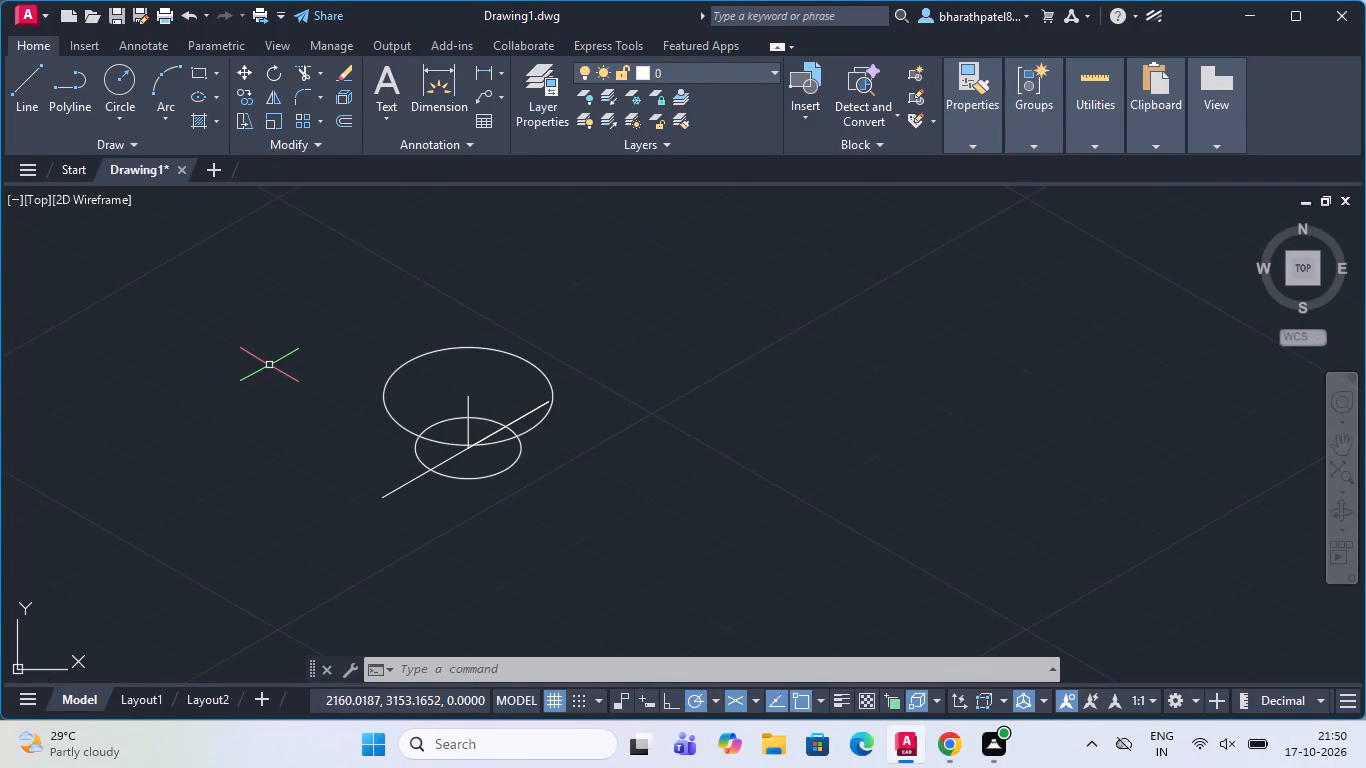
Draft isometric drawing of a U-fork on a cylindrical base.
Erase the long diagonal line that runs through the small lower ellipse's centre on both sides.
scroll(427, 430, down, 1)
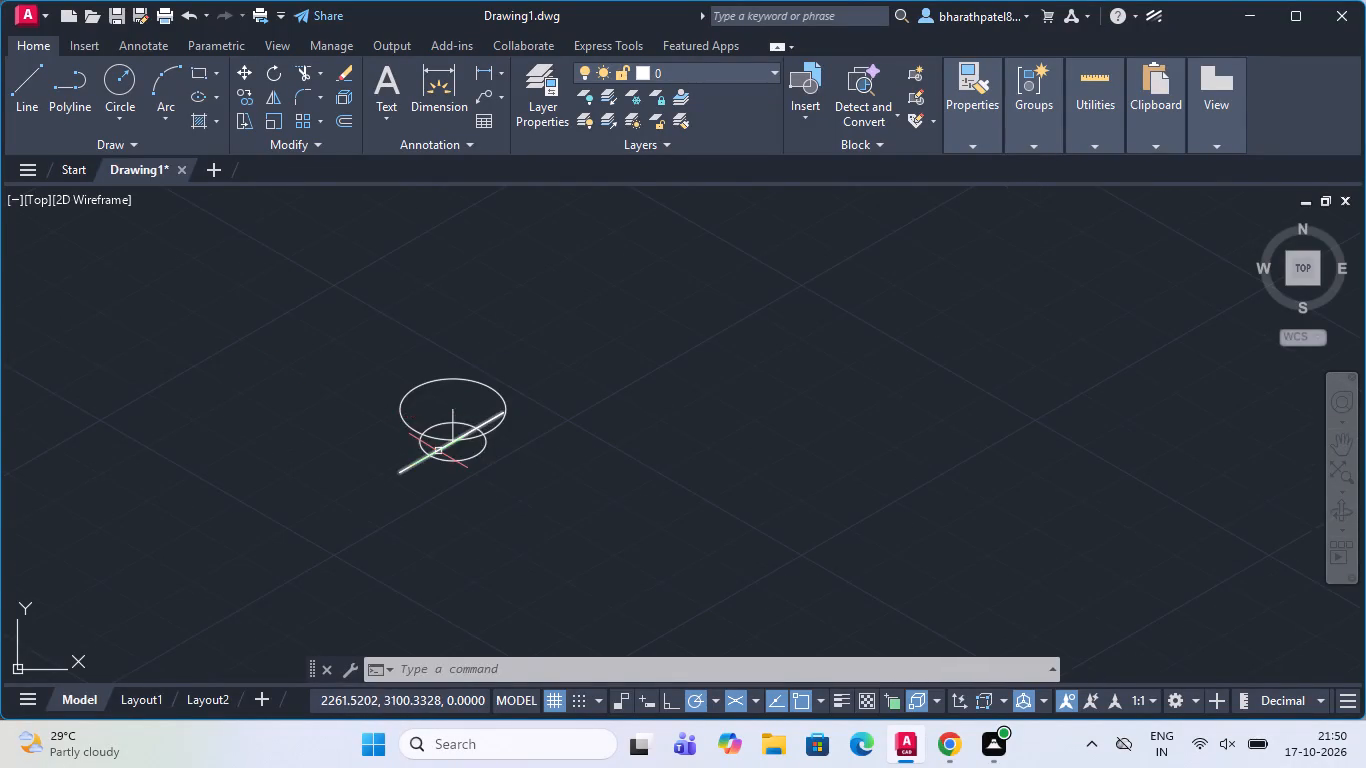
scroll(438, 451, up, 1)
scroll(432, 400, down, 1)
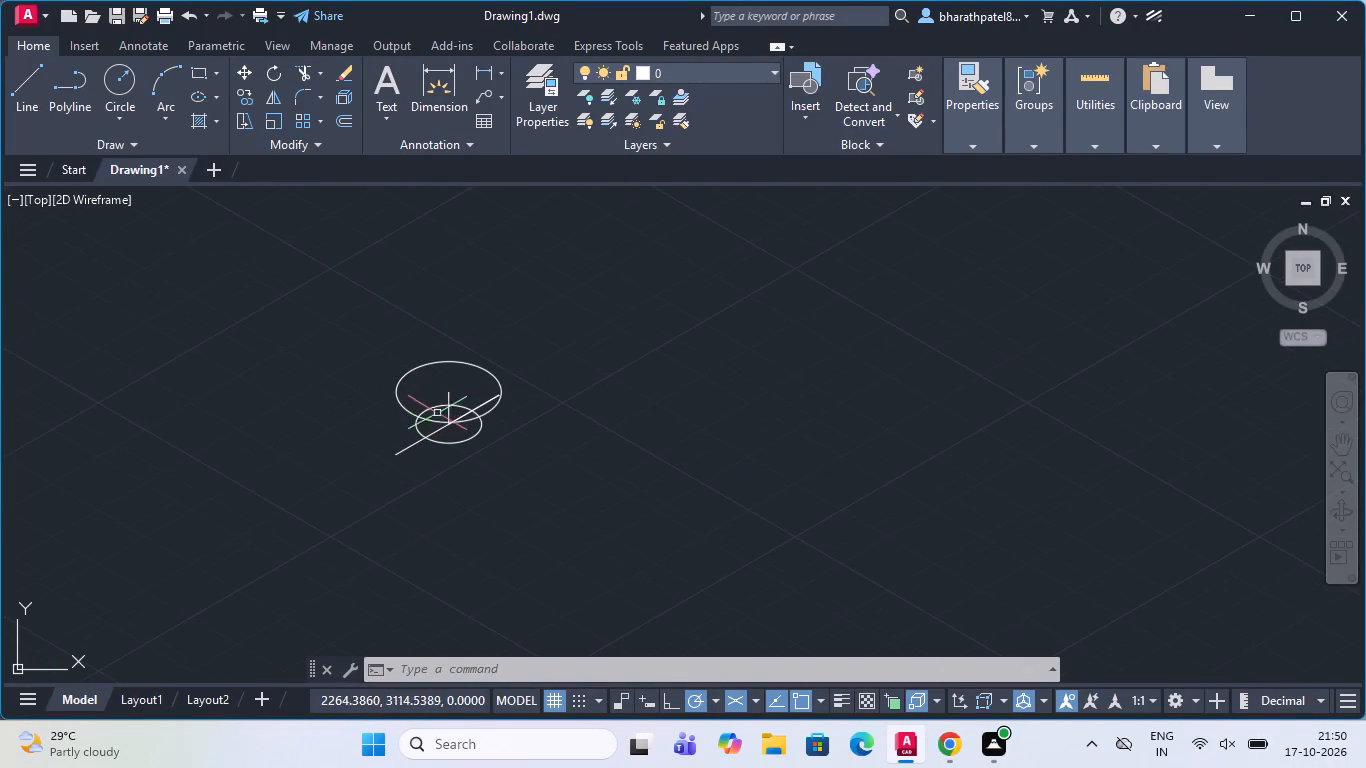
scroll(436, 412, up, 2)
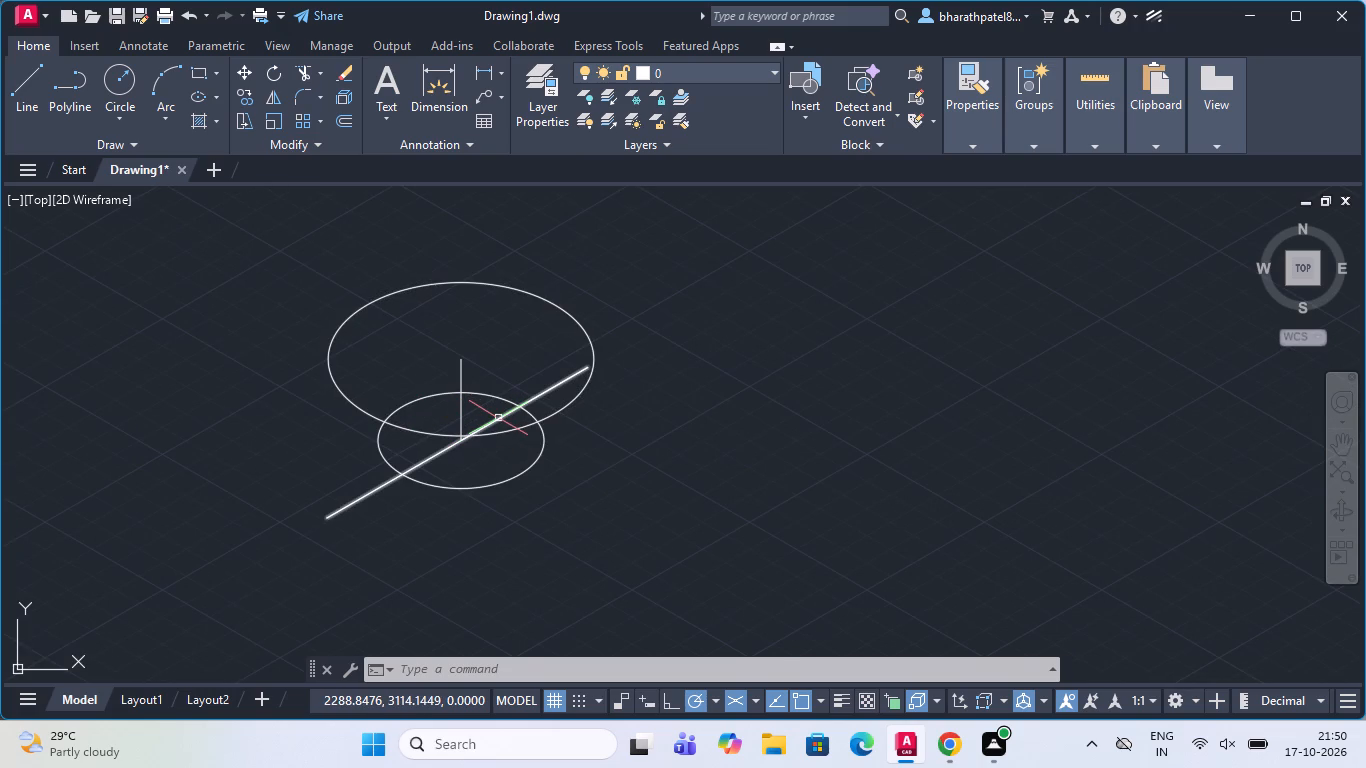
click(498, 418)
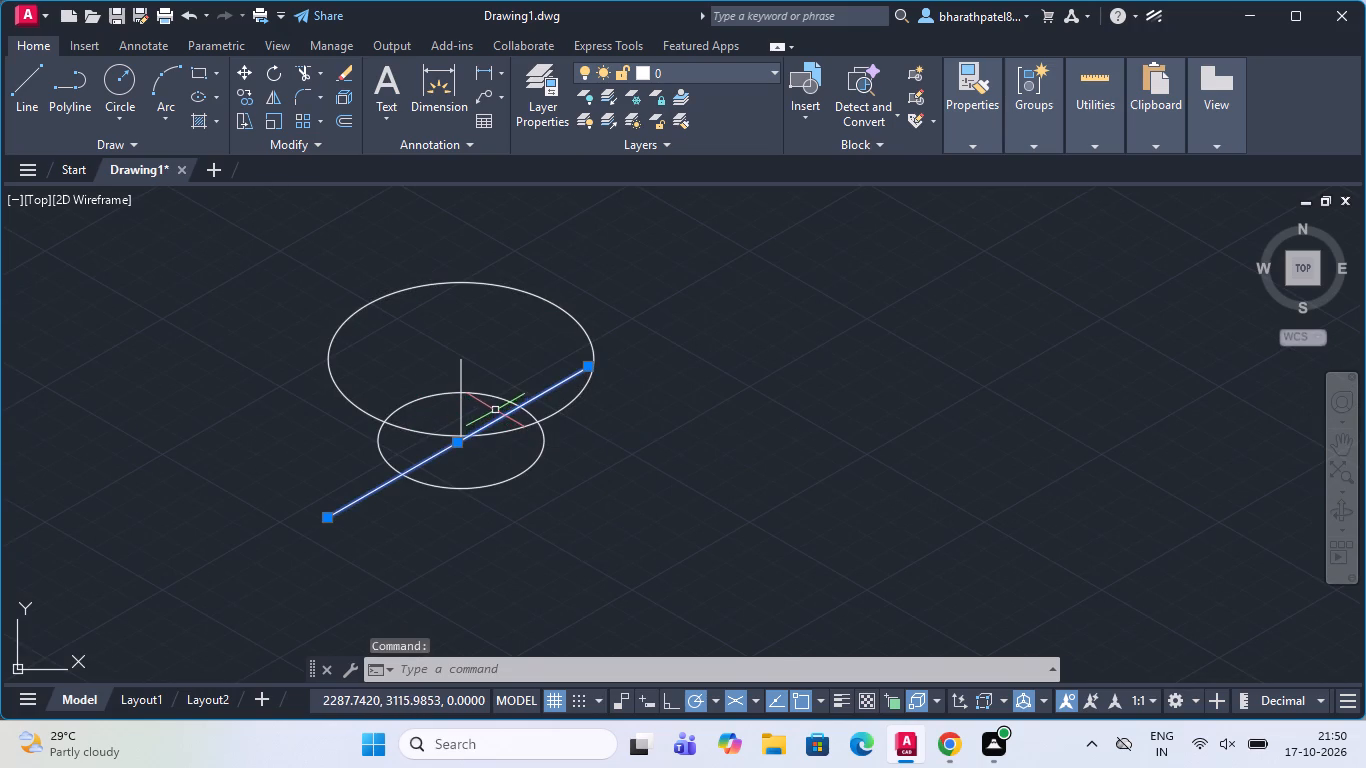
key(Delete)
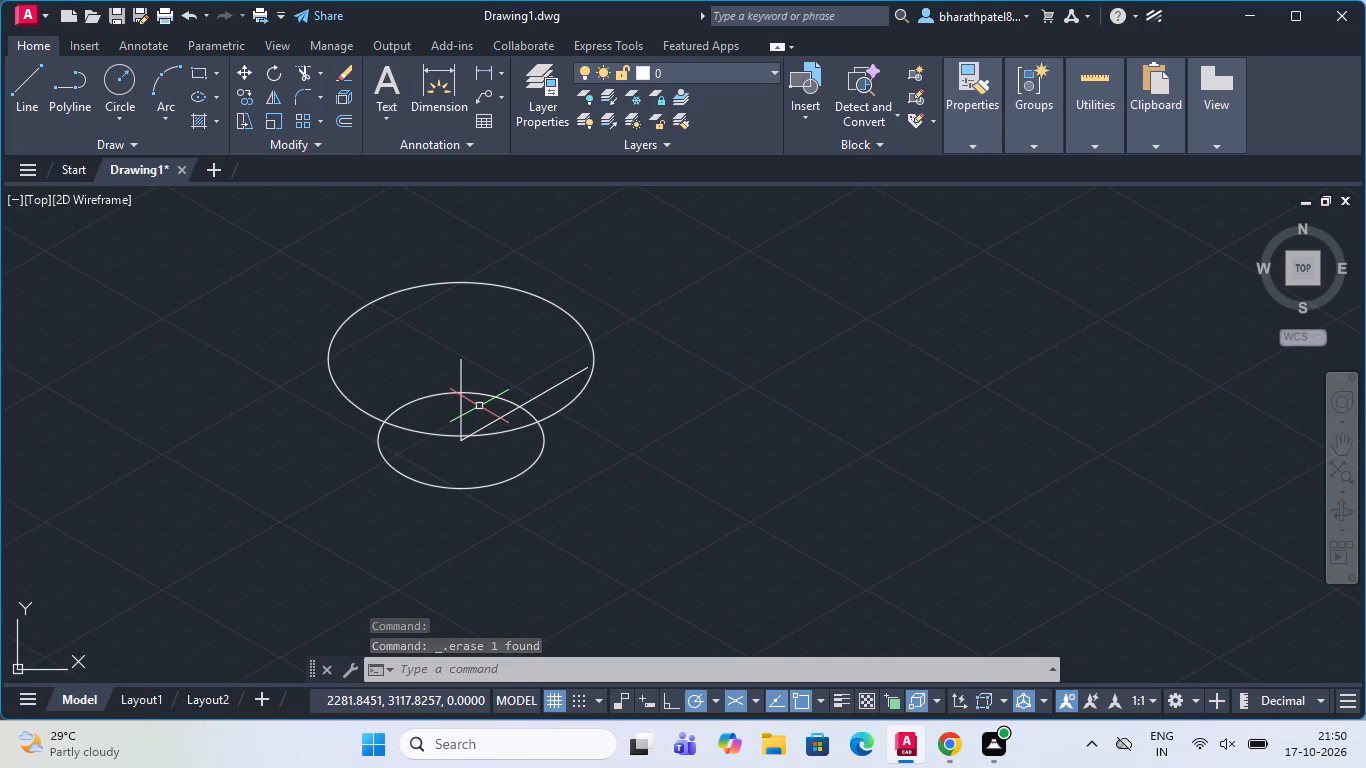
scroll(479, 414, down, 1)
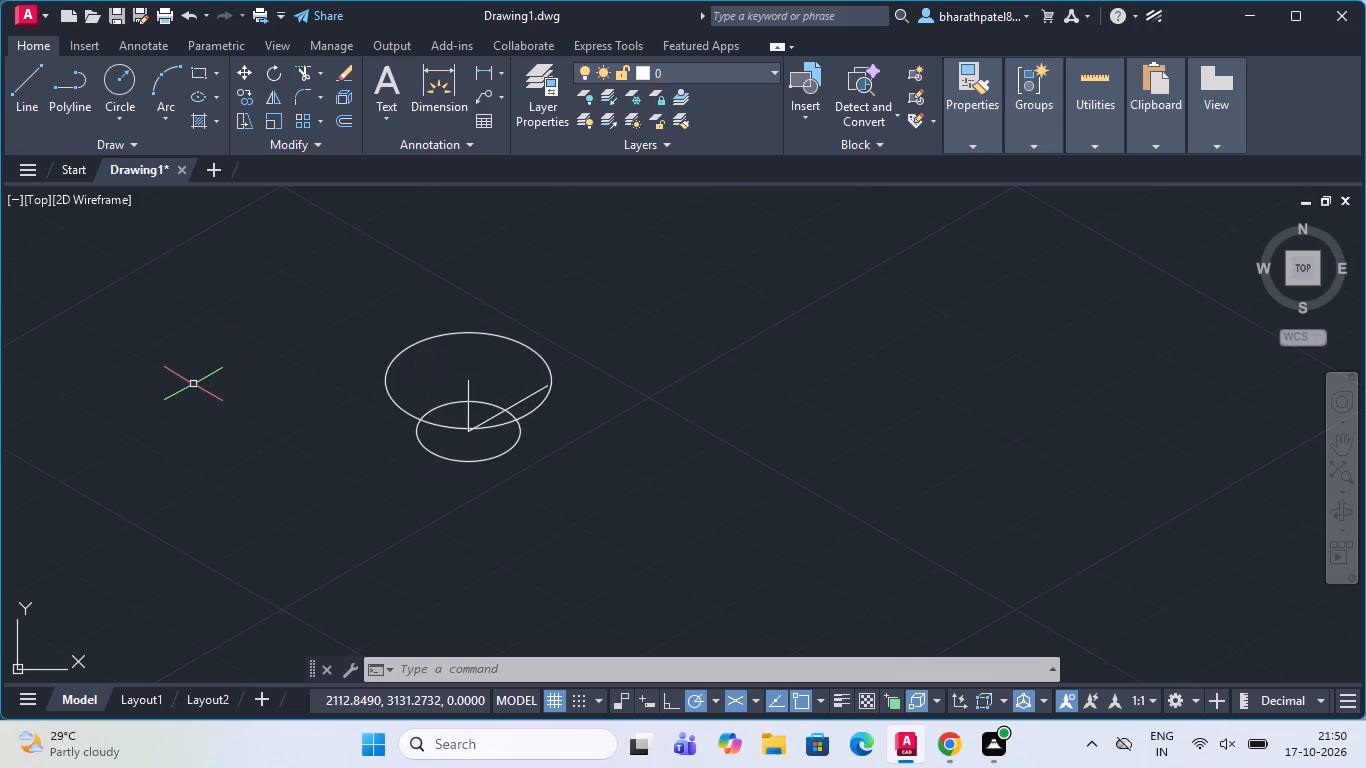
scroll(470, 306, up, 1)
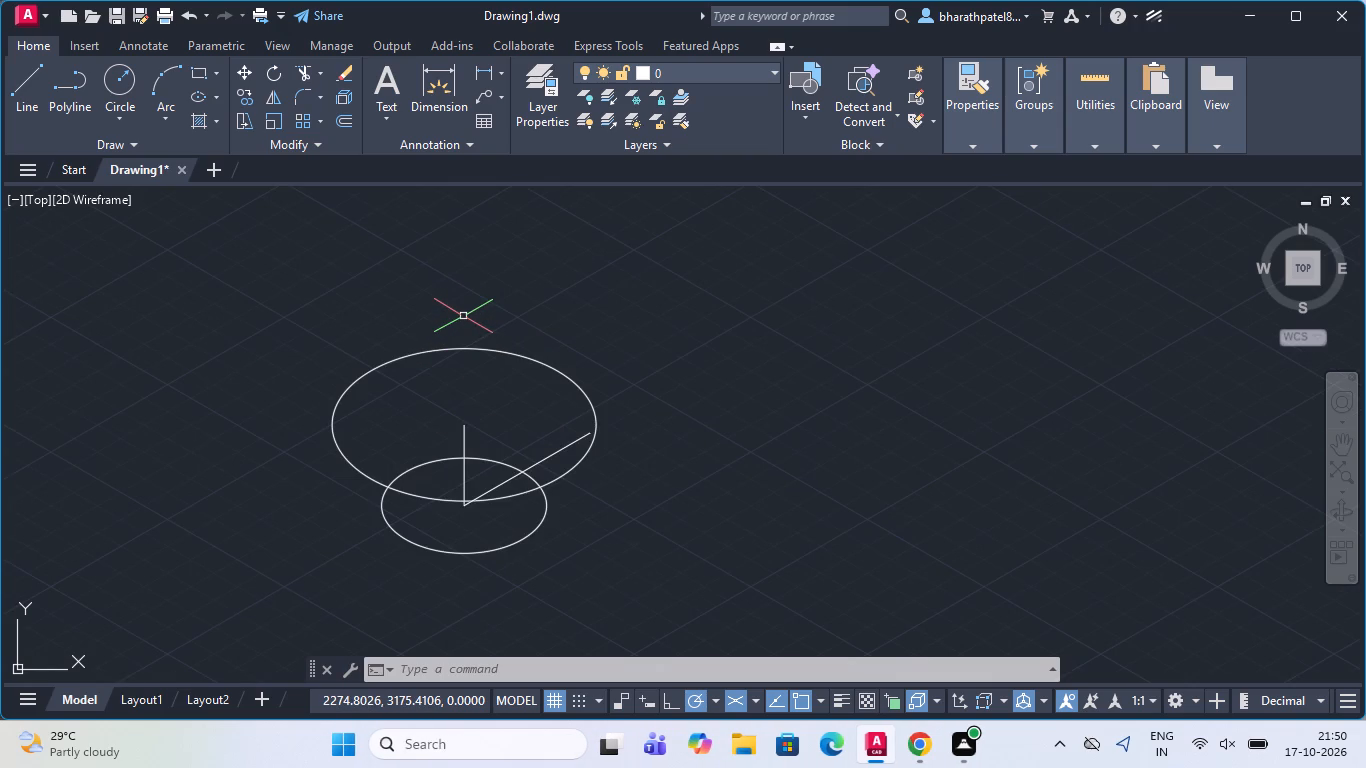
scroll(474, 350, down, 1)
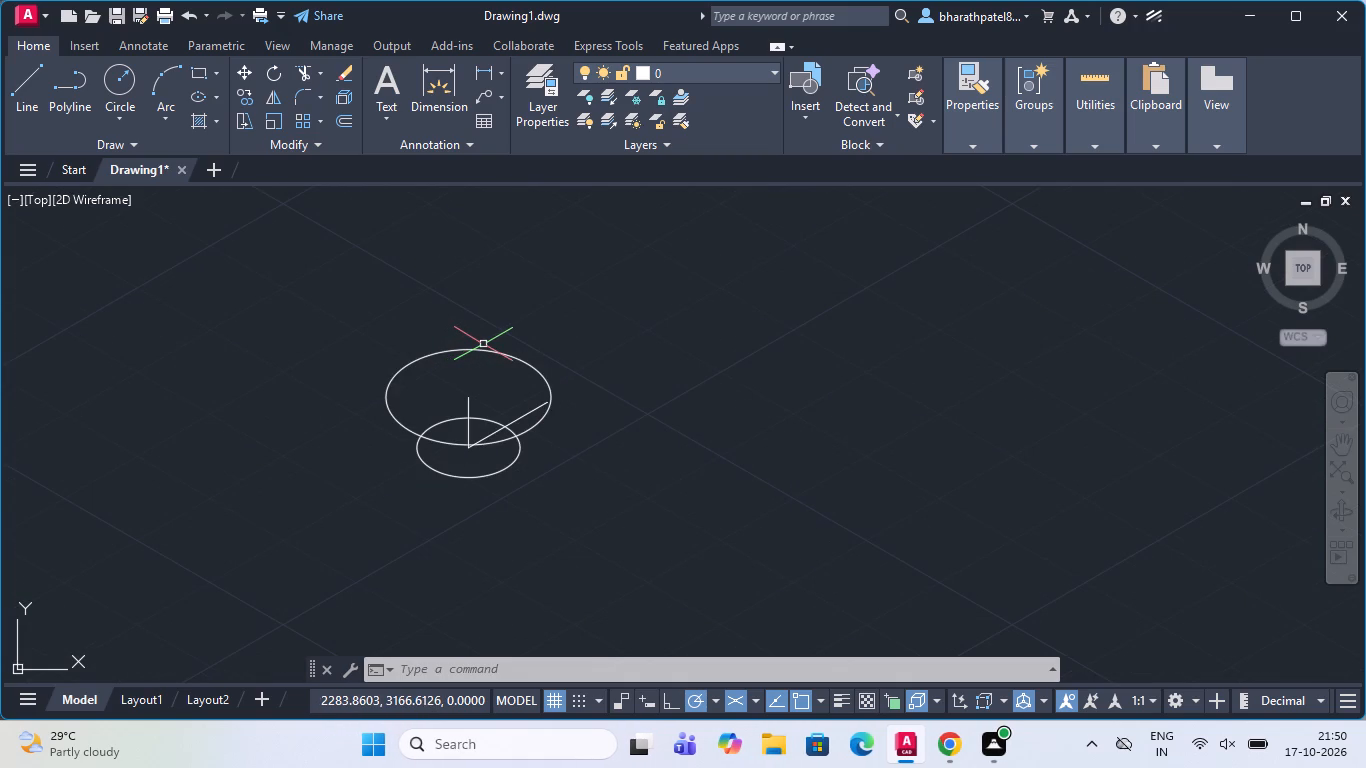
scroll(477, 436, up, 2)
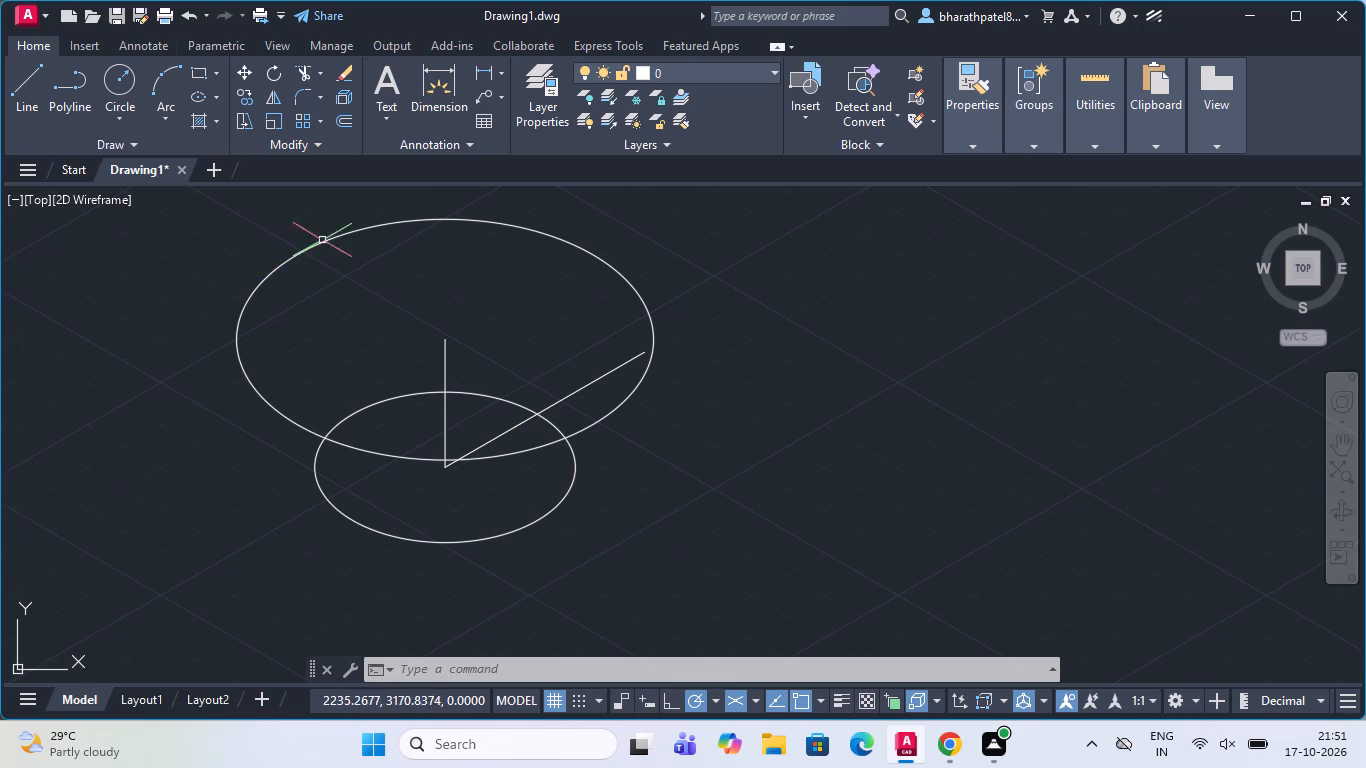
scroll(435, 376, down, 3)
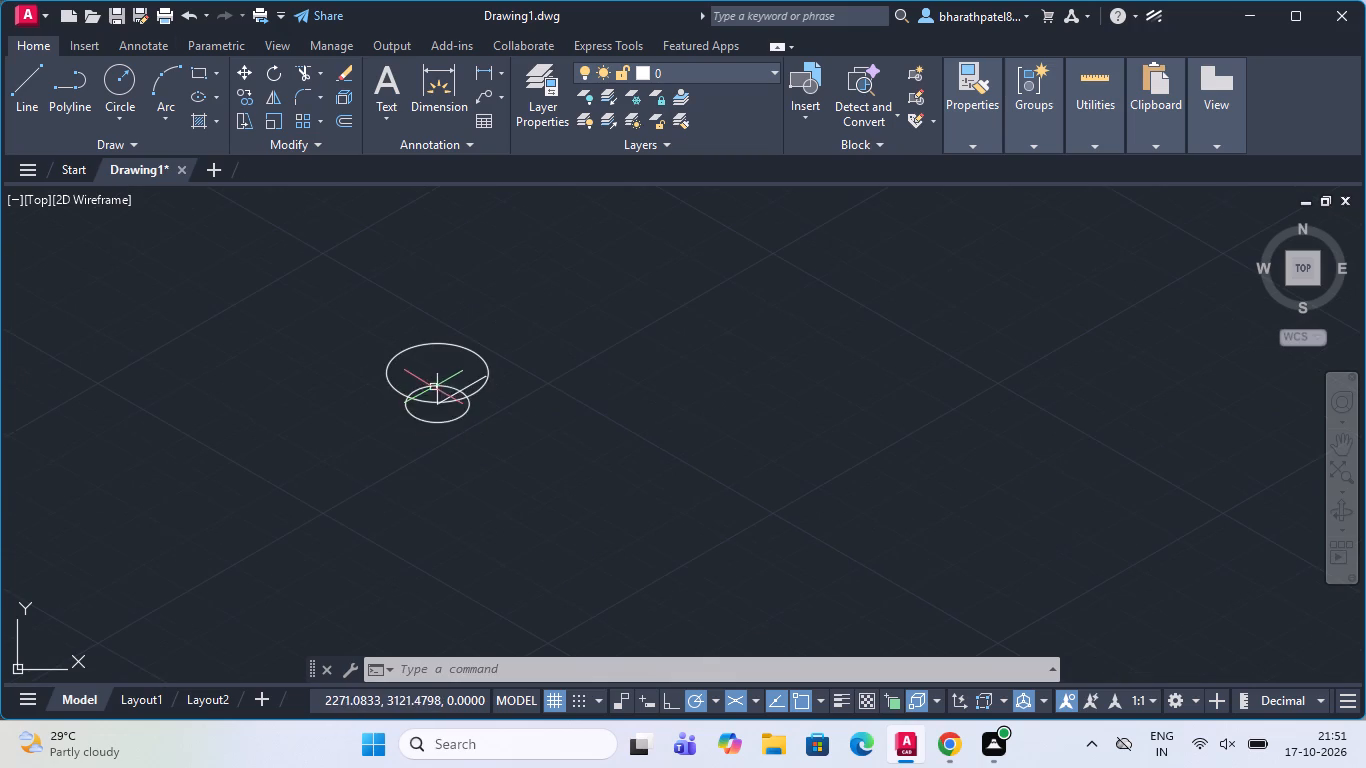
Draw a line about 53 units long at 300° from the large ellipse's centre, ending just outside the small ellipse.
scroll(438, 361, up, 1)
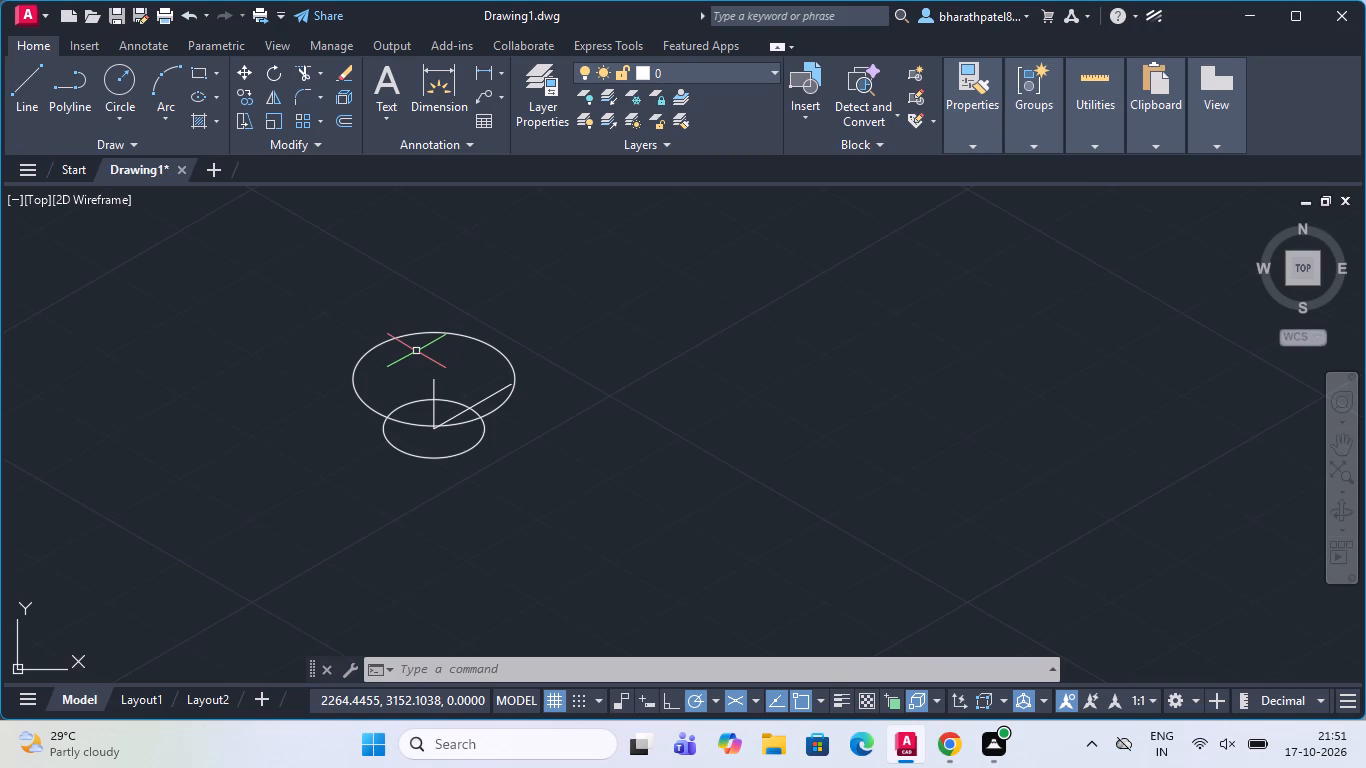
scroll(416, 410, up, 2)
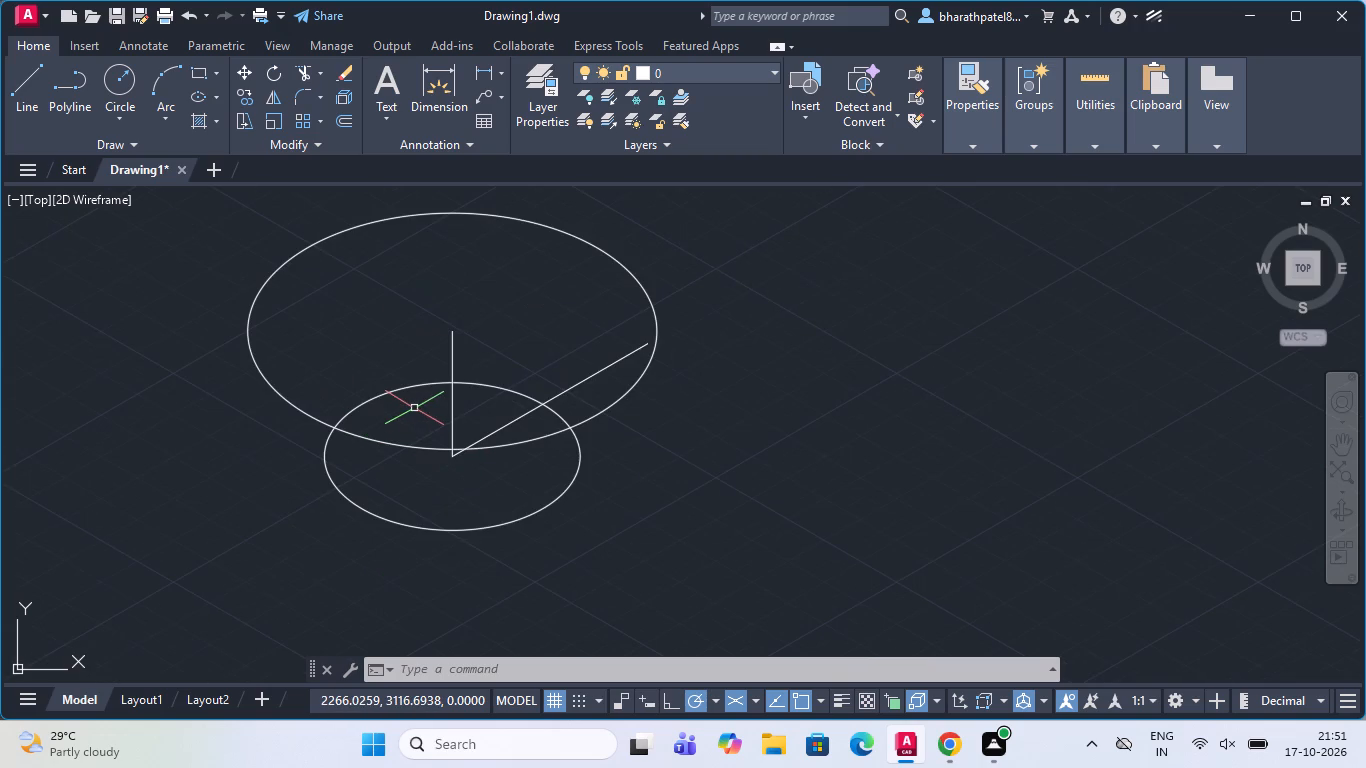
click(38, 110)
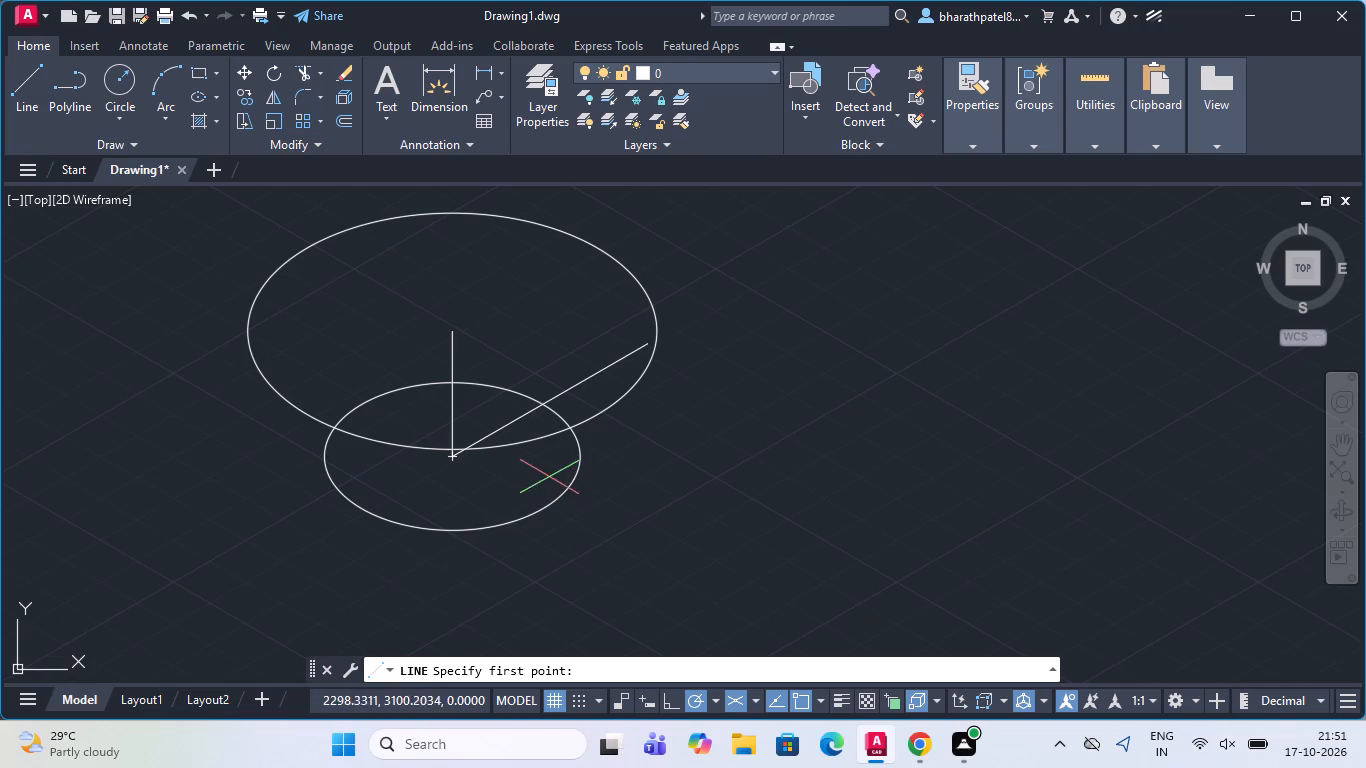
click(453, 335)
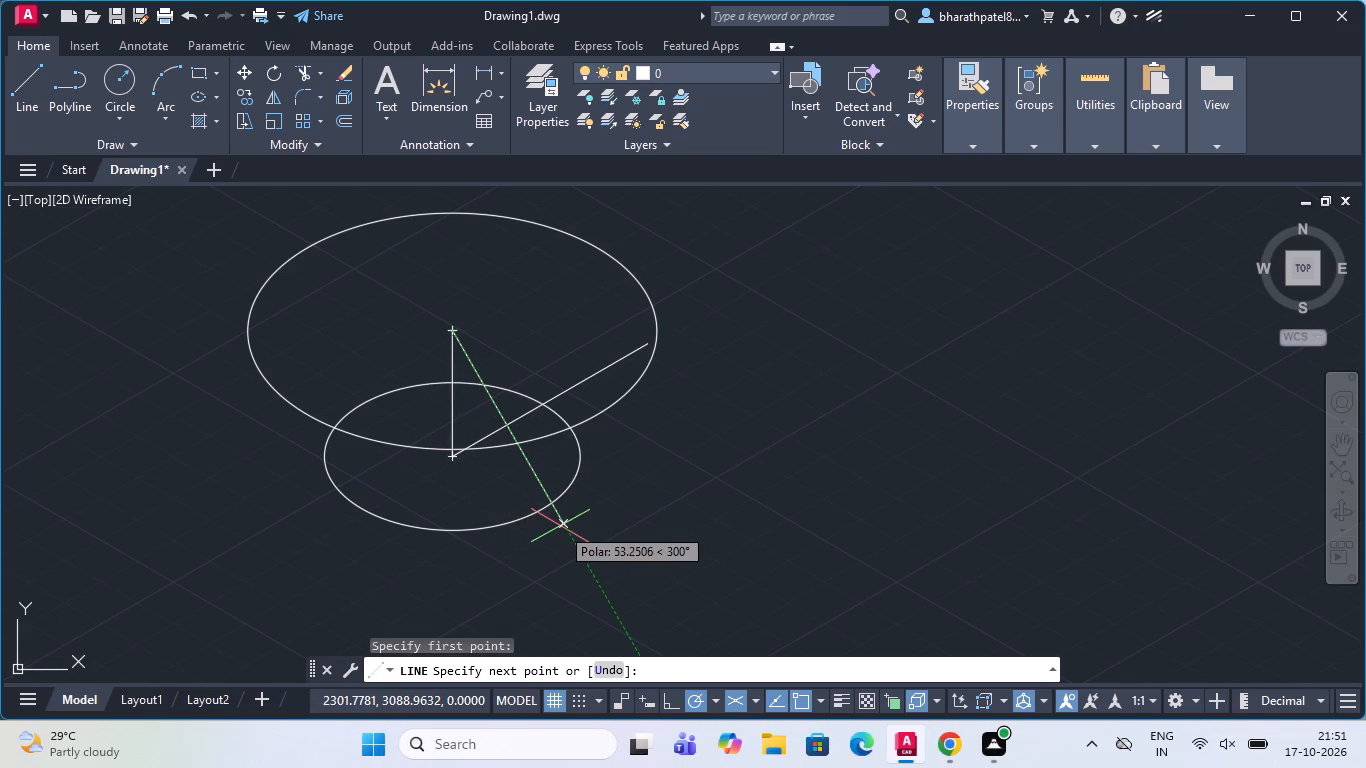
click(560, 525)
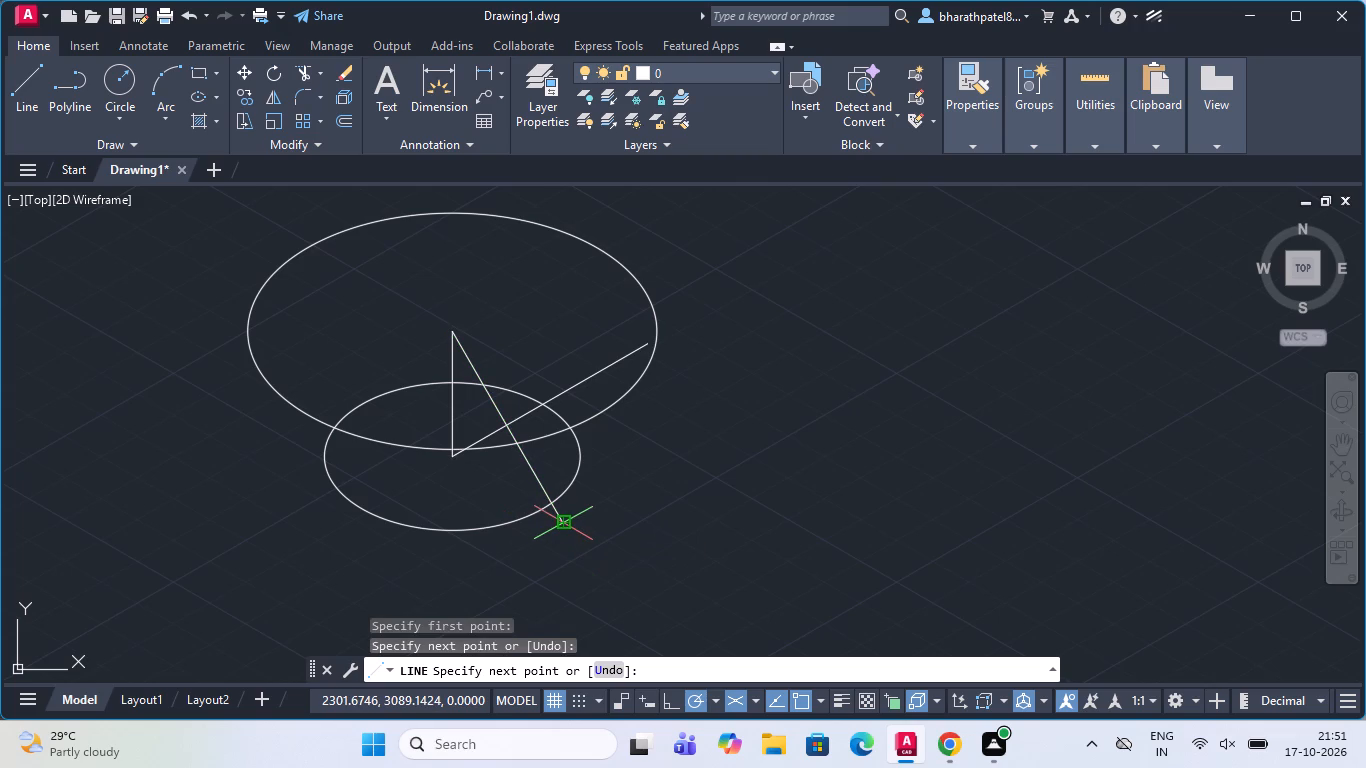
key(Escape)
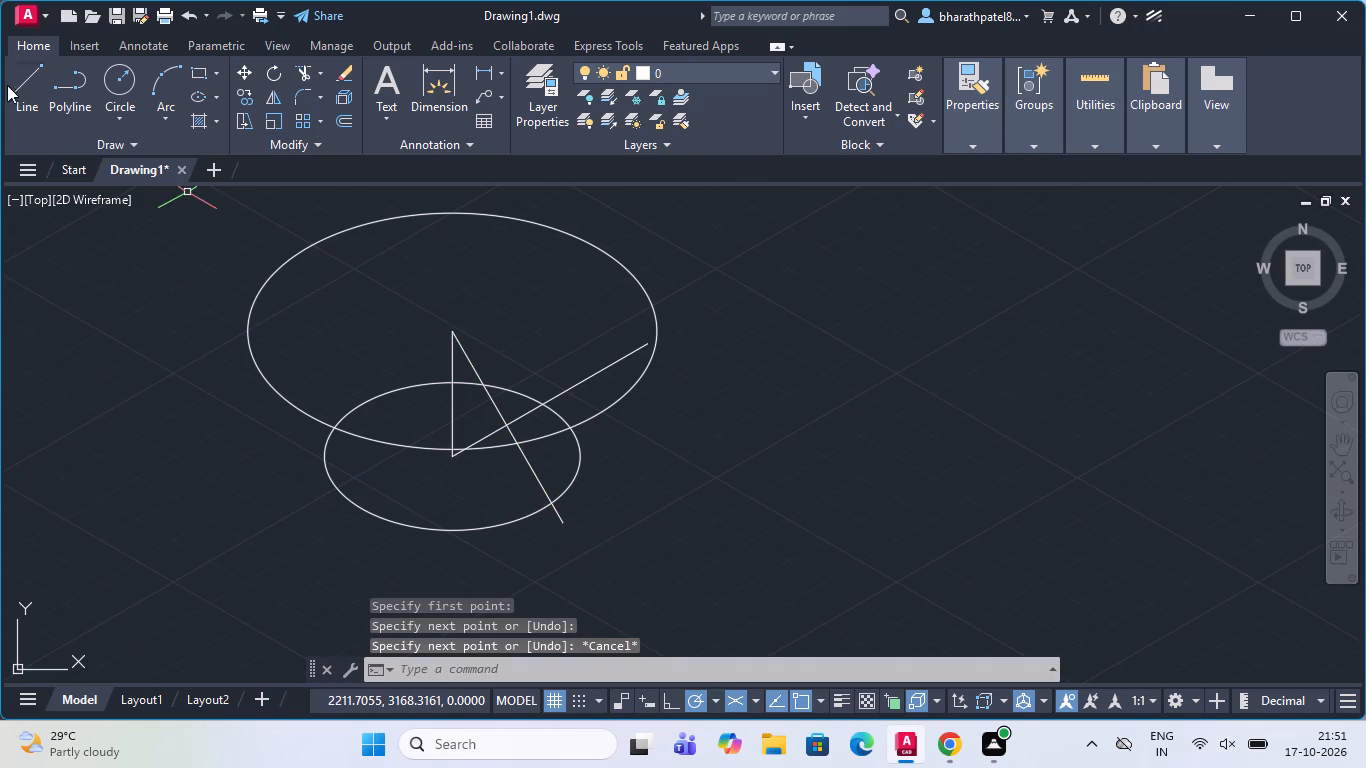
Draw a line from the large ellipse's centre 20 units at 30°, continuing about 46 units at 330° past the ellipse.
drag(24, 87, 33, 85)
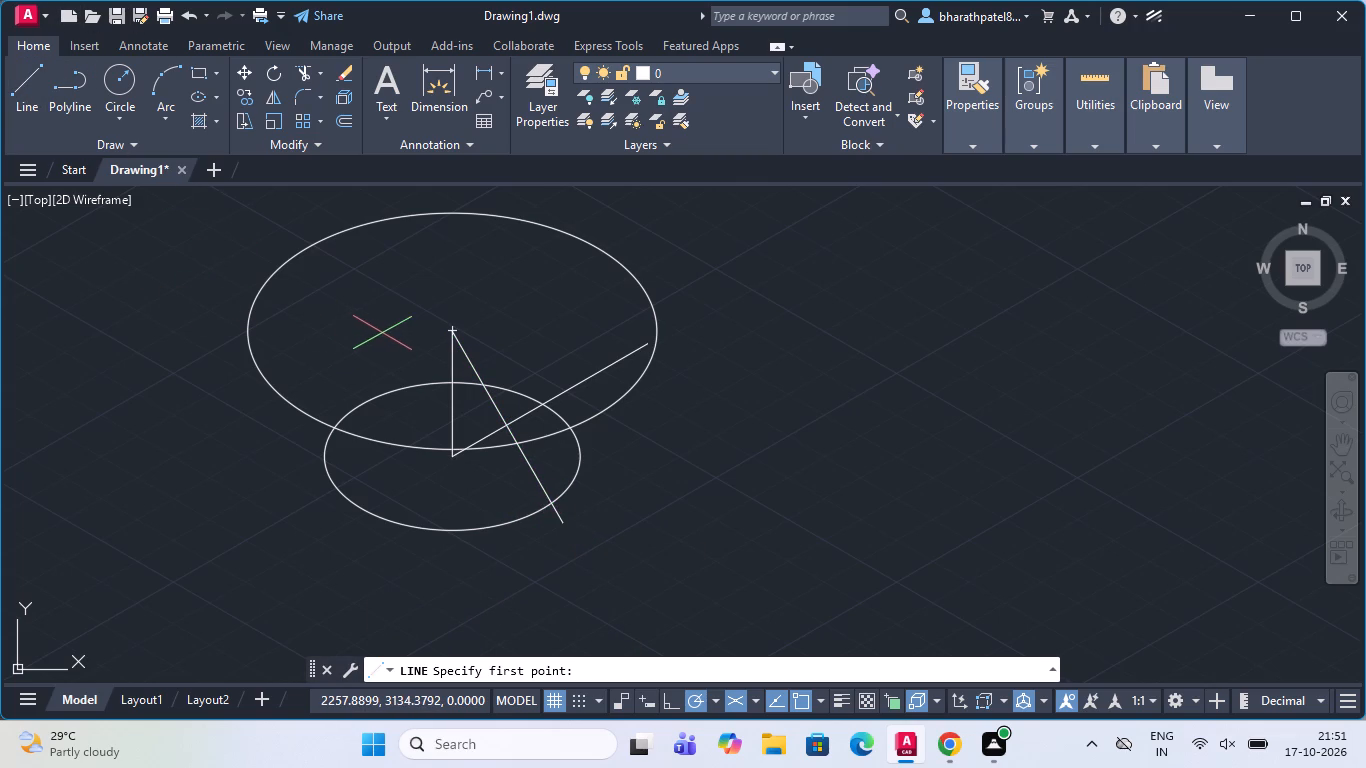
click(453, 329)
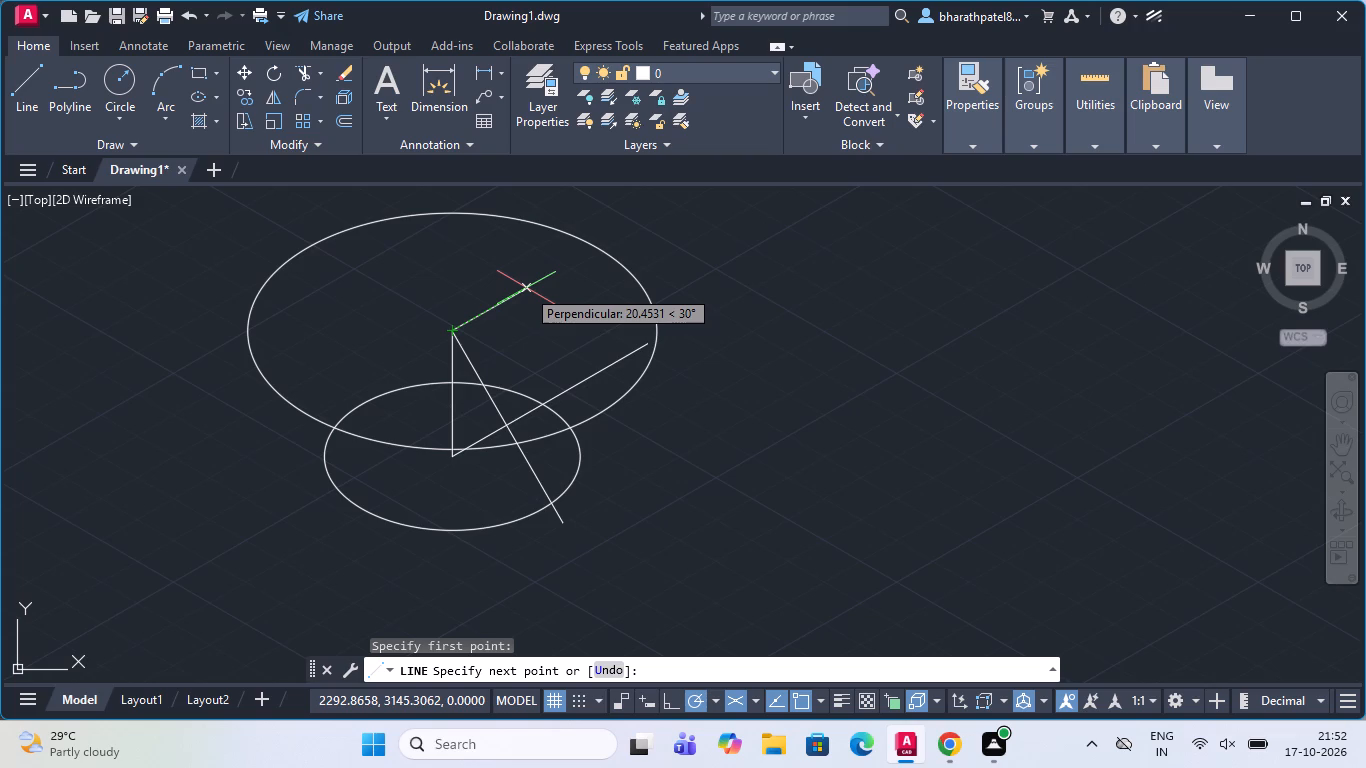
text(20)
key(Return)
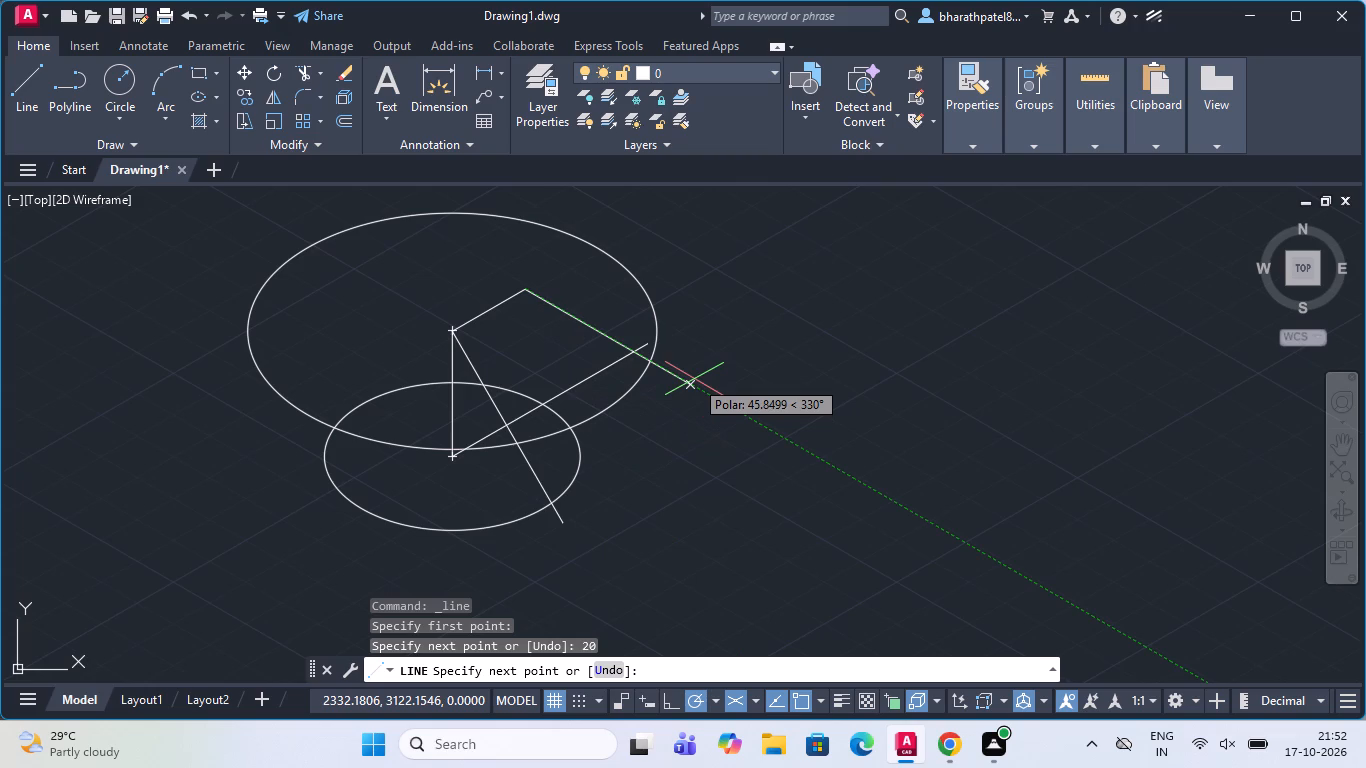
click(694, 379)
key(Escape)
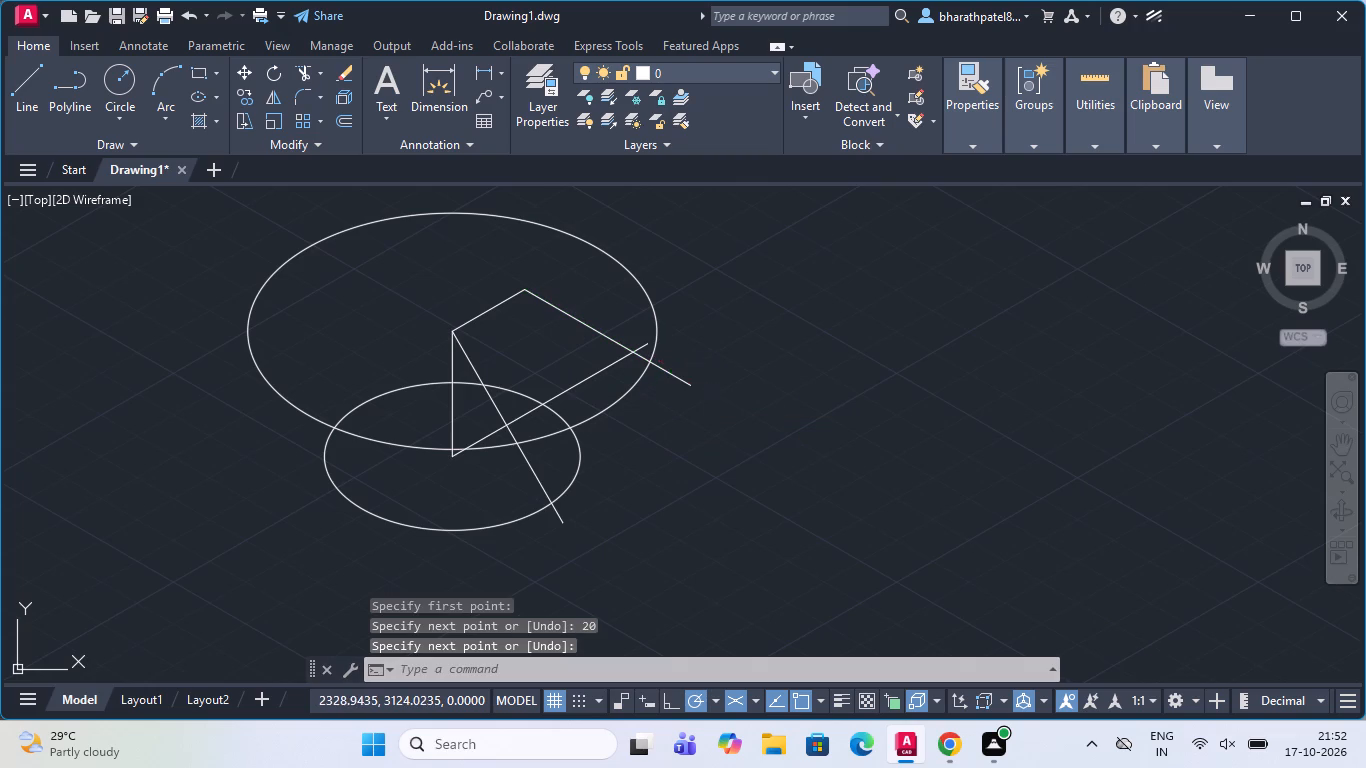
Draw a line from the large ellipse's centre 20 units at 210°, continuing parallel to the existing 330° line past the small ellipse.
click(31, 84)
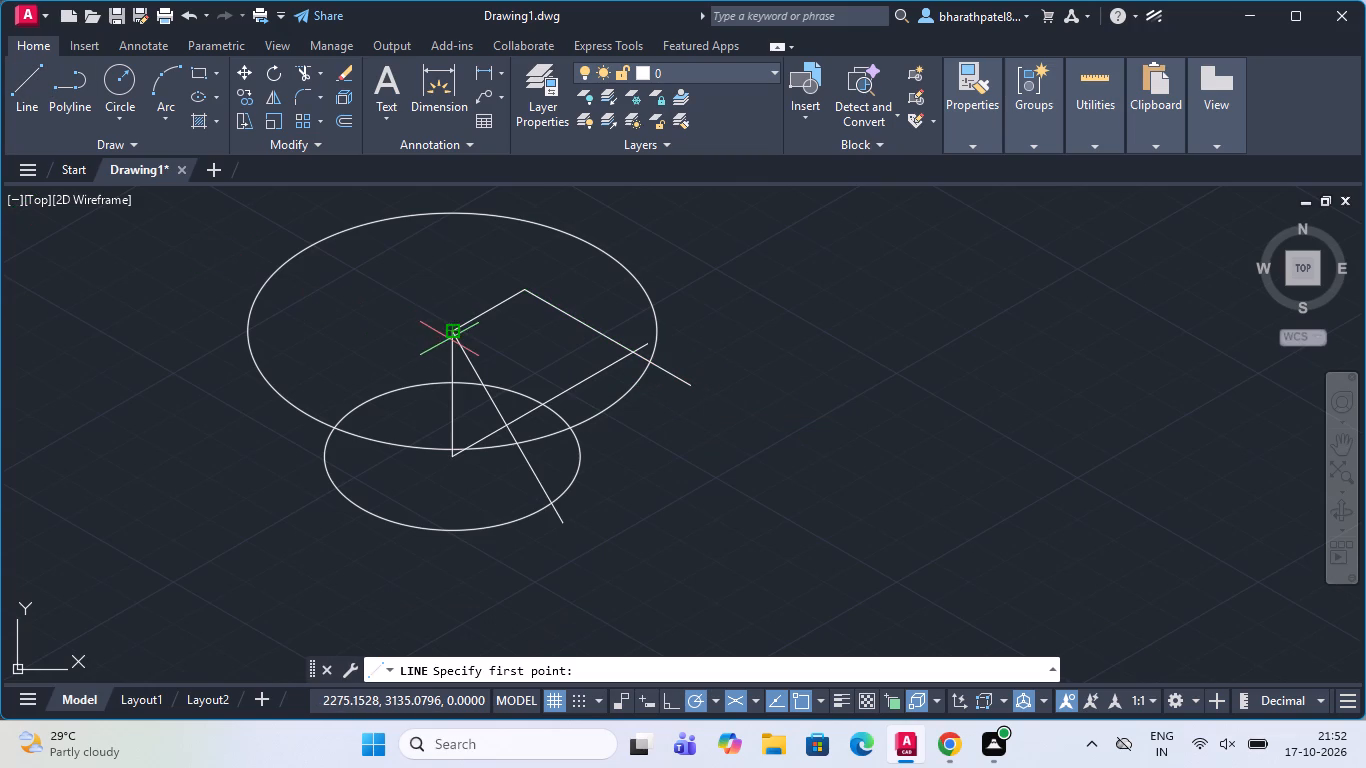
click(452, 324)
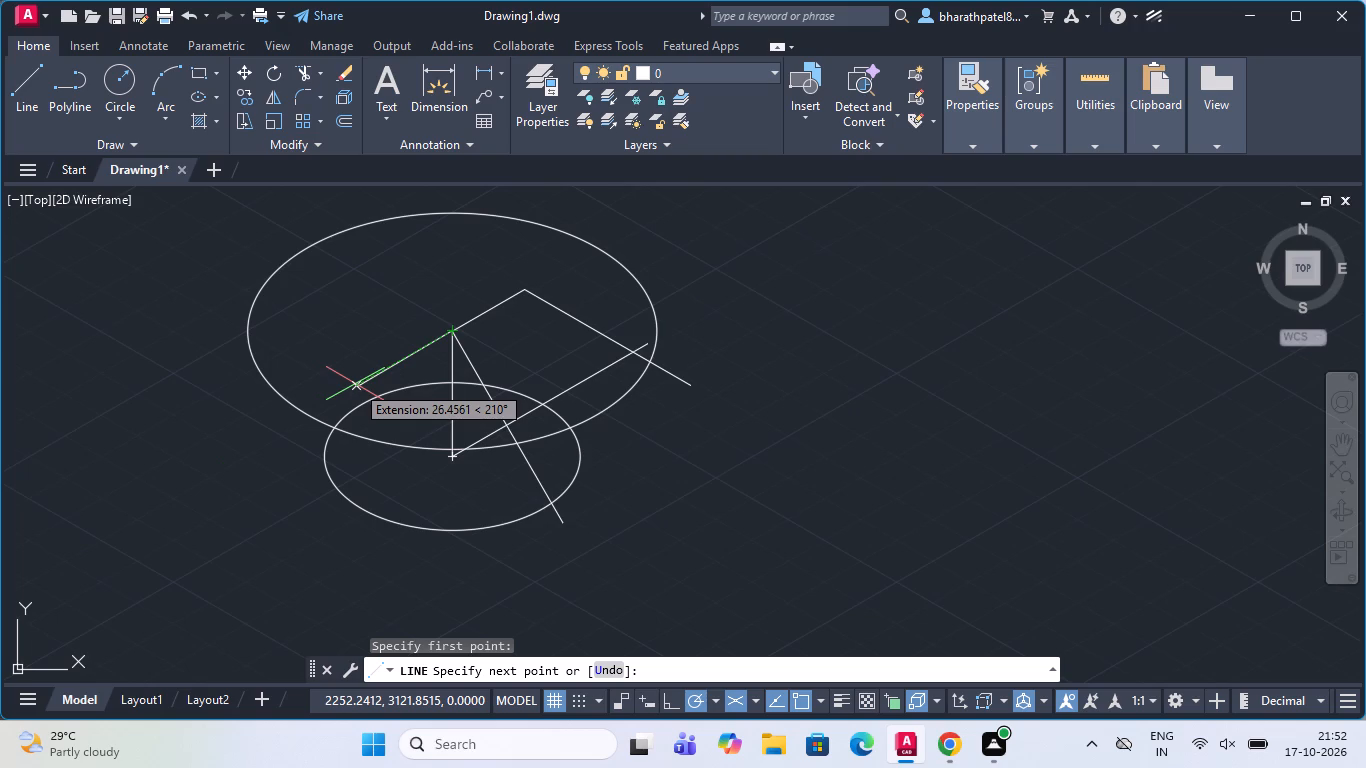
key(2)
key(0)
key(Return)
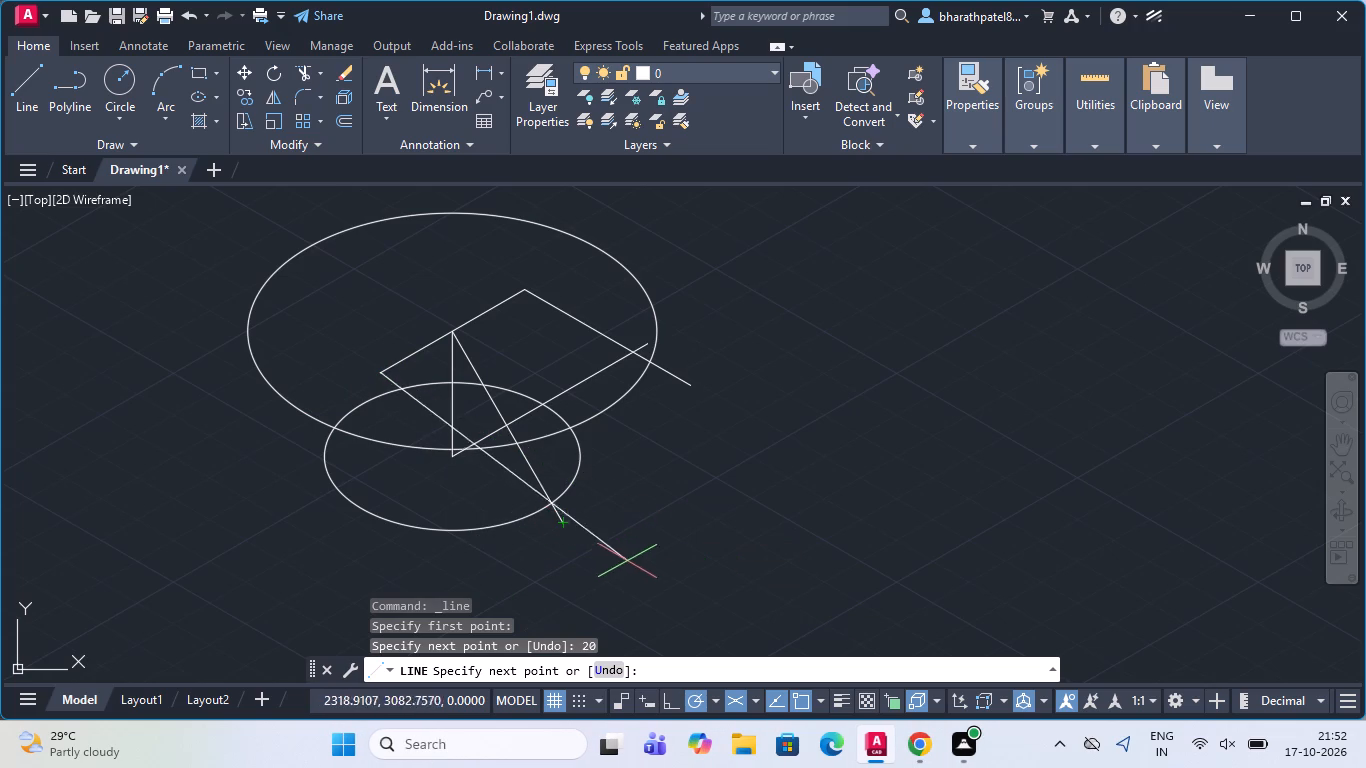
click(661, 540)
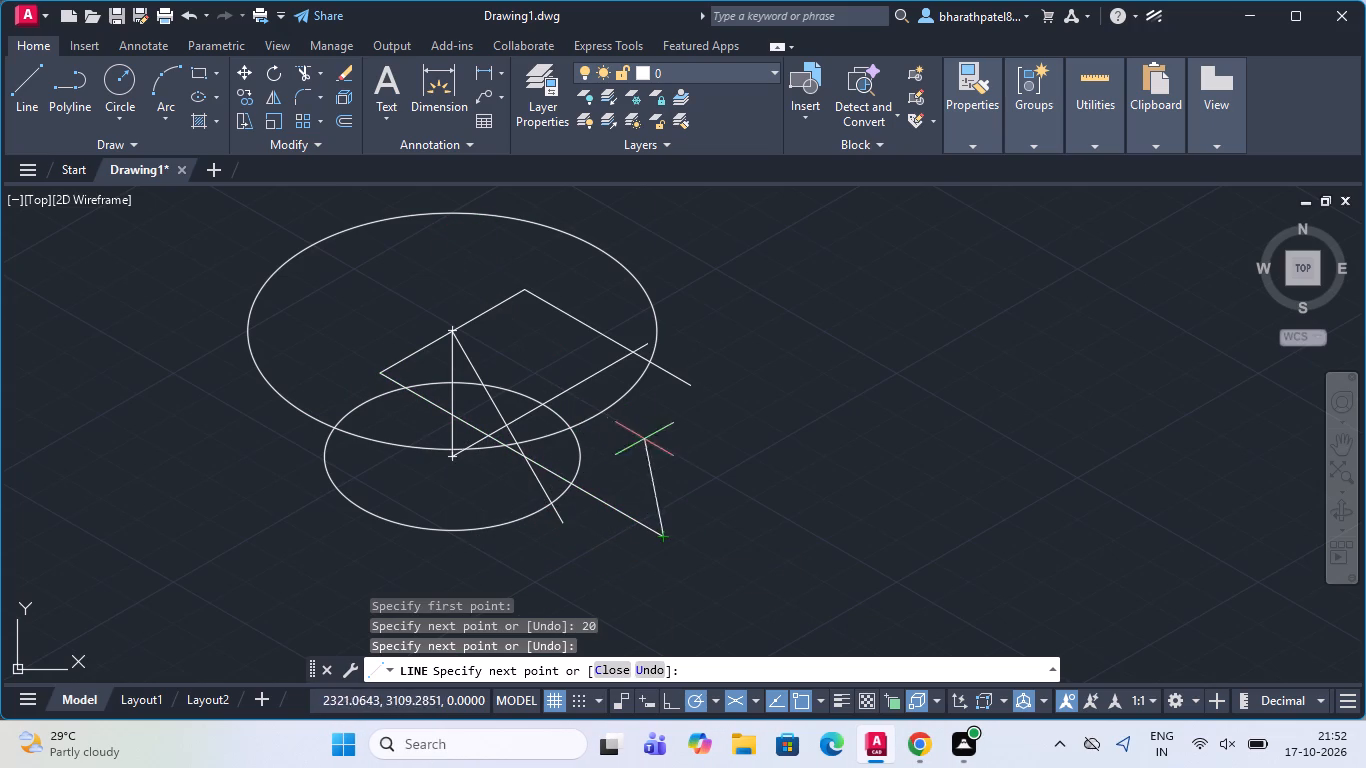
key(Escape)
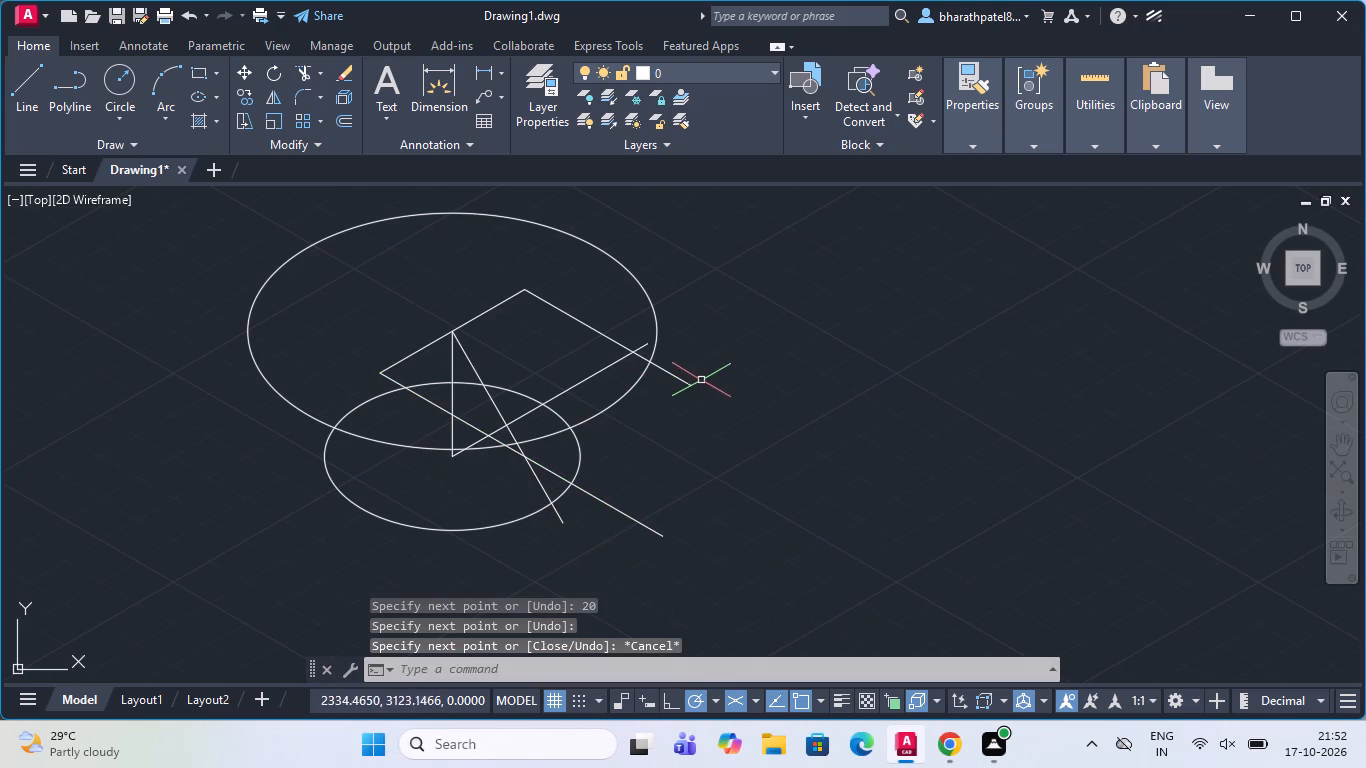
Trim away the 300° line's parts inside and beyond the small ellipse, leaving only the piece above that ellipse.
click(299, 66)
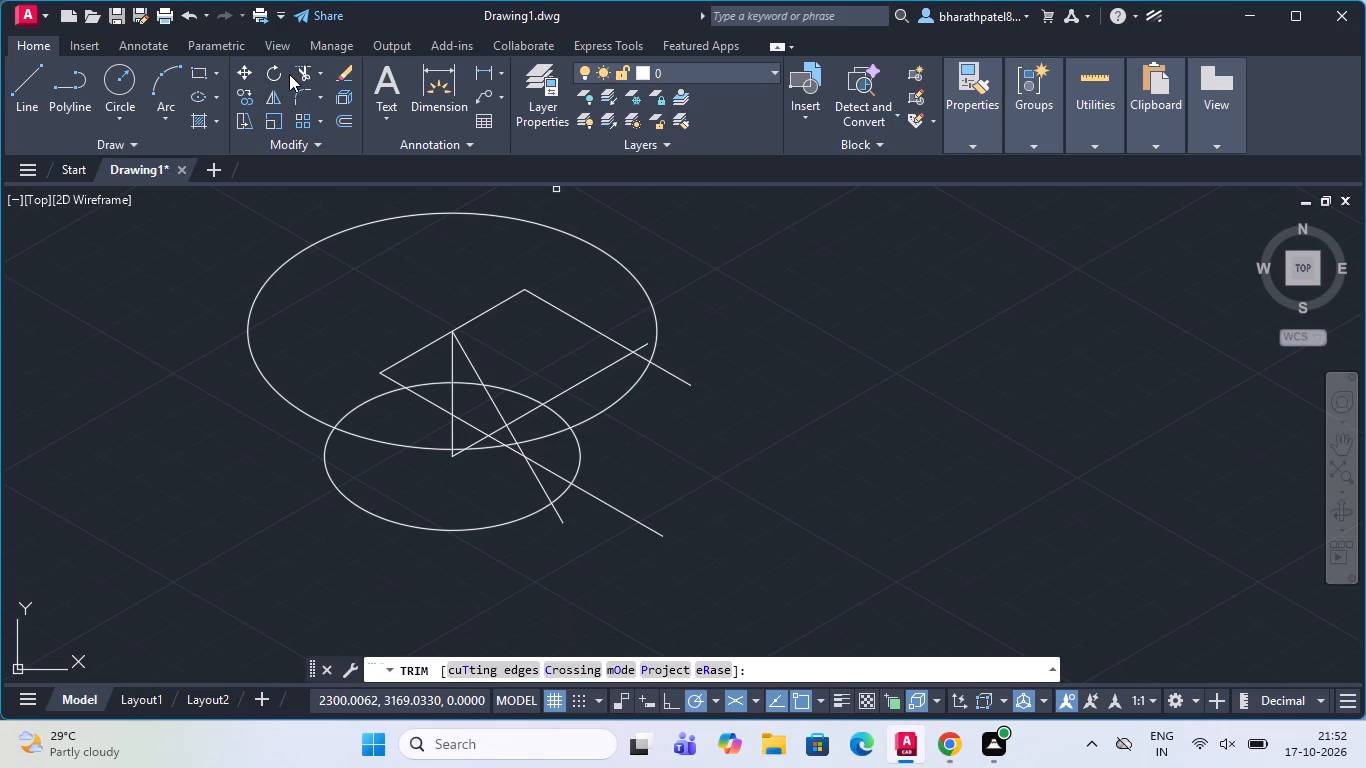
scroll(434, 511, up, 2)
scroll(438, 503, down, 1)
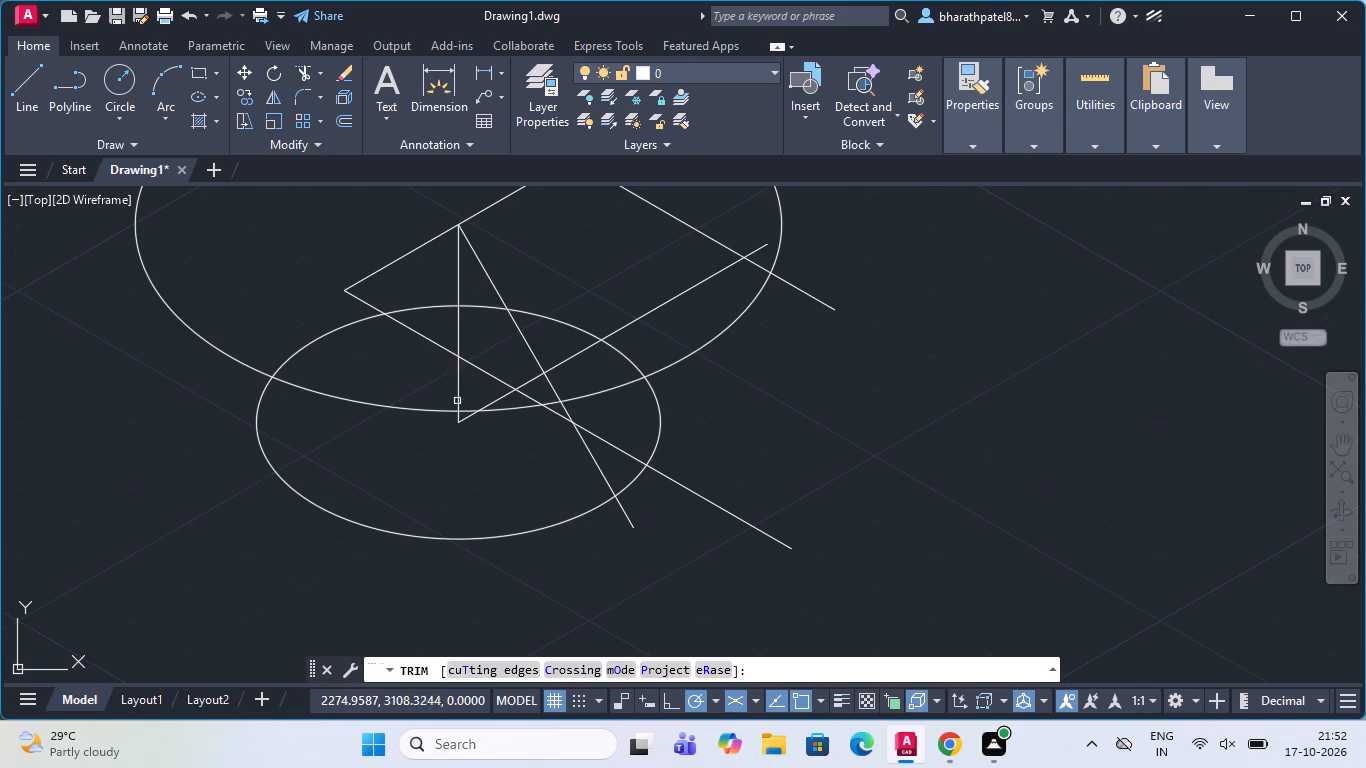
click(517, 325)
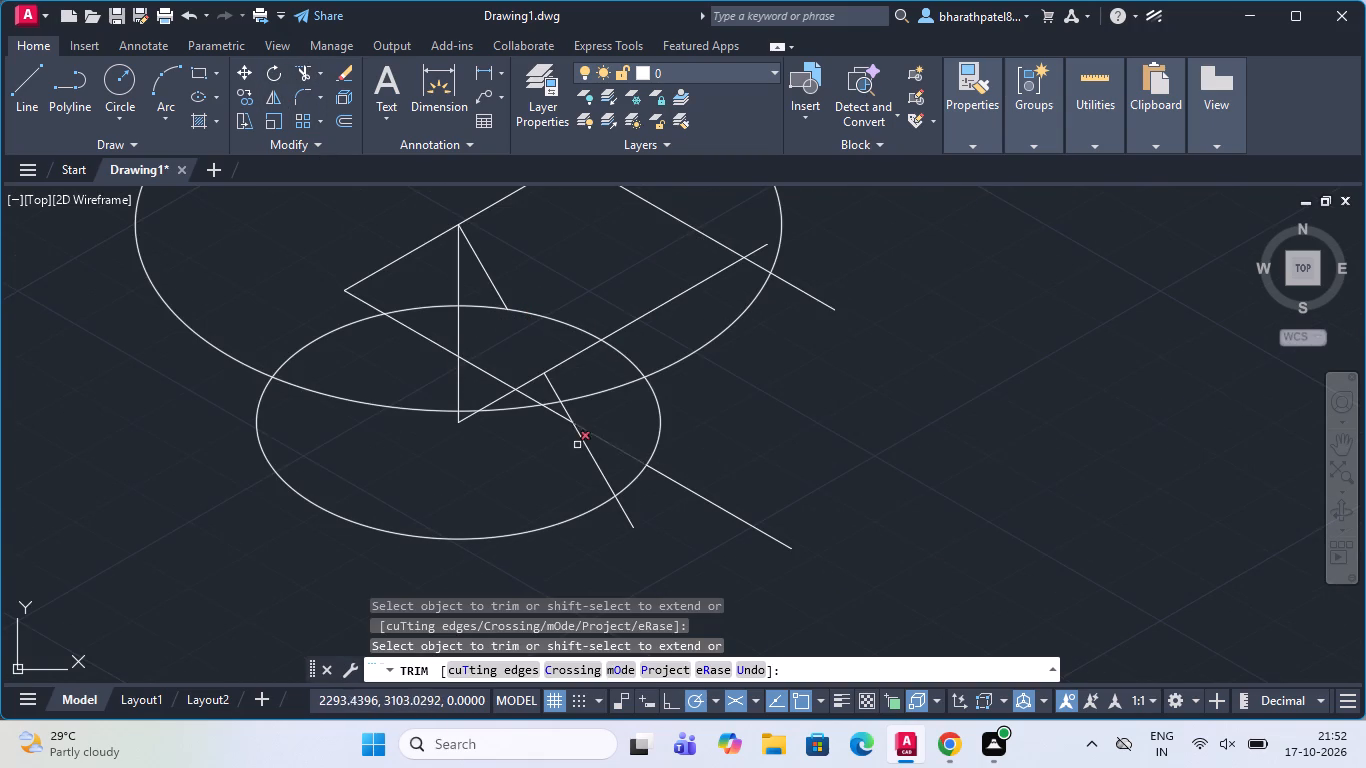
click(589, 456)
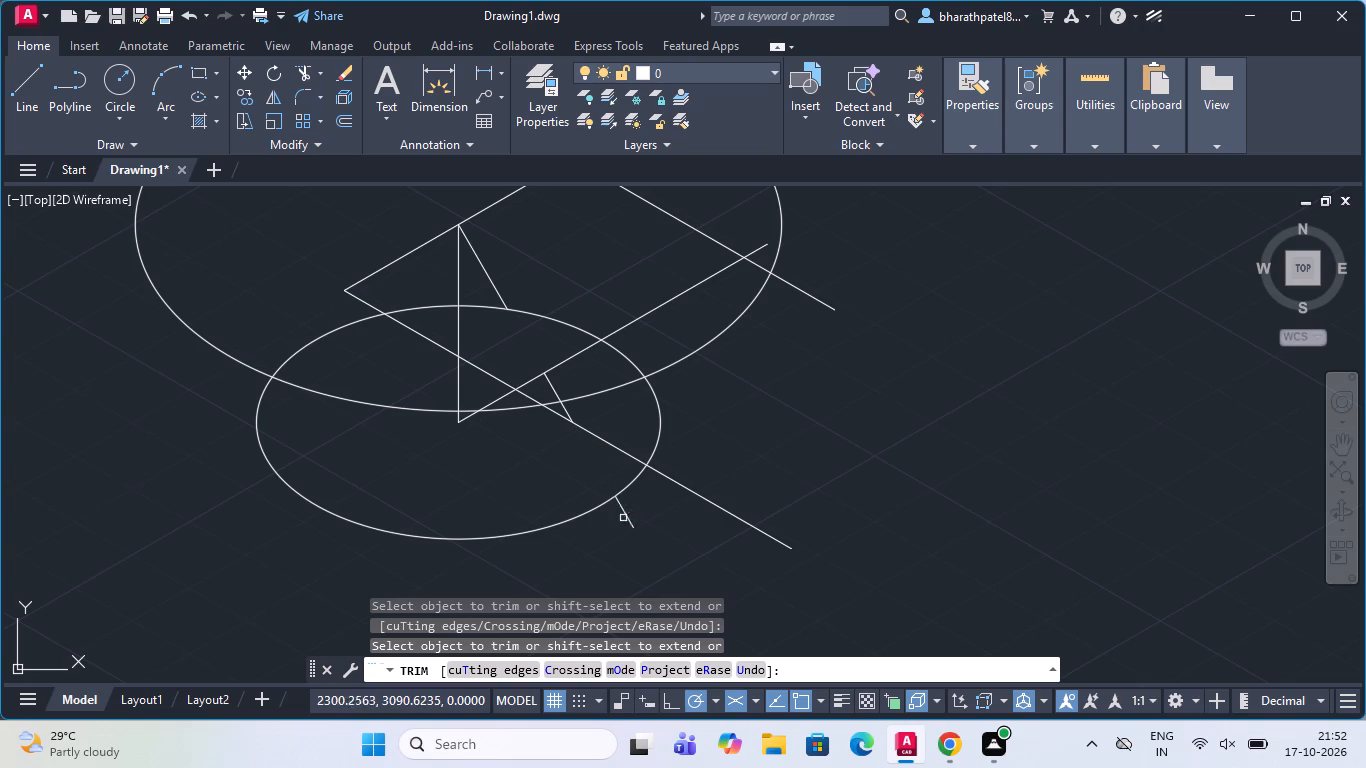
click(625, 512)
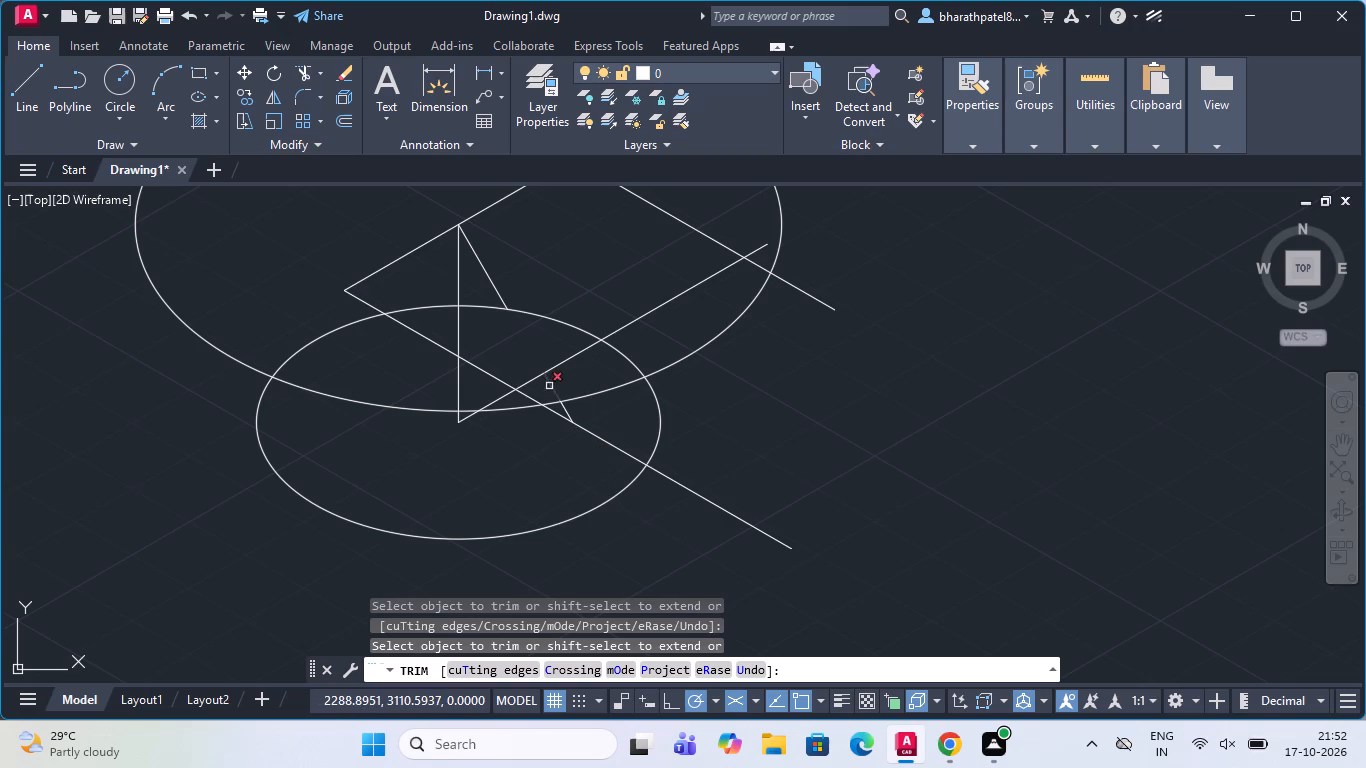
click(554, 386)
click(562, 409)
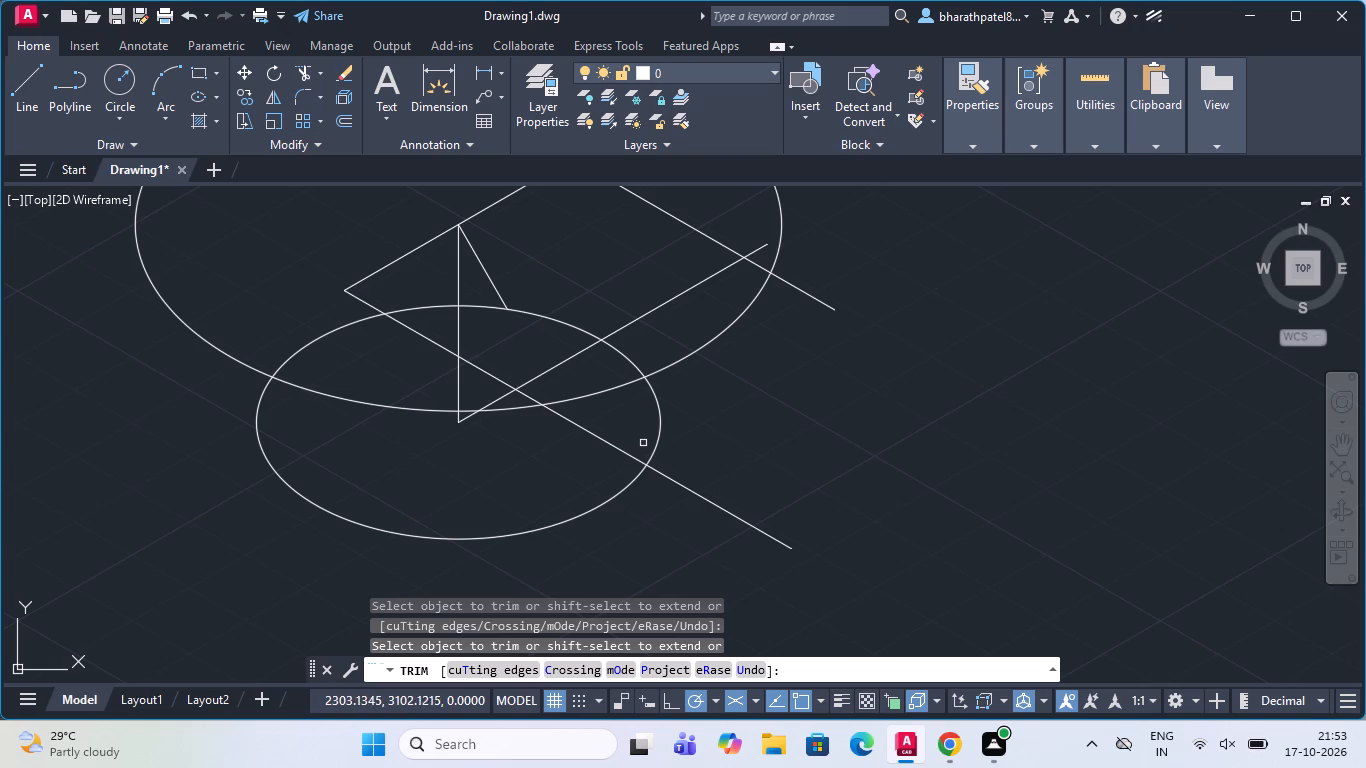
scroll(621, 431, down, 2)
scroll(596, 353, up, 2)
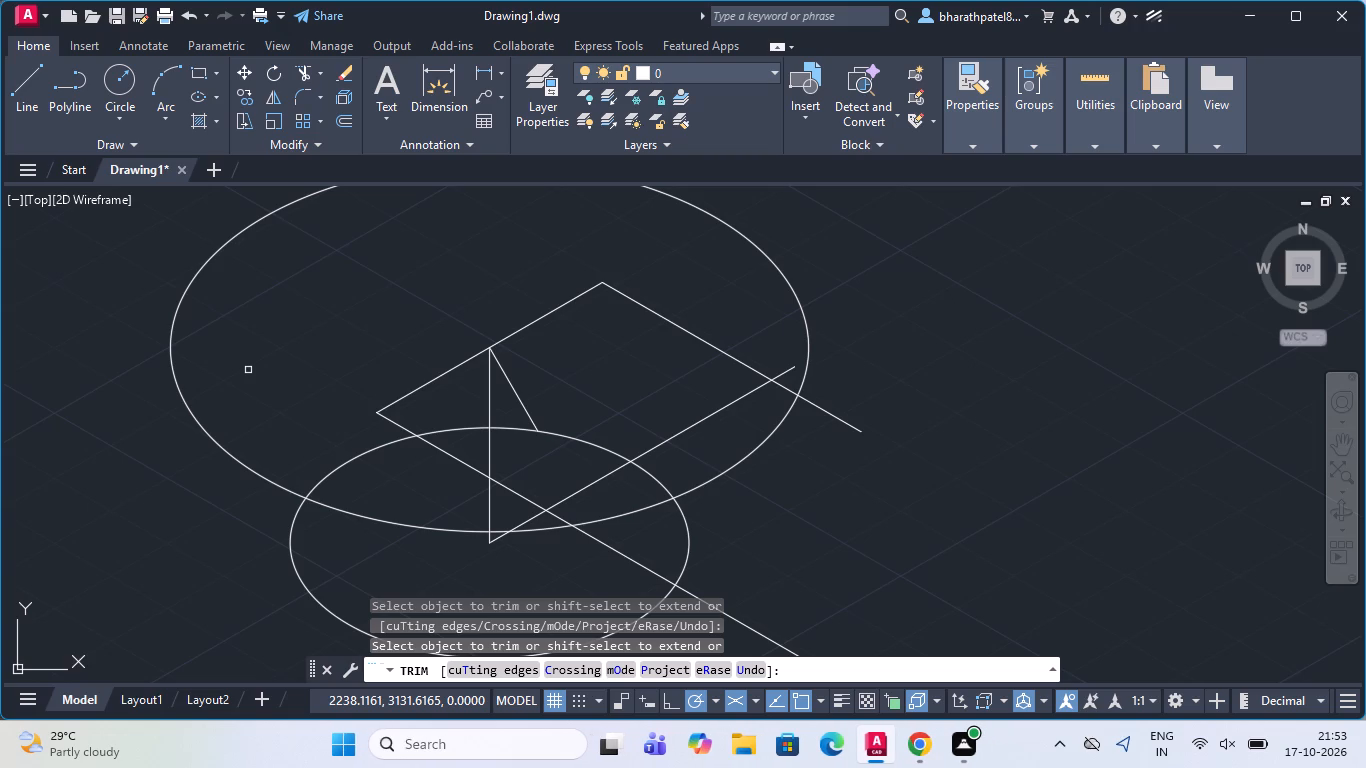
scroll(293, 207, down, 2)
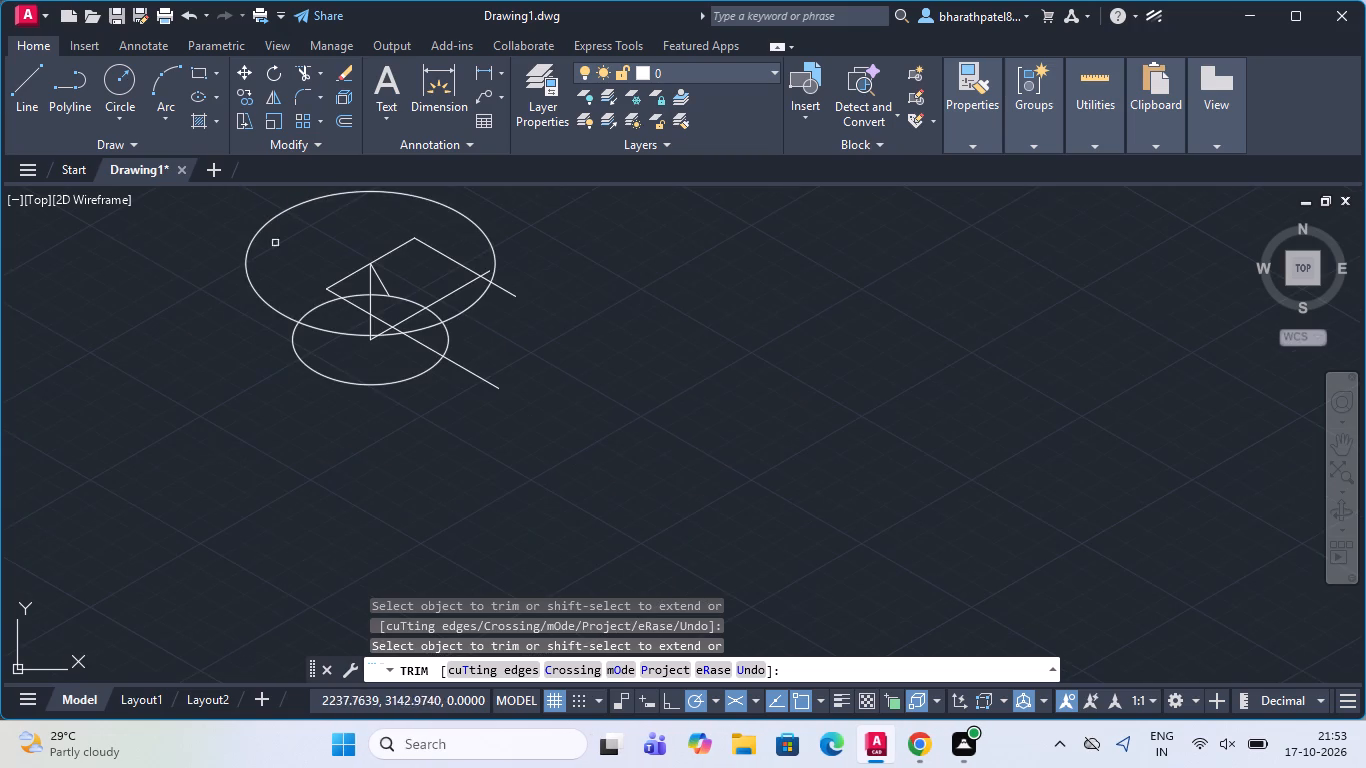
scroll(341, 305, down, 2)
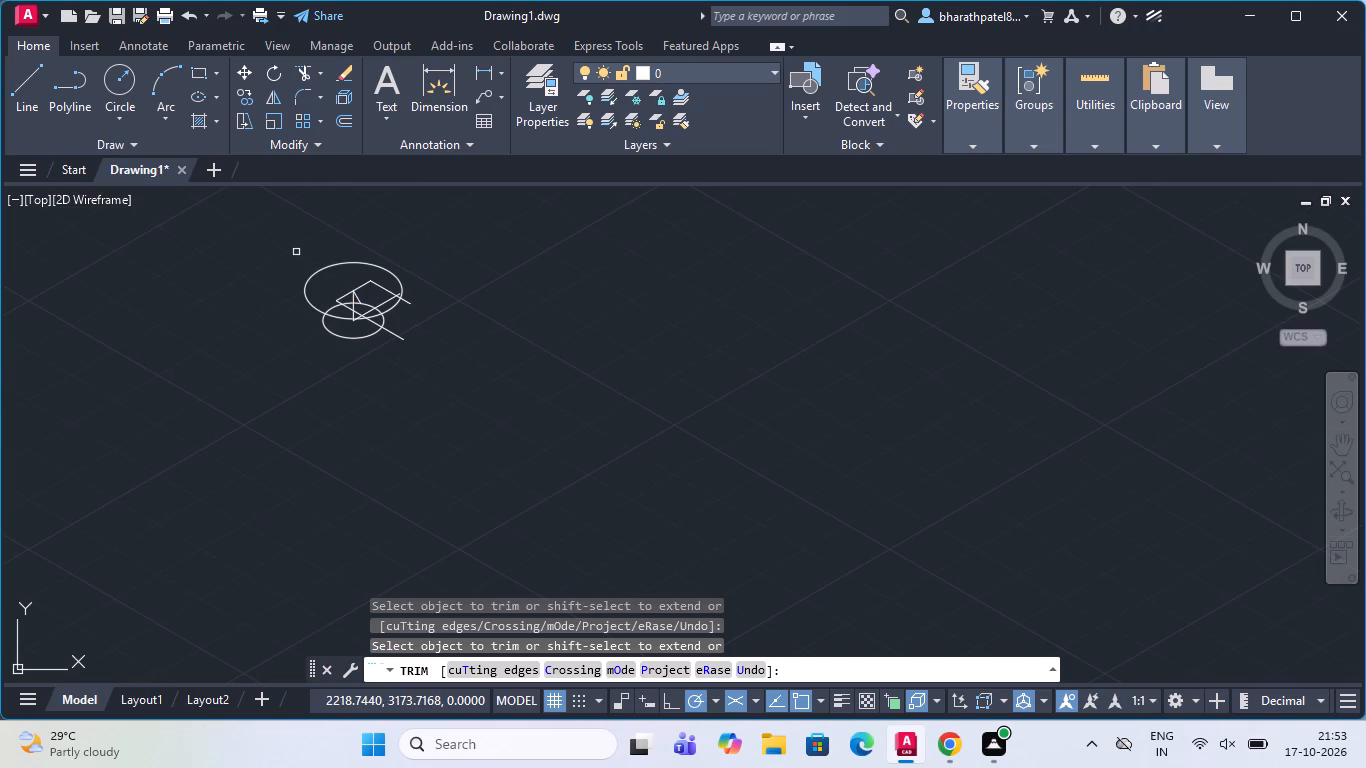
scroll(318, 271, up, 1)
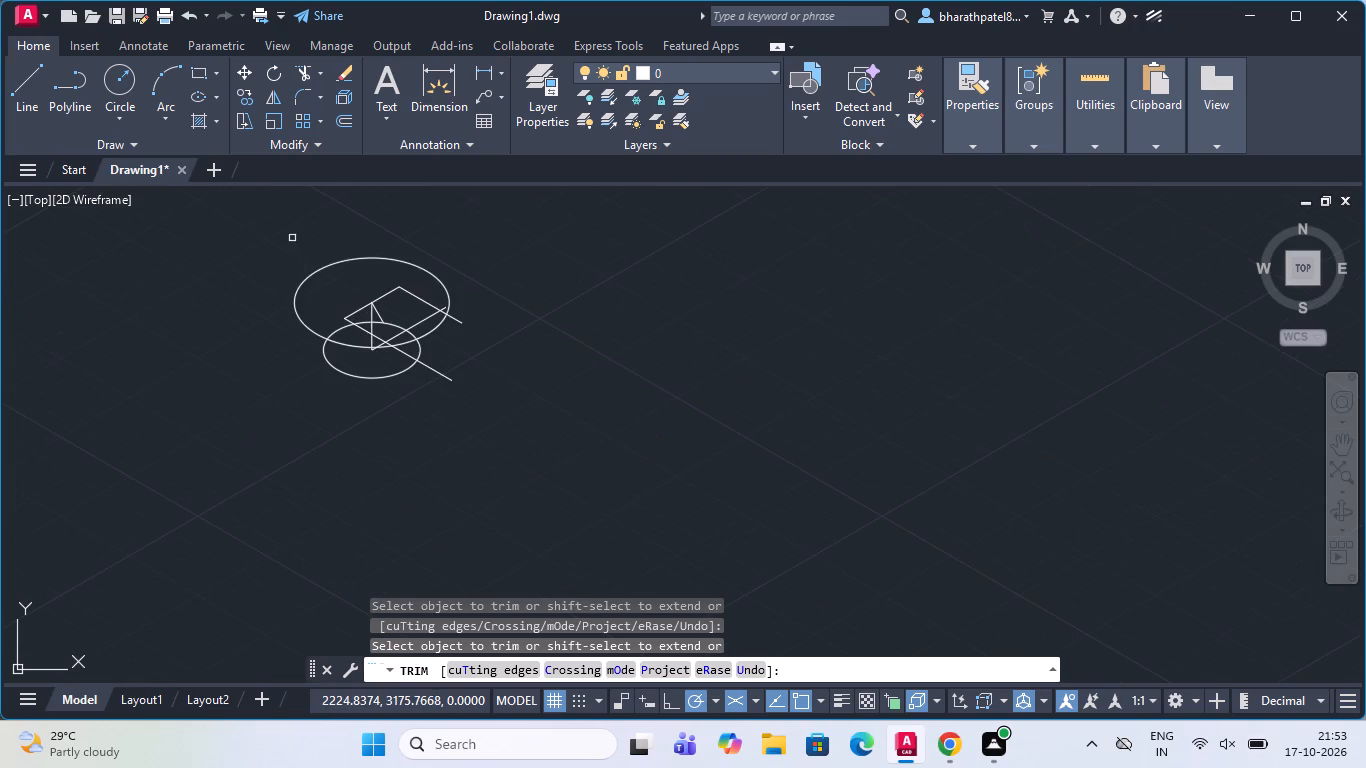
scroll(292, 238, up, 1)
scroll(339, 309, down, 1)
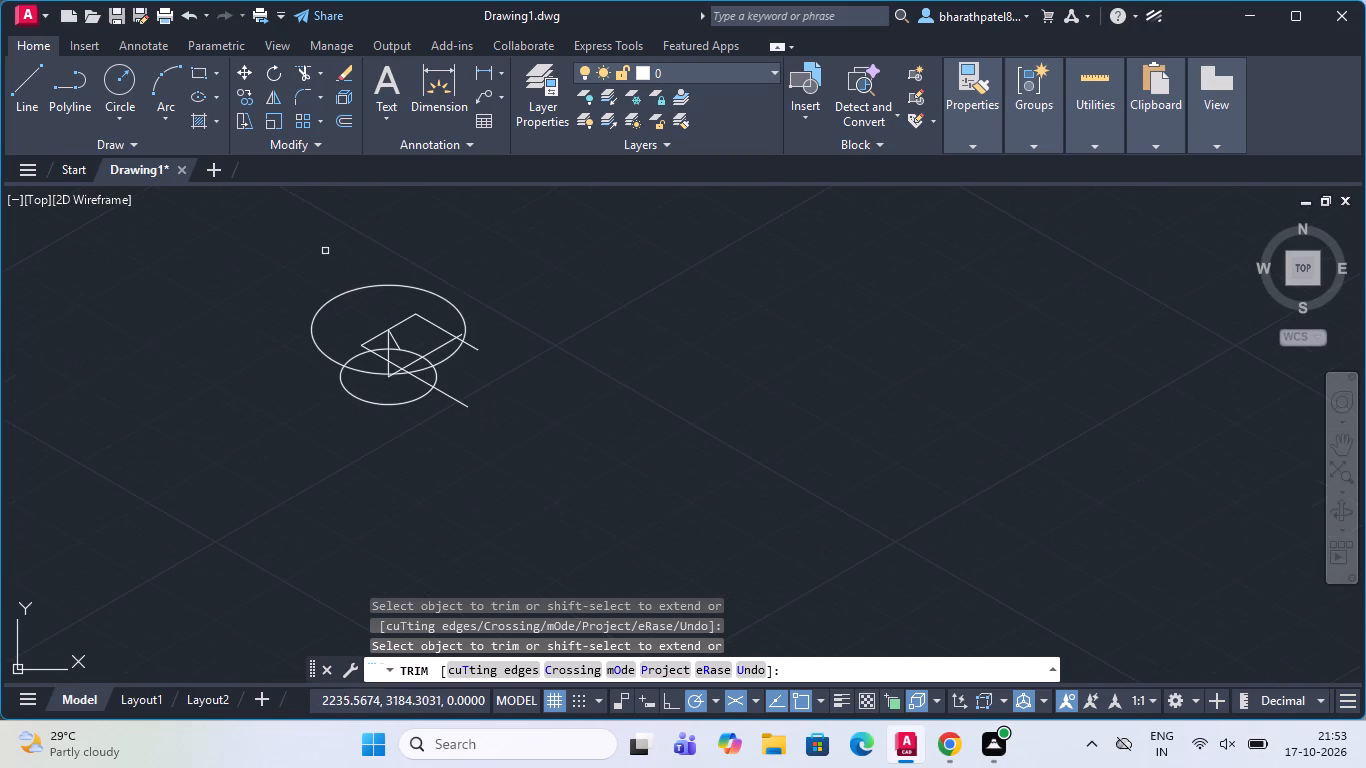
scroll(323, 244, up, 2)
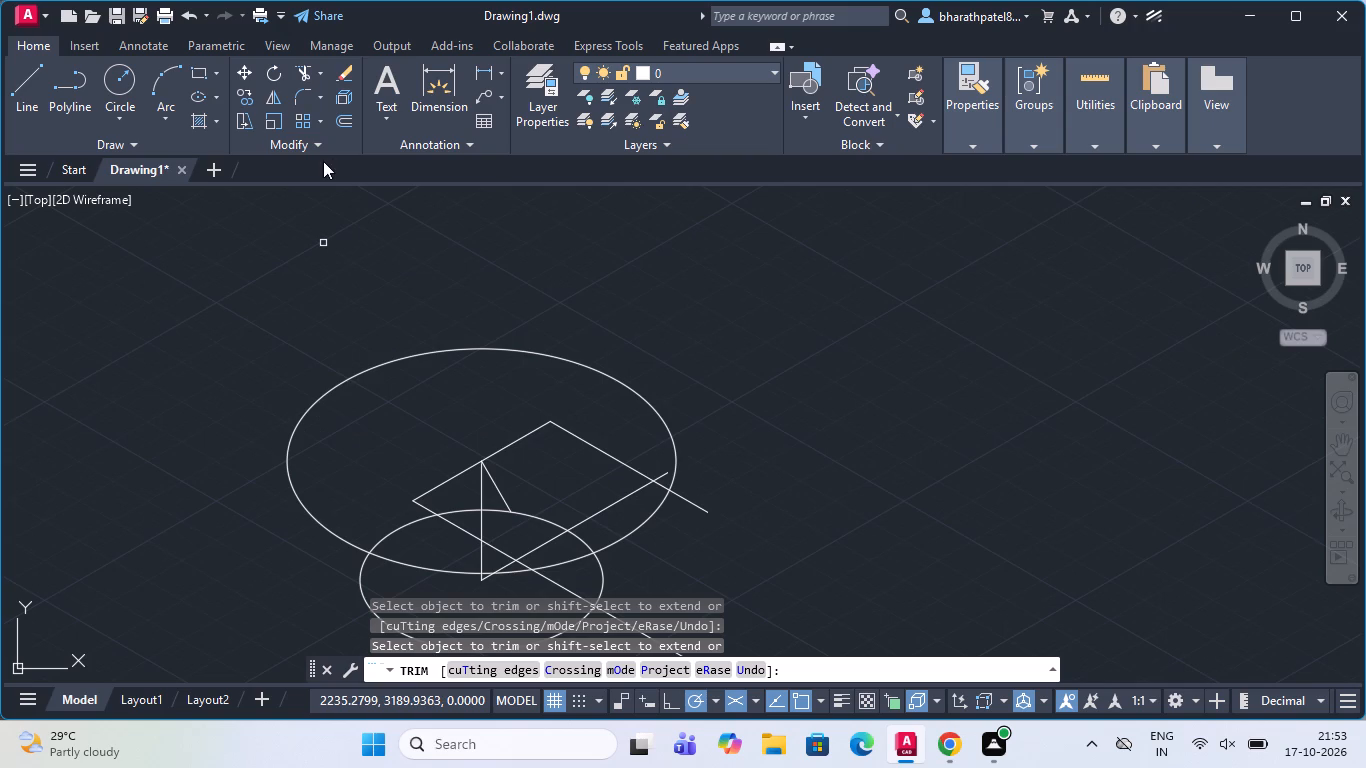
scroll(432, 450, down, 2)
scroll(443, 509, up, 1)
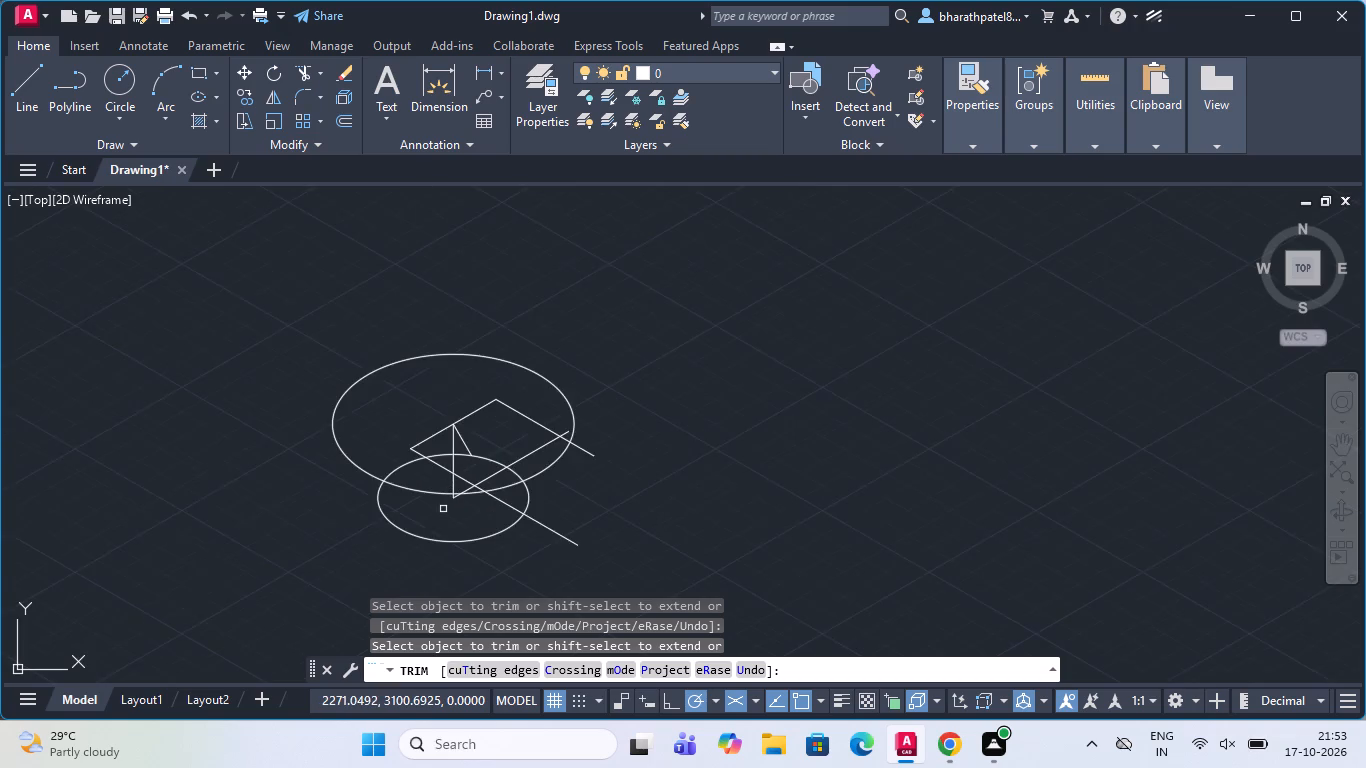
Trim away the short remaining piece of the 300° line between the large ellipse's centre and the small ellipse.
scroll(443, 509, up, 2)
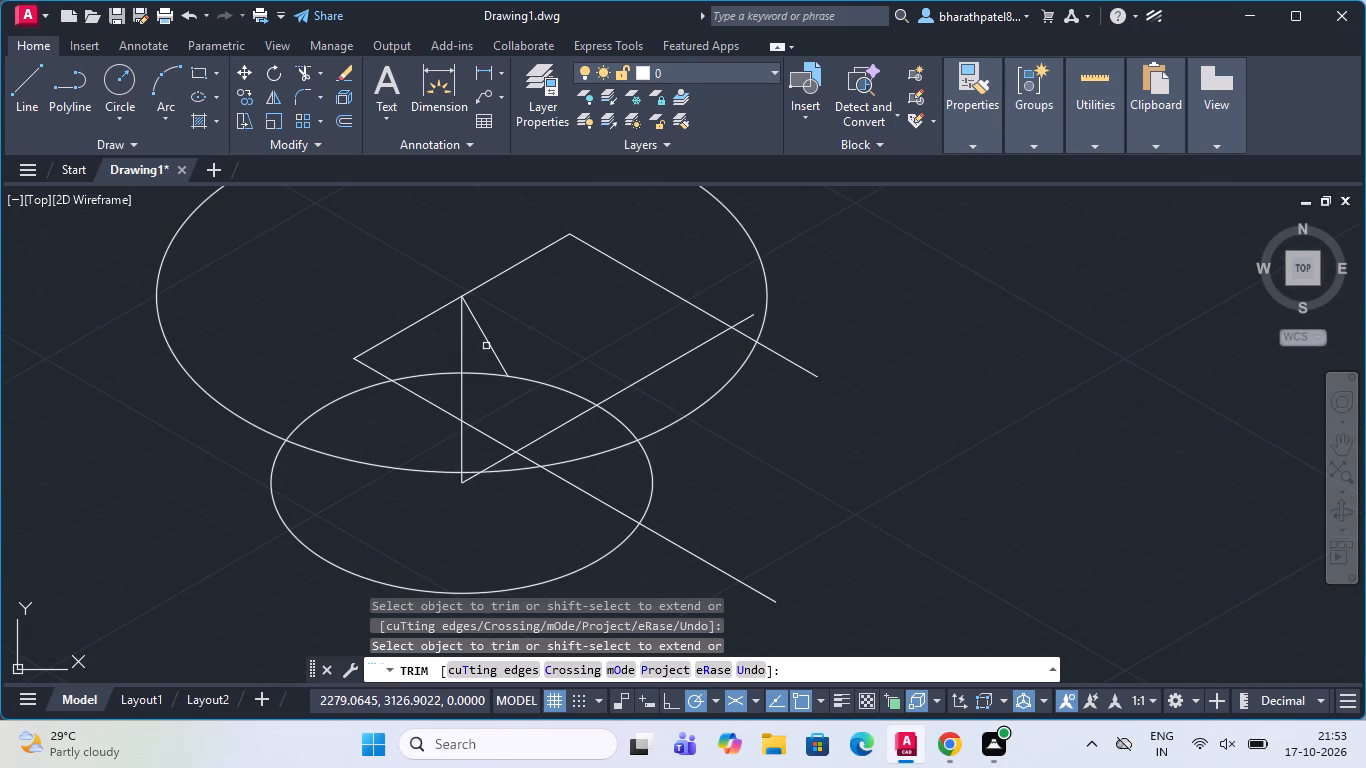
click(489, 342)
Draw a line about 43 units long at 210° from the lower arm edge's inner corner, ending outside the large ellipse.
scroll(472, 355, down, 3)
scroll(461, 322, up, 2)
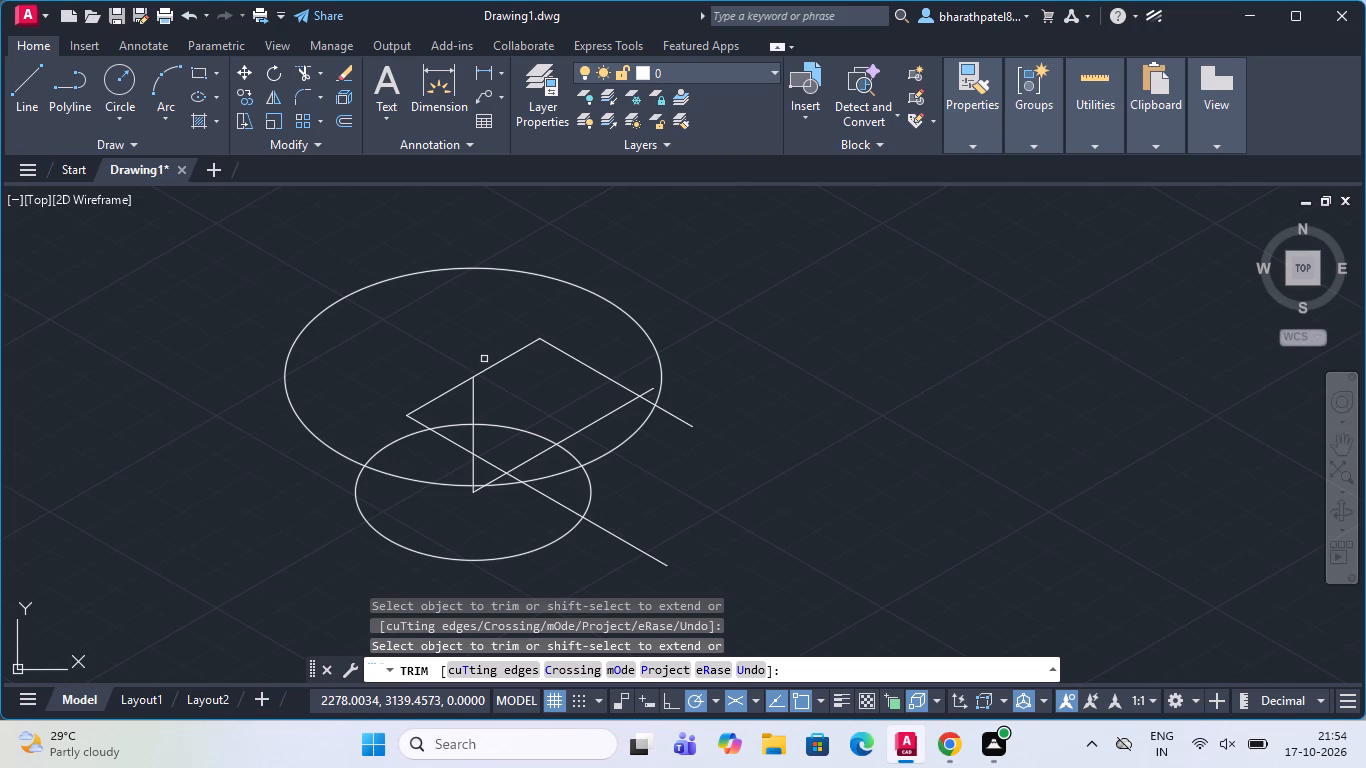
click(16, 83)
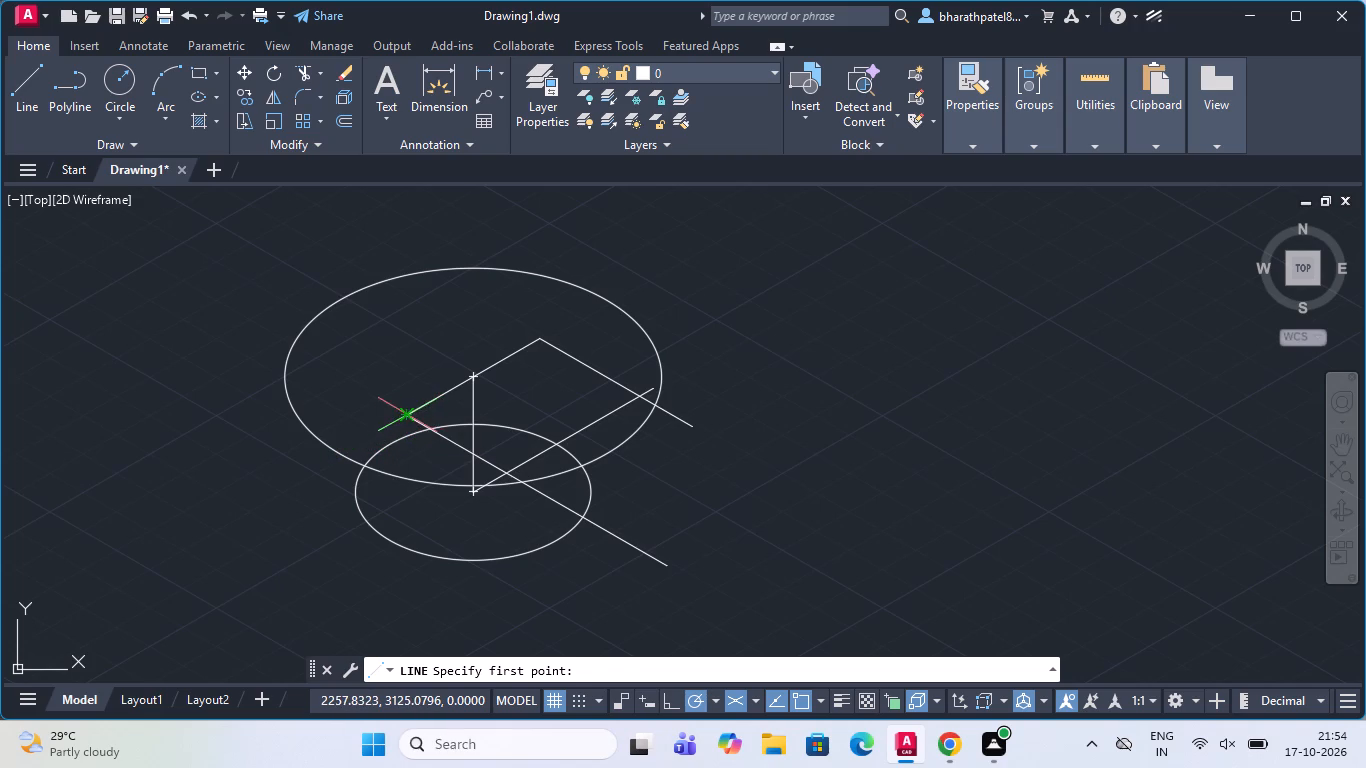
click(413, 413)
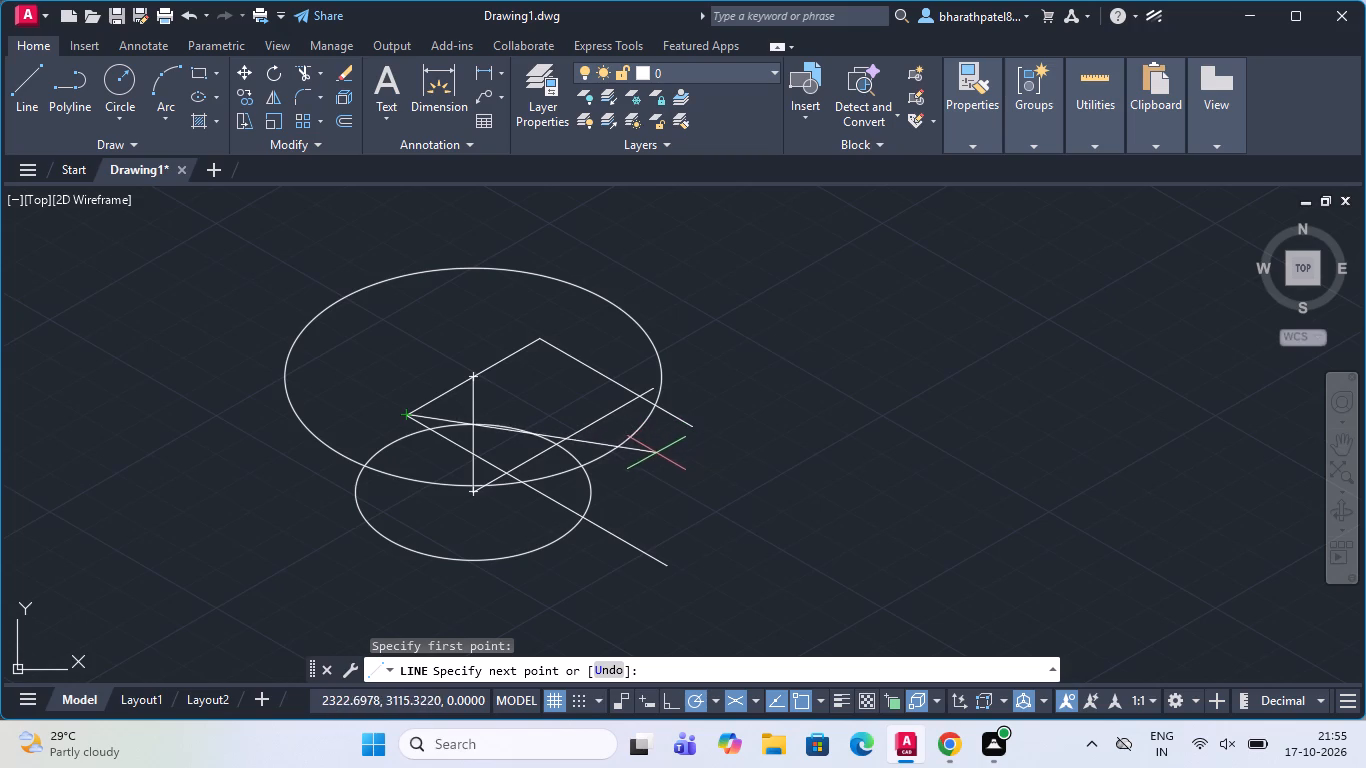
click(264, 494)
key(Escape)
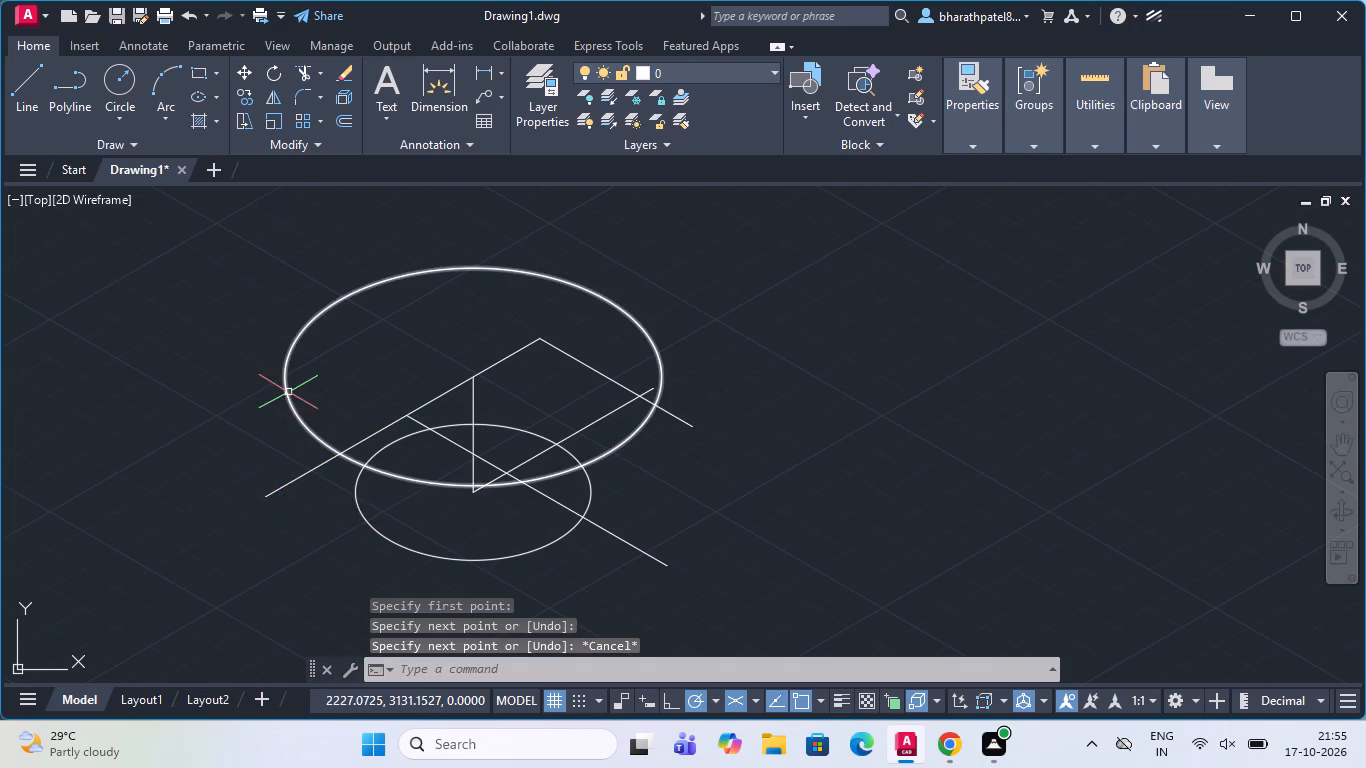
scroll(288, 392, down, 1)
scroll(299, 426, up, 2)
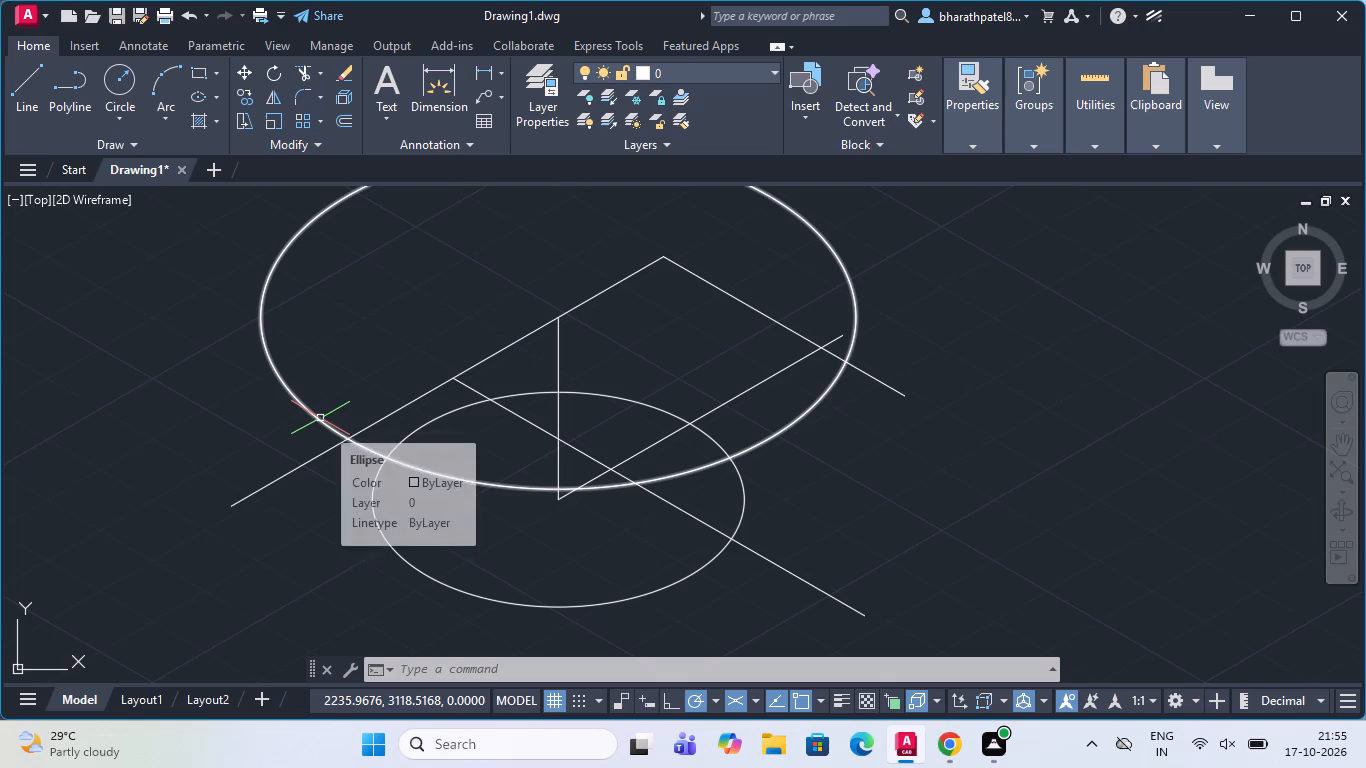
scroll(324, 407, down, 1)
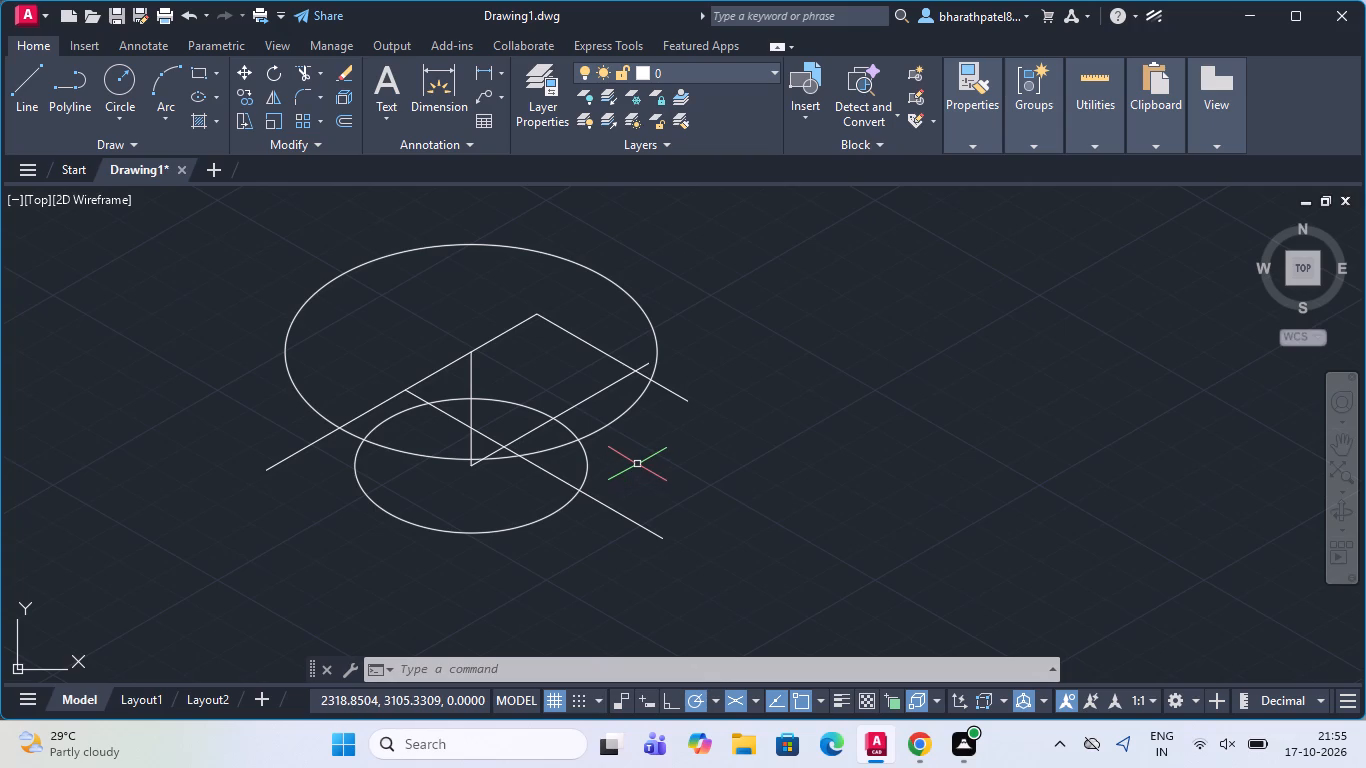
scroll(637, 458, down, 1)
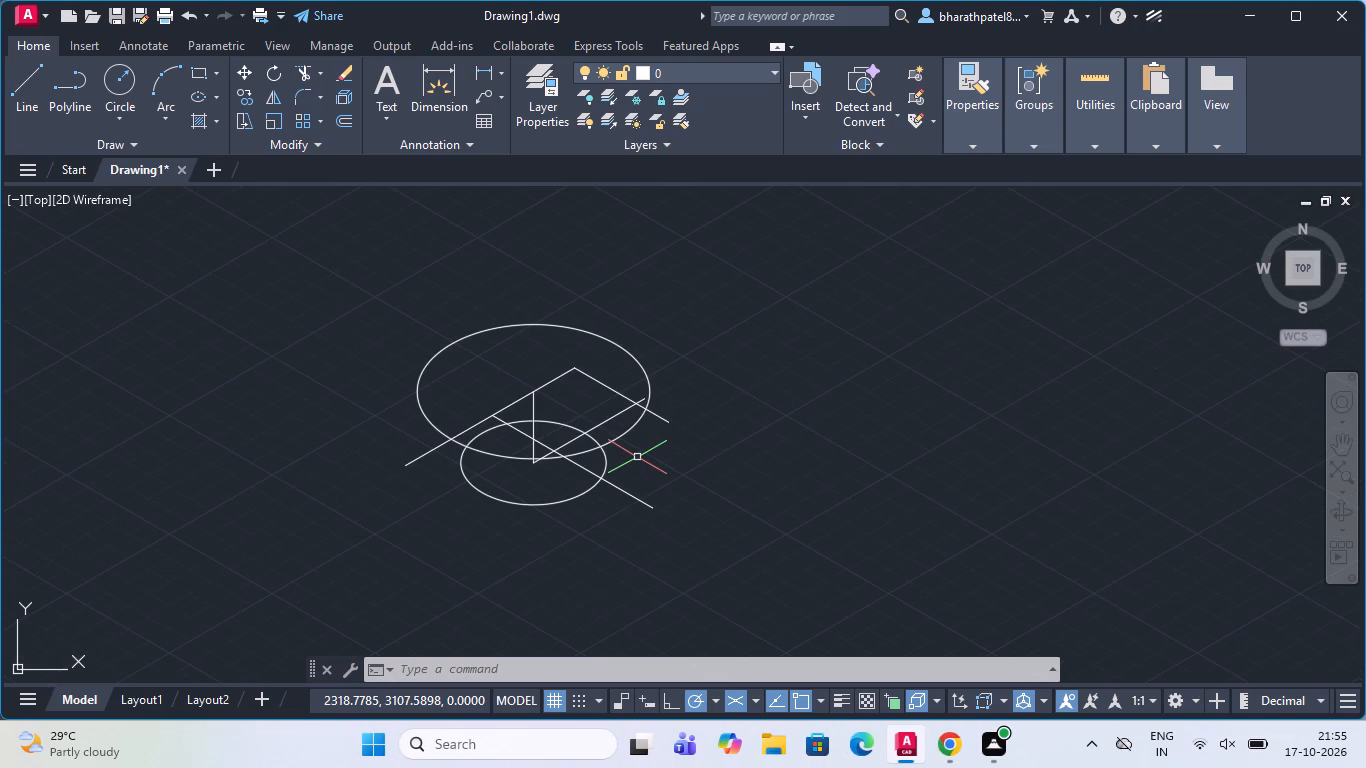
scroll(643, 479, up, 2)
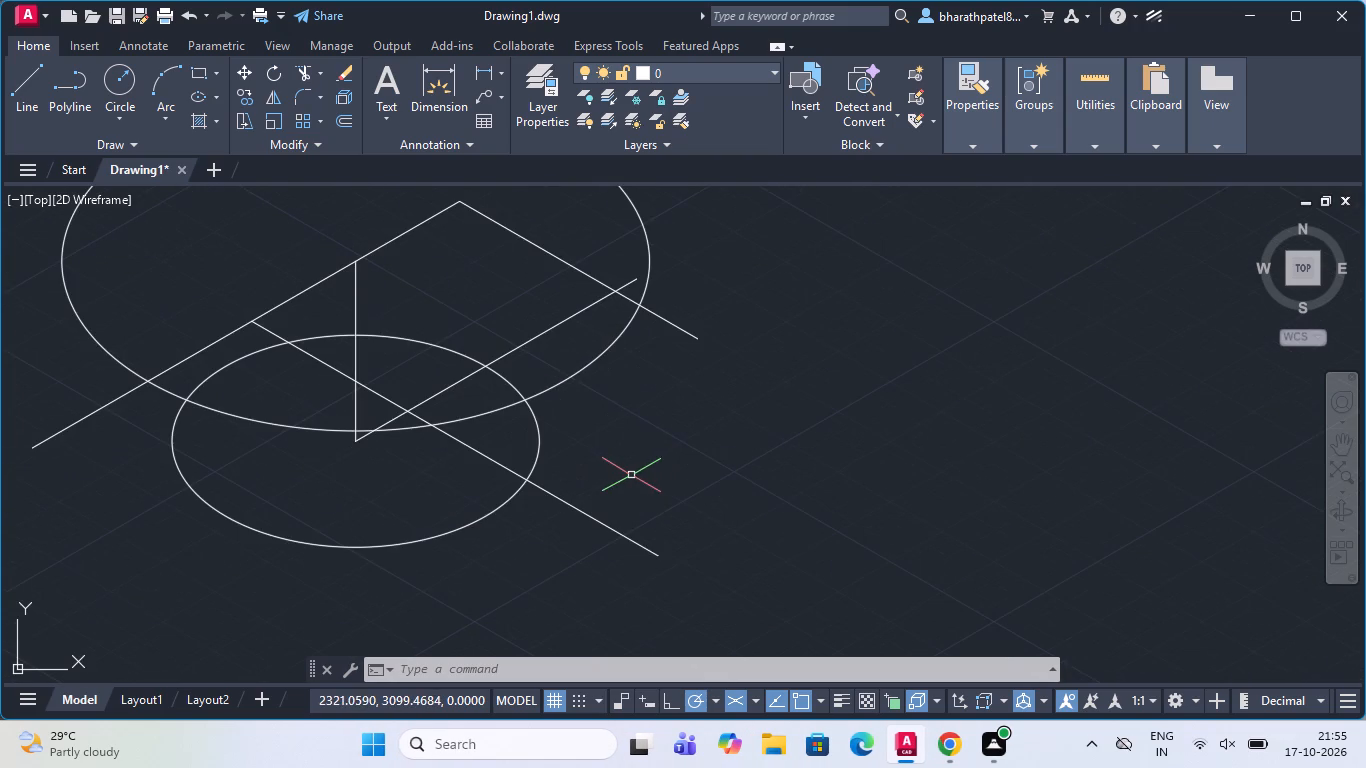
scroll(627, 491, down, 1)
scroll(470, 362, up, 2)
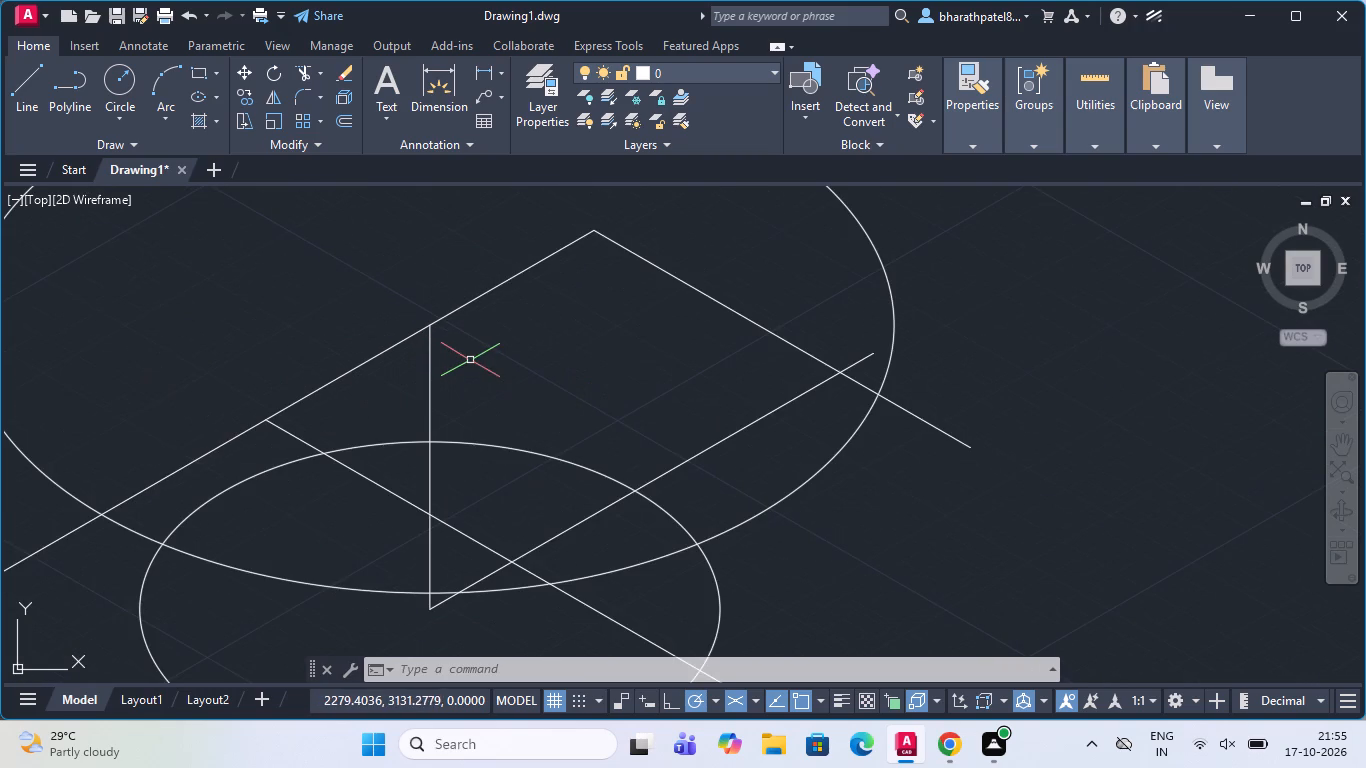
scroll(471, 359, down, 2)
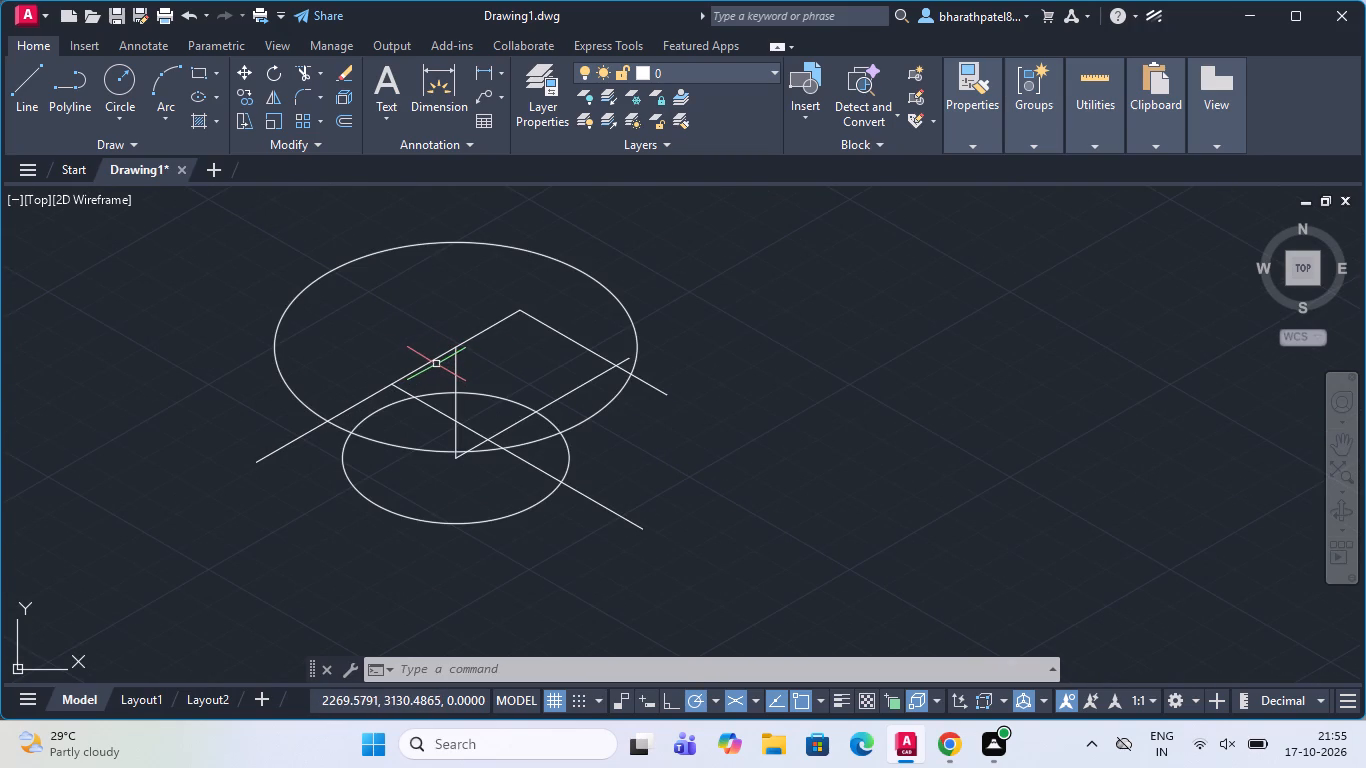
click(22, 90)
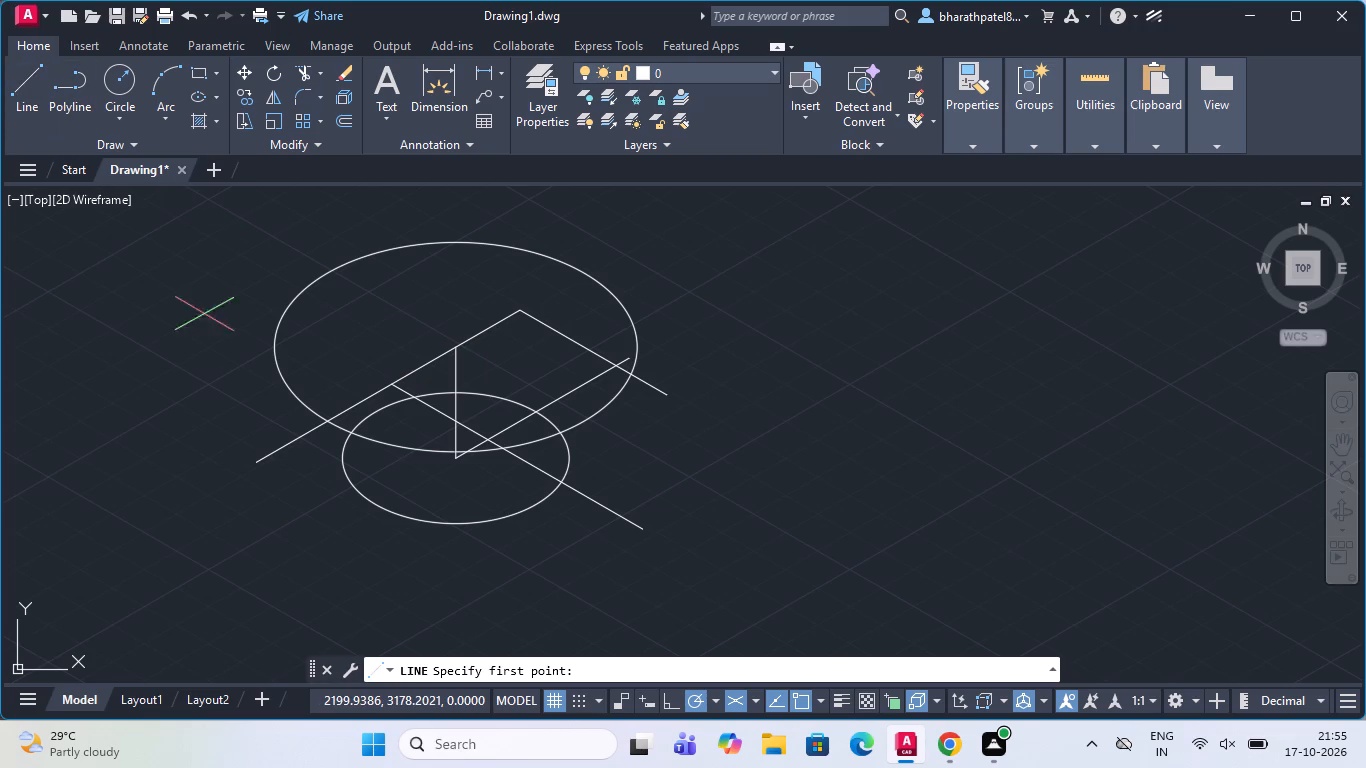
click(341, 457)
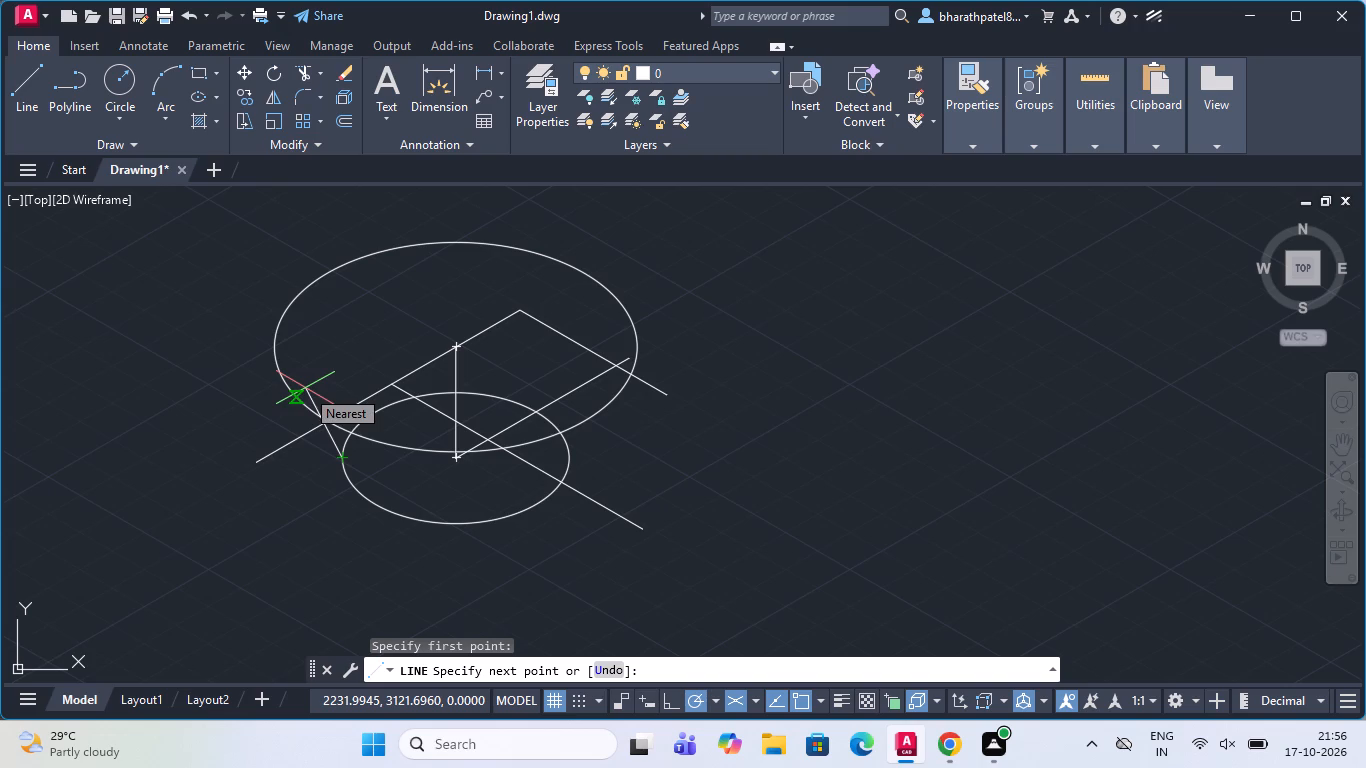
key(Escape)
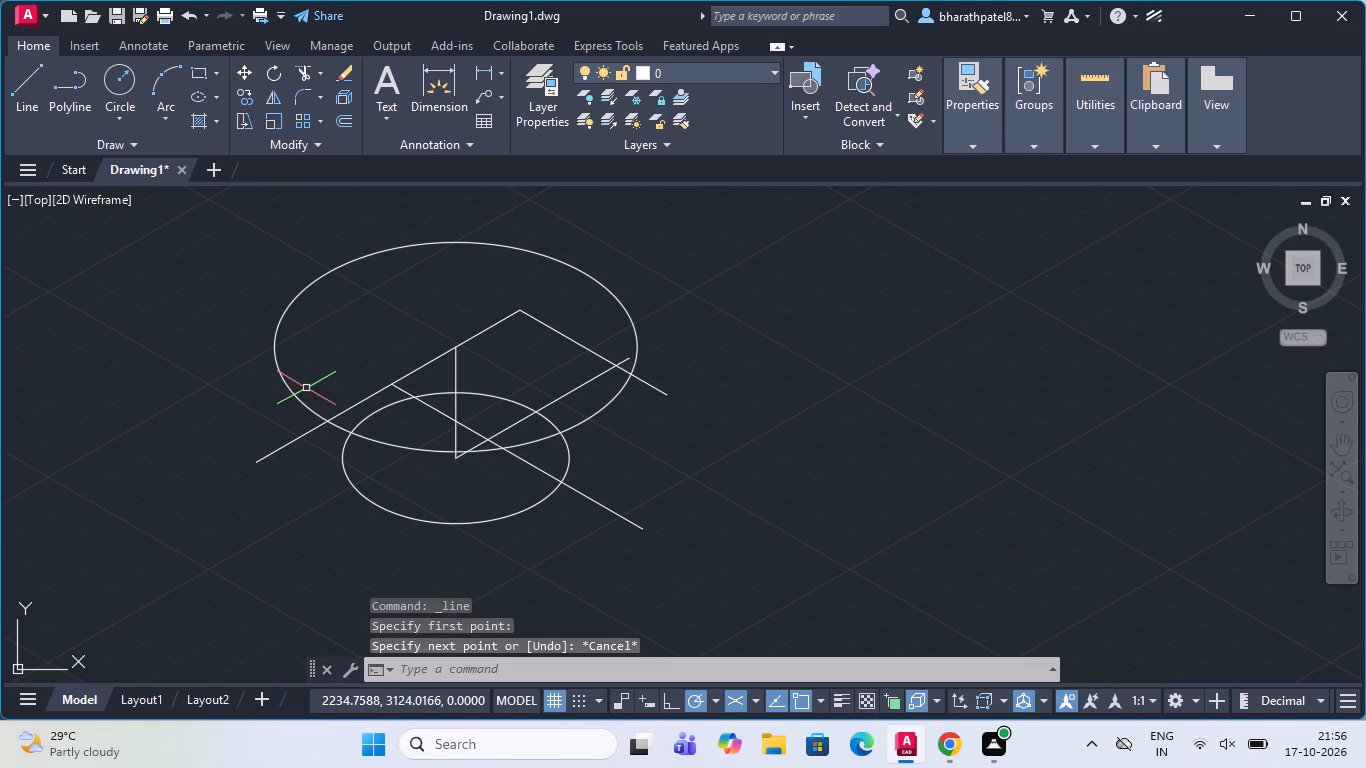
Draw an isocircle with a diameter of 50 in the empty space beside the first construction.
scroll(346, 457, down, 1)
scroll(362, 484, up, 3)
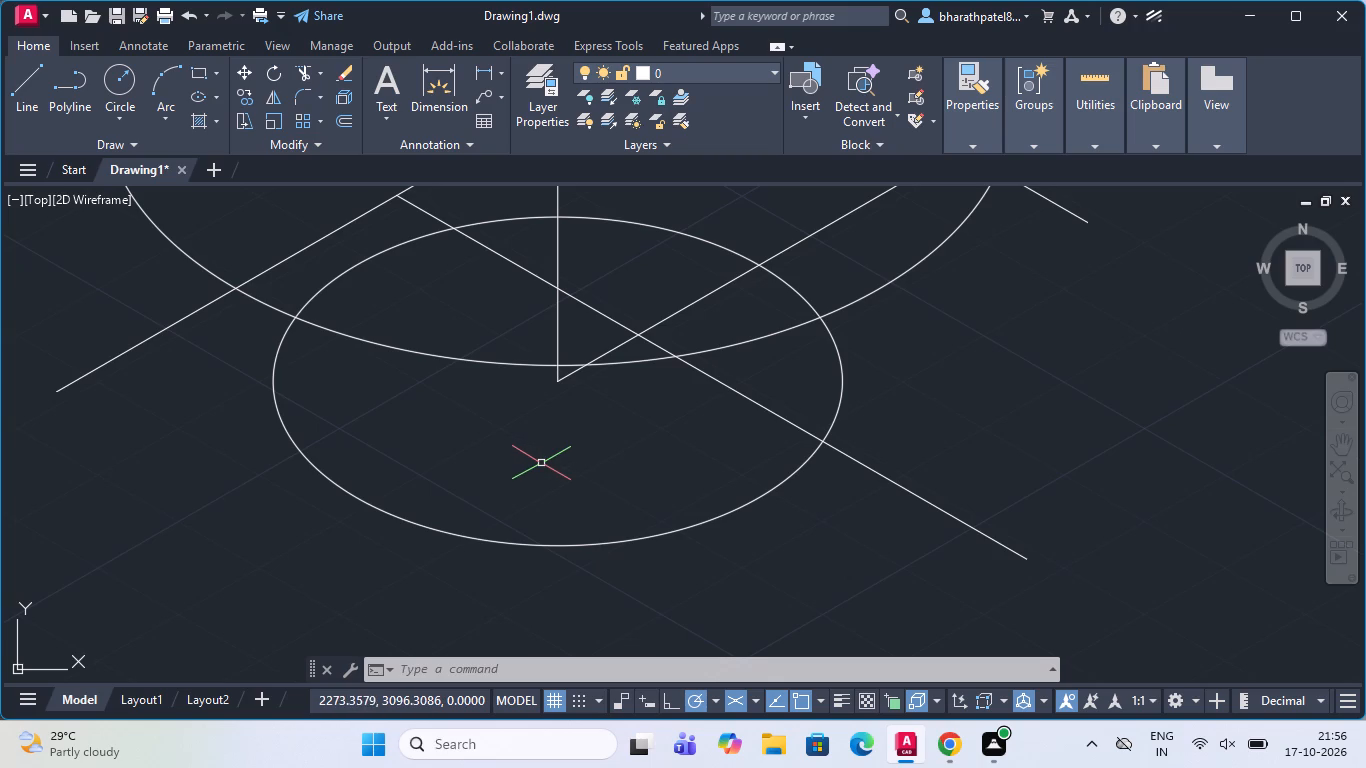
scroll(541, 463, down, 4)
scroll(639, 474, up, 3)
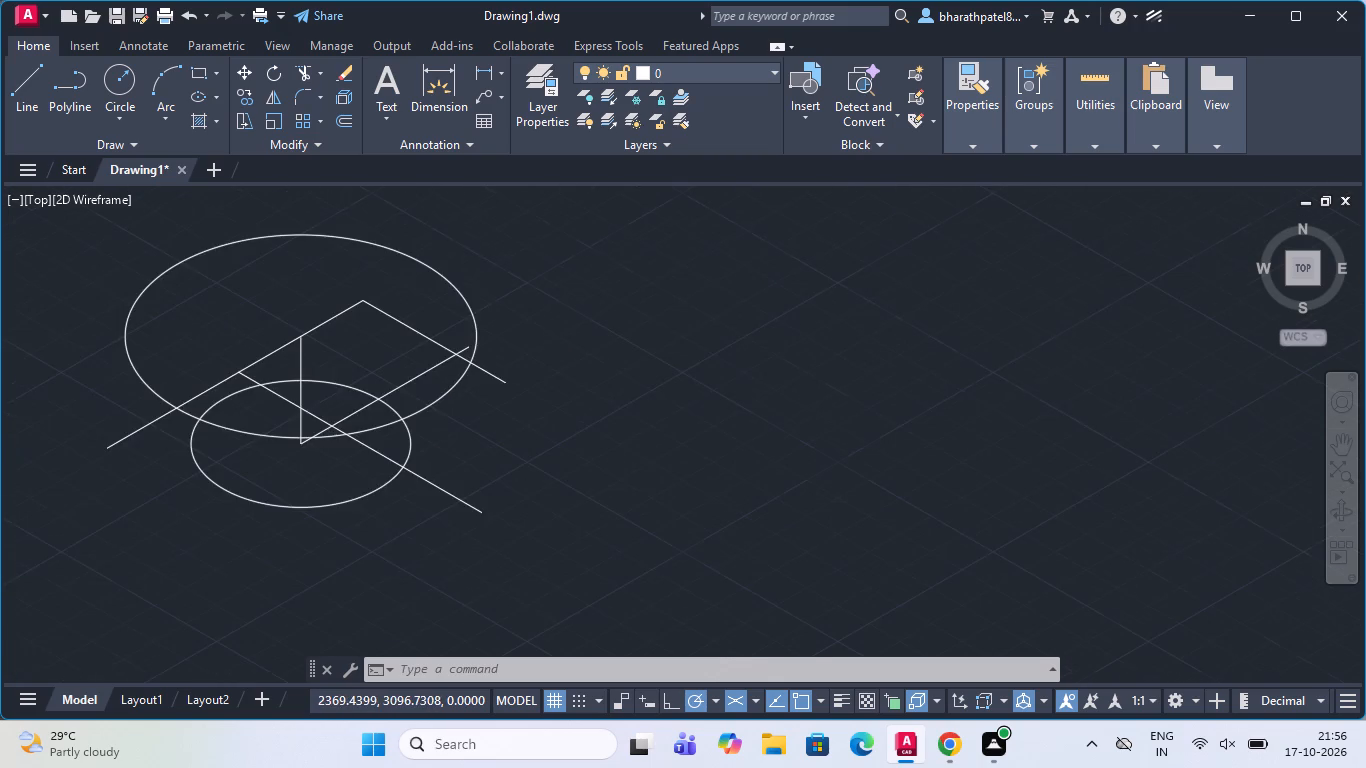
scroll(525, 394, down, 3)
scroll(688, 293, up, 2)
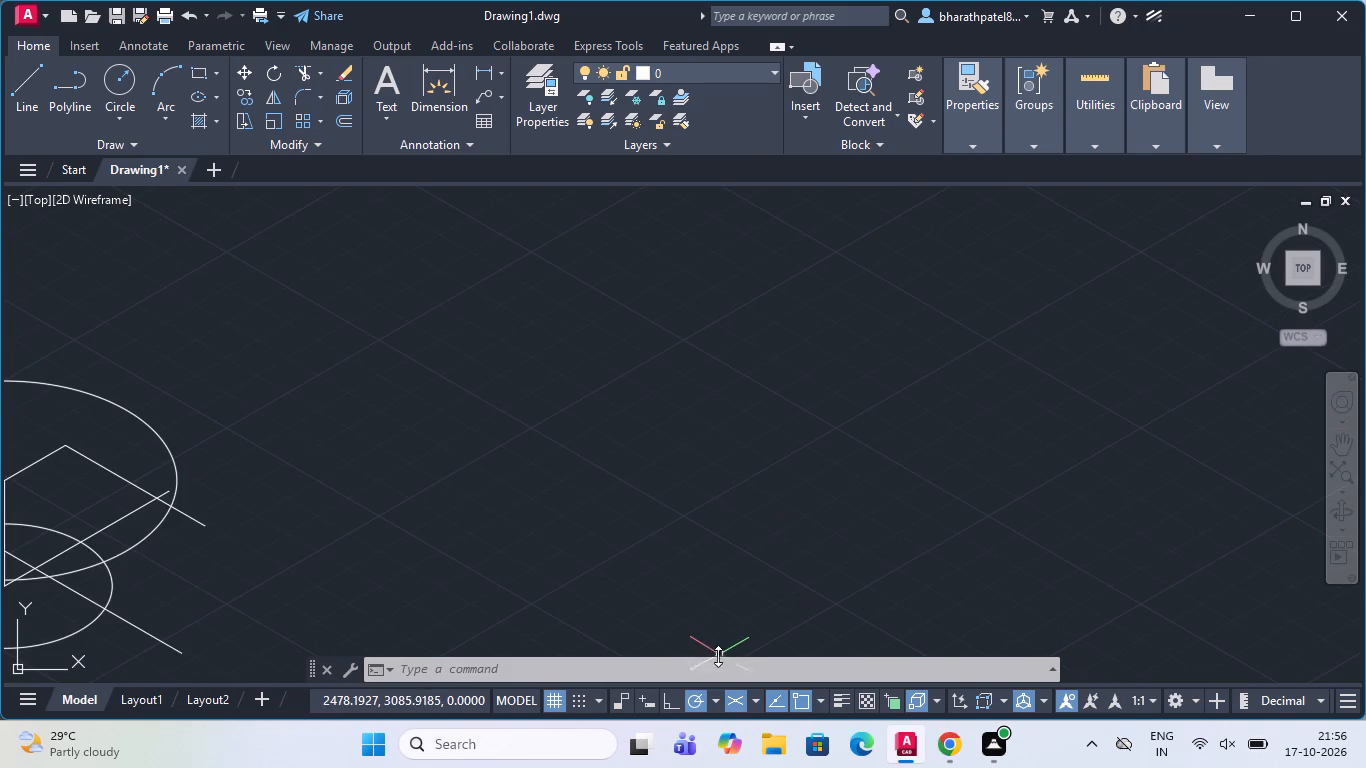
text(ell)
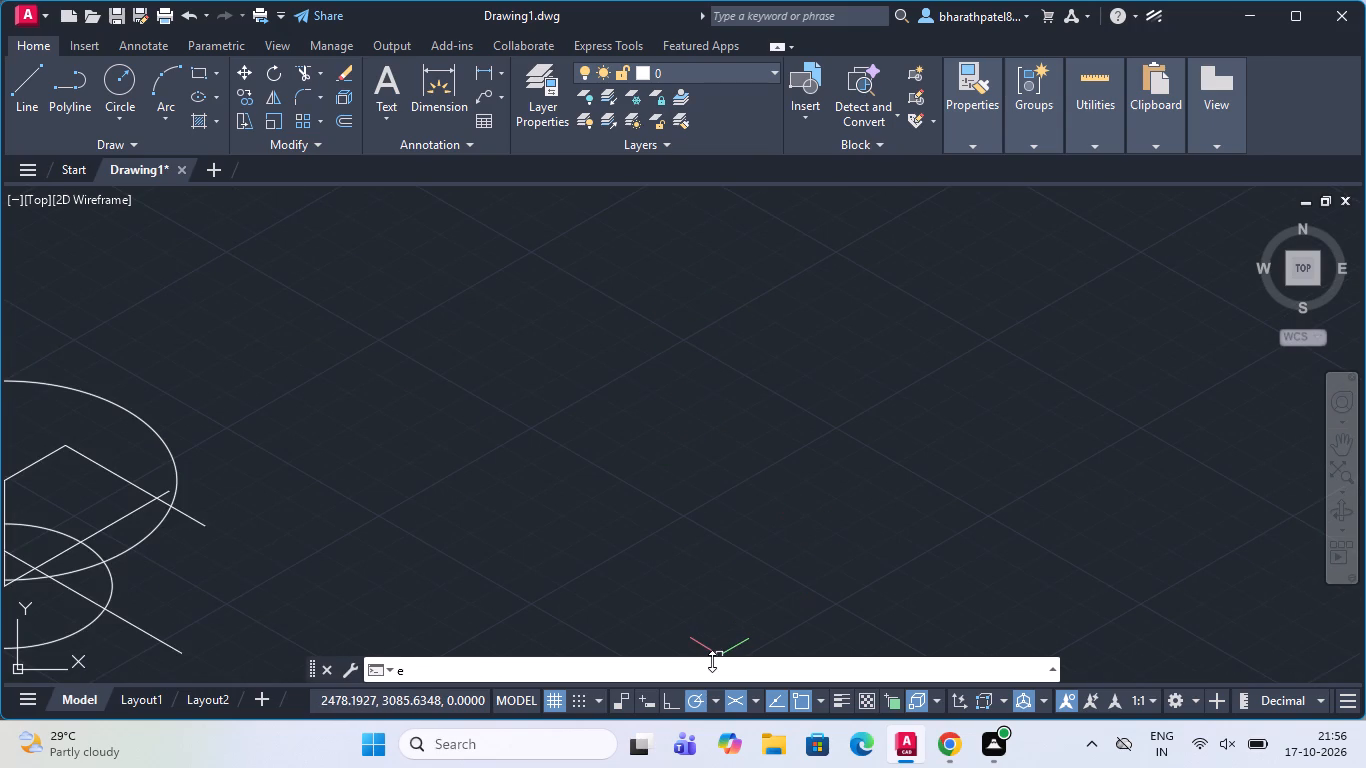
key(Return)
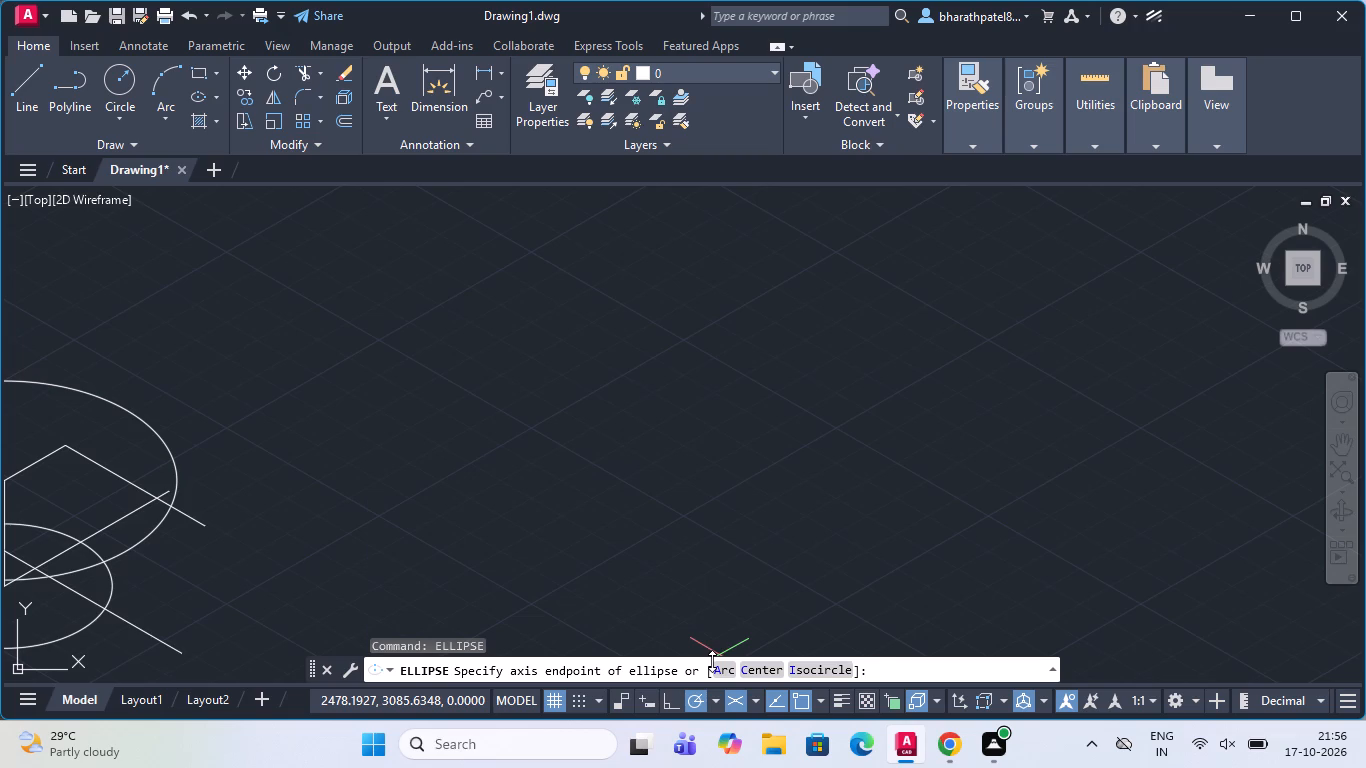
click(820, 673)
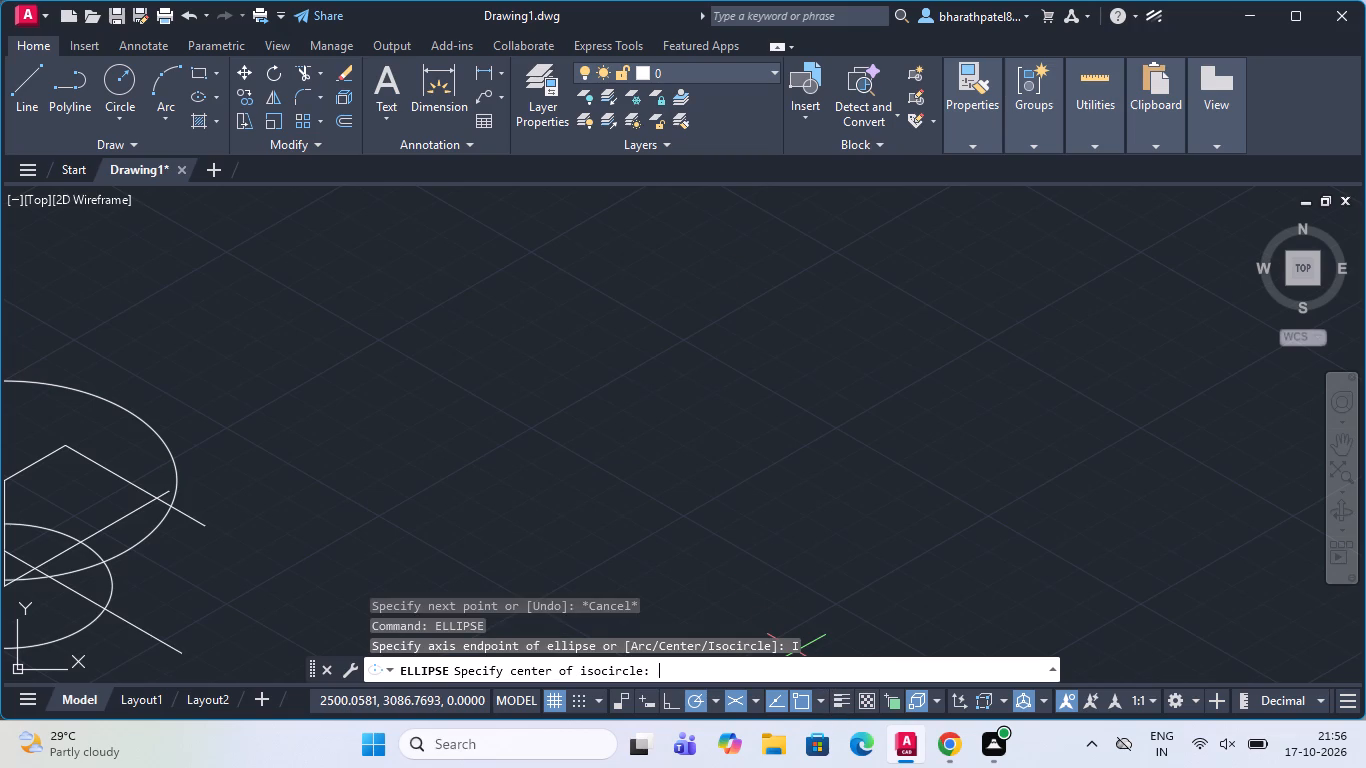
click(653, 394)
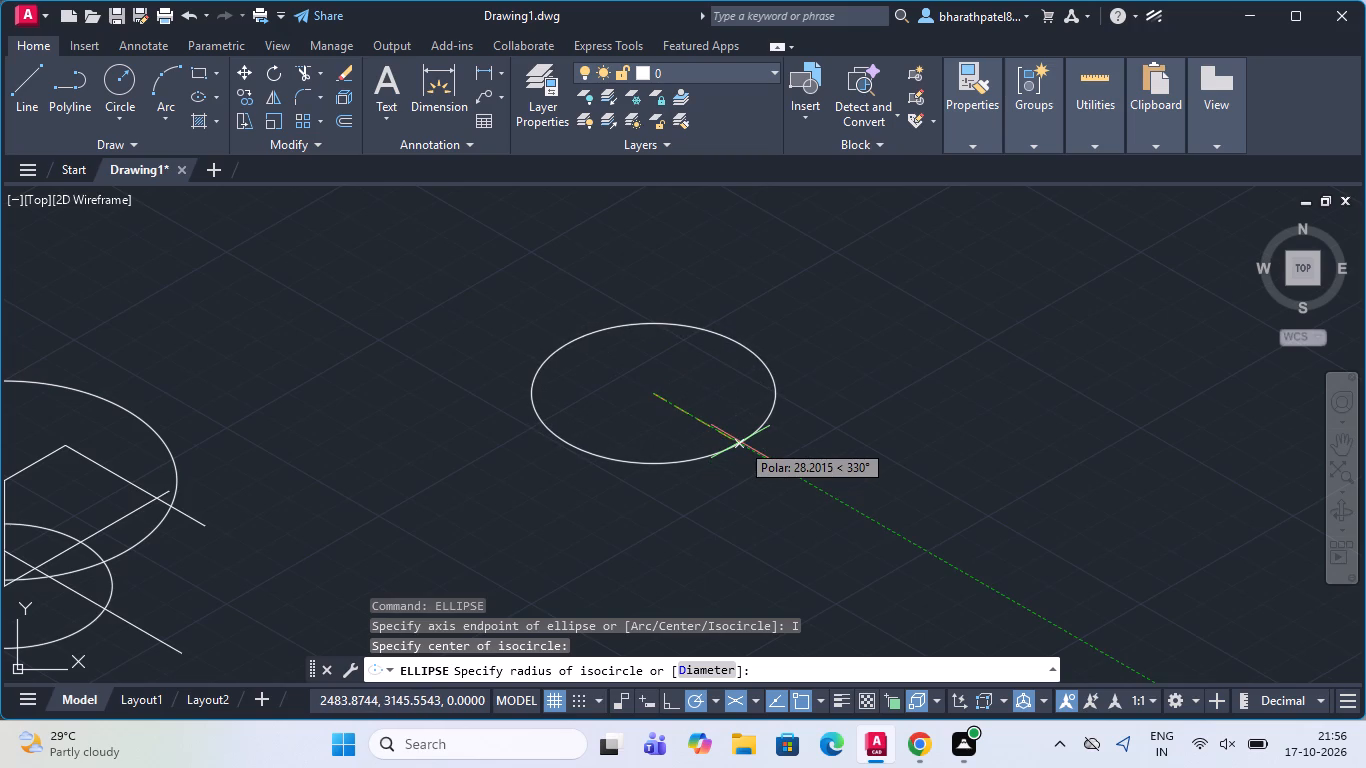
click(718, 679)
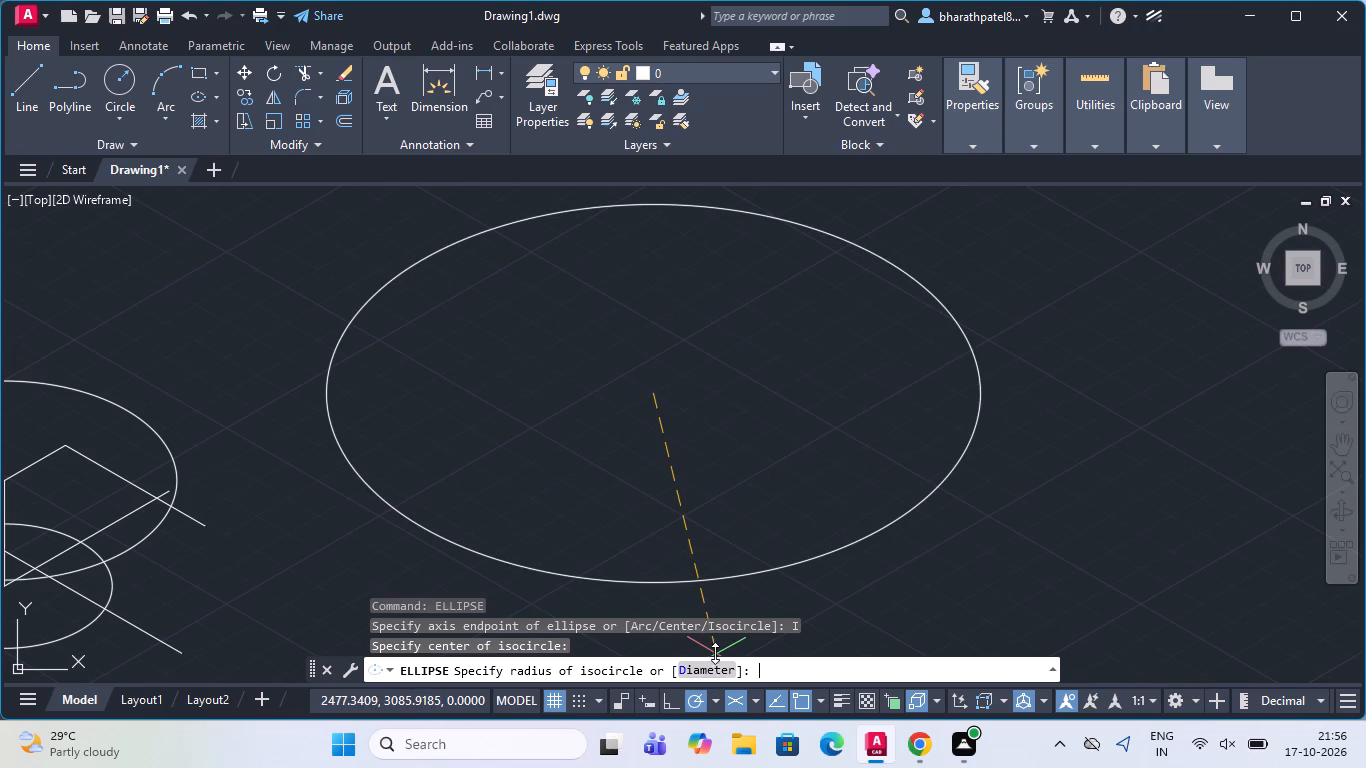
click(714, 662)
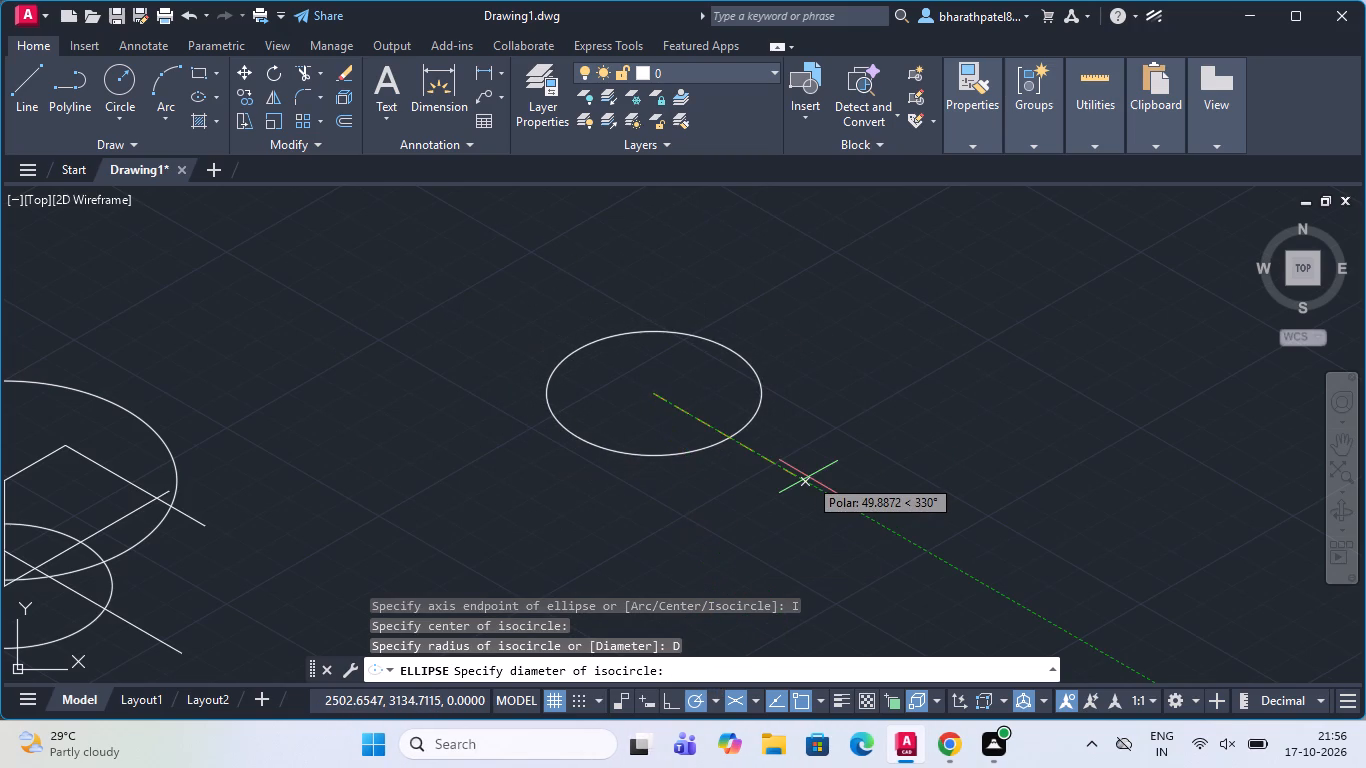
text(50)
key(Return)
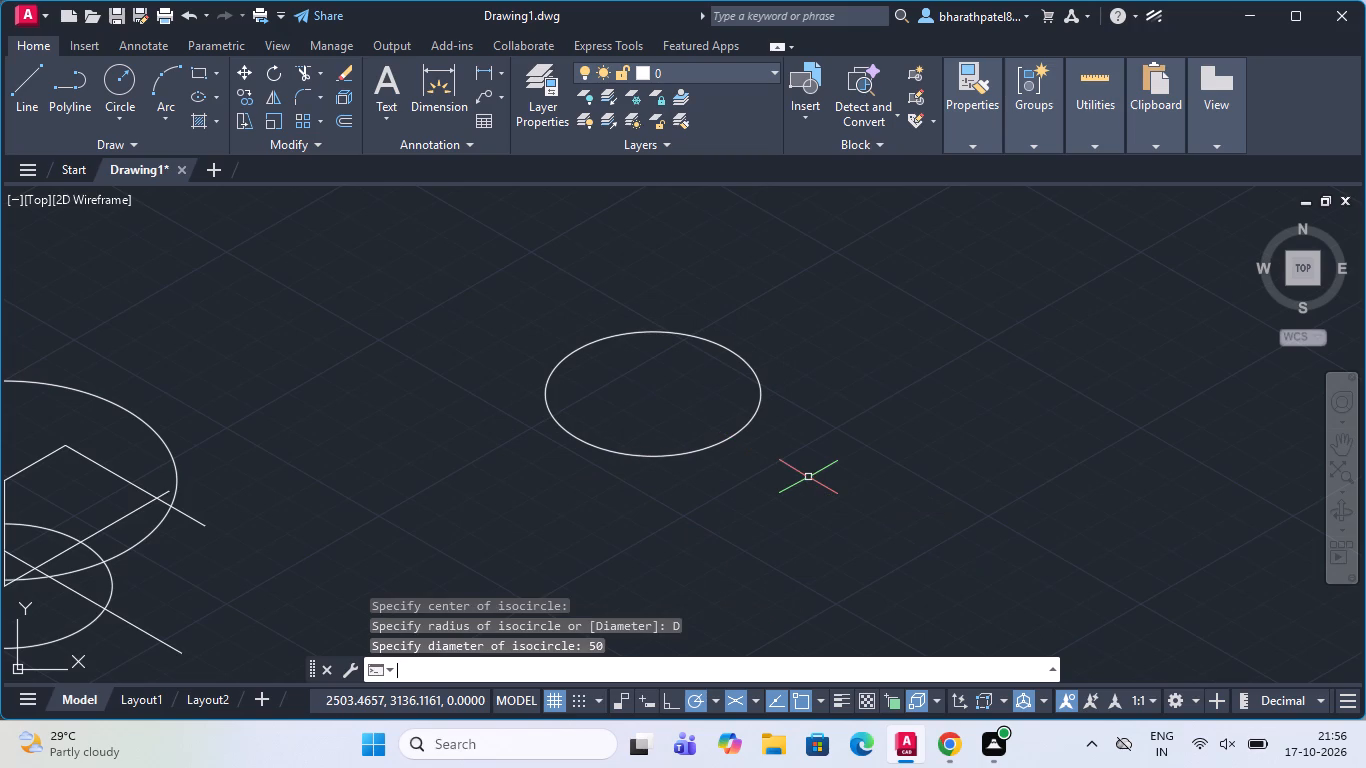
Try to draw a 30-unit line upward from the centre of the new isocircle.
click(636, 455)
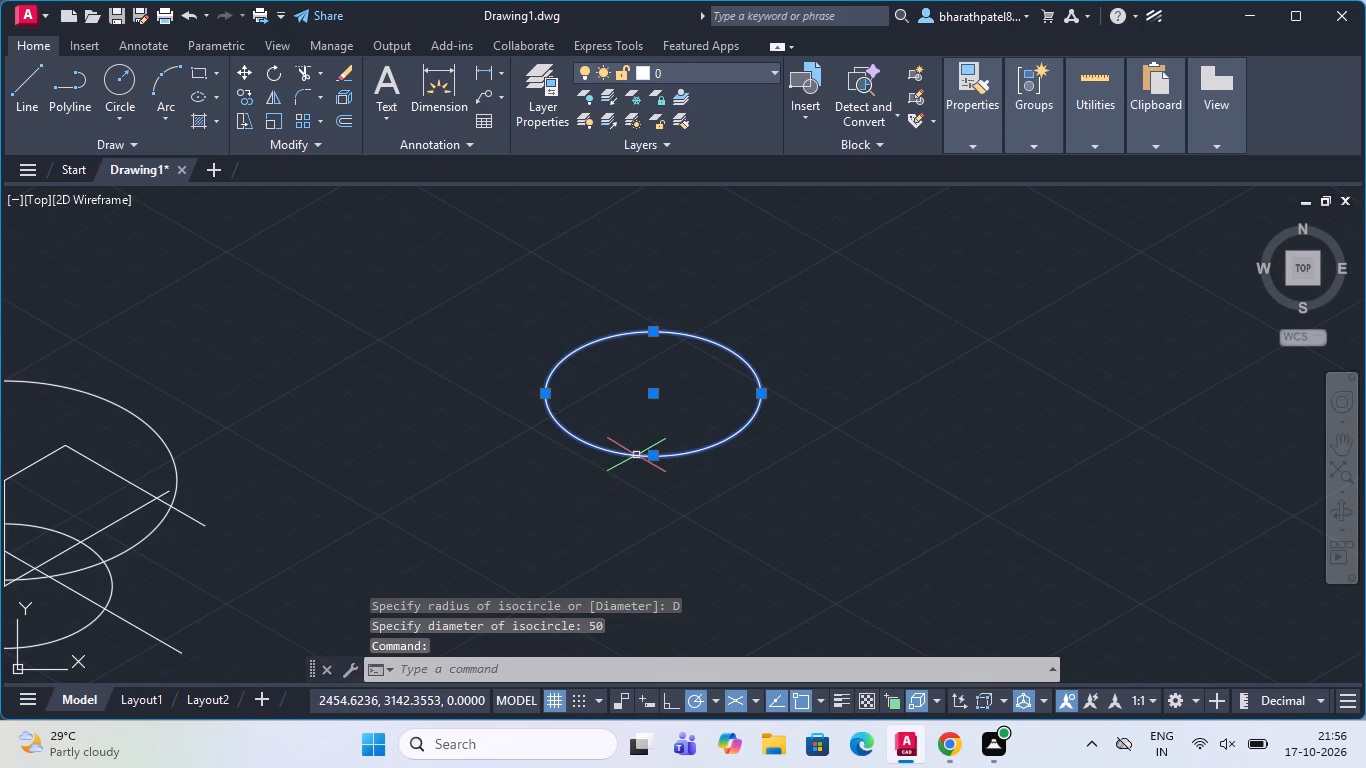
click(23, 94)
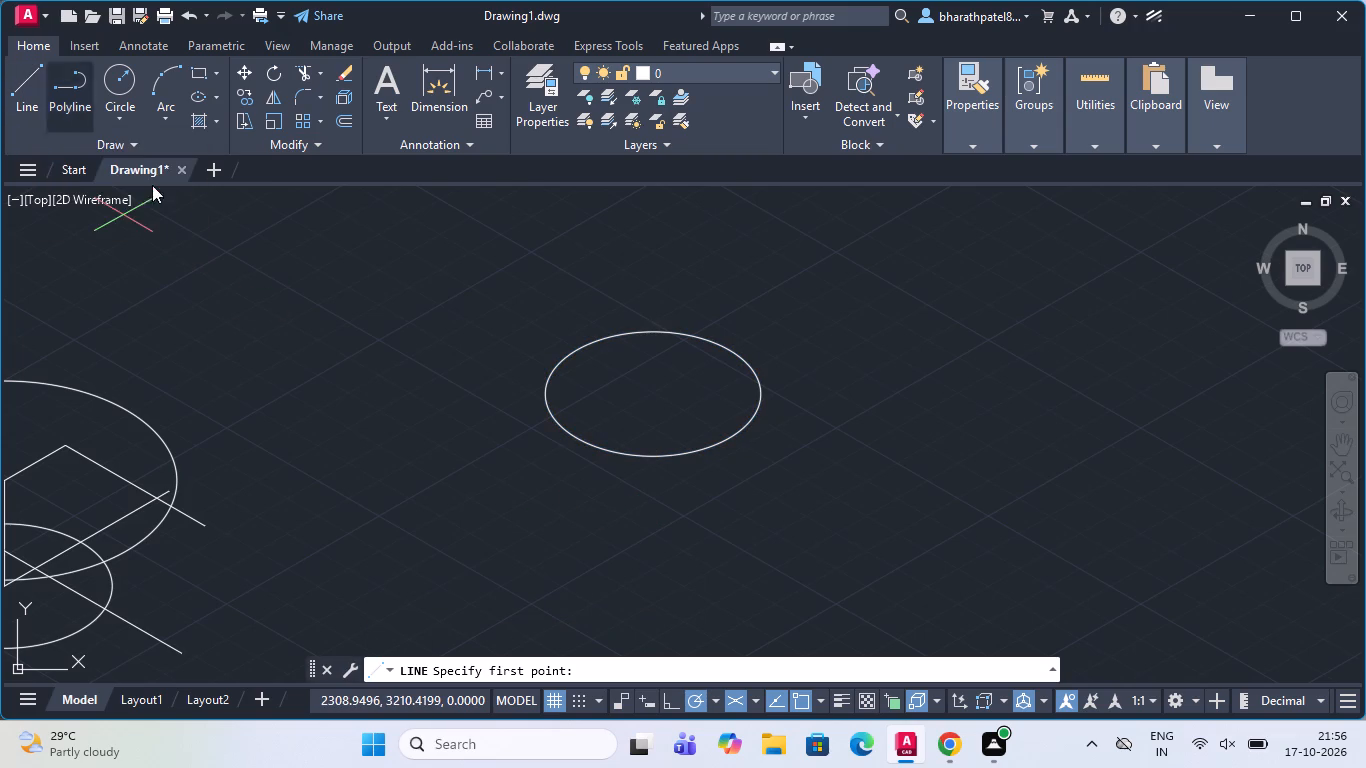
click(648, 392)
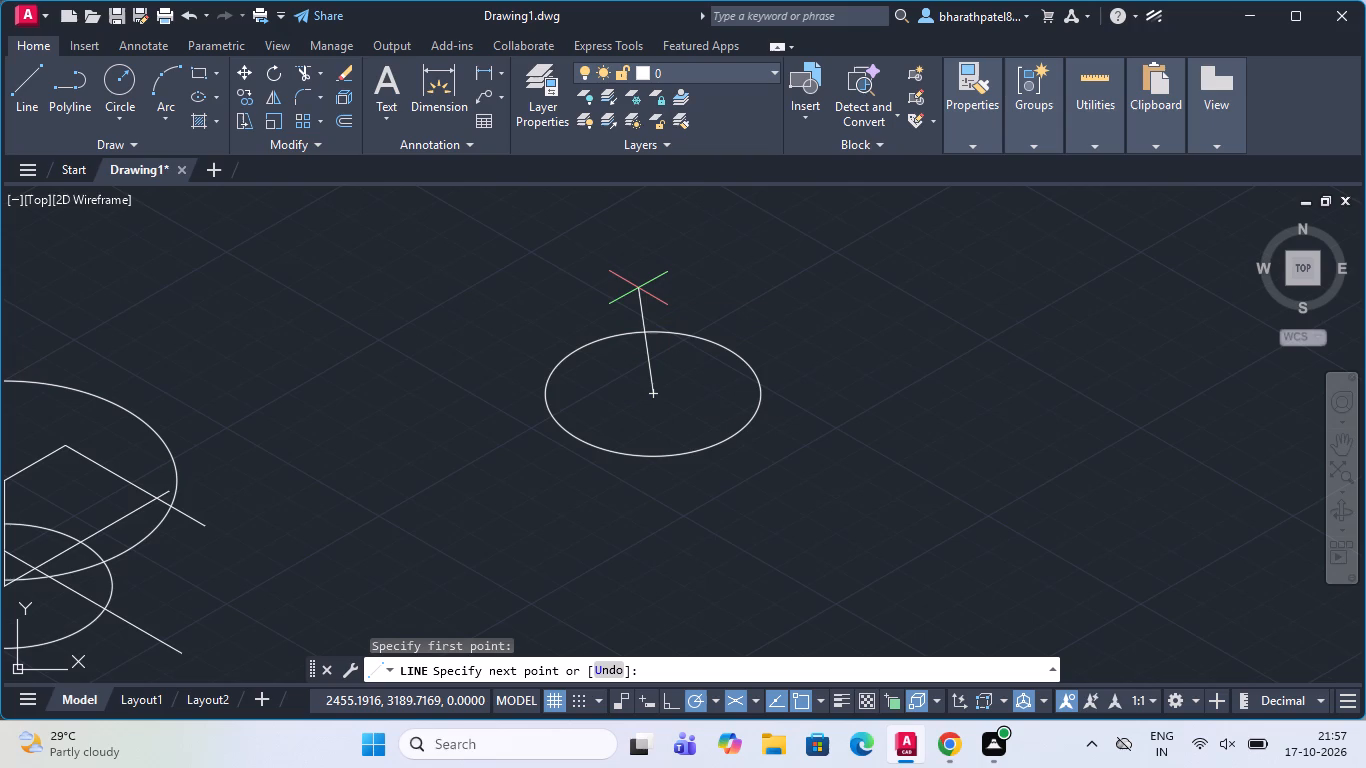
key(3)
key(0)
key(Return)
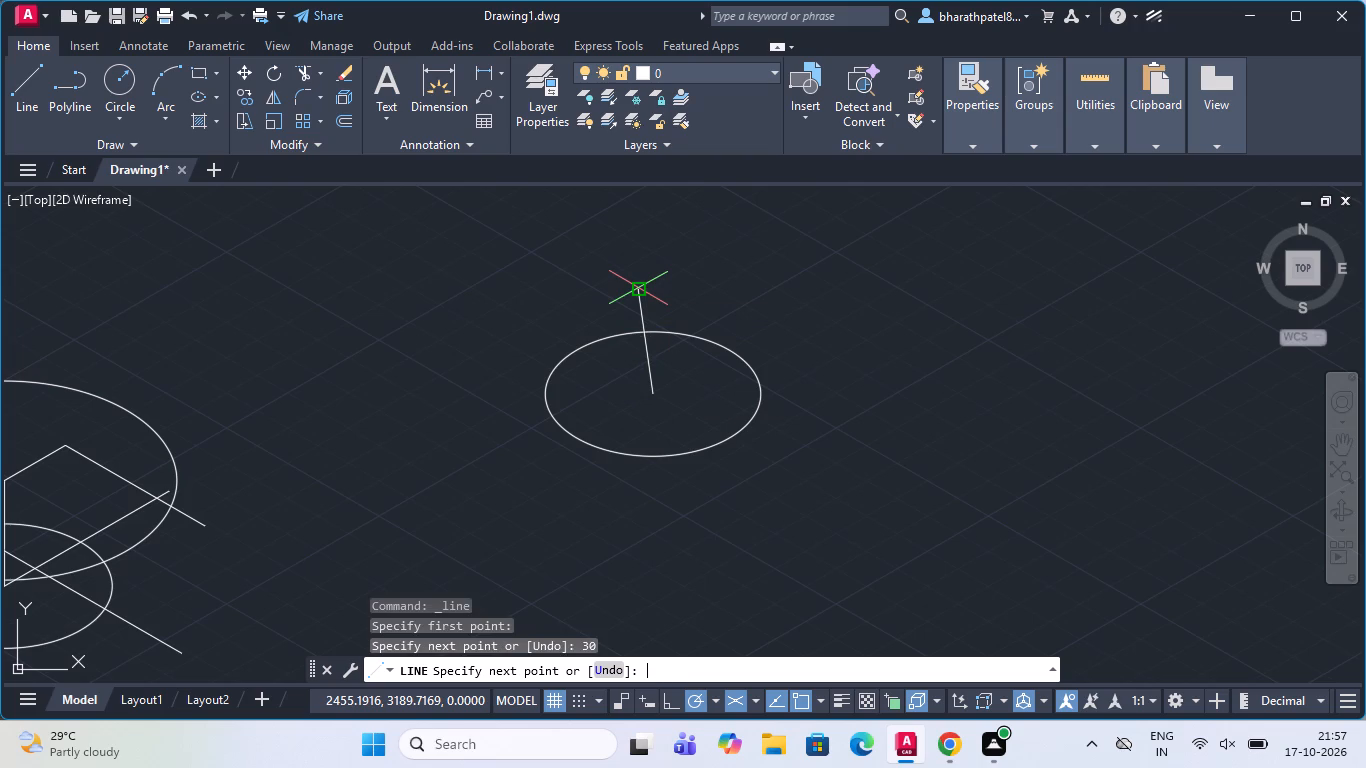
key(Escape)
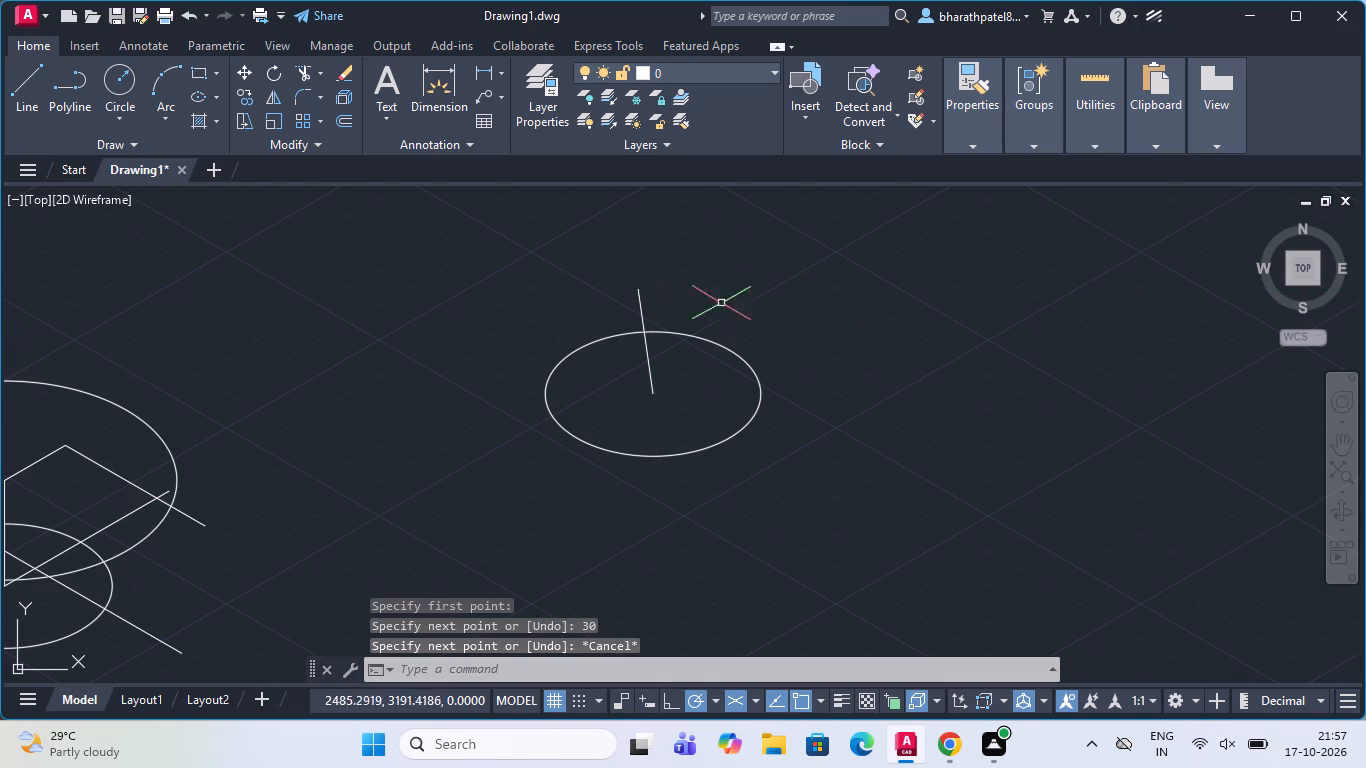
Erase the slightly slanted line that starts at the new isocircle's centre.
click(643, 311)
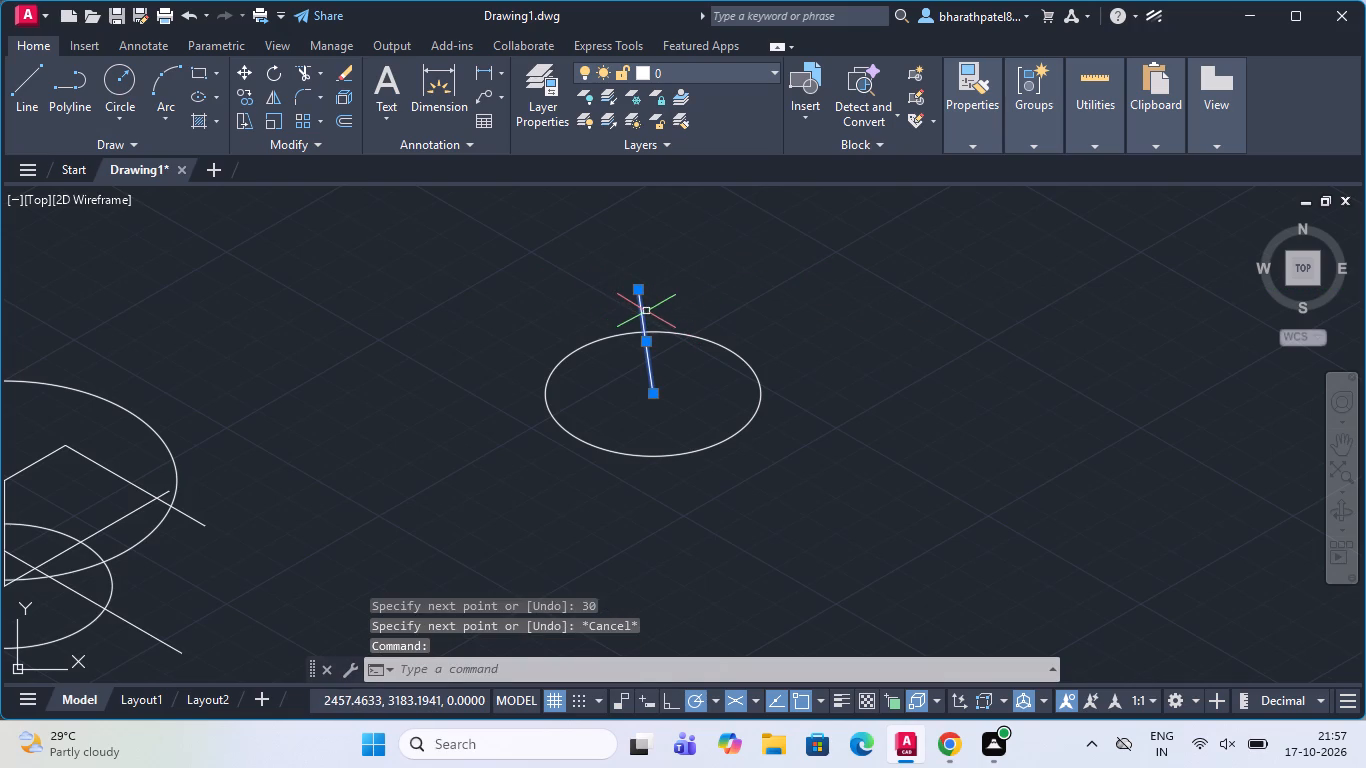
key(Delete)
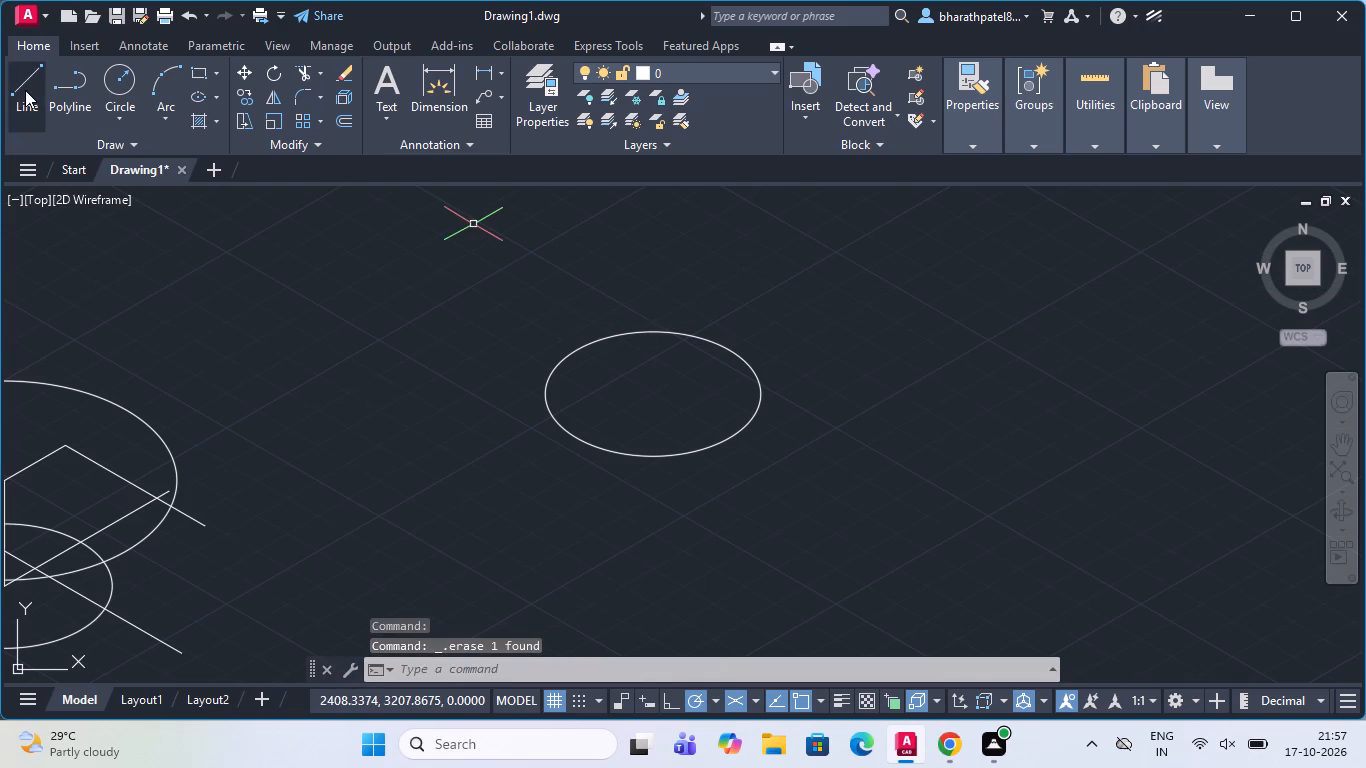
Draw a vertical line 30 units long at 90° from the centre of the new isocircle.
click(25, 90)
click(652, 397)
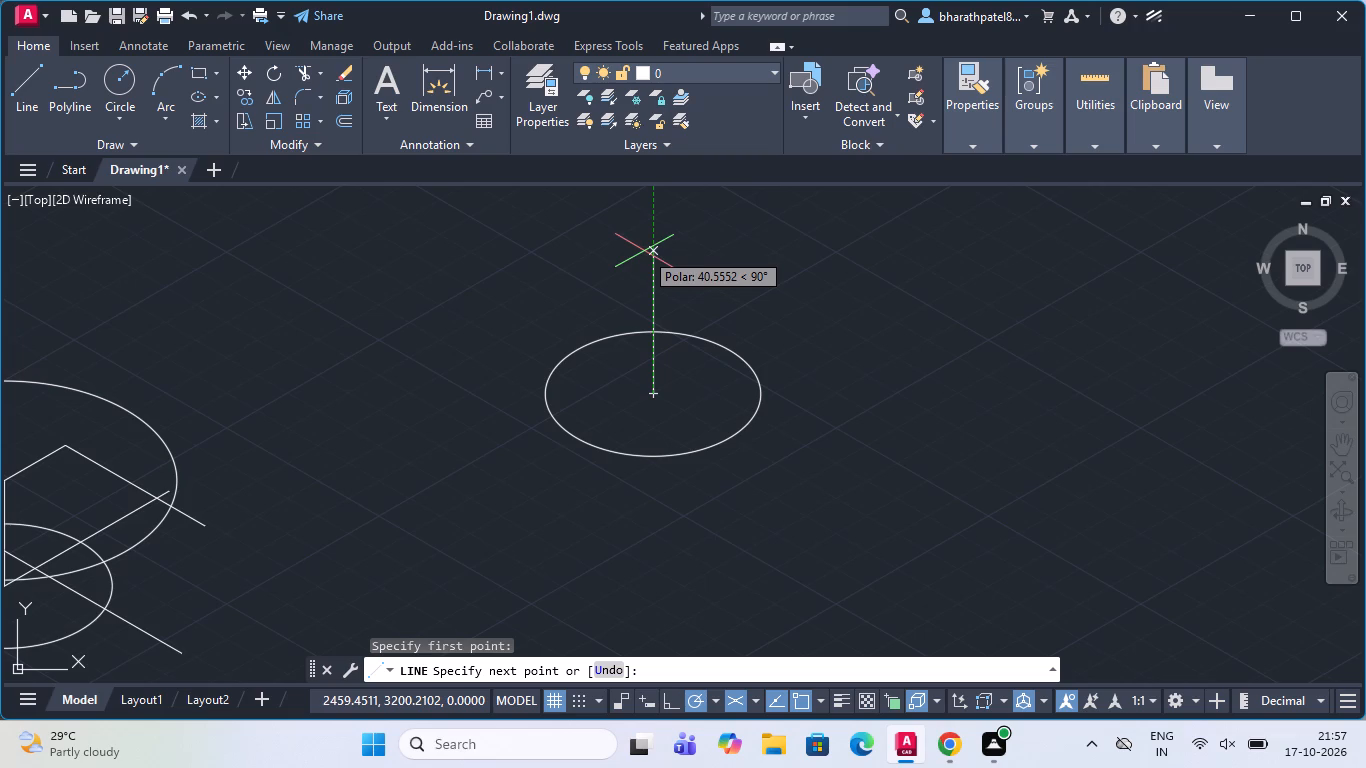
text(30)
key(Return)
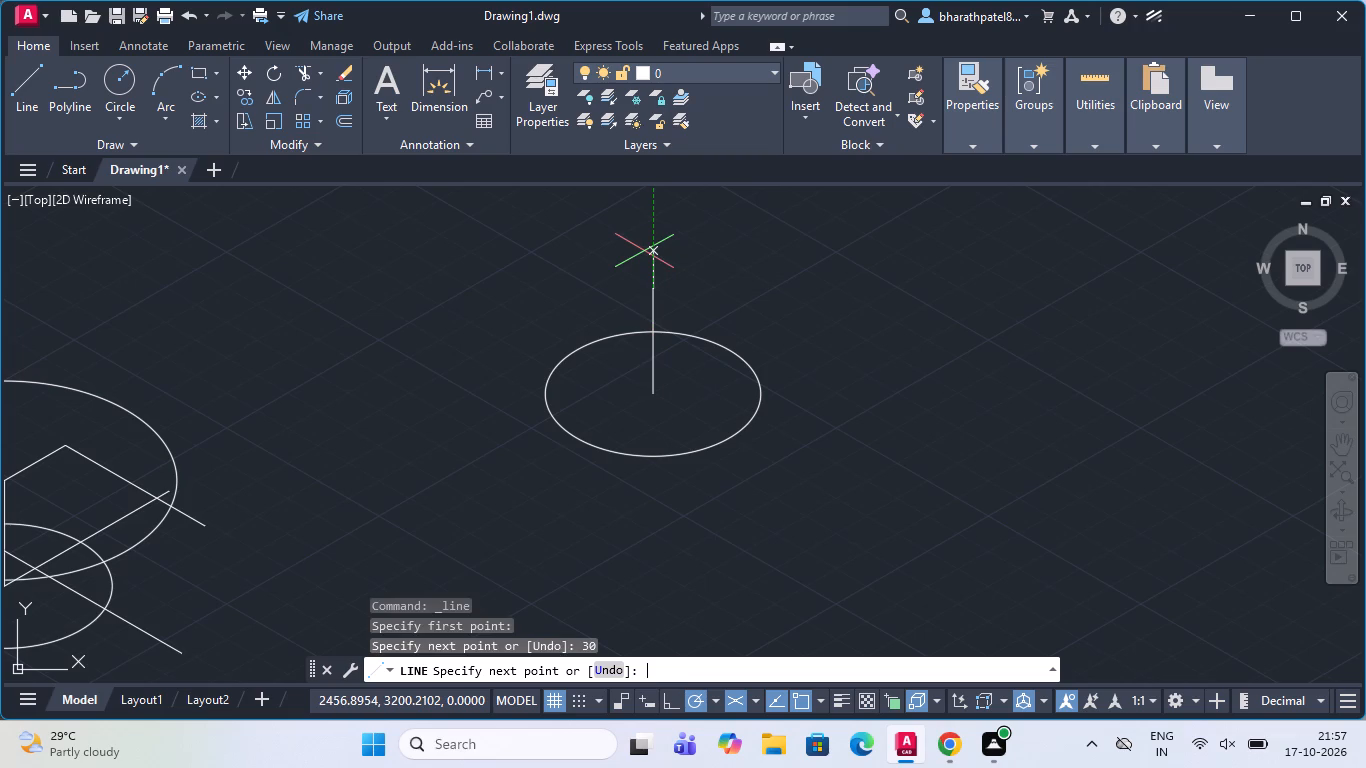
key(Escape)
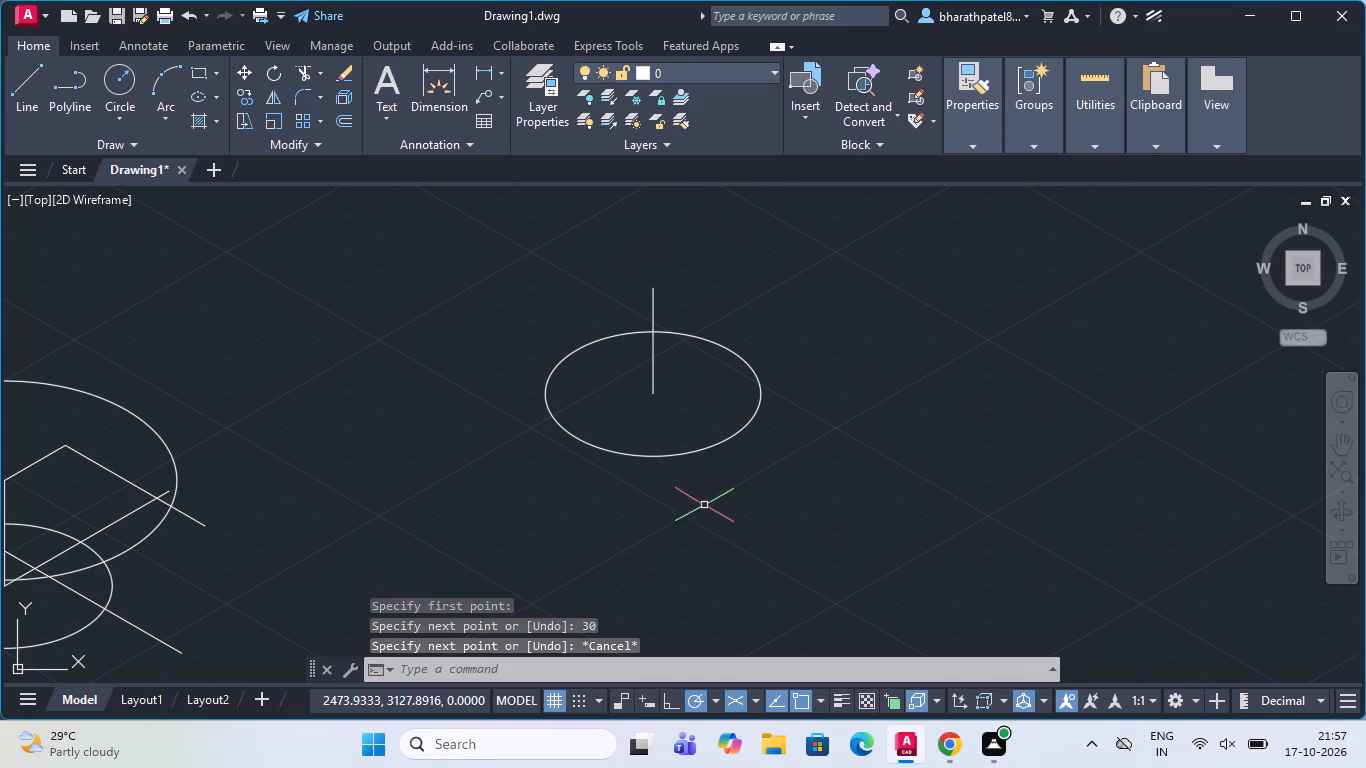
Copy the 50-diameter isocircle from its centre to the upper end of the vertical line.
click(630, 455)
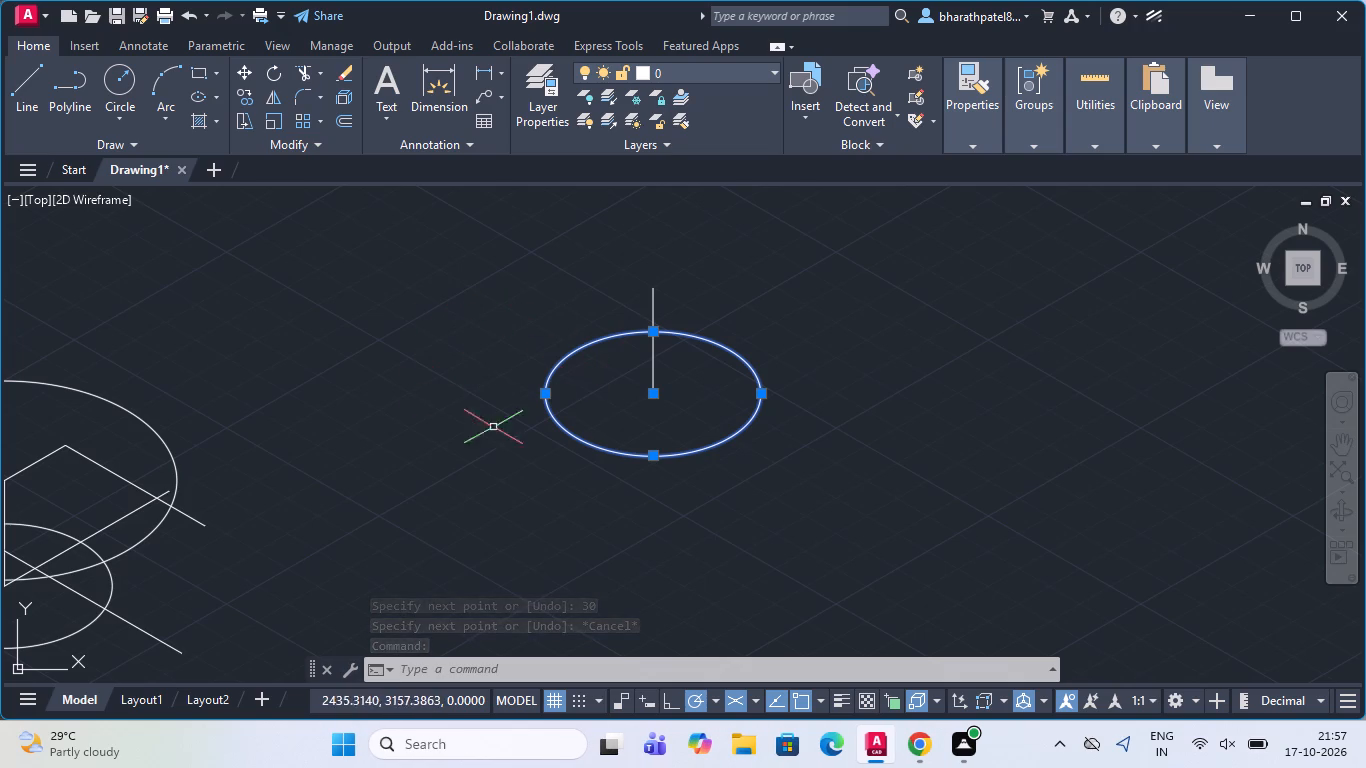
scroll(569, 459, down, 1)
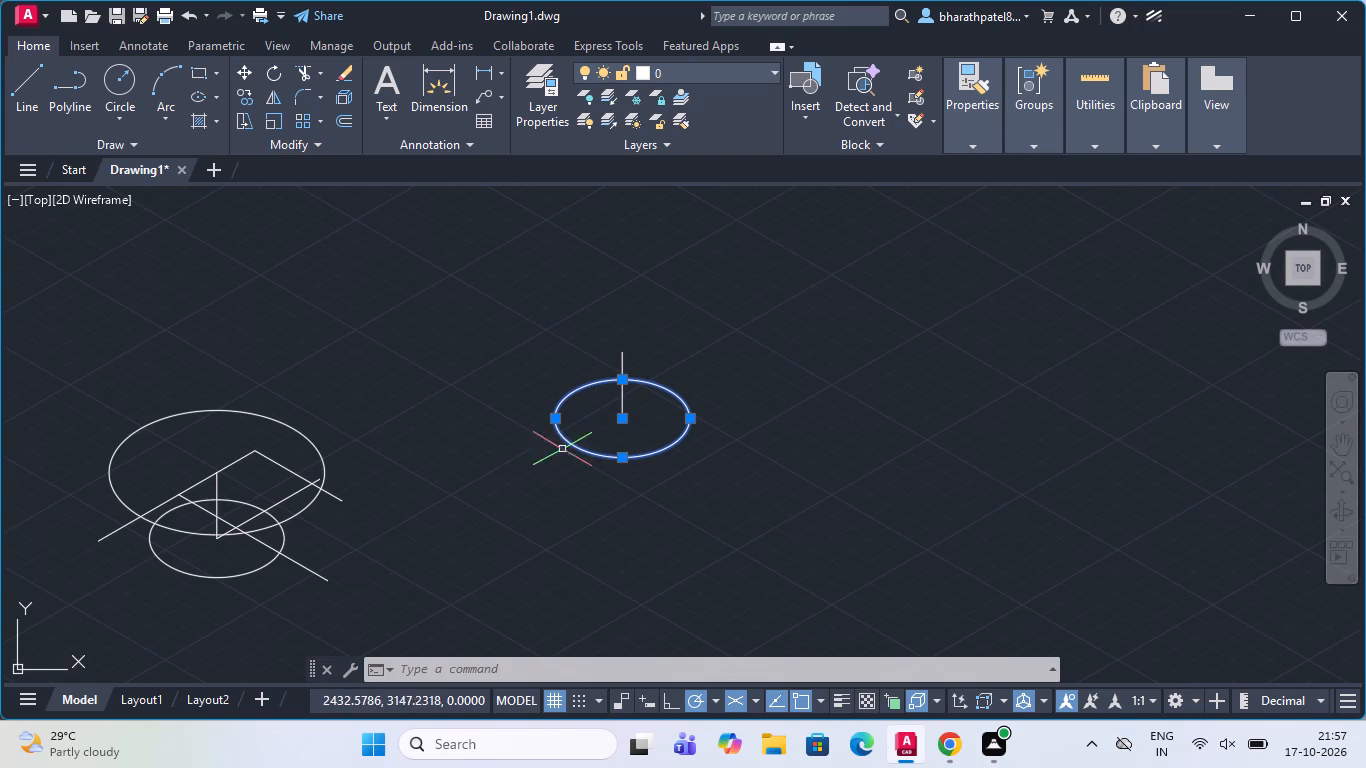
click(238, 90)
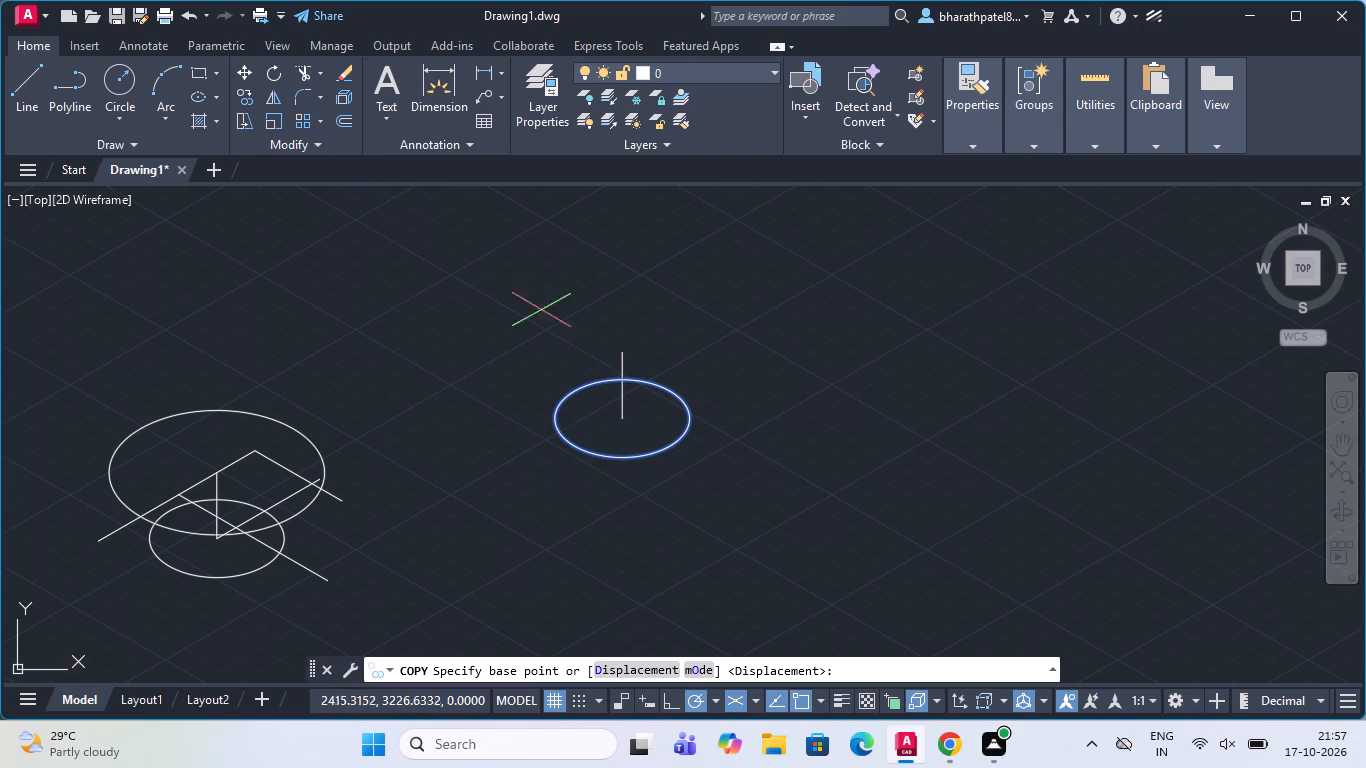
click(622, 418)
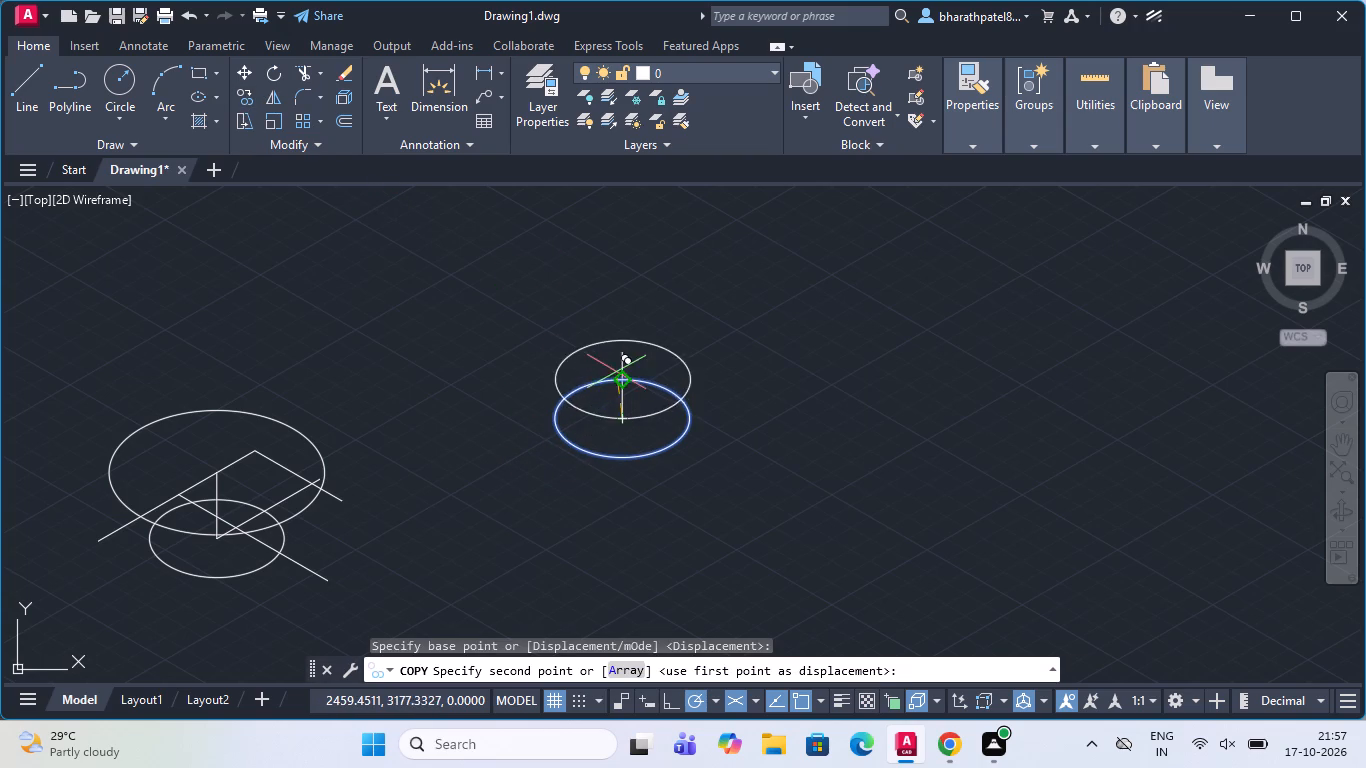
scroll(614, 361, up, 4)
click(626, 308)
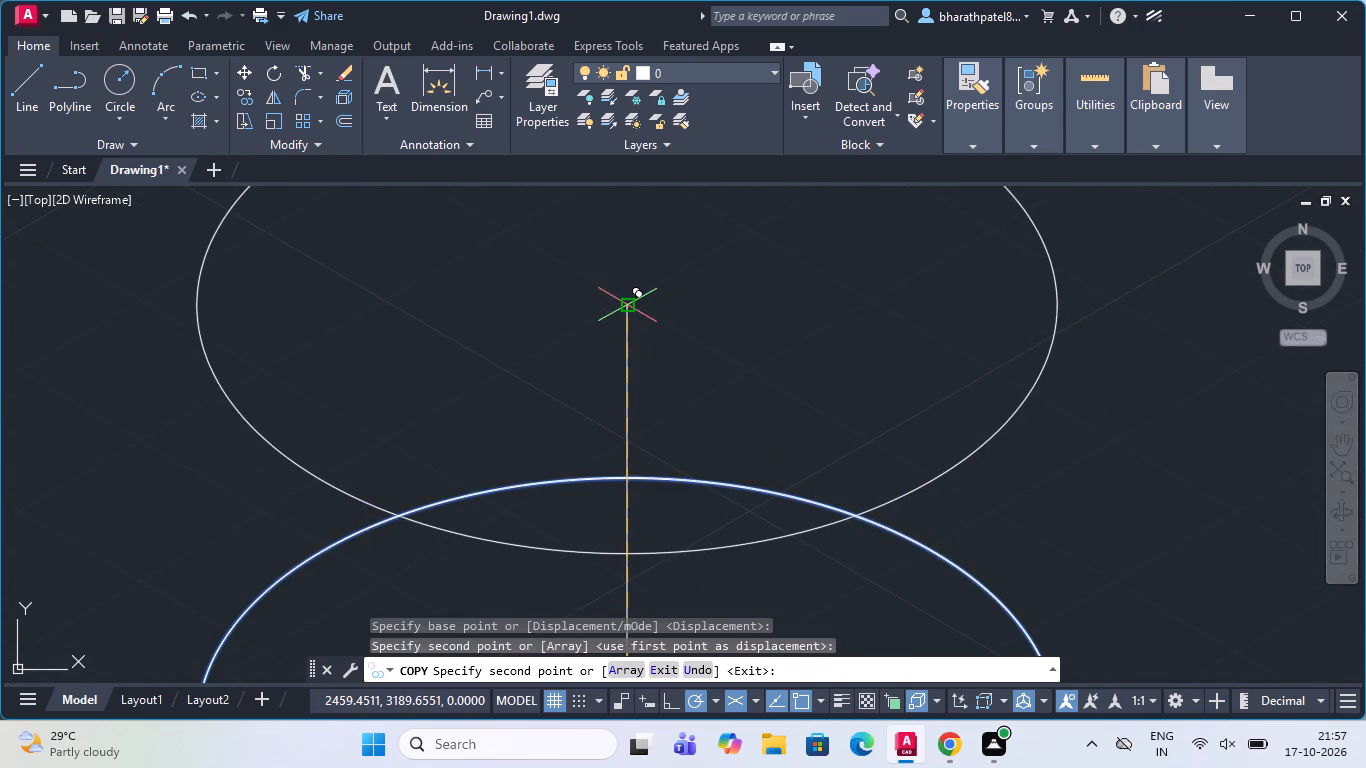
scroll(622, 307, down, 3)
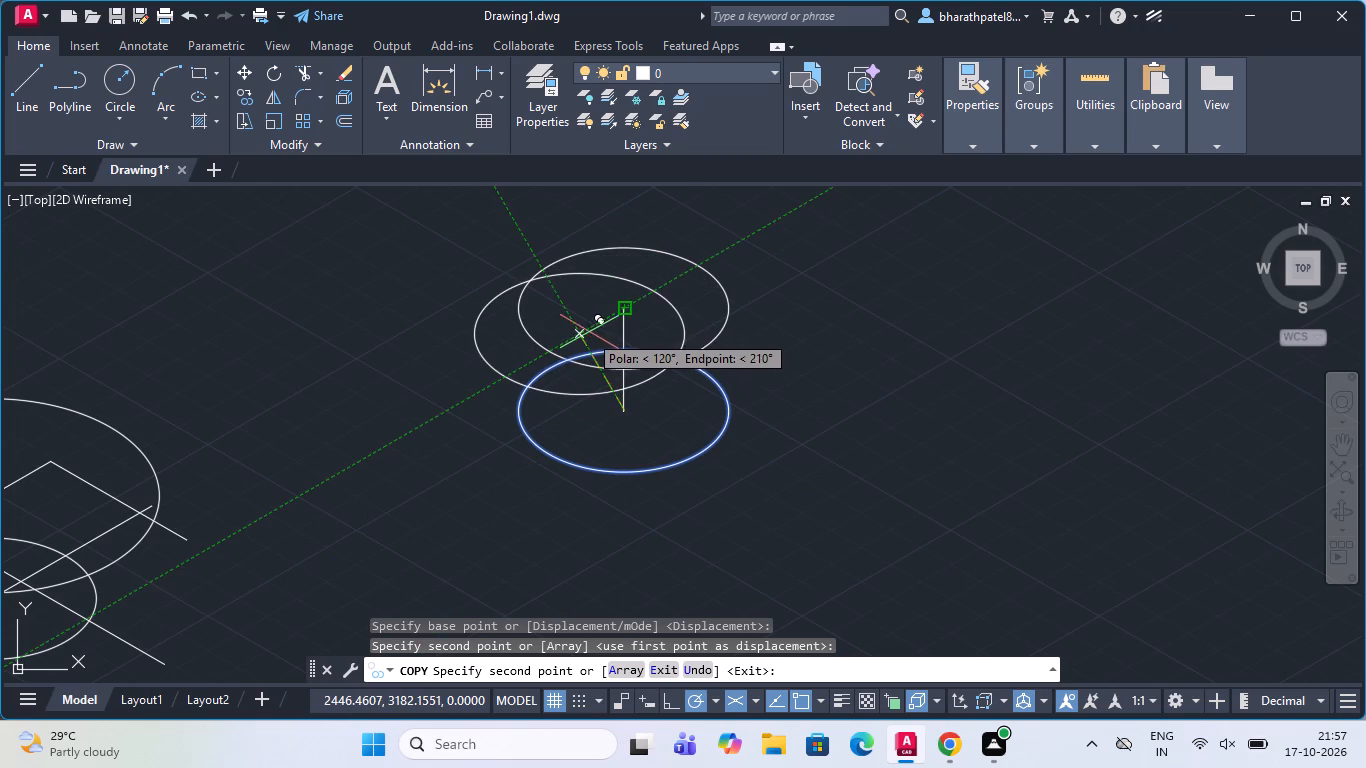
key(Escape)
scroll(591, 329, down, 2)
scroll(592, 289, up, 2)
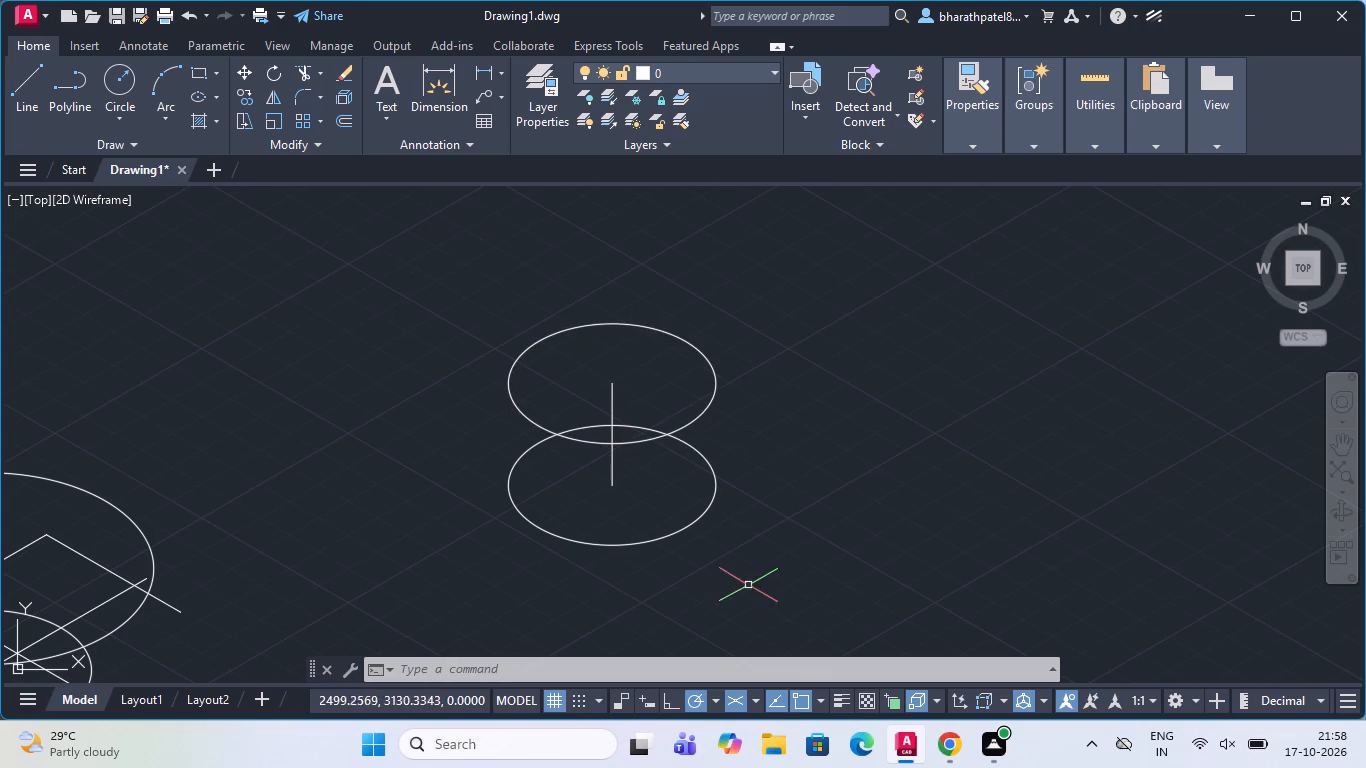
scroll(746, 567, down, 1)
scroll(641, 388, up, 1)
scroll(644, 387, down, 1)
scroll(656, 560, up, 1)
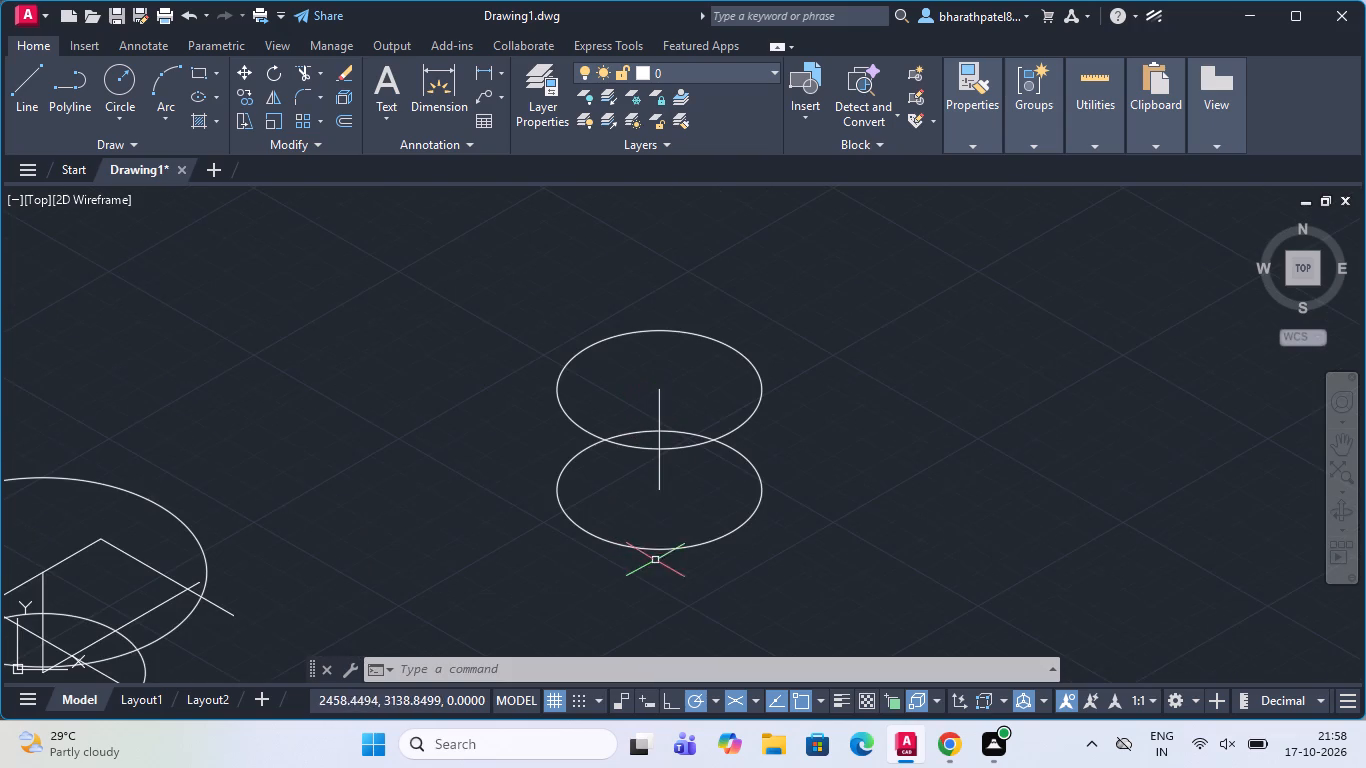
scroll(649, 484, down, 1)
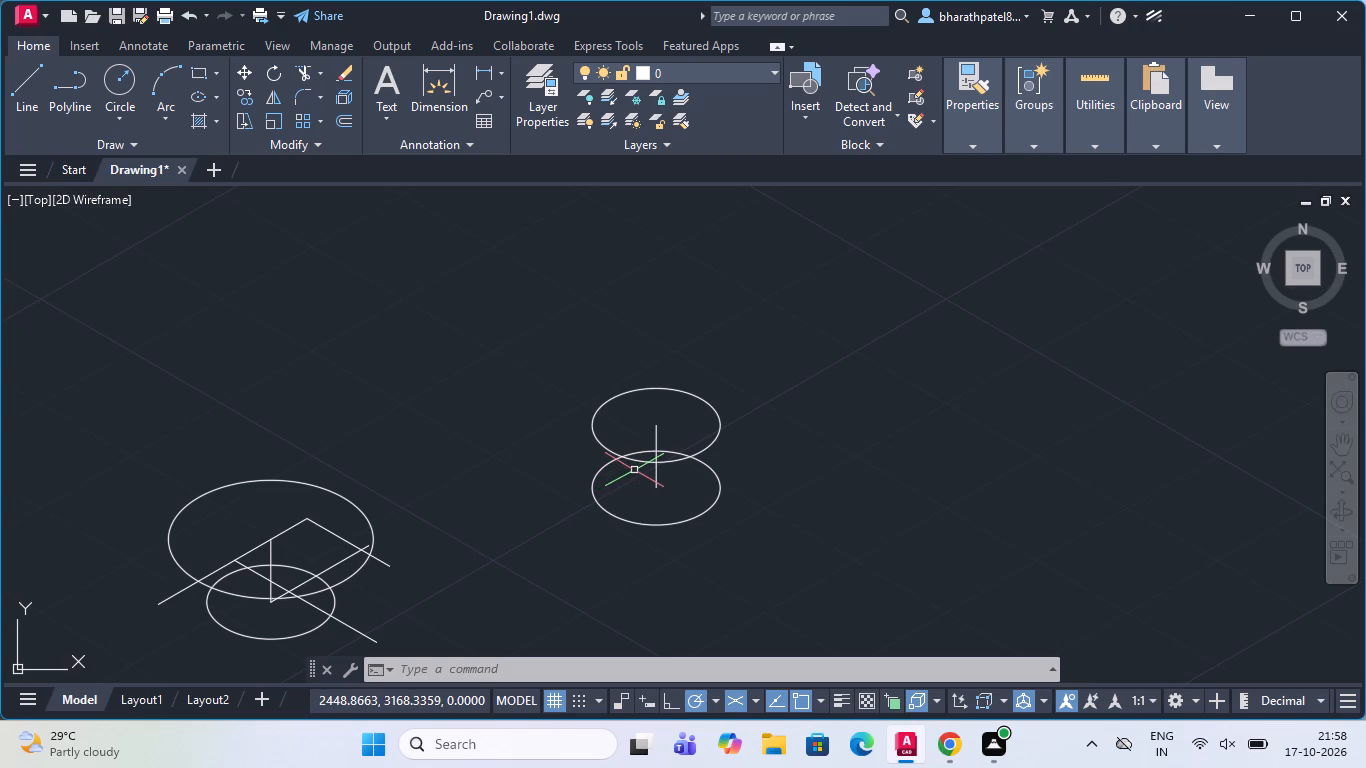
Draw an 80-diameter isocircle centred on the upper end of the 30-unit vertical line.
key(Escape)
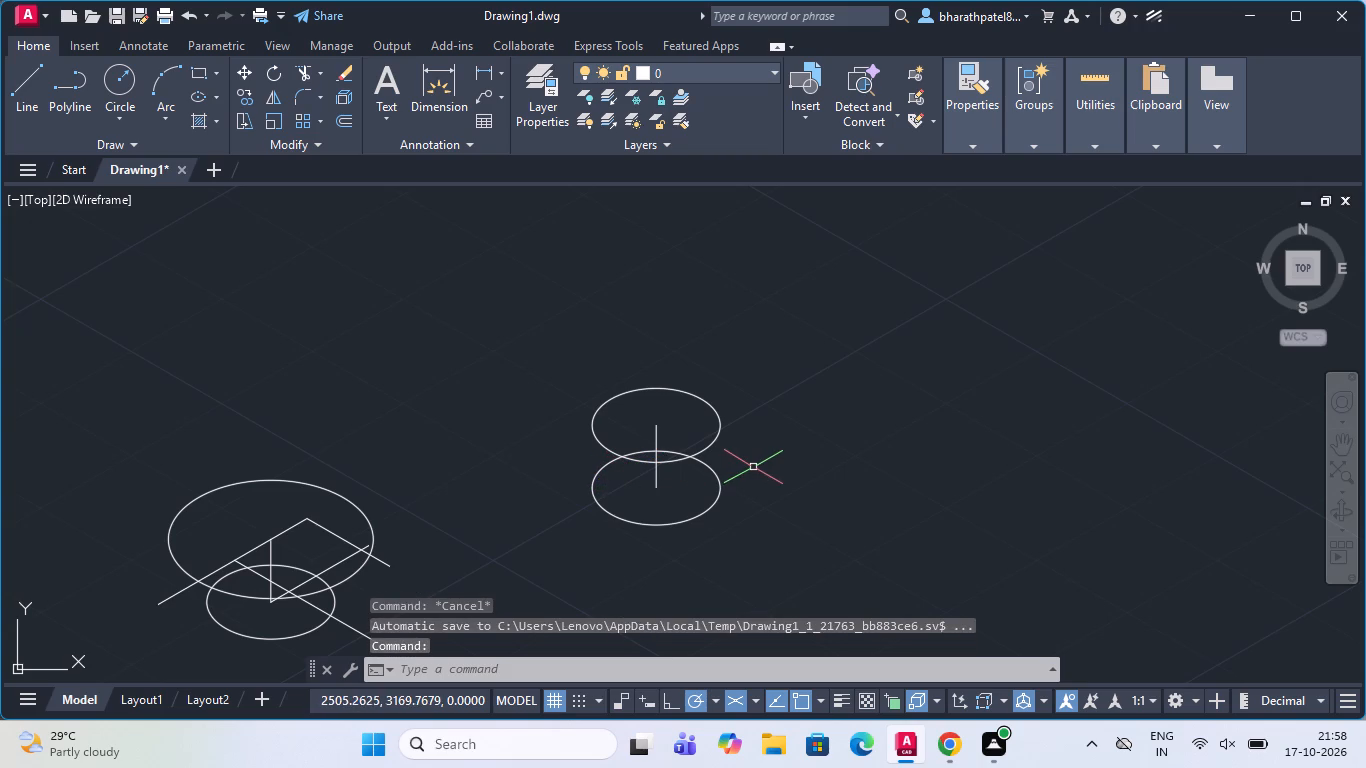
key(e)
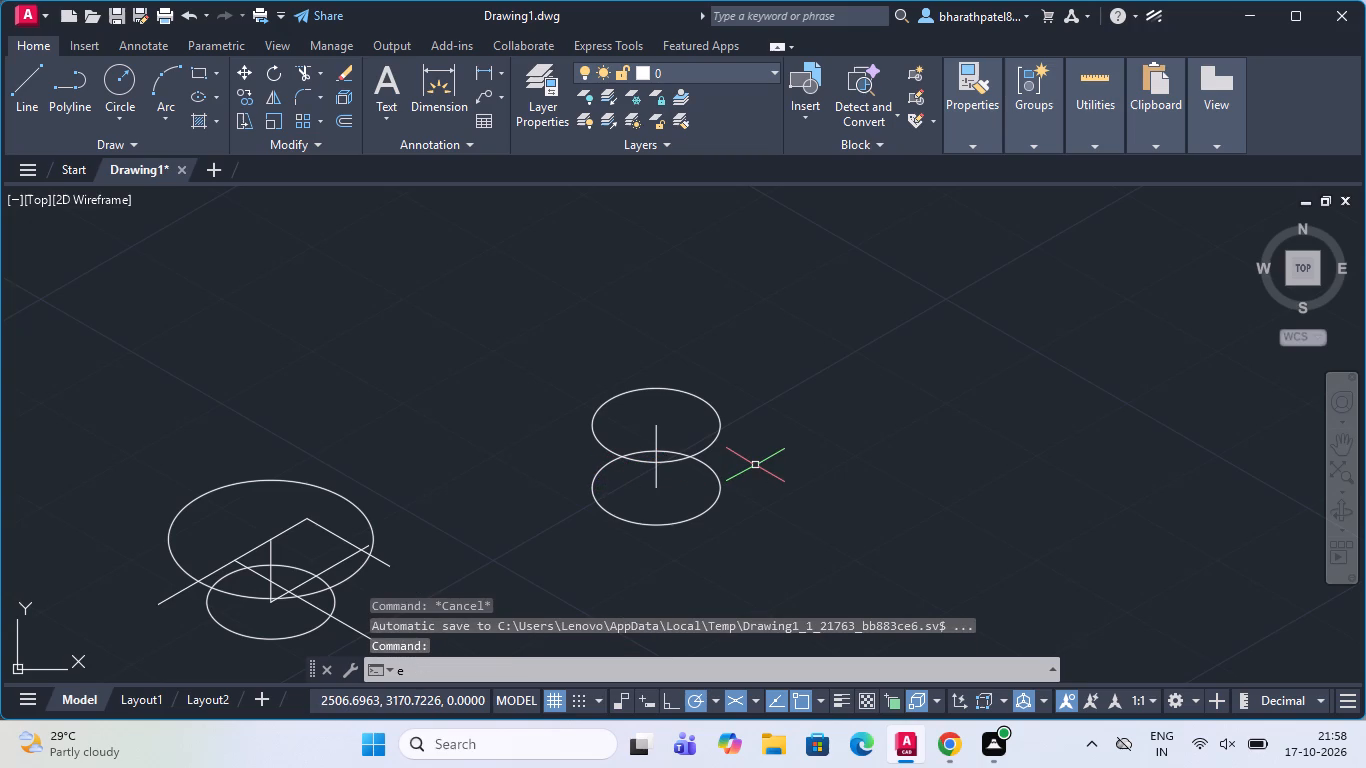
text(ll)
key(Return)
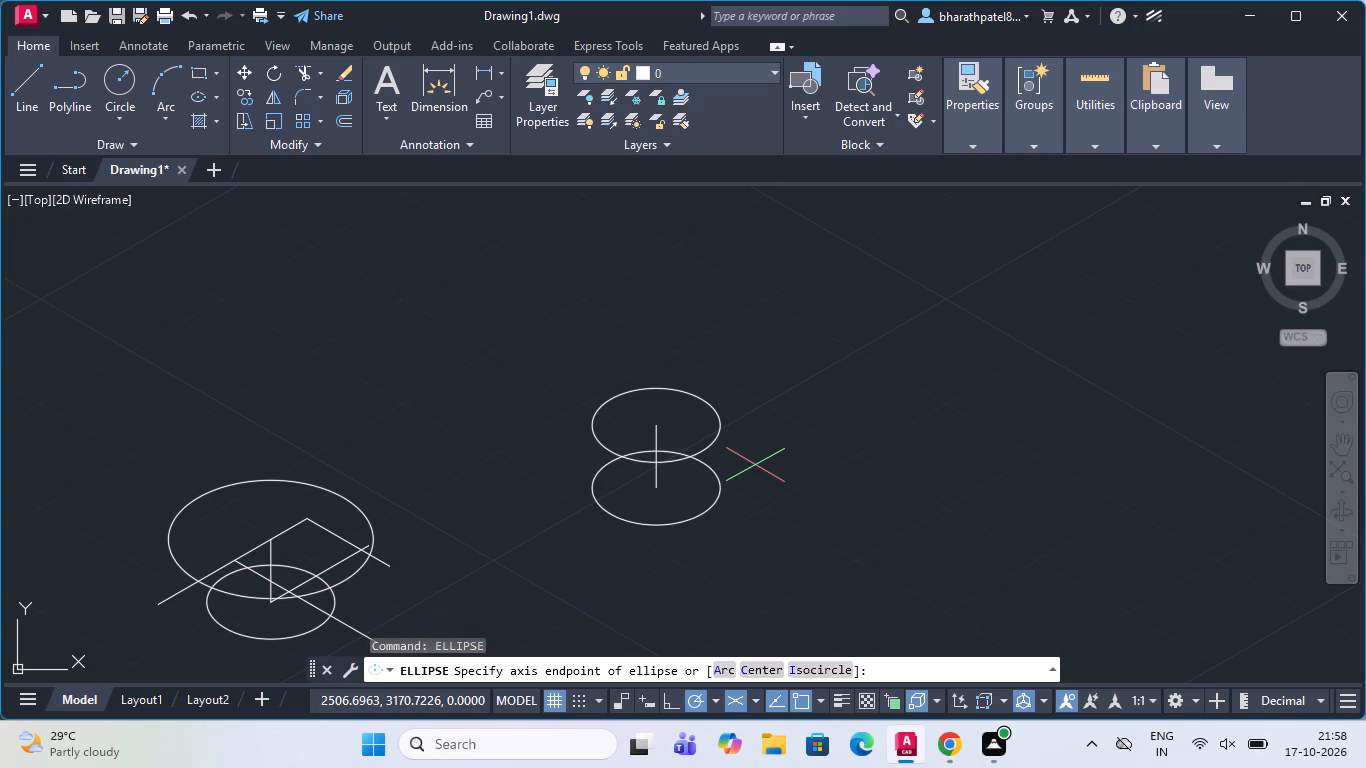
click(790, 670)
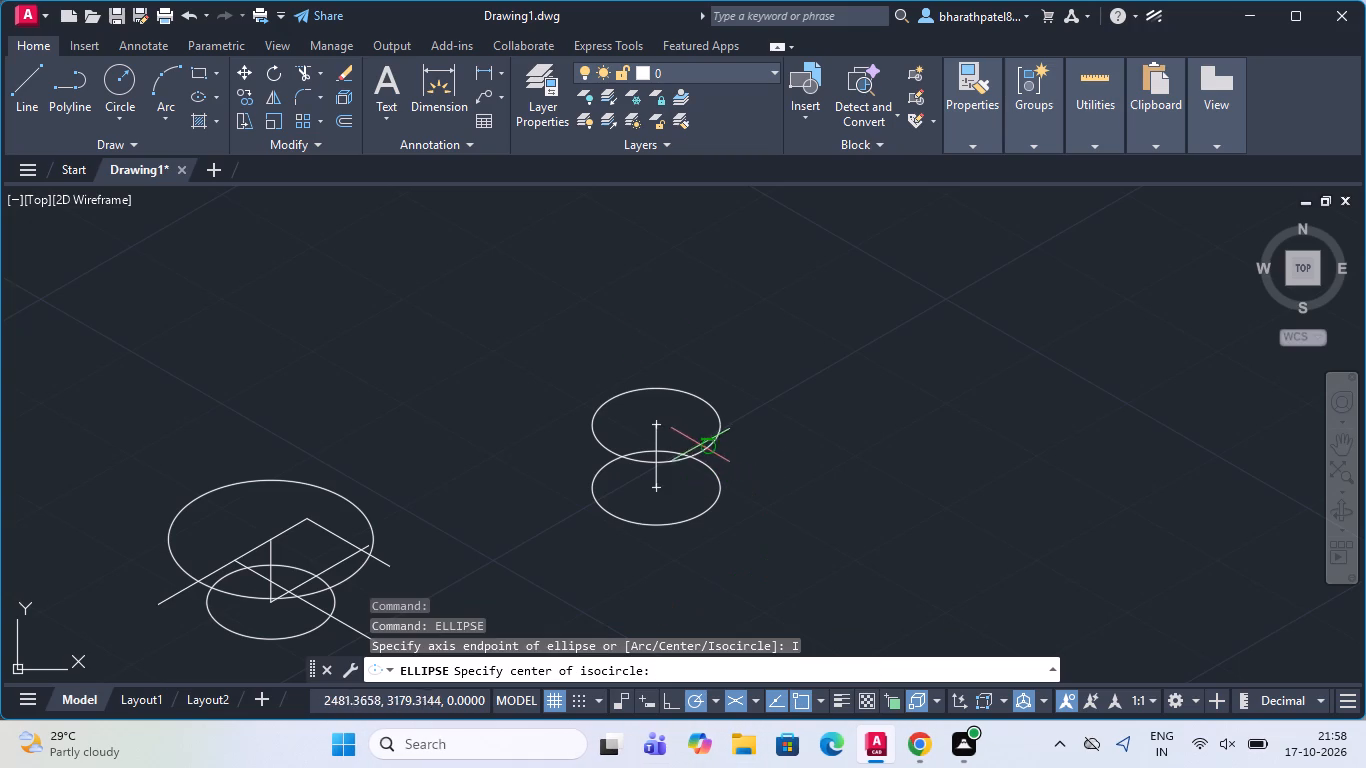
click(659, 424)
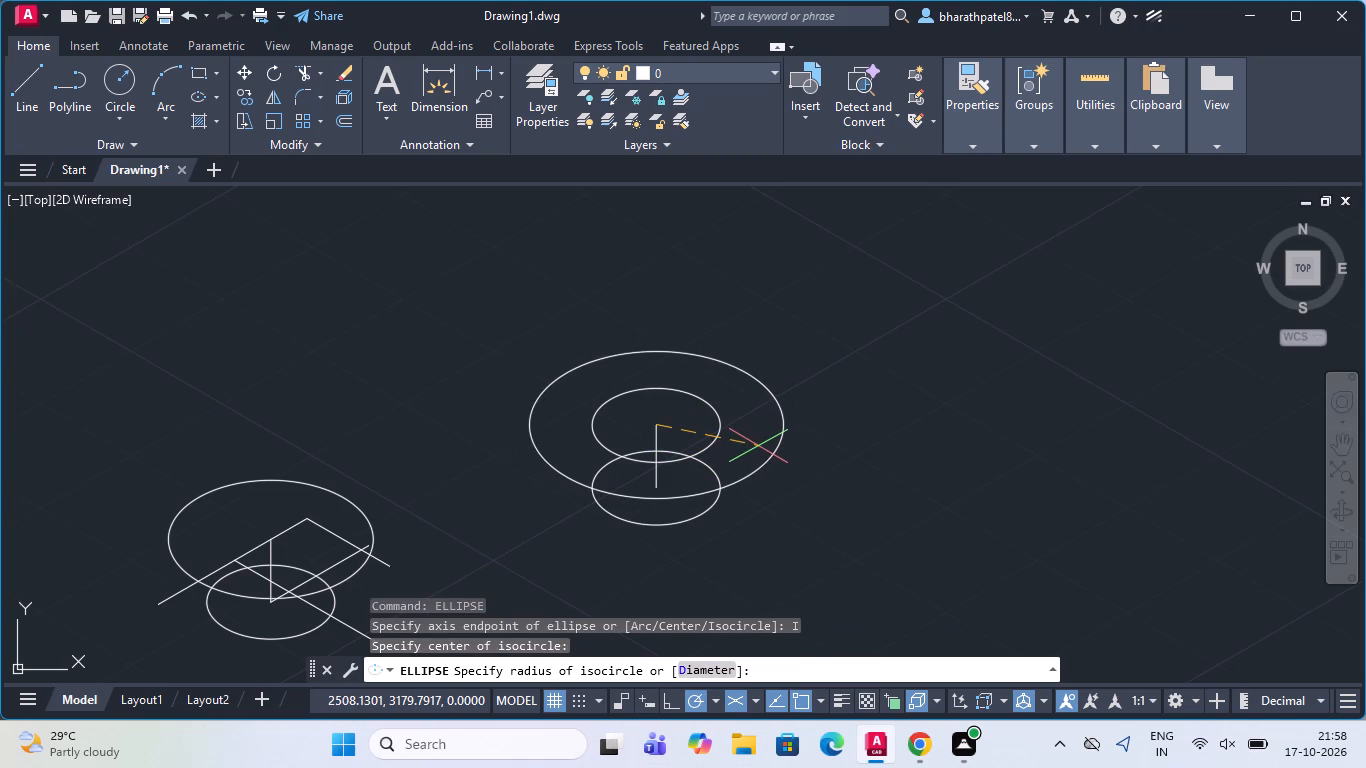
click(703, 670)
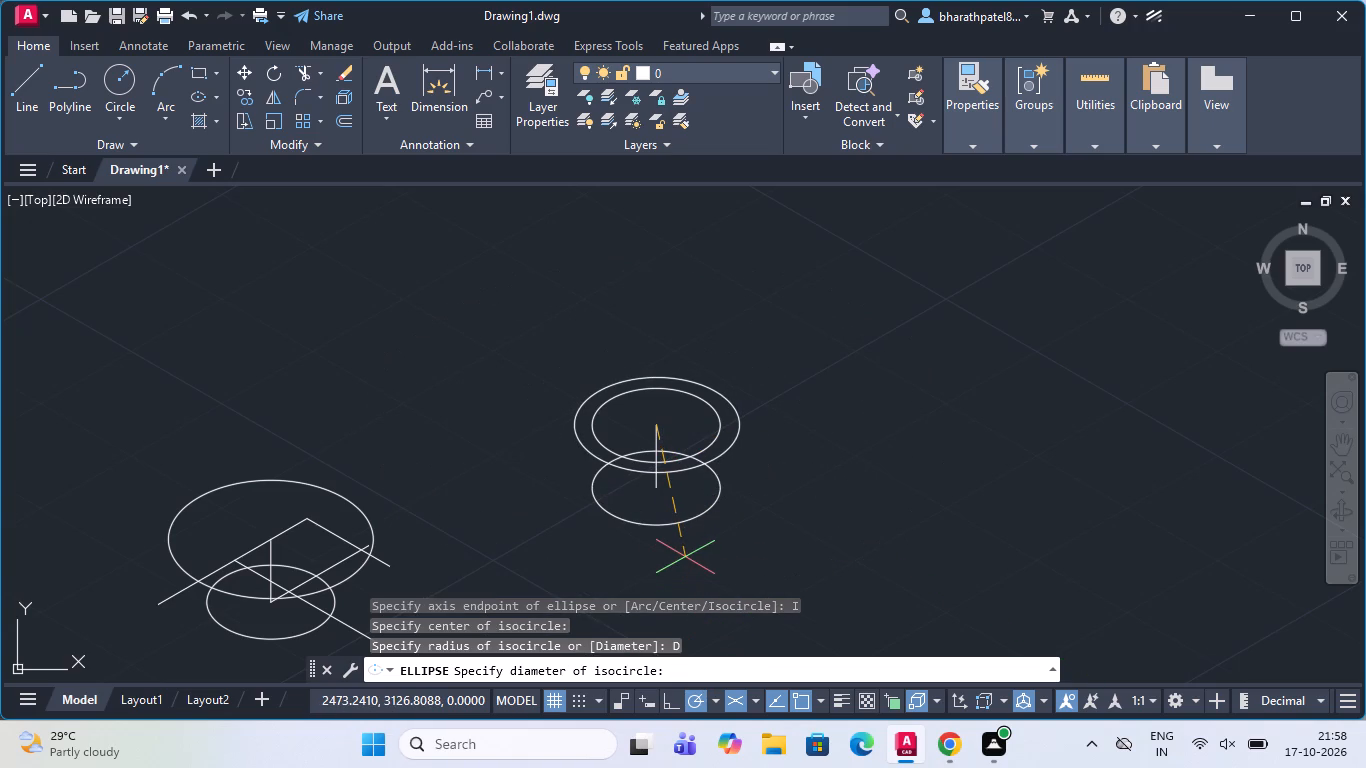
text(80)
key(Return)
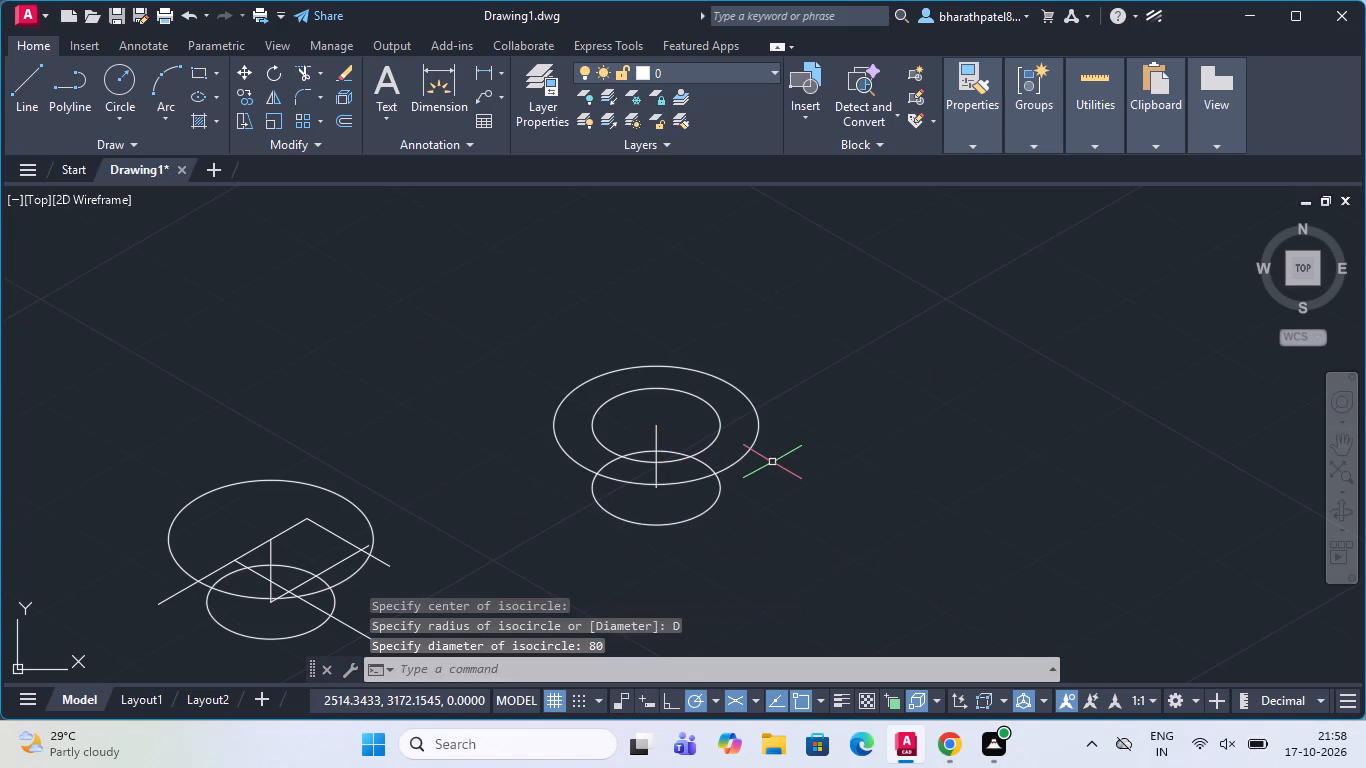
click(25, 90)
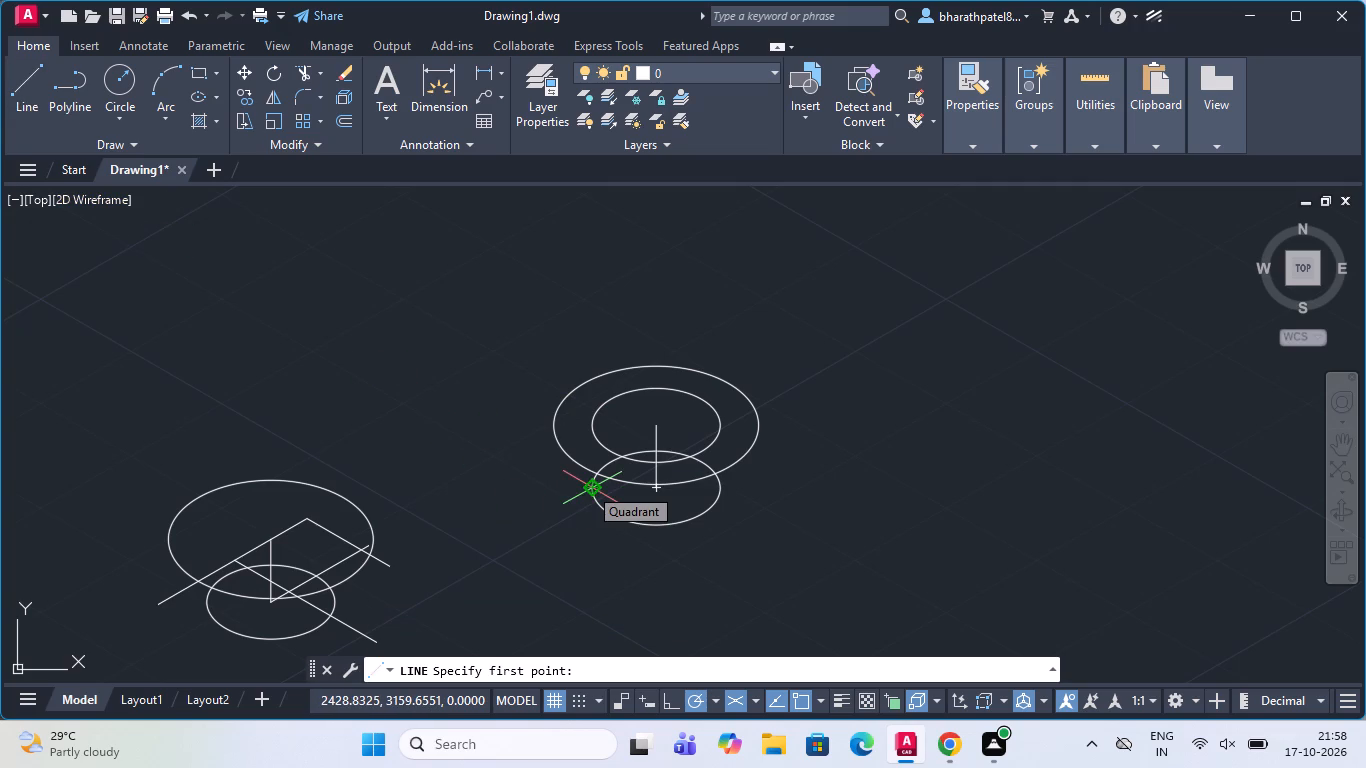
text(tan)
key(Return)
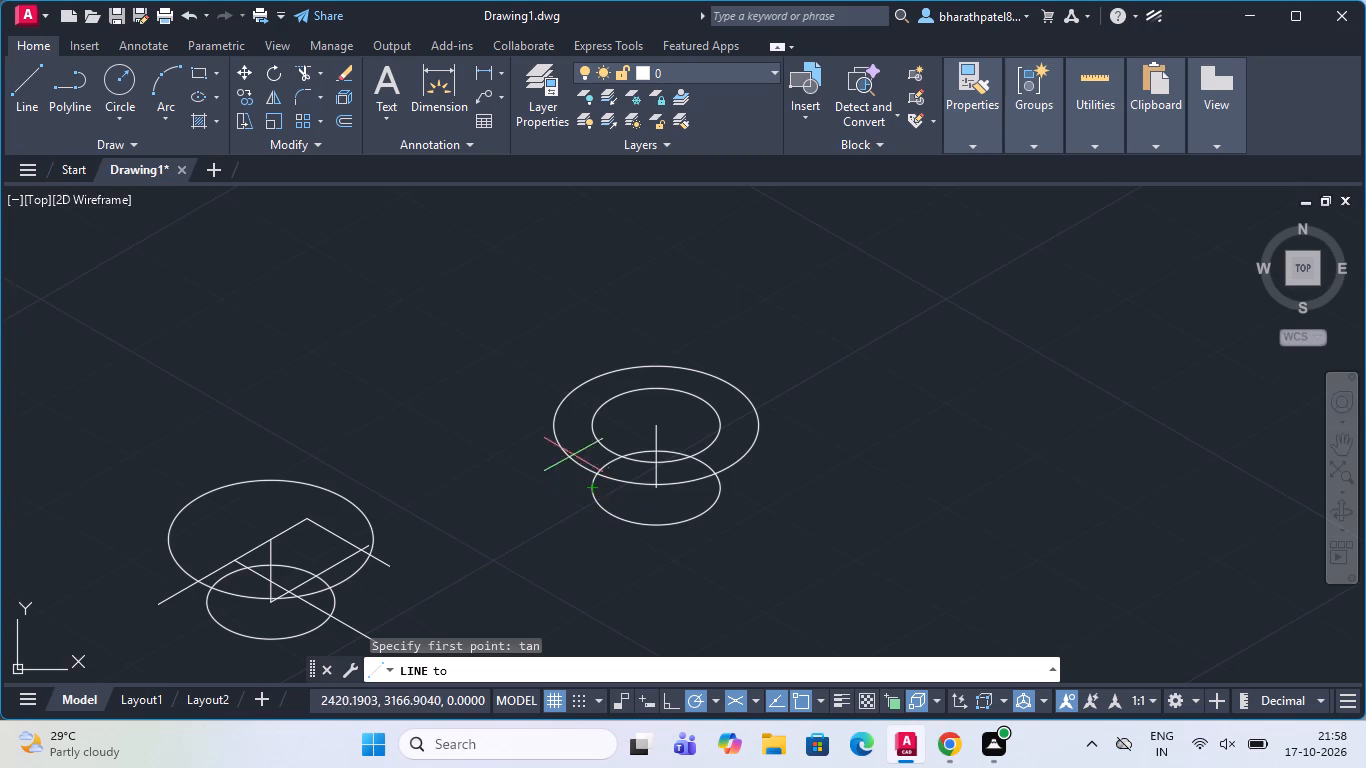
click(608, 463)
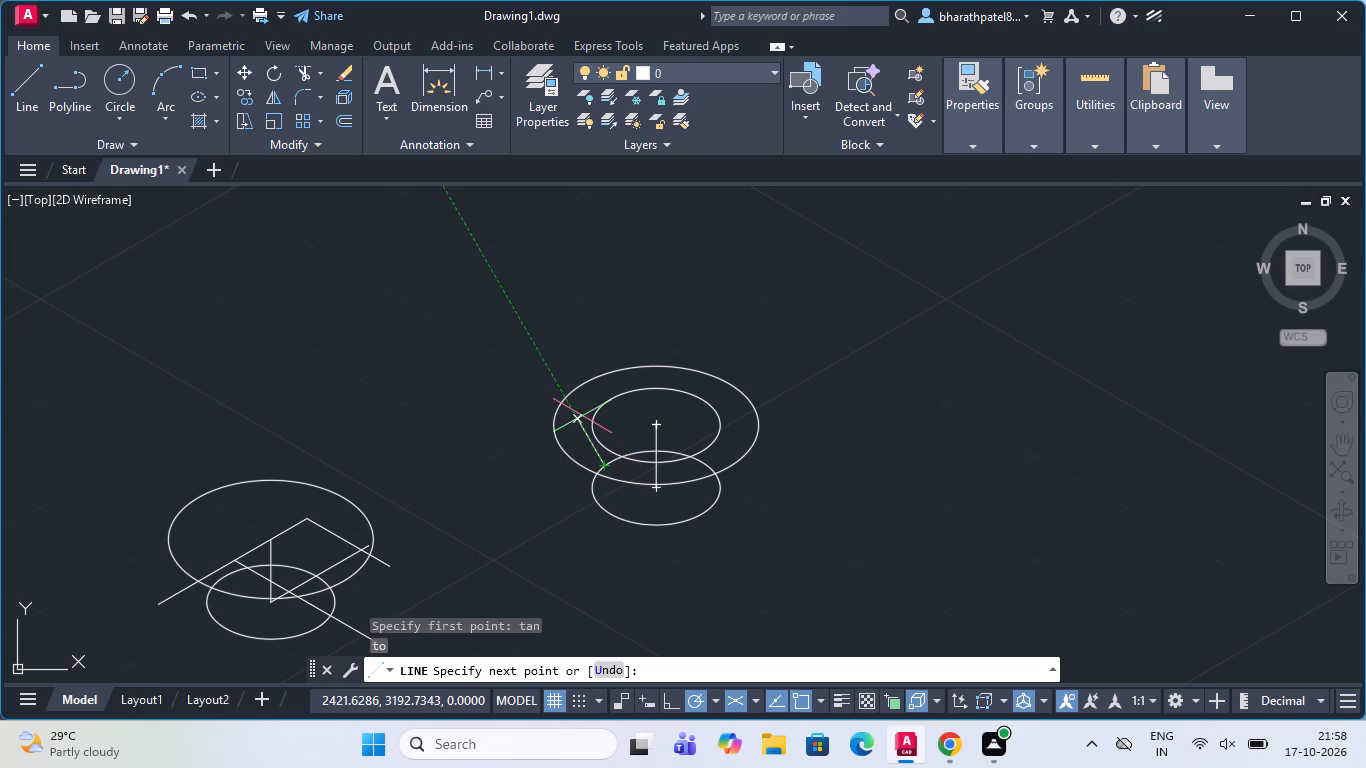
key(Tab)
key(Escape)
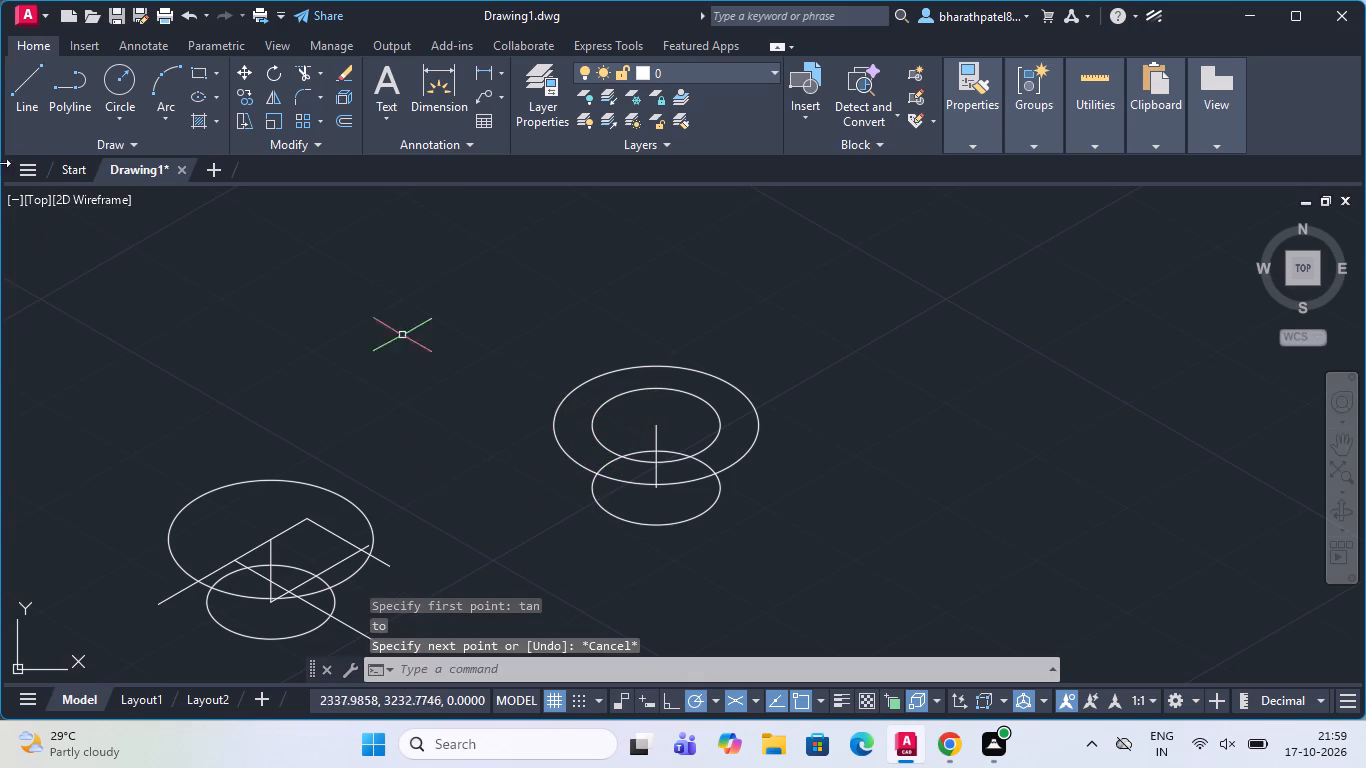
Draw a vertical line joining the left quadrants of the lower and upper 50-diameter isocircles.
click(31, 84)
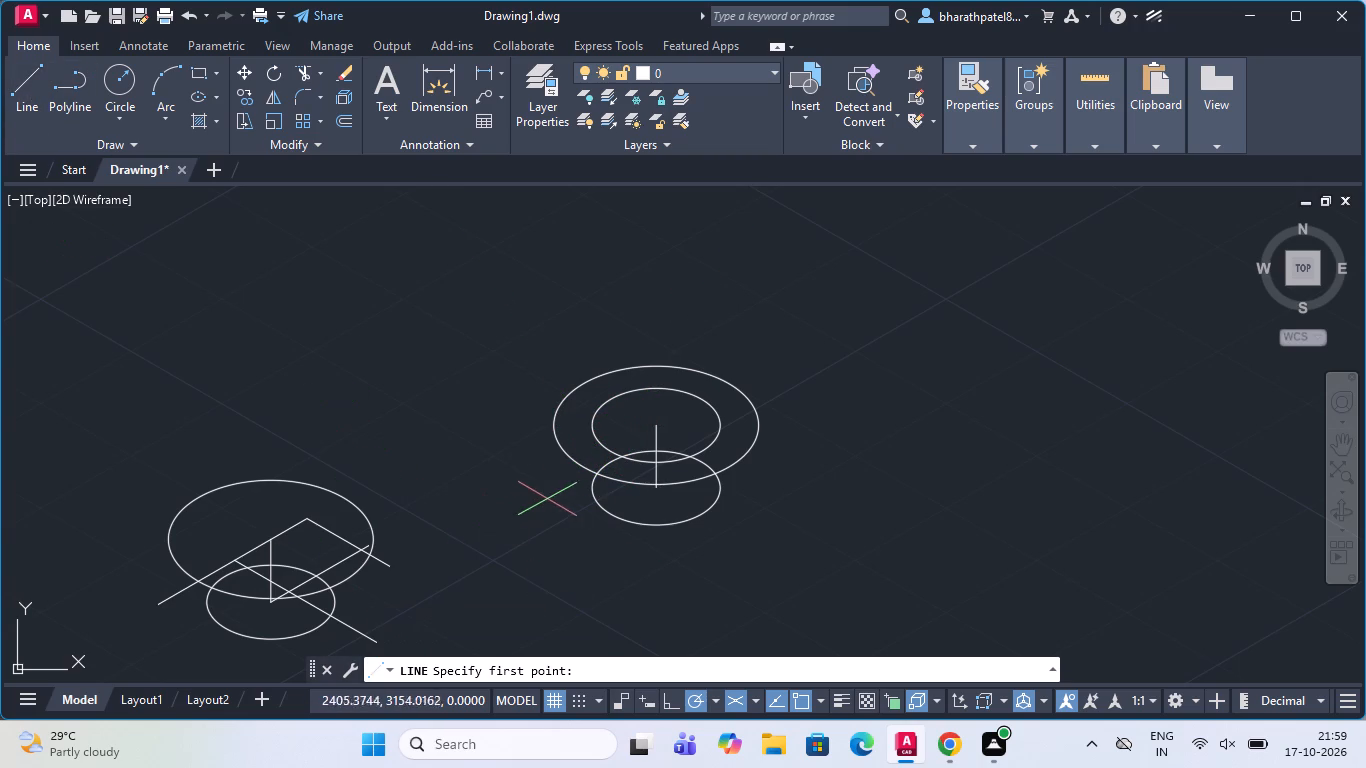
click(592, 483)
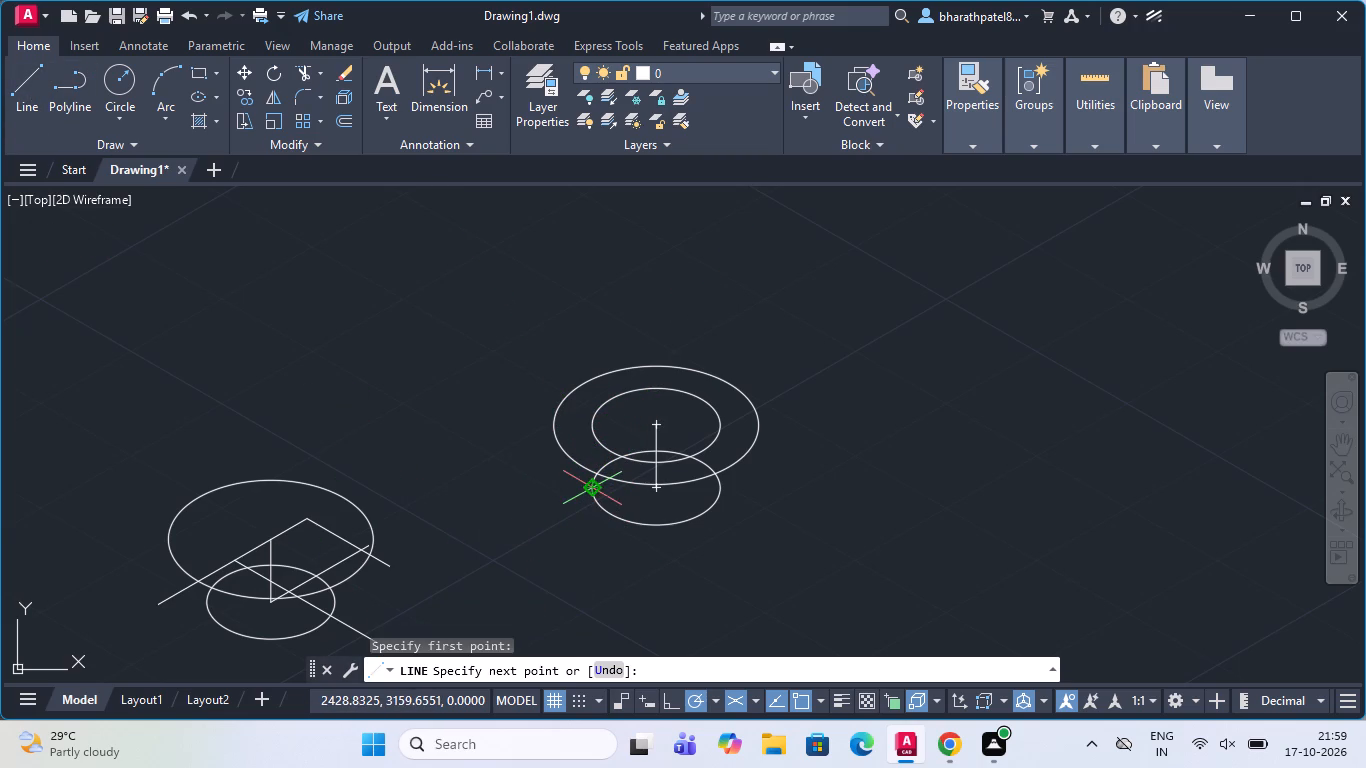
scroll(586, 426, up, 3)
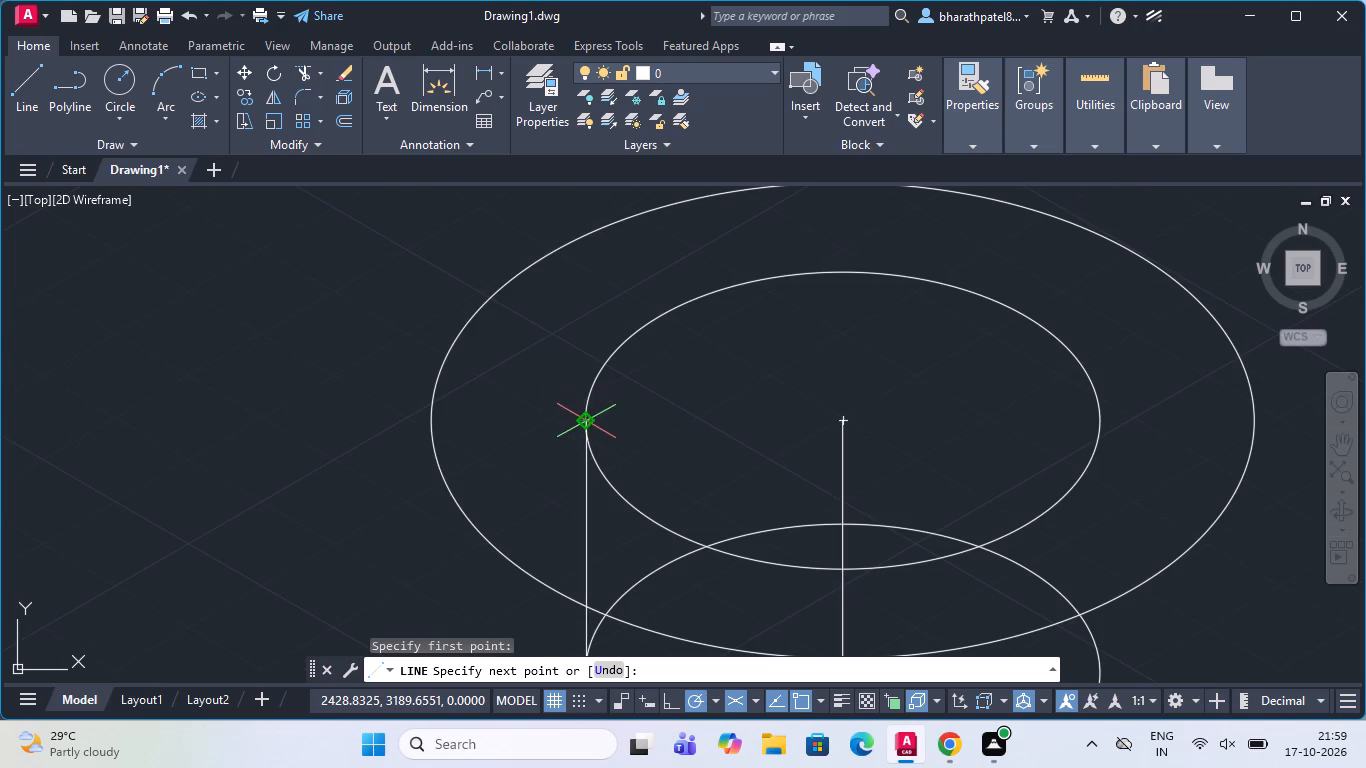
click(586, 426)
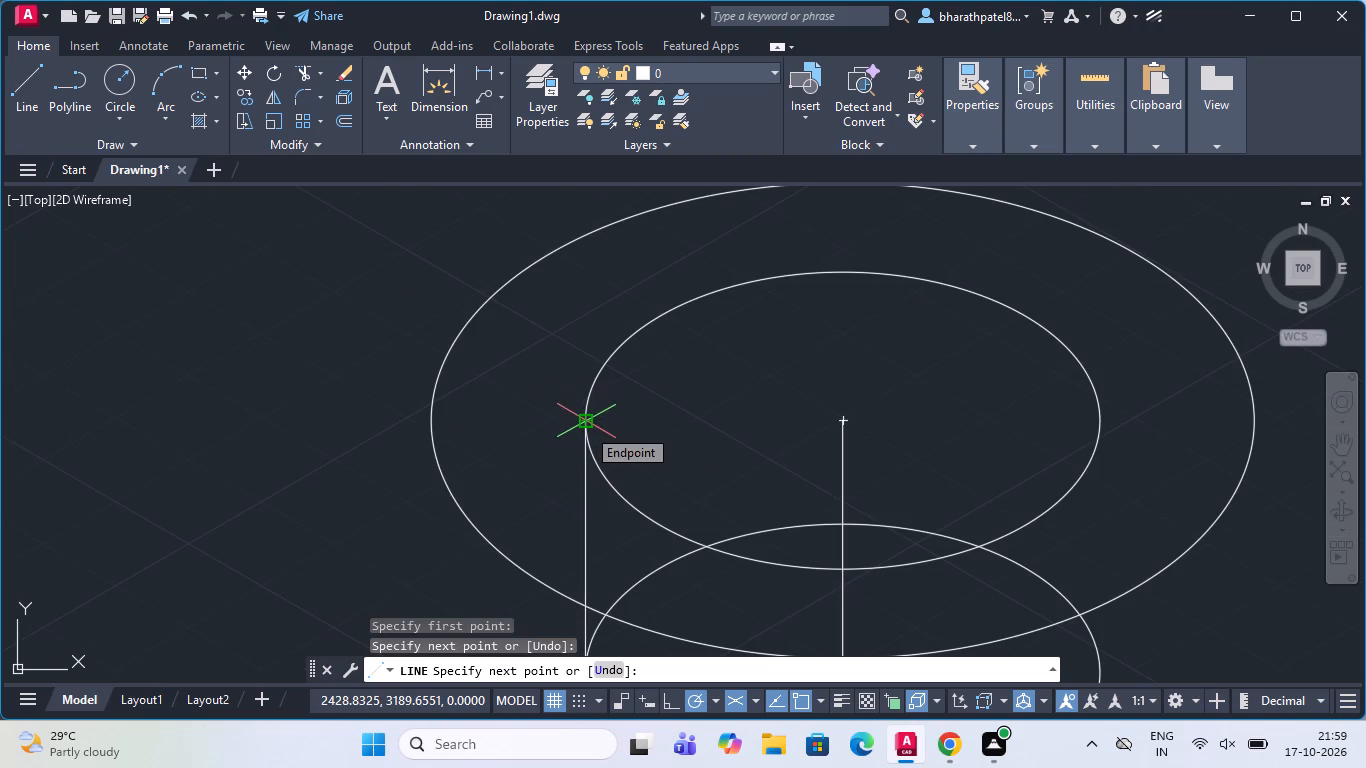
key(Escape)
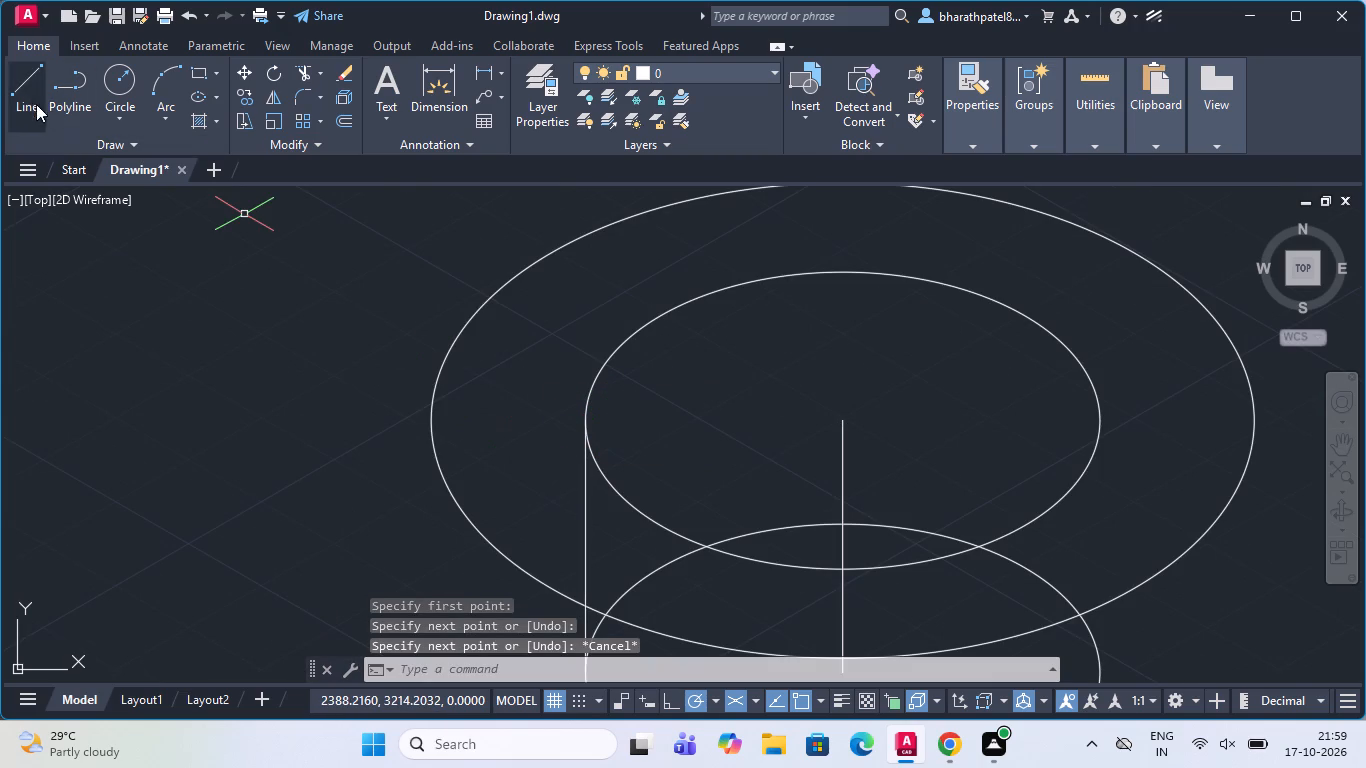
Draw a vertical line joining the right quadrants of the lower and upper 50-diameter isocircles.
click(22, 93)
scroll(968, 412, down, 2)
scroll(1022, 504, up, 2)
click(1001, 536)
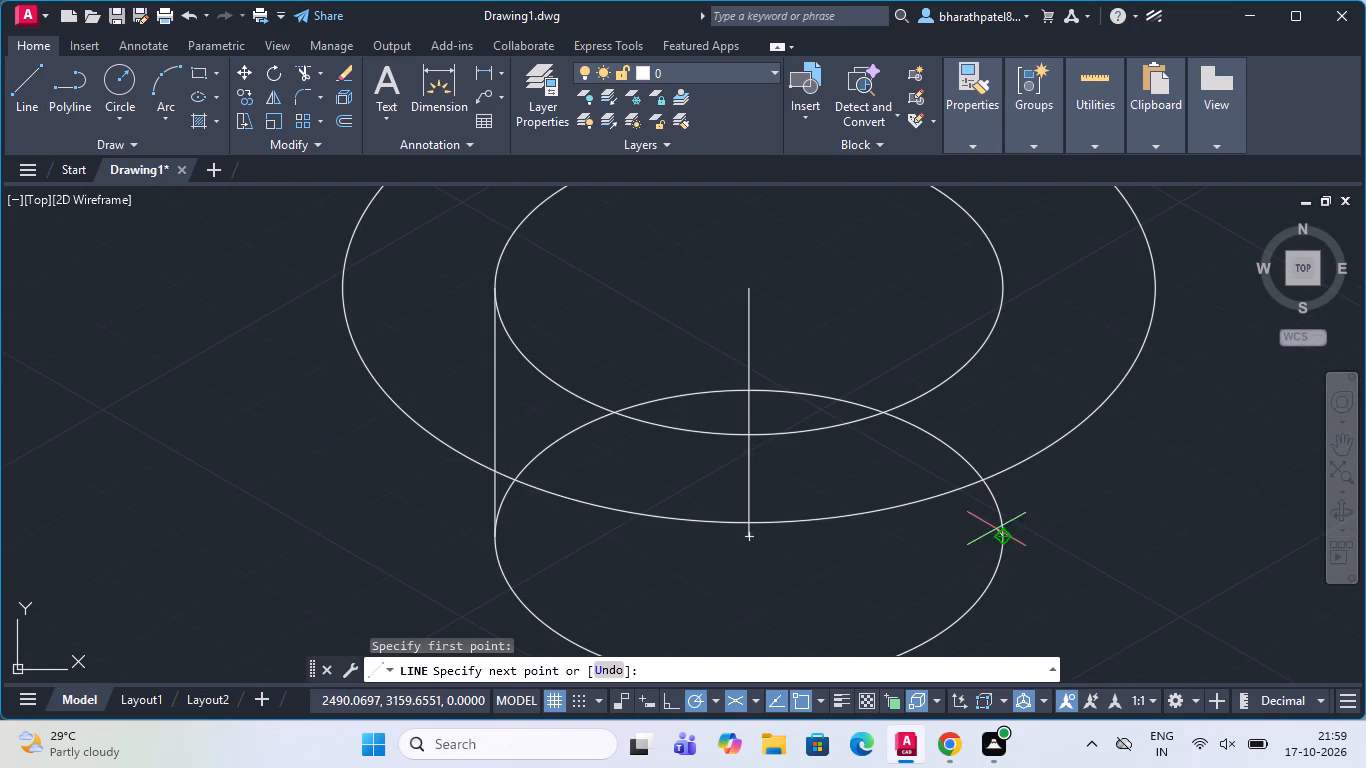
click(1001, 287)
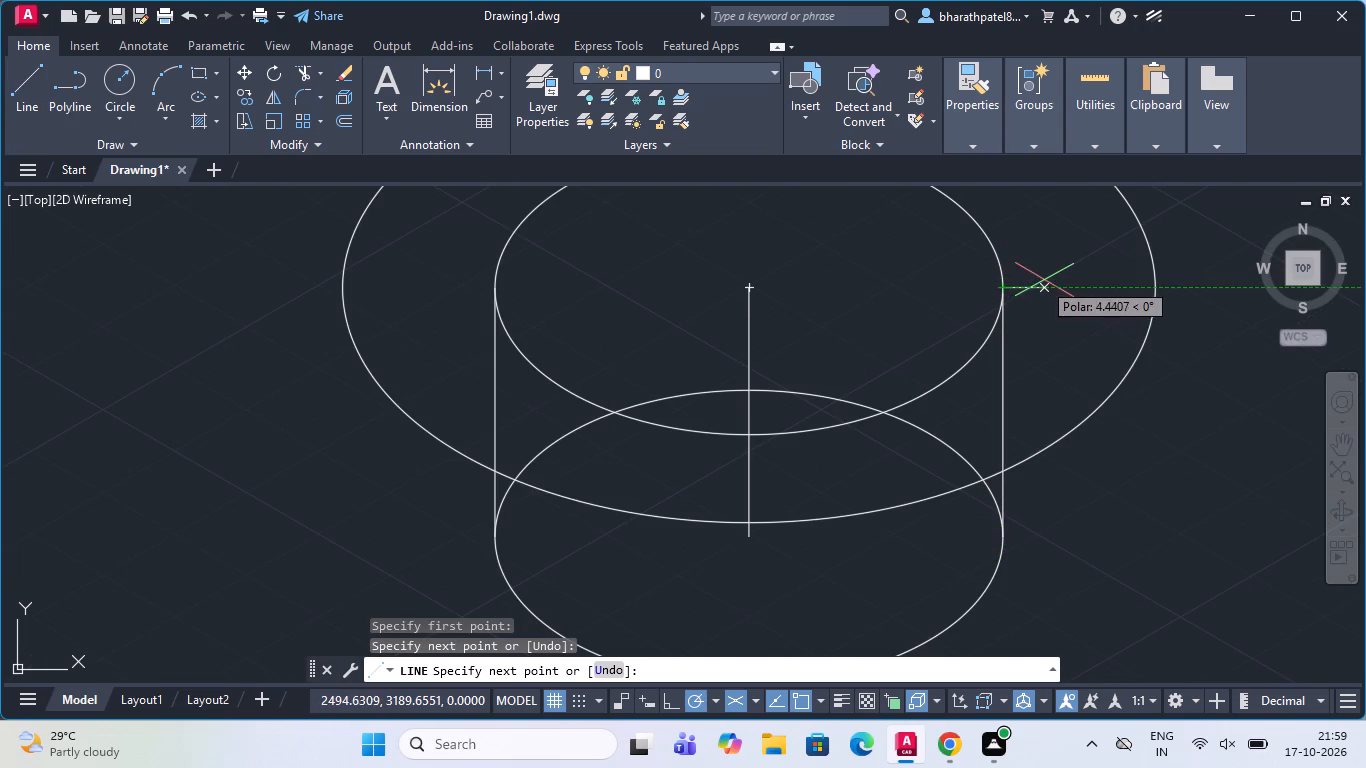
key(Escape)
Trim away the hidden back half of the lower 50-diameter isocircle between the two vertical side lines.
scroll(994, 310, down, 2)
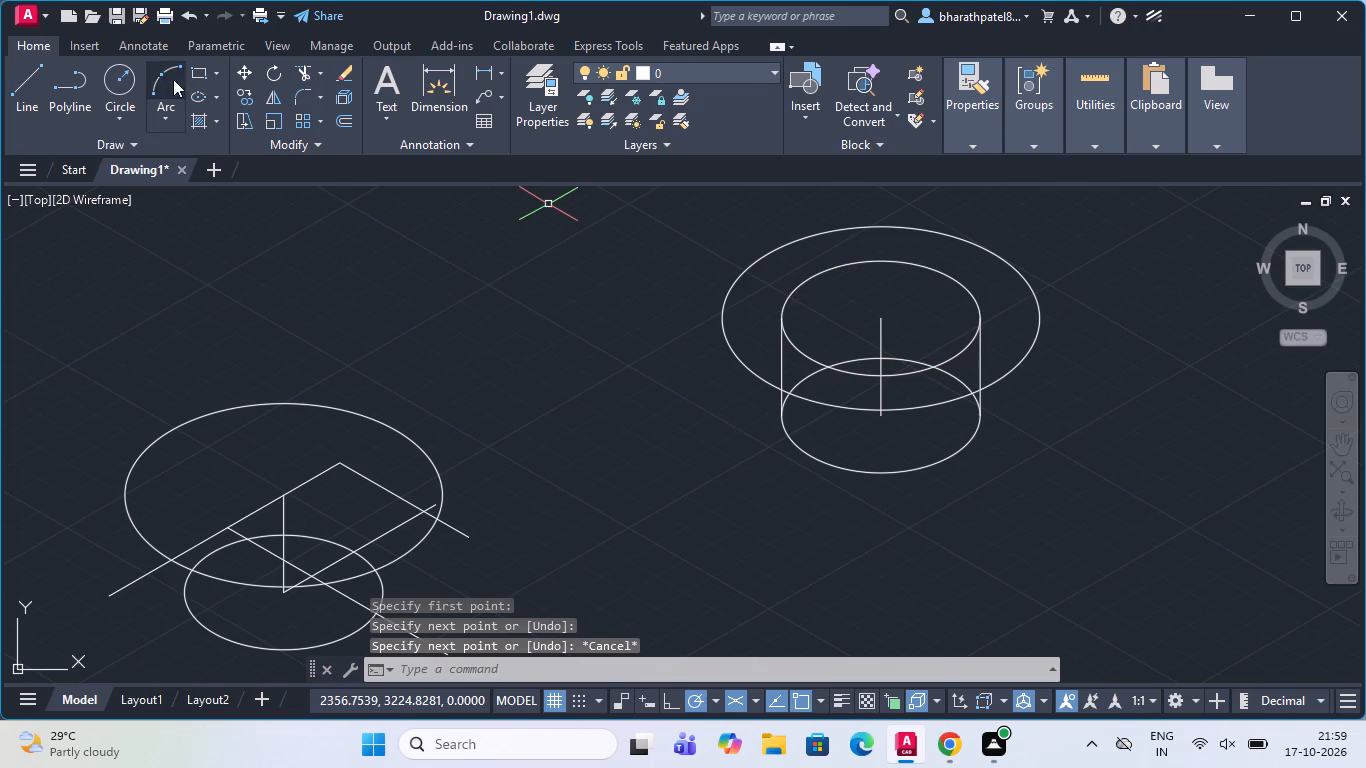
click(301, 72)
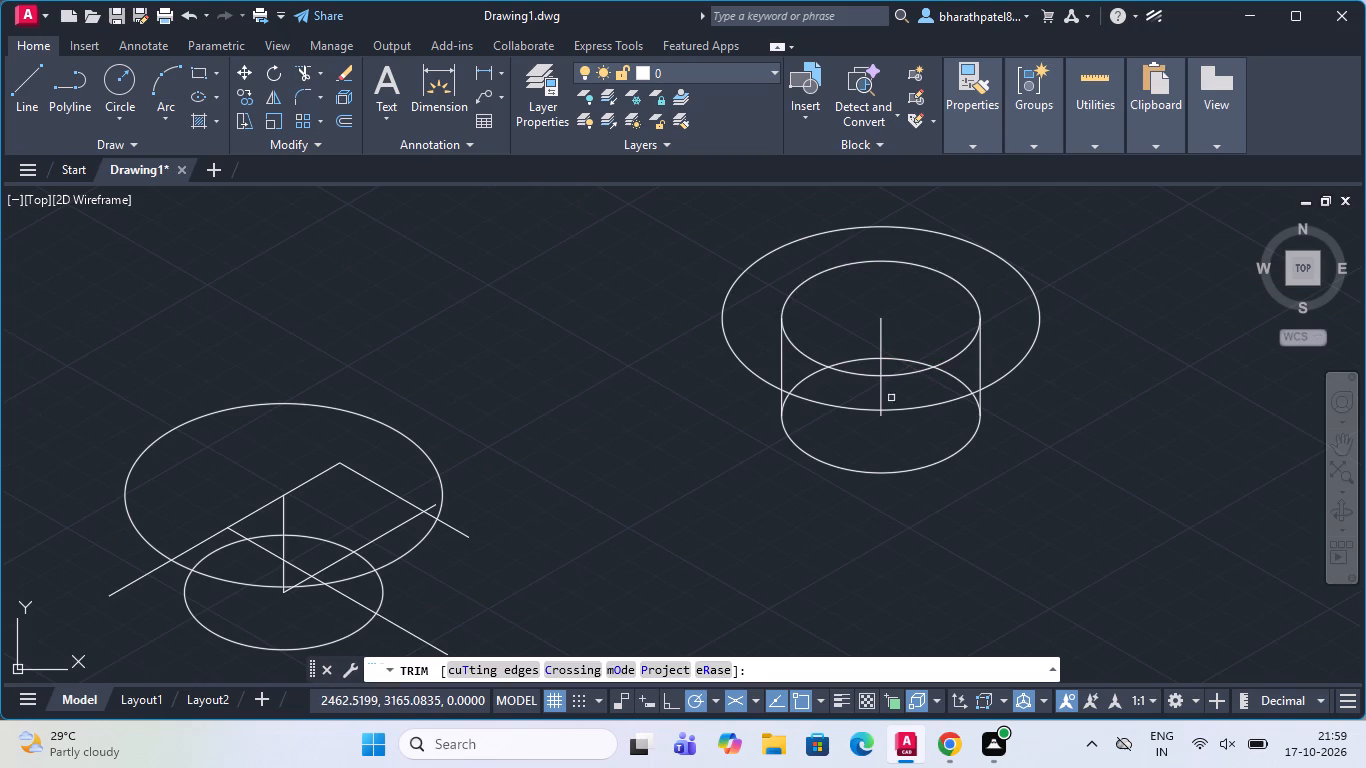
scroll(890, 398, up, 3)
click(511, 321)
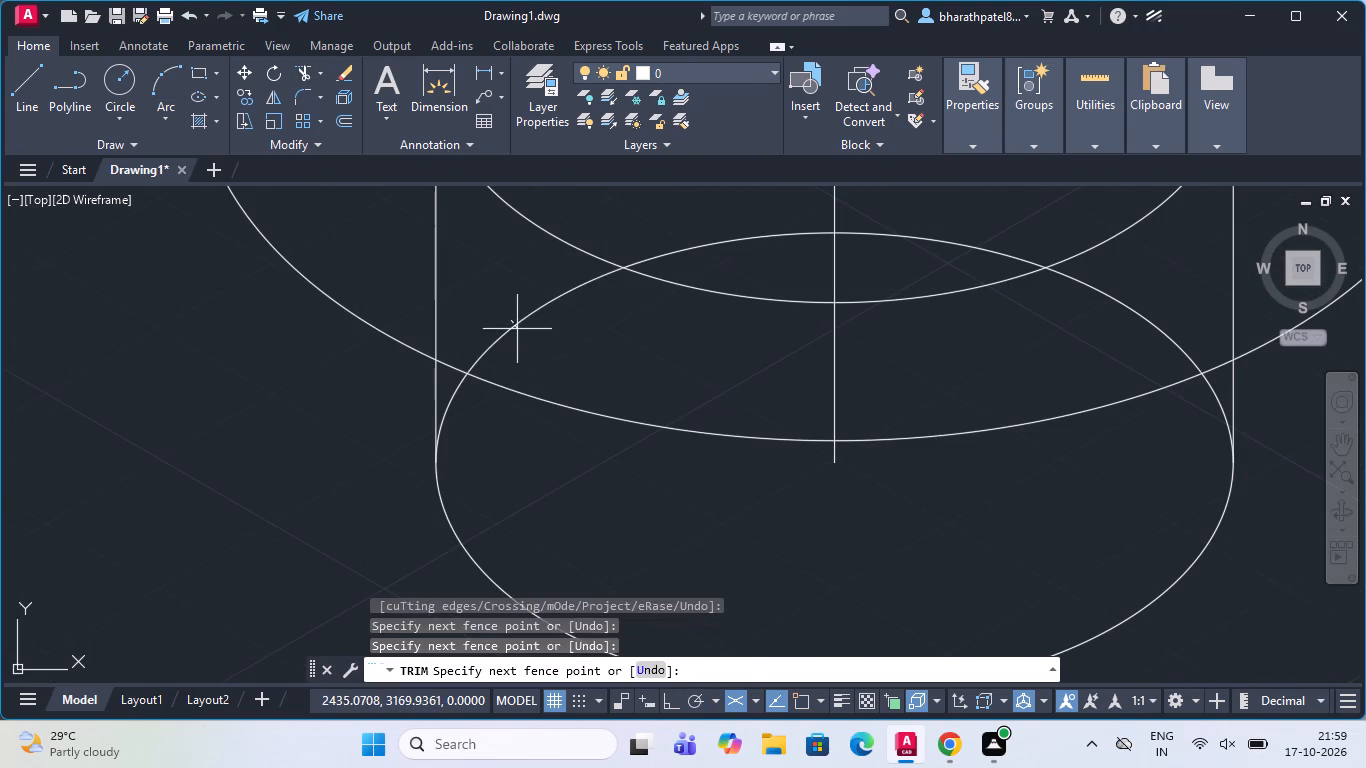
click(520, 332)
click(454, 391)
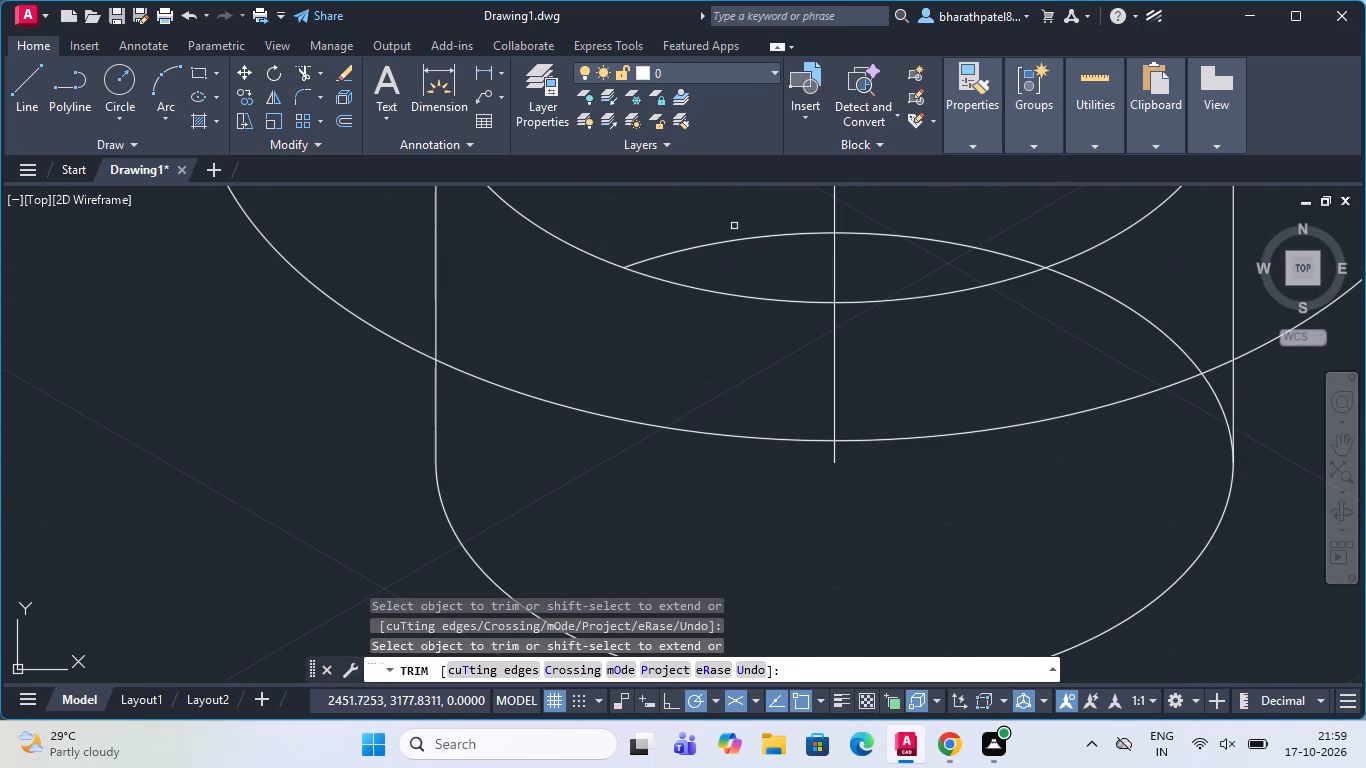
drag(731, 224, 749, 241)
drag(764, 253, 781, 253)
click(787, 263)
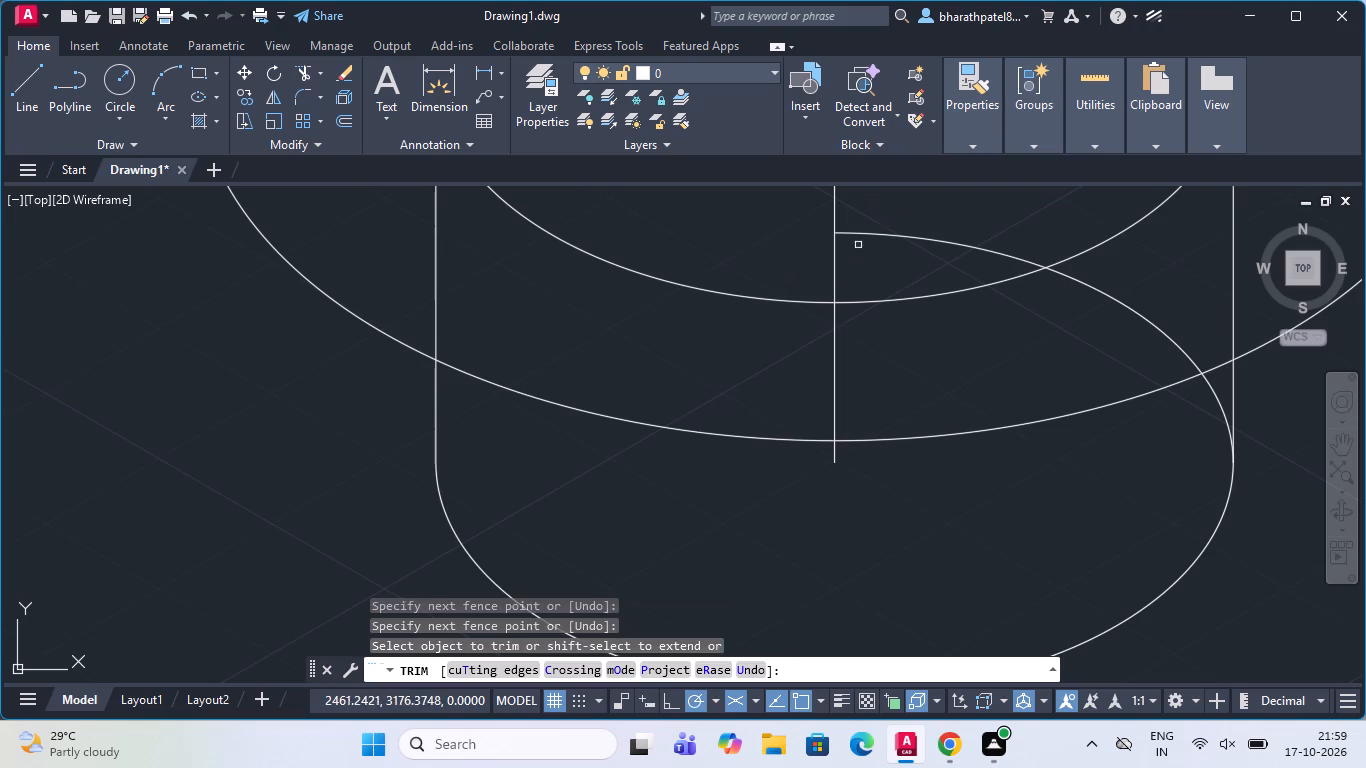
drag(904, 212, 909, 231)
click(904, 246)
drag(1169, 276, 1169, 291)
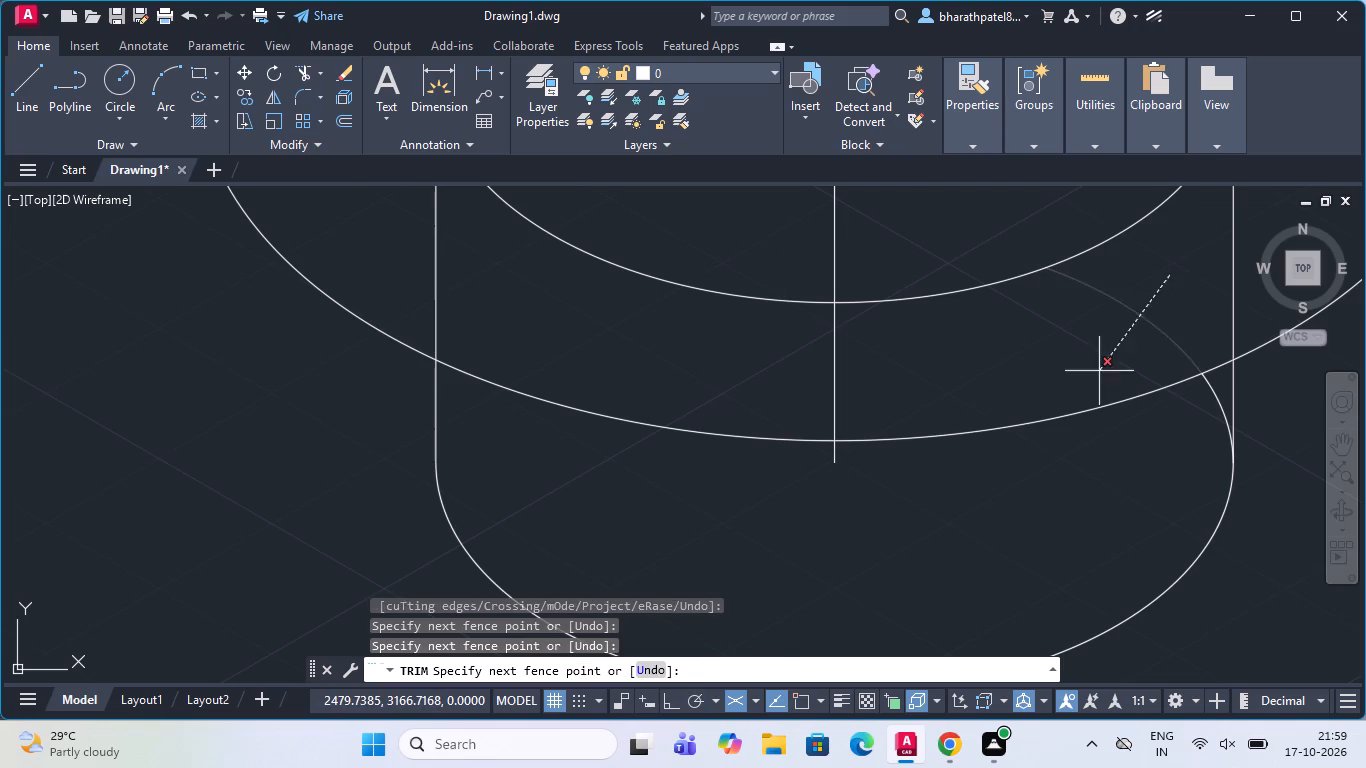
click(1099, 371)
click(1220, 395)
Draw a horizontal line about 86 units at 0° from the 80-diameter isocircle's centre, and a second segment back past its left side.
scroll(1170, 430, down, 1)
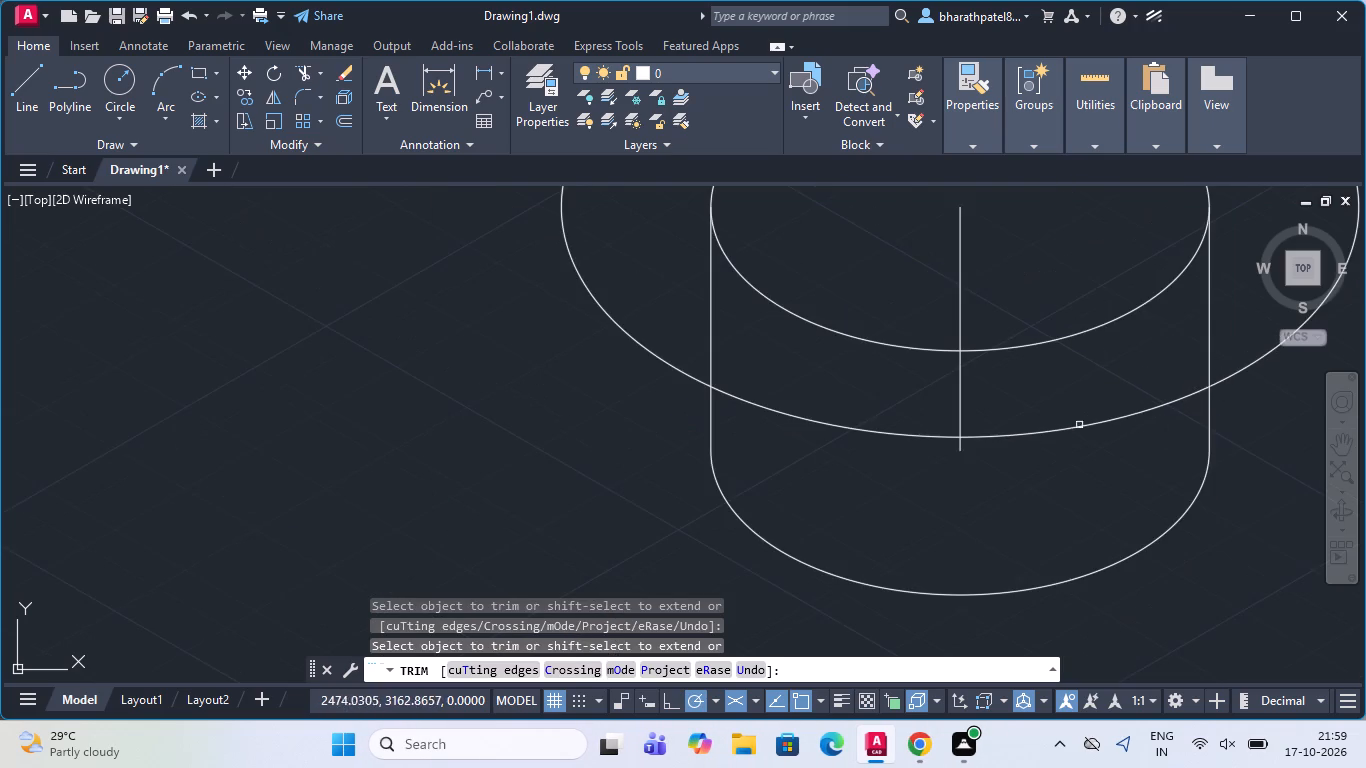
scroll(852, 423, down, 2)
scroll(904, 353, up, 1)
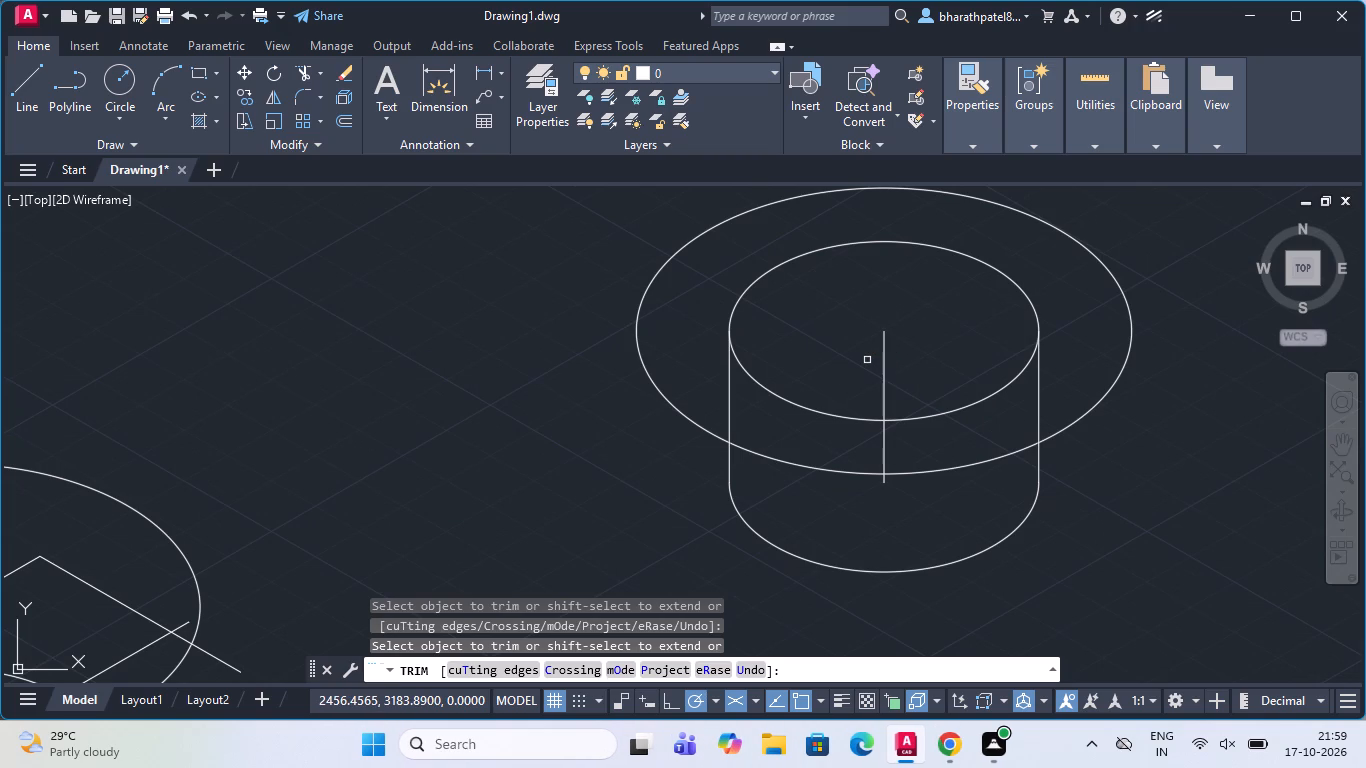
click(39, 108)
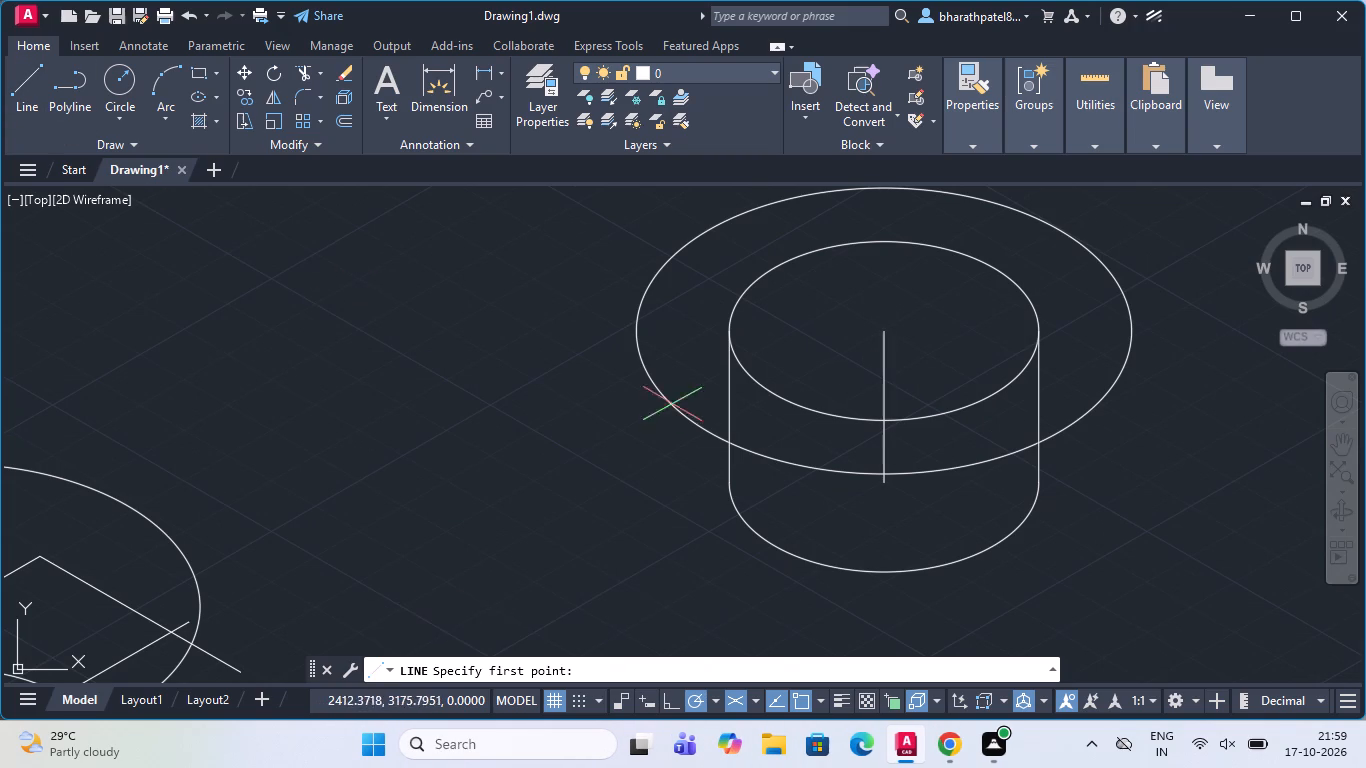
scroll(716, 438, down, 1)
scroll(681, 342, down, 1)
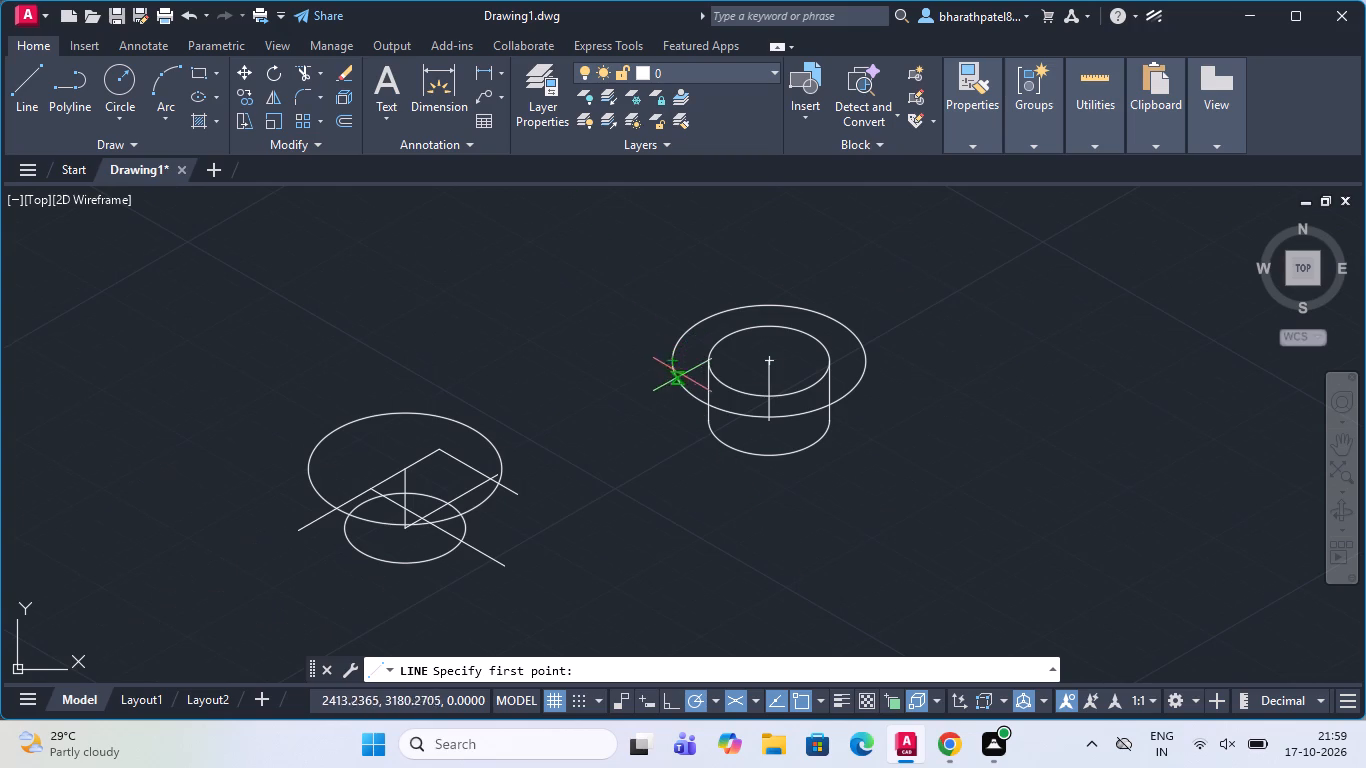
click(15, 83)
click(761, 358)
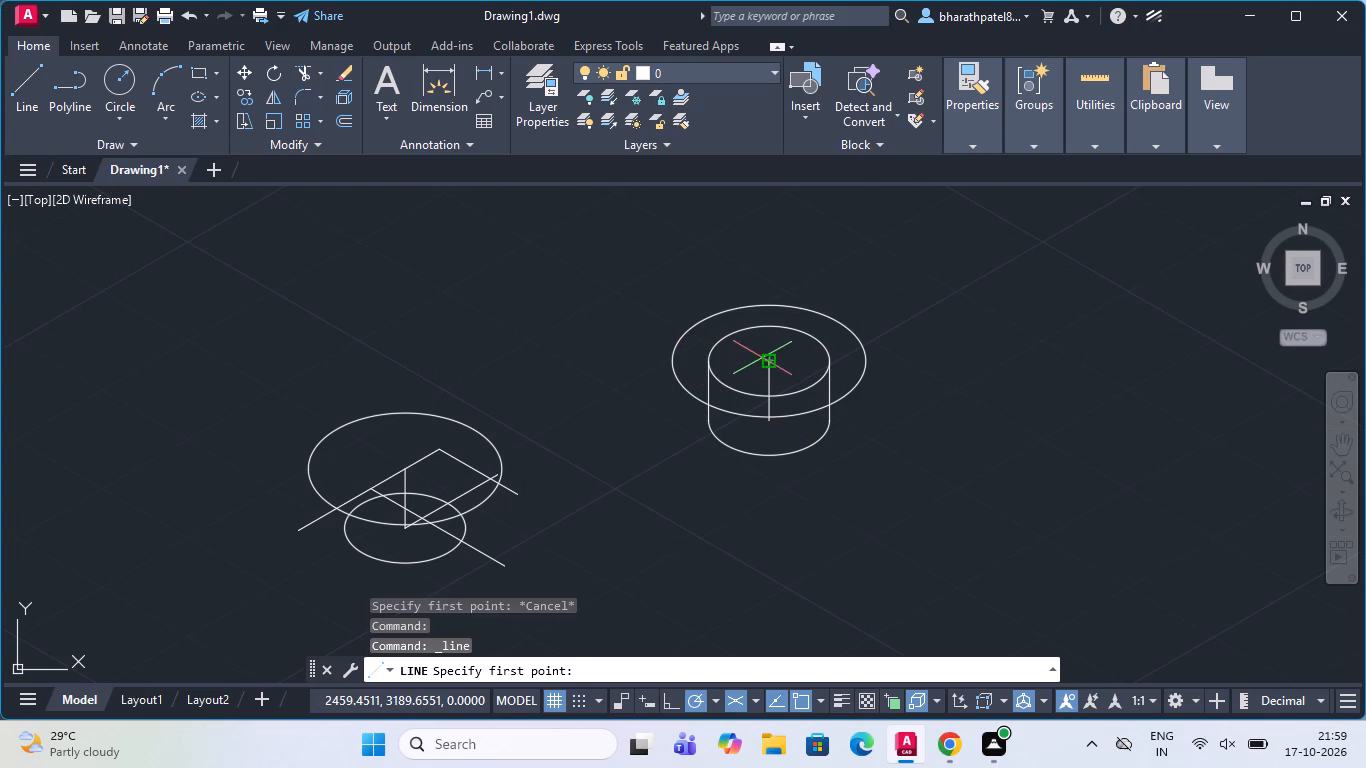
click(941, 361)
click(505, 364)
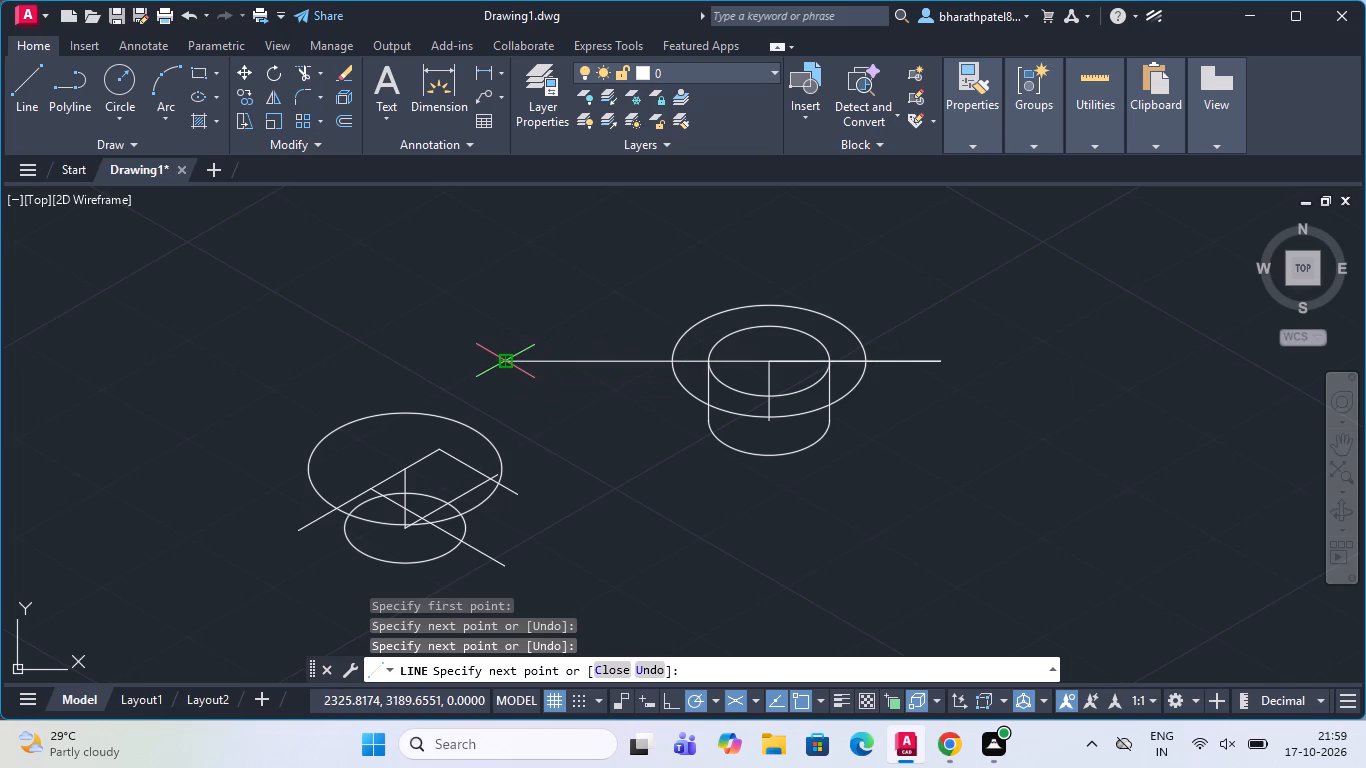
key(grave)
key(Escape)
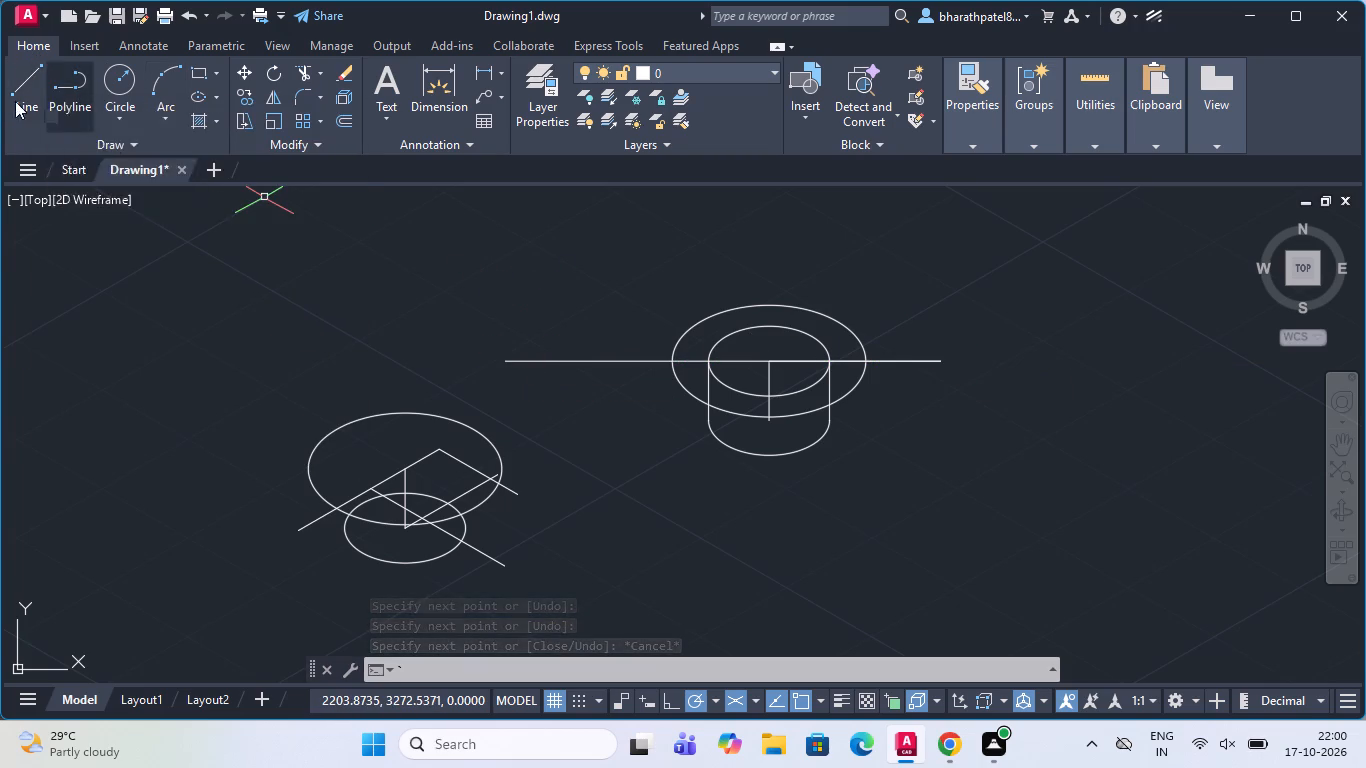
Draw a line at 30° from the 80-diameter isocircle's centre past its rim, and a second segment back about 169 units at 210°.
drag(16, 94, 46, 107)
scroll(930, 308, up, 2)
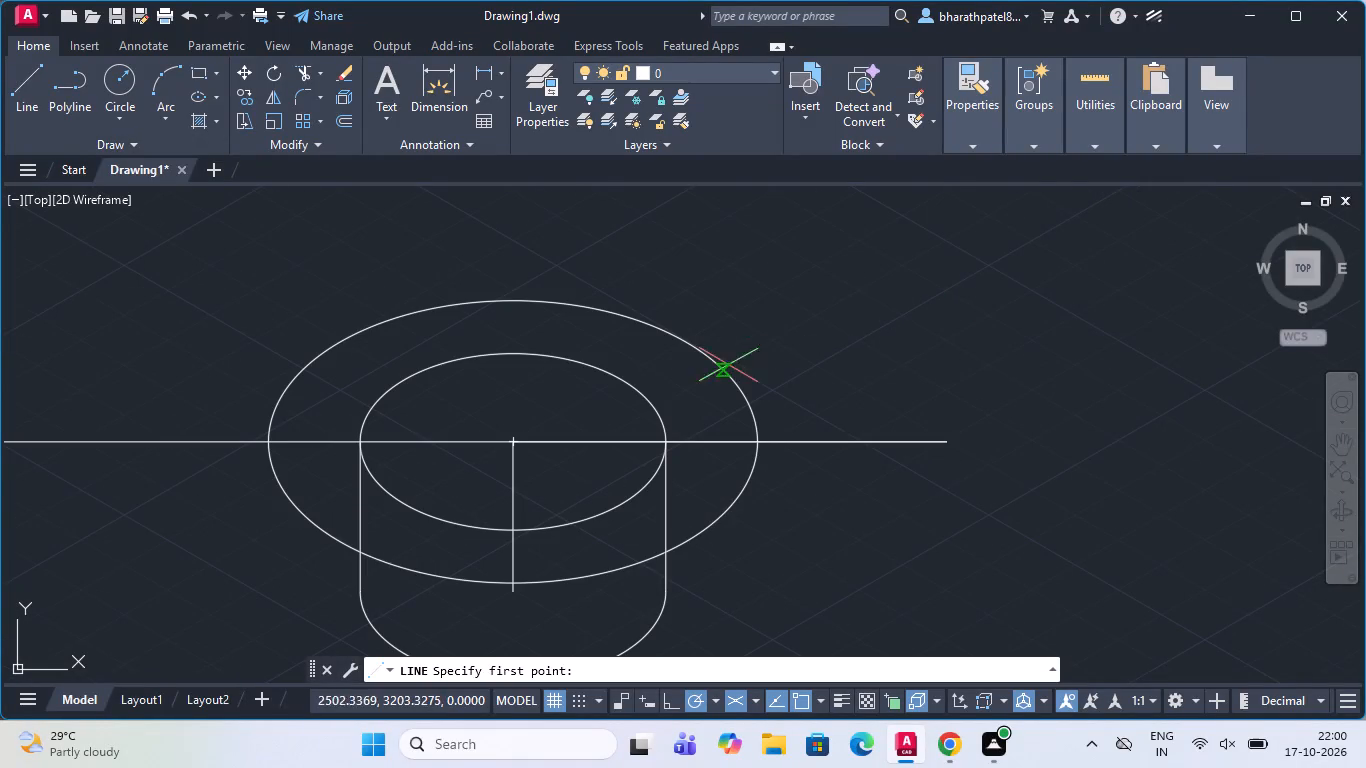
drag(510, 440, 526, 428)
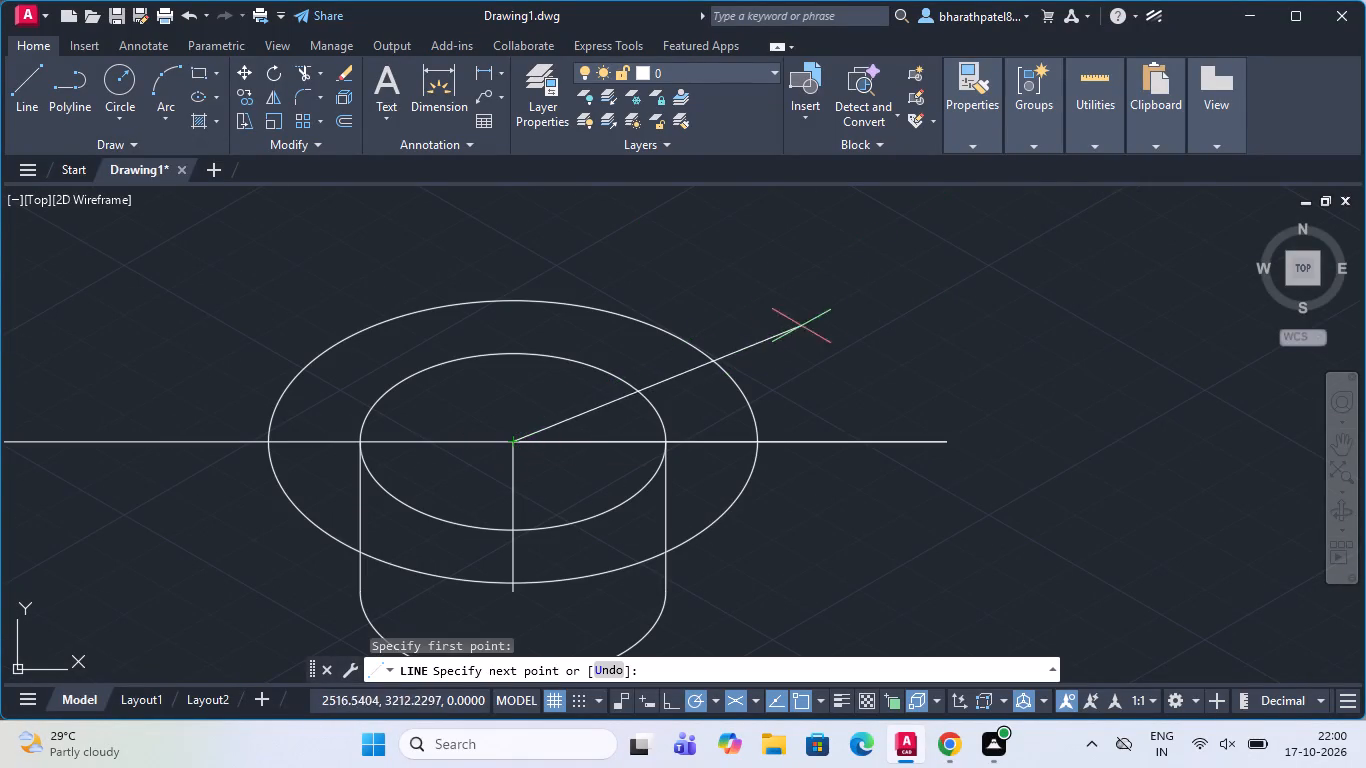
click(888, 227)
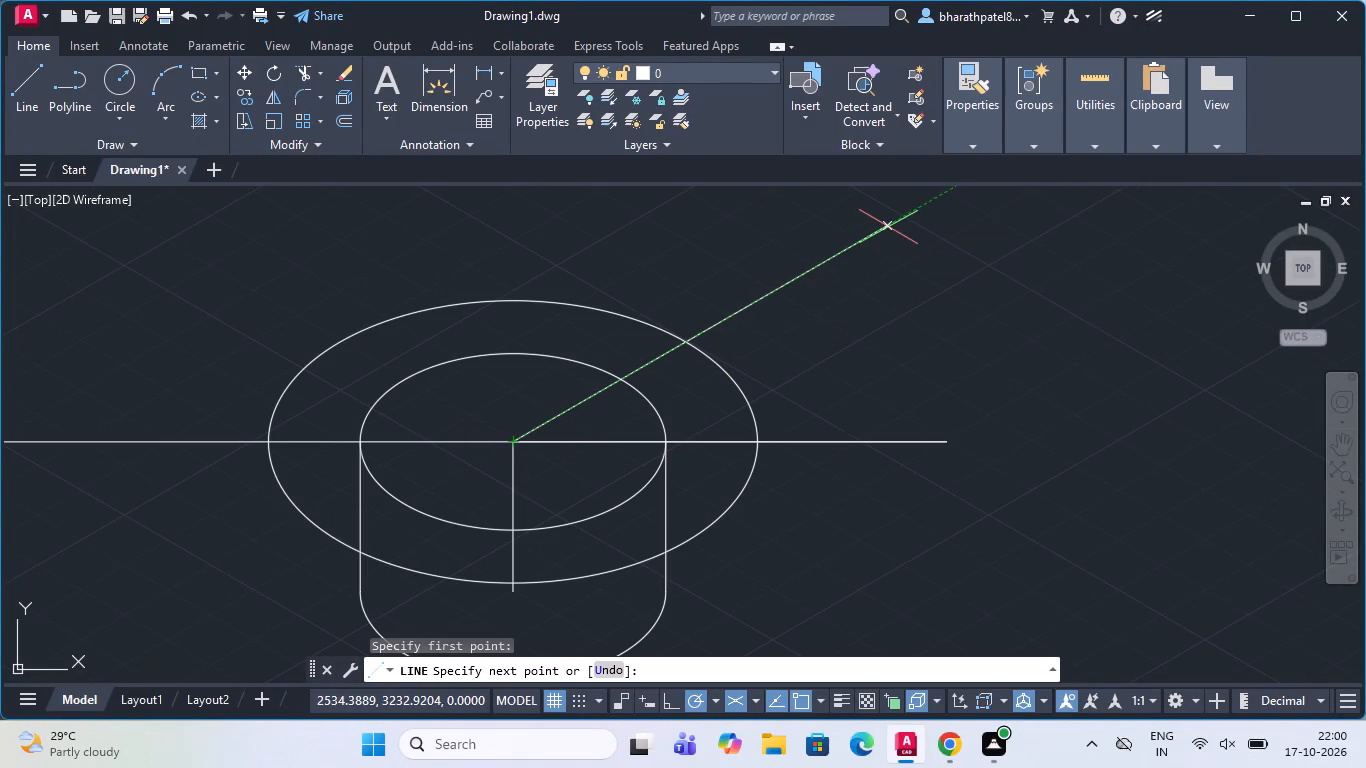
scroll(558, 384, down, 2)
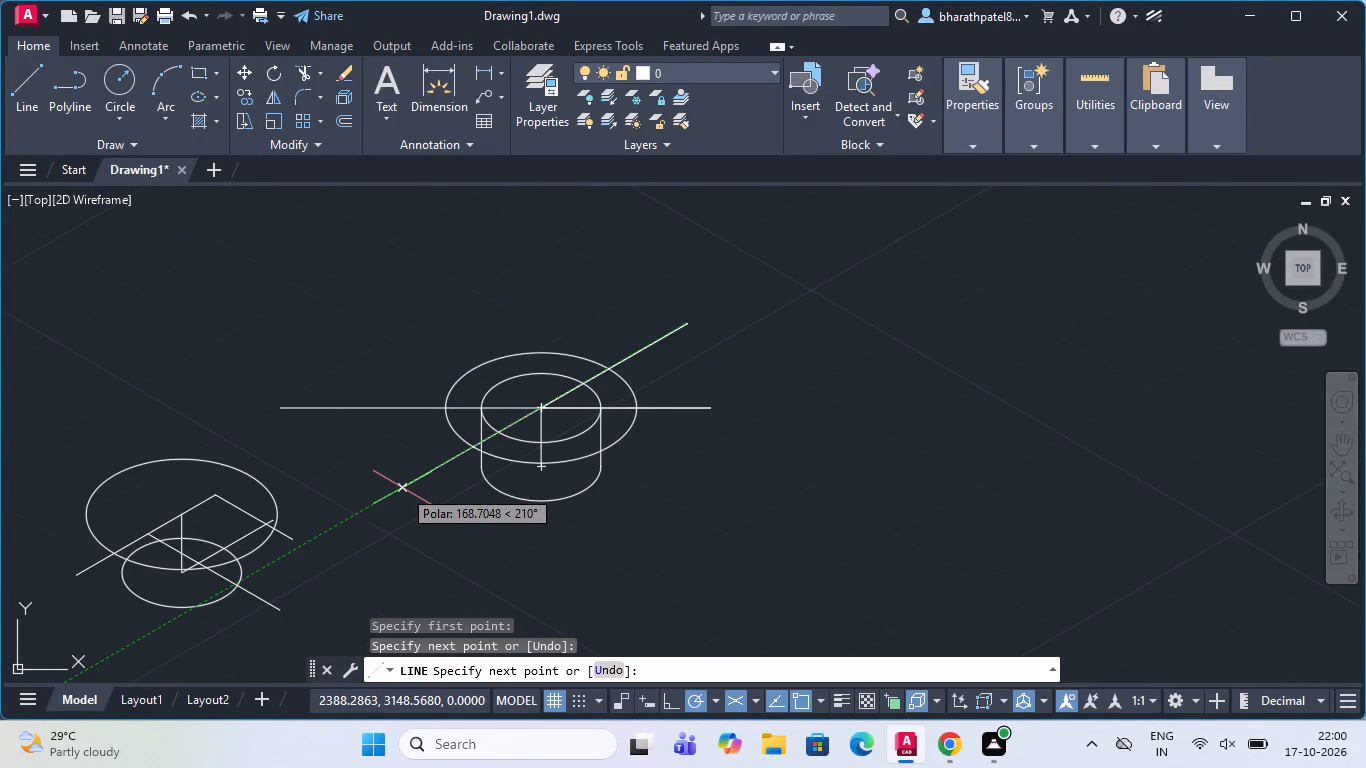
click(402, 488)
key(Escape)
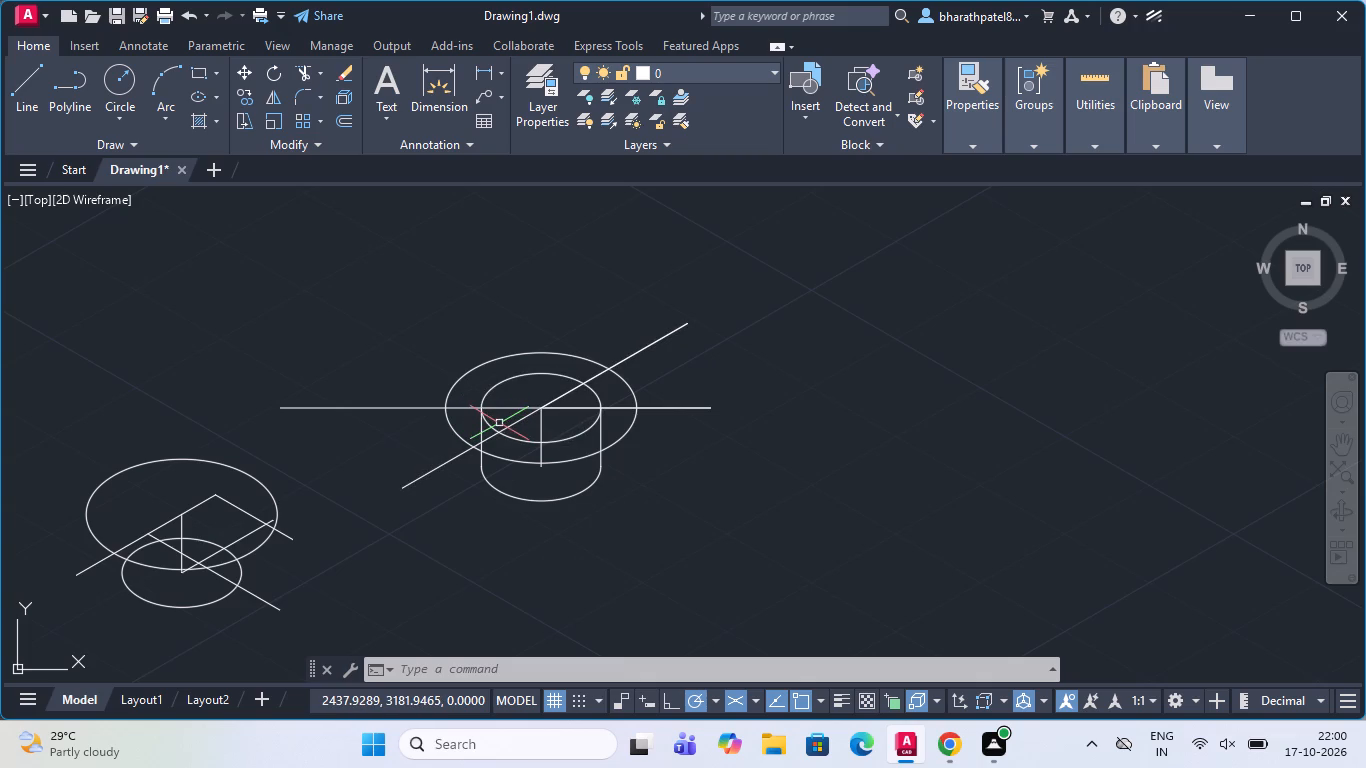
Draw a line at 330° from the isocircles' common centre, ending beyond the front right of the 80-diameter isocircle.
scroll(500, 419, up, 3)
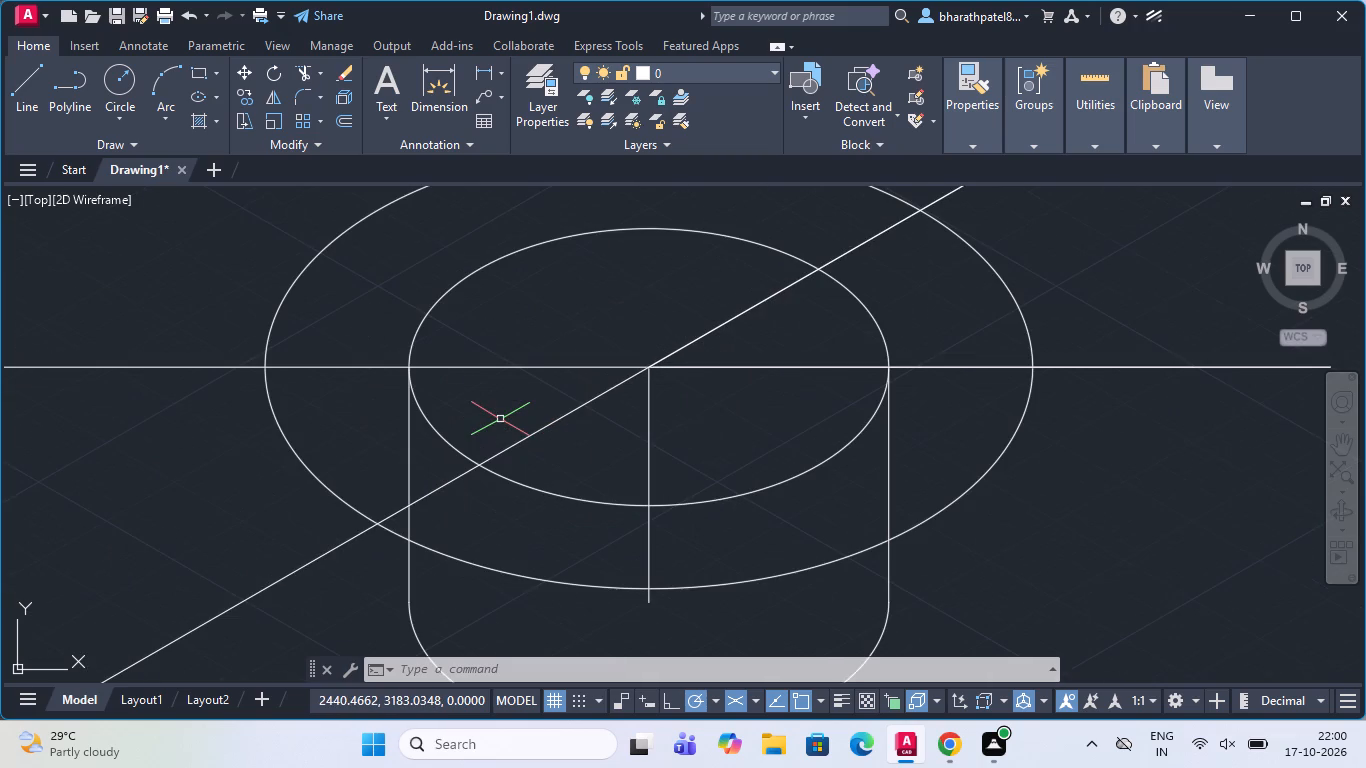
scroll(500, 416, down, 1)
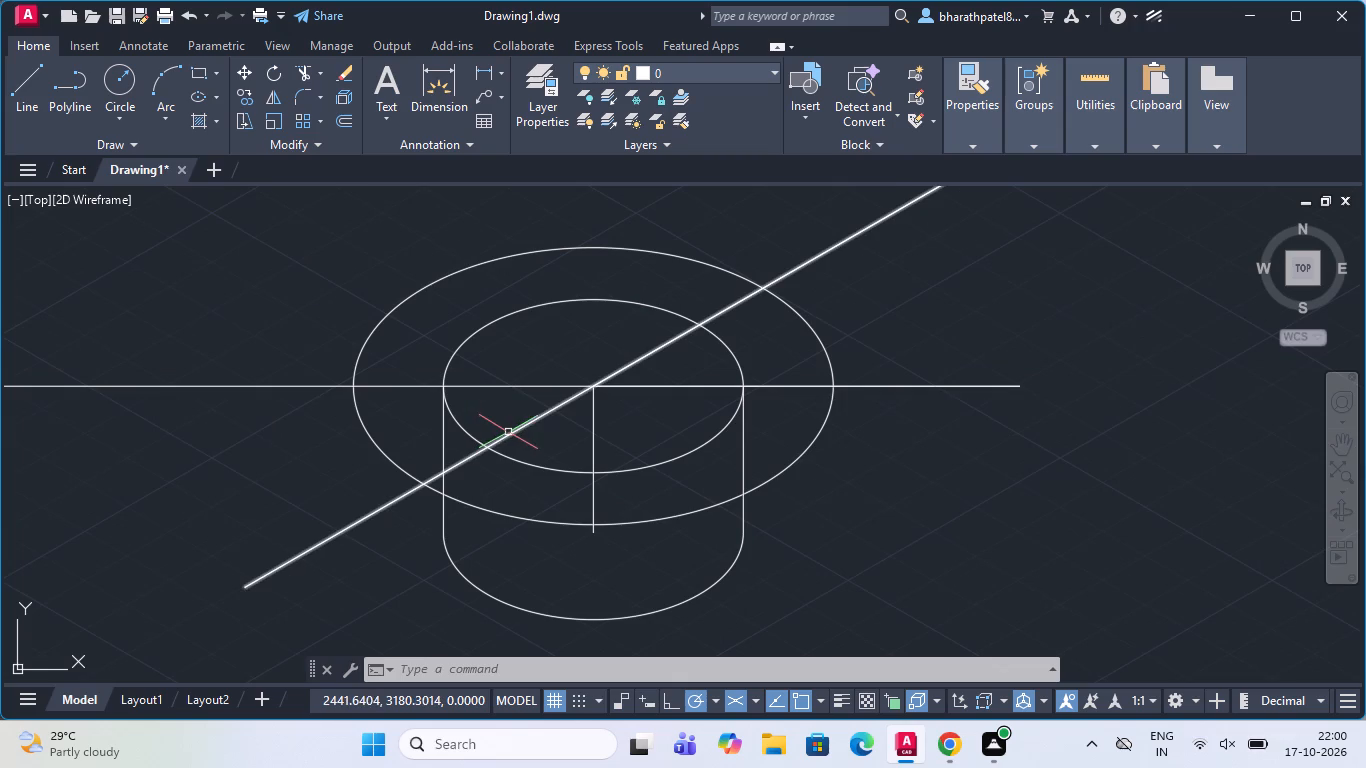
scroll(493, 448, down, 2)
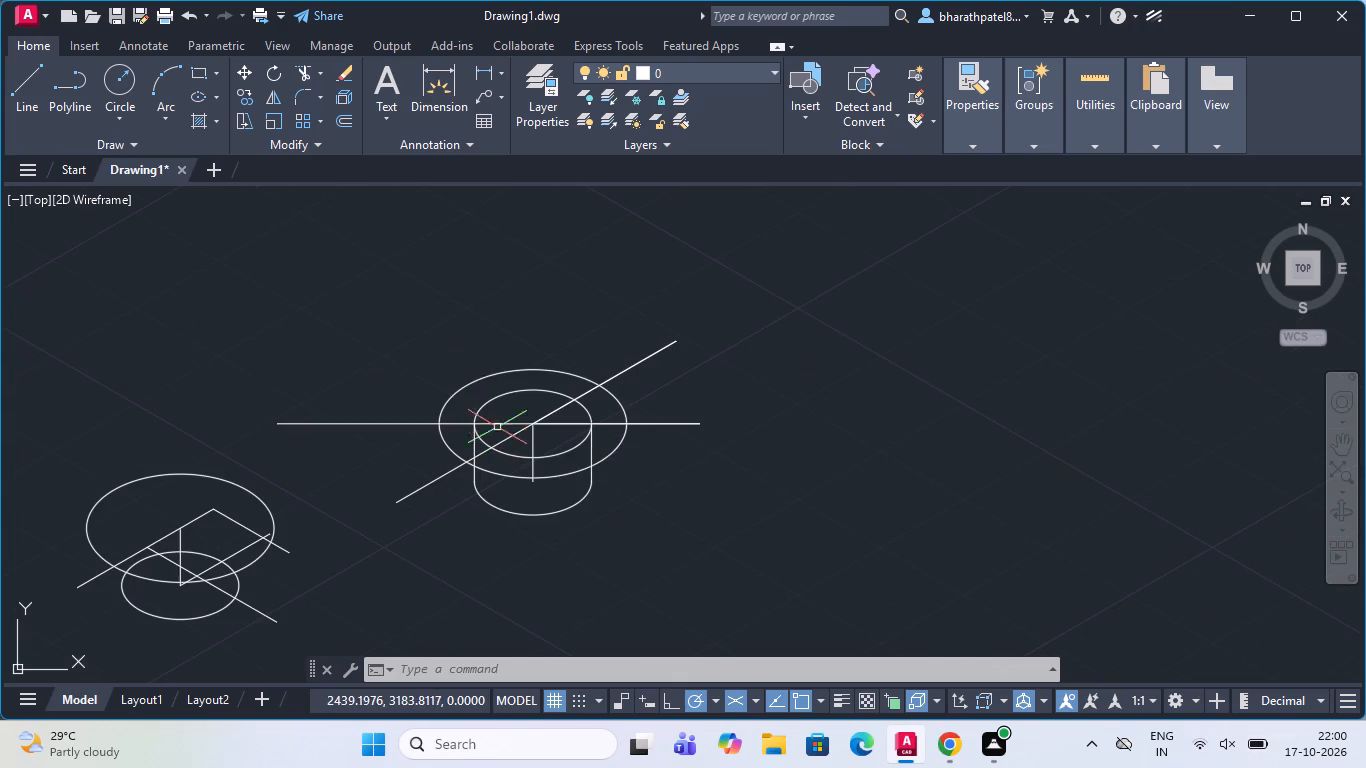
scroll(512, 421, up, 2)
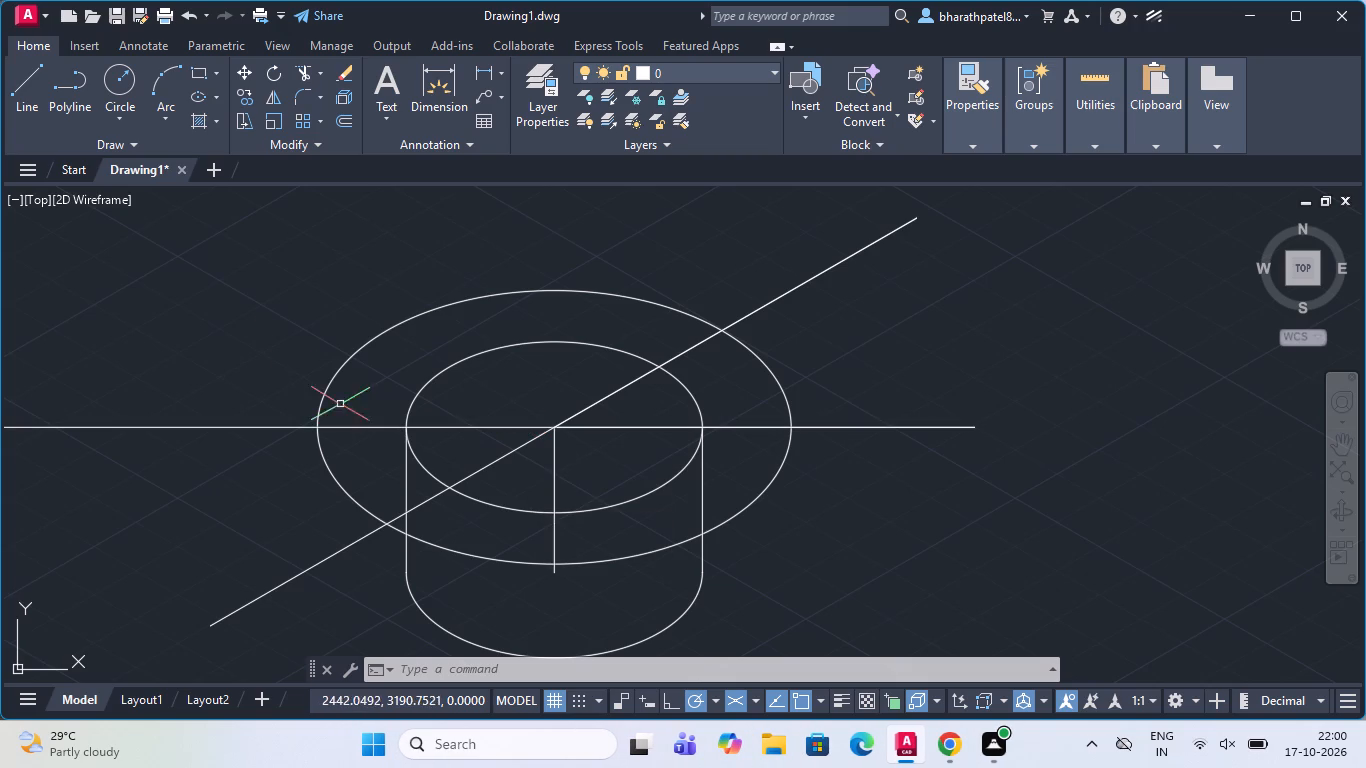
drag(23, 89, 42, 99)
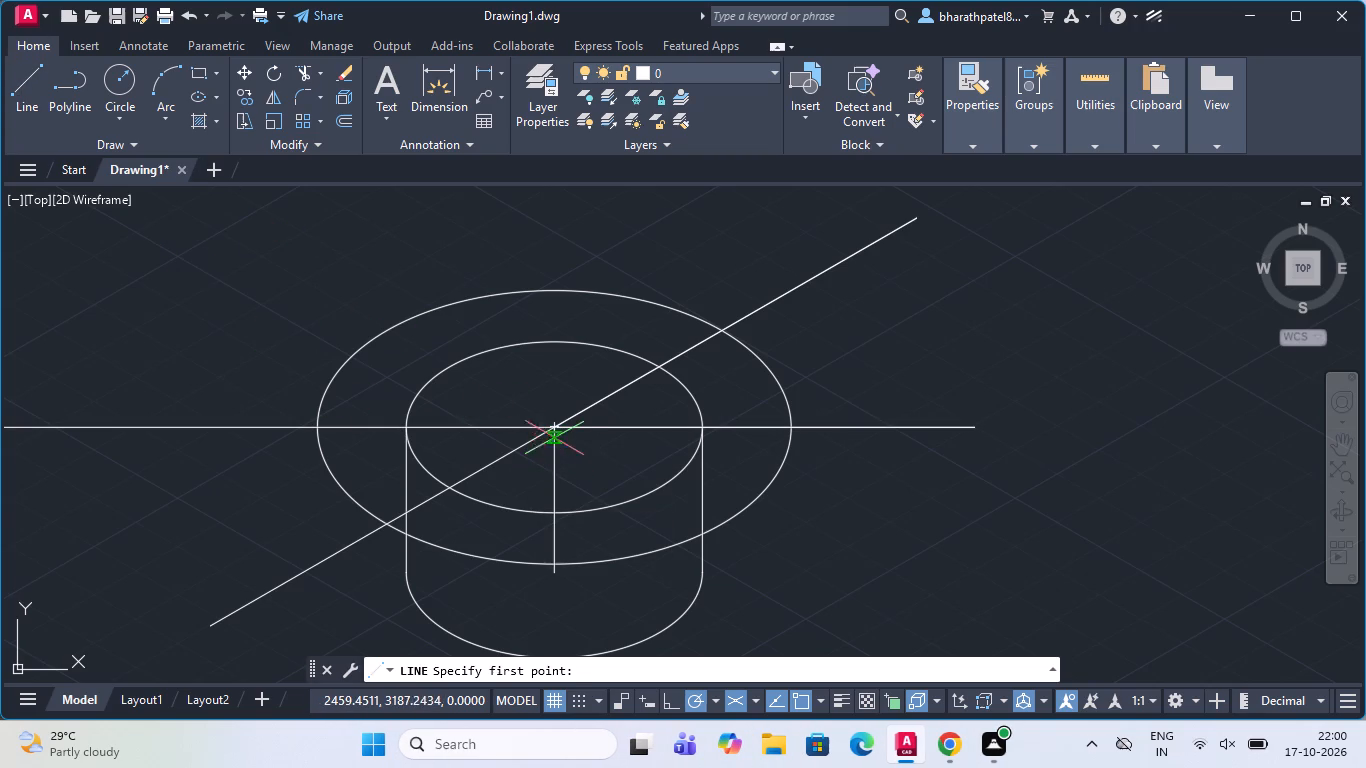
click(553, 426)
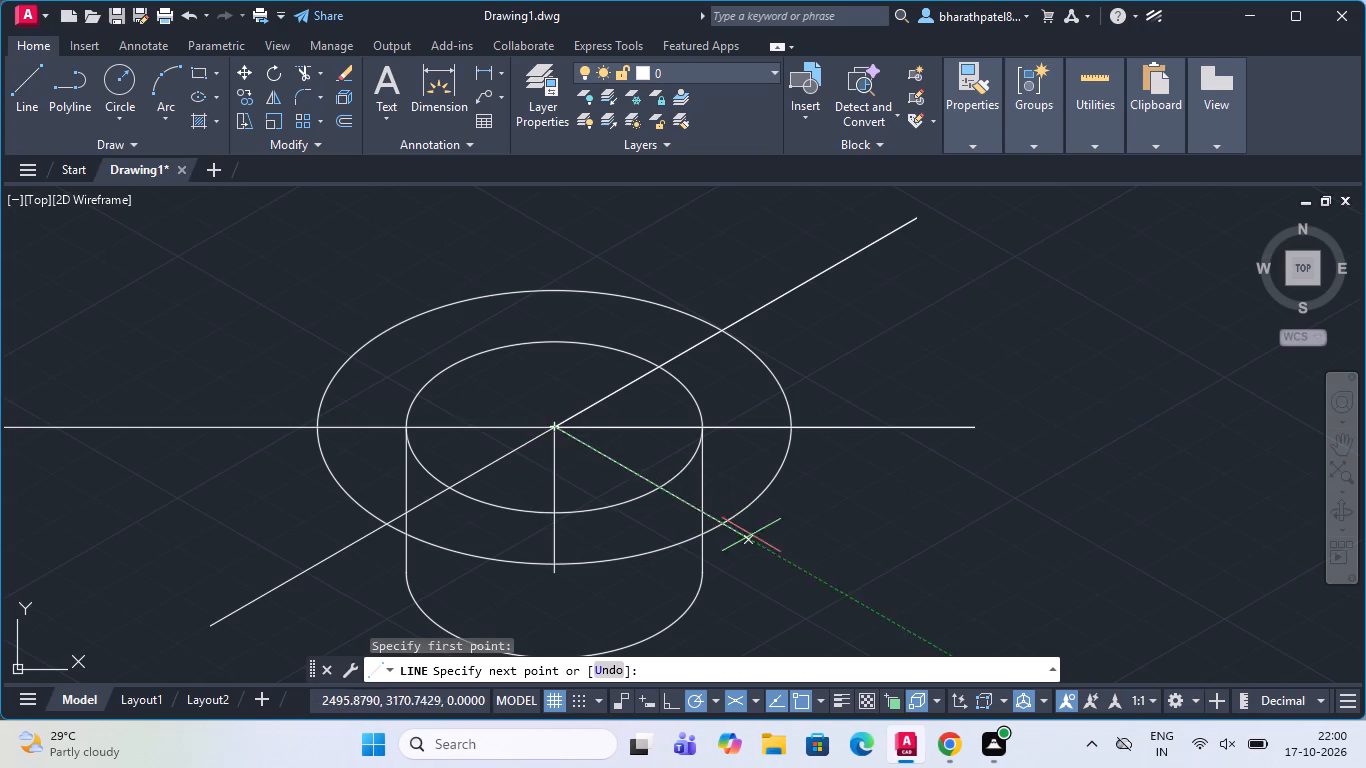
click(843, 596)
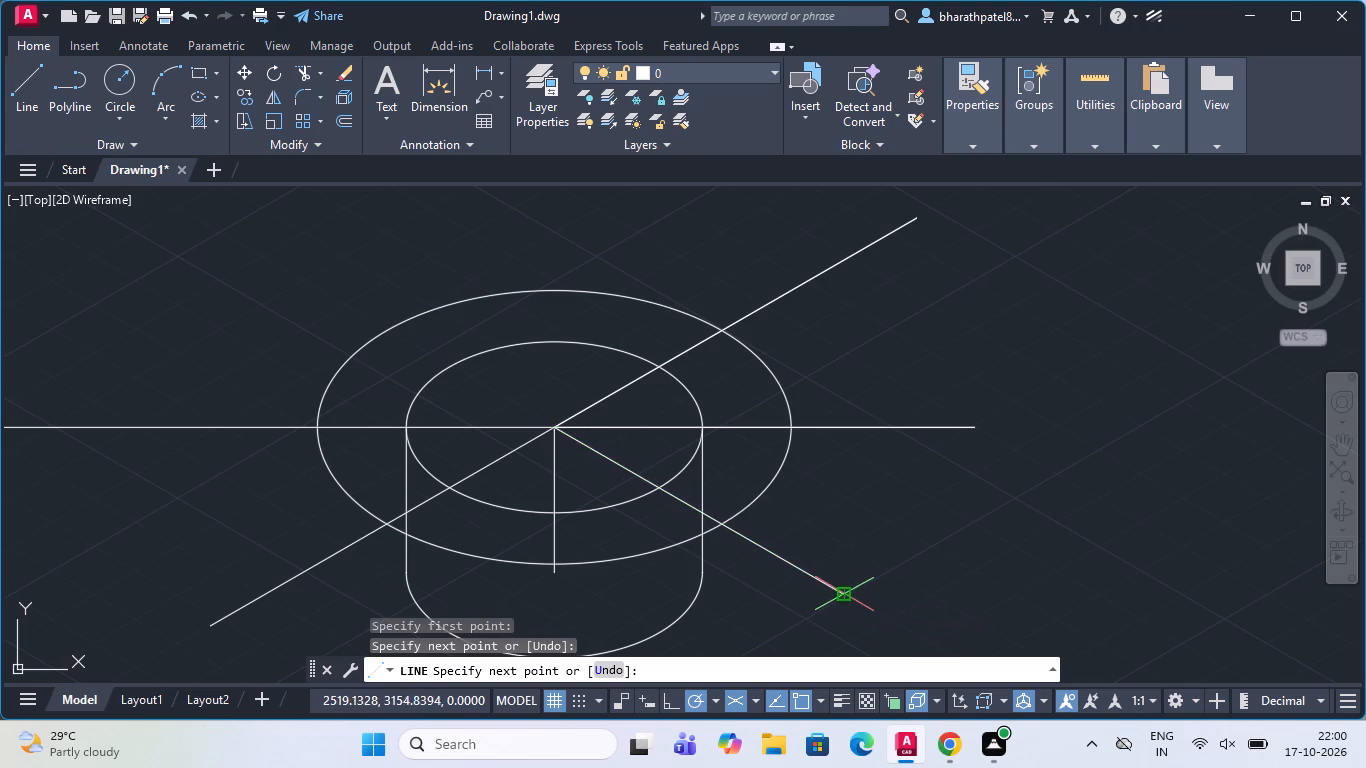
key(Escape)
Erase both overlapping horizontal lines through the 80-diameter isocircle's centre.
scroll(624, 504, up, 2)
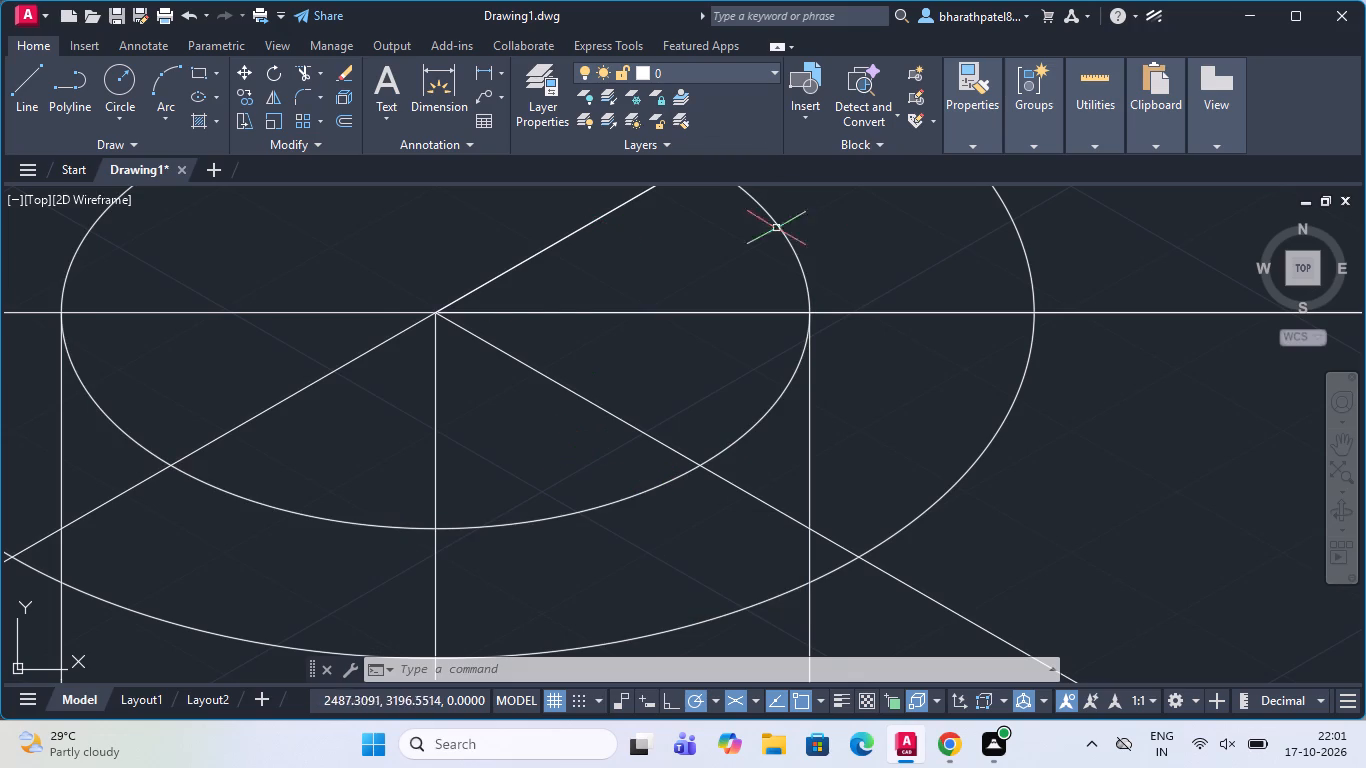
scroll(377, 311, down, 1)
scroll(716, 482, down, 2)
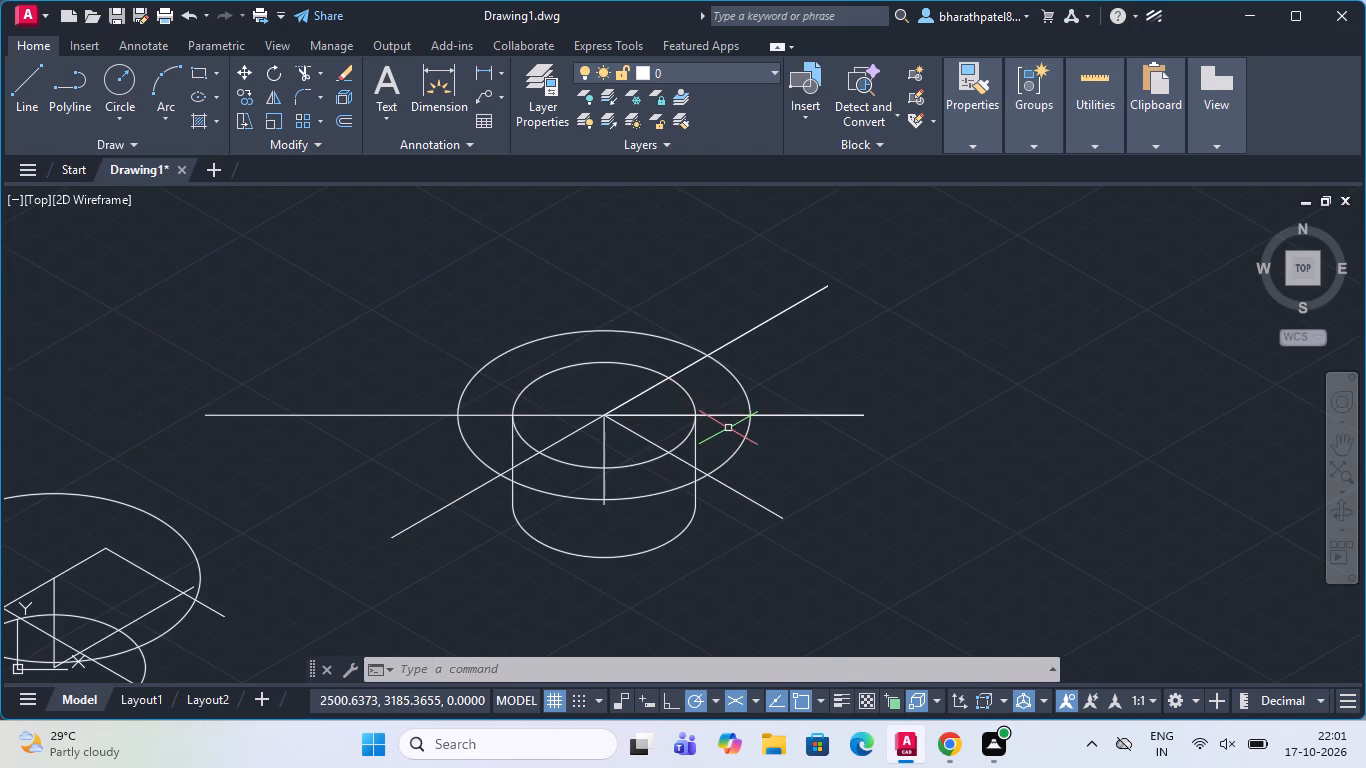
click(726, 413)
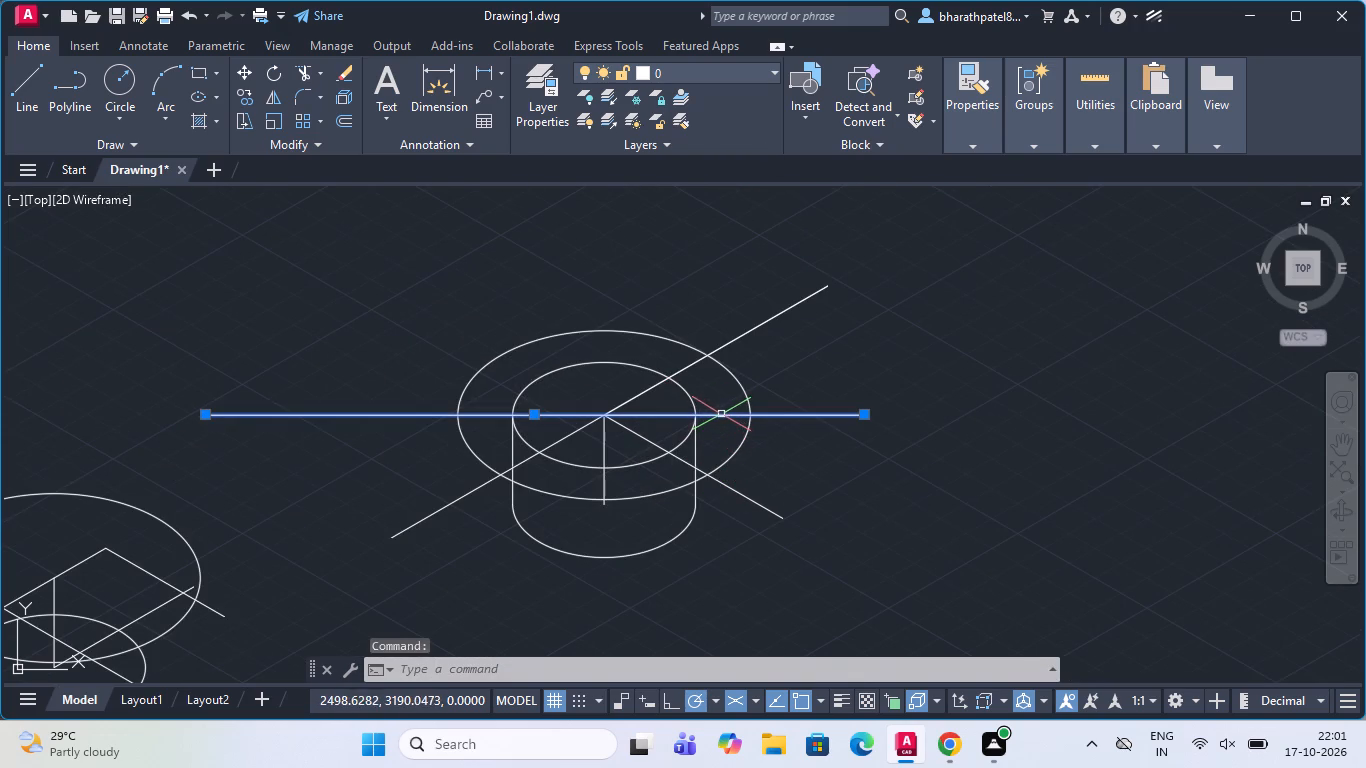
key(Delete)
click(731, 416)
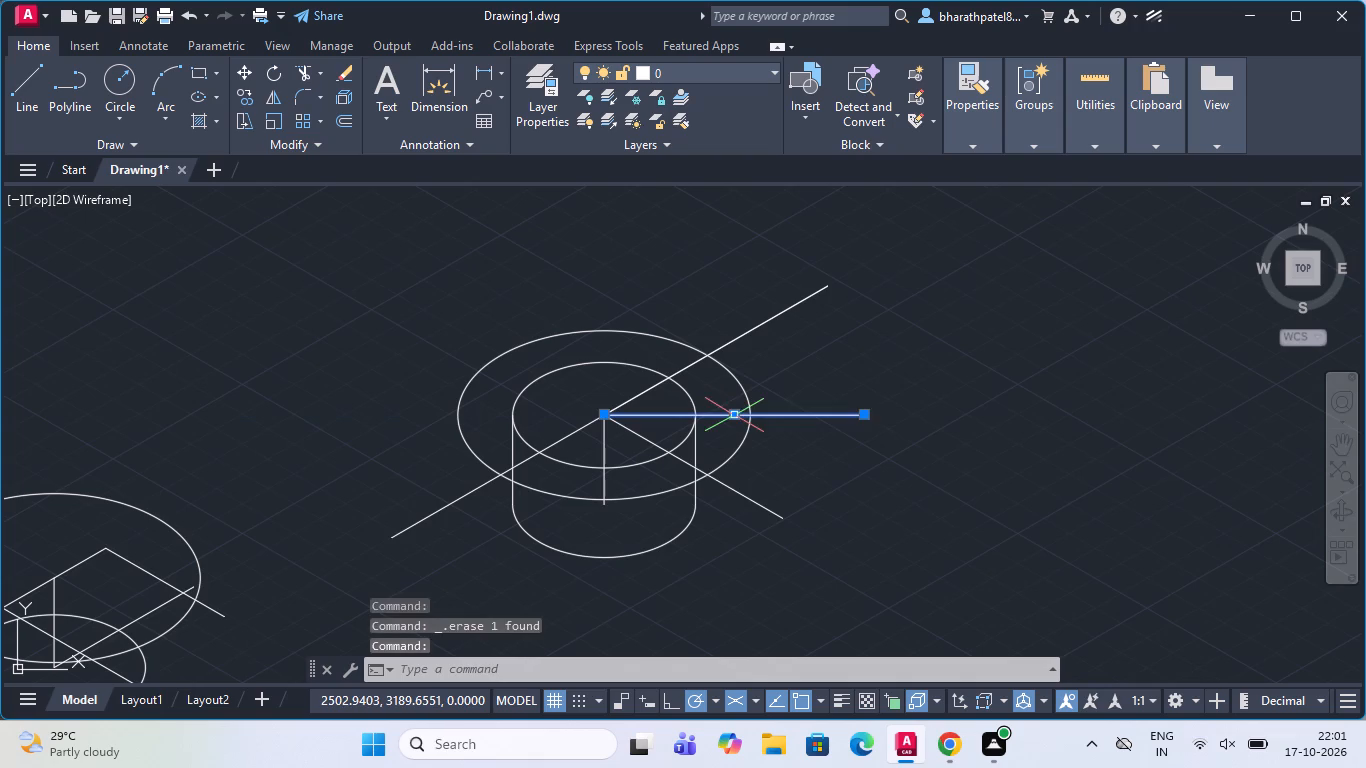
key(Delete)
Draw a 20-unit line at 30° from the isocircles' centre, continued at 330° past the 80-diameter isocircle.
scroll(739, 408, down, 1)
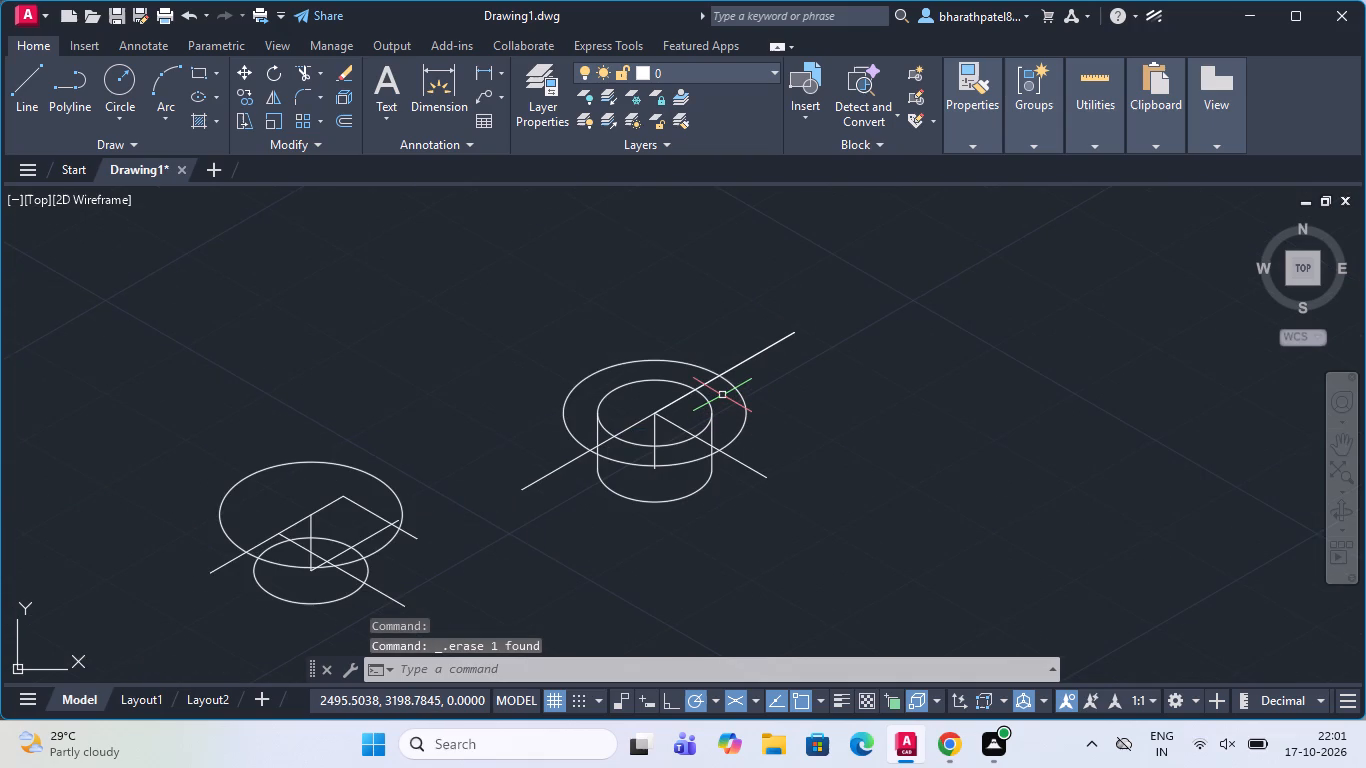
scroll(721, 397, up, 1)
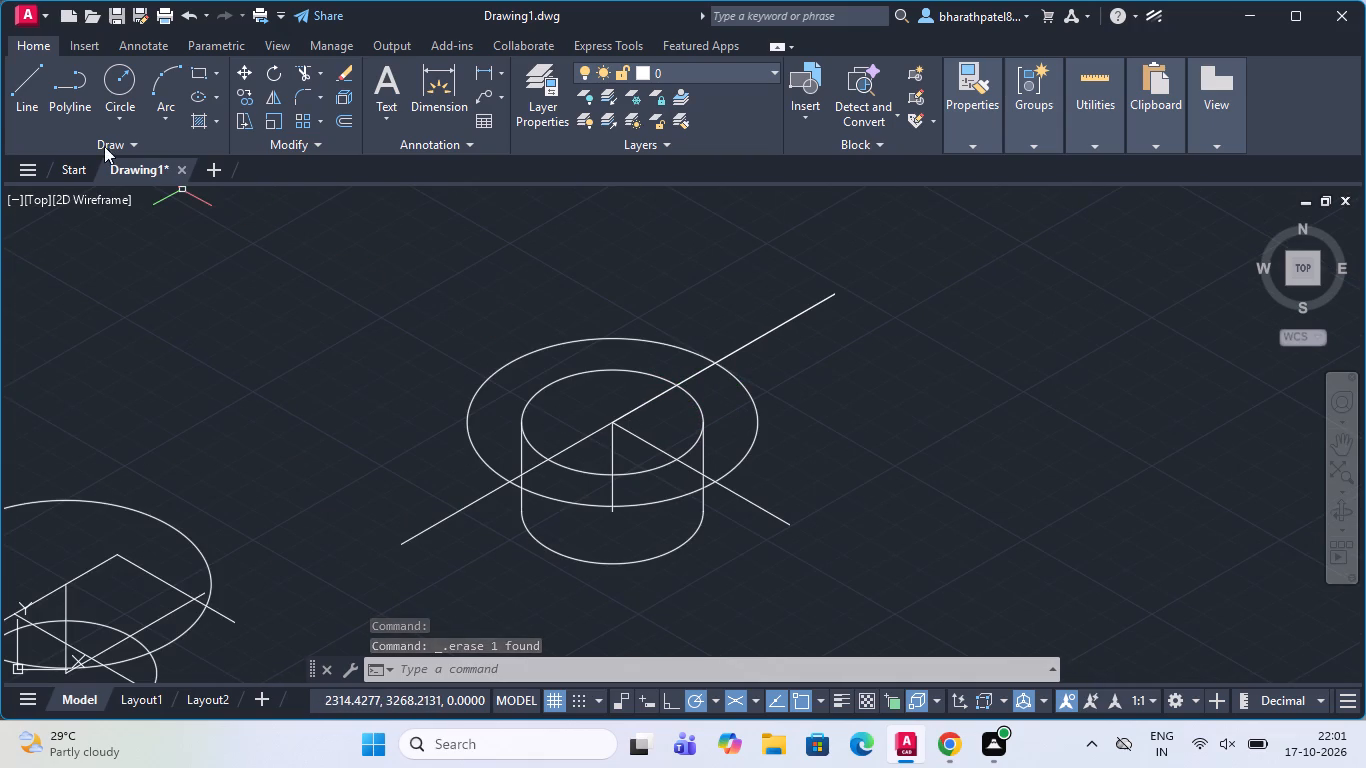
click(33, 84)
scroll(653, 415, up, 2)
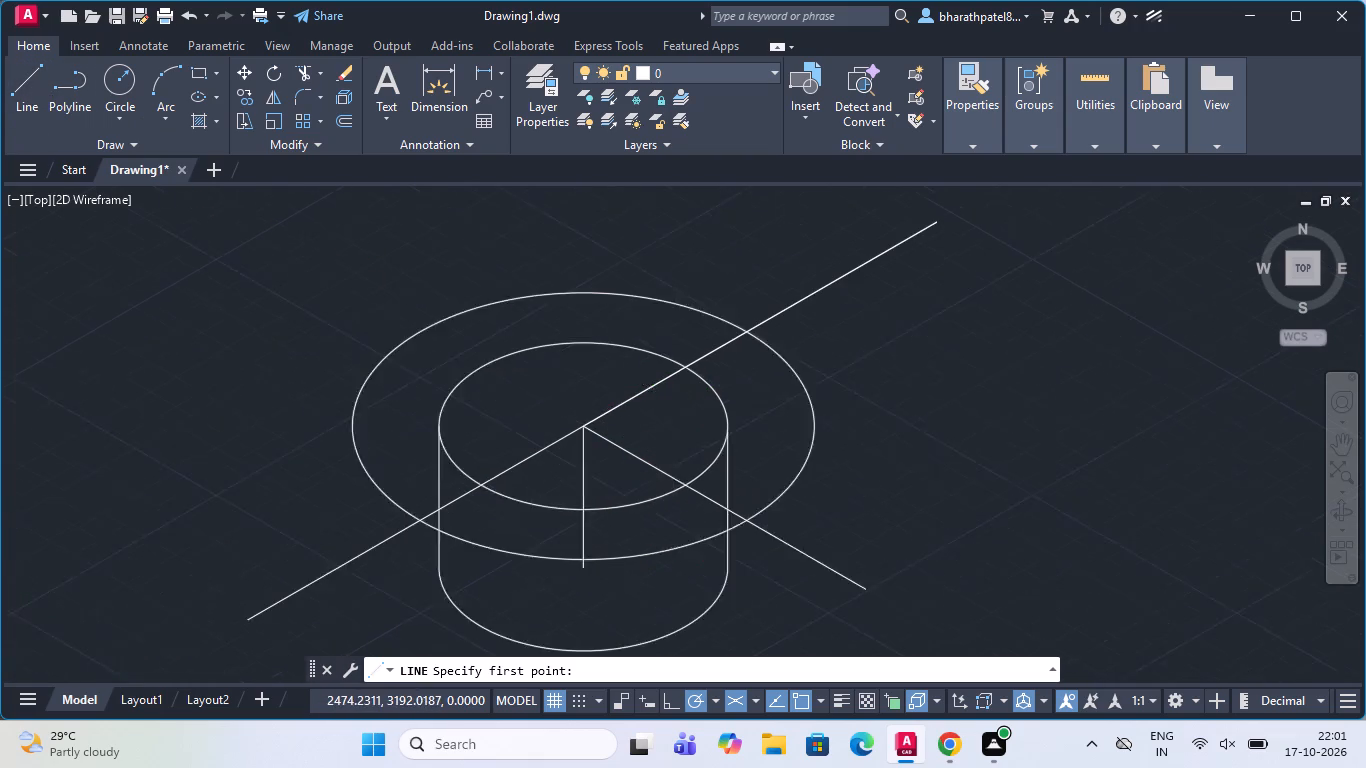
click(535, 433)
scroll(552, 483, down, 2)
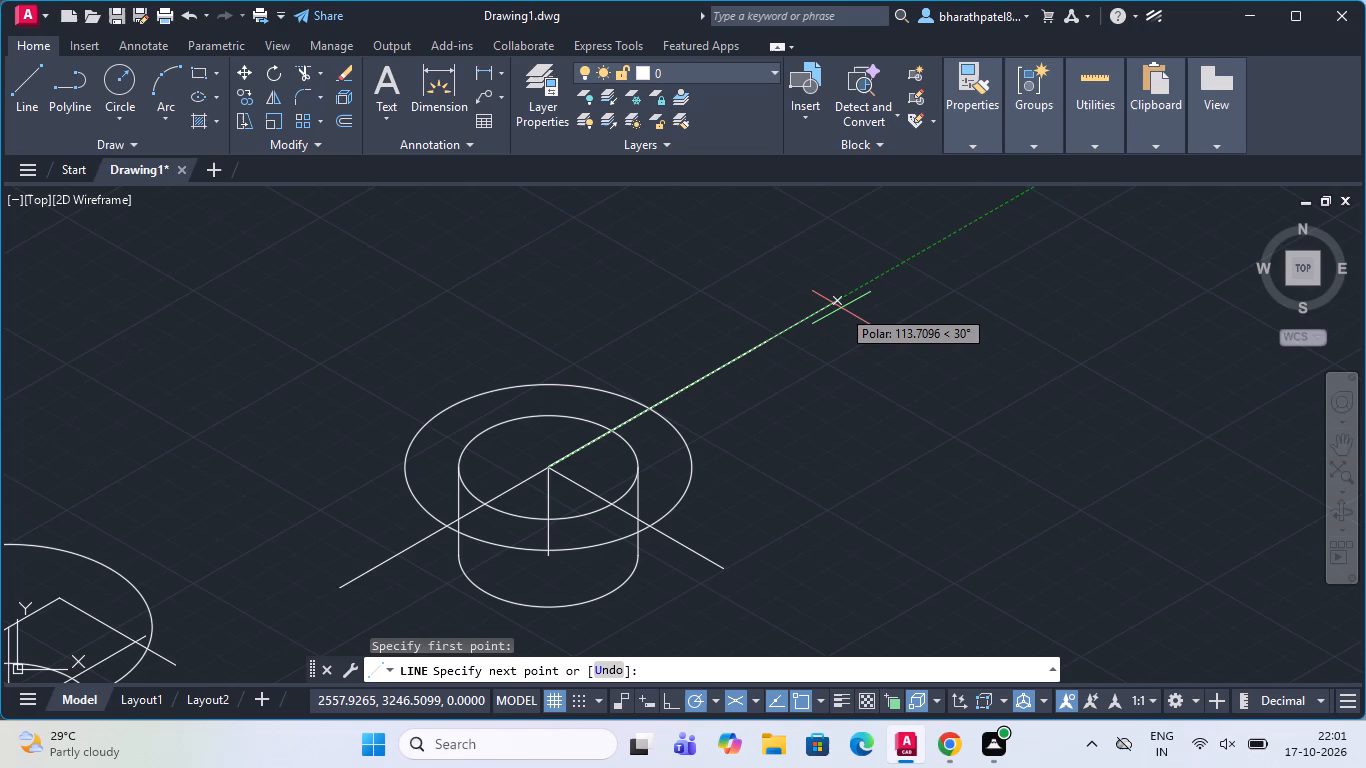
key(2)
key(0)
key(Return)
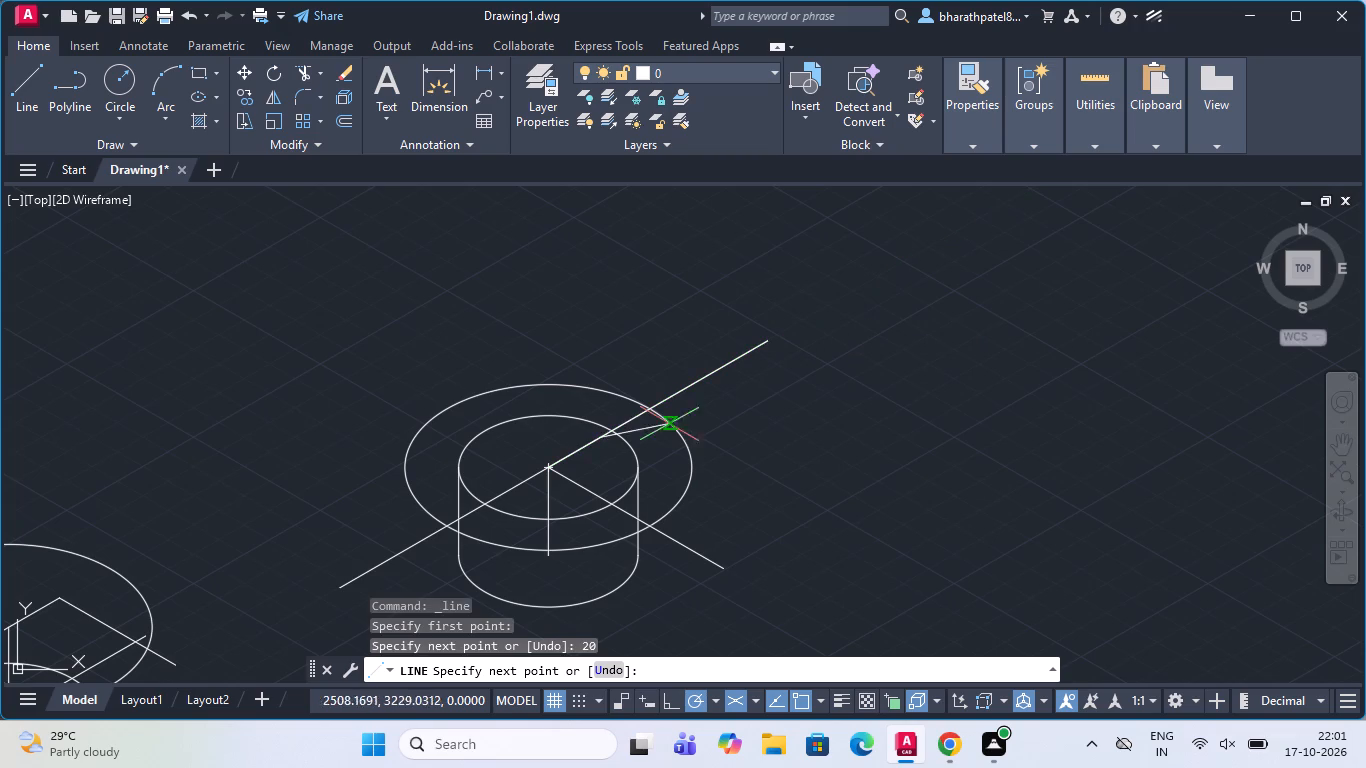
click(748, 518)
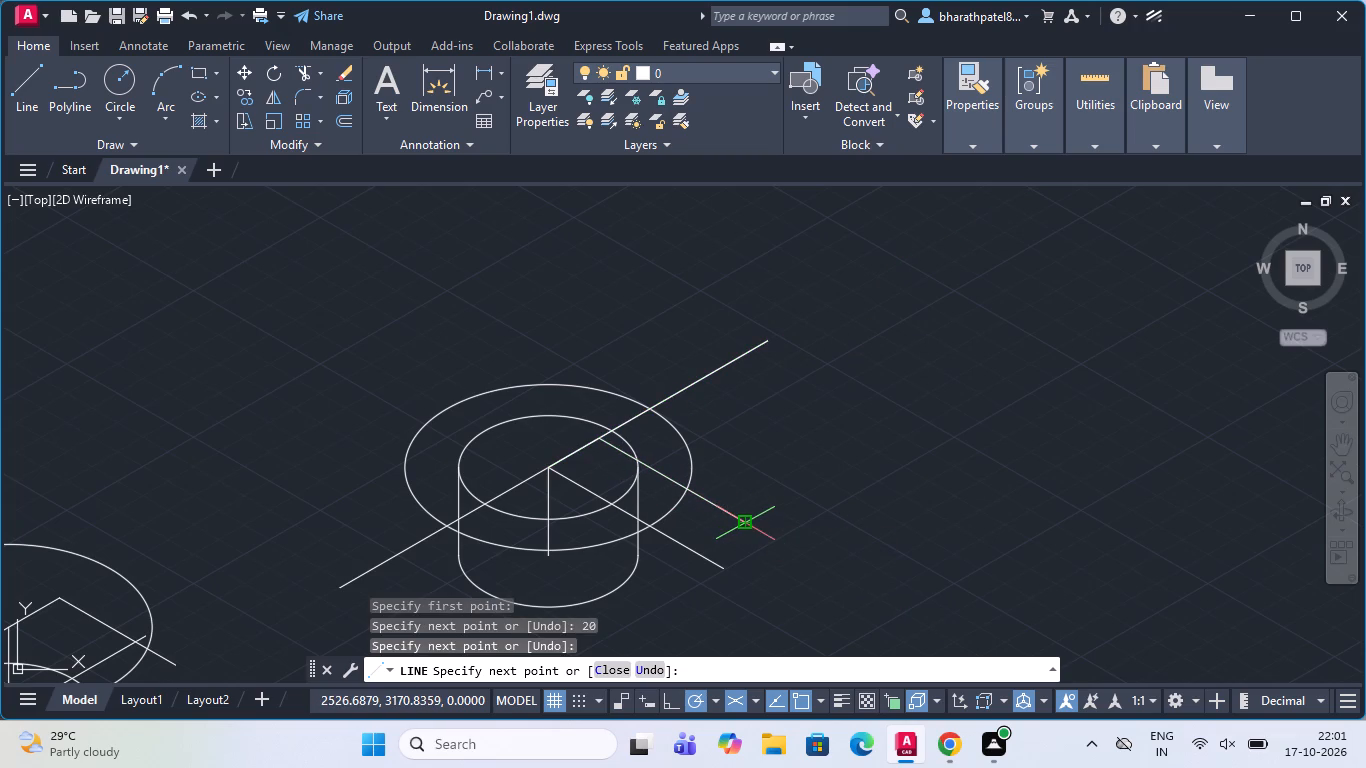
key(Escape)
Draw a 20-unit line at 210° from the isocircles' centre, continued about 72 units at 330° past the 80-diameter isocircle.
click(12, 81)
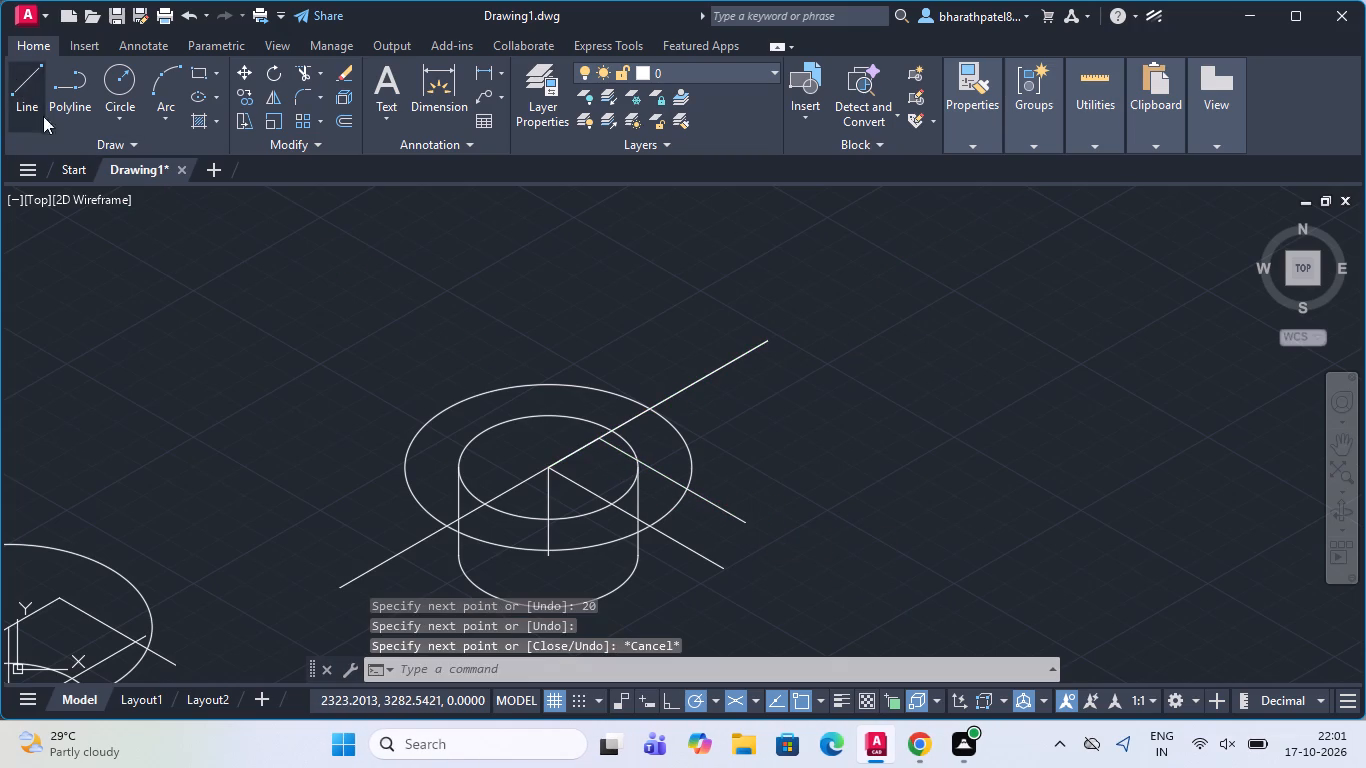
drag(548, 466, 535, 473)
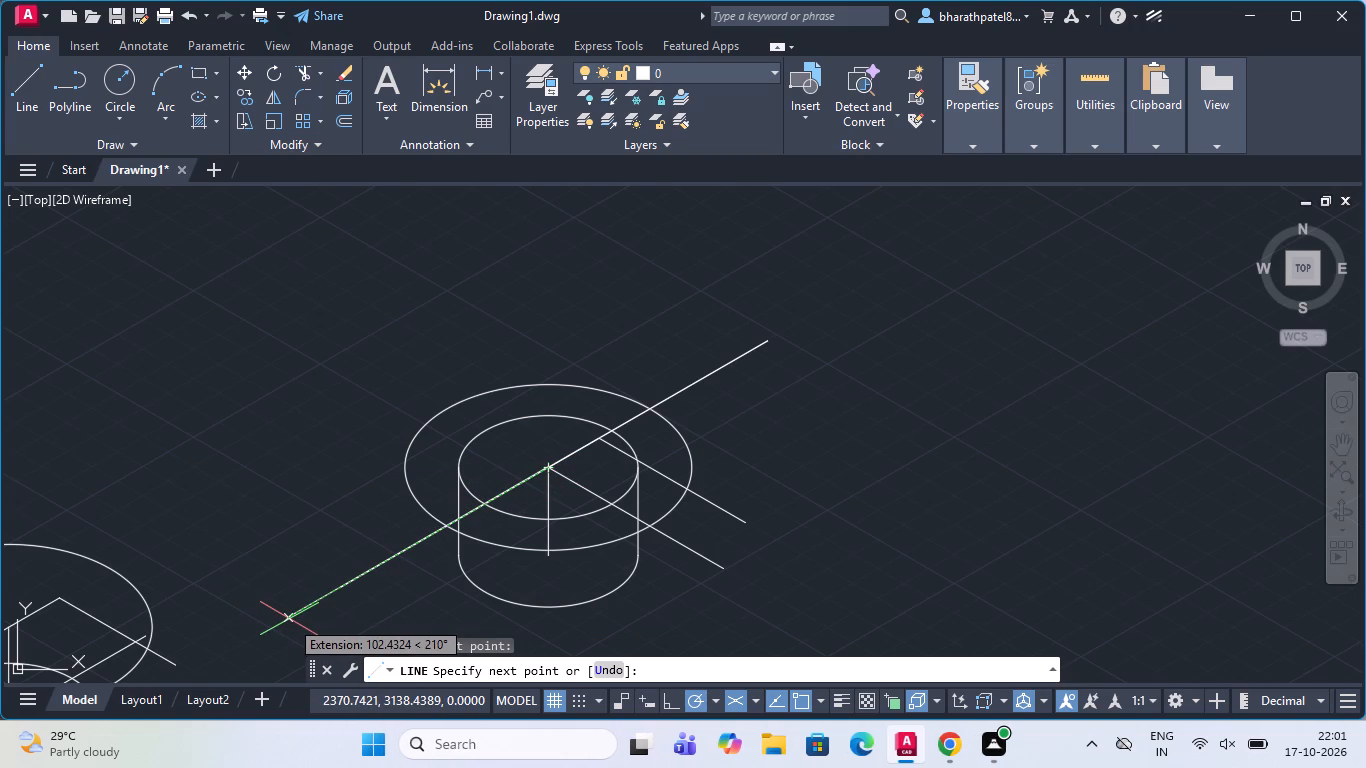
text(20)
key(Return)
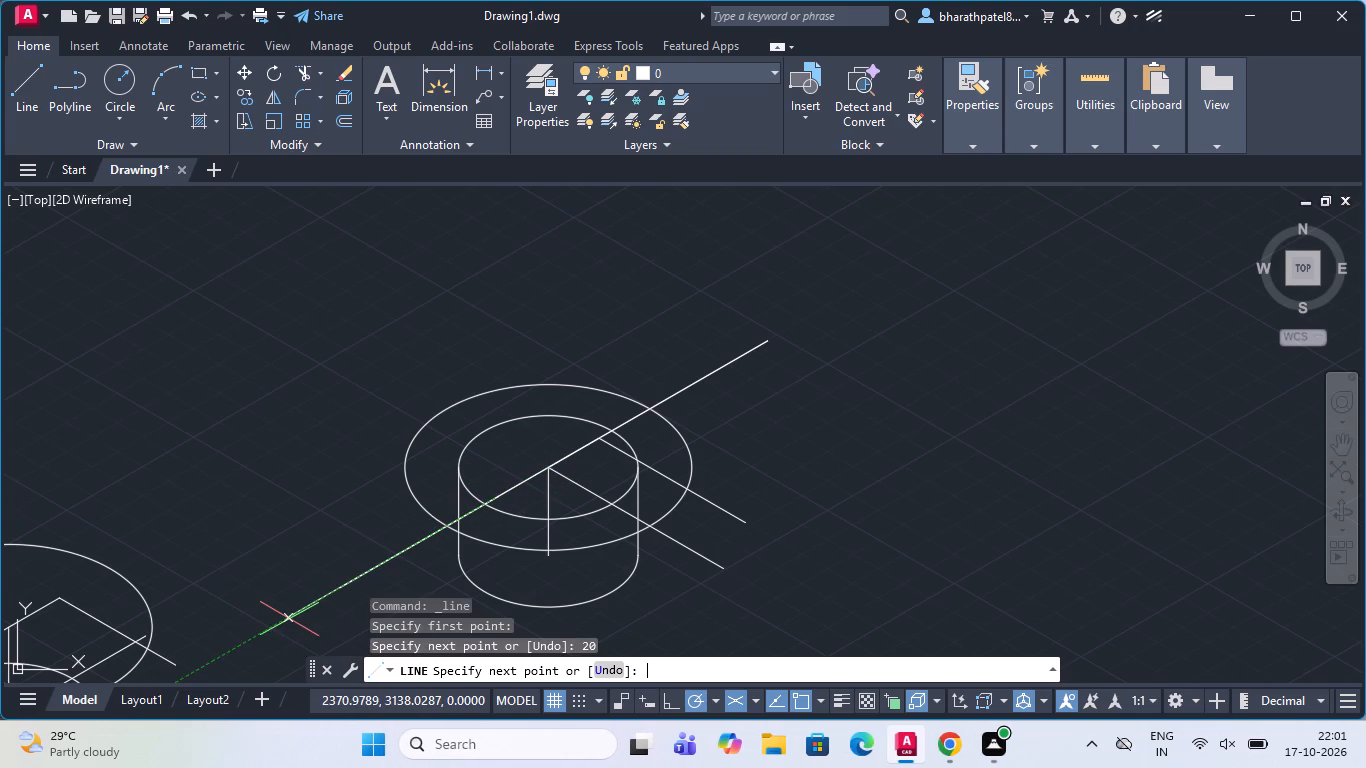
click(682, 604)
key(Escape)
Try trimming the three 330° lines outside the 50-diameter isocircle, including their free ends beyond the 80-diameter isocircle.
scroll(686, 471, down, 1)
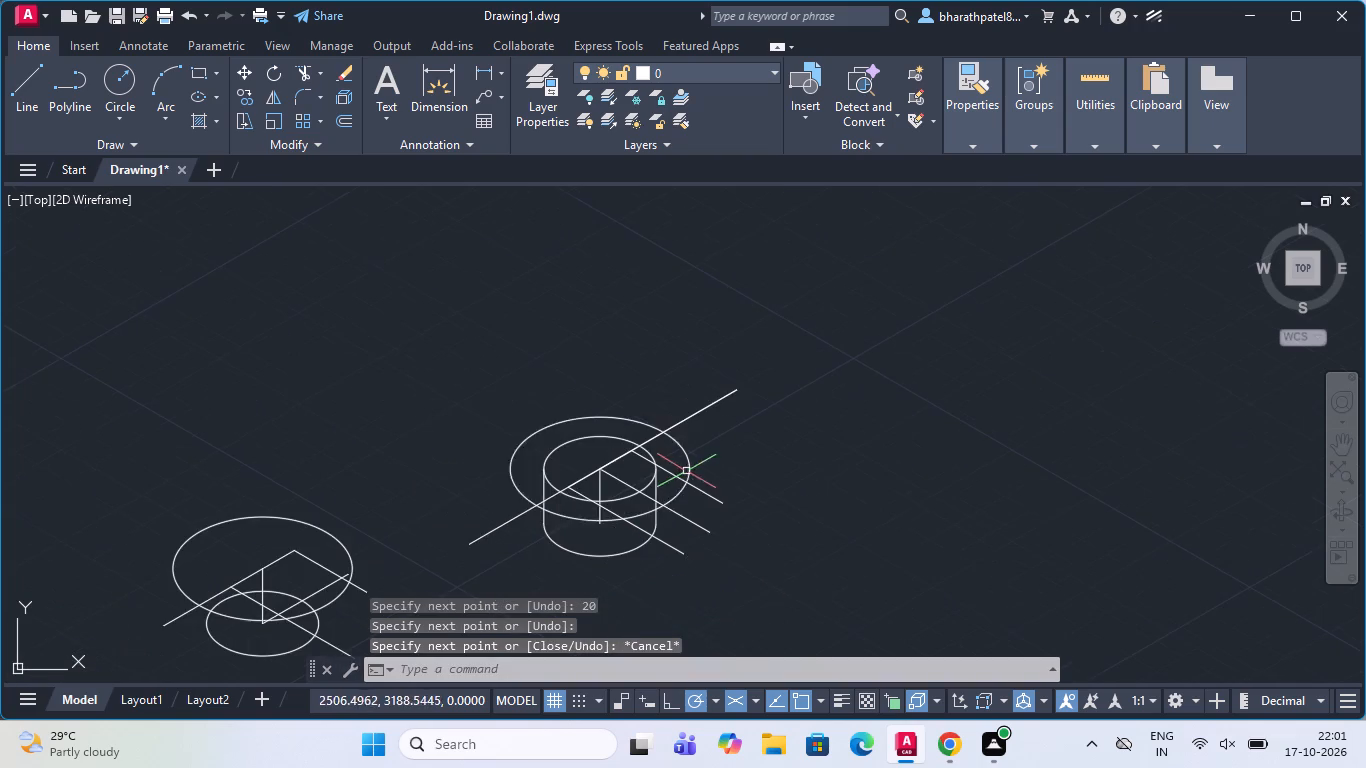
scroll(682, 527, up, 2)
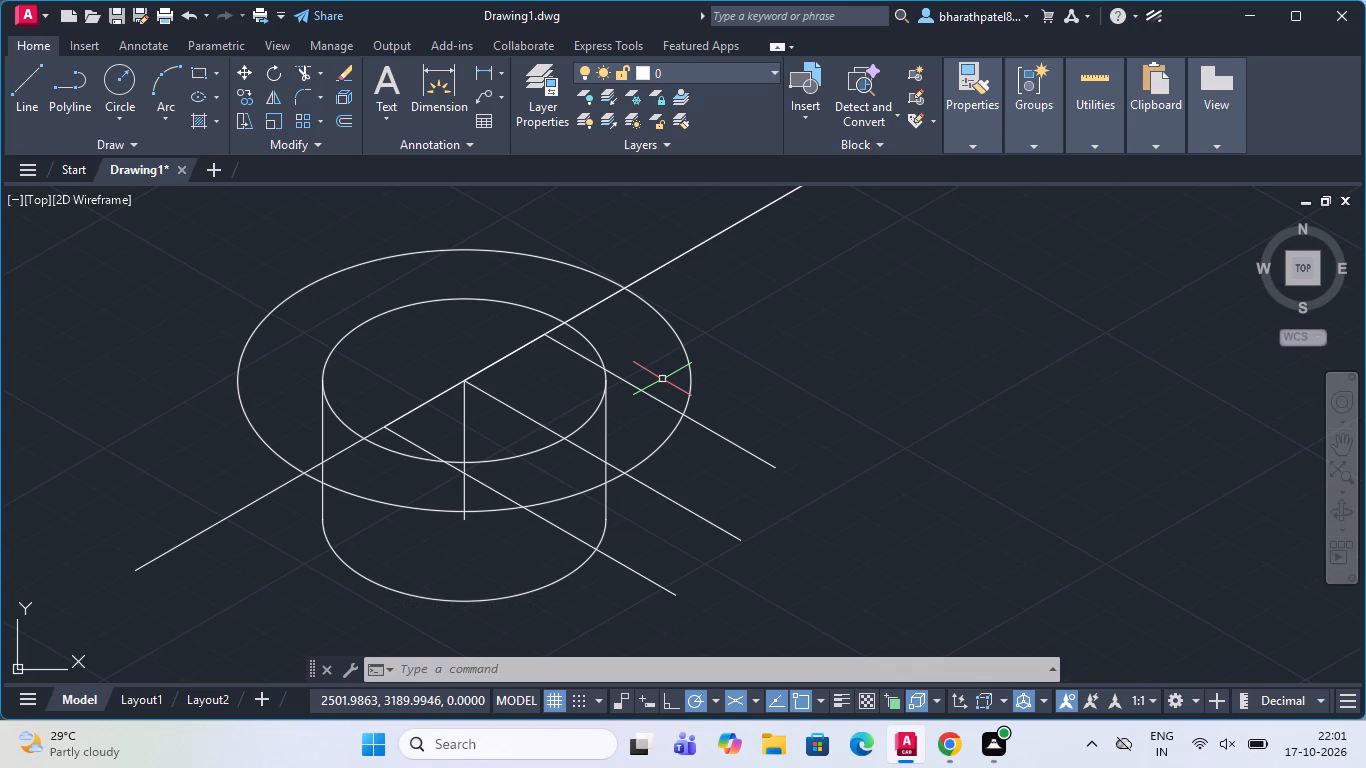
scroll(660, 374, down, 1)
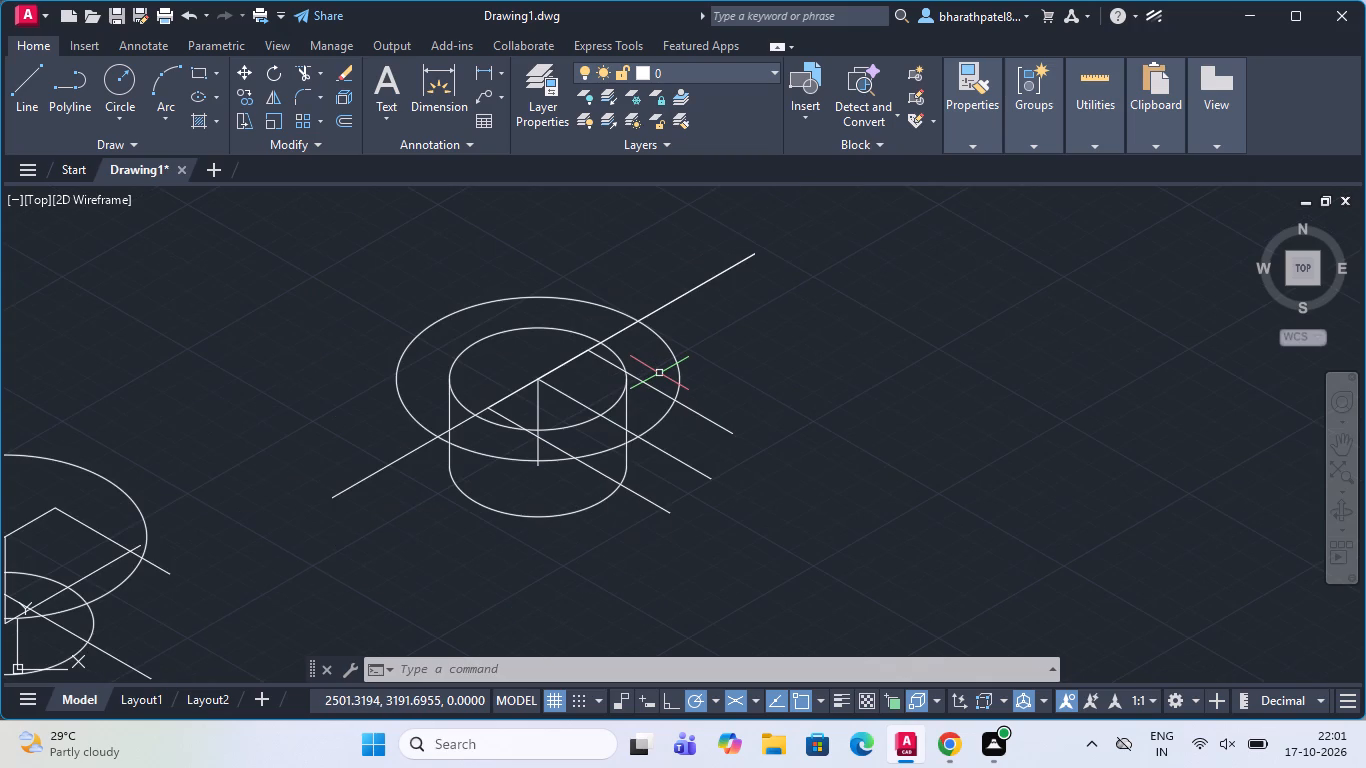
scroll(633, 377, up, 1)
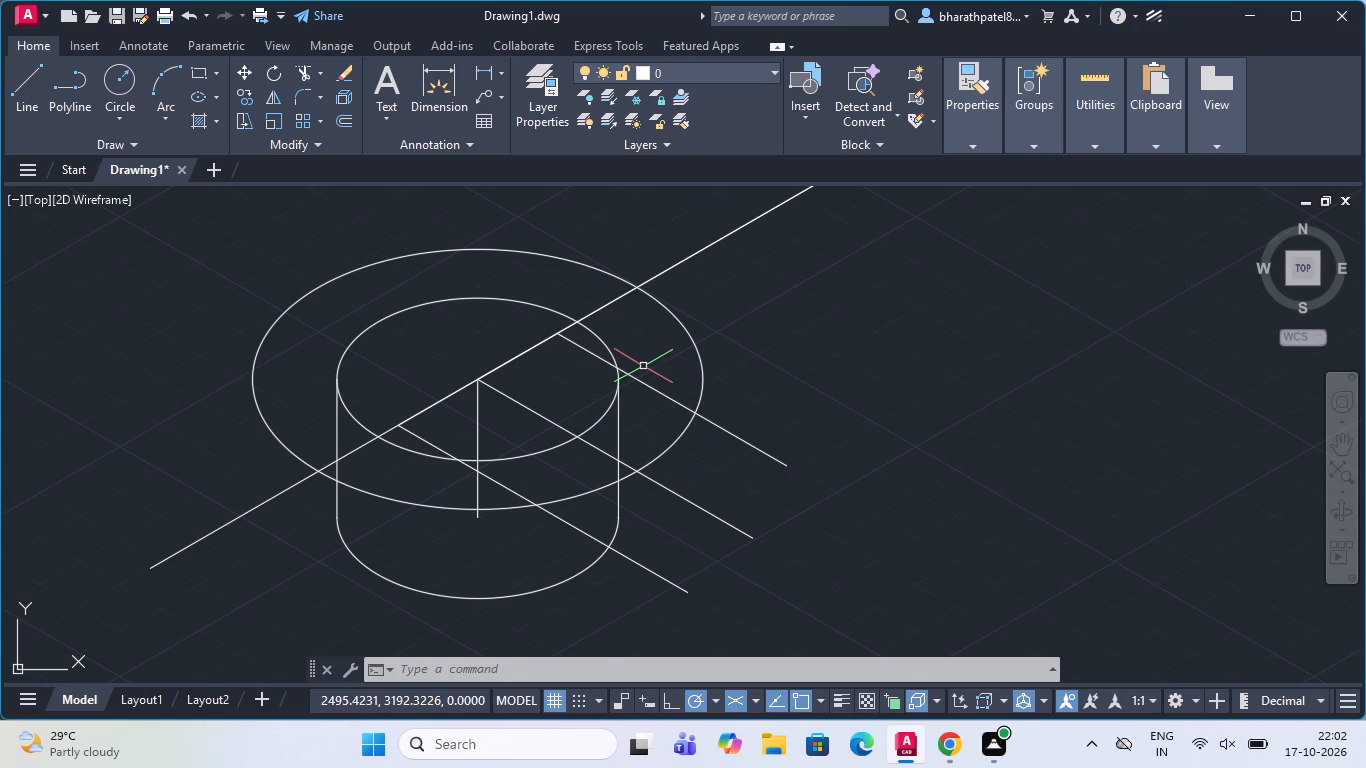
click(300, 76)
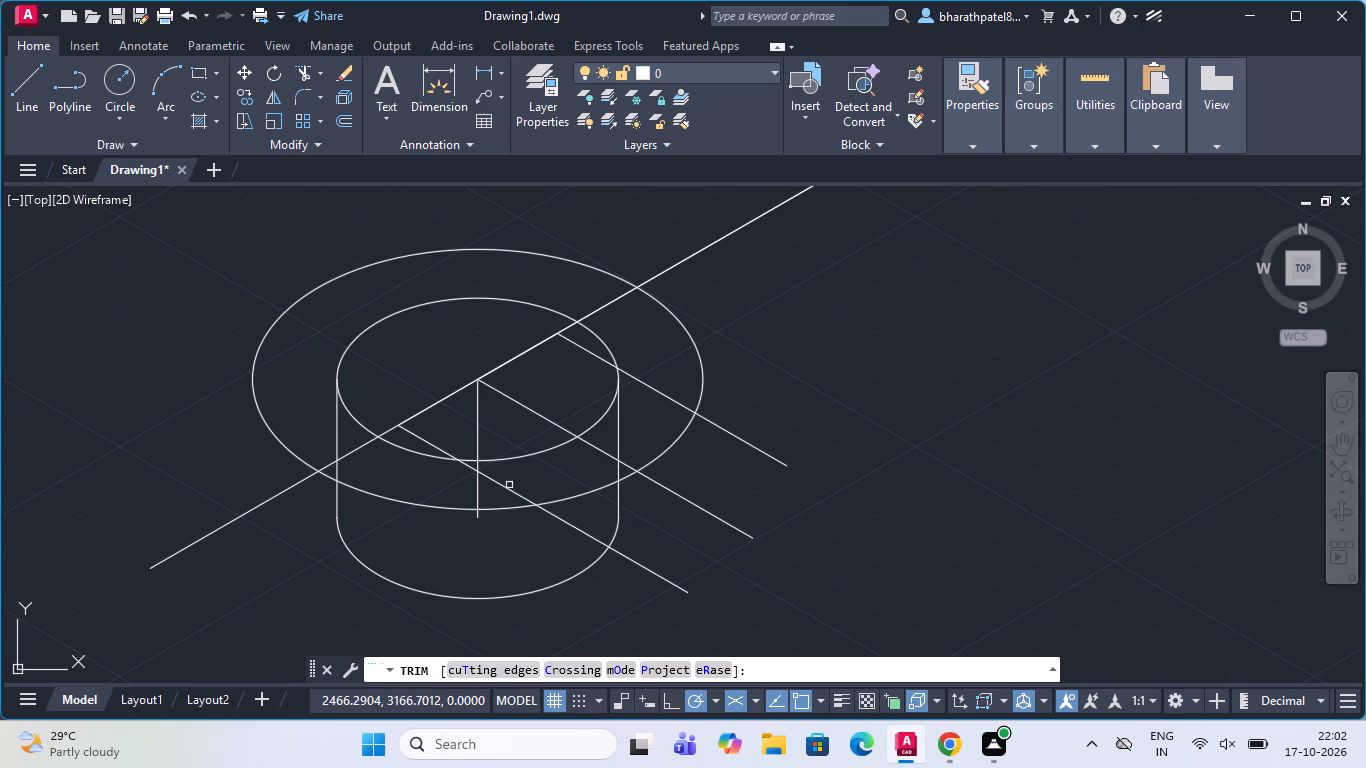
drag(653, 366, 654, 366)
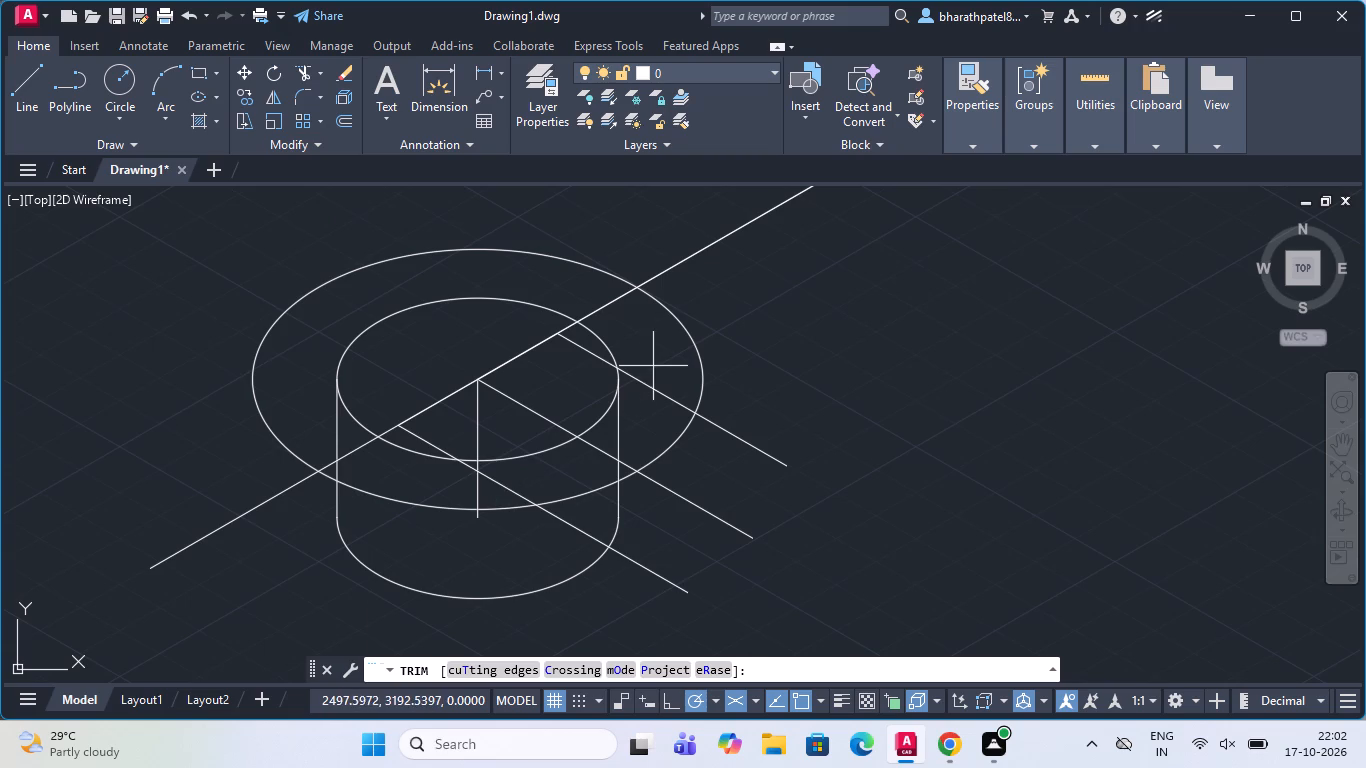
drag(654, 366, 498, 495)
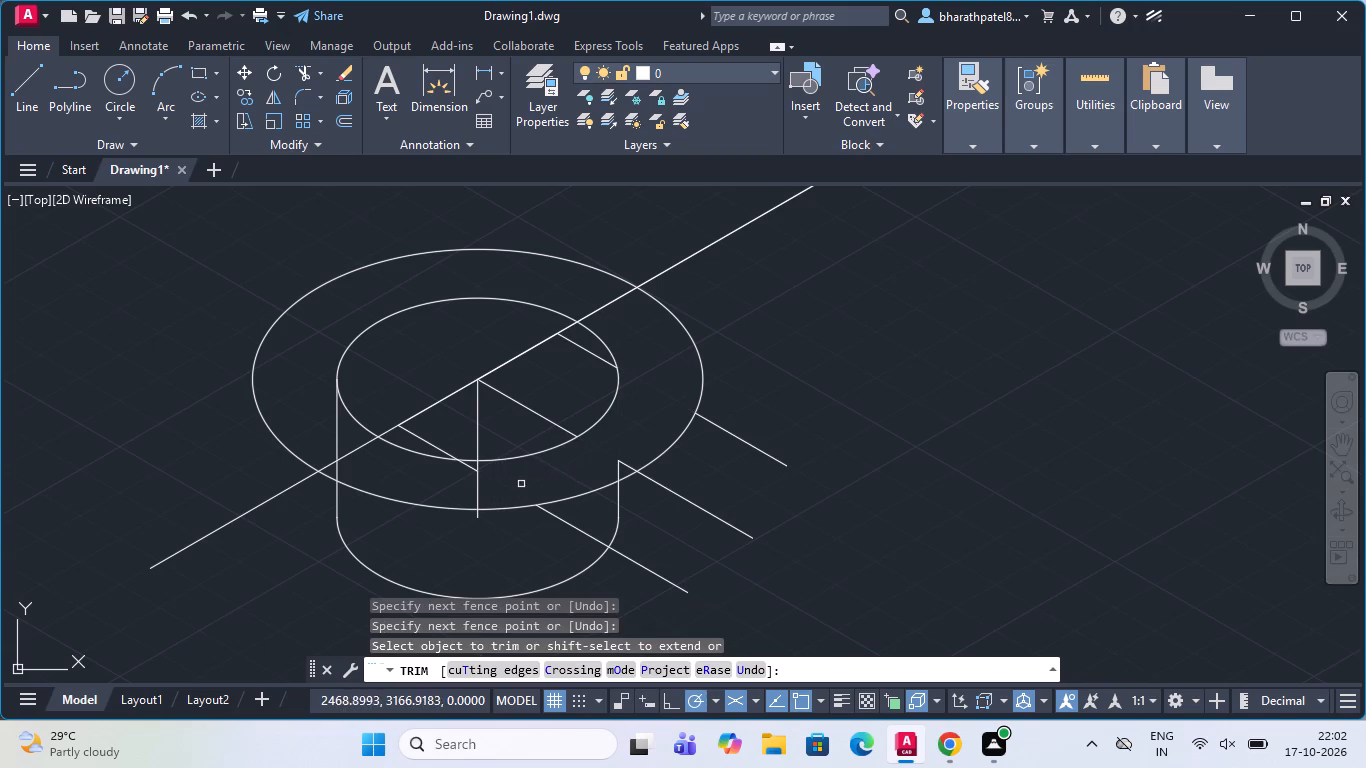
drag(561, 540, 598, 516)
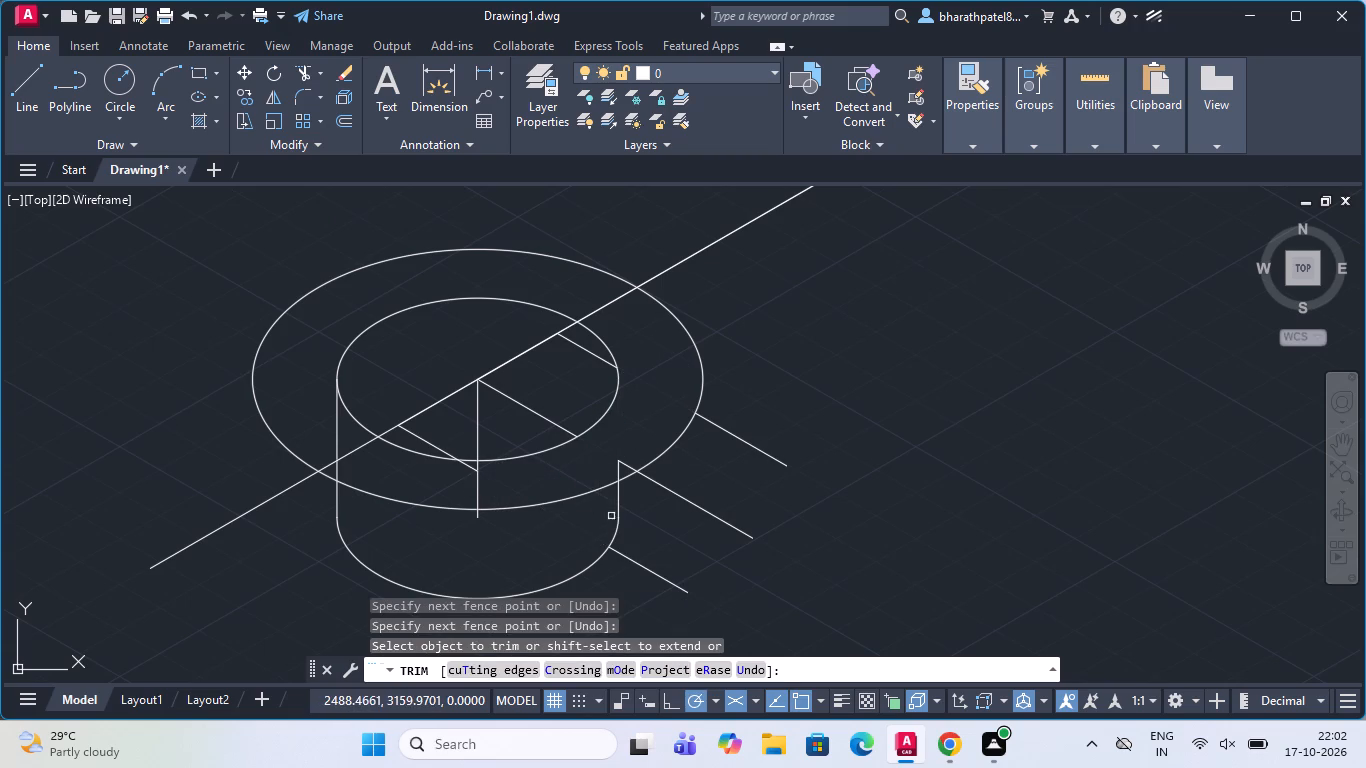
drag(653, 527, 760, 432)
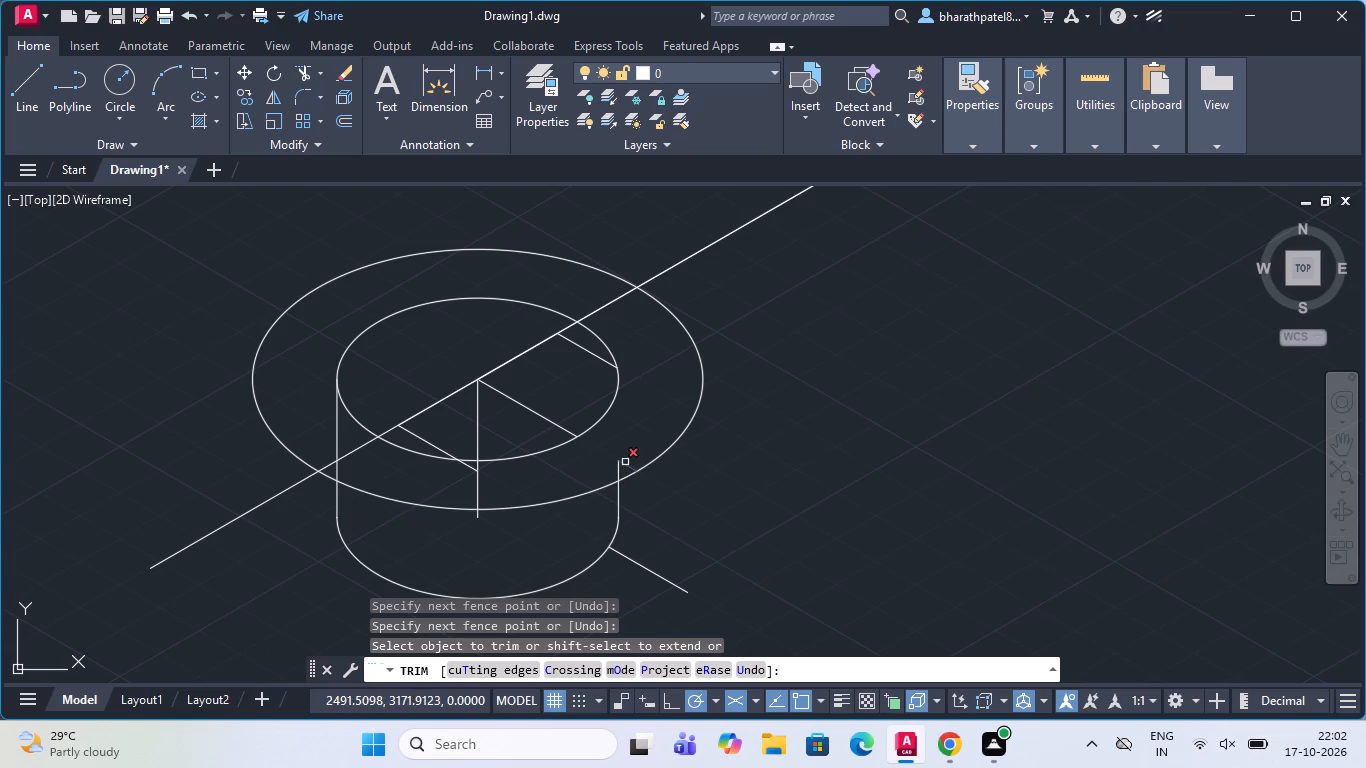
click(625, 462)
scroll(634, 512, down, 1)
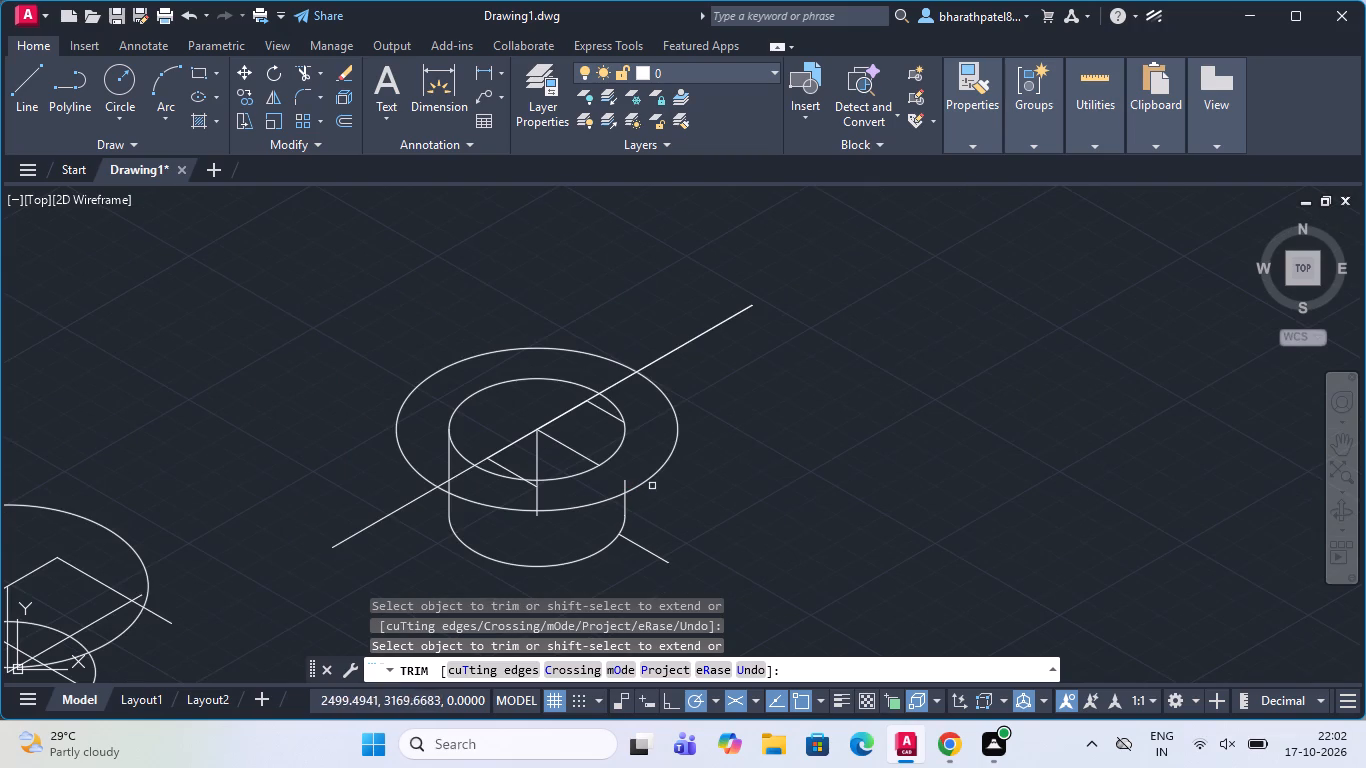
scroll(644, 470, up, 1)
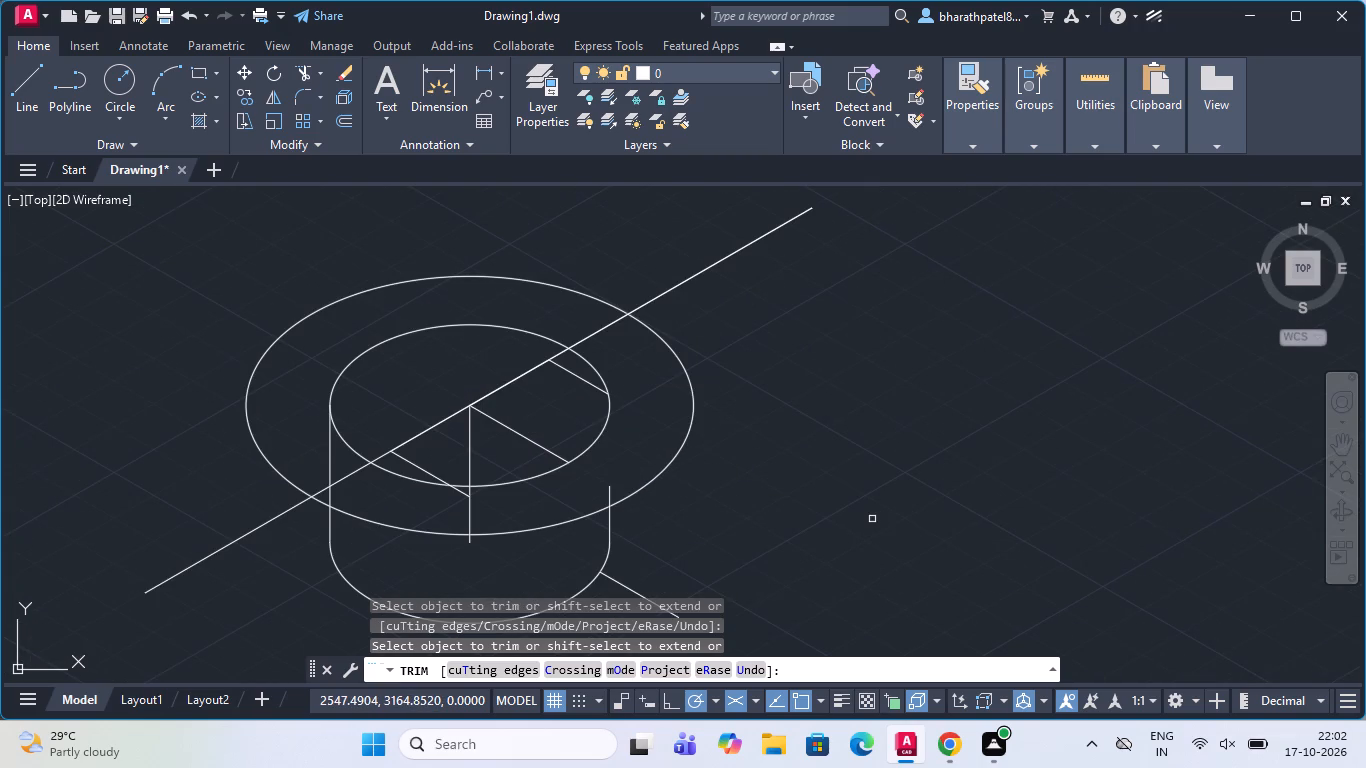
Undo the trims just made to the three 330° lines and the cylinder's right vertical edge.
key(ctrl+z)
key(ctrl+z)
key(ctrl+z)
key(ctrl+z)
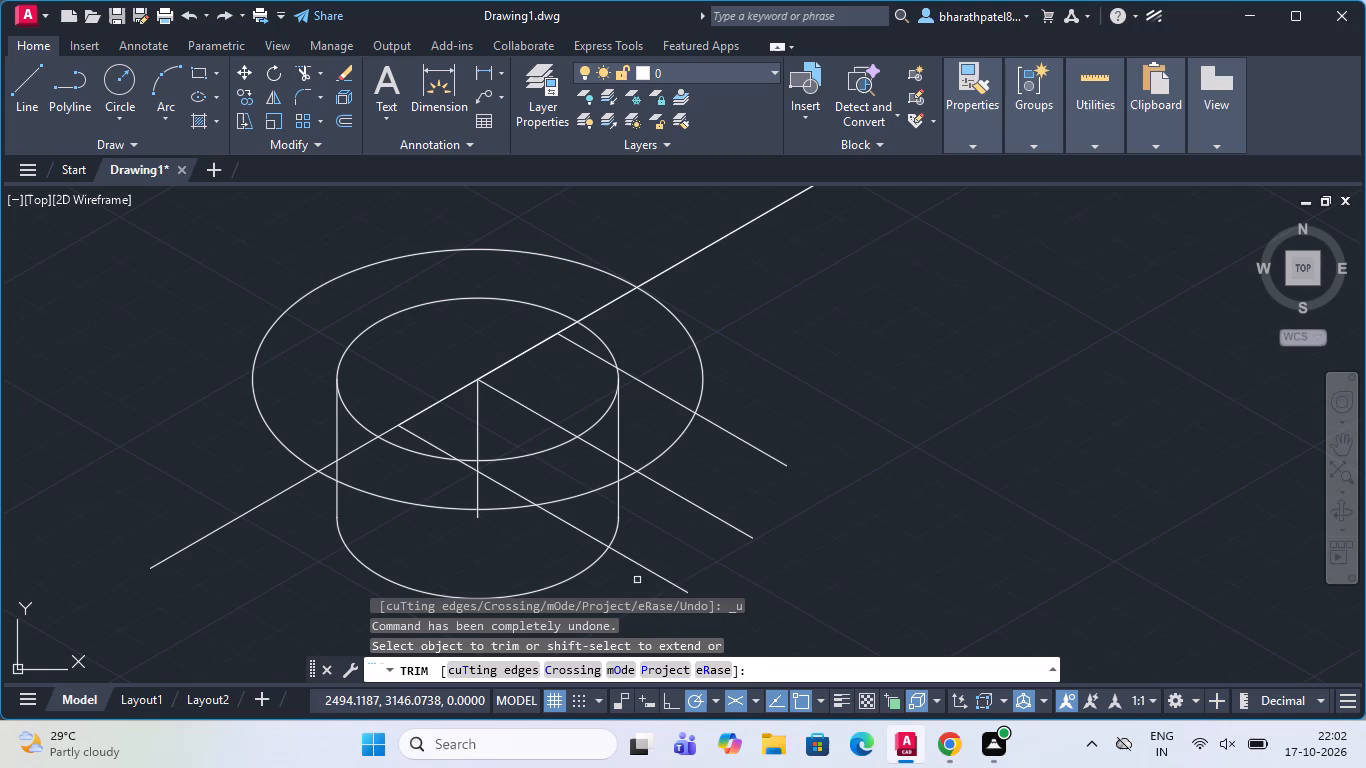
Trim the three 330° lines' ends beyond the part outline, cutting the middle one back to the cylinder's right vertical edge.
drag(637, 581, 774, 432)
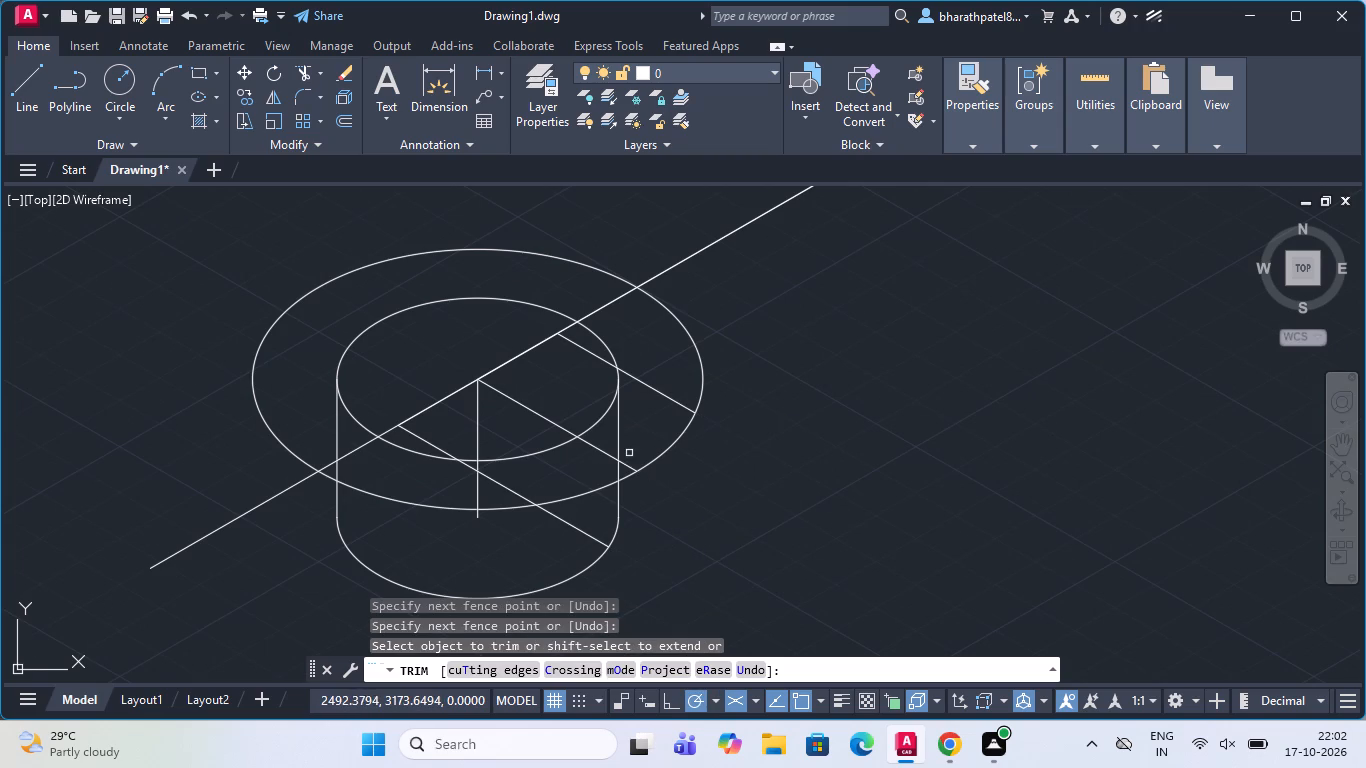
scroll(629, 453, up, 2)
click(613, 490)
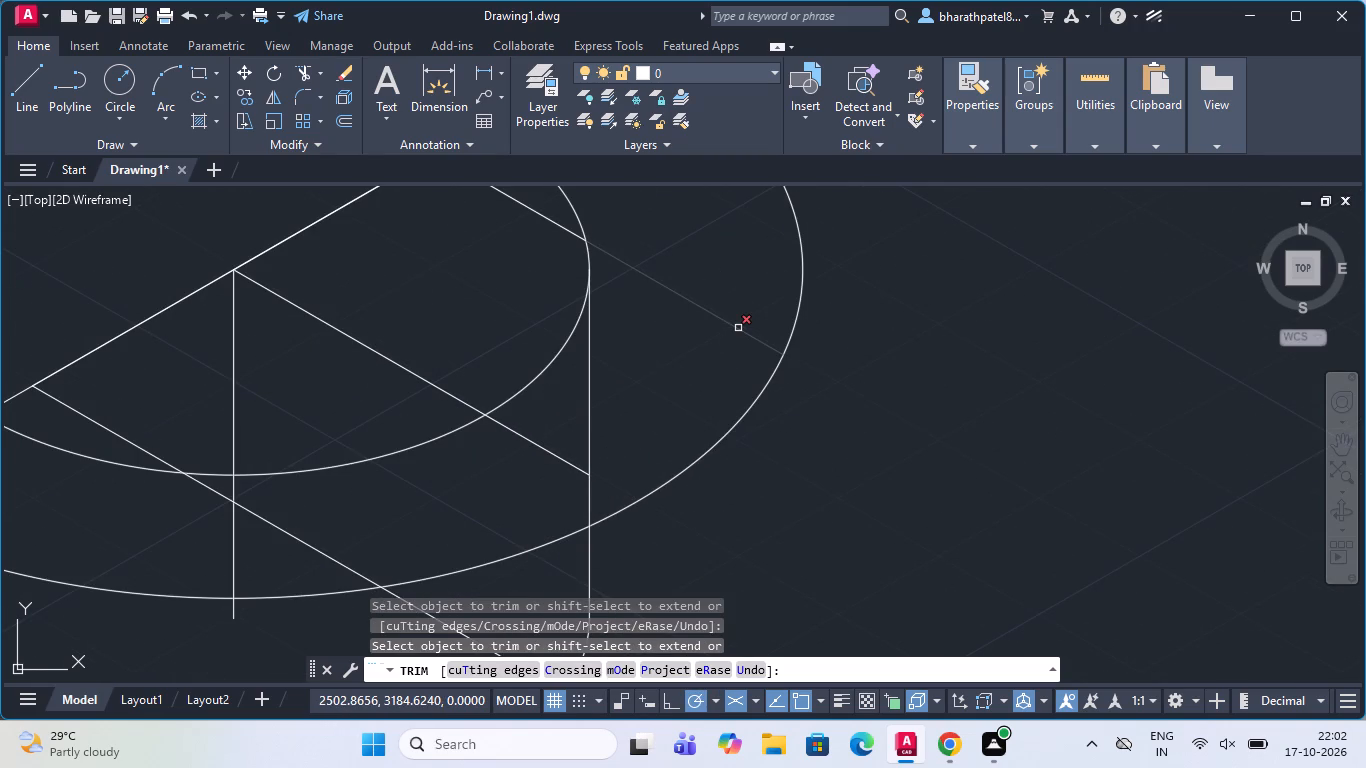
scroll(734, 336, down, 2)
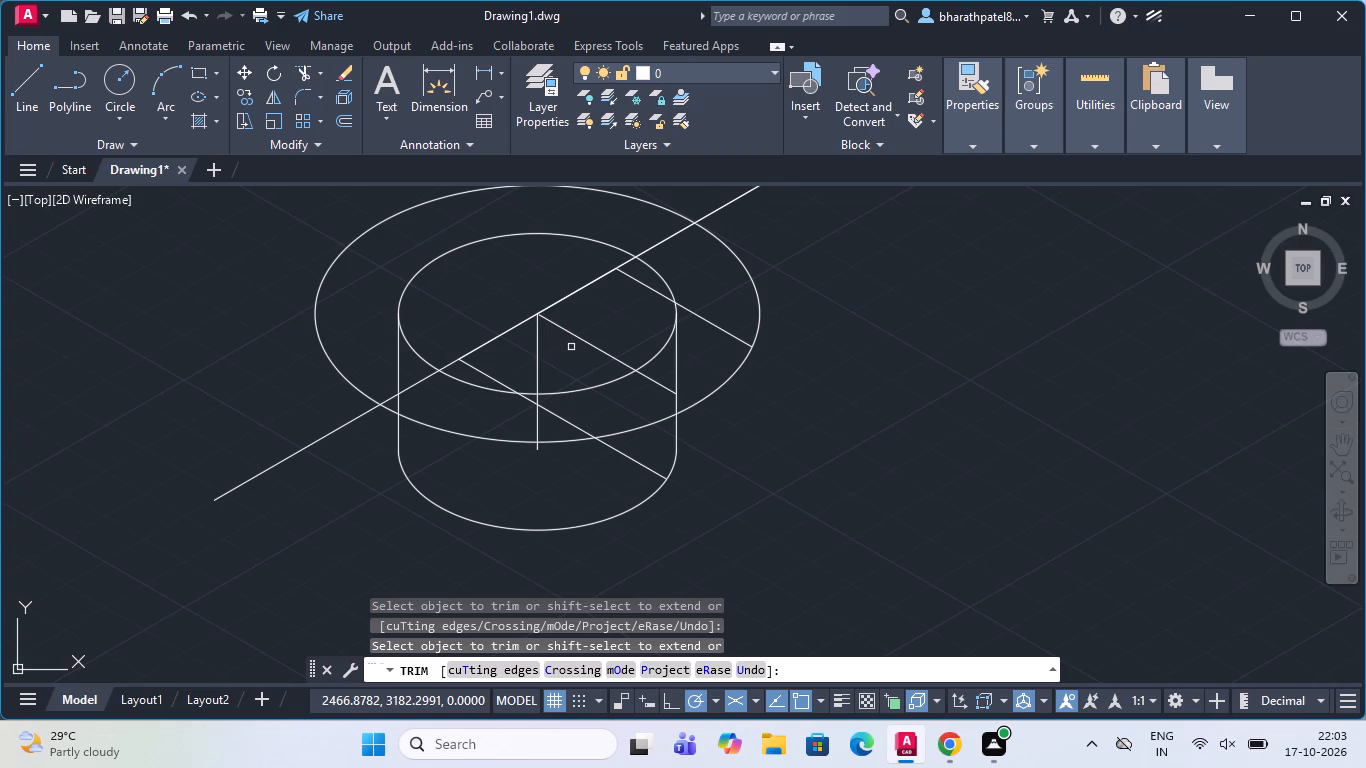
key(Escape)
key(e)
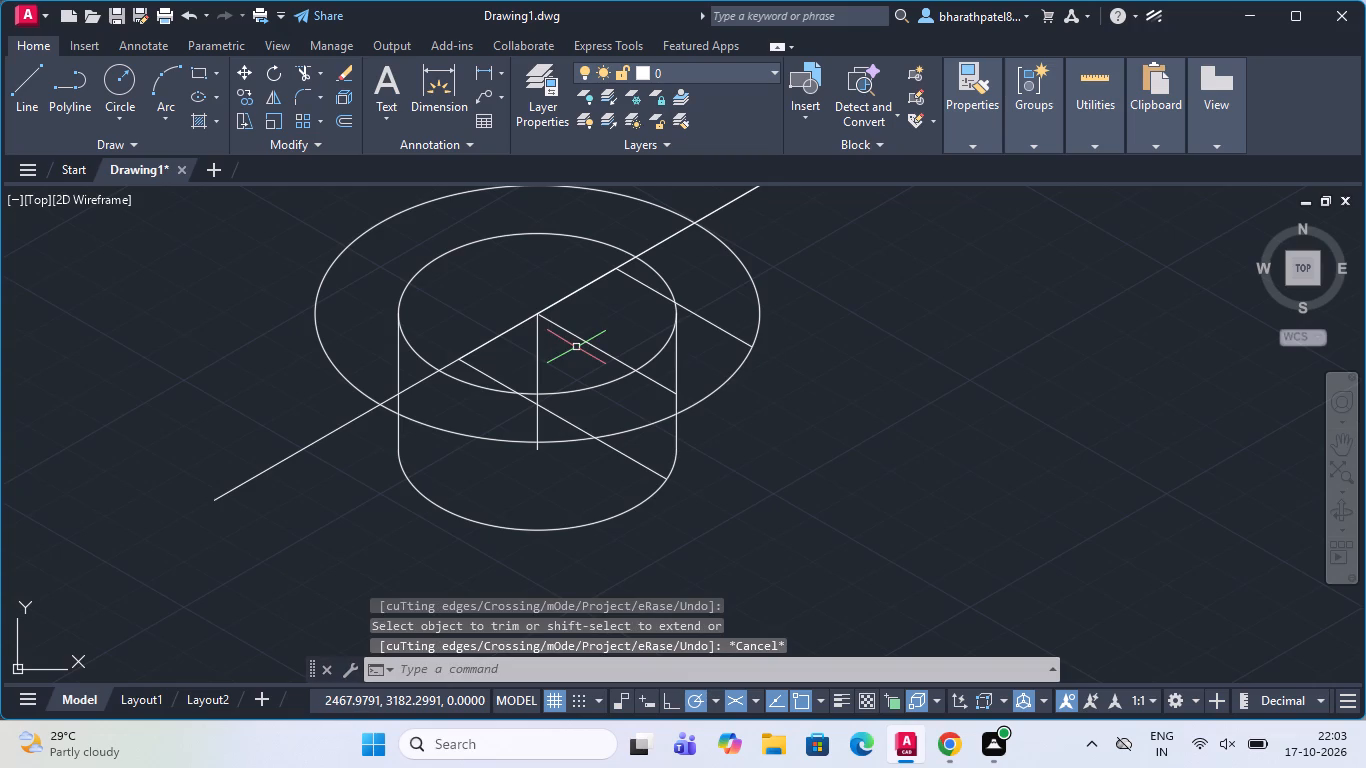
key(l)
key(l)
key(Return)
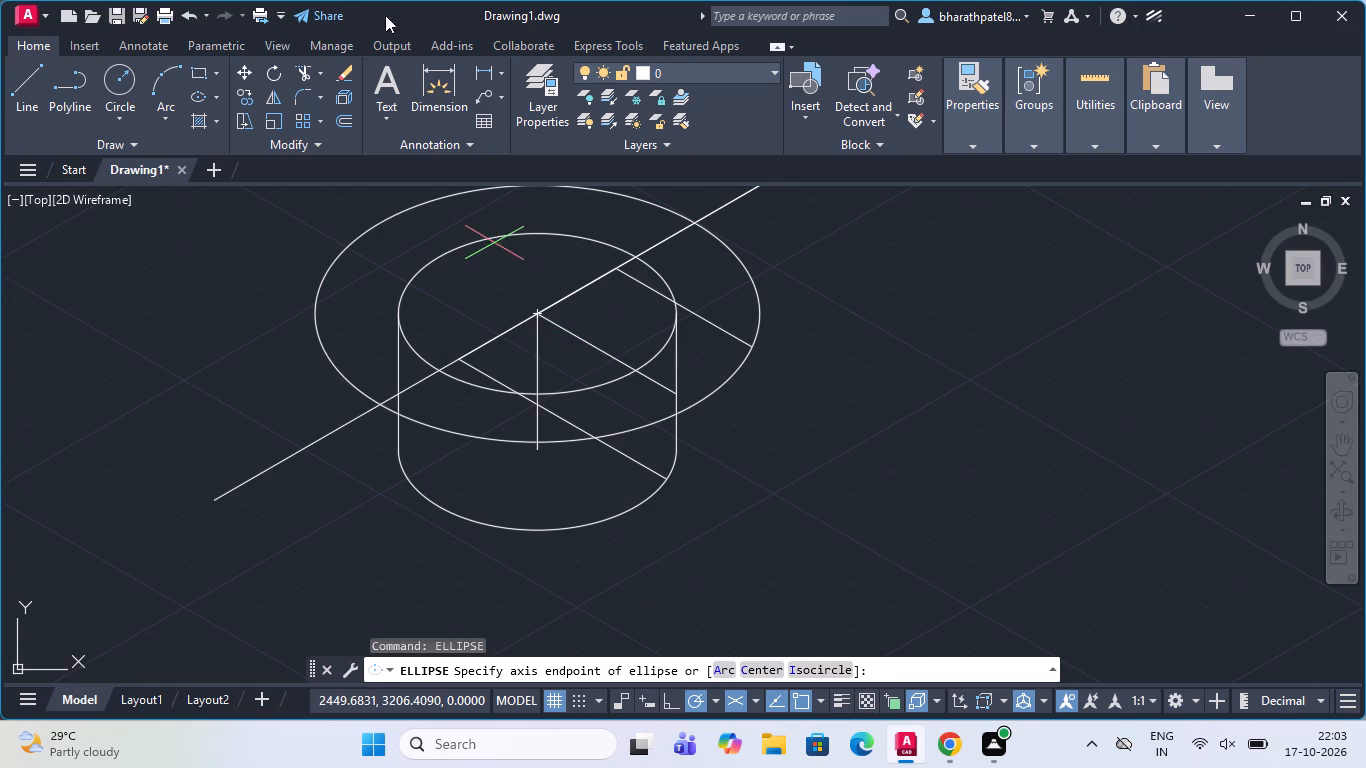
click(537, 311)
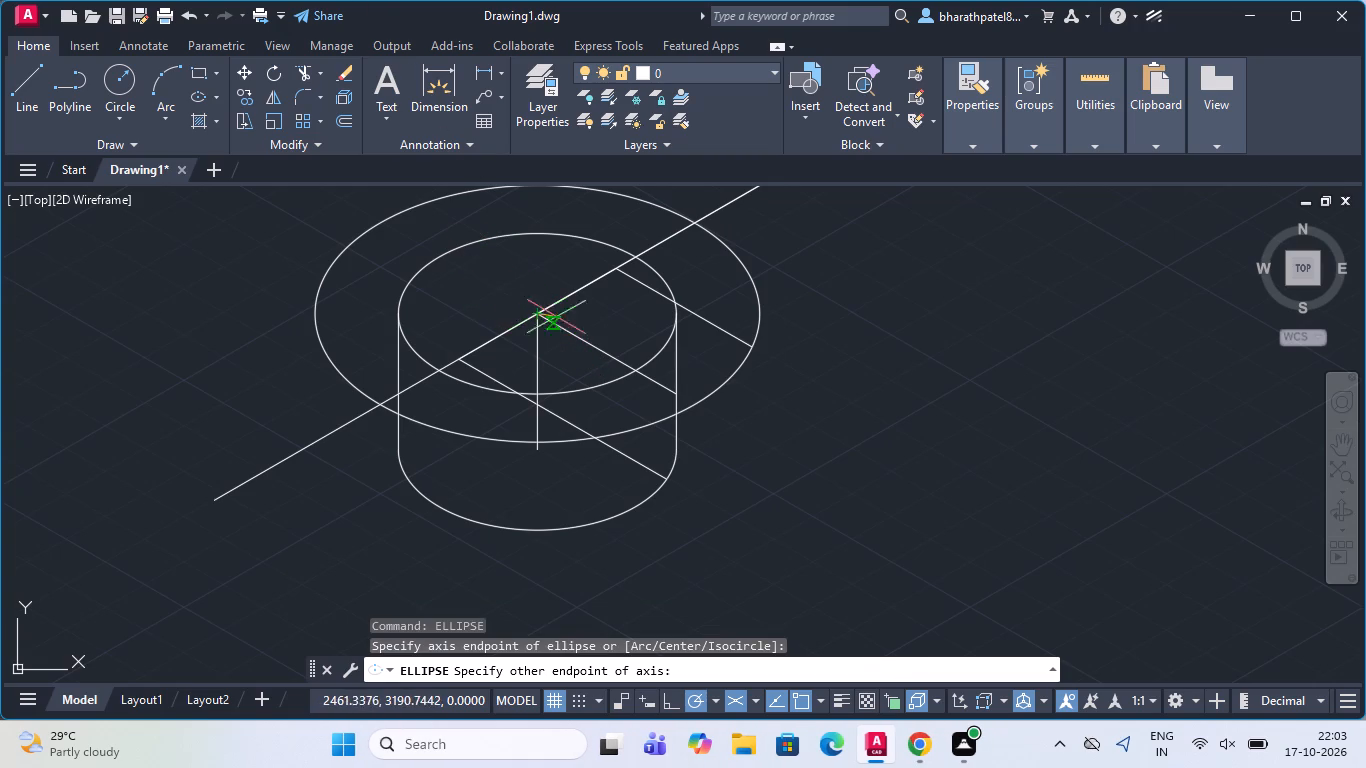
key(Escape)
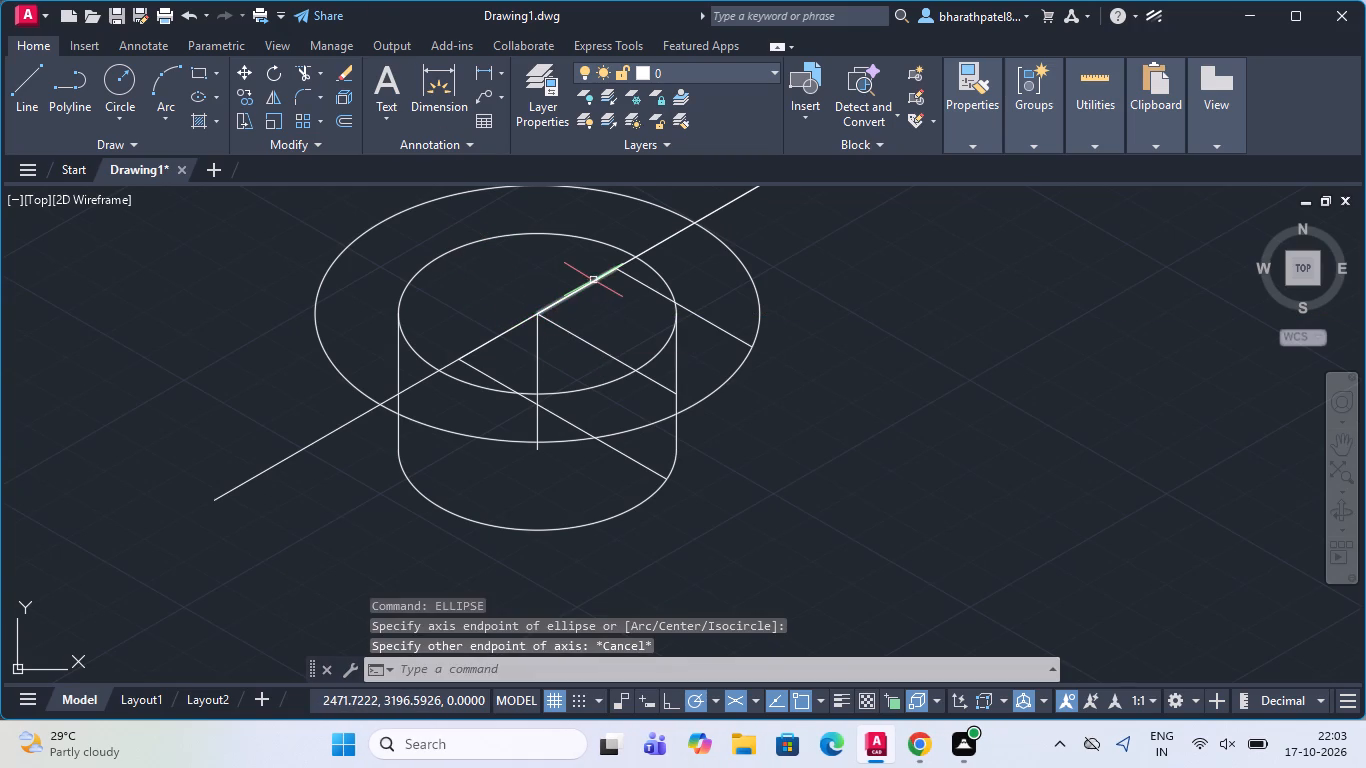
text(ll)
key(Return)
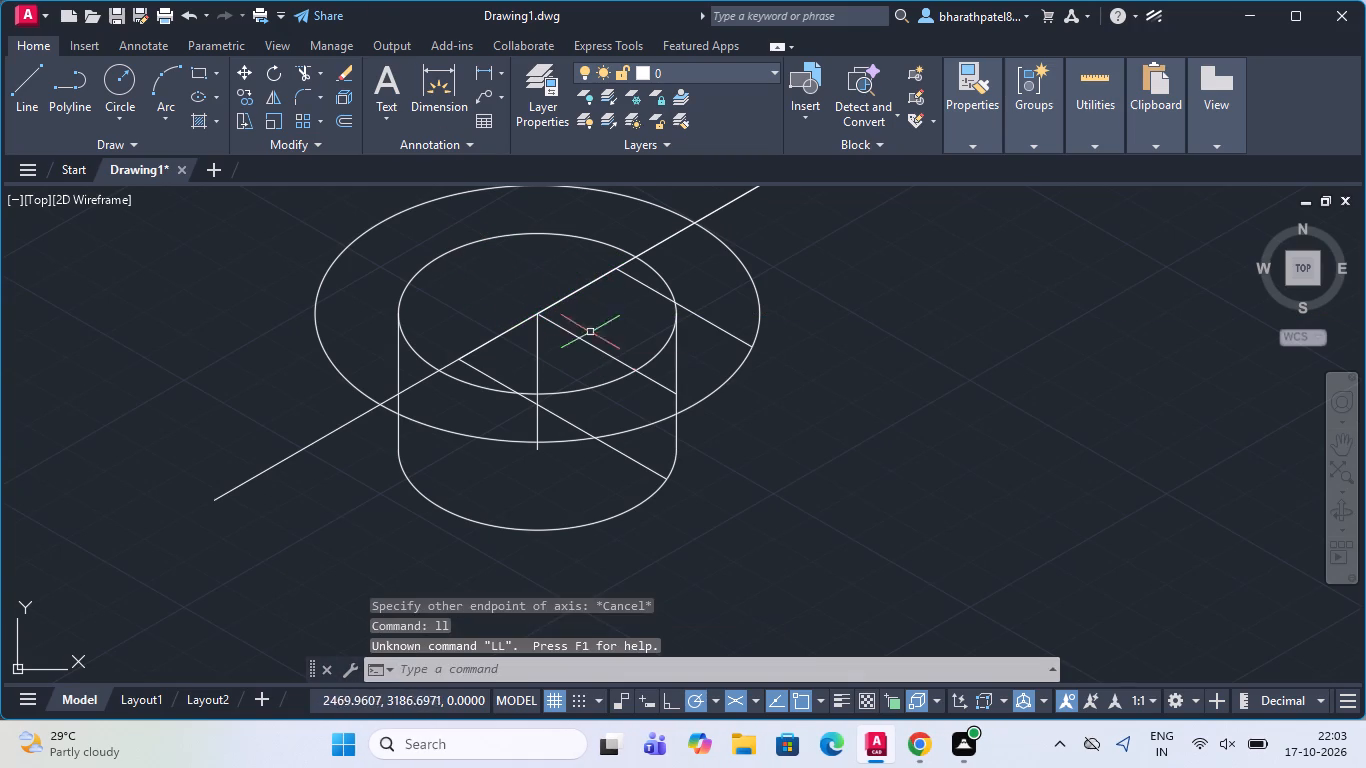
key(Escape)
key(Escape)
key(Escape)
Draw a 30-diameter isocircle centred on the common centre of the 50- and 80-diameter isocircles.
key(e)
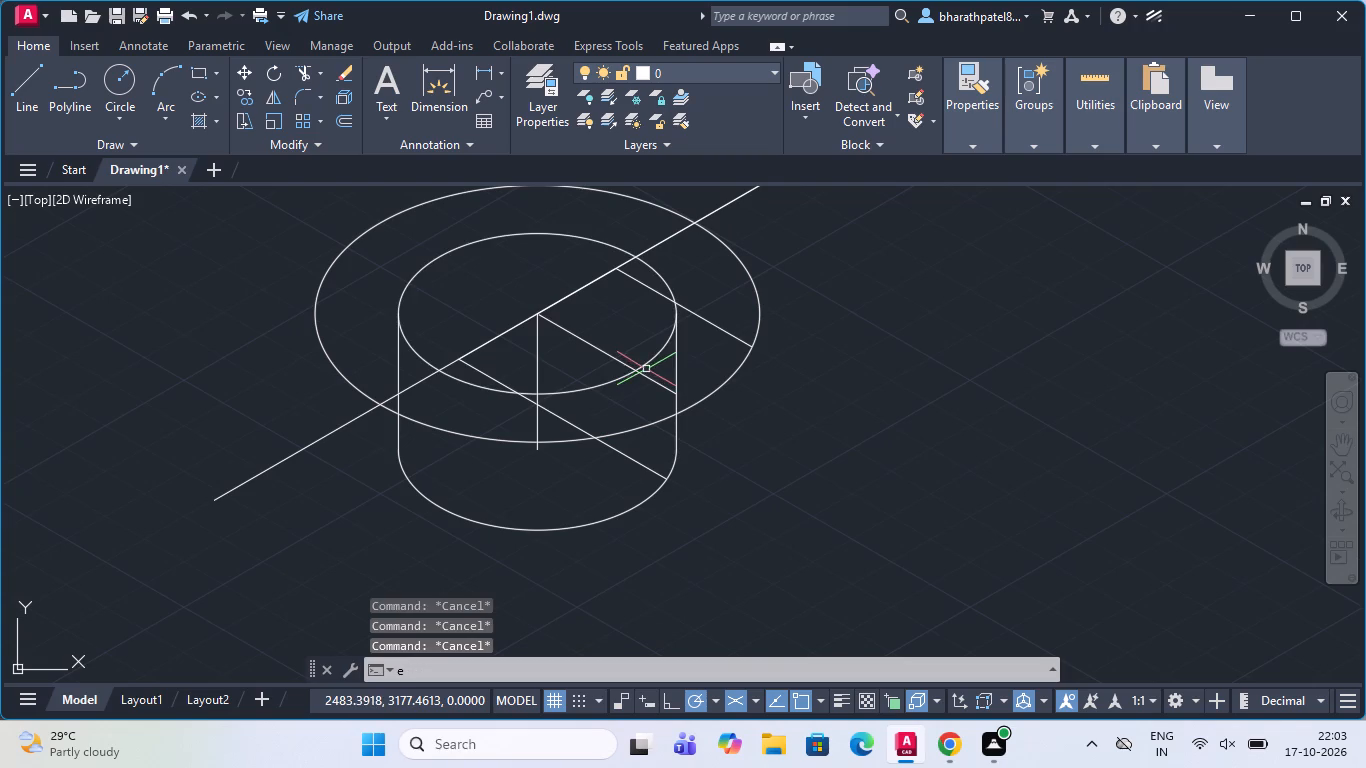
key(l)
key(l)
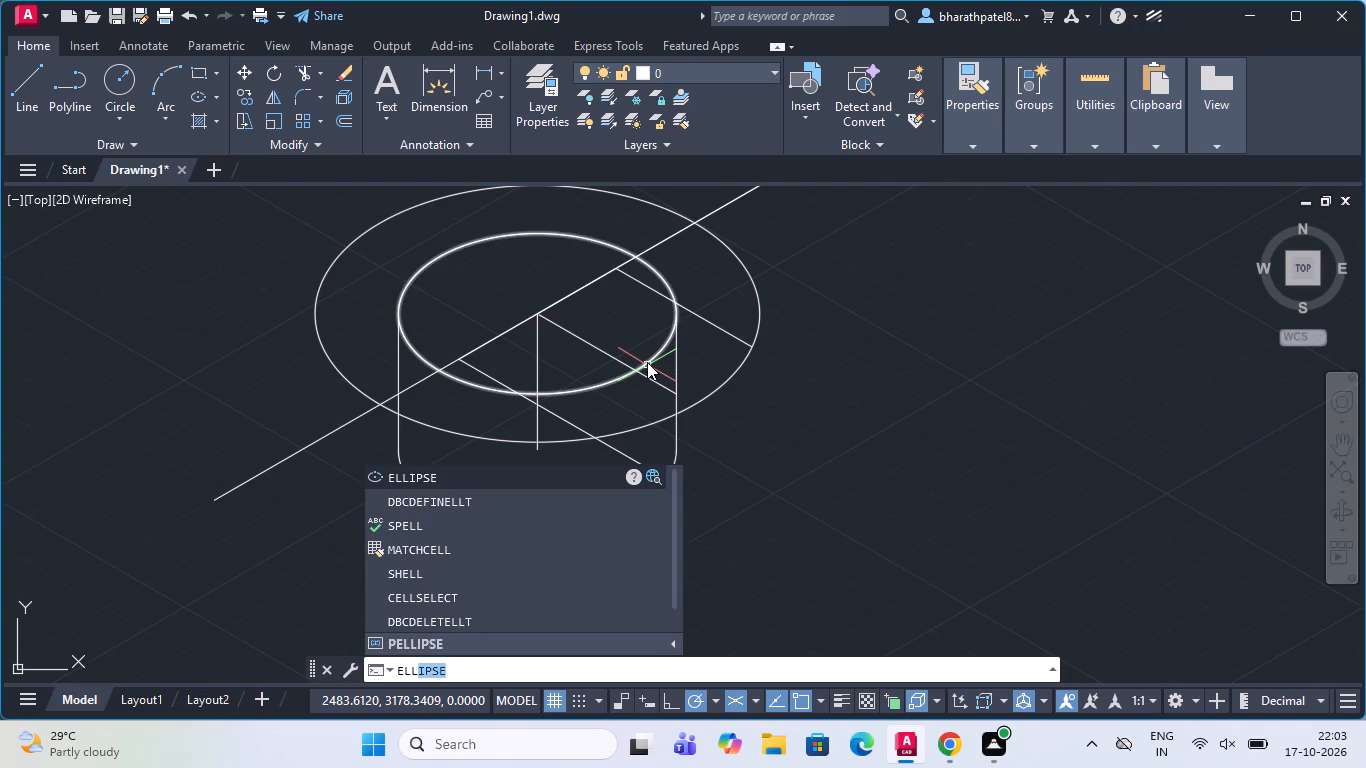
key(shift+Return)
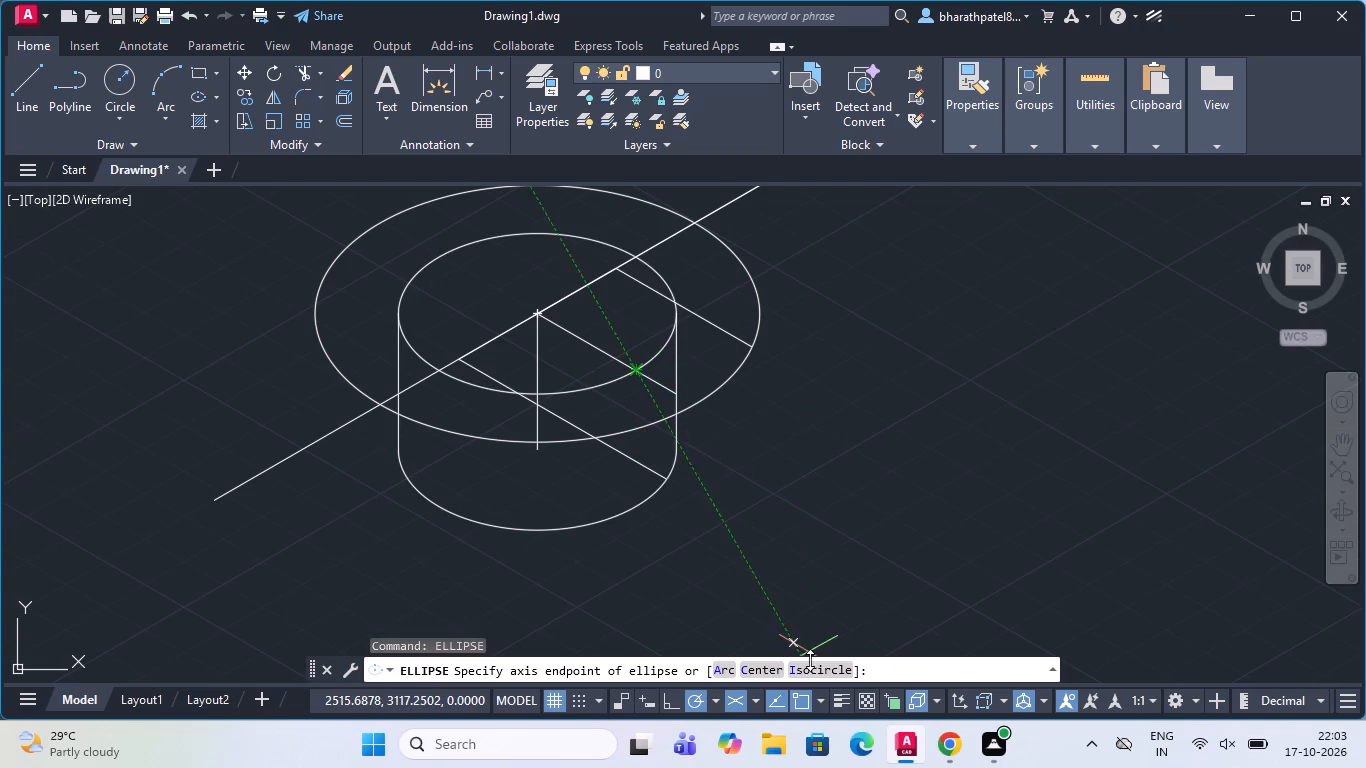
click(811, 671)
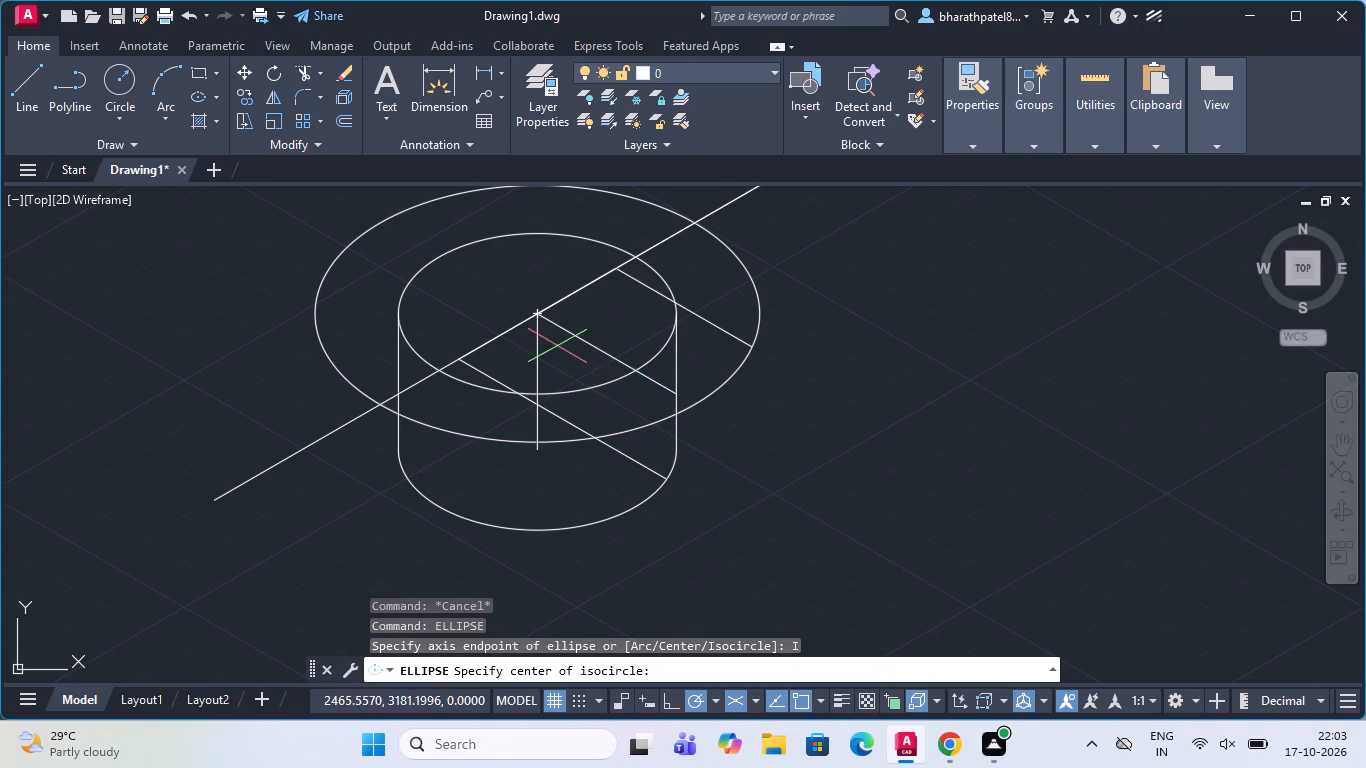
click(537, 312)
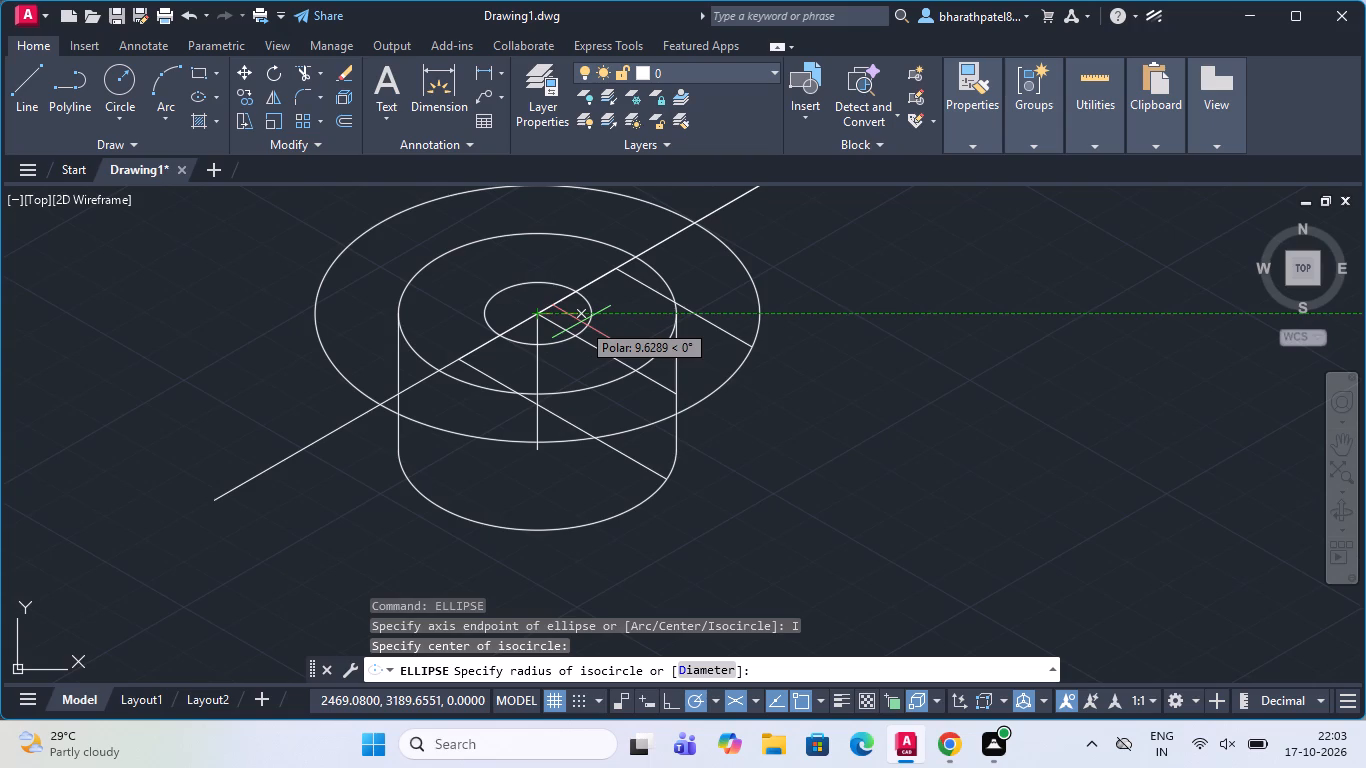
click(691, 673)
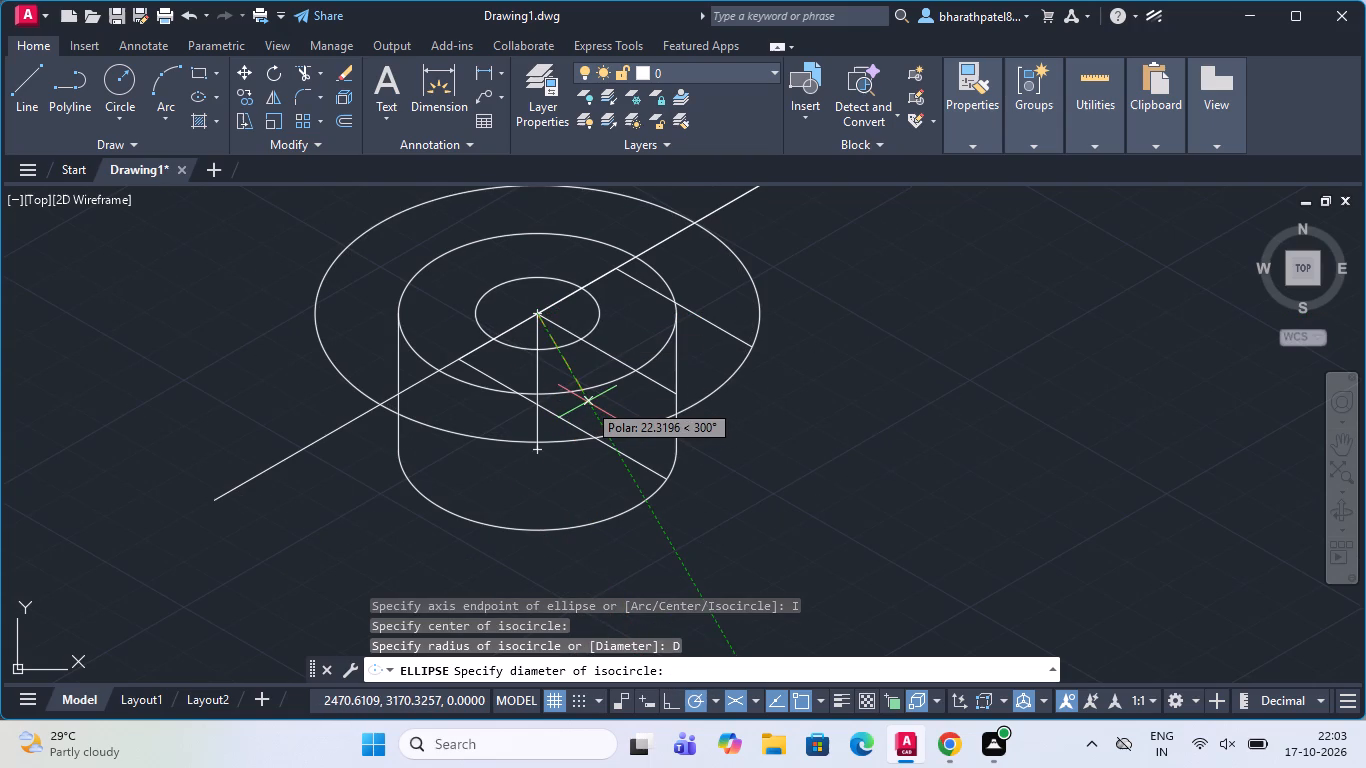
key(3)
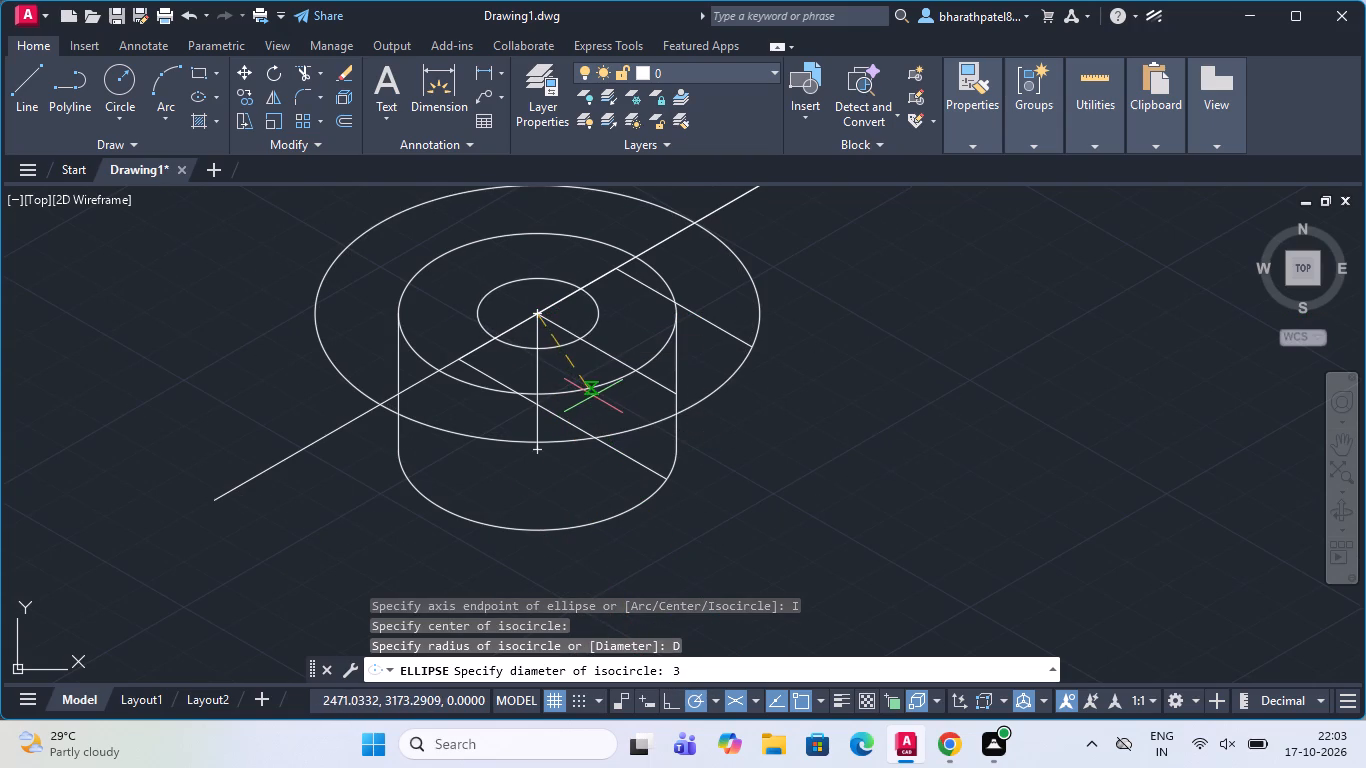
key(0)
key(Return)
Draw a vertical line about 13.5 units downward from where the front-left 330° line crosses the 50-diameter isocircle.
scroll(575, 309, down, 1)
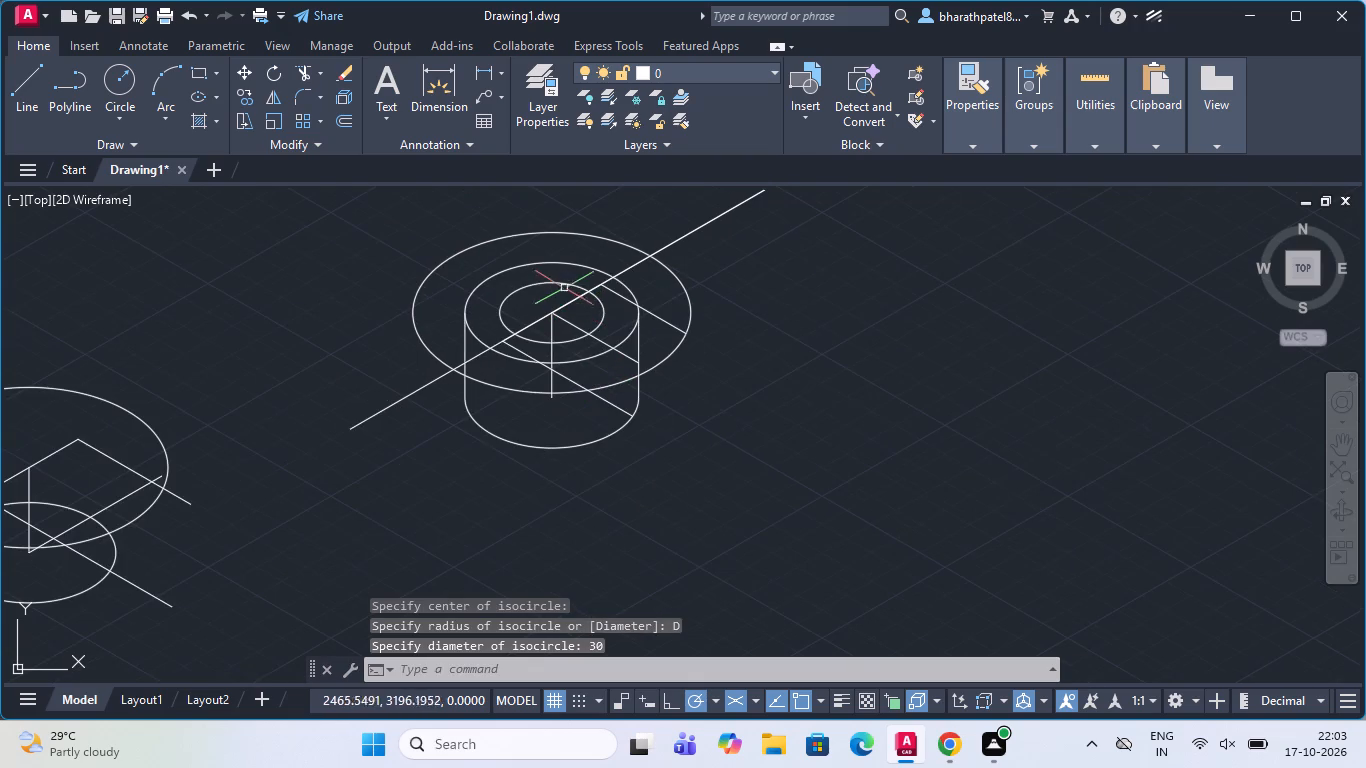
scroll(560, 284, up, 1)
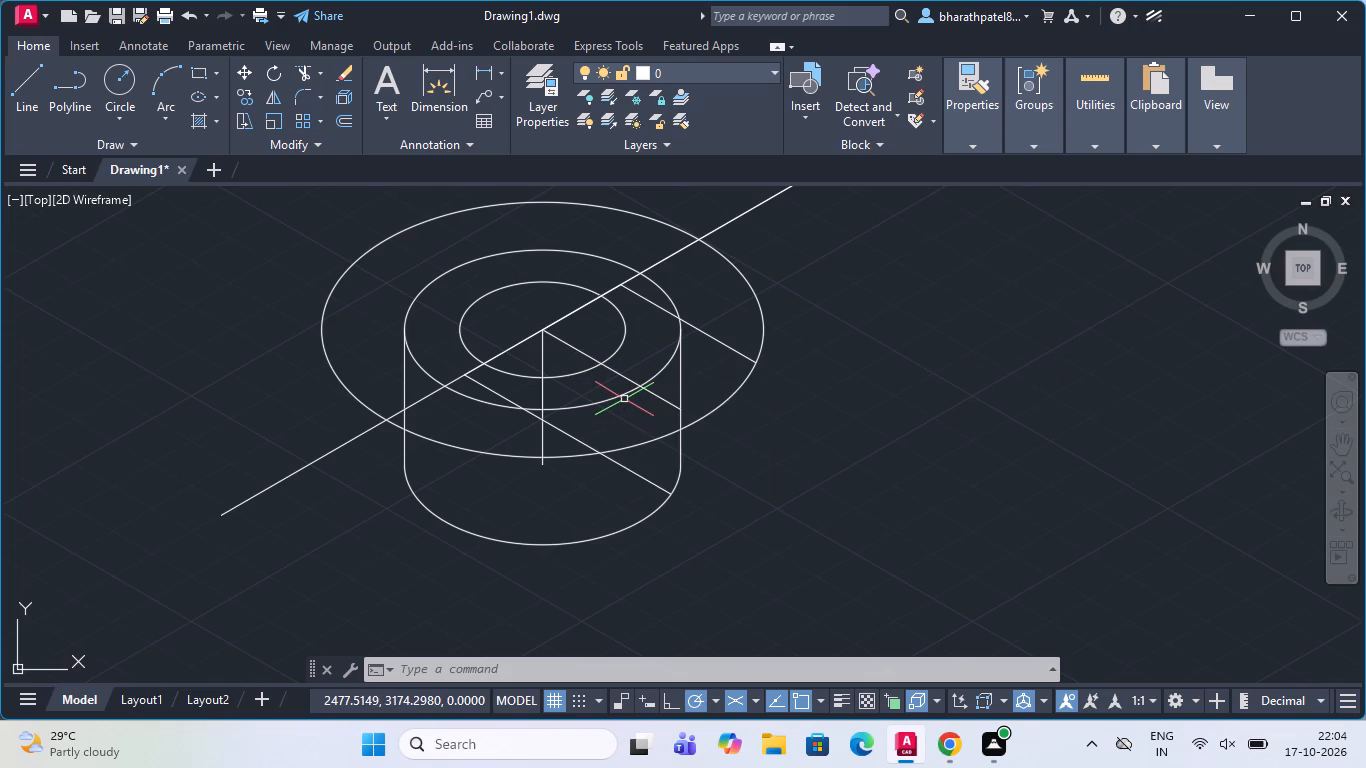
scroll(623, 403, up, 1)
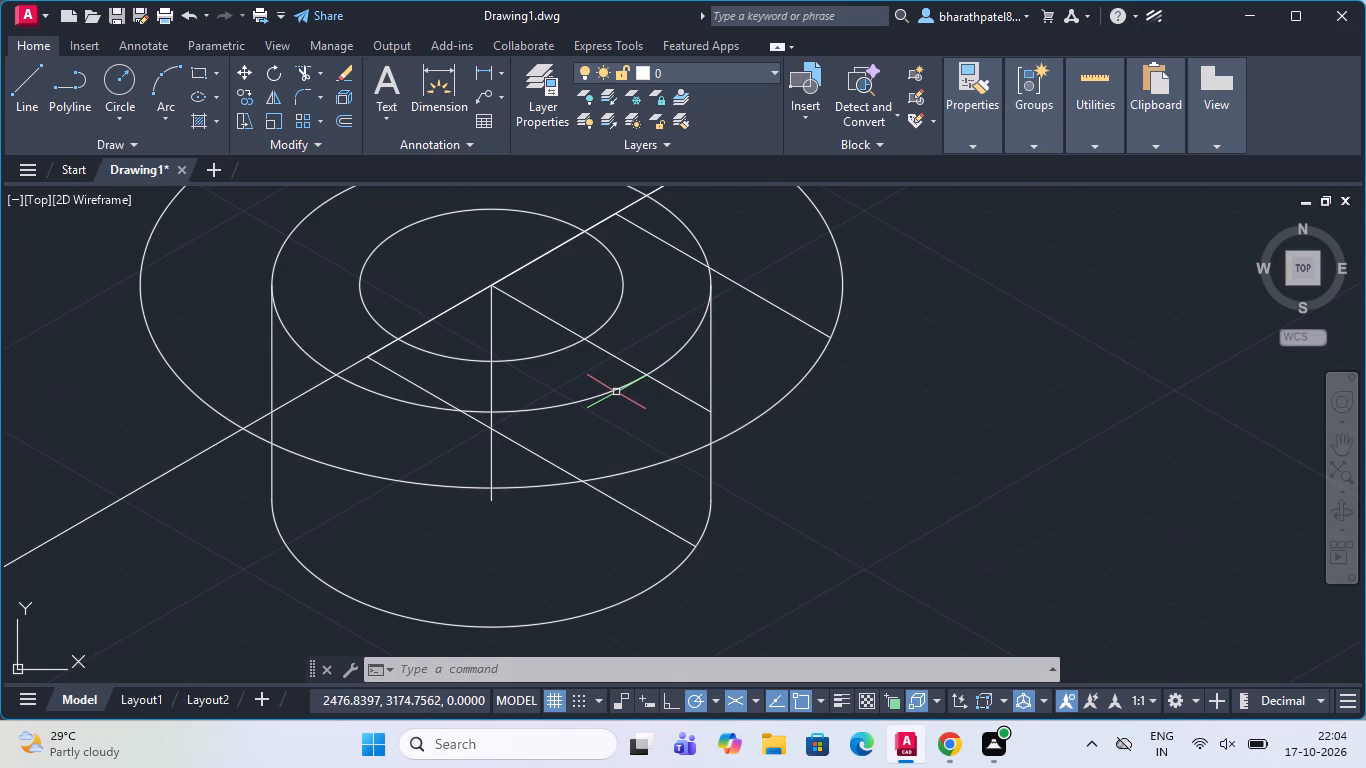
click(23, 93)
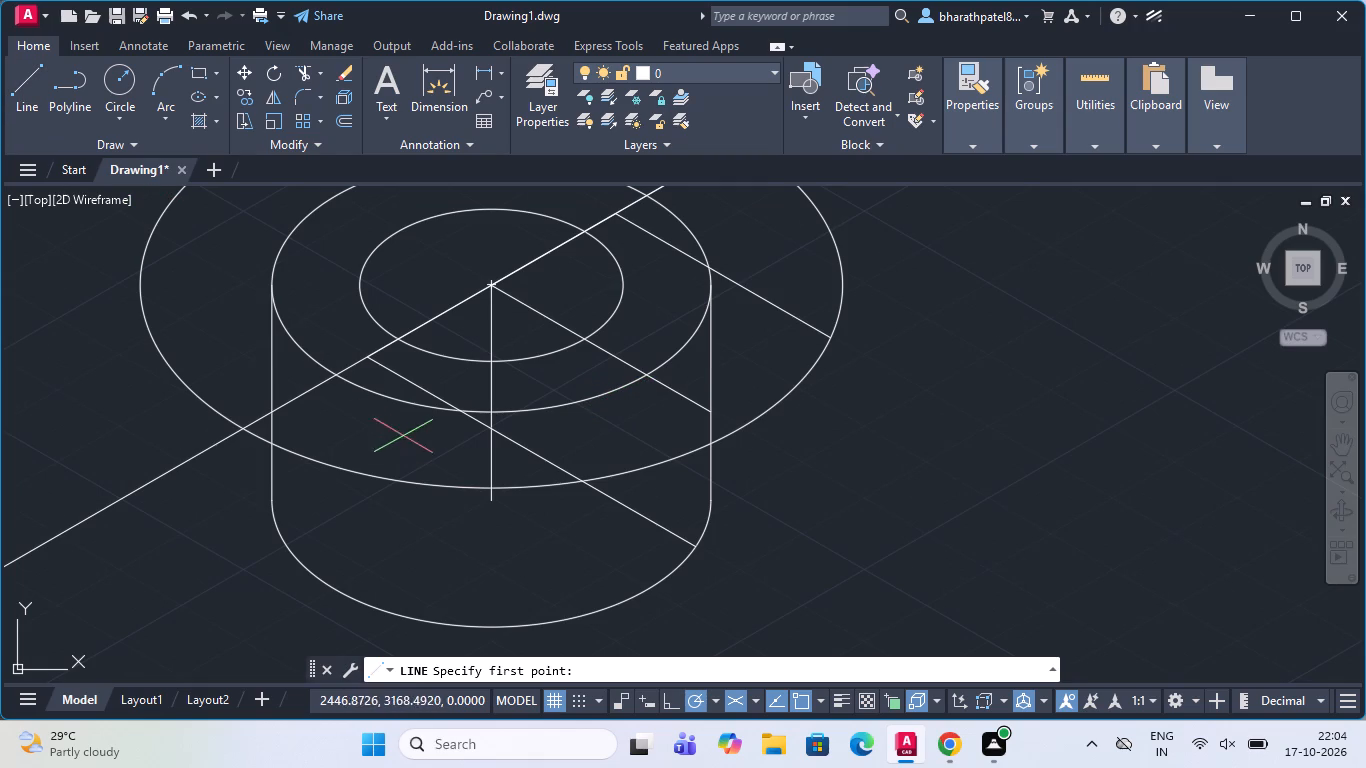
click(453, 412)
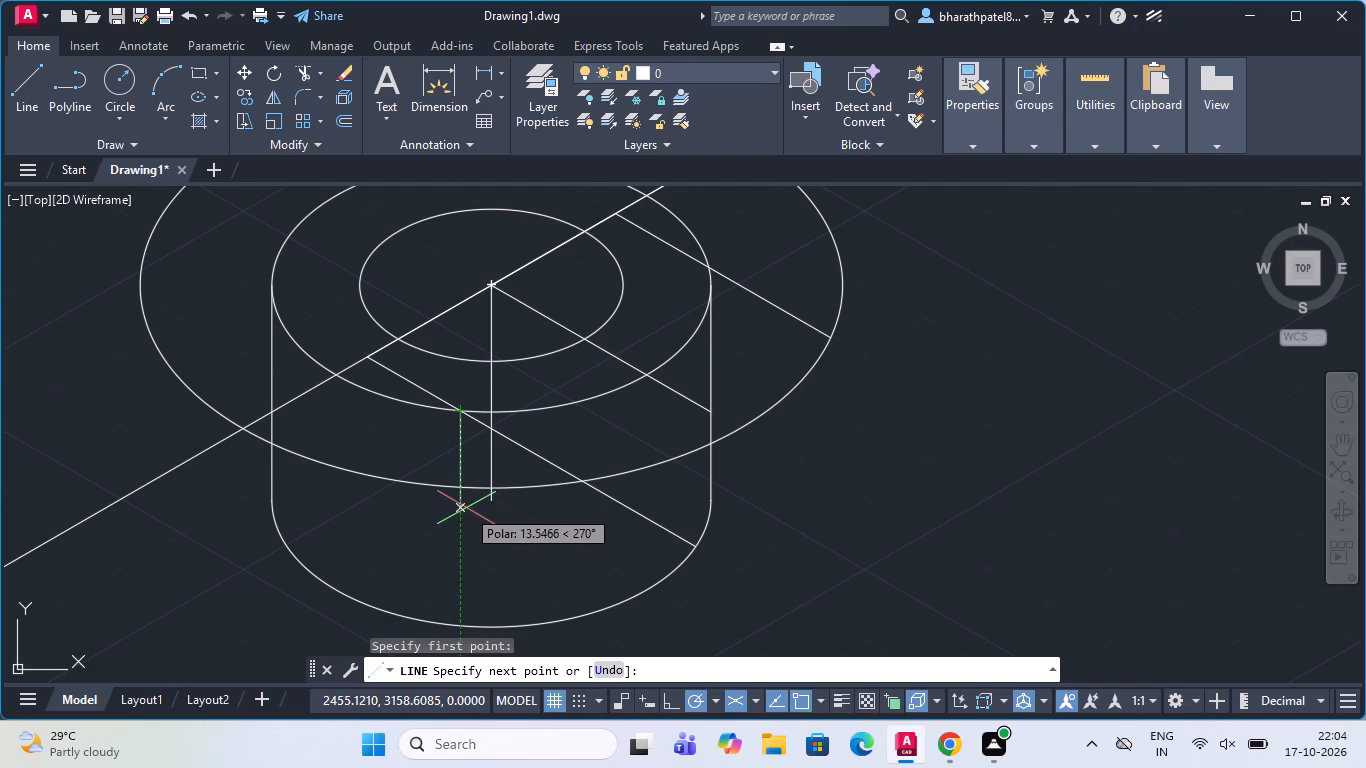
click(465, 507)
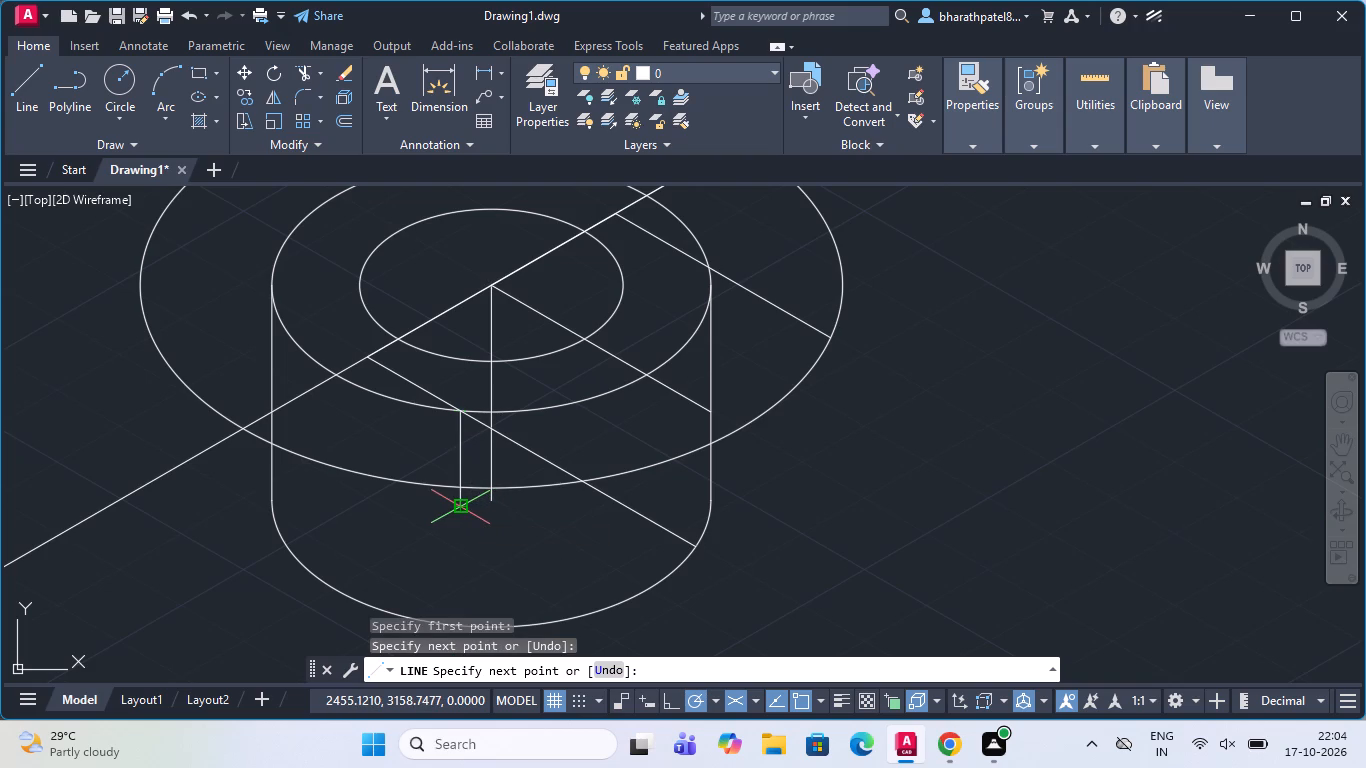
key(Escape)
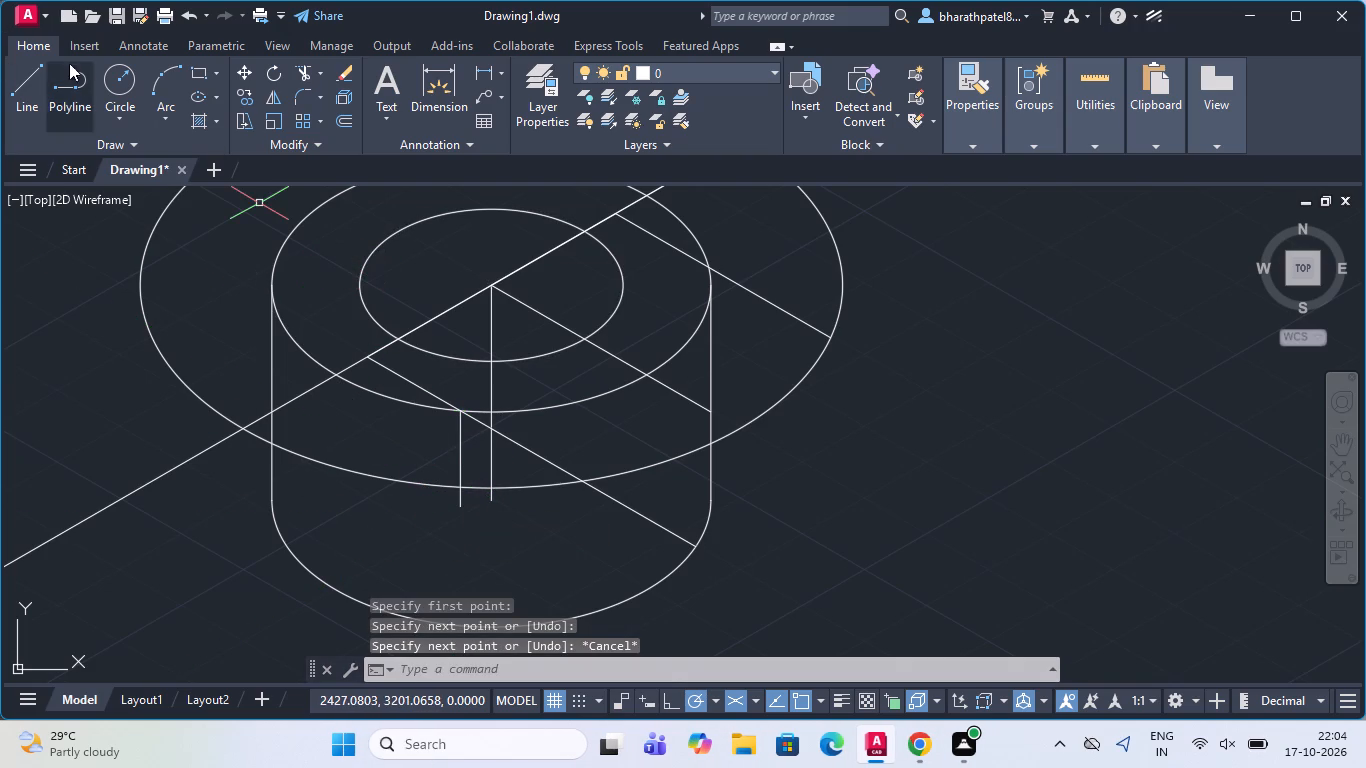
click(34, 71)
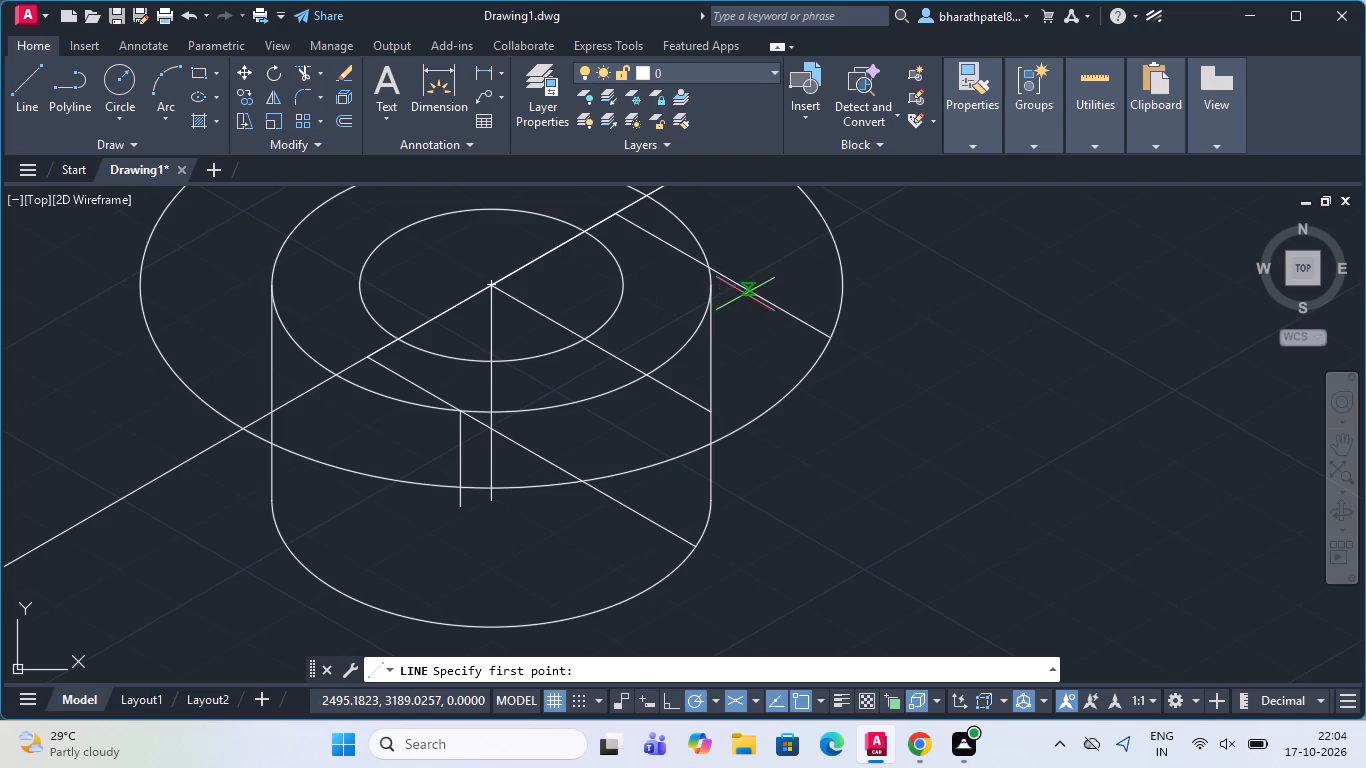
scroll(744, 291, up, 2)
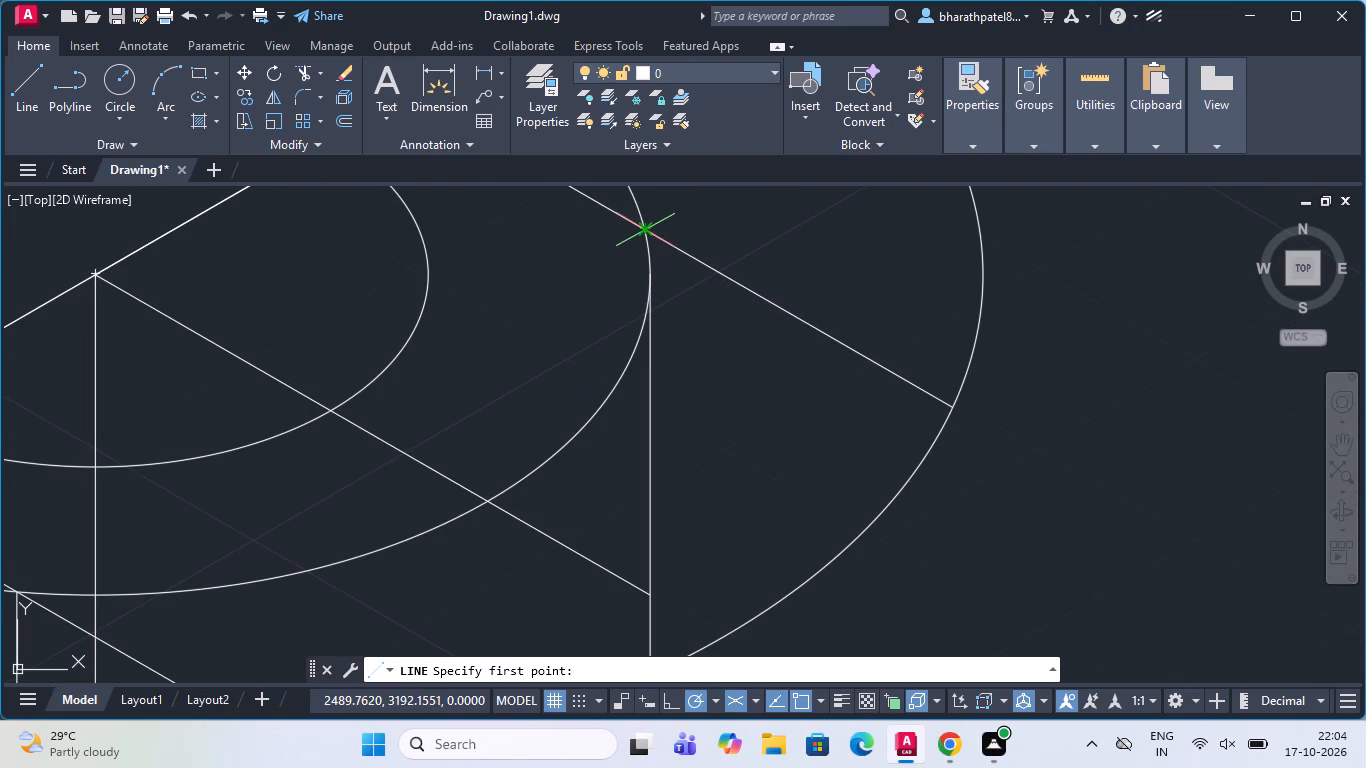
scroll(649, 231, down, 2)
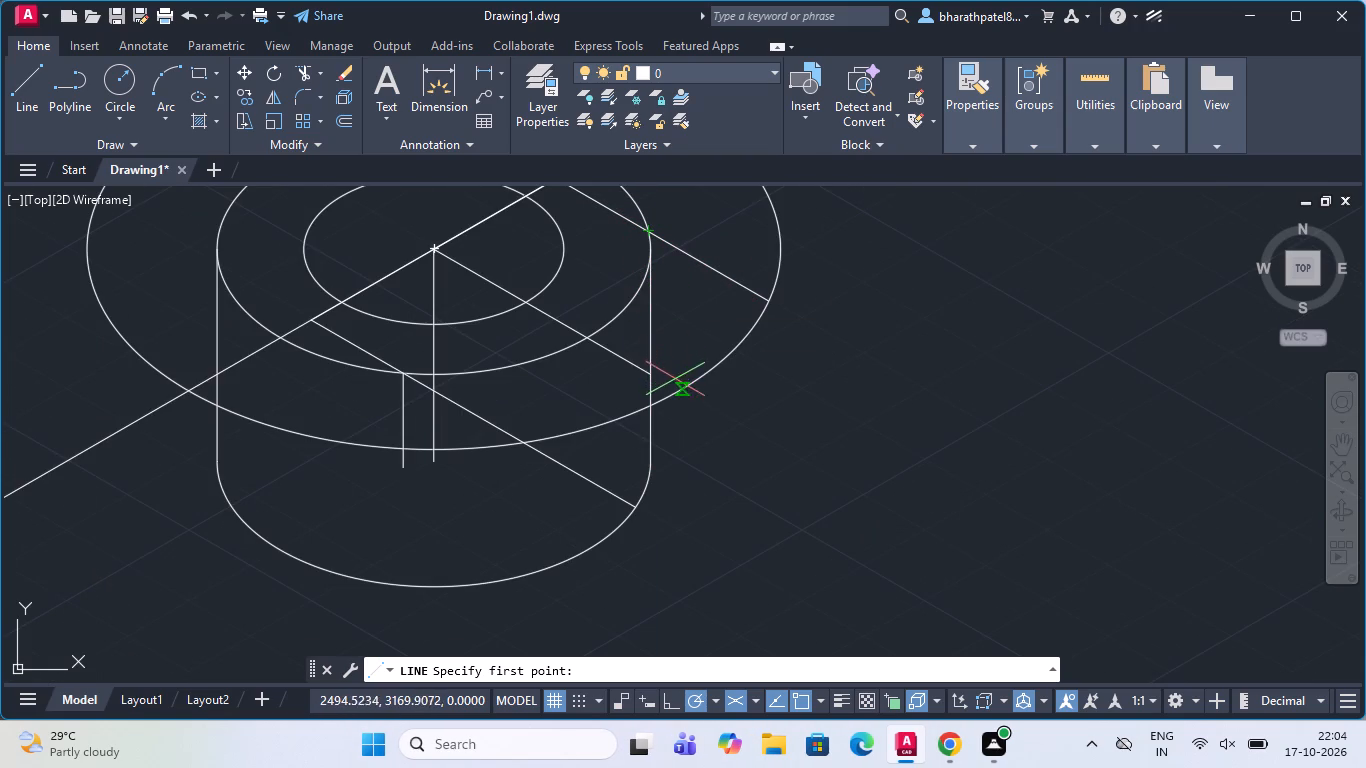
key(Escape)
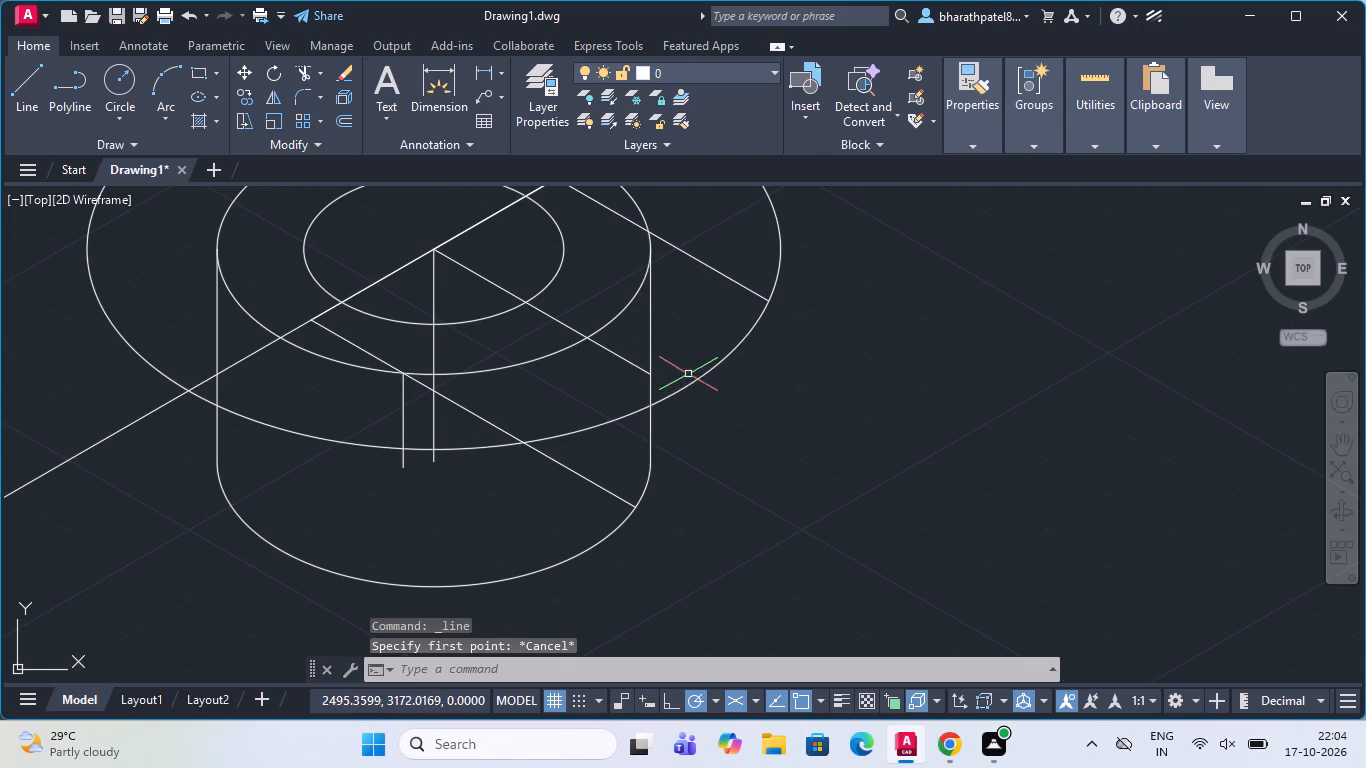
Delete the short vertical line hanging from where the front-left 330° line crosses the 50-diameter isocircle.
click(402, 412)
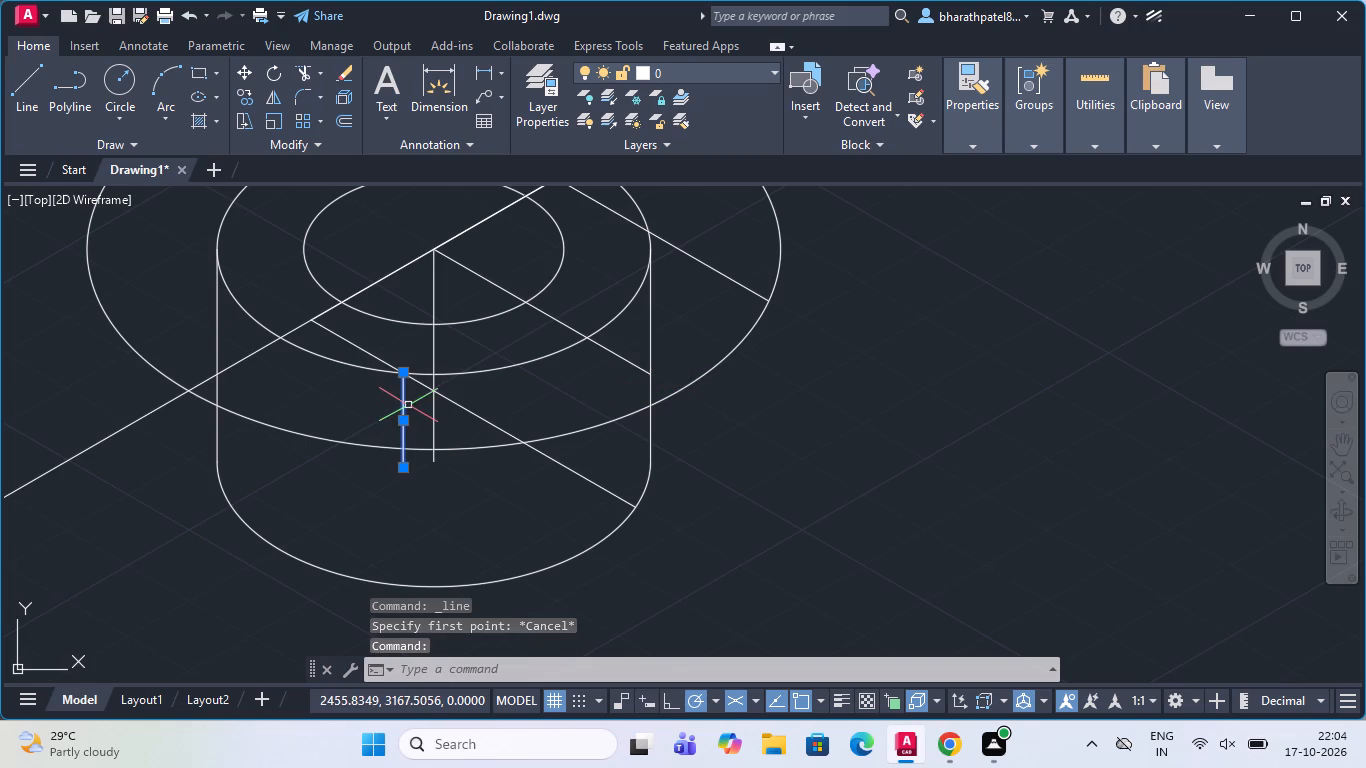
key(Delete)
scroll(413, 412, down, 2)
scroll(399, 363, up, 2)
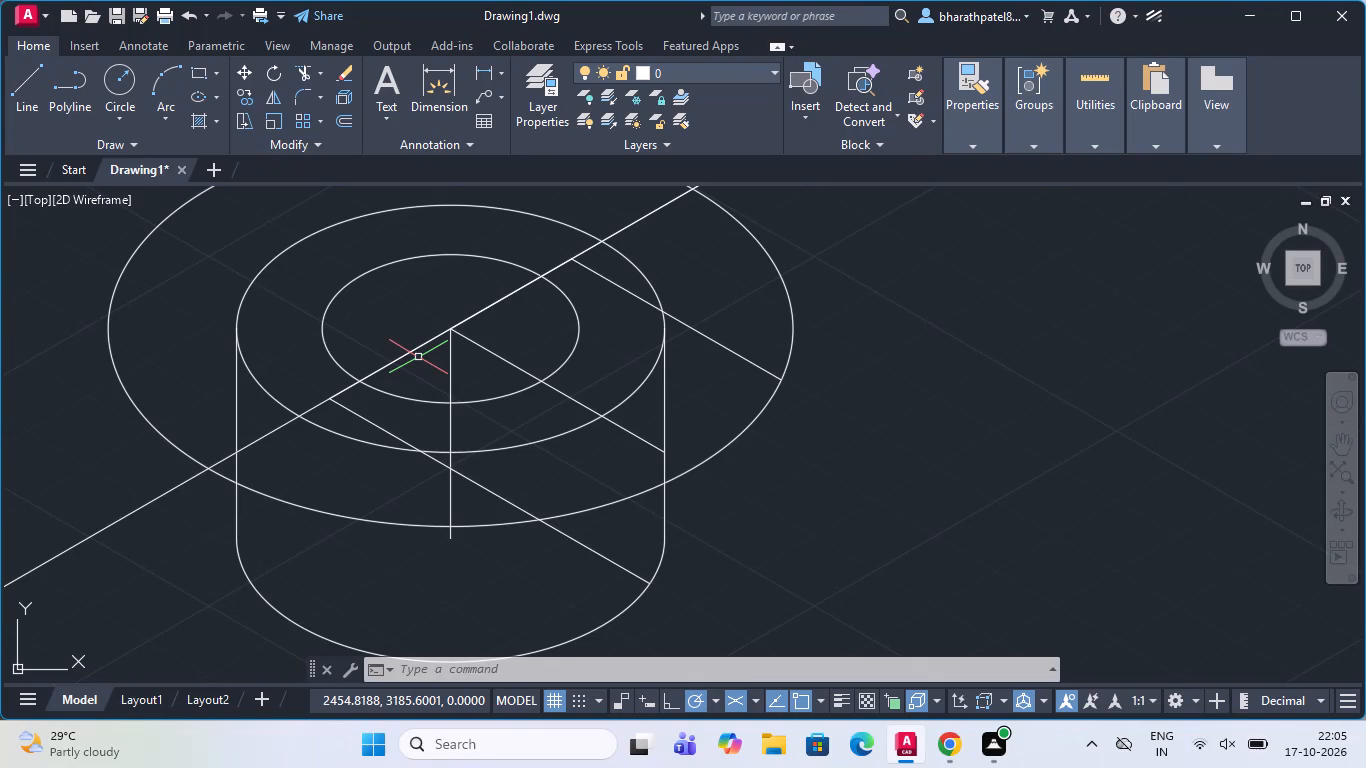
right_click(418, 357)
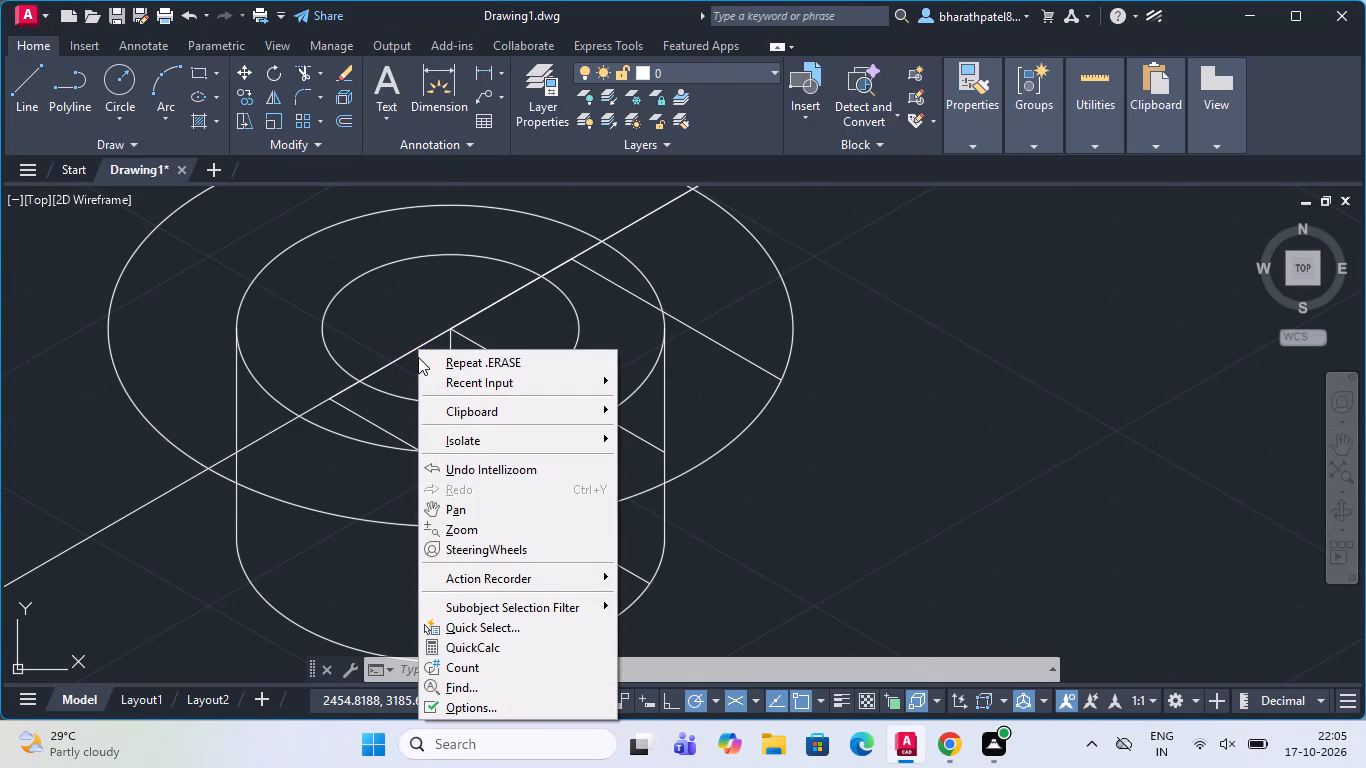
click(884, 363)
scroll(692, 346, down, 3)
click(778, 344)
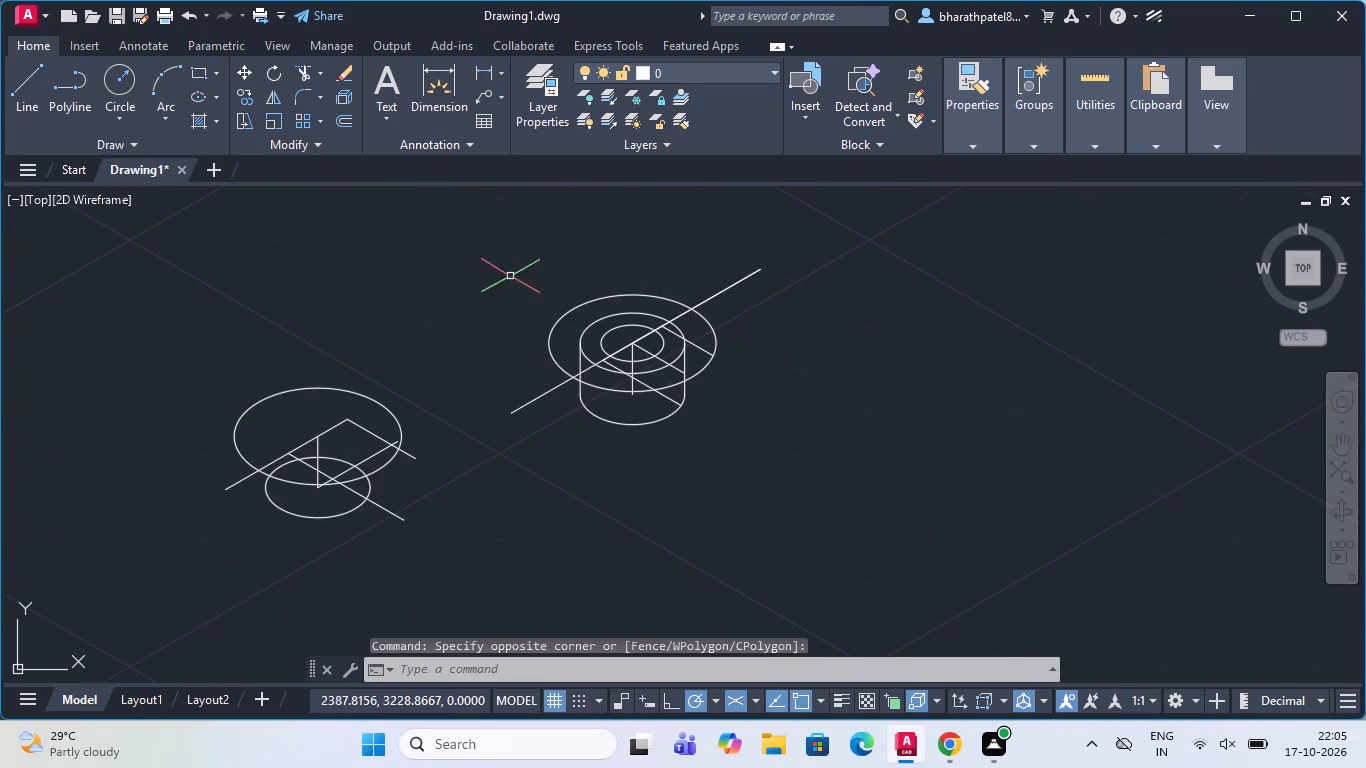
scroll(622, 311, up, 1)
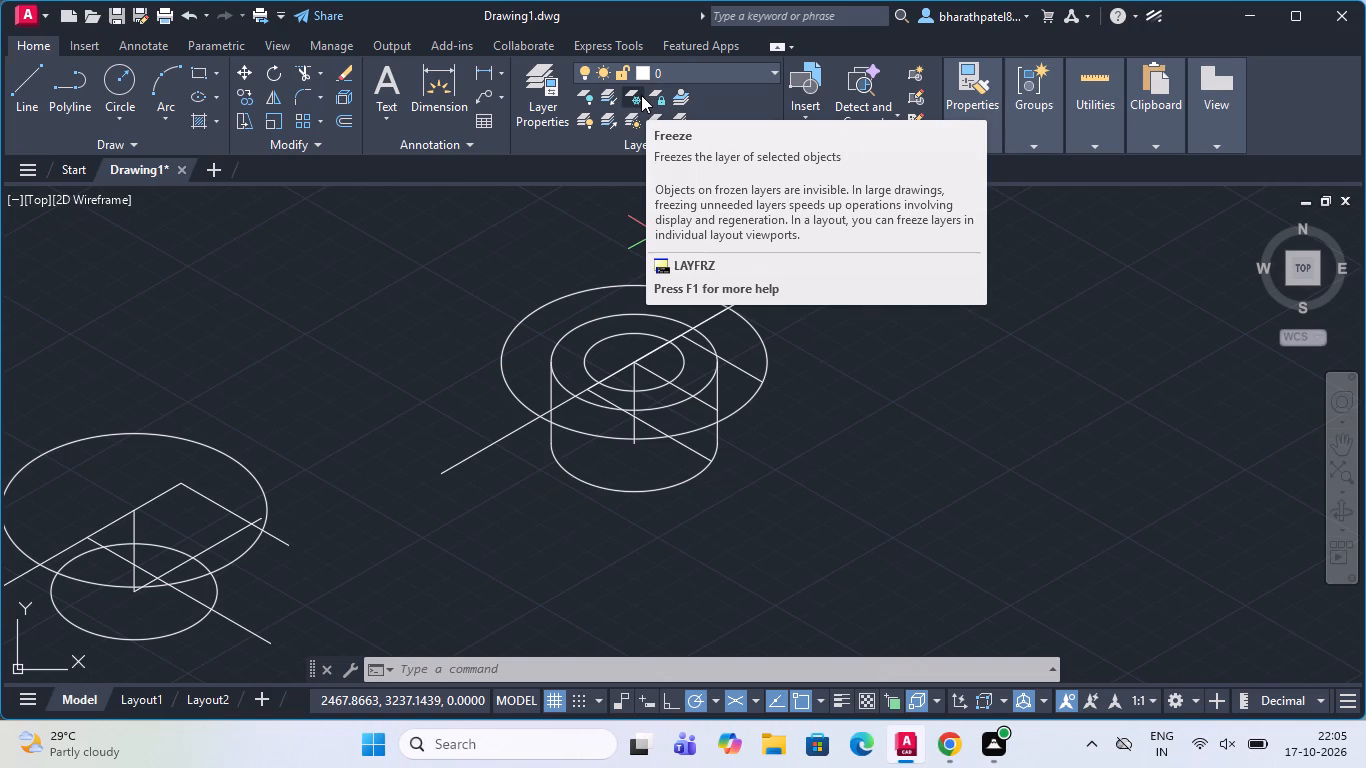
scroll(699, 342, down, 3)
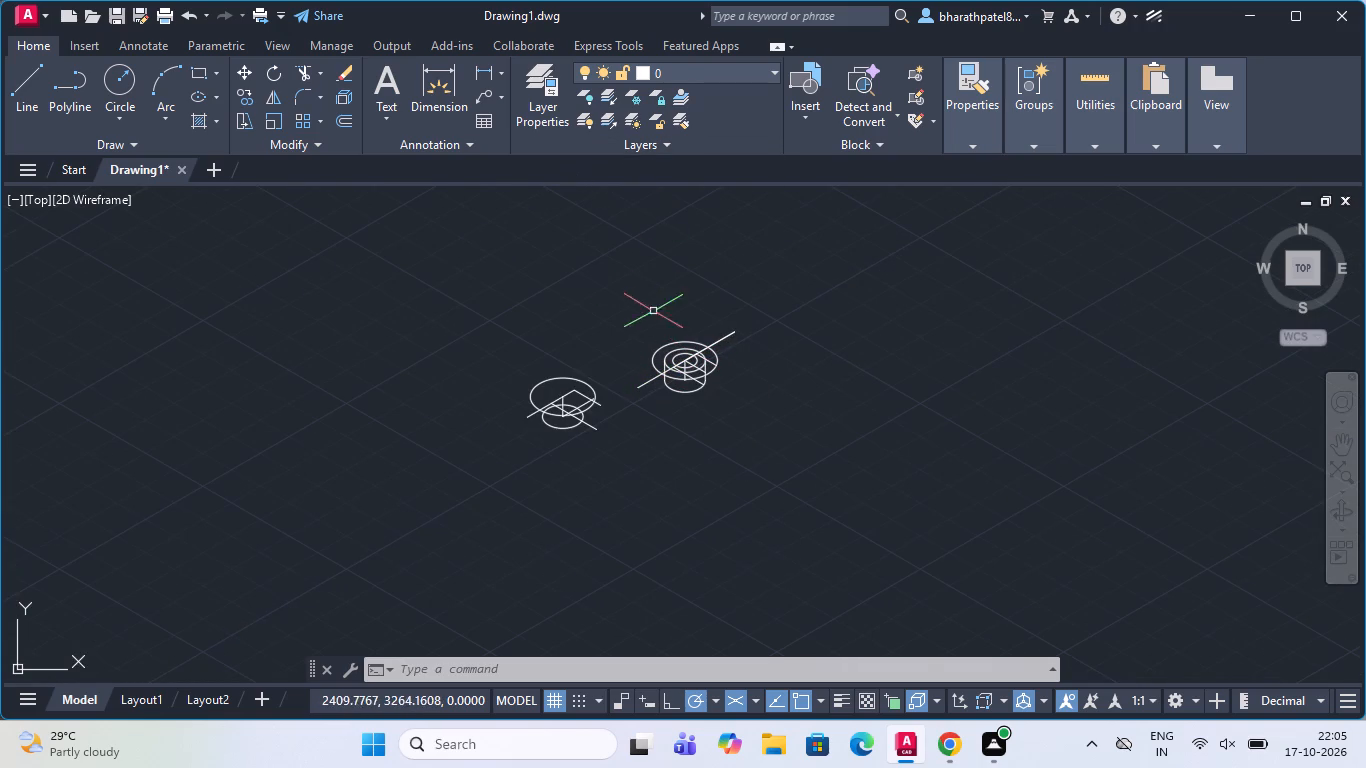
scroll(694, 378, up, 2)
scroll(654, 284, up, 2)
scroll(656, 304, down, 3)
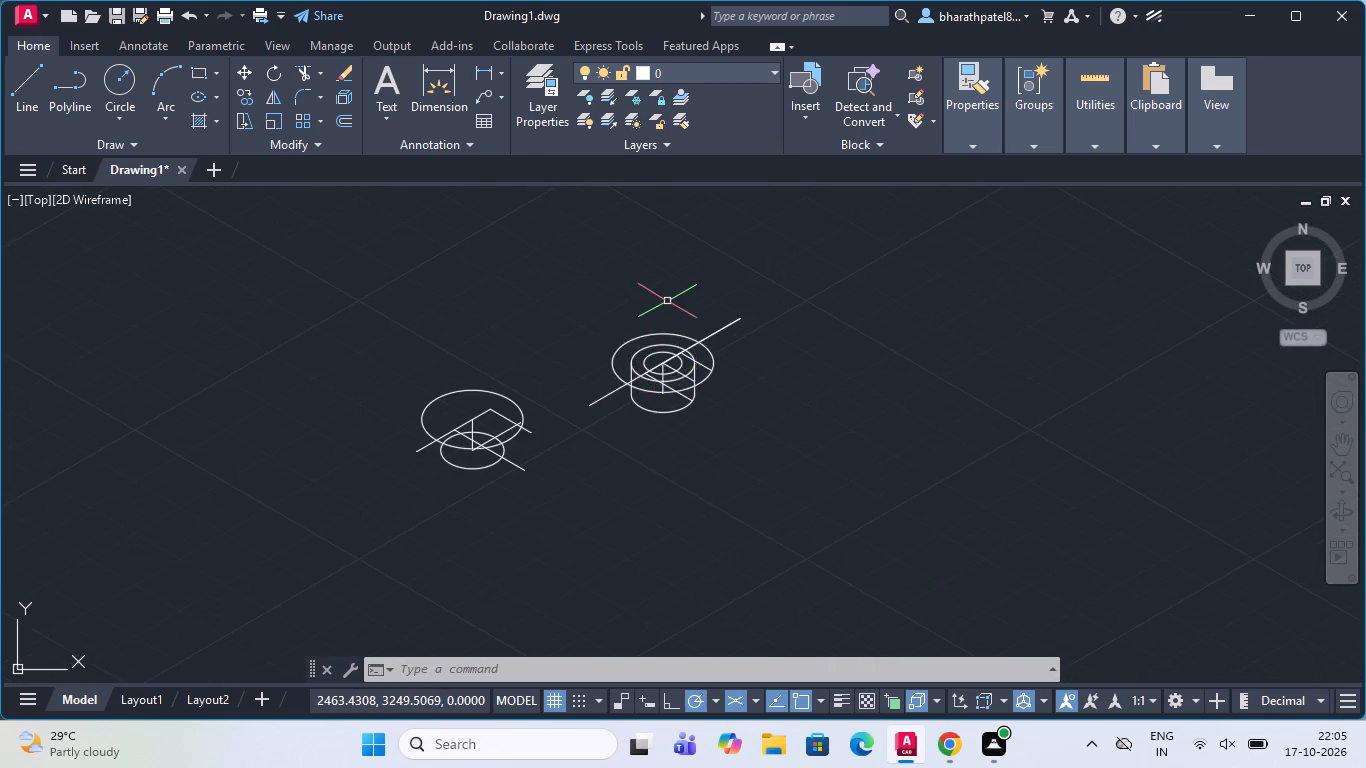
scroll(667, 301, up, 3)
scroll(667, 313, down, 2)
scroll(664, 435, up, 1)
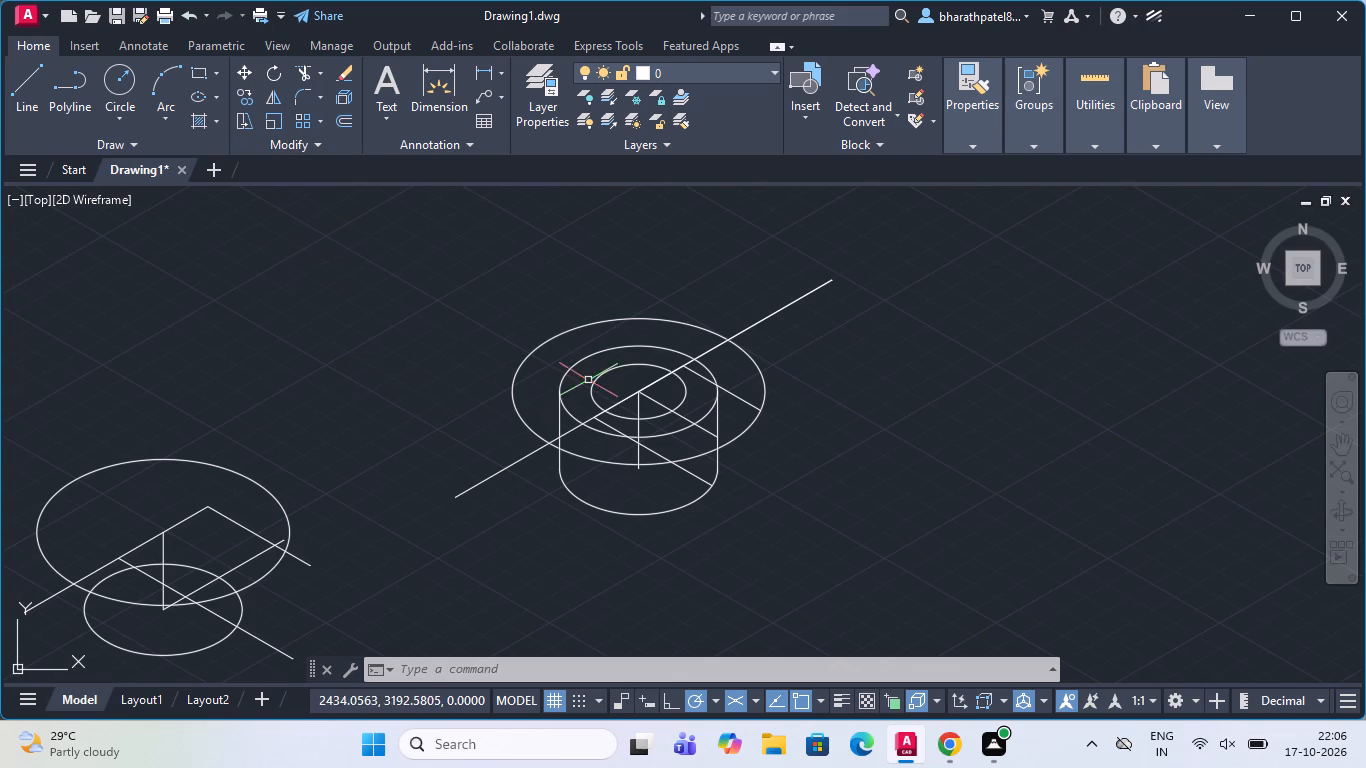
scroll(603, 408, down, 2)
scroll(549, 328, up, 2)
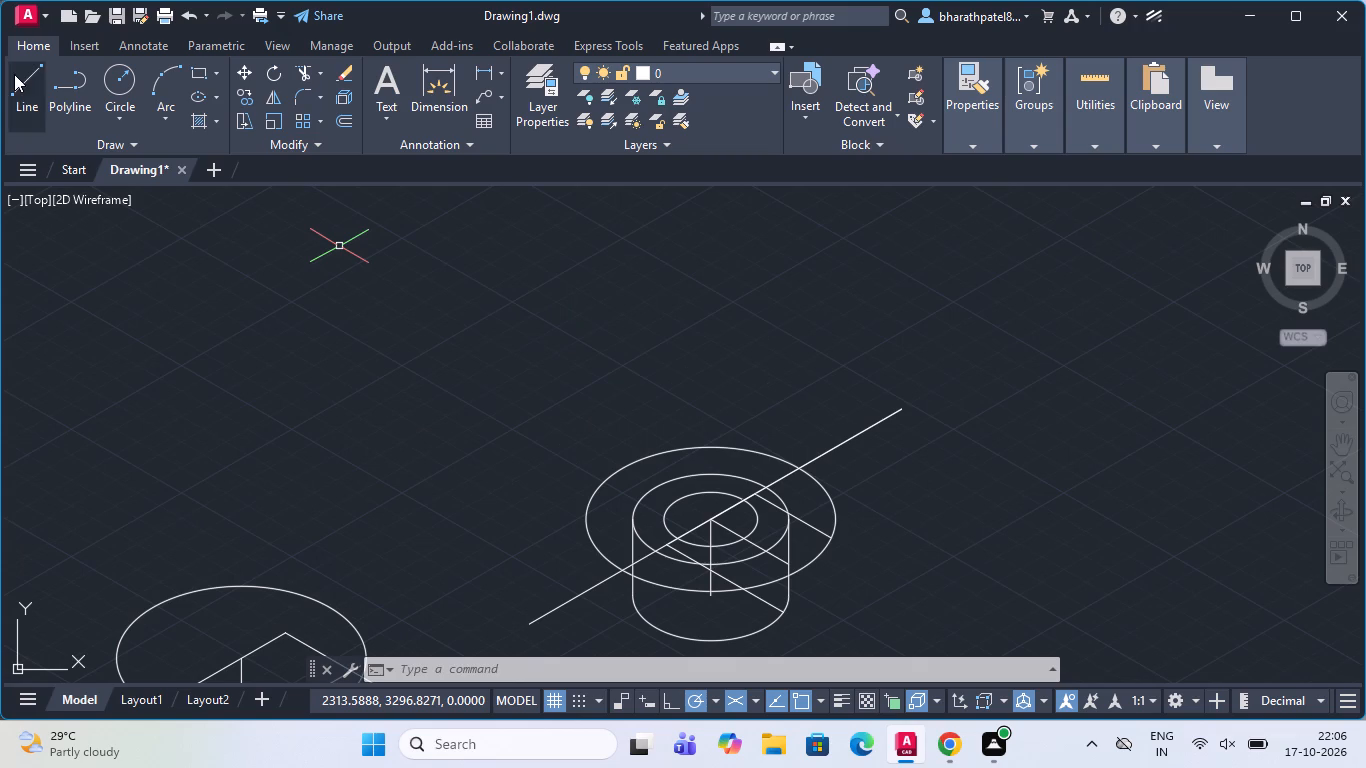
Draw a 105-unit vertical line upward from the lower end of the cylinder's central vertical line.
click(14, 74)
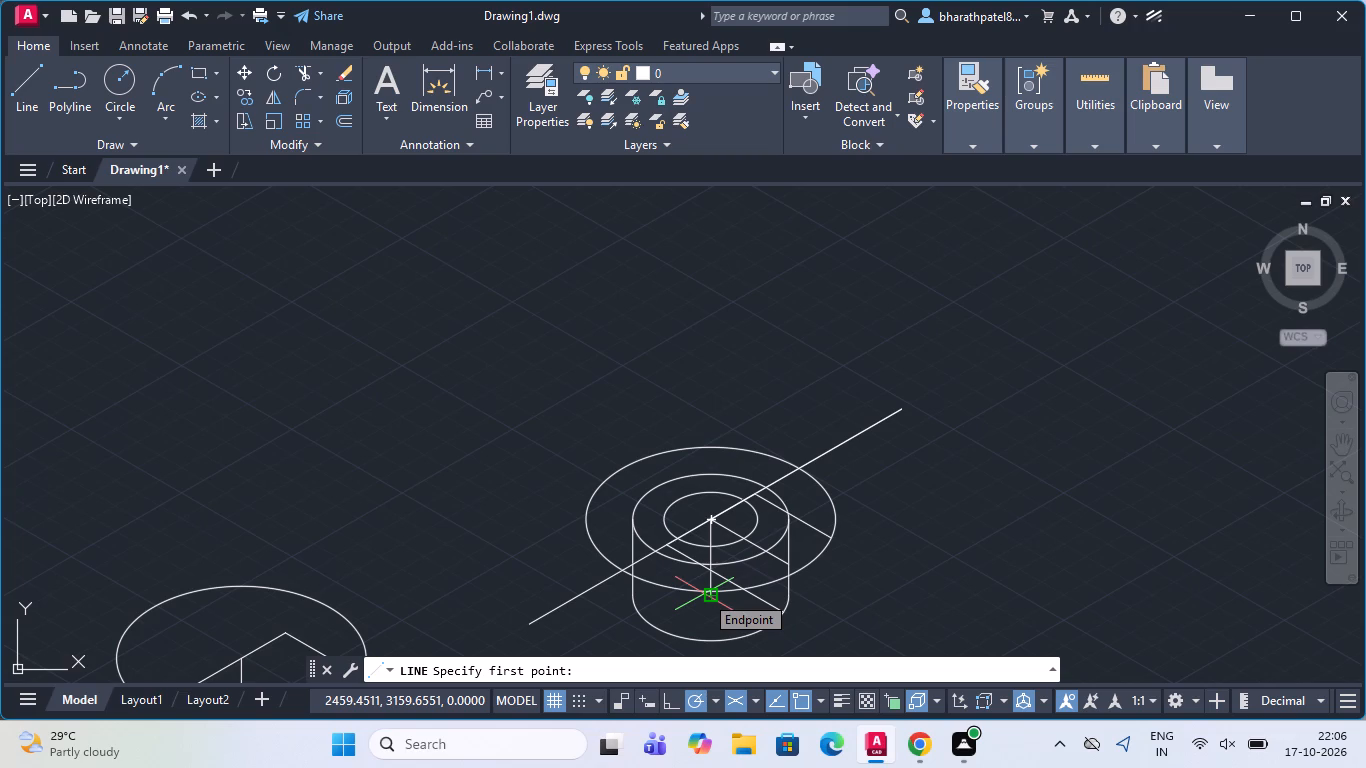
click(10, 80)
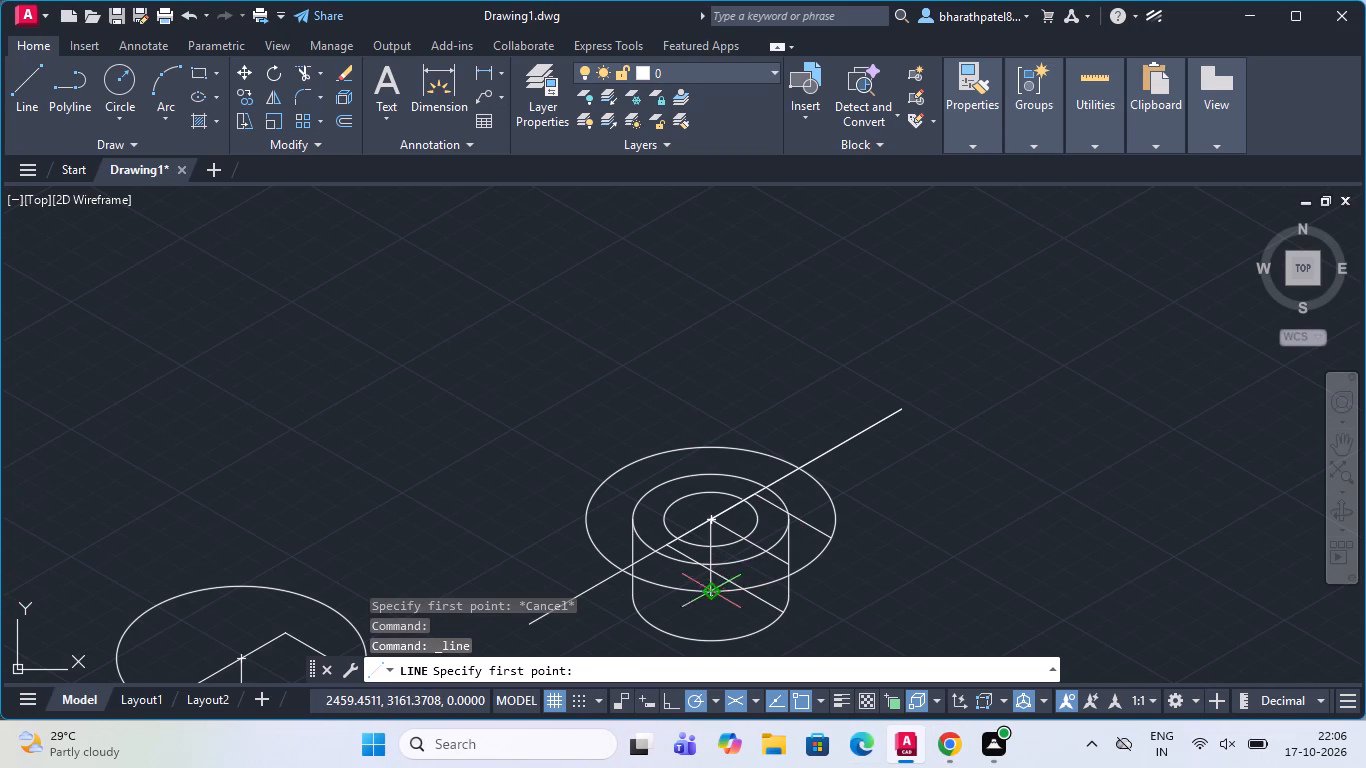
scroll(710, 597, up, 3)
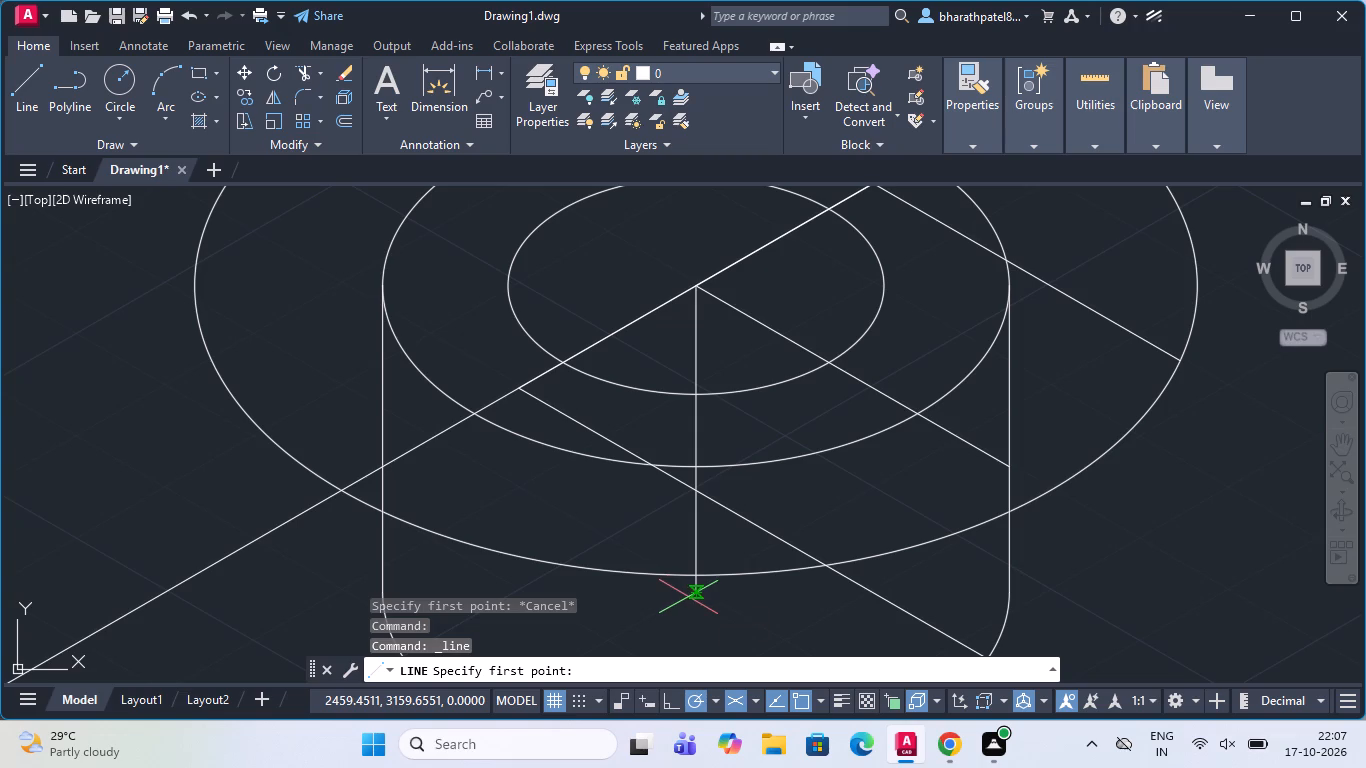
scroll(708, 399, down, 2)
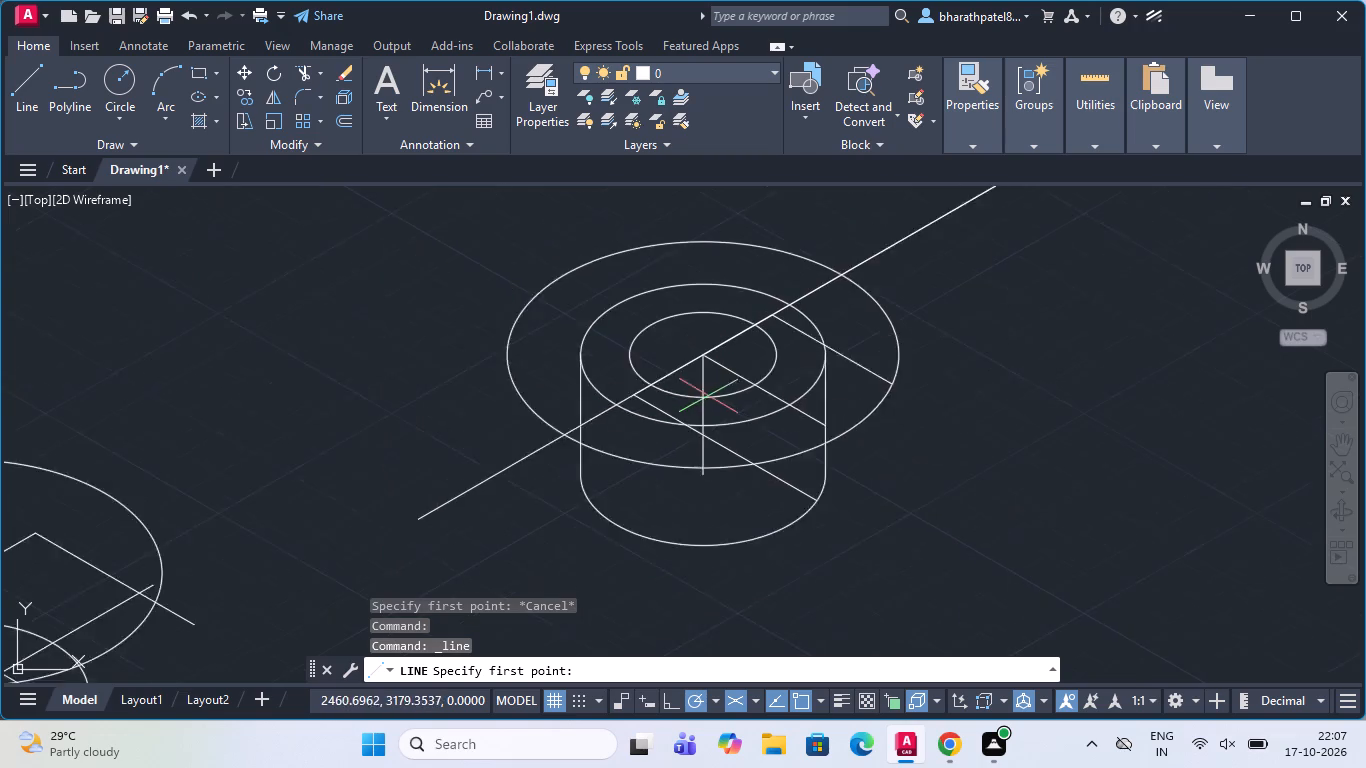
scroll(708, 396, down, 1)
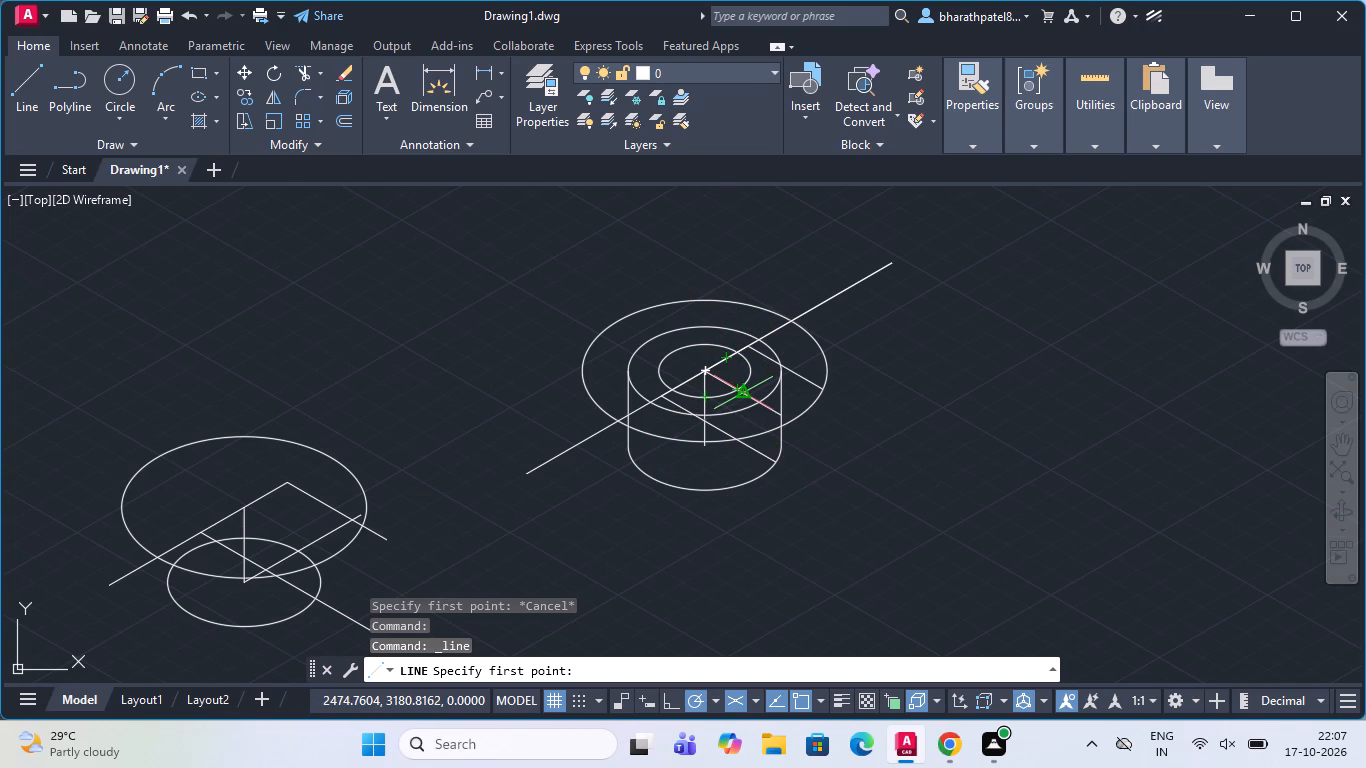
scroll(744, 392, up, 2)
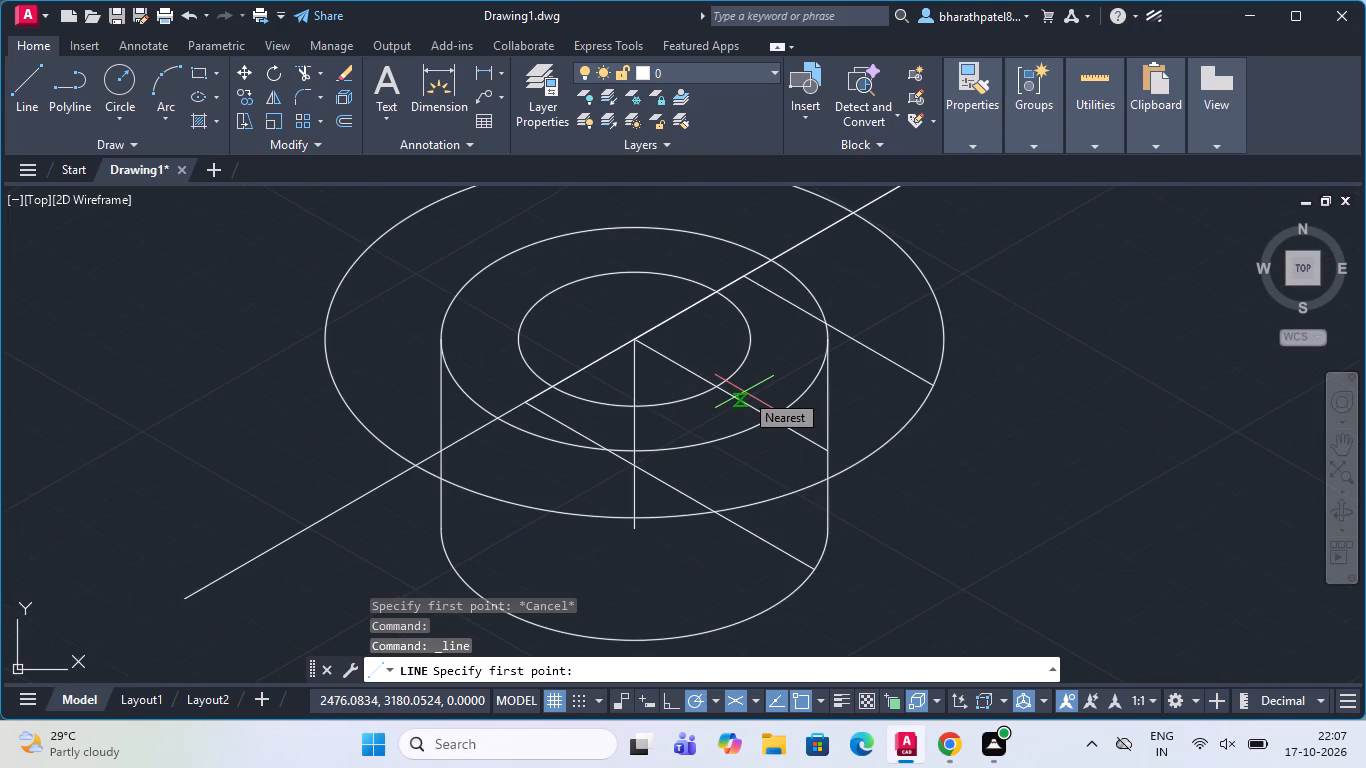
scroll(747, 391, down, 1)
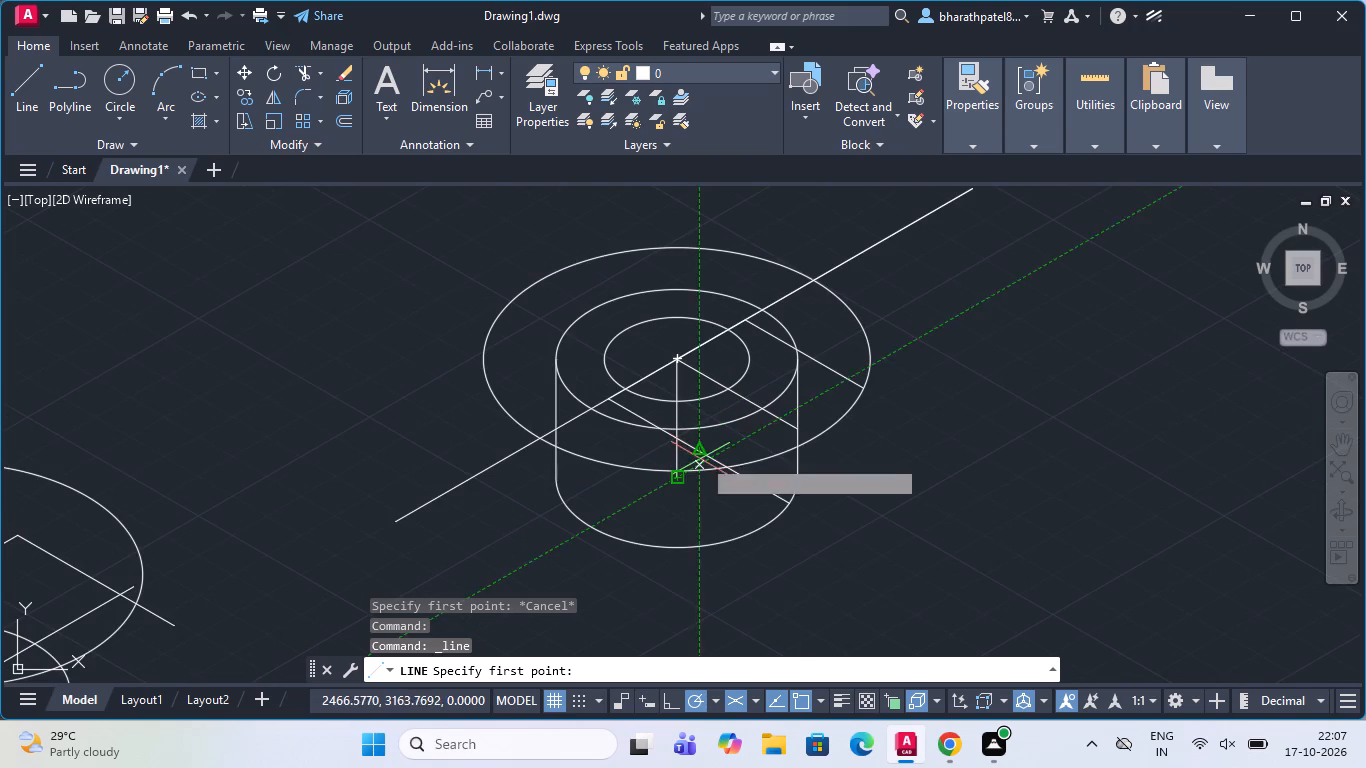
scroll(696, 460, down, 1)
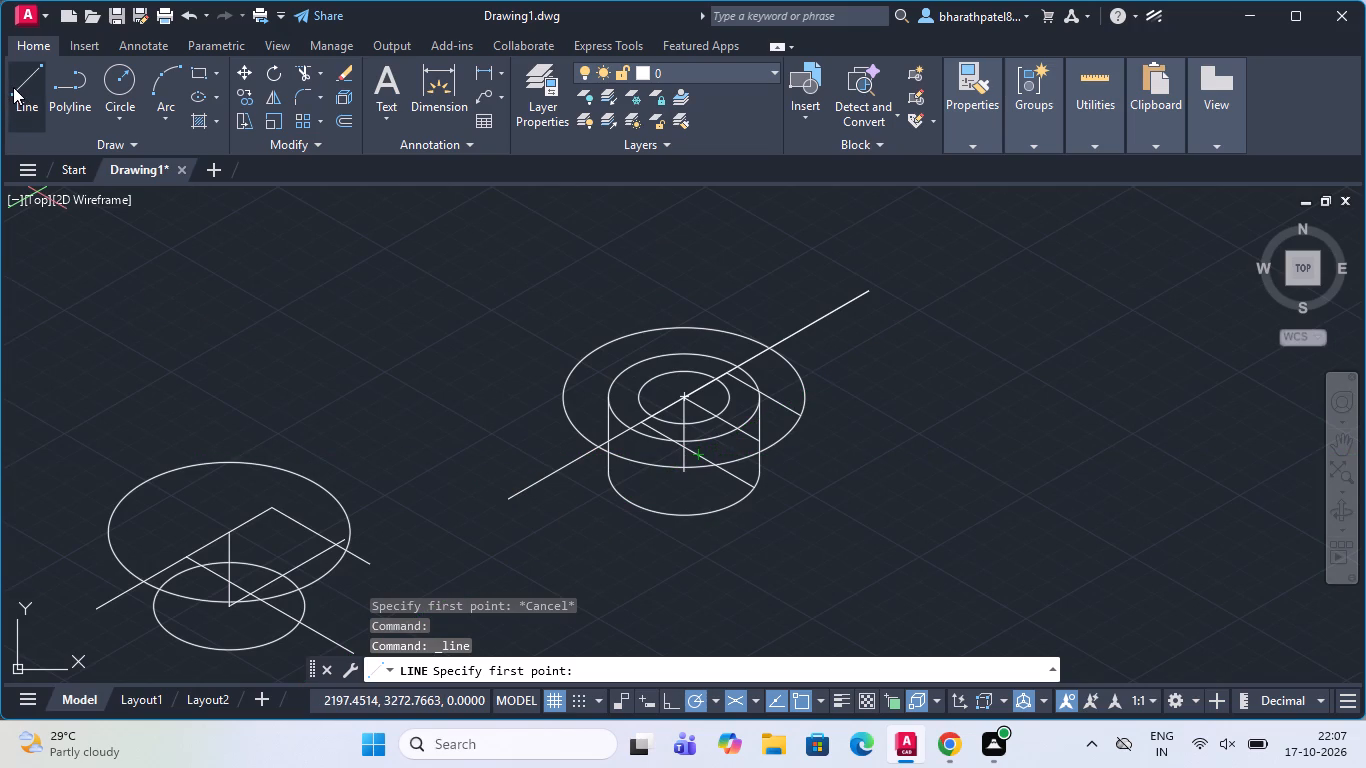
click(20, 75)
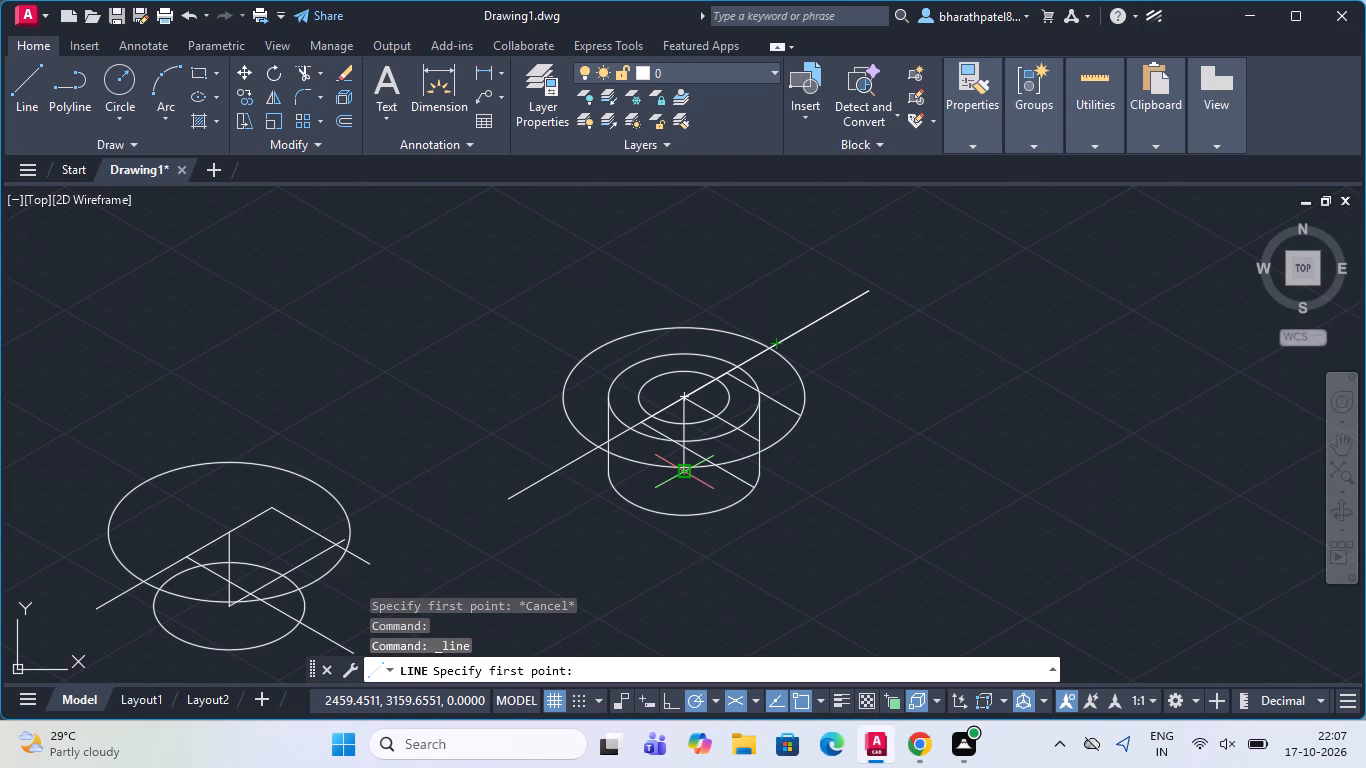
scroll(684, 471, up, 2)
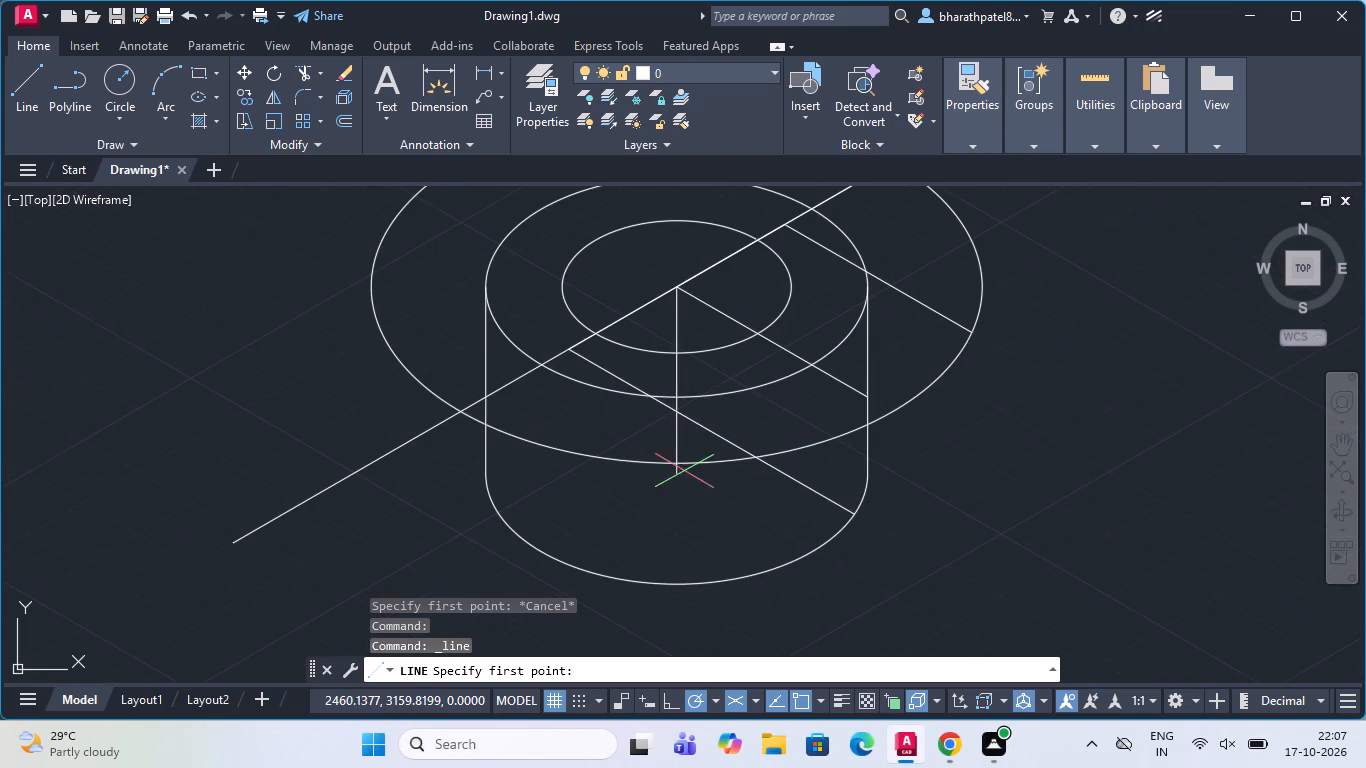
click(679, 472)
scroll(679, 472, down, 2)
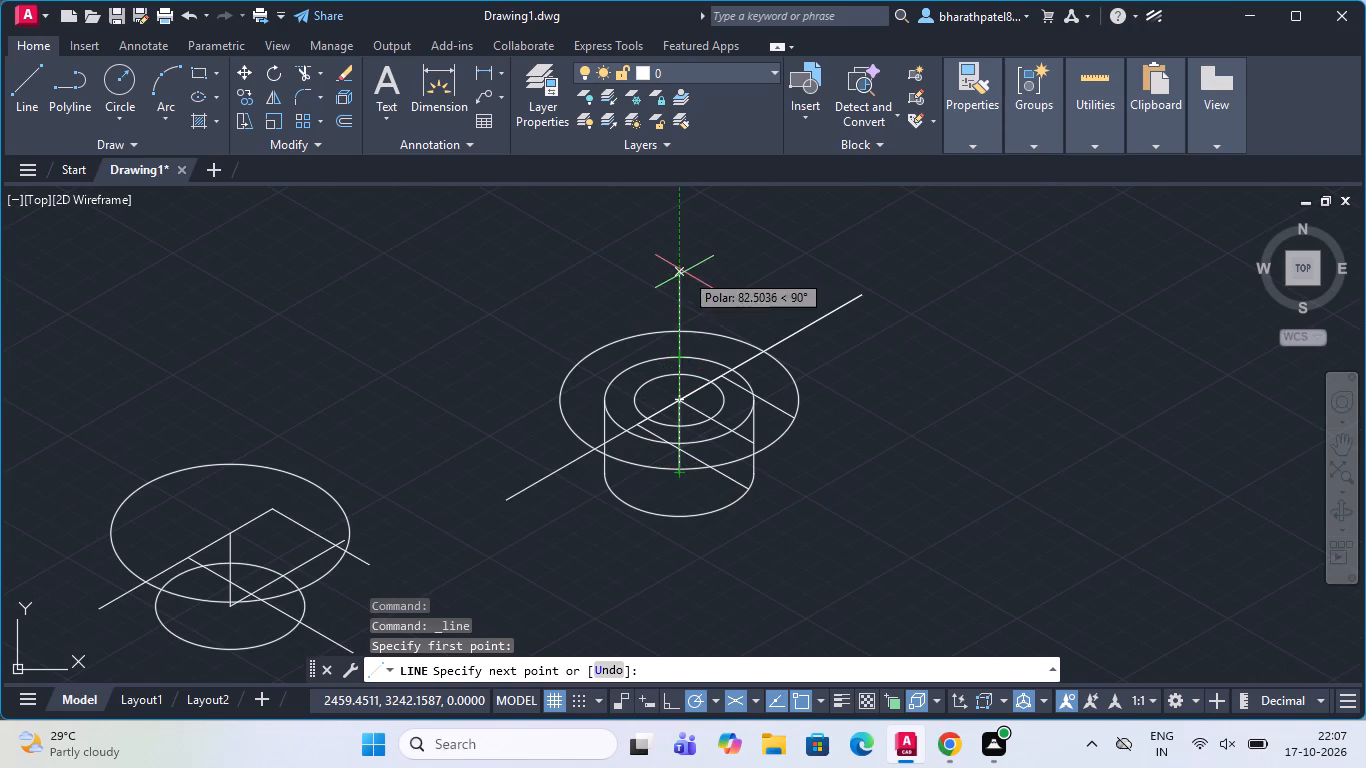
scroll(684, 272, down, 2)
scroll(686, 244, up, 4)
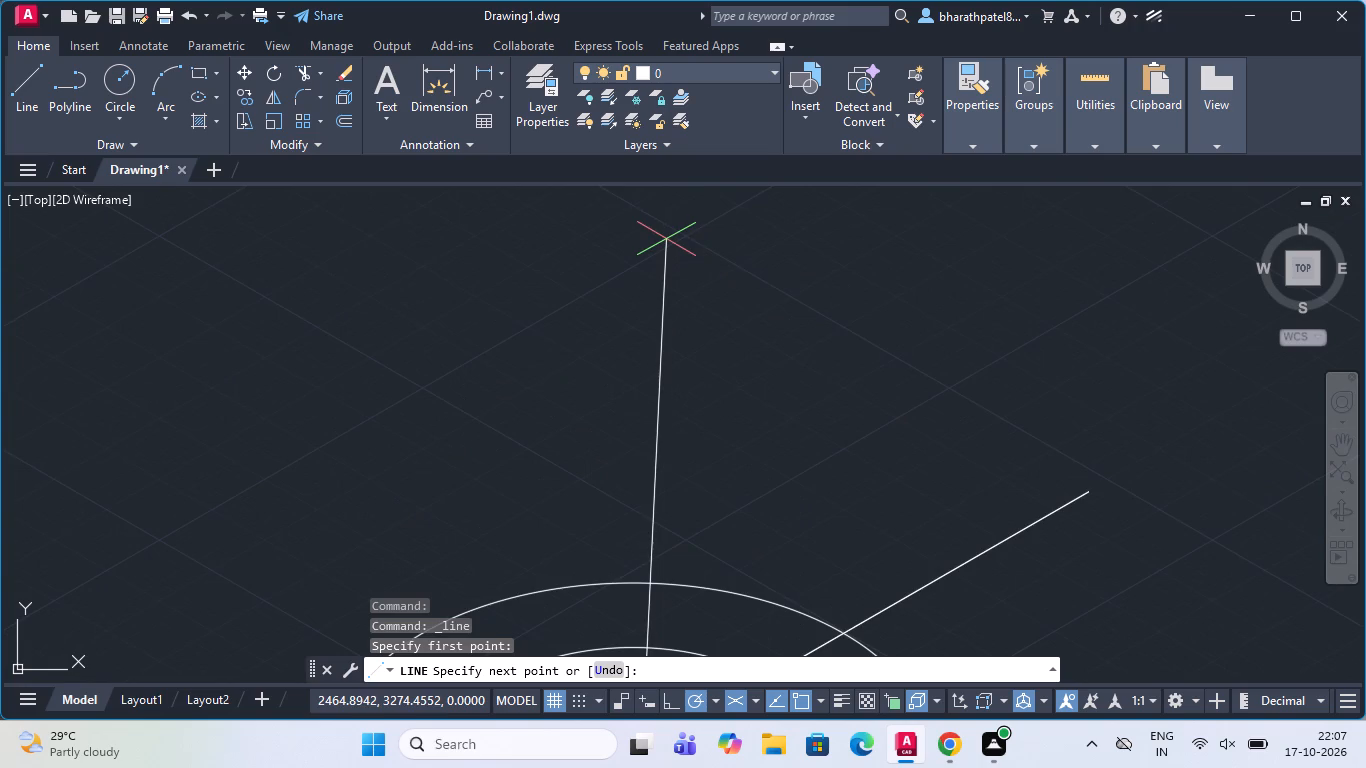
scroll(661, 238, down, 2)
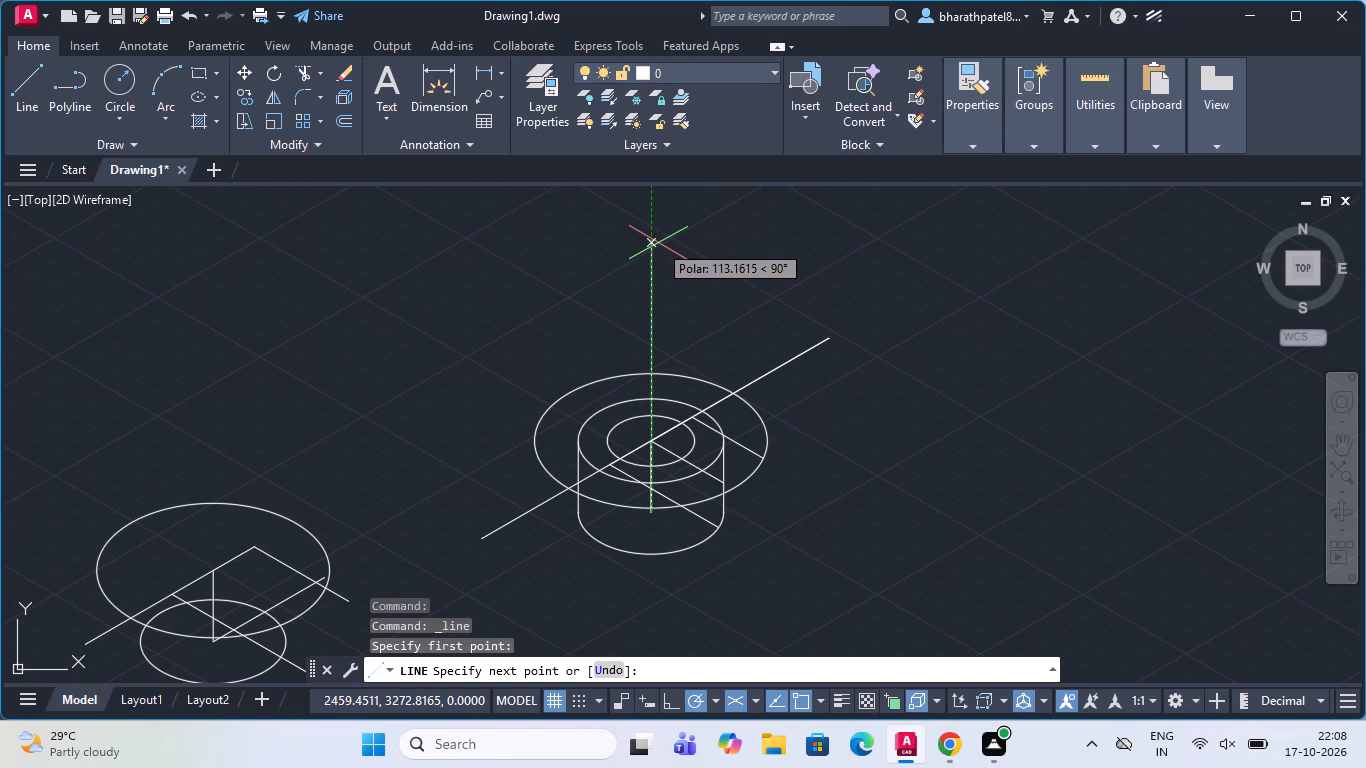
key(1)
key(0)
key(5)
key(Return)
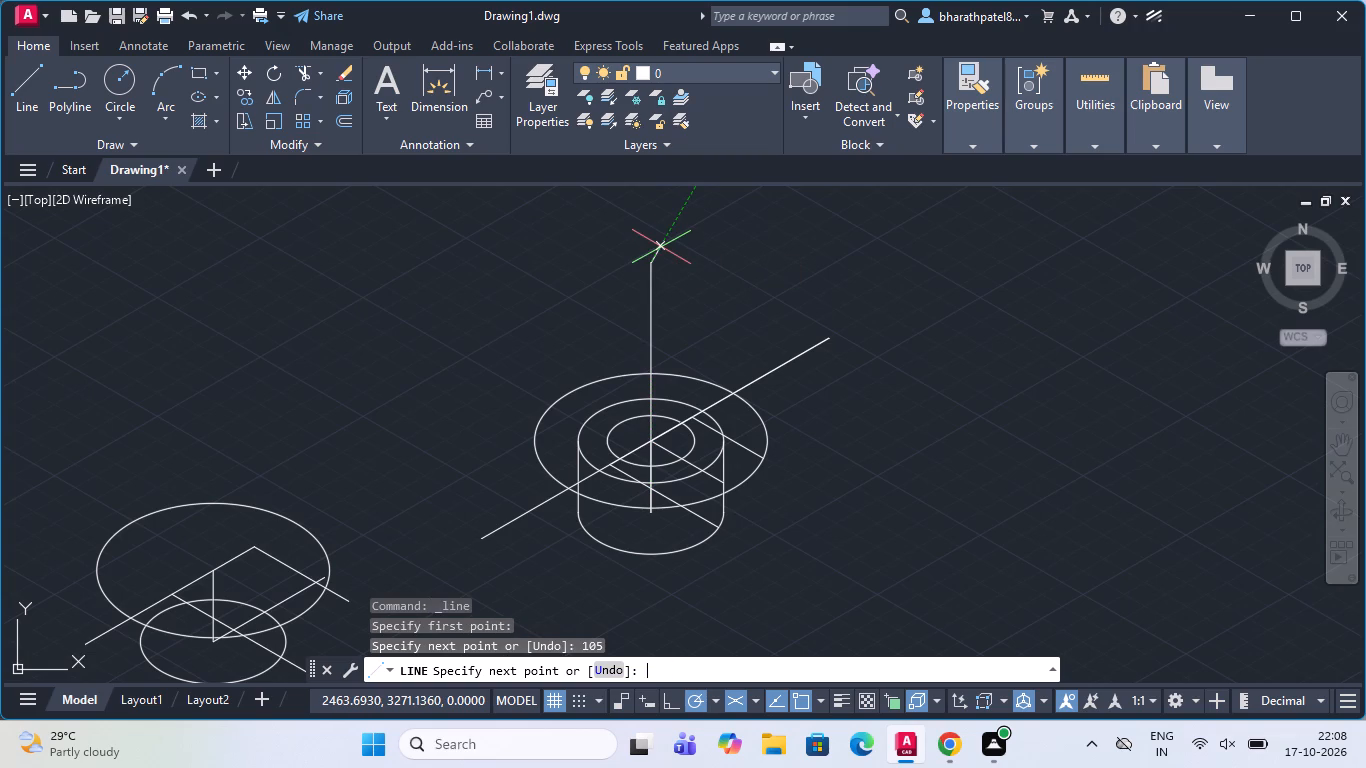
Continue from the vertical line's top end with a 6-unit line sloping up to the right, and finish the line there.
scroll(668, 255, down, 3)
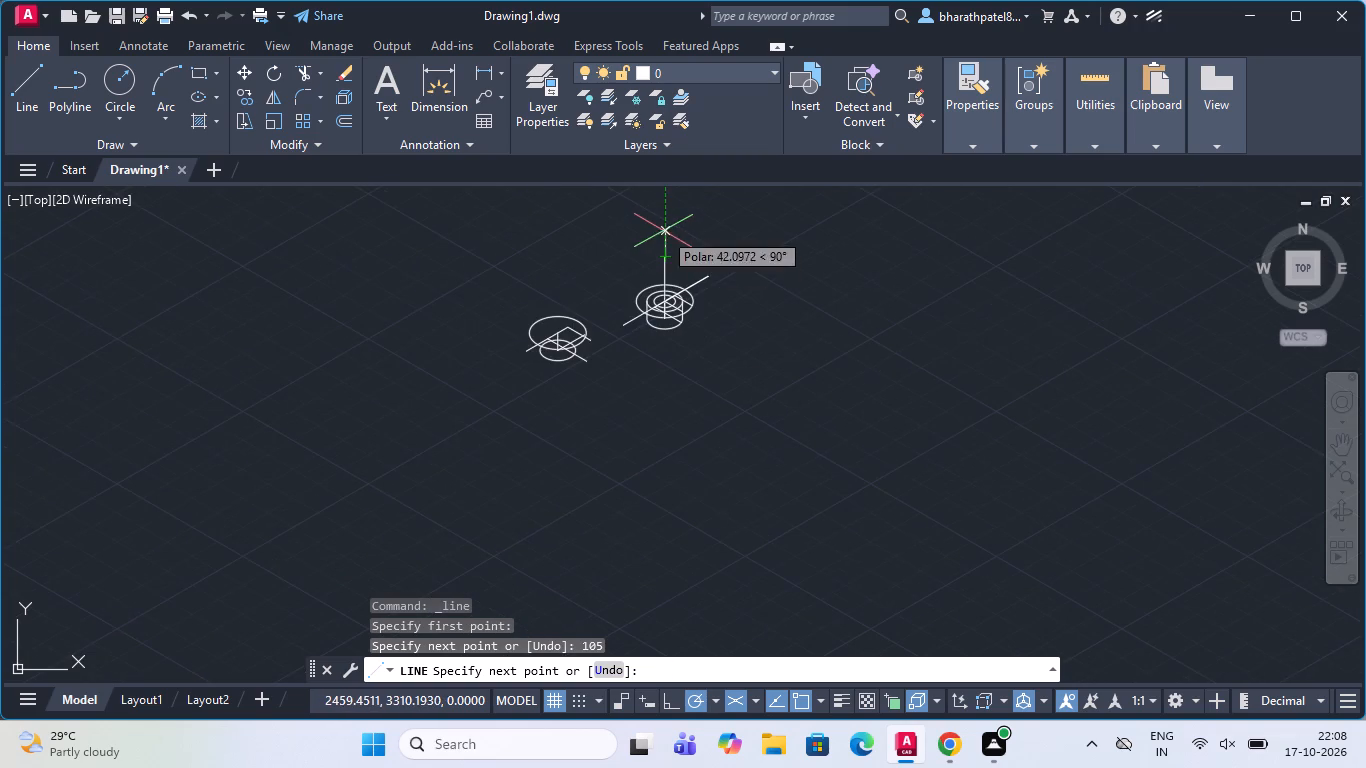
scroll(662, 229, up, 3)
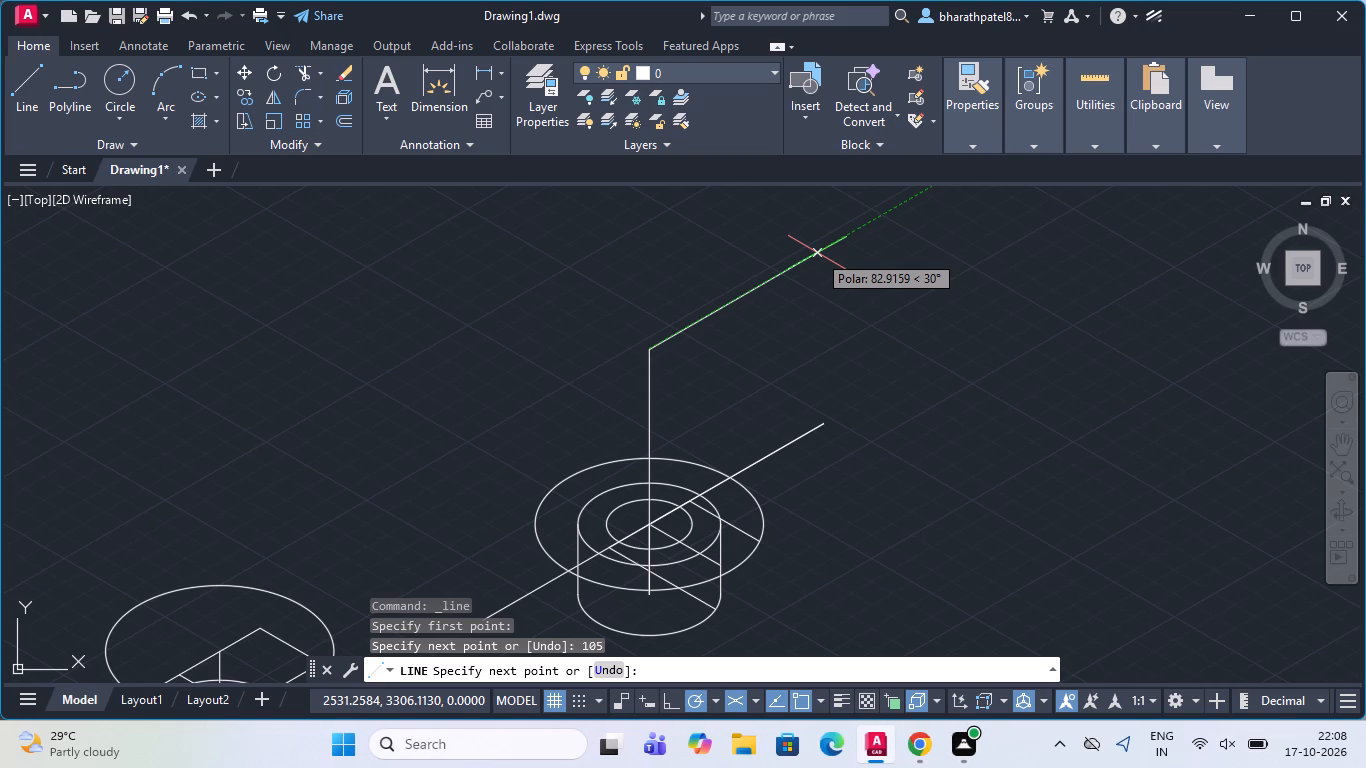
key(6)
key(Return)
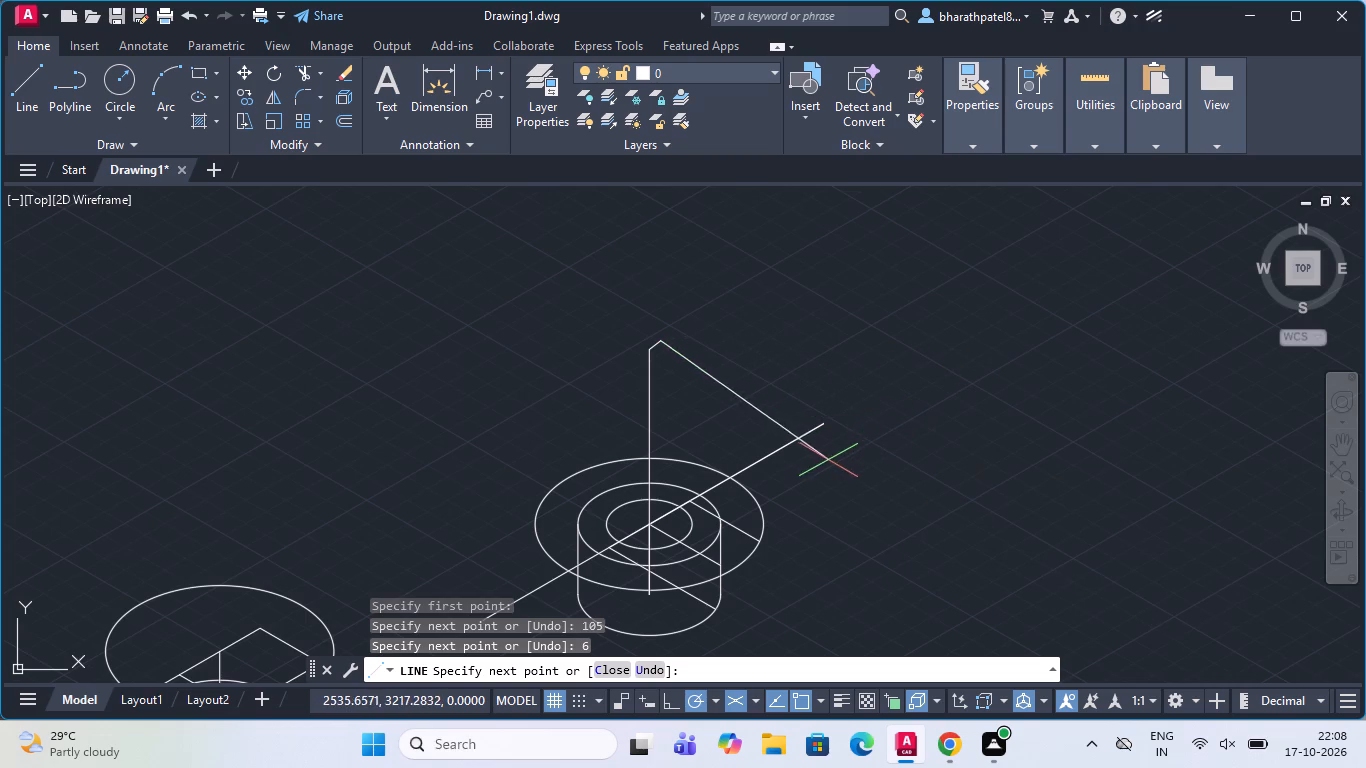
scroll(853, 453, down, 2)
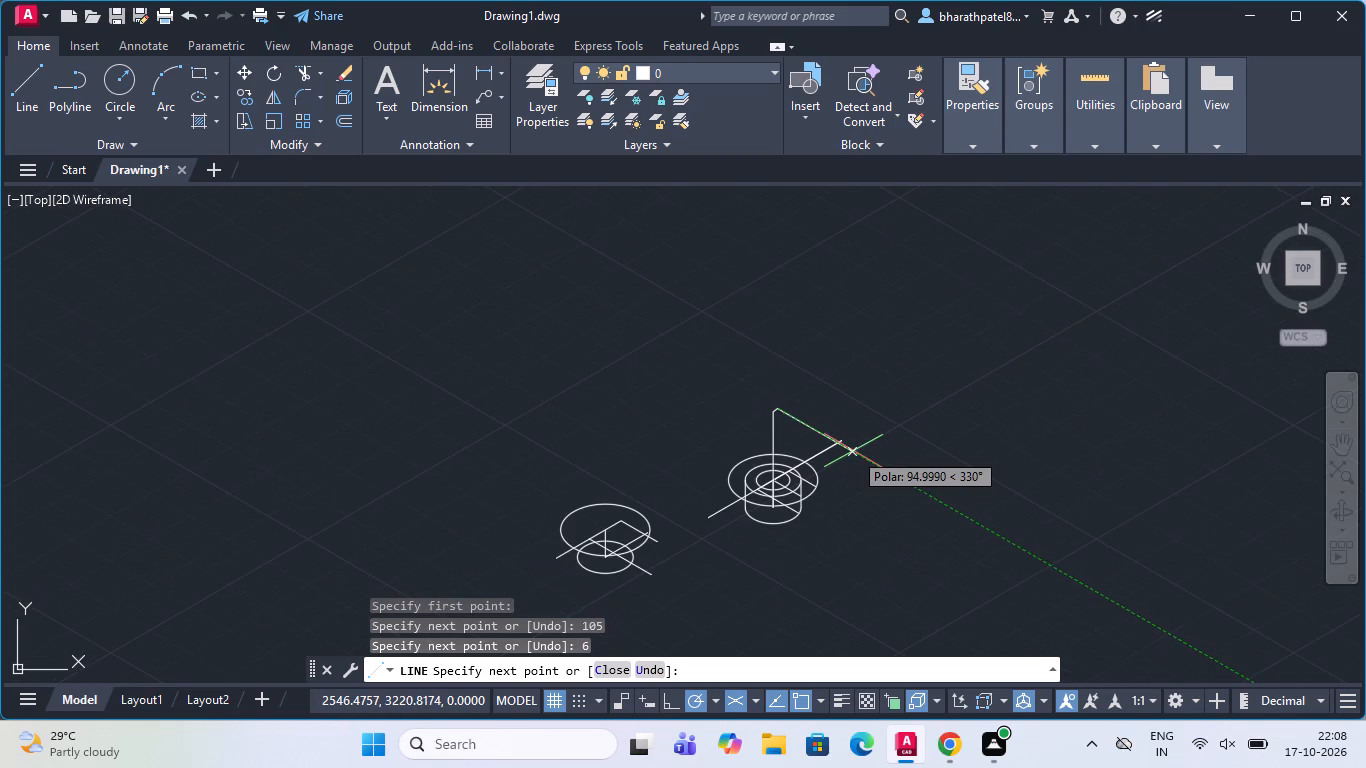
scroll(825, 485, up, 2)
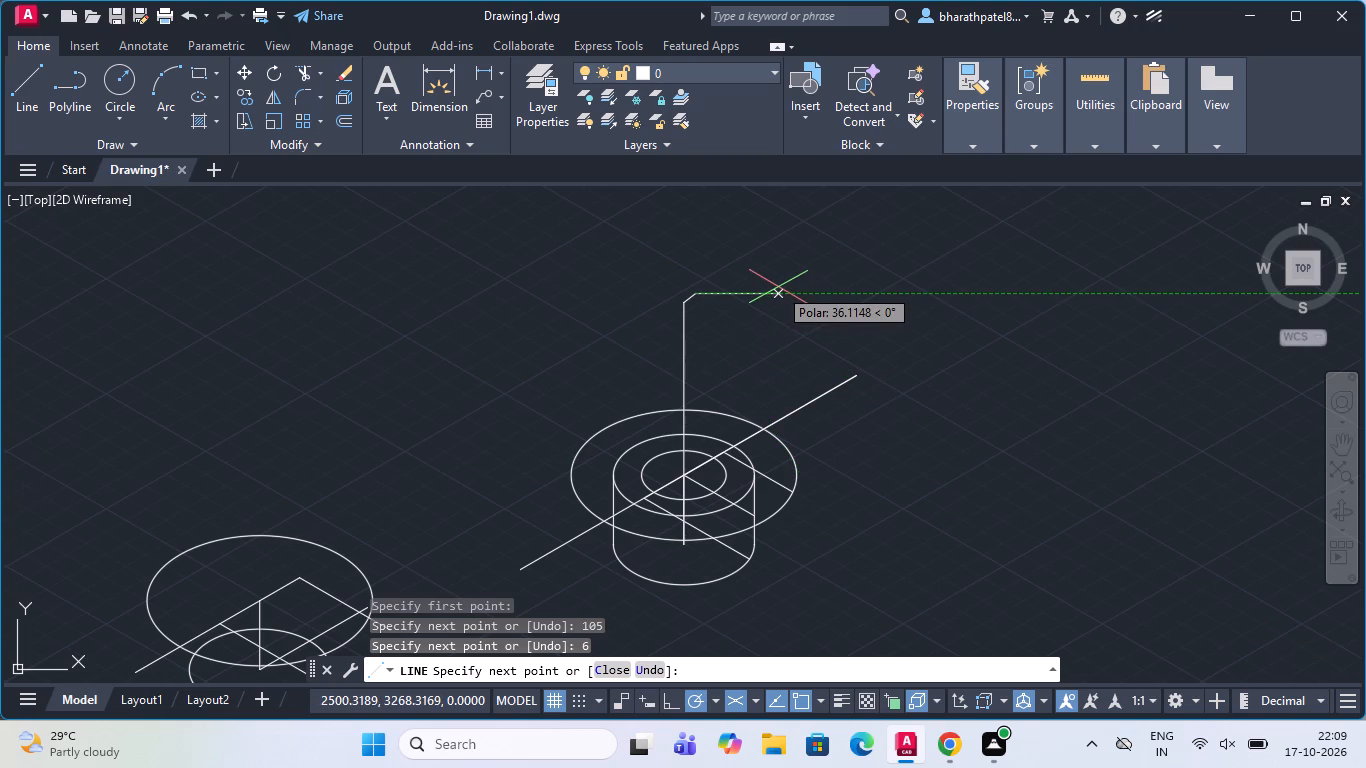
key(Escape)
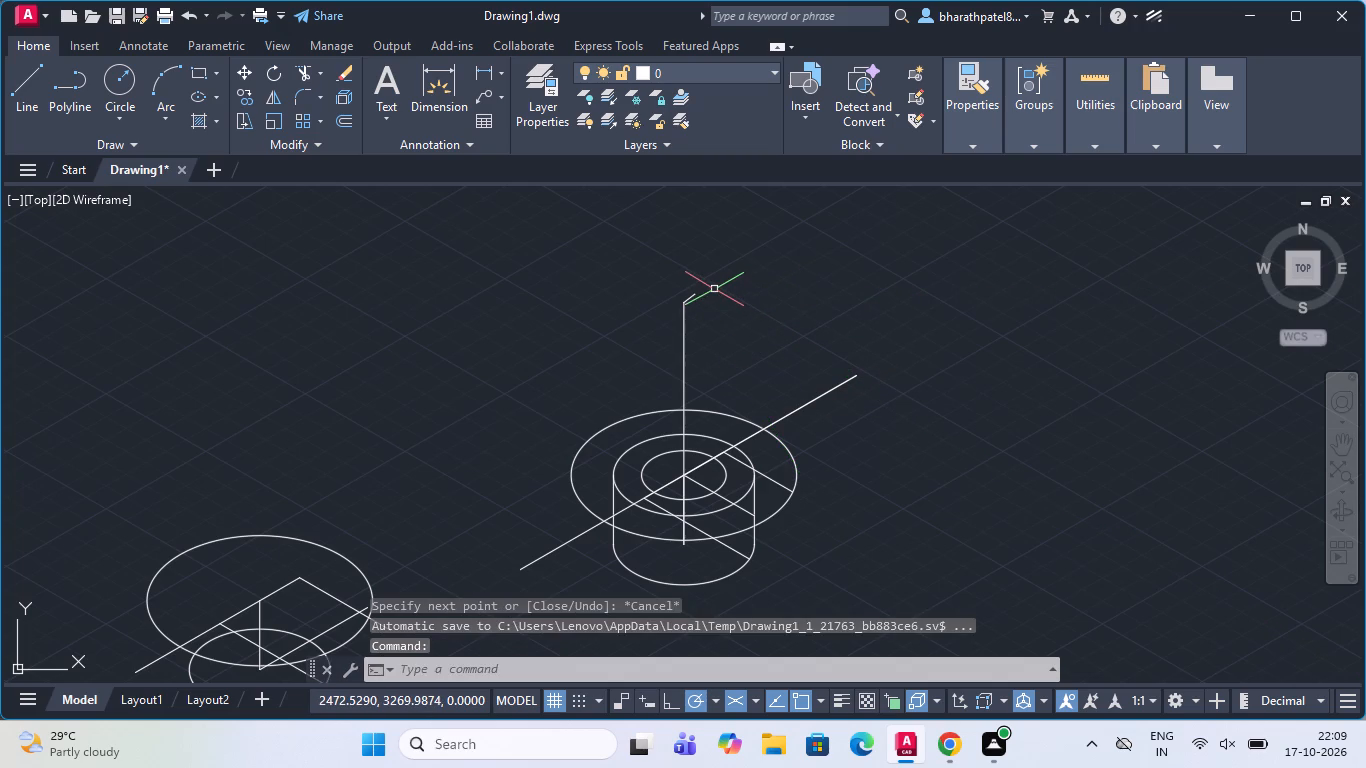
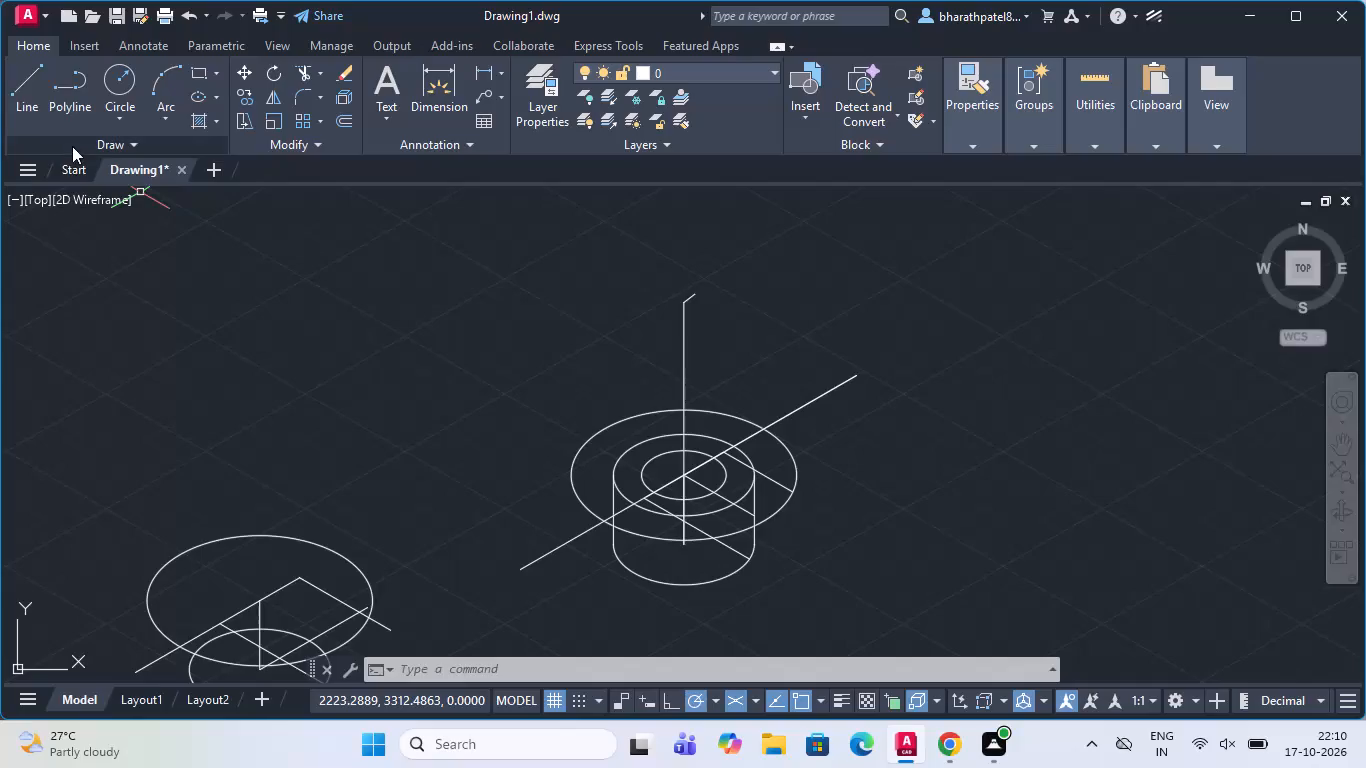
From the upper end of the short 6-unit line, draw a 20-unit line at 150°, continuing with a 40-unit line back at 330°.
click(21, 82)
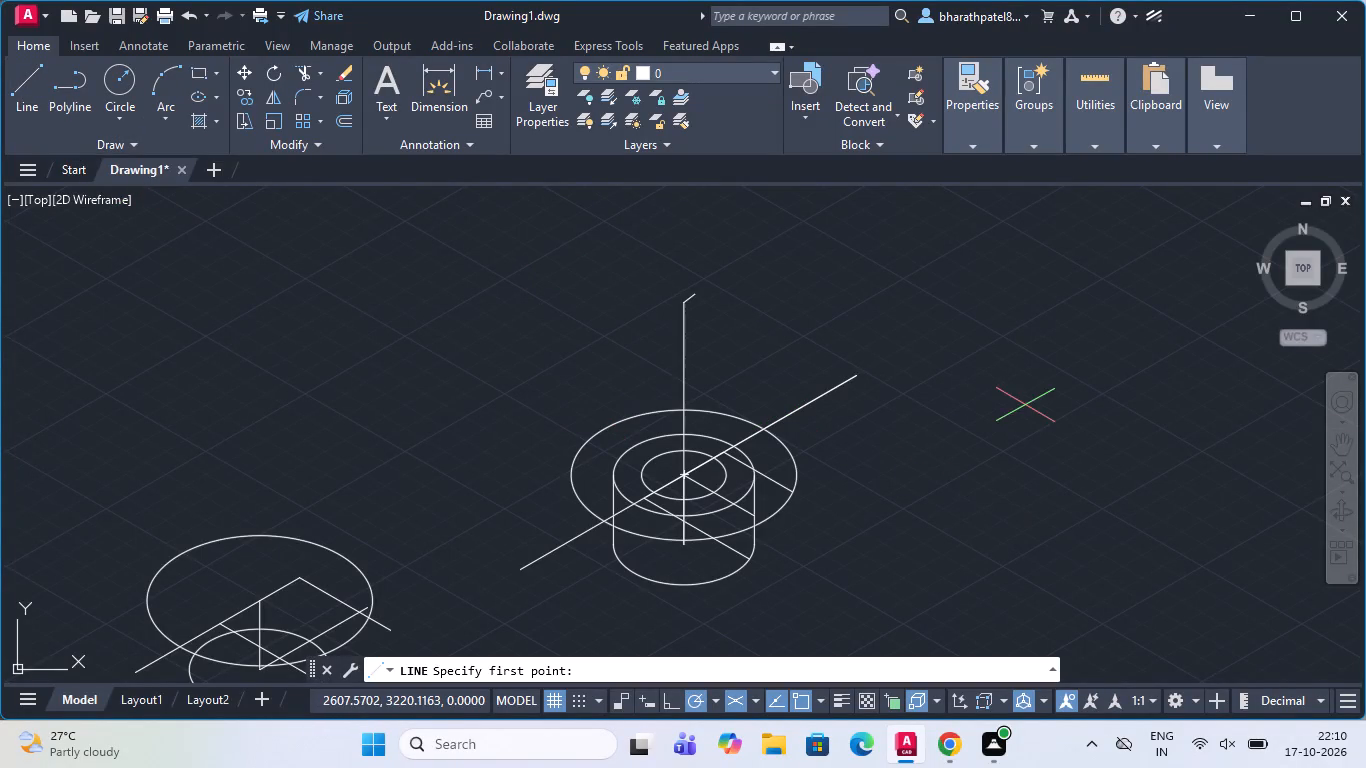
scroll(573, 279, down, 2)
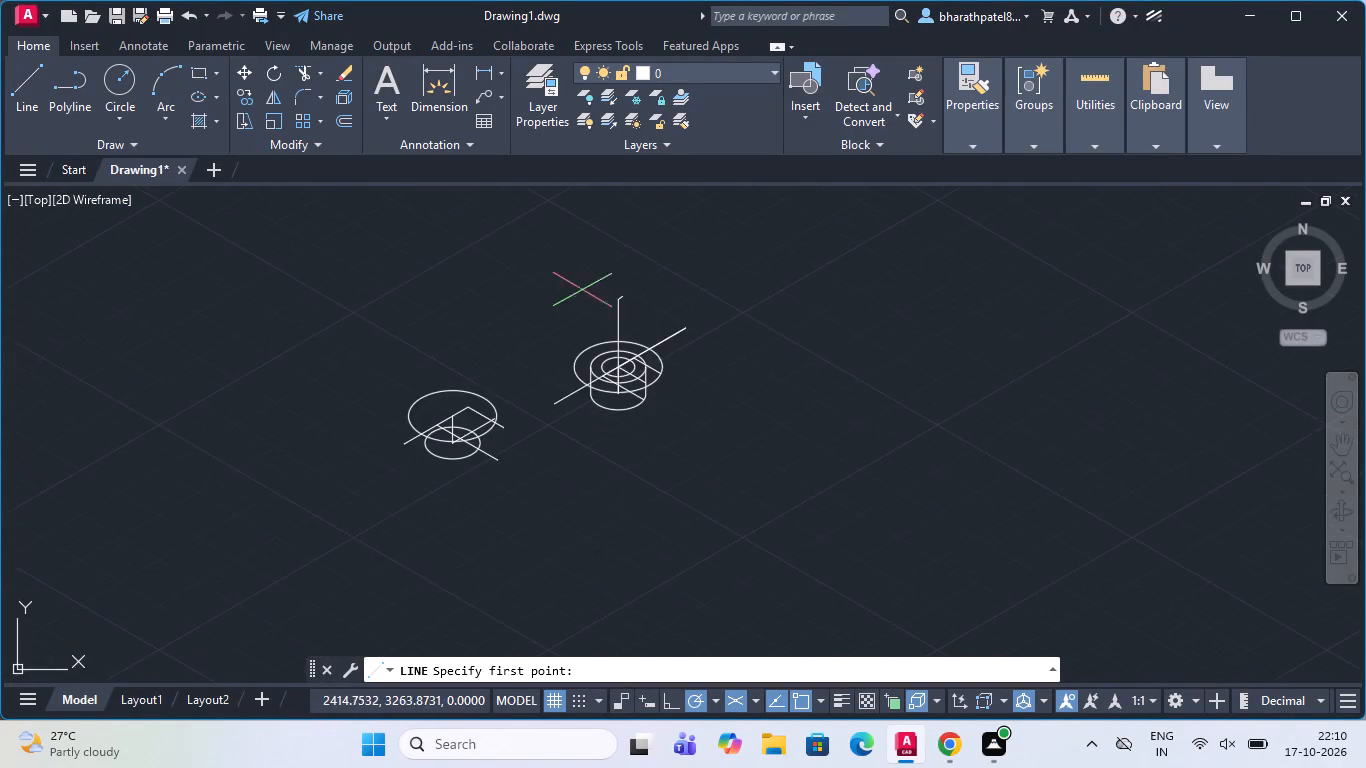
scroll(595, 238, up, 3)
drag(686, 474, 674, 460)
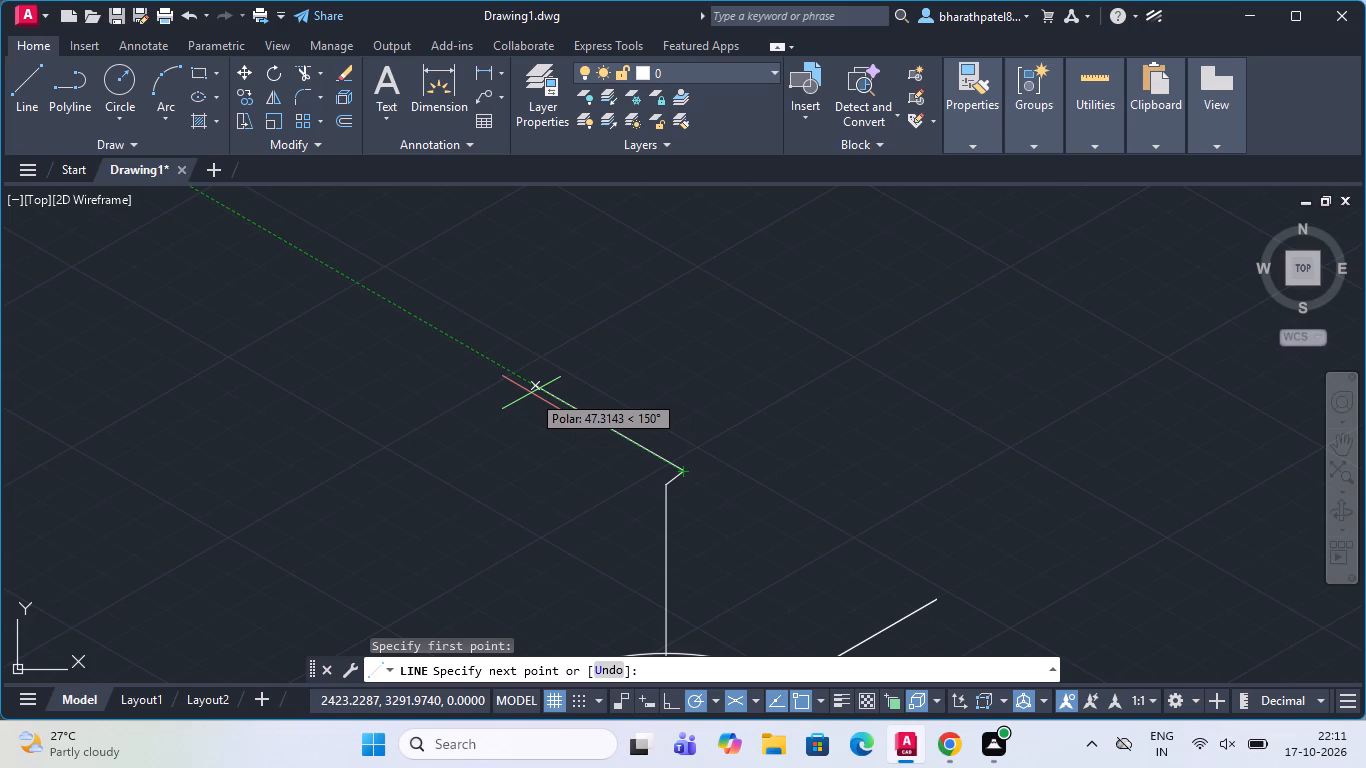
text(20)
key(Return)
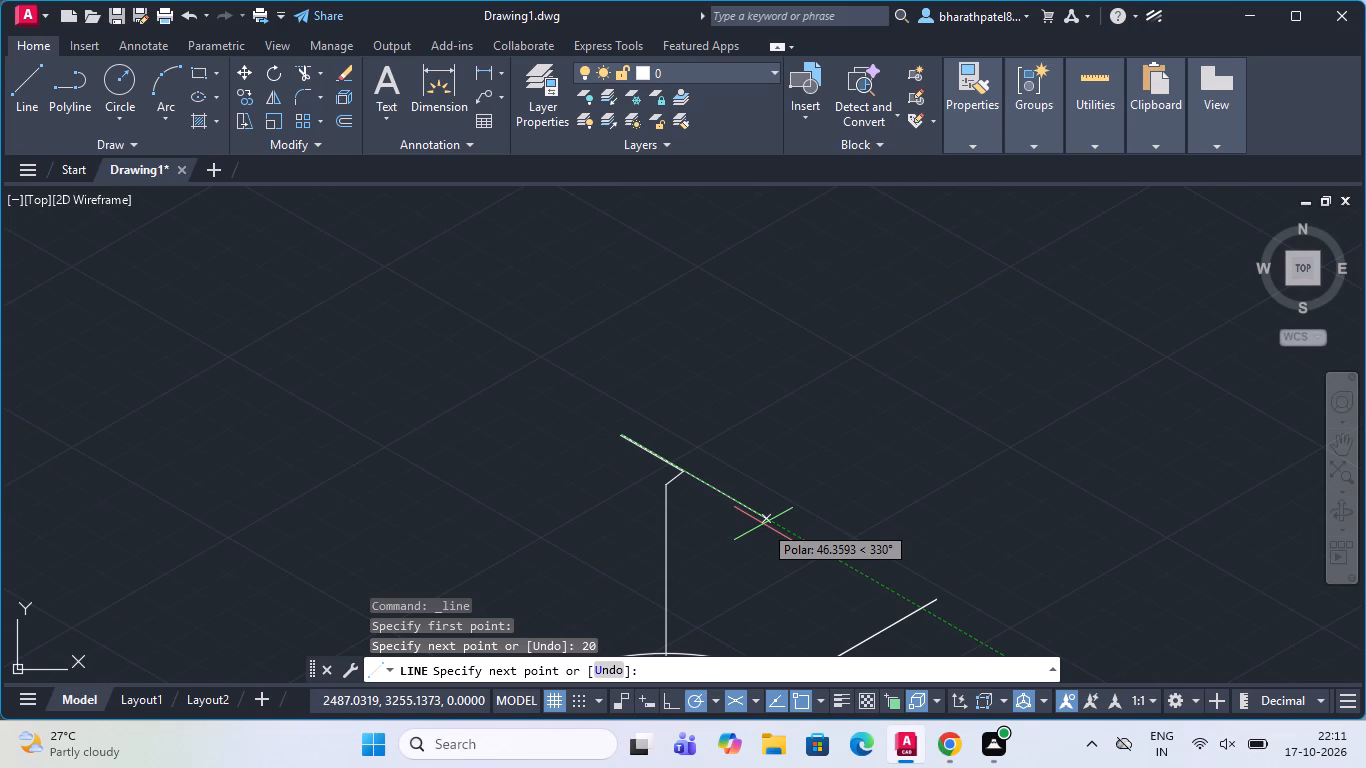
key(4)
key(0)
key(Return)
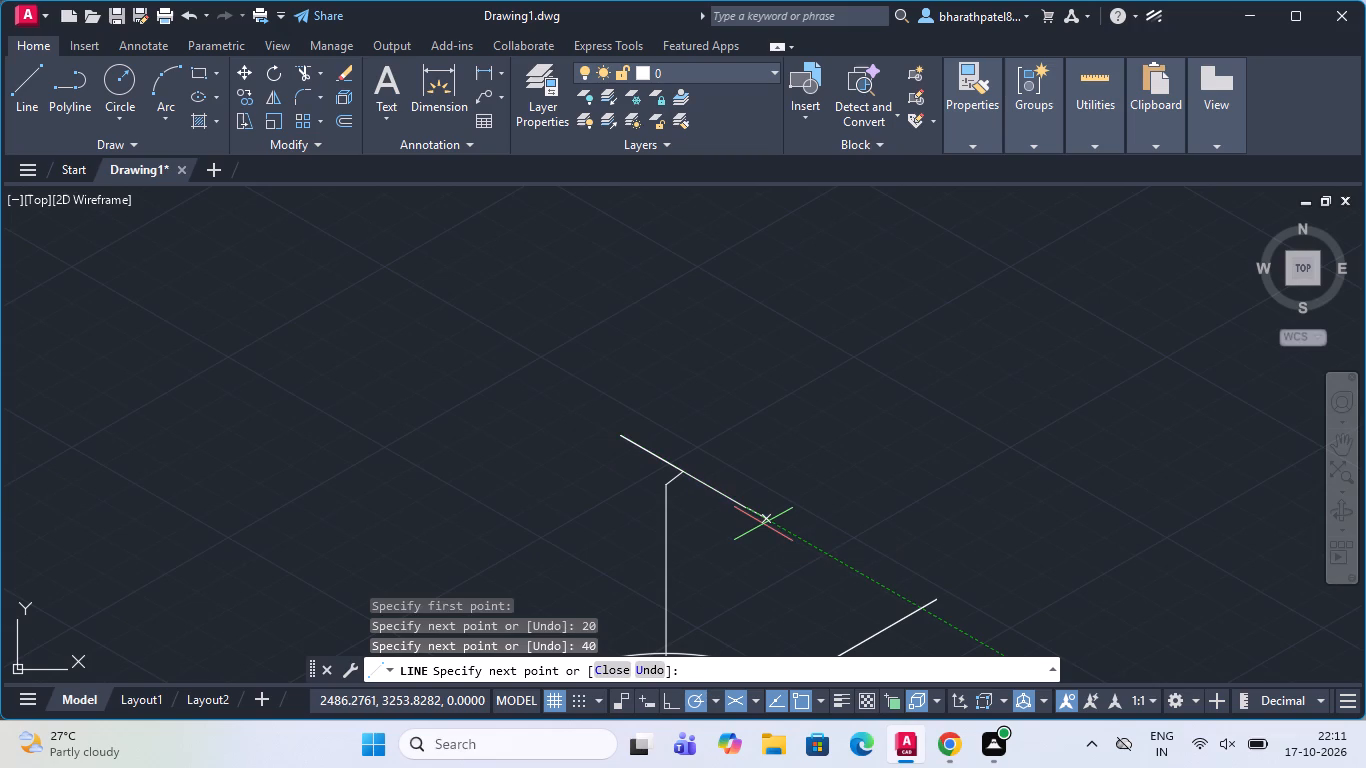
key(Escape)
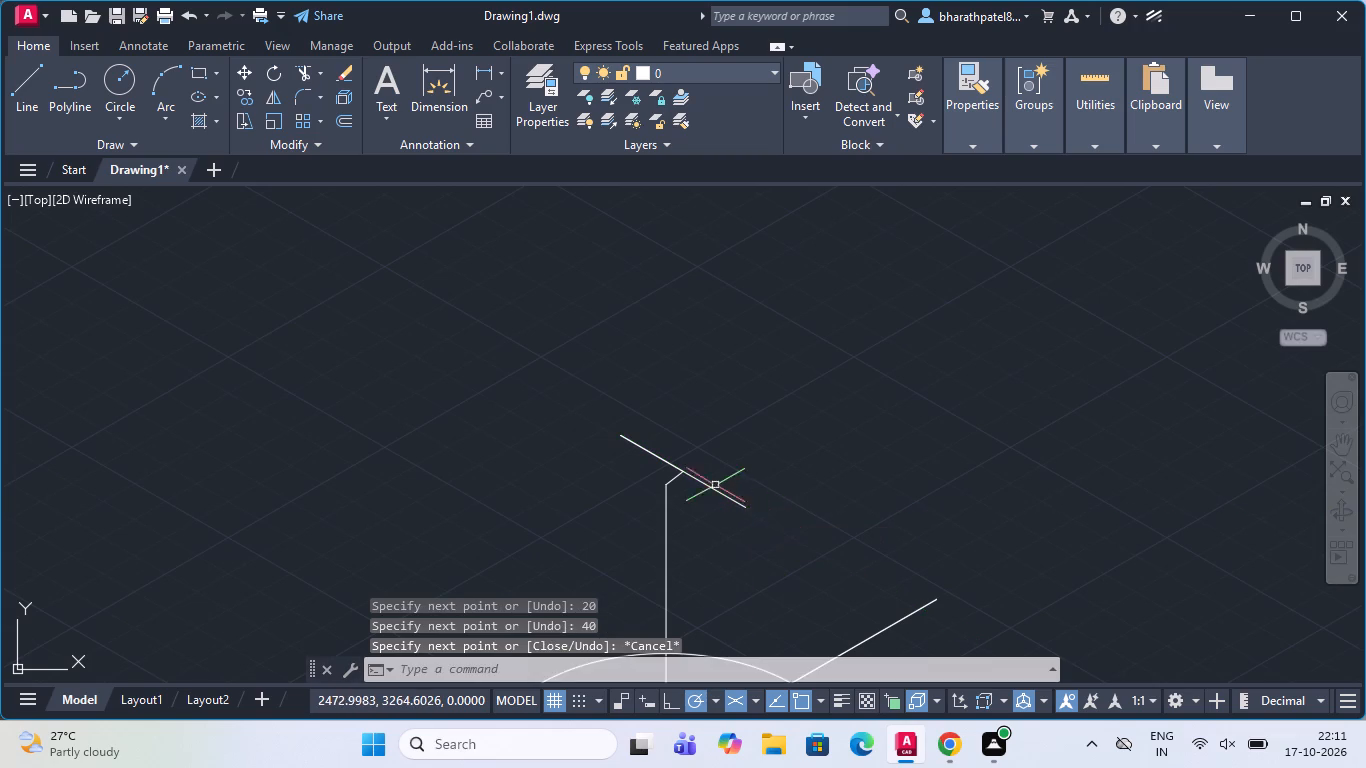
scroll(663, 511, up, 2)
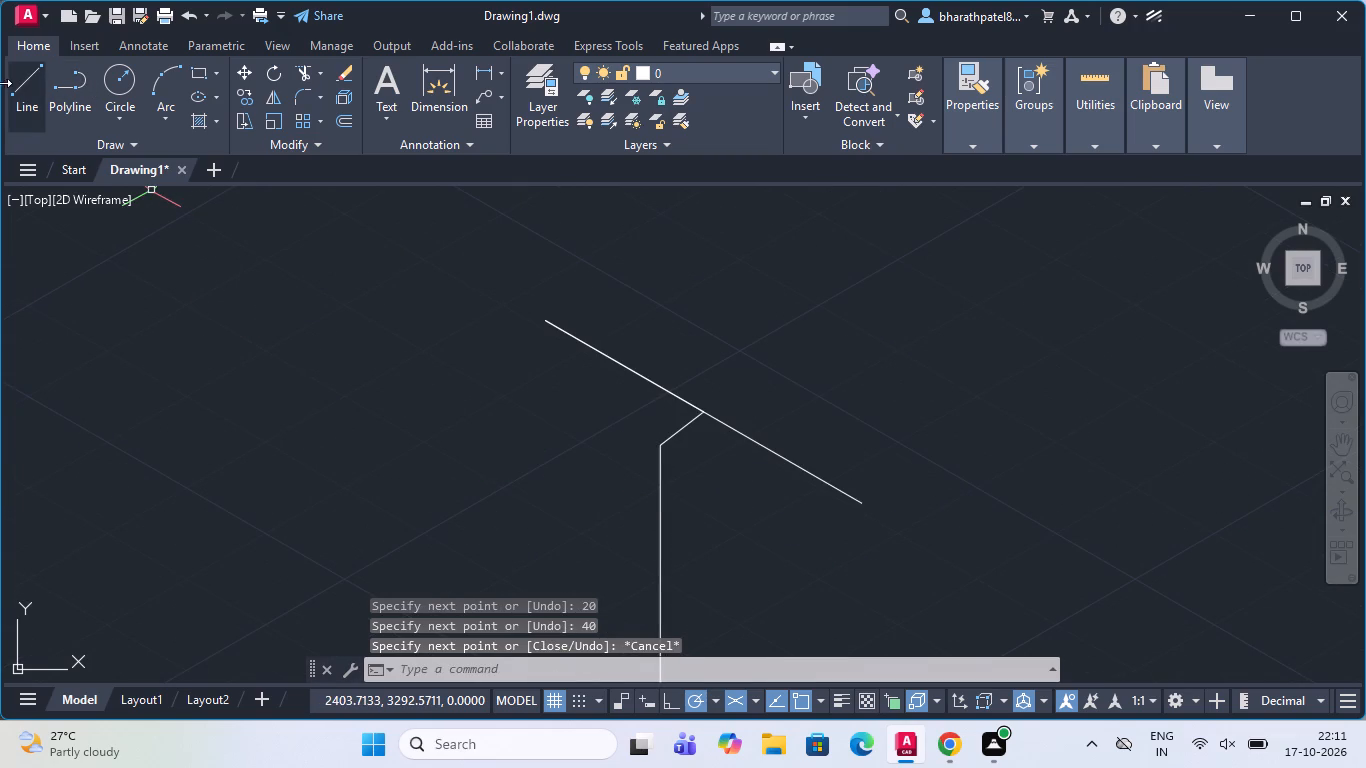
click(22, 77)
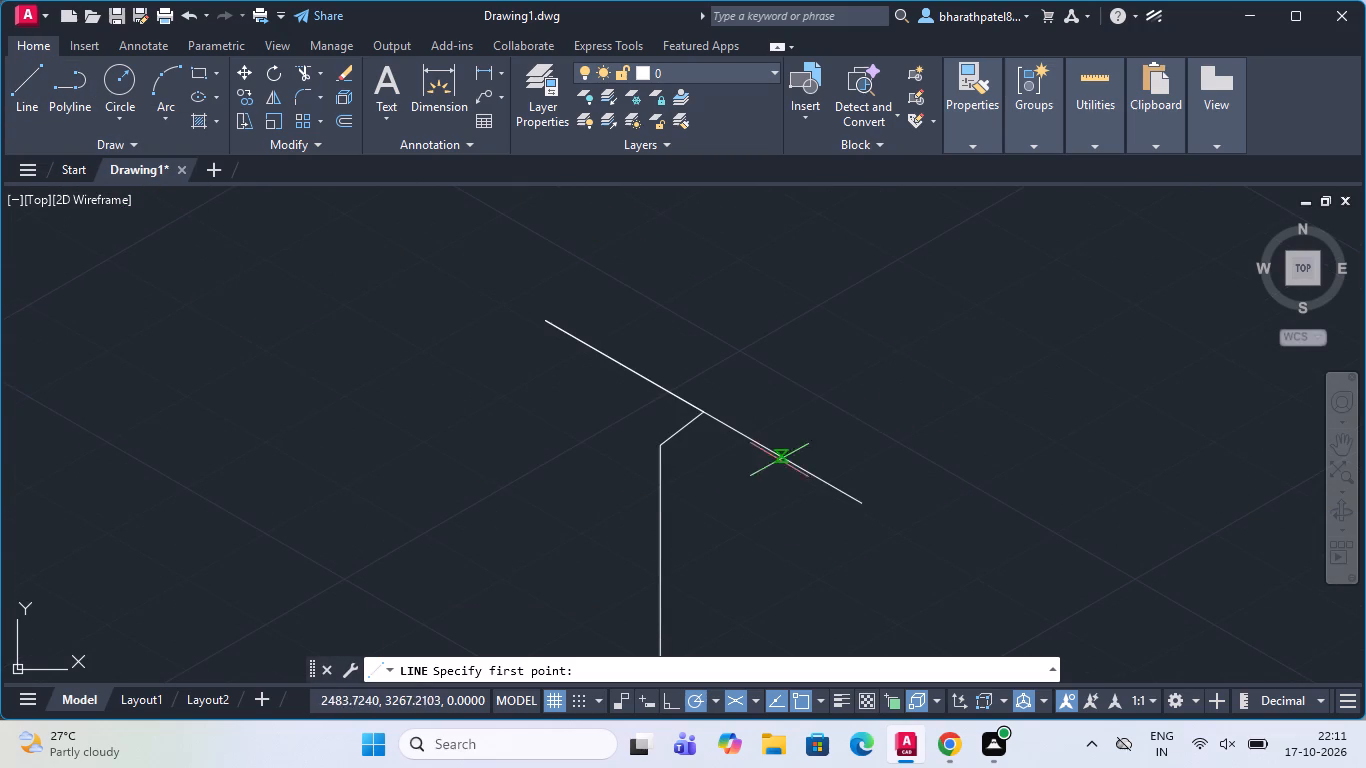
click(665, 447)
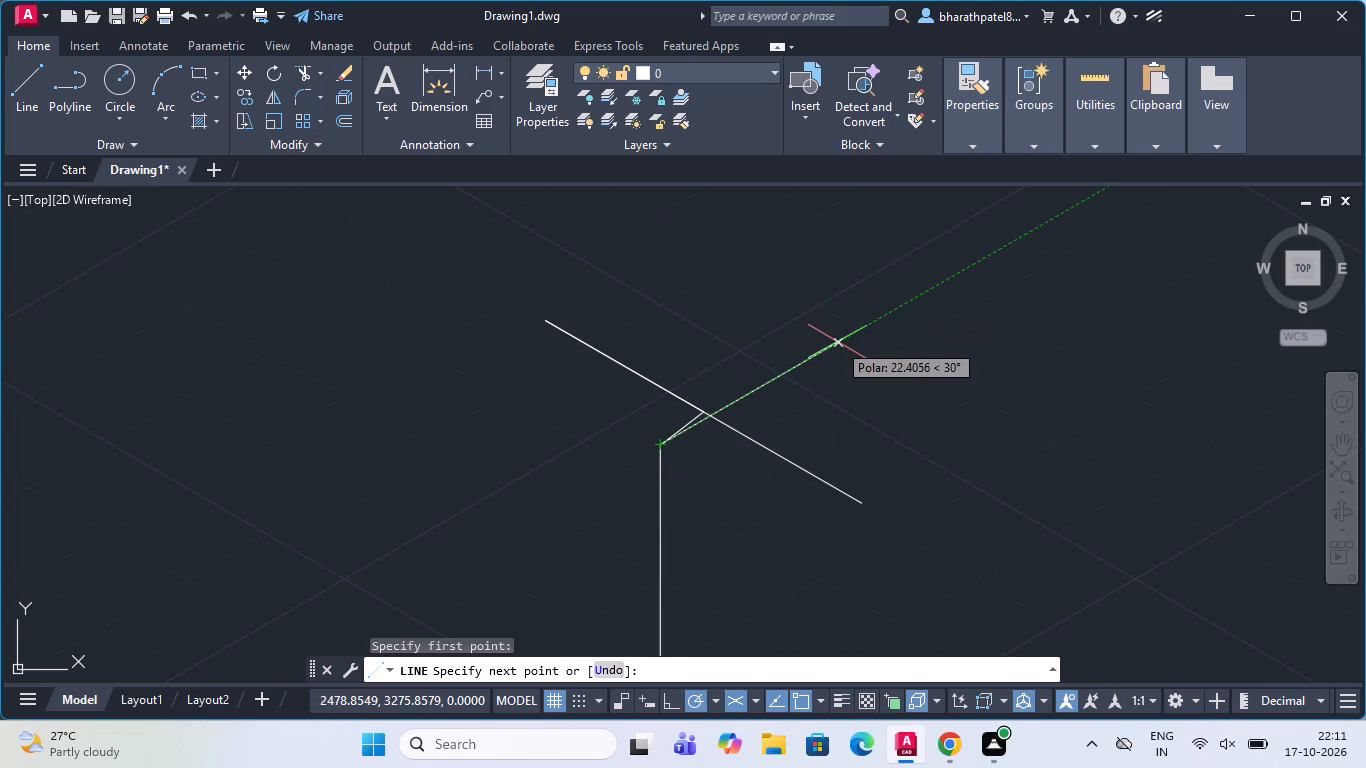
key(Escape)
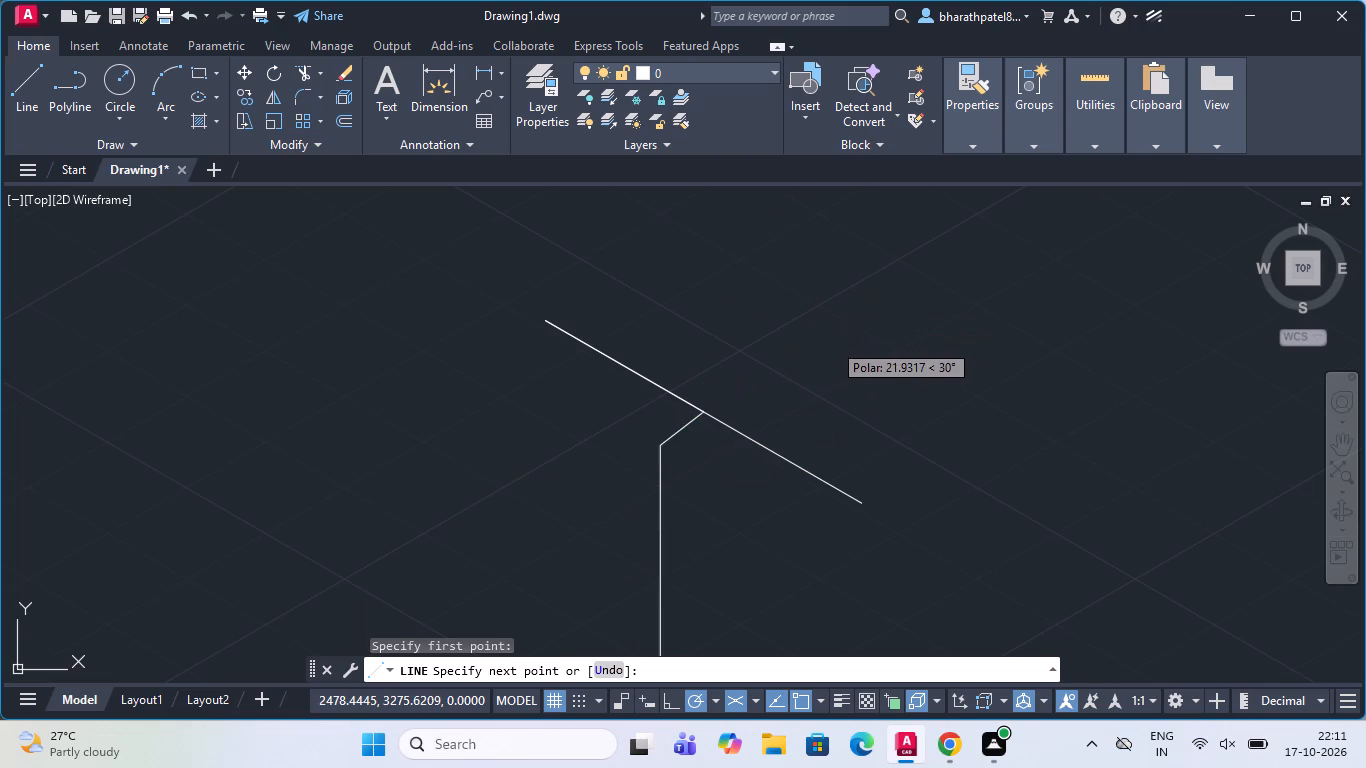
Delete the 40-unit and 20-unit sloping lines and the short 6-unit line at the top of the vertical line.
click(728, 428)
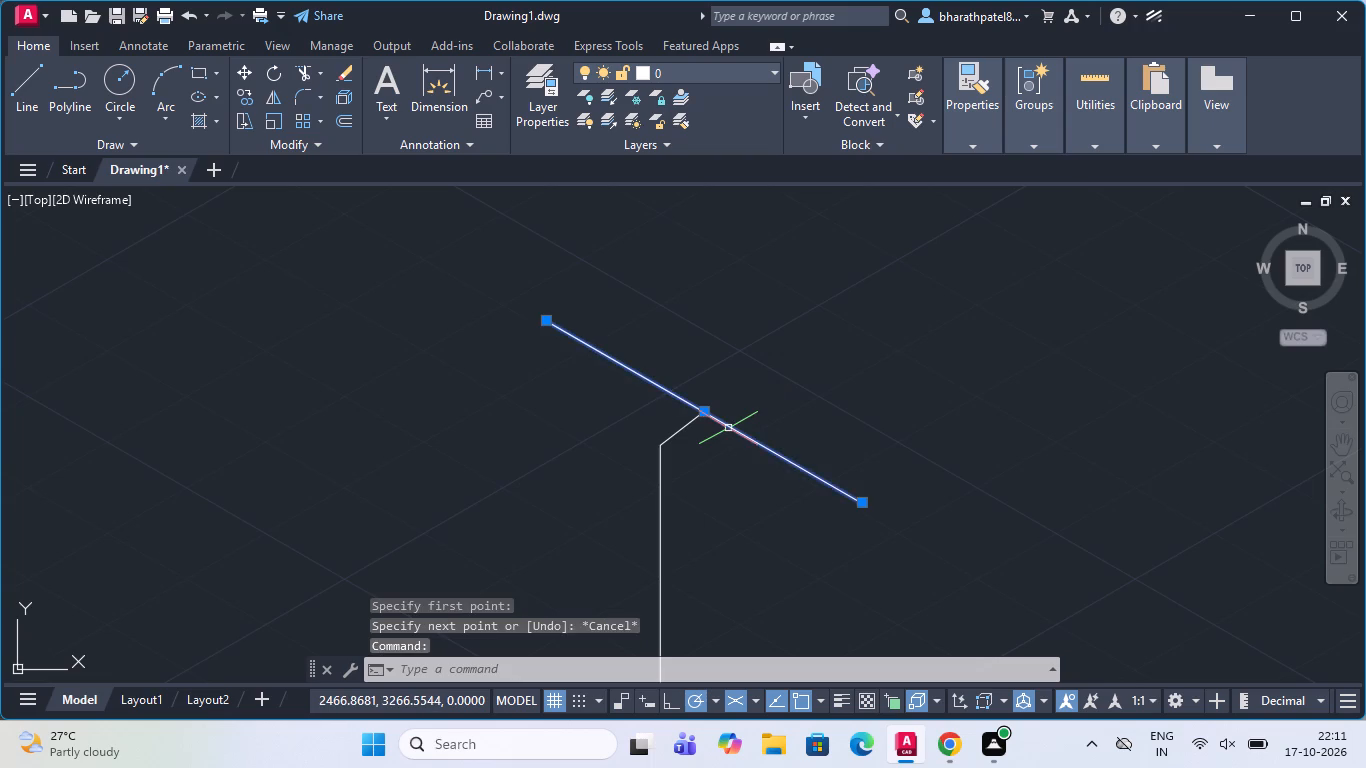
key(Delete)
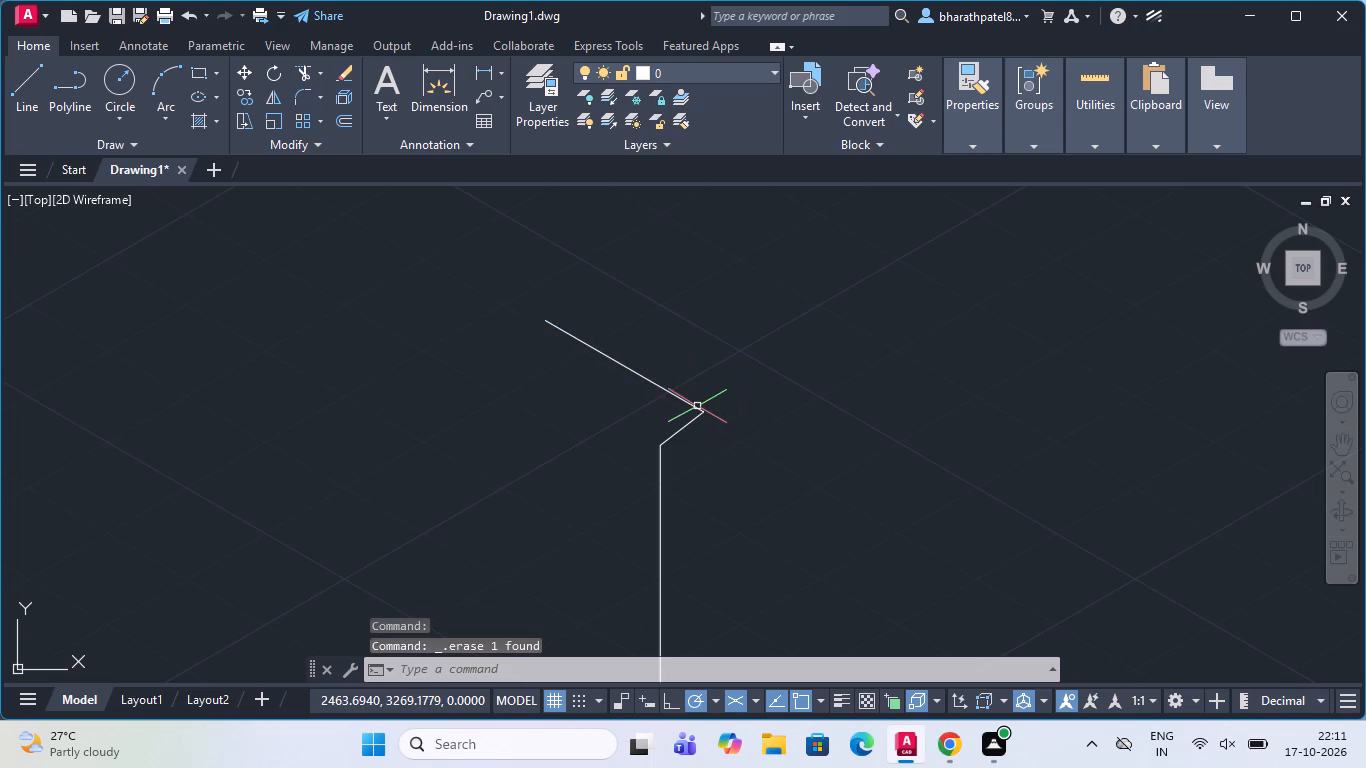
click(696, 406)
click(692, 417)
key(Delete)
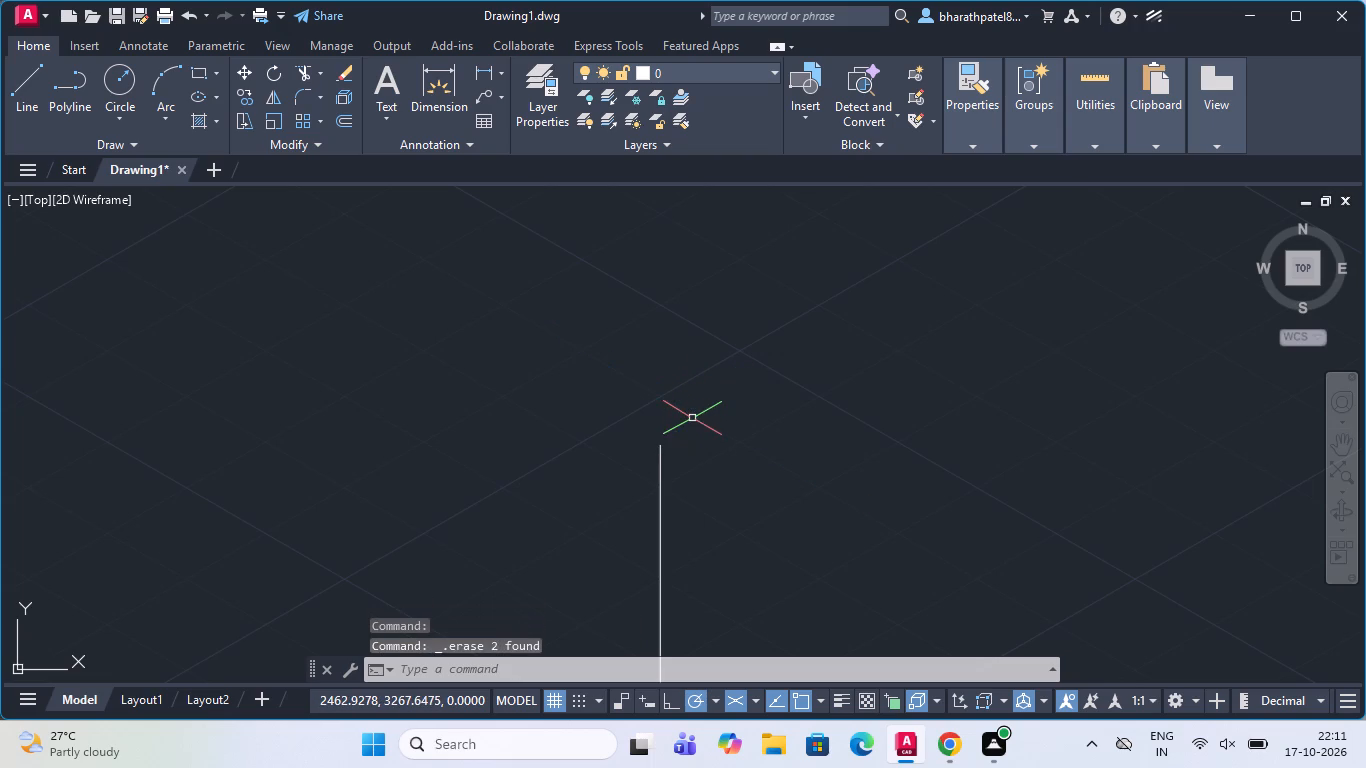
Draw connected lines from the vertical line's top end: 6 units at 30°, 20 units at 150°, and 40 units back at 330°.
click(29, 84)
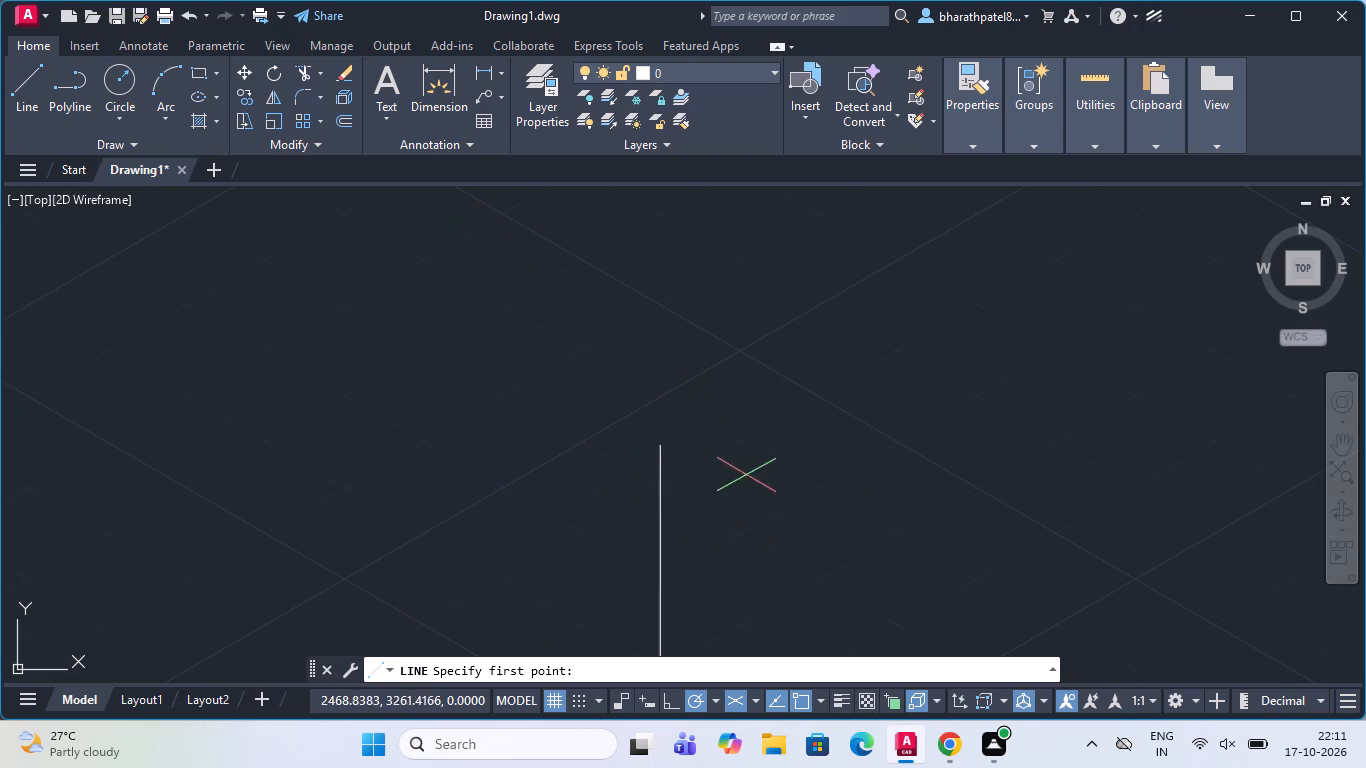
click(653, 438)
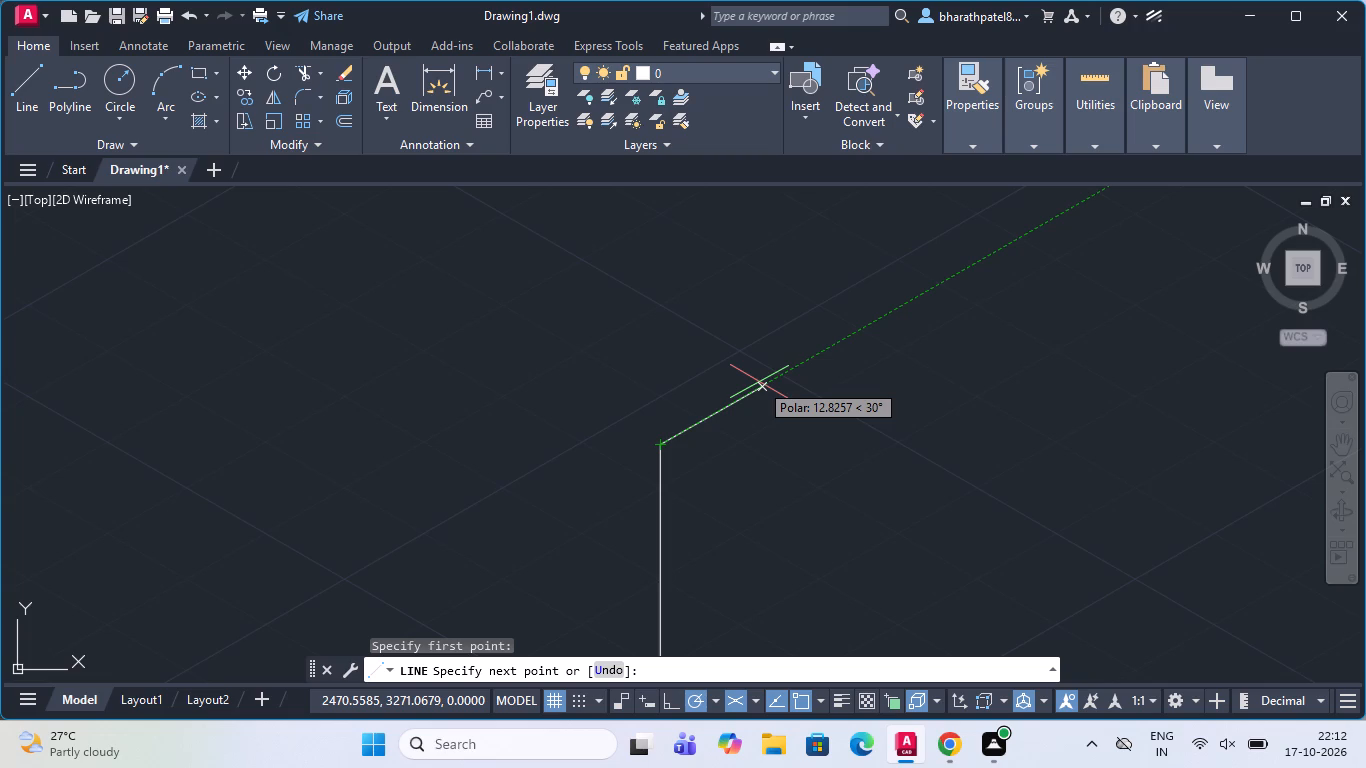
key(6)
key(Return)
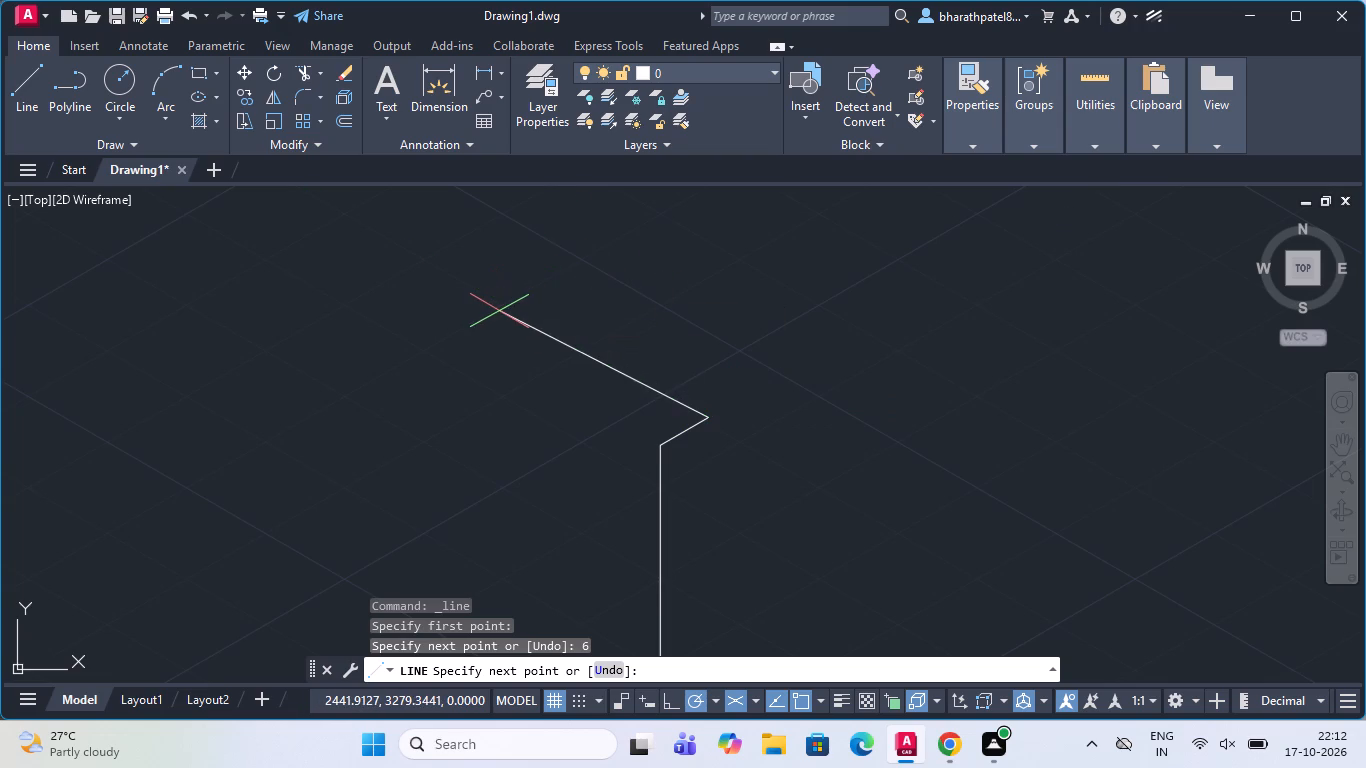
click(713, 700)
click(765, 533)
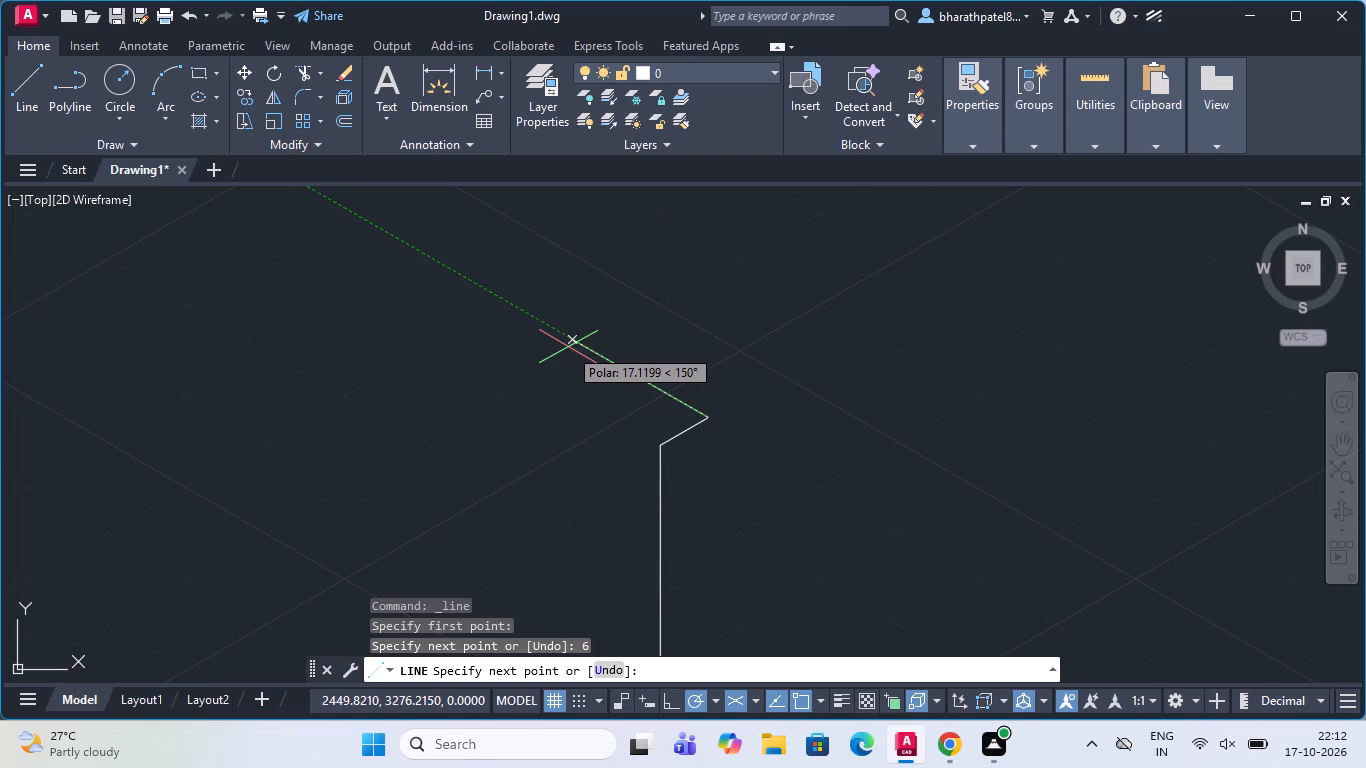
text(20)
key(Return)
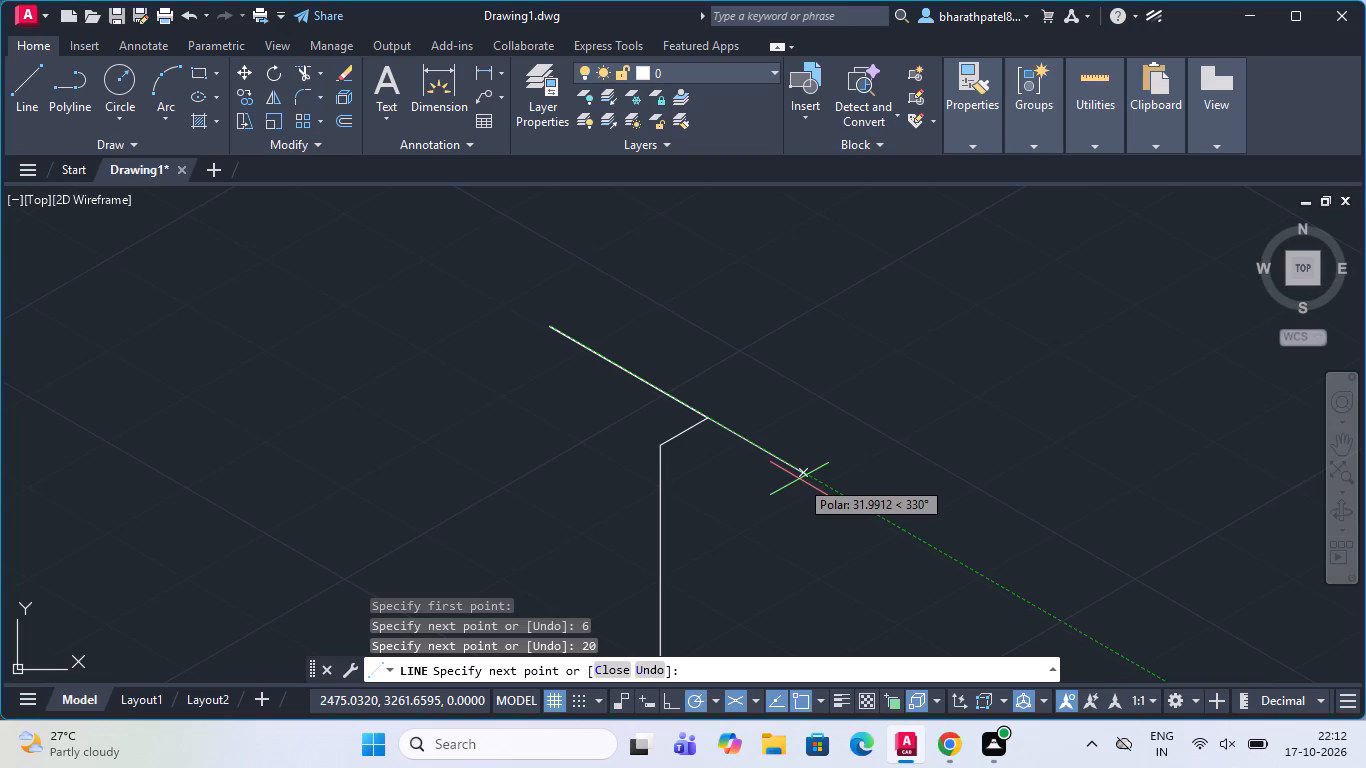
key(4)
key(0)
key(Return)
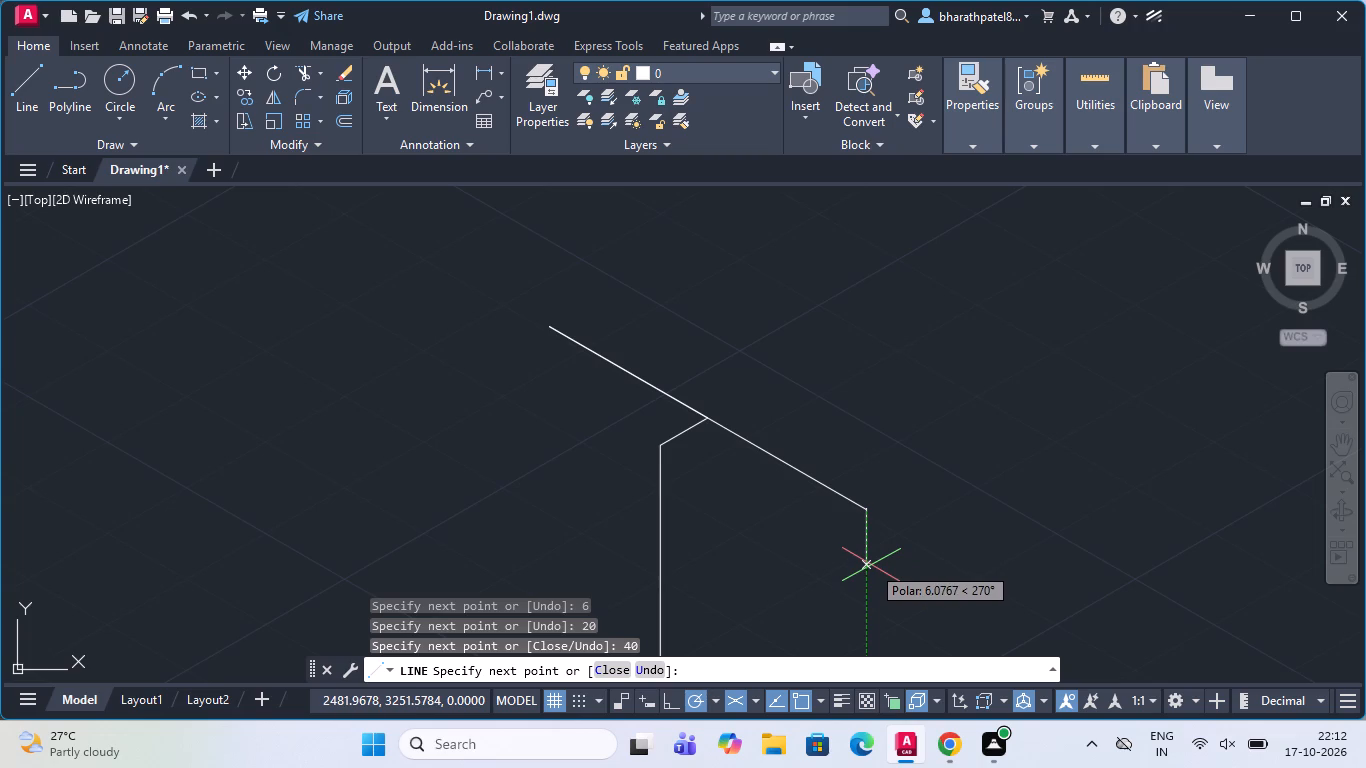
key(Escape)
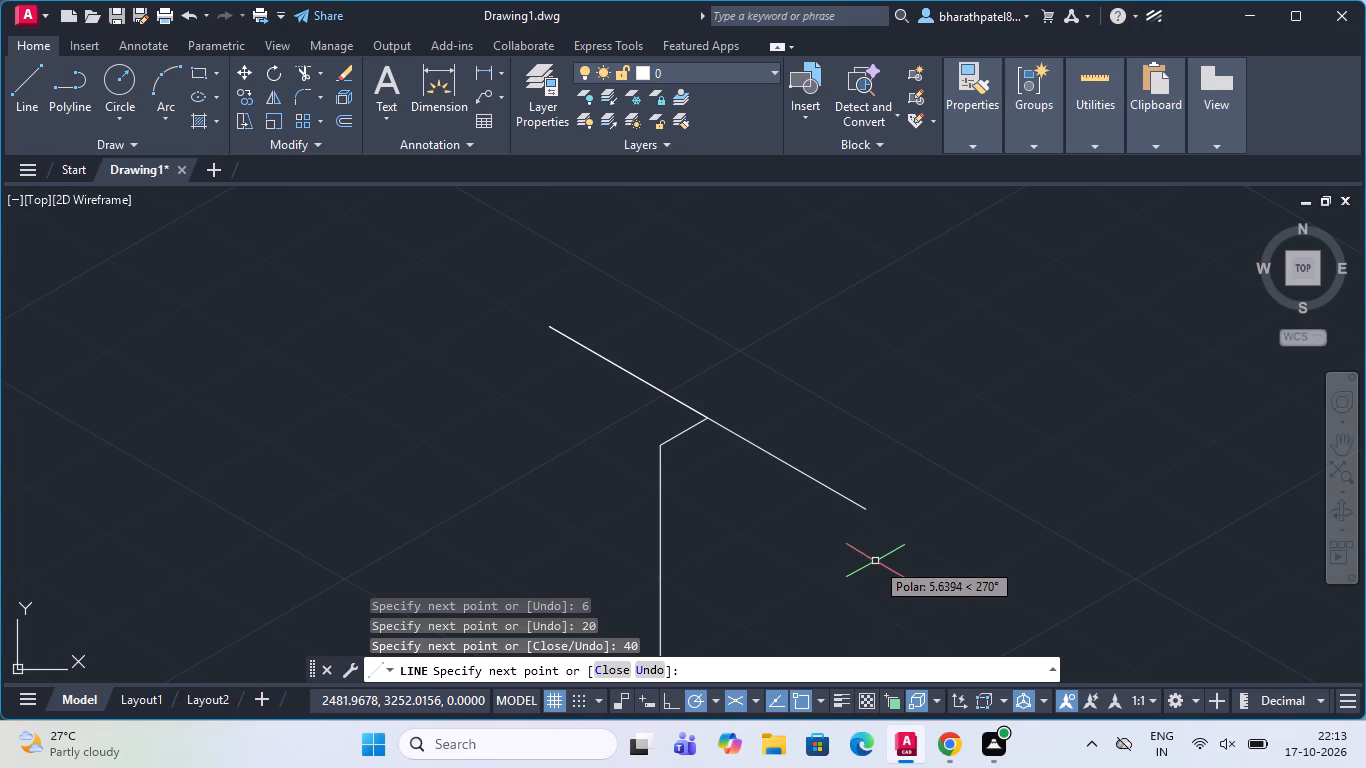
Draw connected lines from the vertical line's top end: 6 units at 210°, 20 units at 150°, and 40 units back at 330°.
click(29, 78)
click(658, 445)
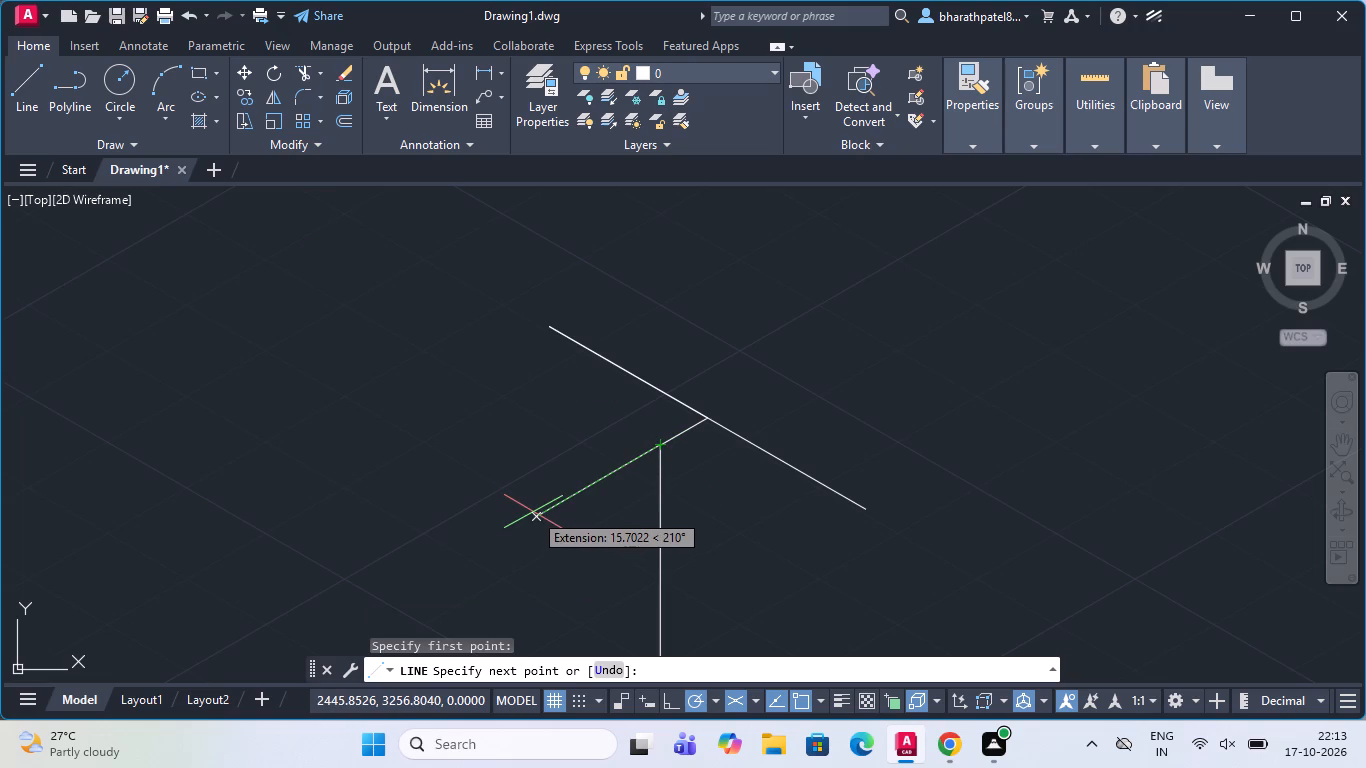
key(6)
key(Return)
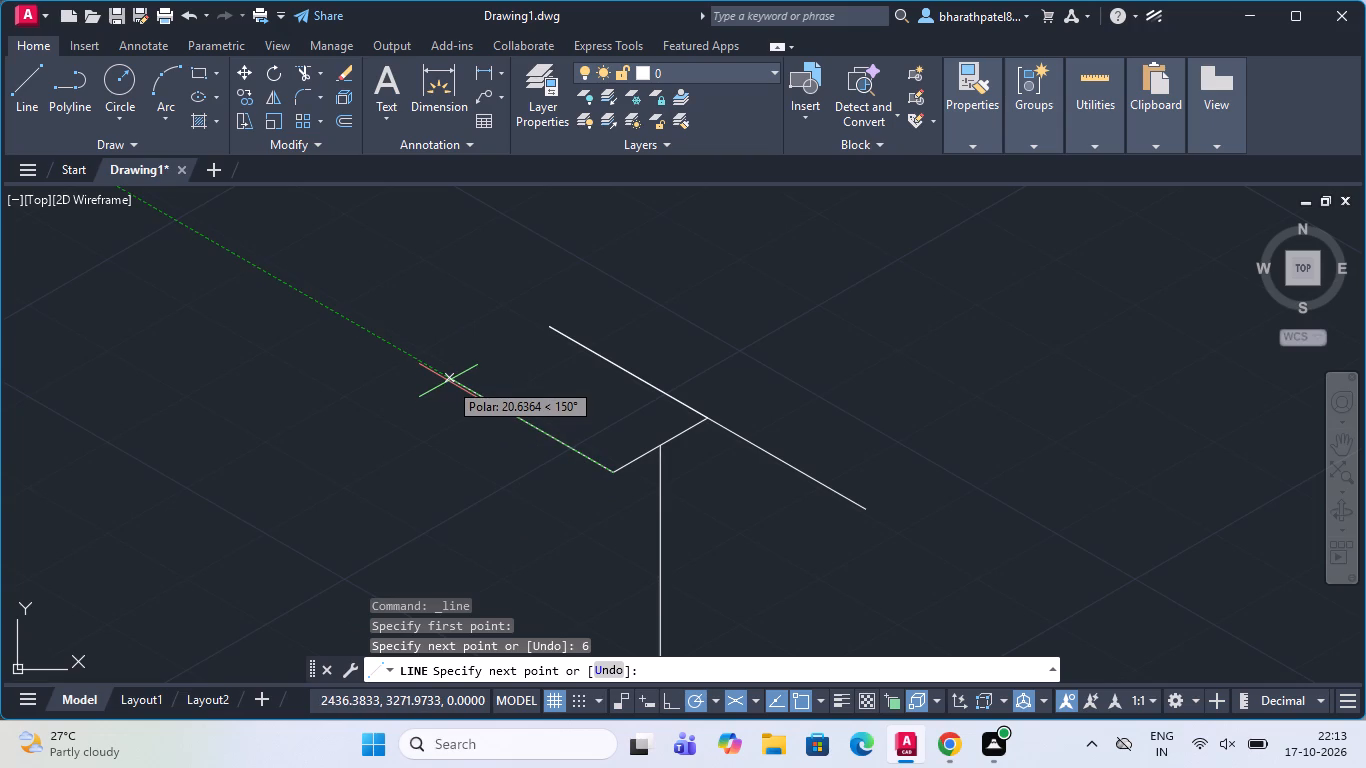
text(20)
key(Return)
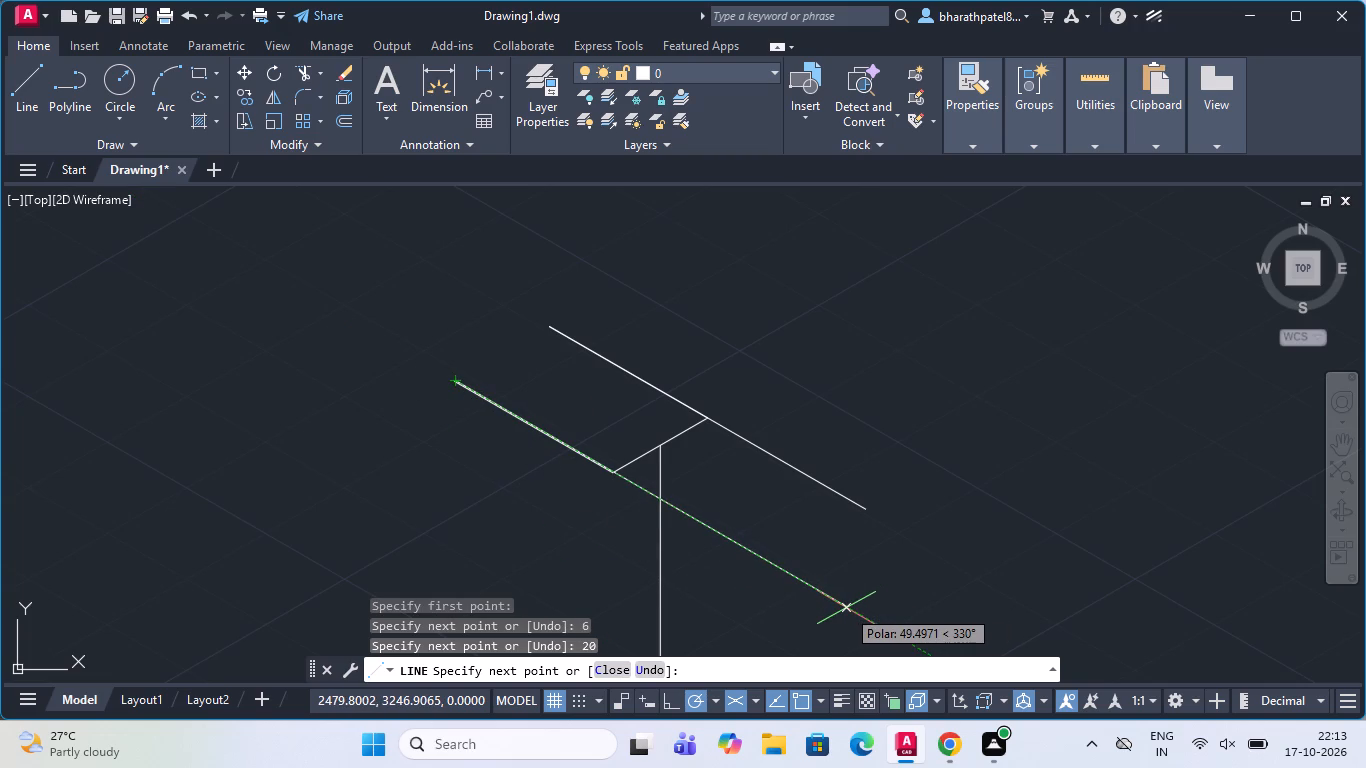
text(40)
key(Return)
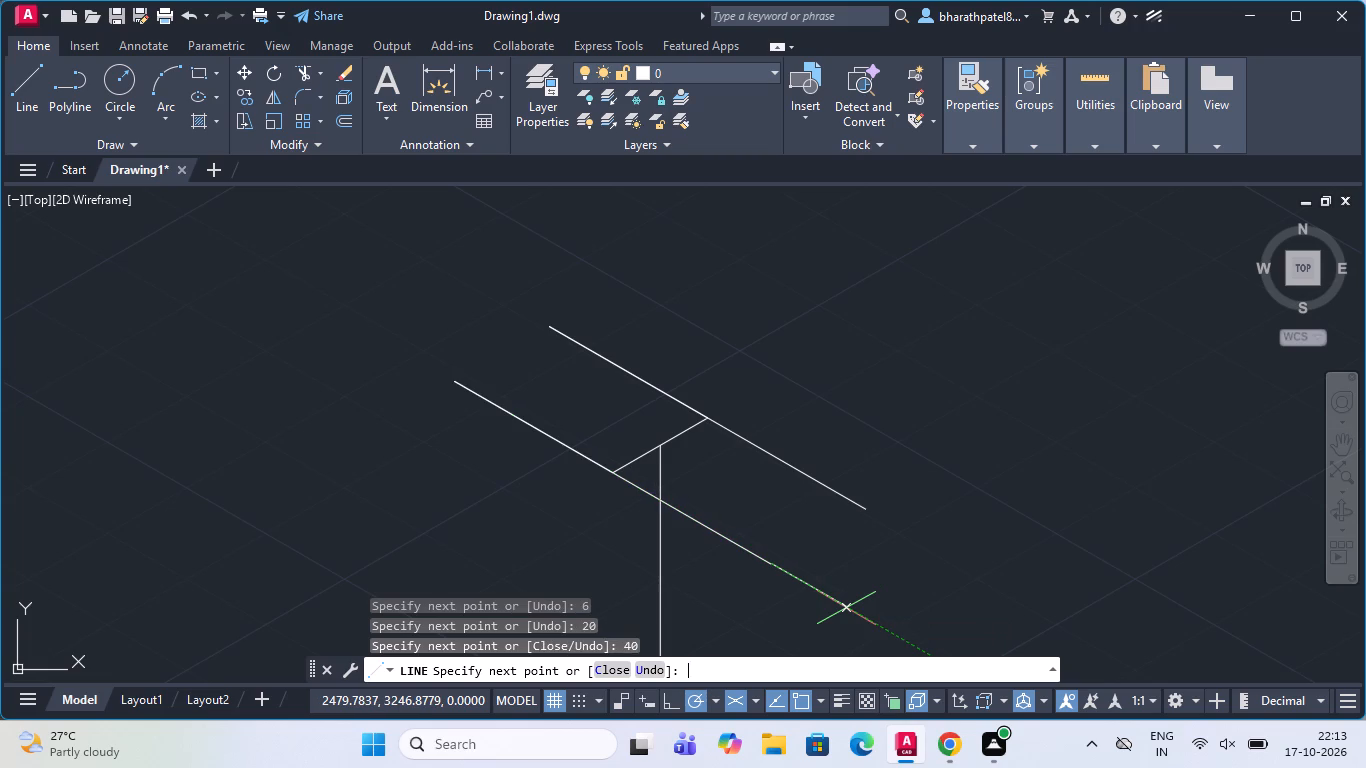
scroll(747, 576, down, 3)
scroll(668, 616, up, 2)
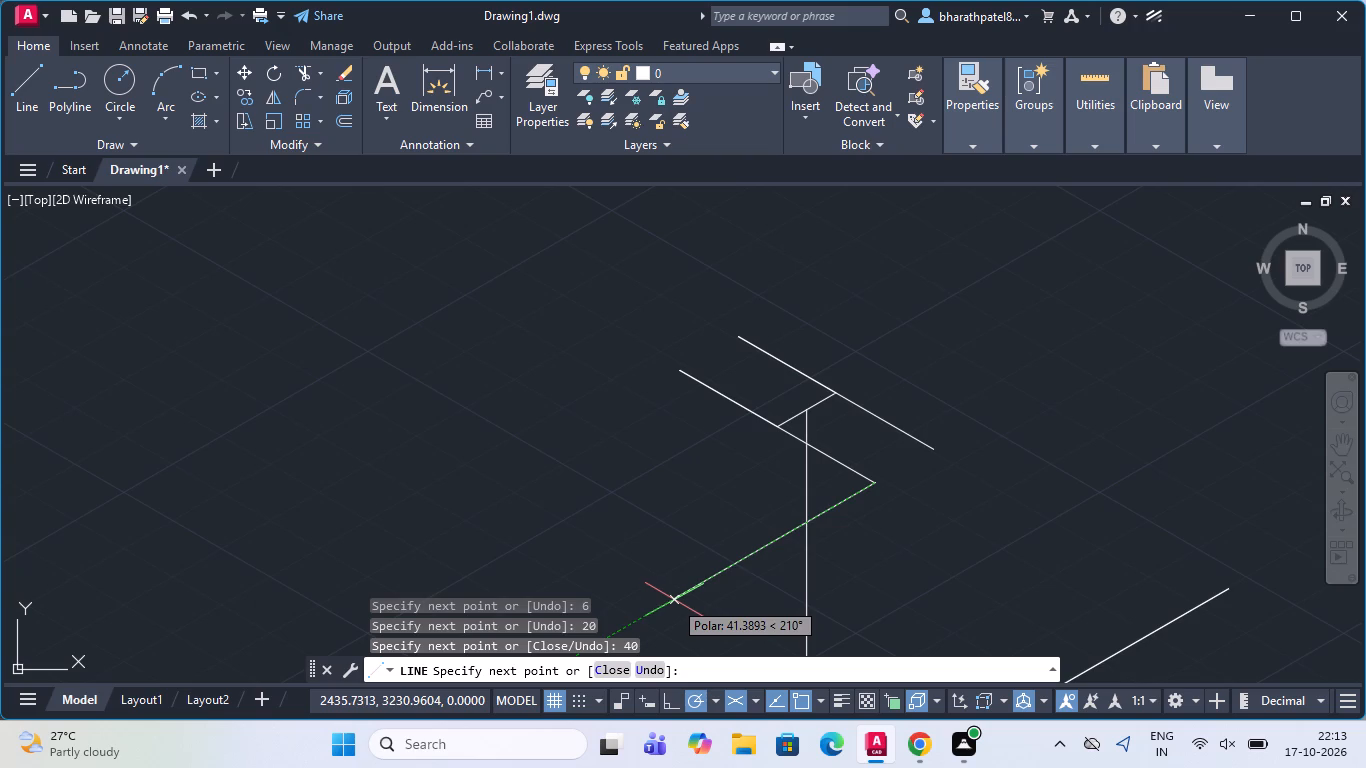
key(Escape)
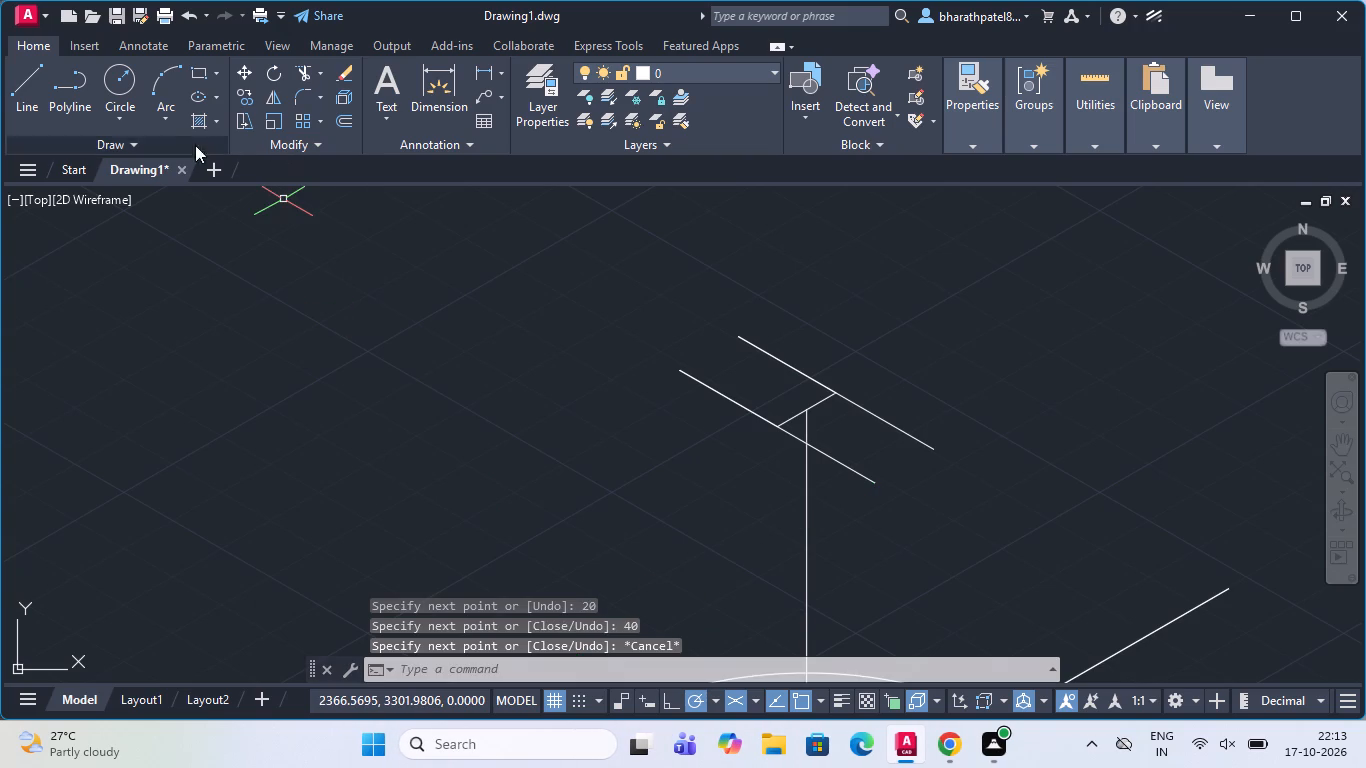
From the vertical's top, draw 20 units at 210°, 20 at 150°, two 20-unit segments at 330°, and a line to the middle parallel's lower end.
click(23, 88)
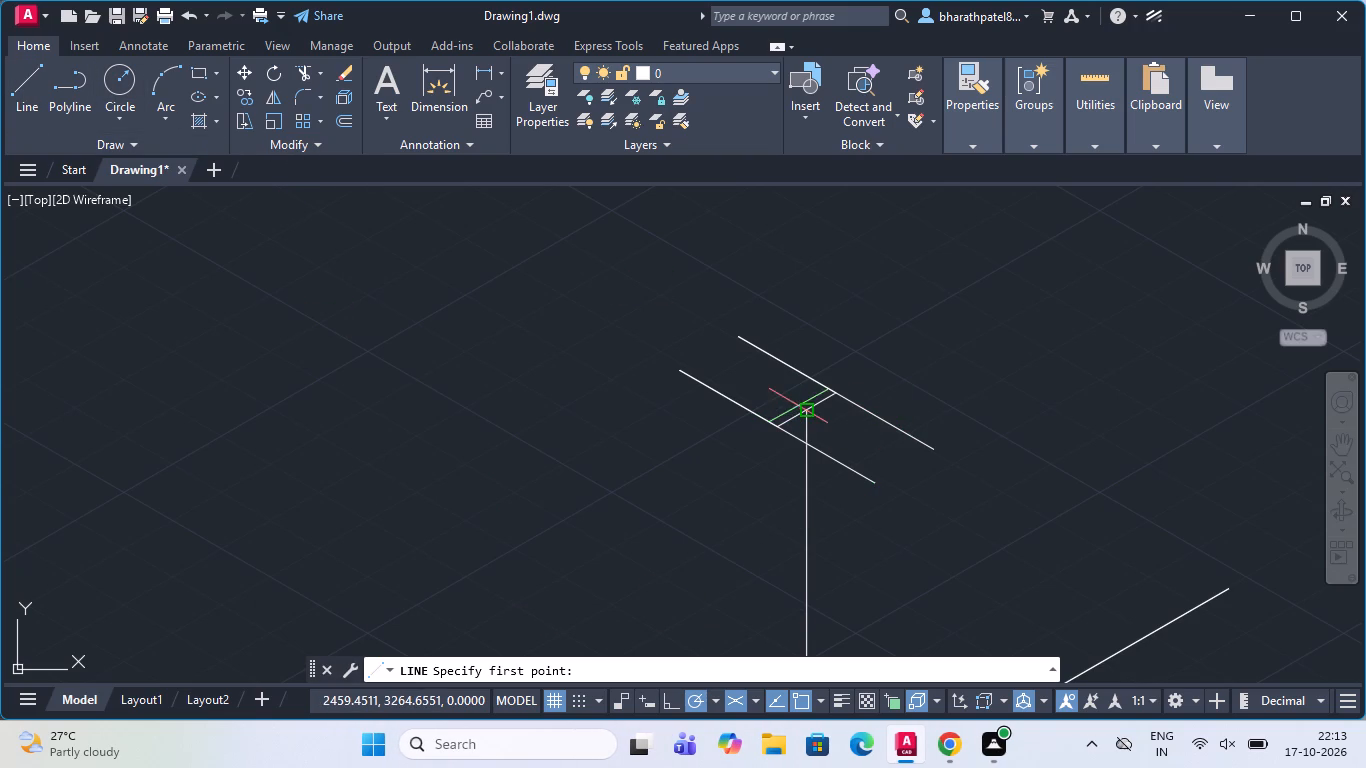
scroll(802, 411, up, 3)
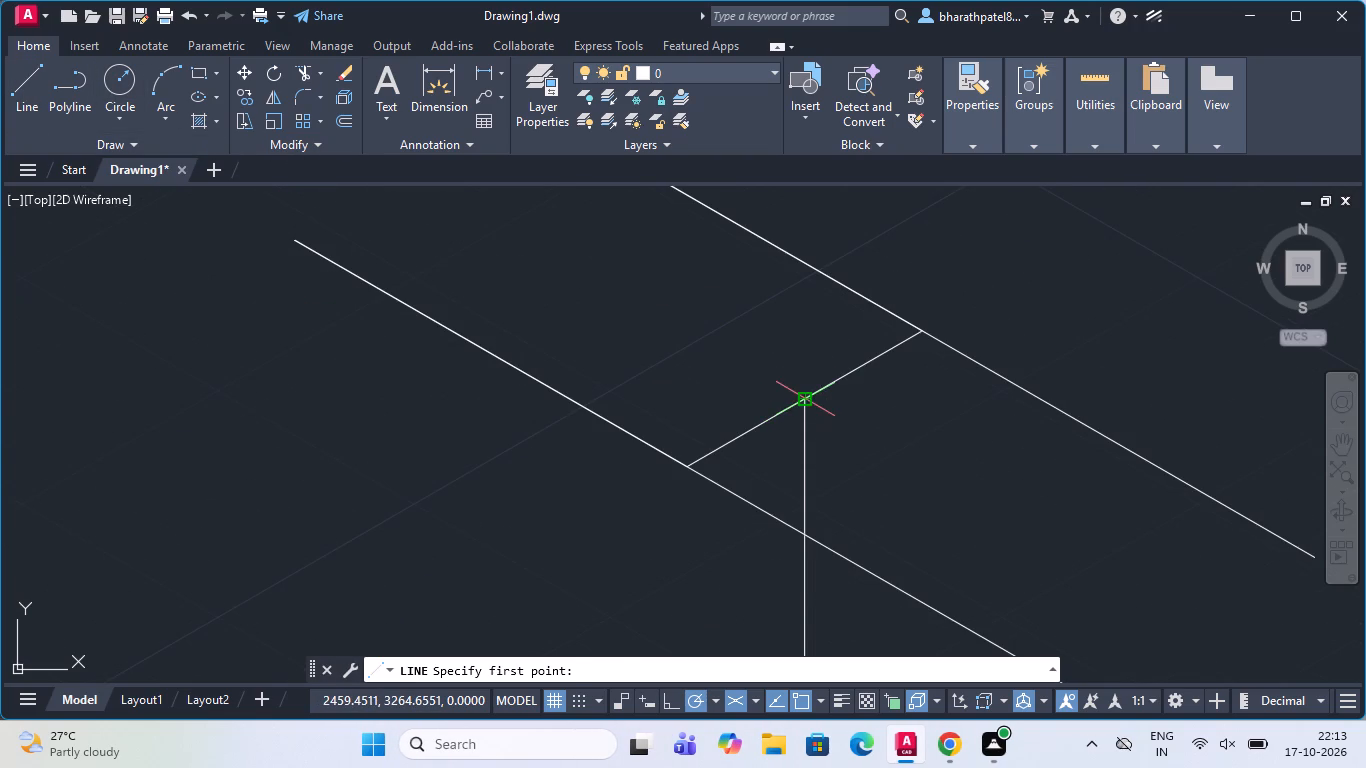
click(807, 402)
scroll(807, 401, down, 3)
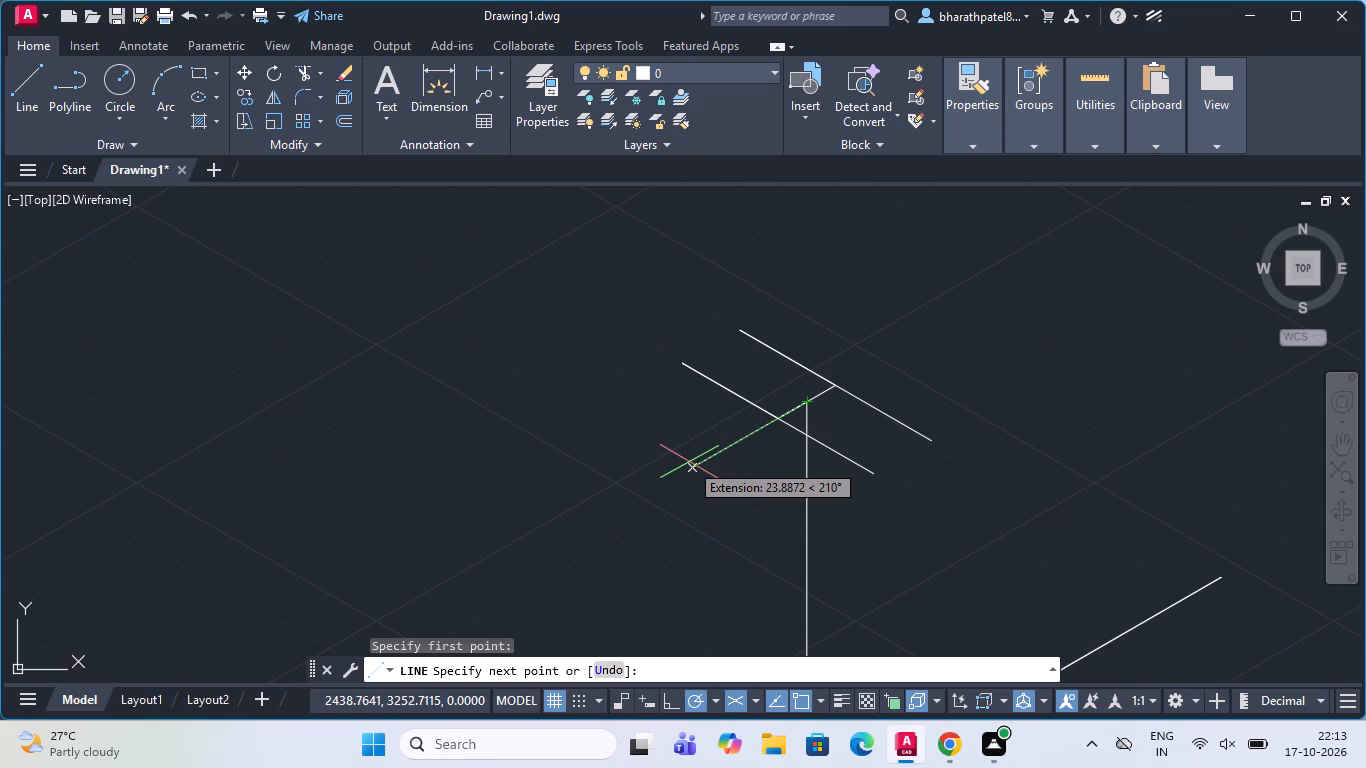
text(20)
key(Return)
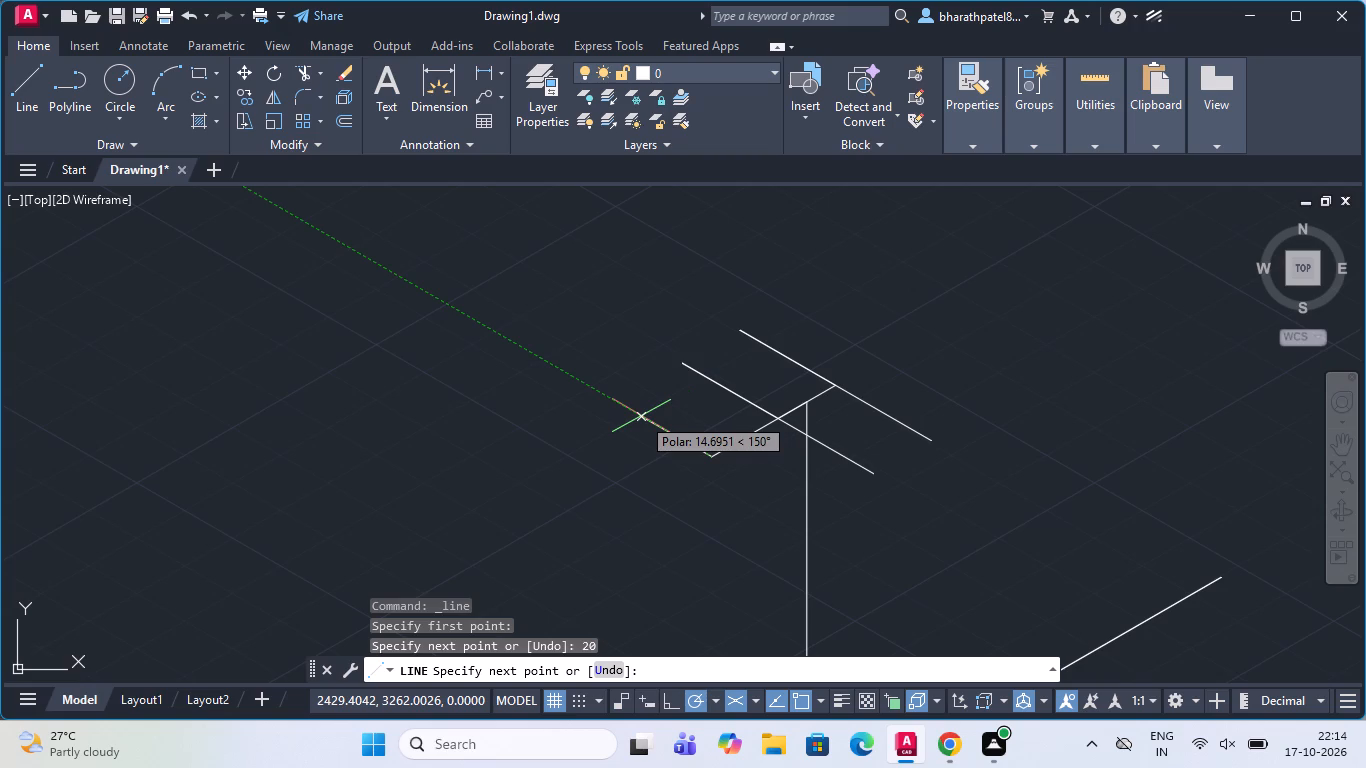
text(20)
key(Return)
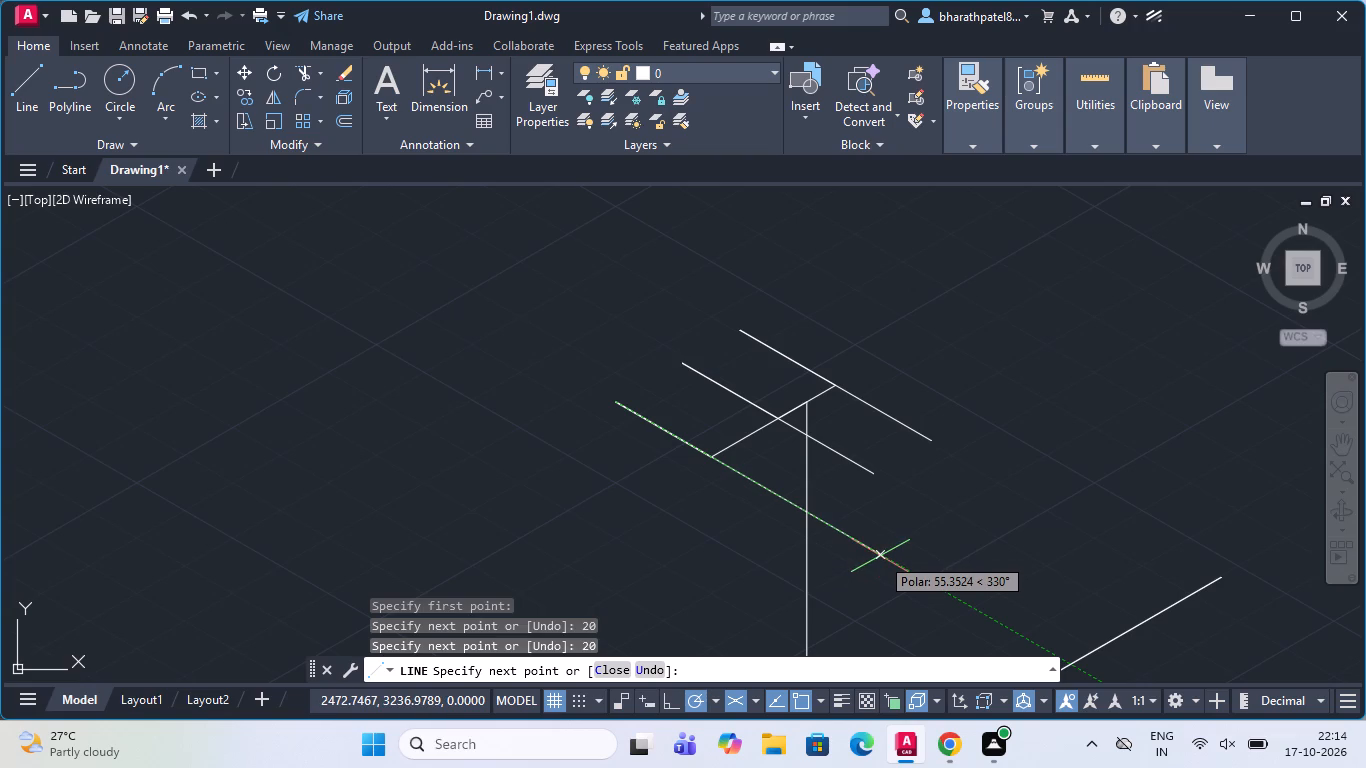
text(20)
key(Return)
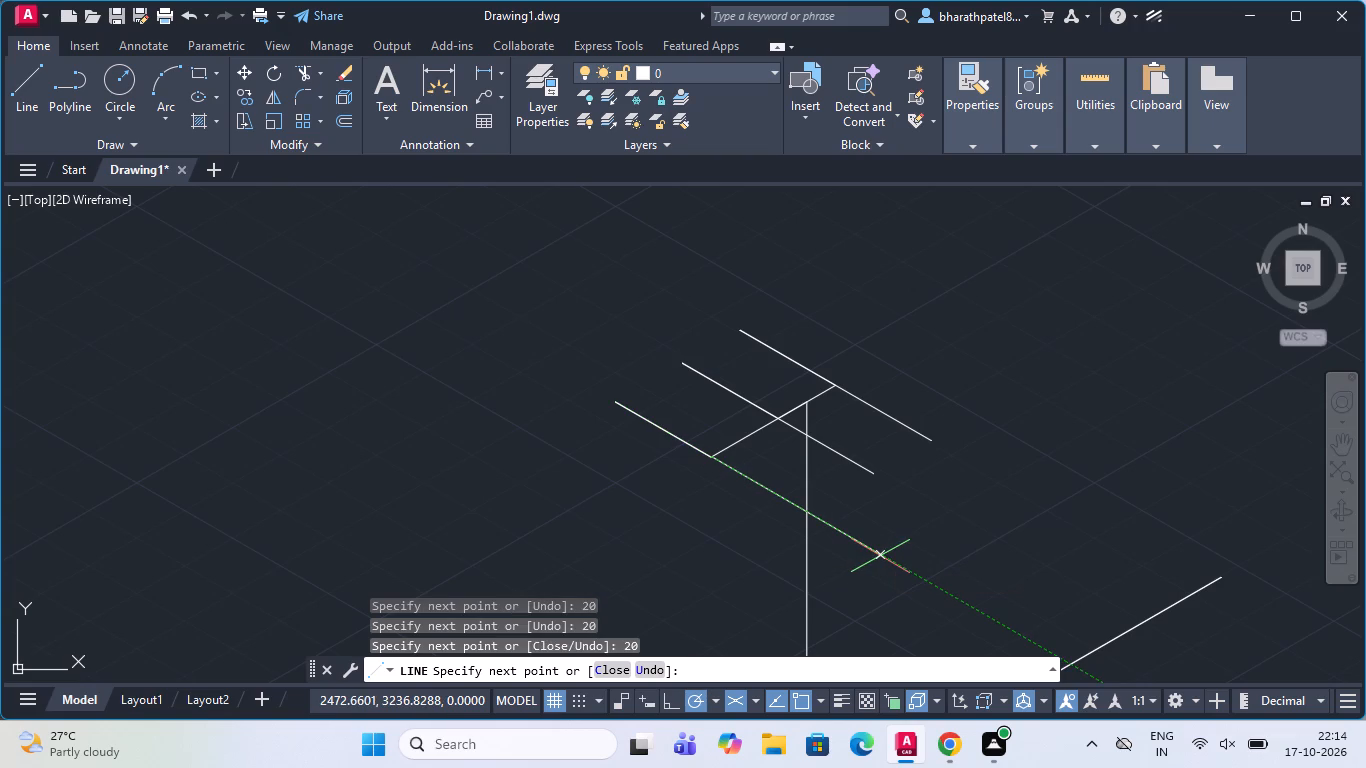
text(20)
key(Return)
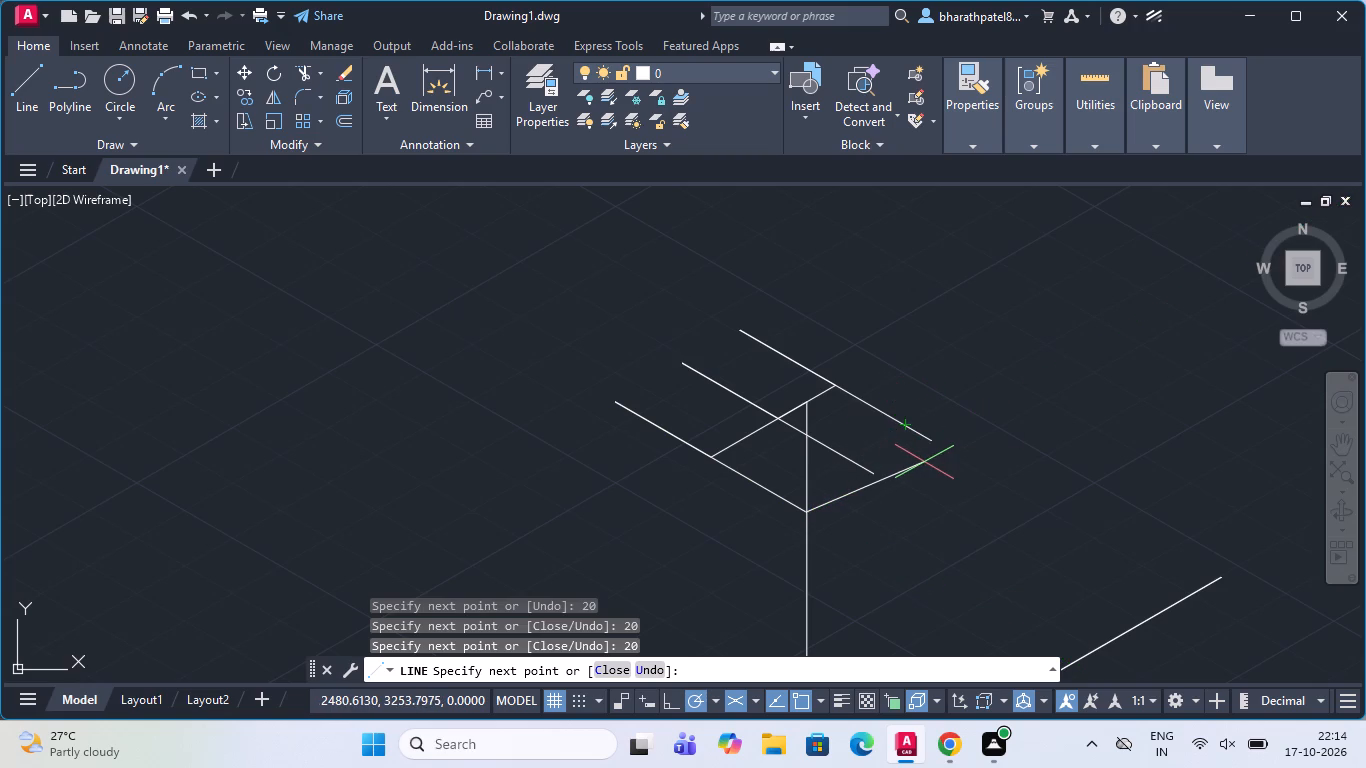
click(875, 475)
key(Escape)
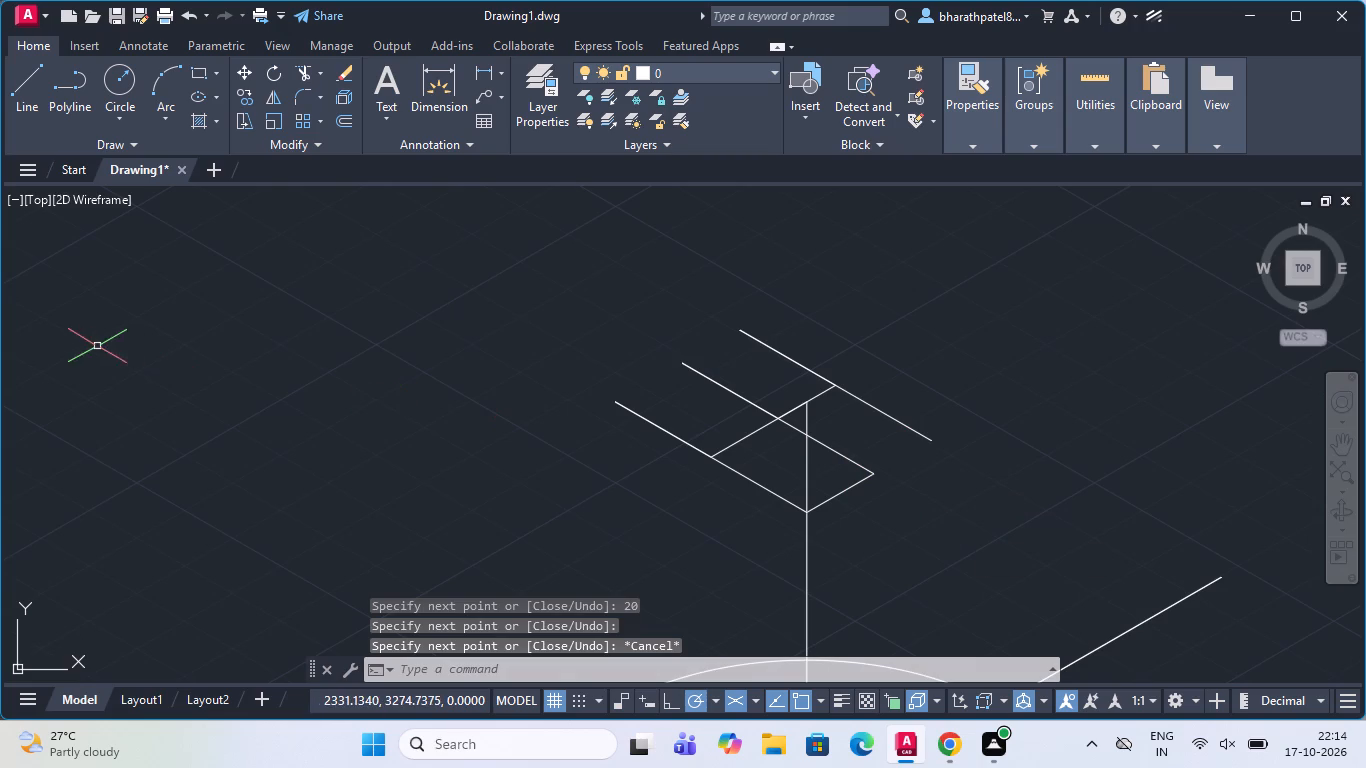
From the vertical's top, draw 20 units at 30°, 20 at 150°, 40 at 330°, and a line to the adjacent parallel's lower end.
click(15, 88)
scroll(800, 394, up, 4)
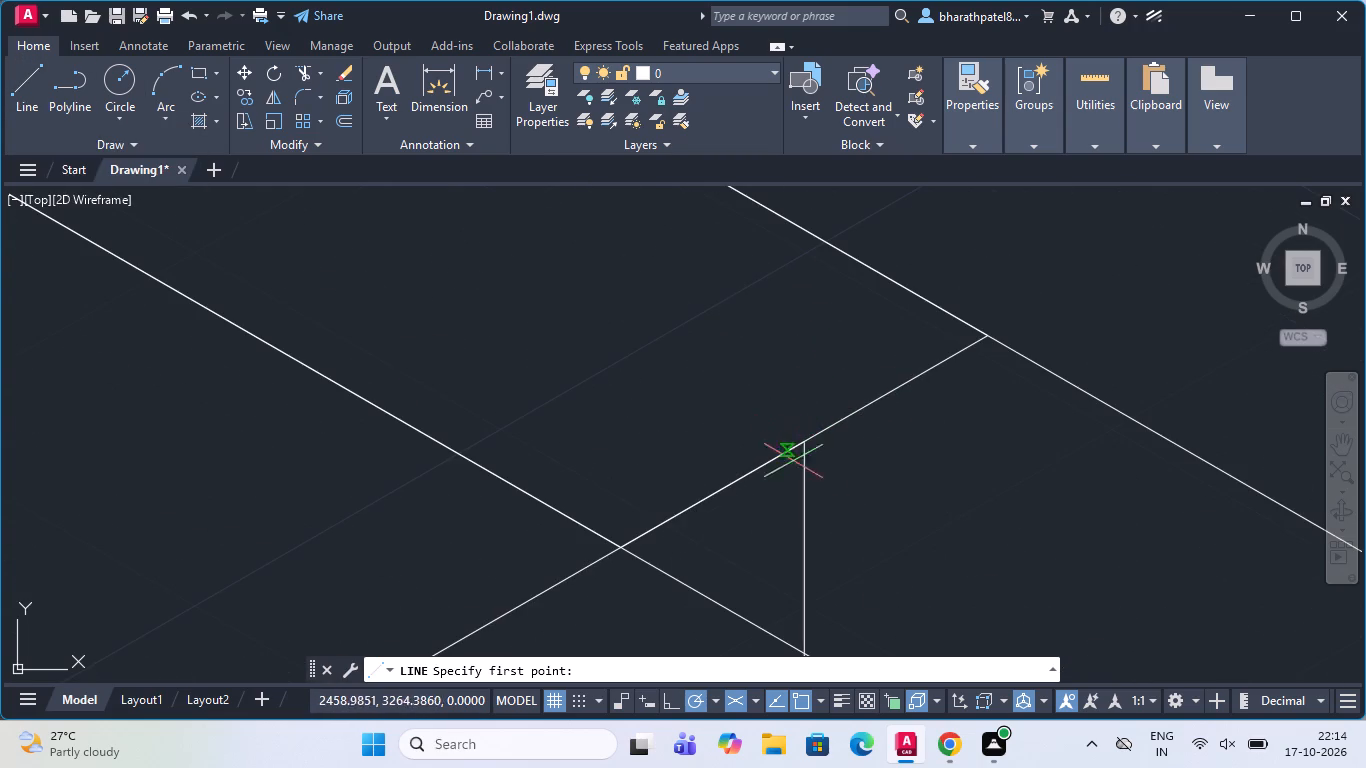
click(800, 443)
scroll(800, 443, down, 4)
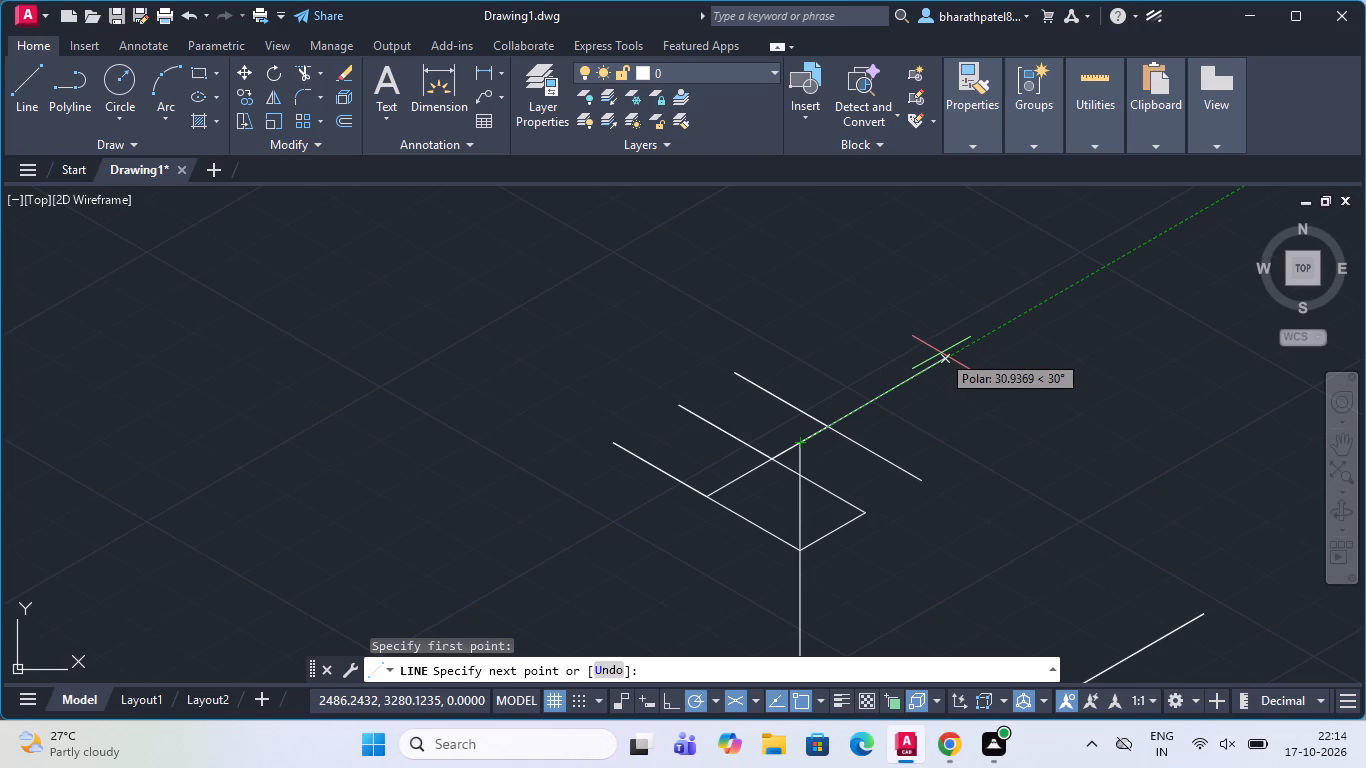
text(20)
key(Return)
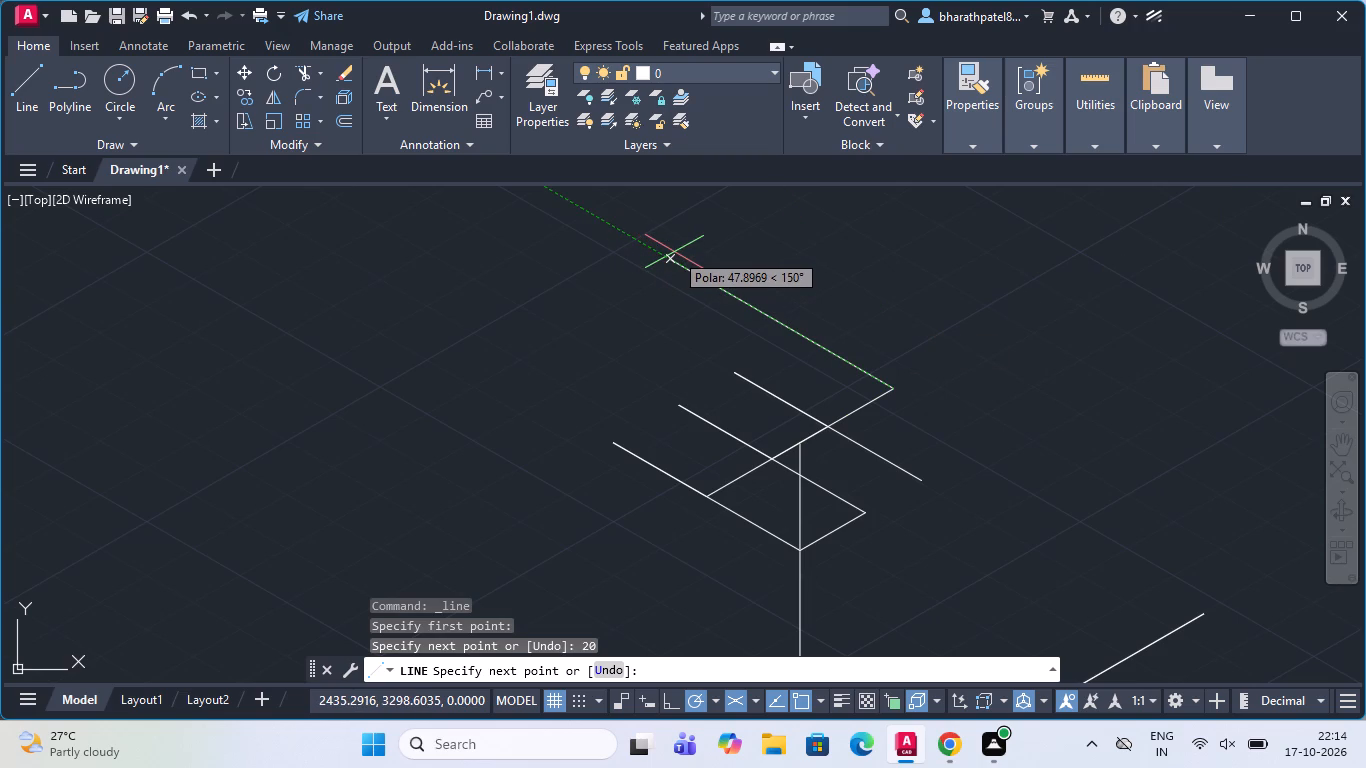
text(20)
key(Return)
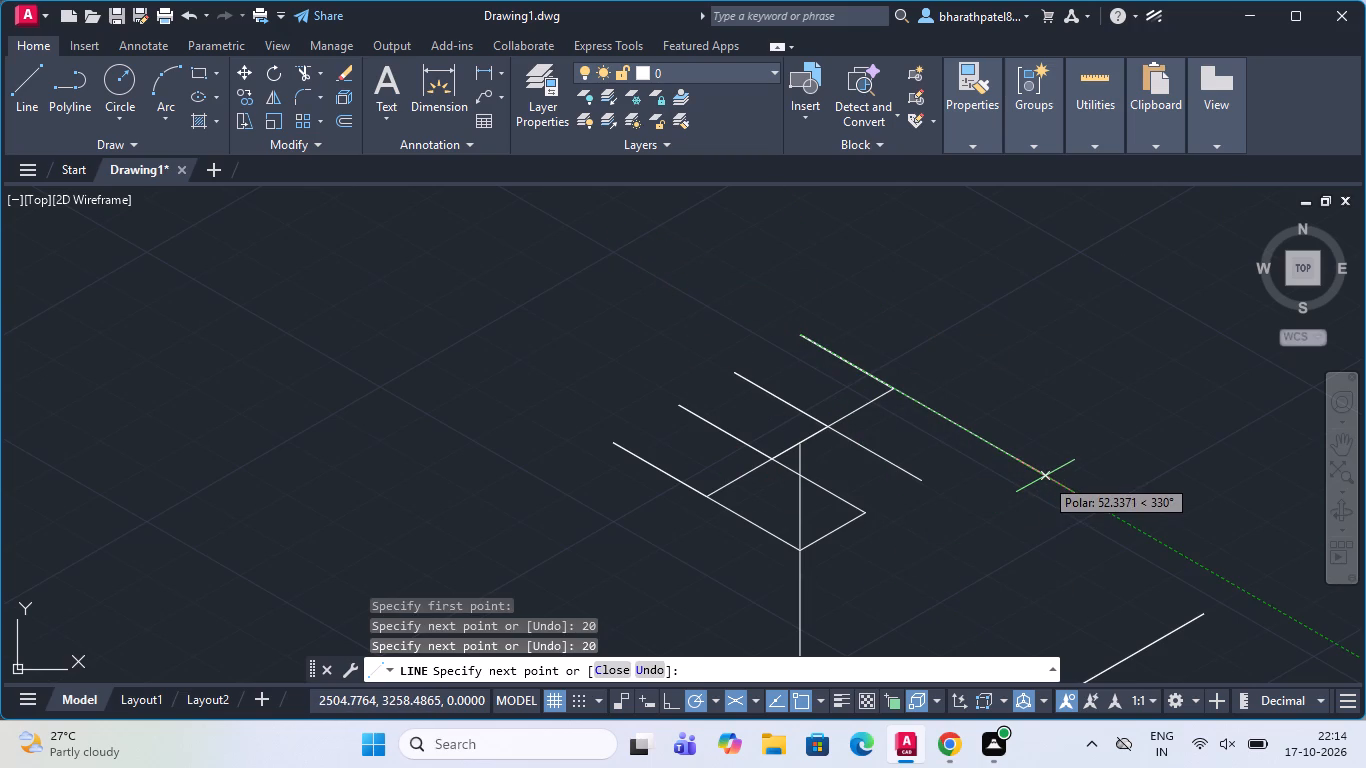
text(40)
key(Return)
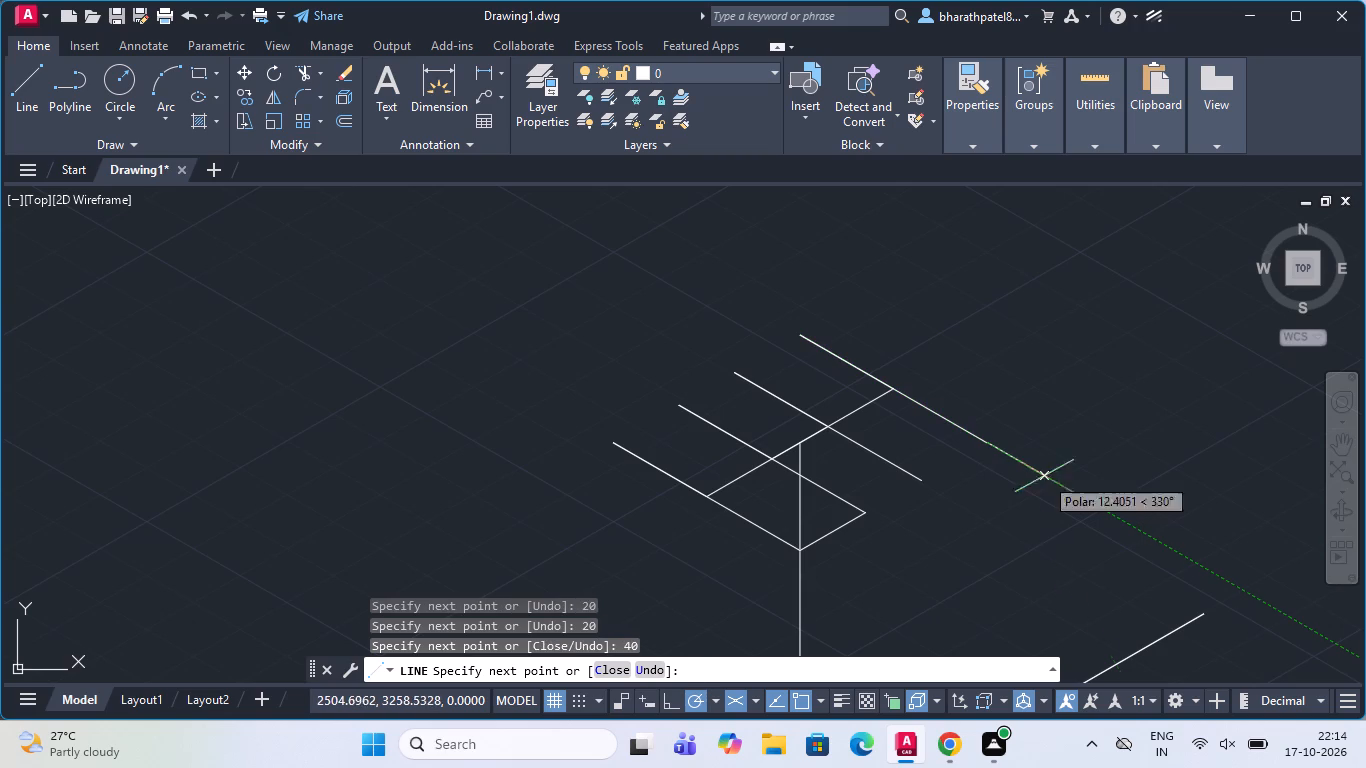
scroll(898, 494, up, 2)
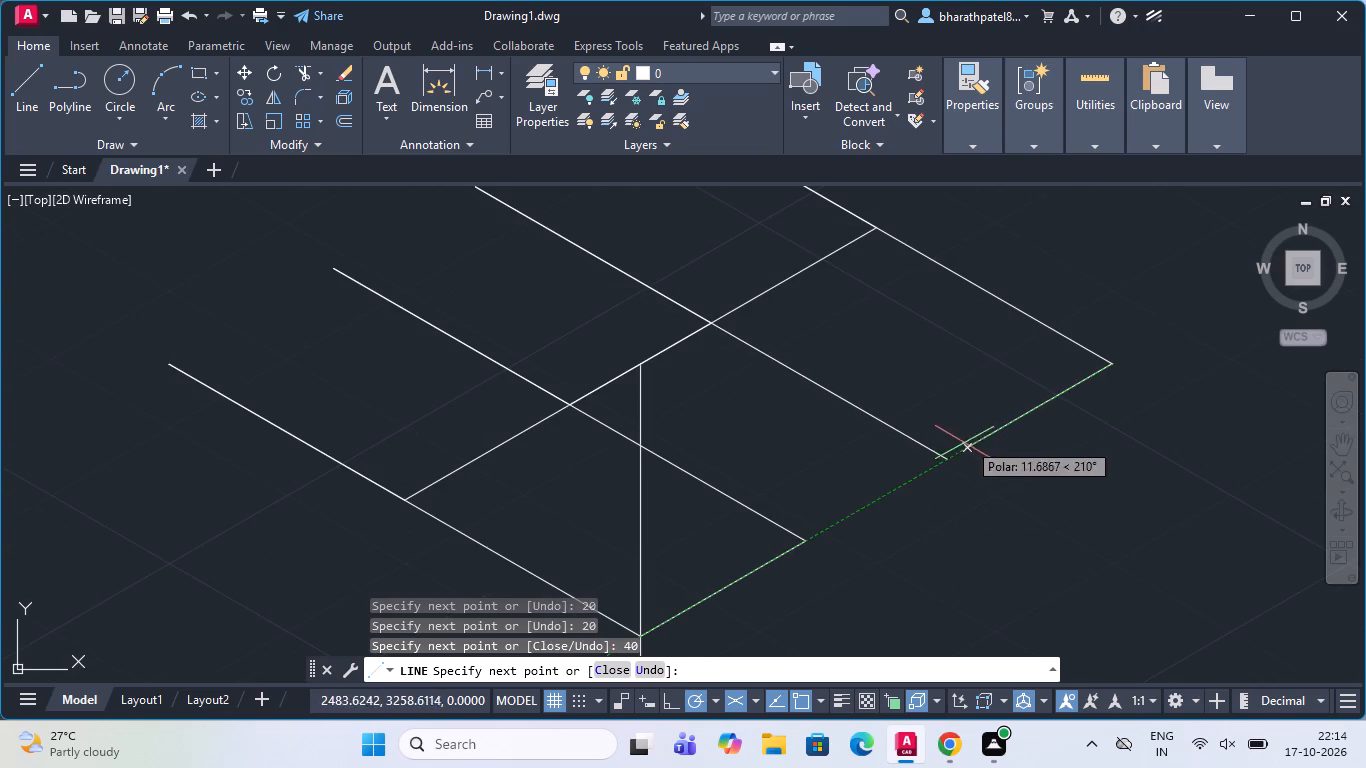
drag(944, 463, 944, 474)
key(Escape)
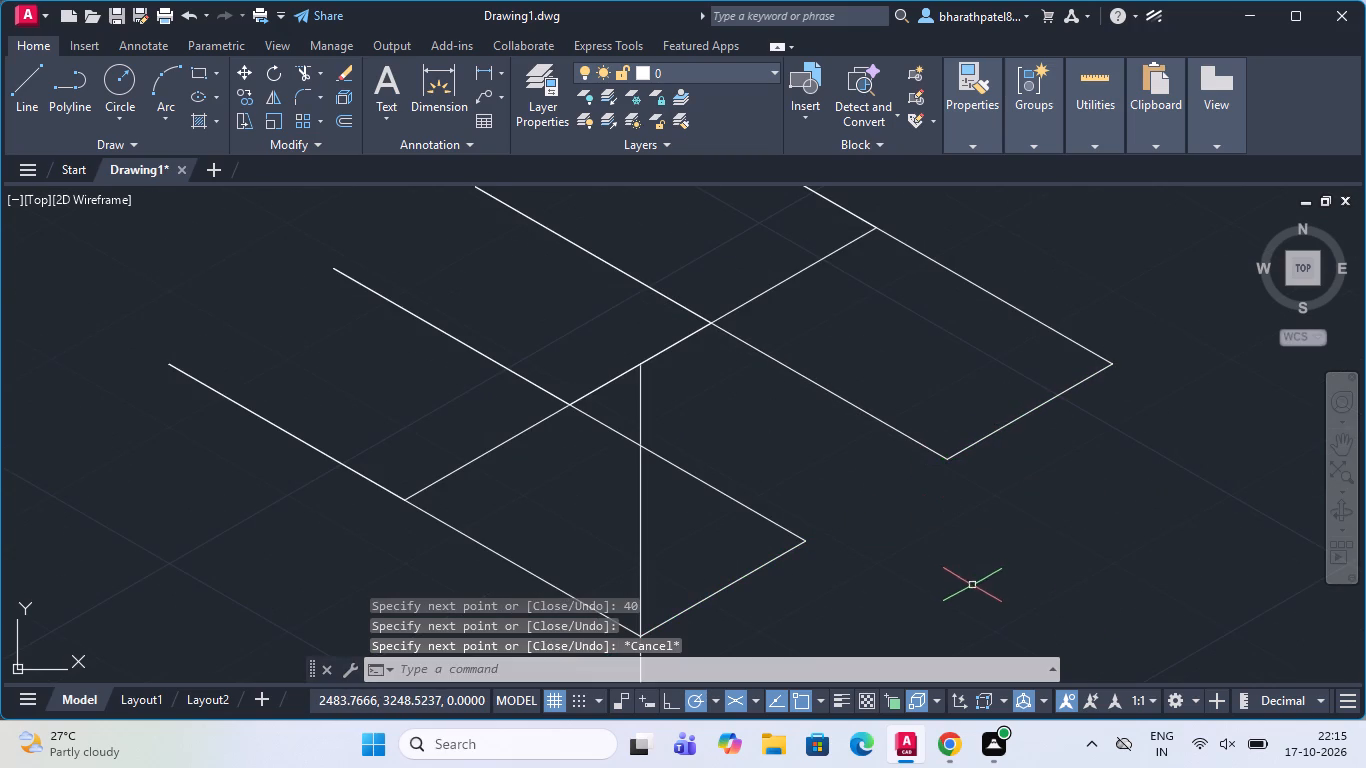
Draw a line joining the open upper ends of the two parallels on the 30° side of the vertical, closing that rectangle.
scroll(756, 481, down, 3)
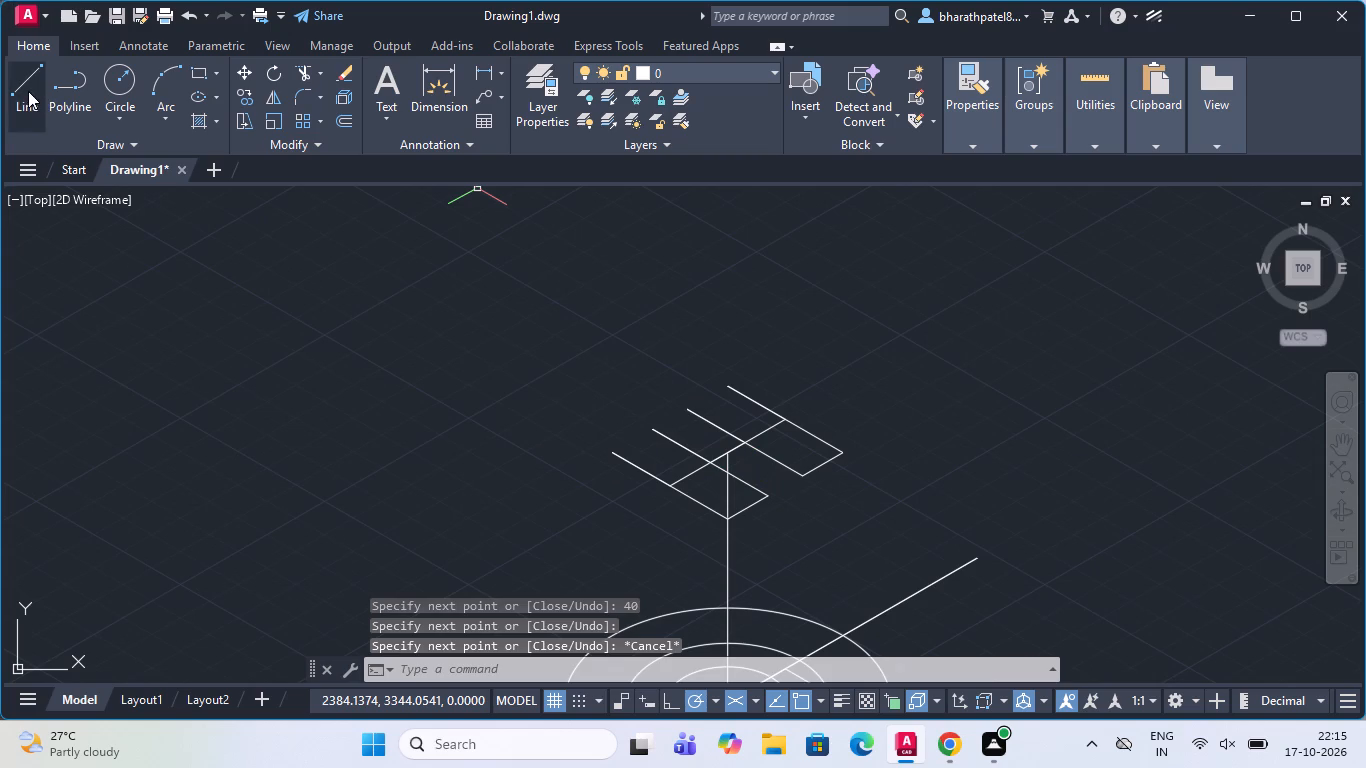
click(28, 91)
scroll(760, 375, up, 3)
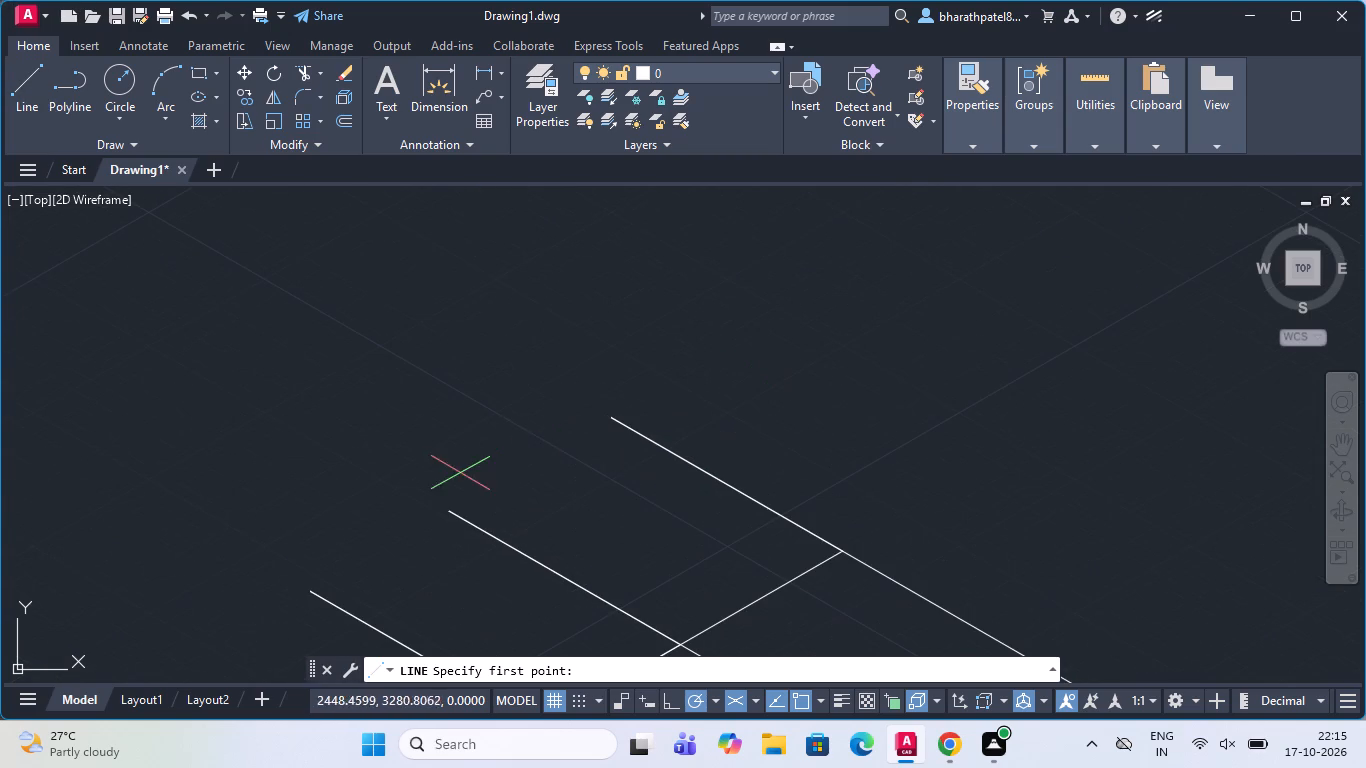
click(447, 512)
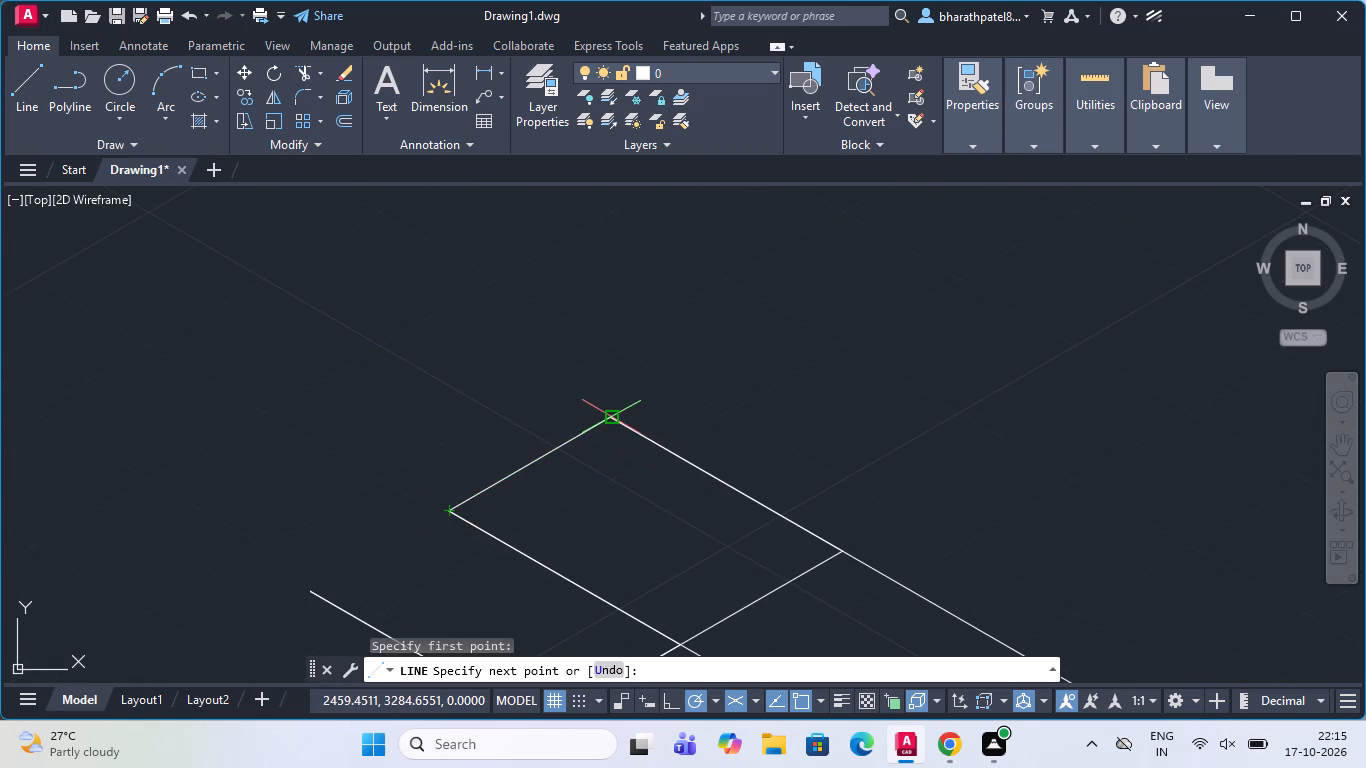
click(614, 412)
scroll(684, 379, down, 3)
key(Escape)
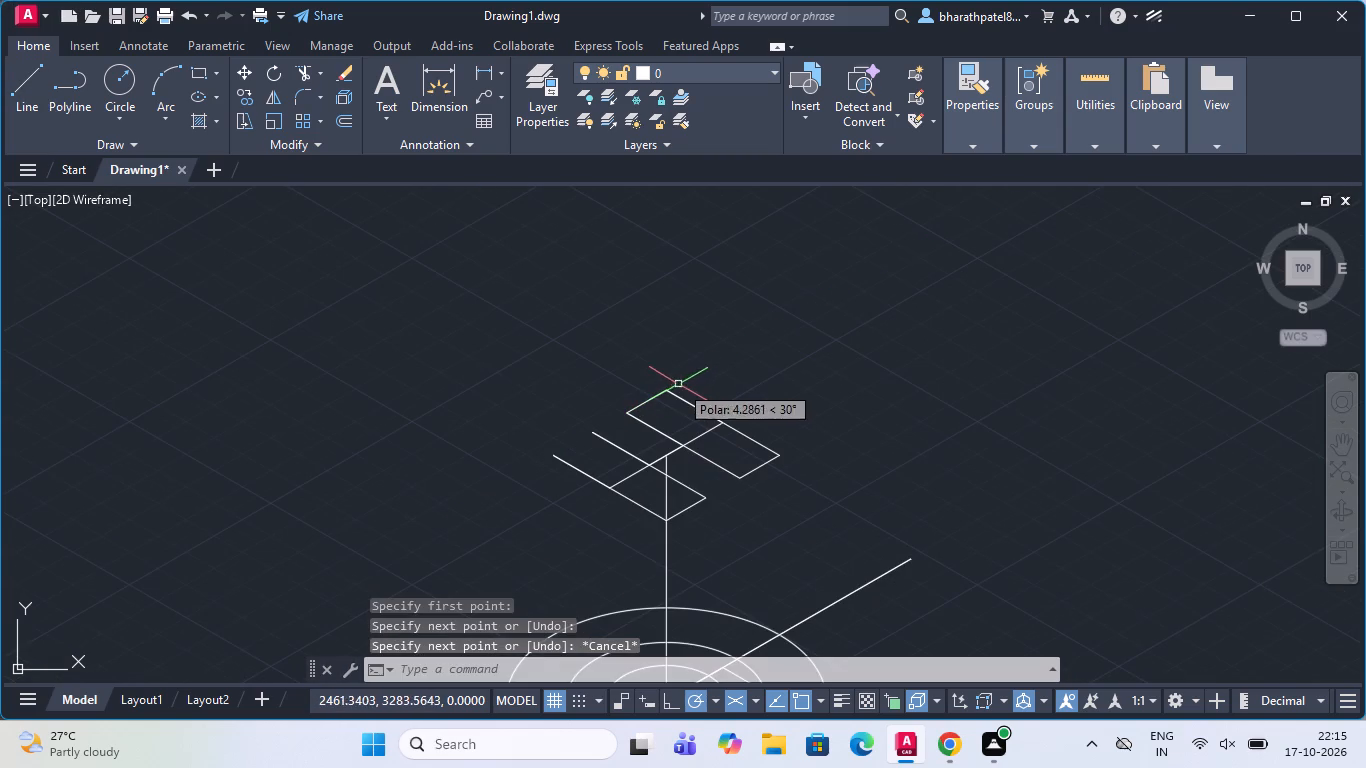
Draw a line joining the open upper ends of the two parallels on the 210° side of the vertical, closing that rectangle.
click(33, 76)
scroll(609, 398, up, 3)
click(361, 615)
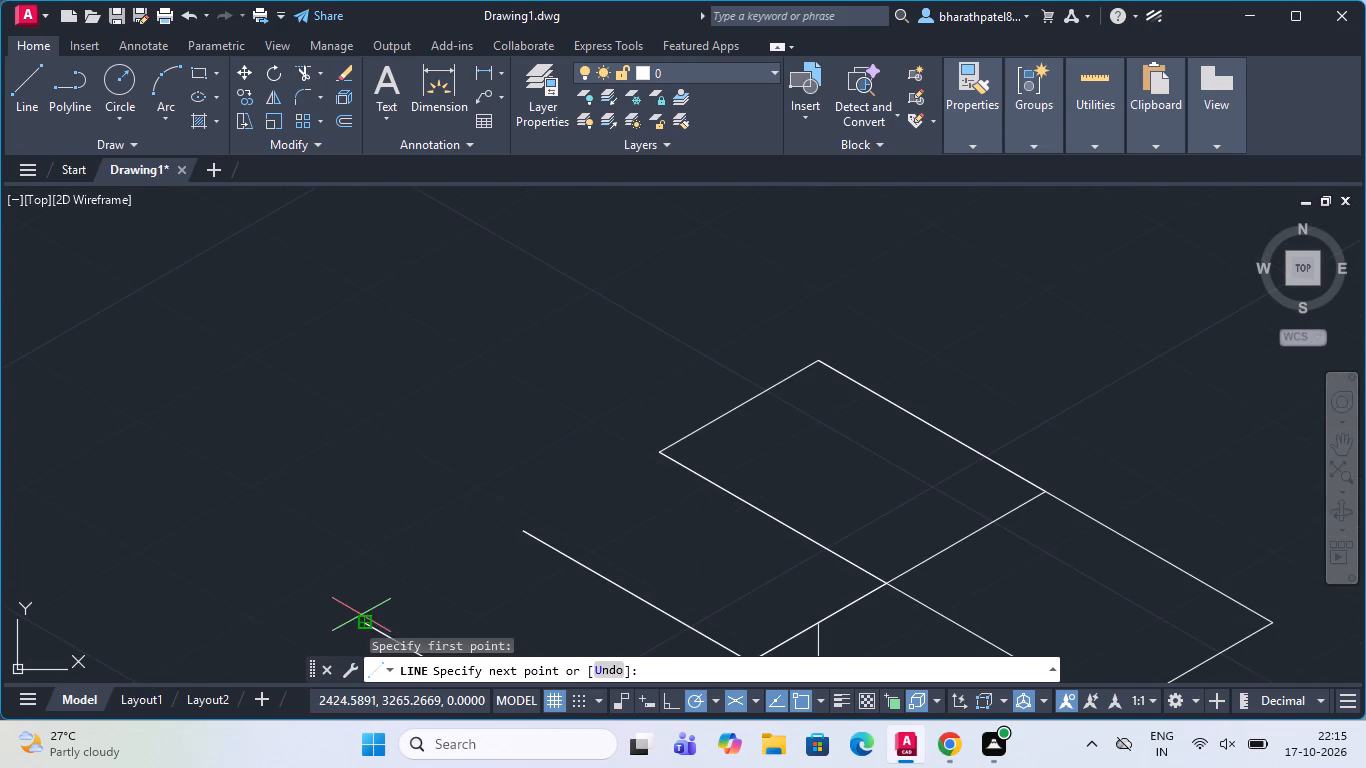
click(523, 528)
key(Escape)
Start a line from the outer left corner of the isometric rectangle on the 210° side of the vertical.
scroll(564, 396, down, 3)
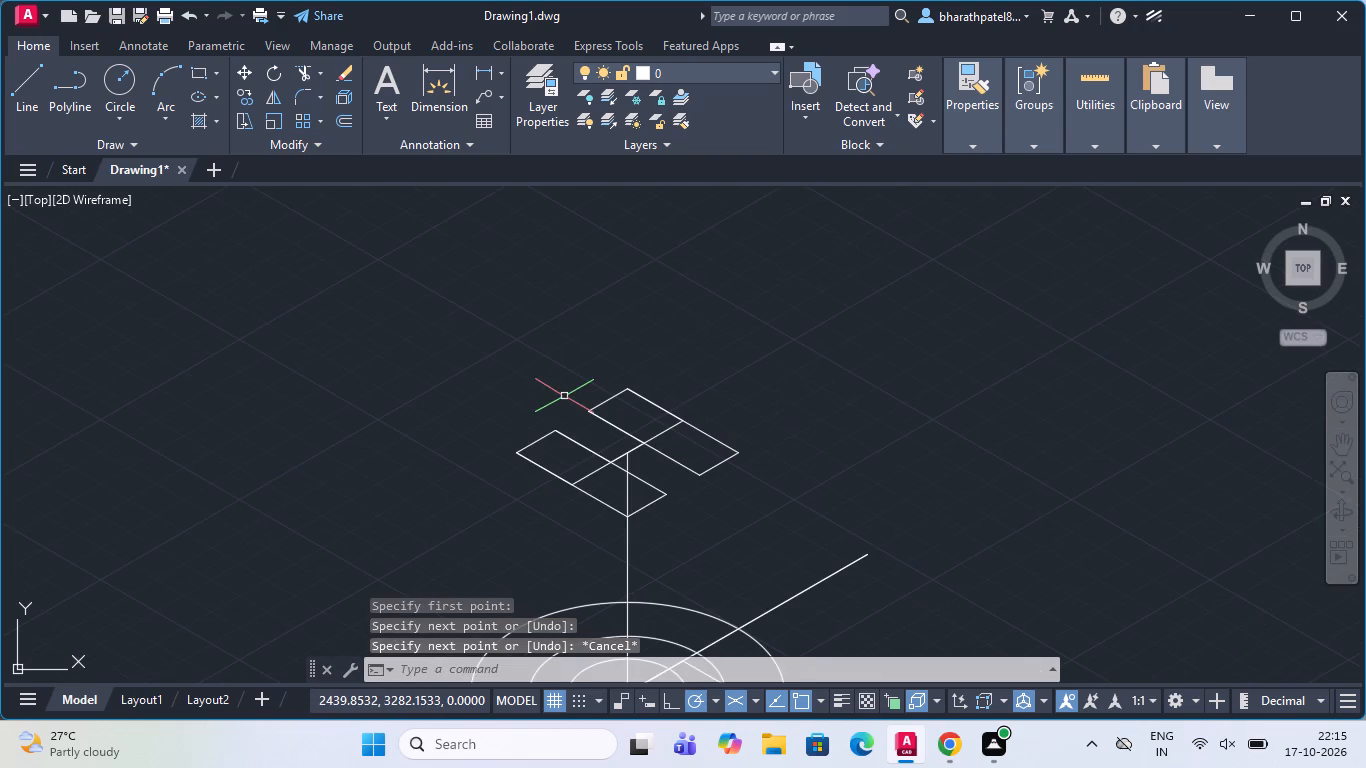
scroll(564, 396, down, 1)
scroll(581, 469, up, 2)
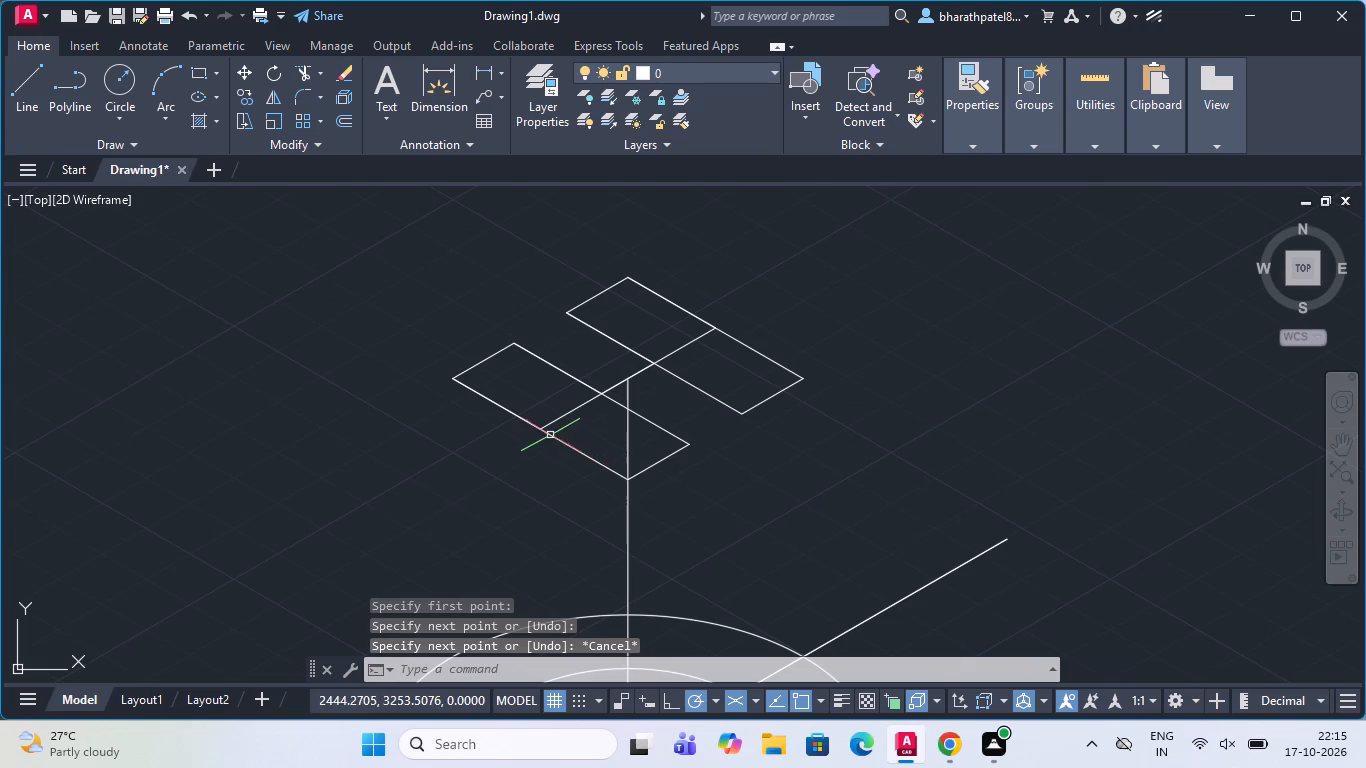
click(22, 101)
scroll(410, 194, down, 1)
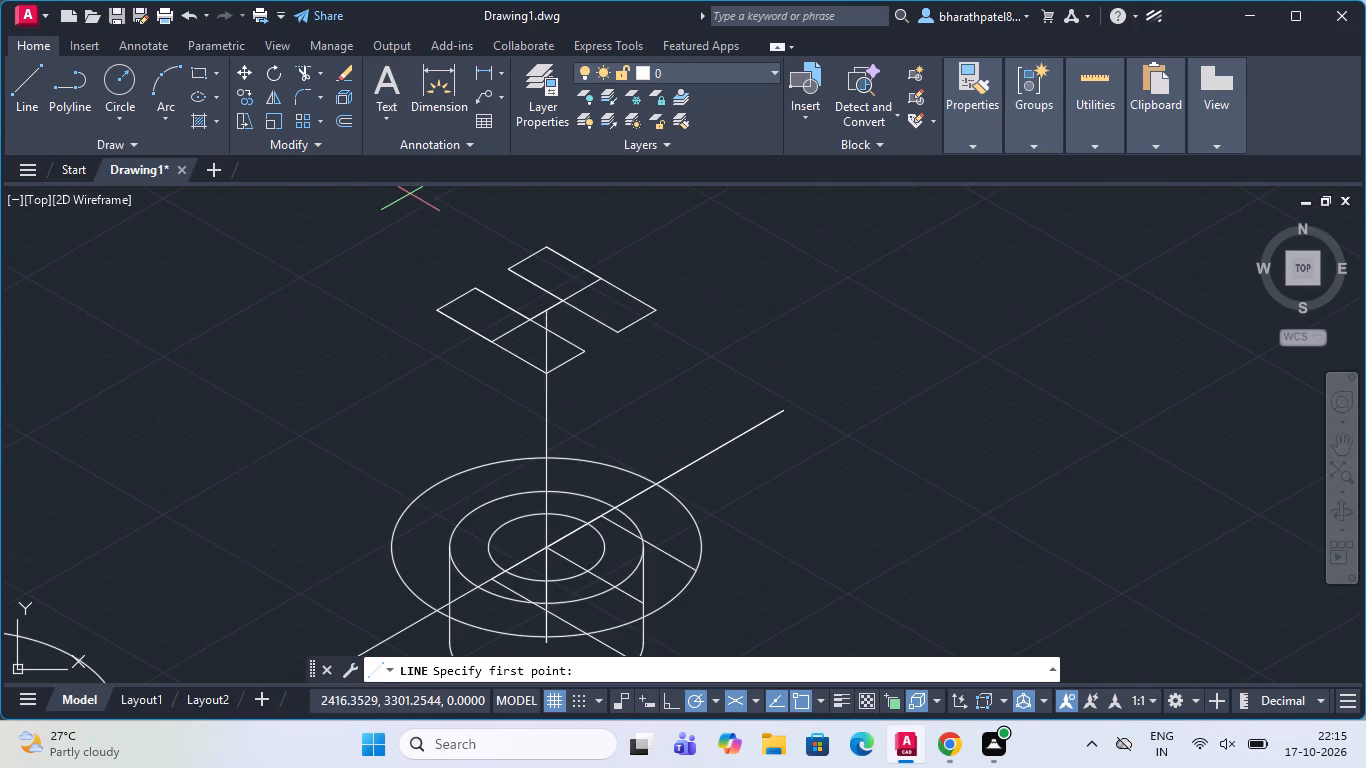
scroll(414, 194, down, 2)
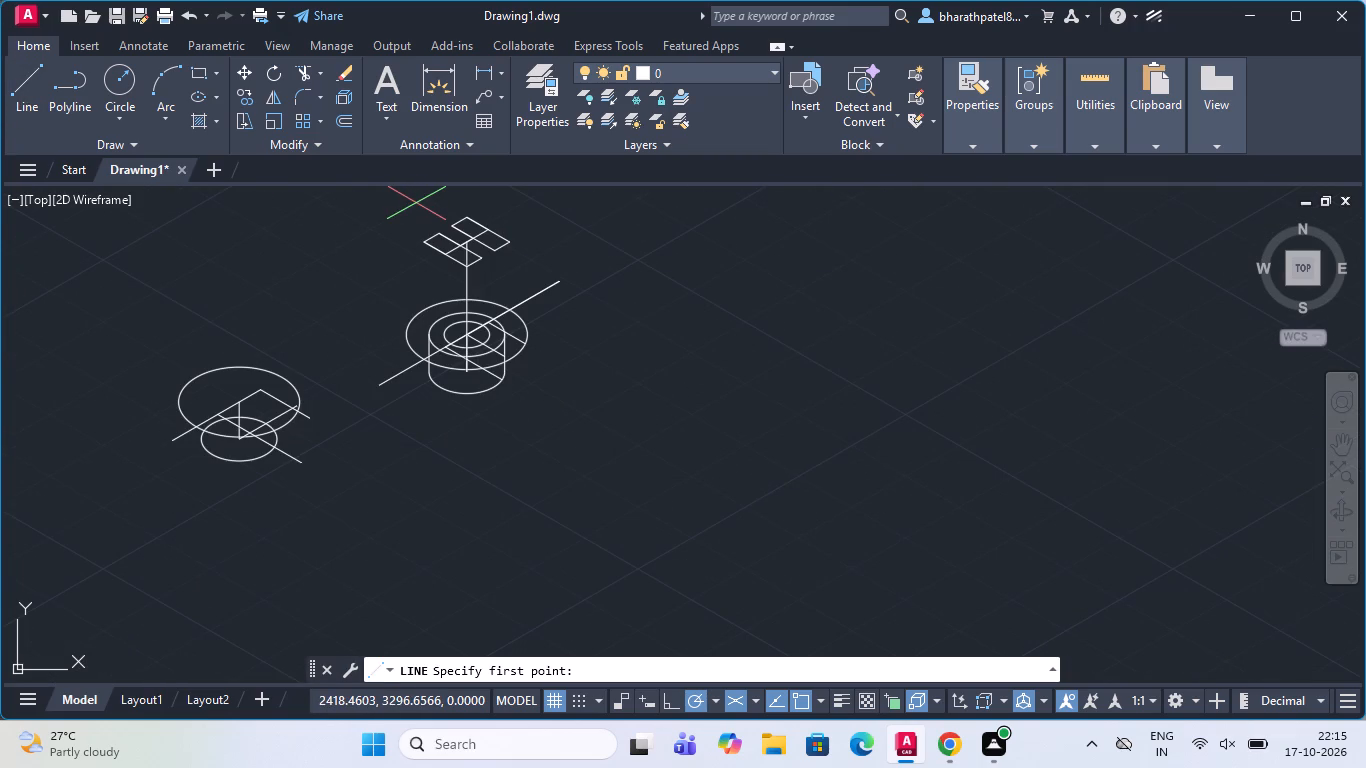
scroll(425, 329, down, 1)
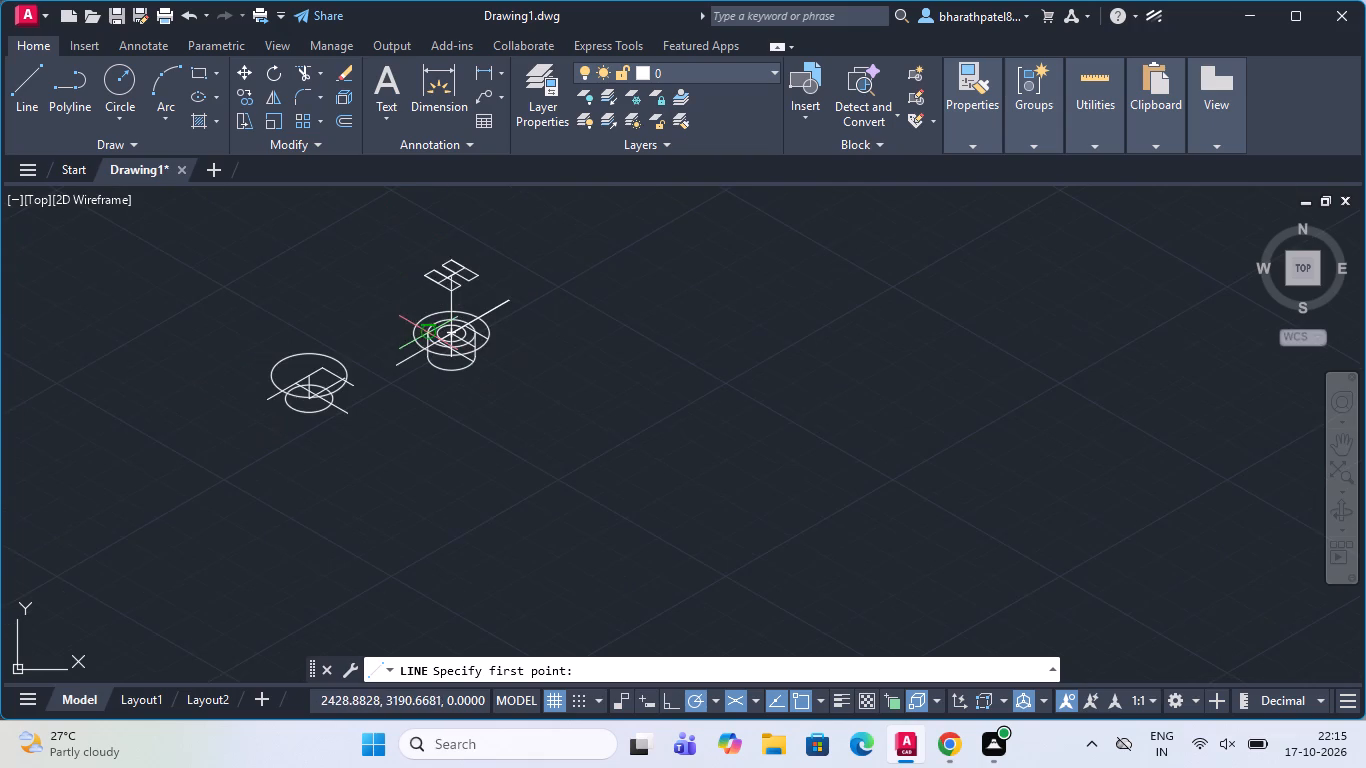
scroll(418, 274, up, 3)
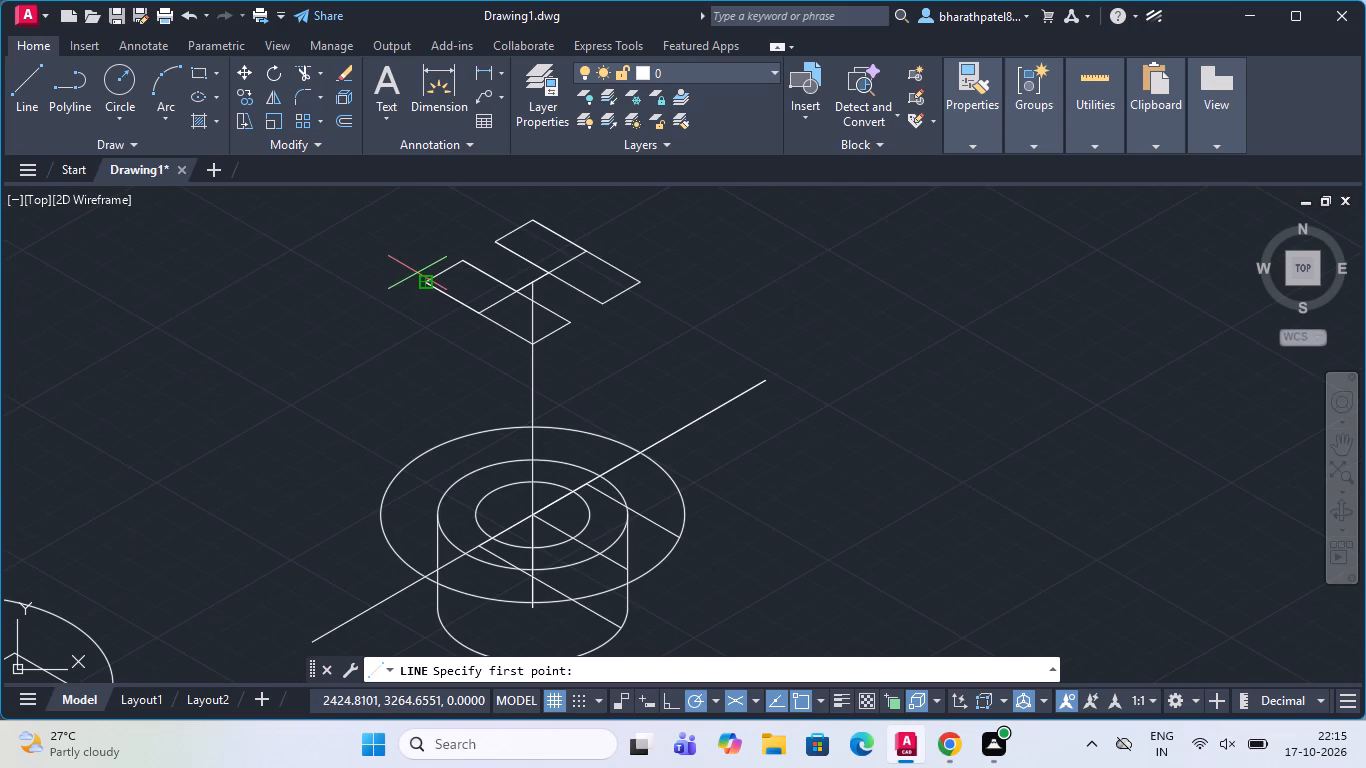
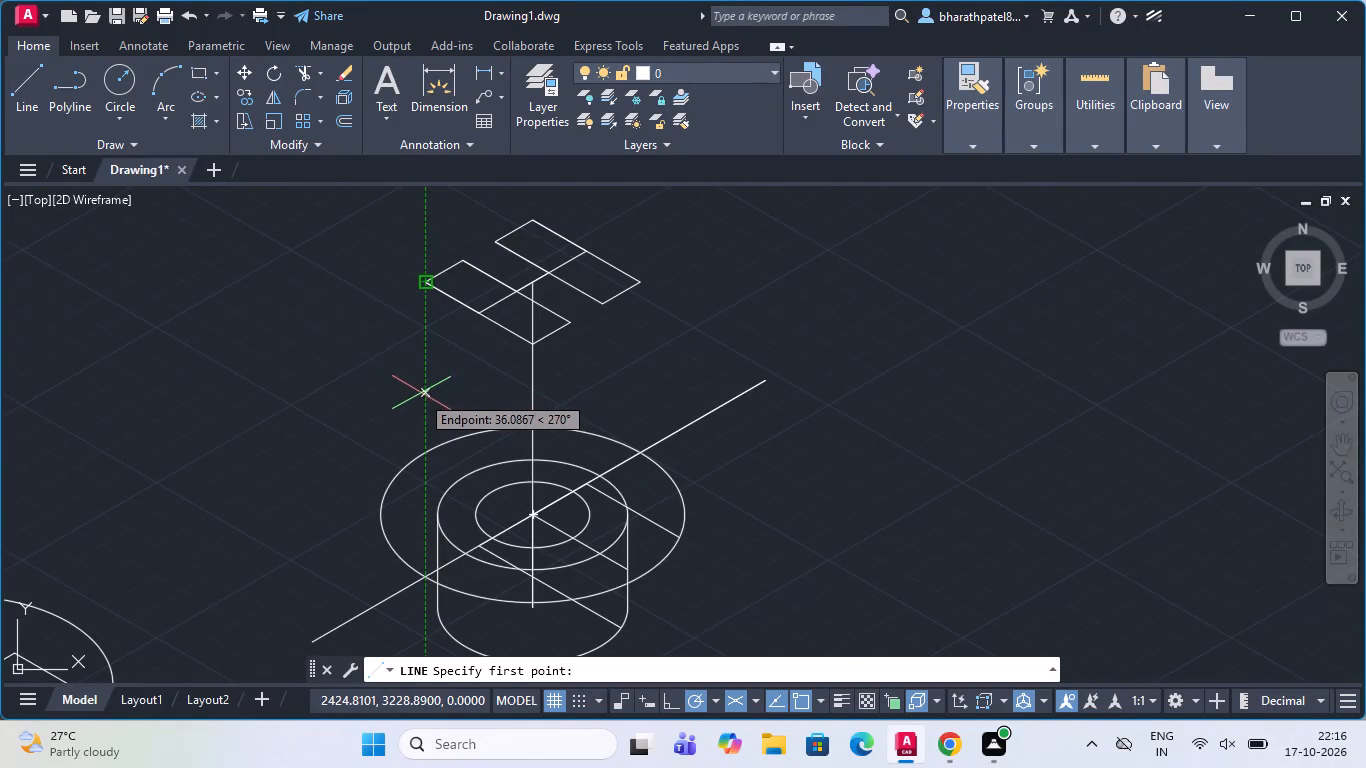
Draw a 50-unit line straight down from the outermost corner of the isometric rectangle on the 30° side of the vertical.
scroll(428, 317, down, 2)
scroll(495, 323, up, 2)
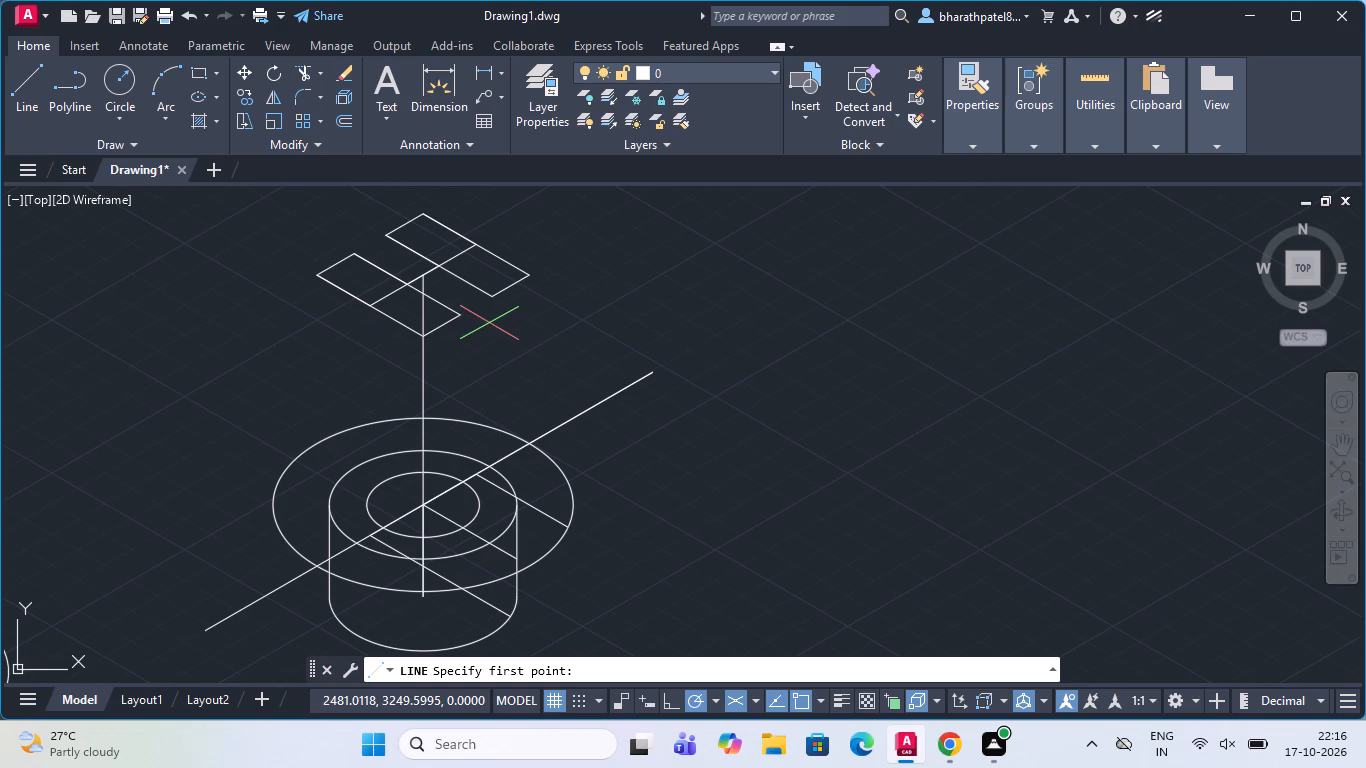
drag(21, 91, 30, 106)
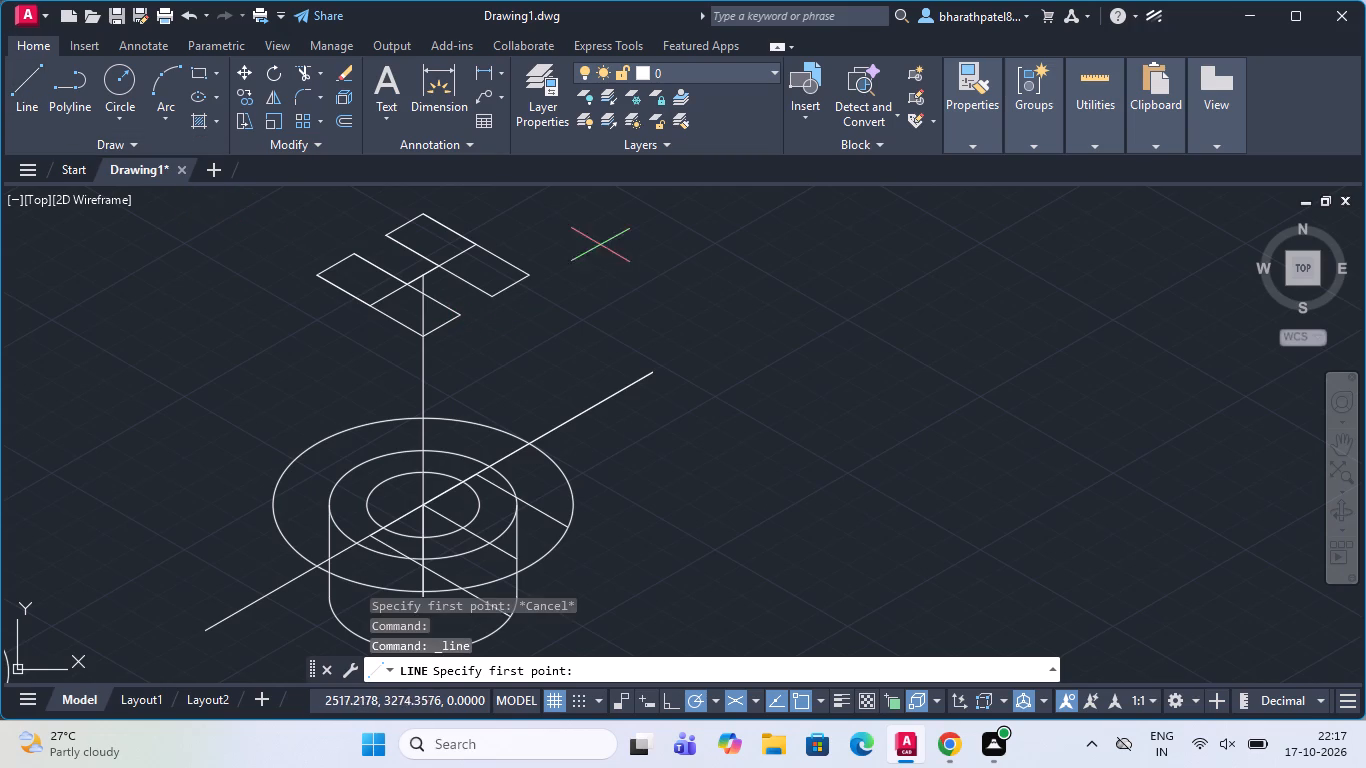
scroll(551, 214, up, 2)
click(484, 376)
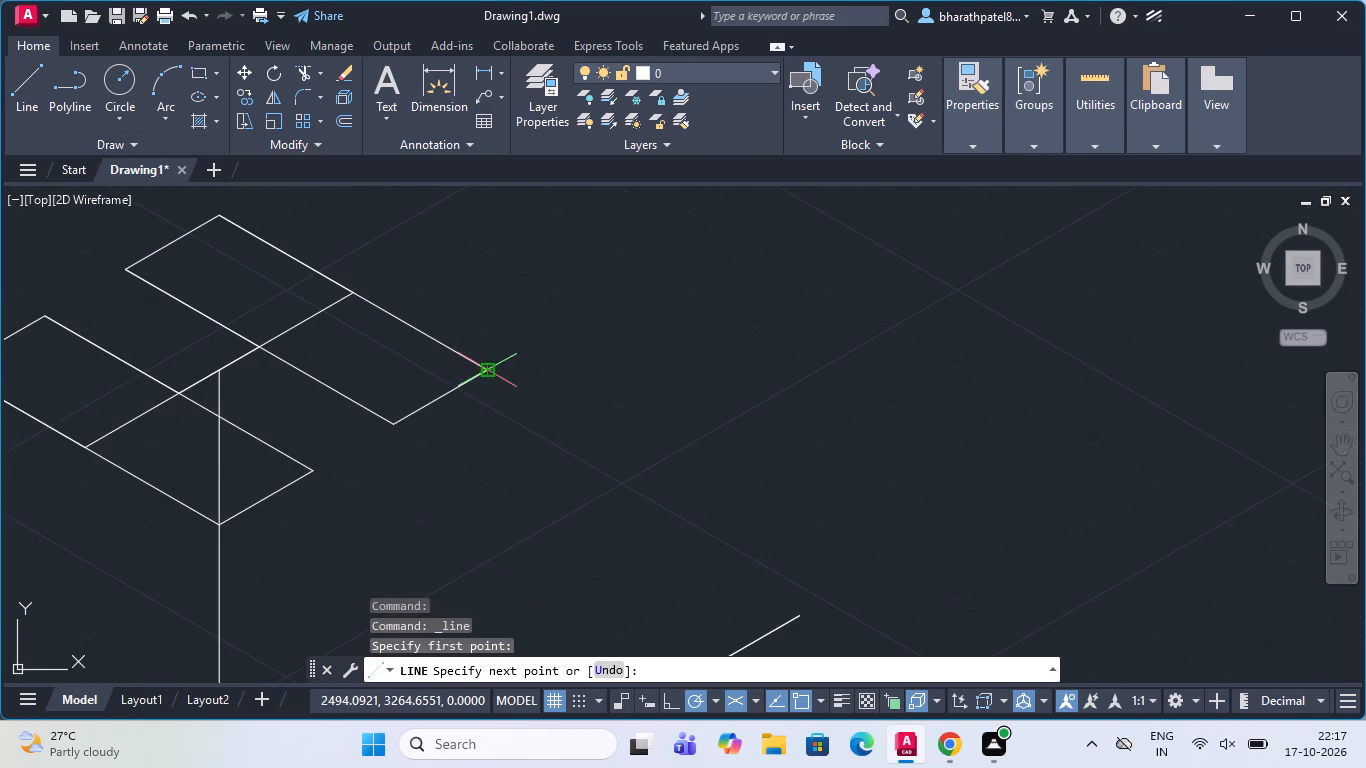
scroll(483, 373, down, 2)
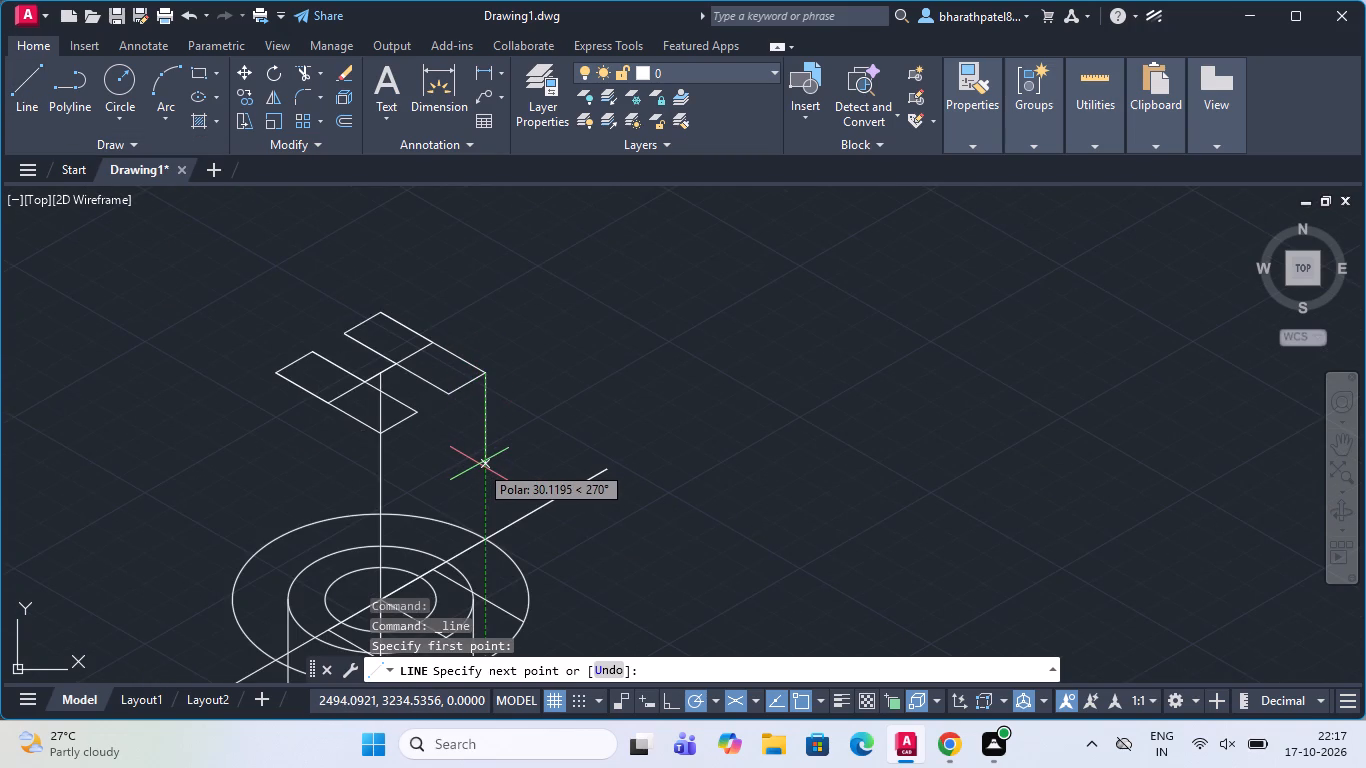
key(5)
key(0)
key(Return)
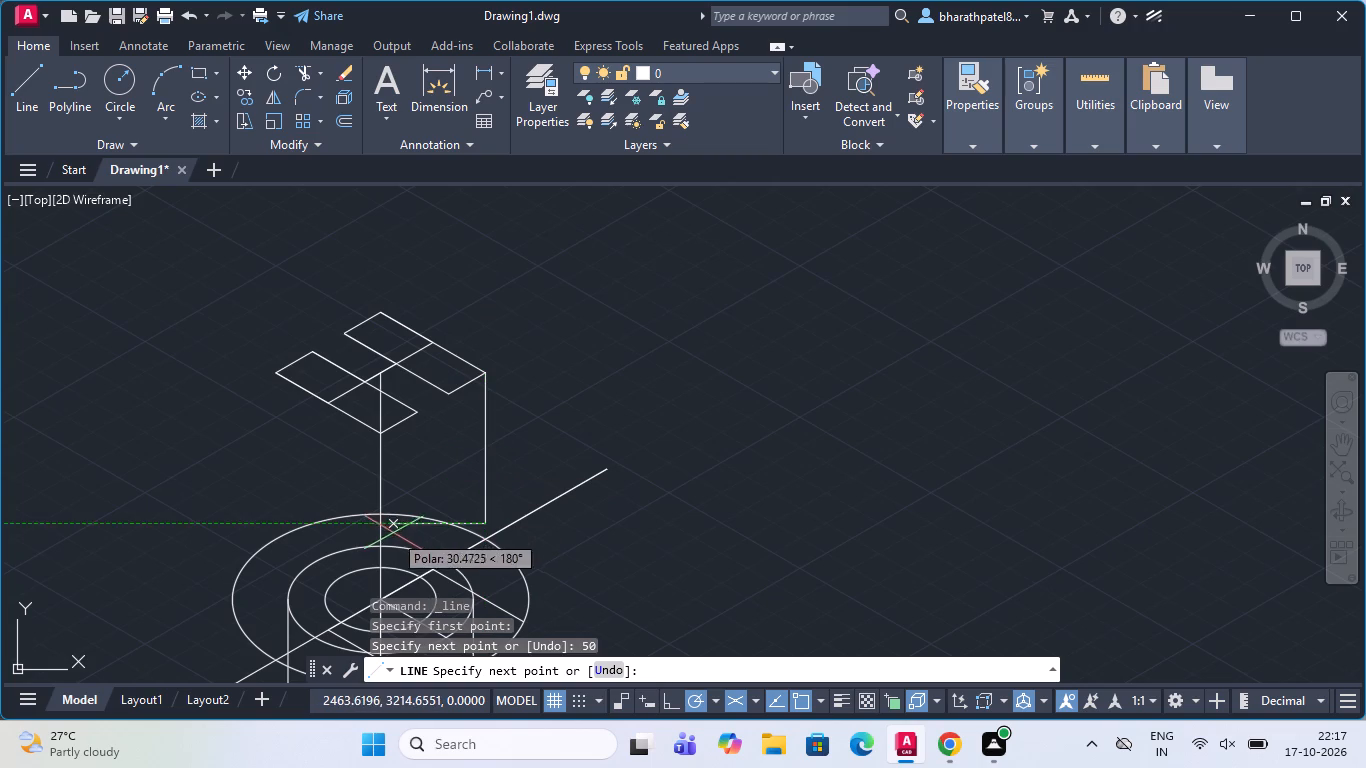
Continue from the 50-unit line's lower end at 210°, crossing the vertical and ending just outside the smallest isocircle.
scroll(394, 570, down, 1)
scroll(394, 570, up, 2)
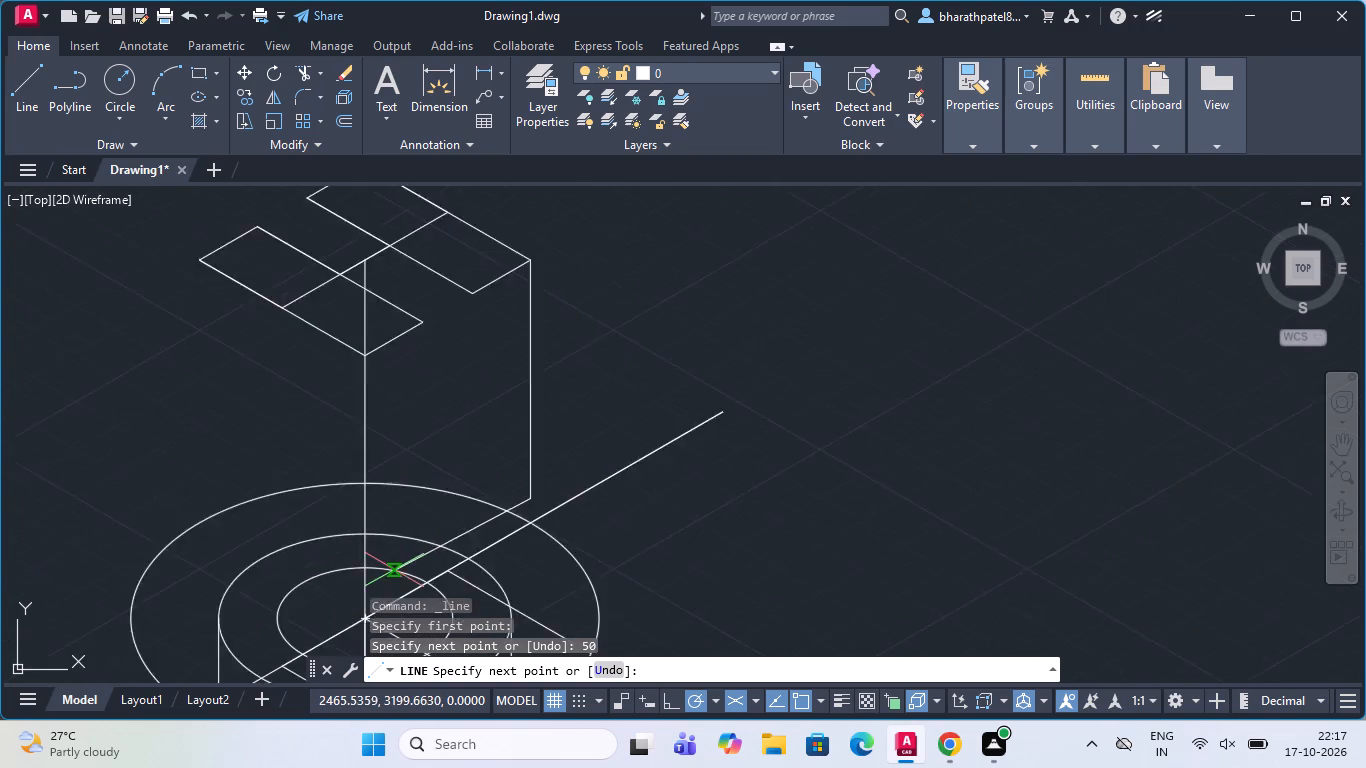
scroll(394, 570, up, 1)
scroll(394, 570, down, 4)
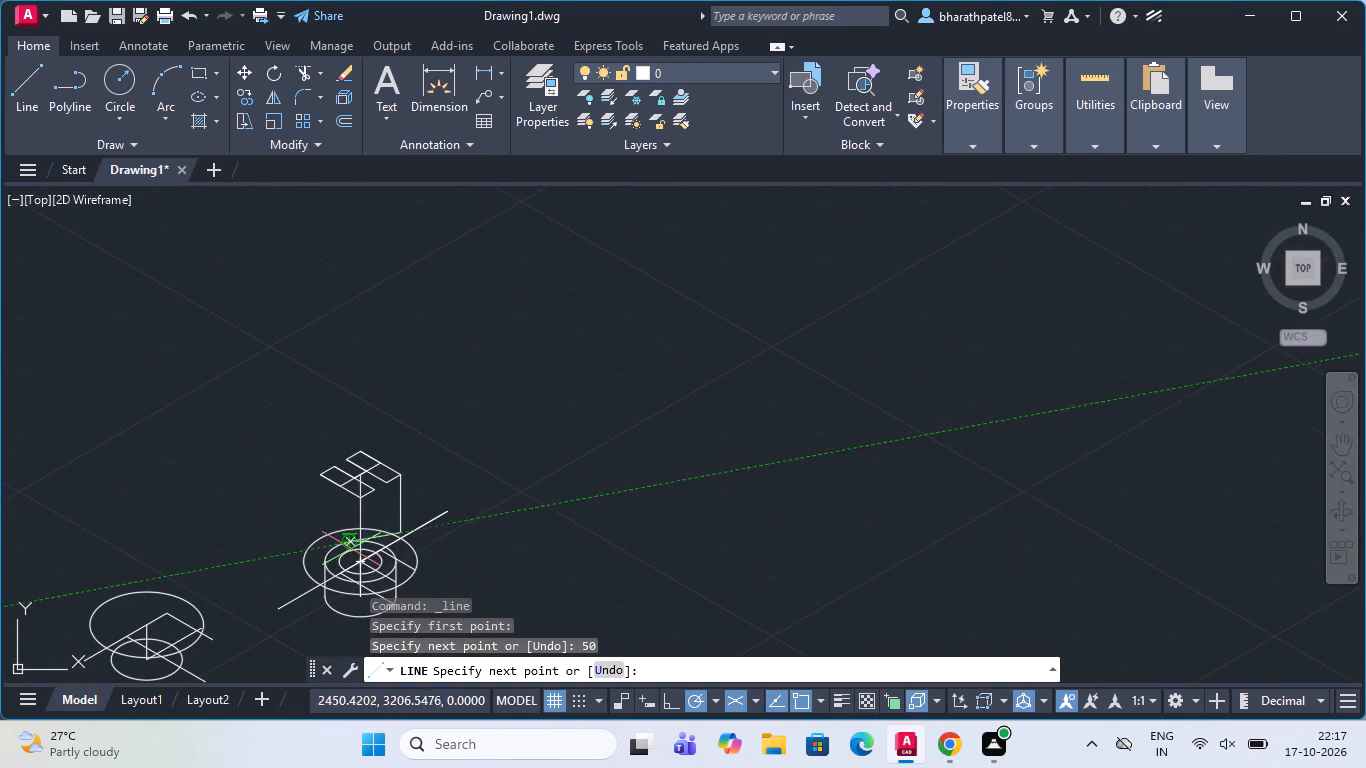
scroll(334, 594, up, 4)
scroll(330, 584, down, 3)
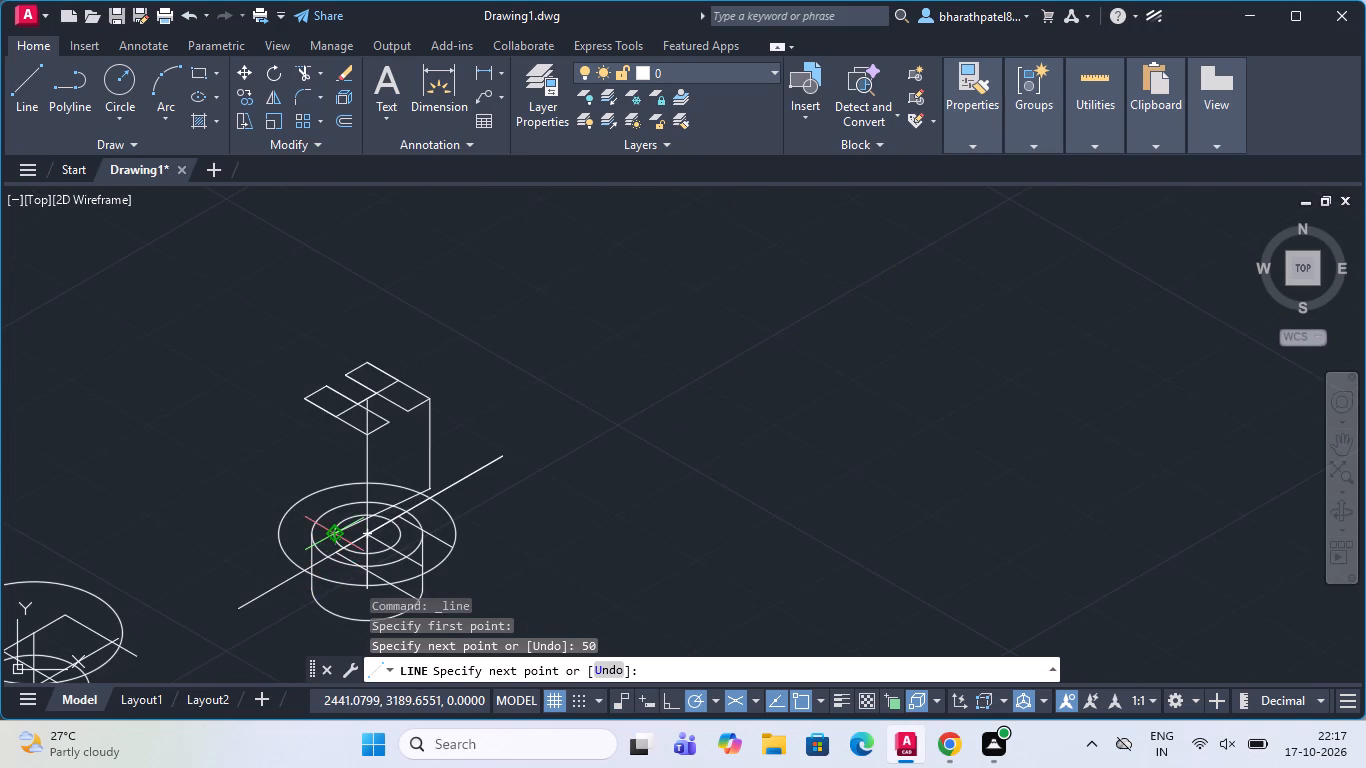
scroll(328, 548, up, 2)
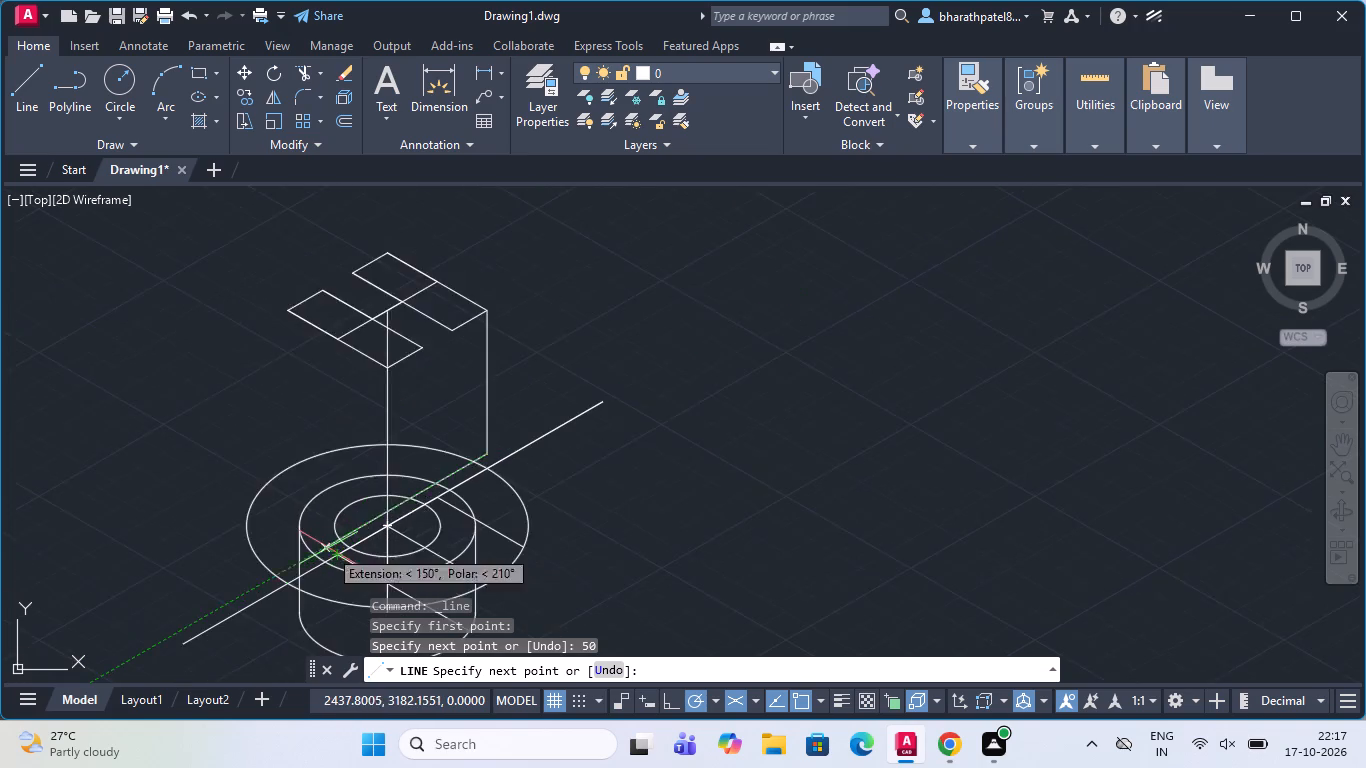
scroll(328, 548, up, 1)
click(327, 547)
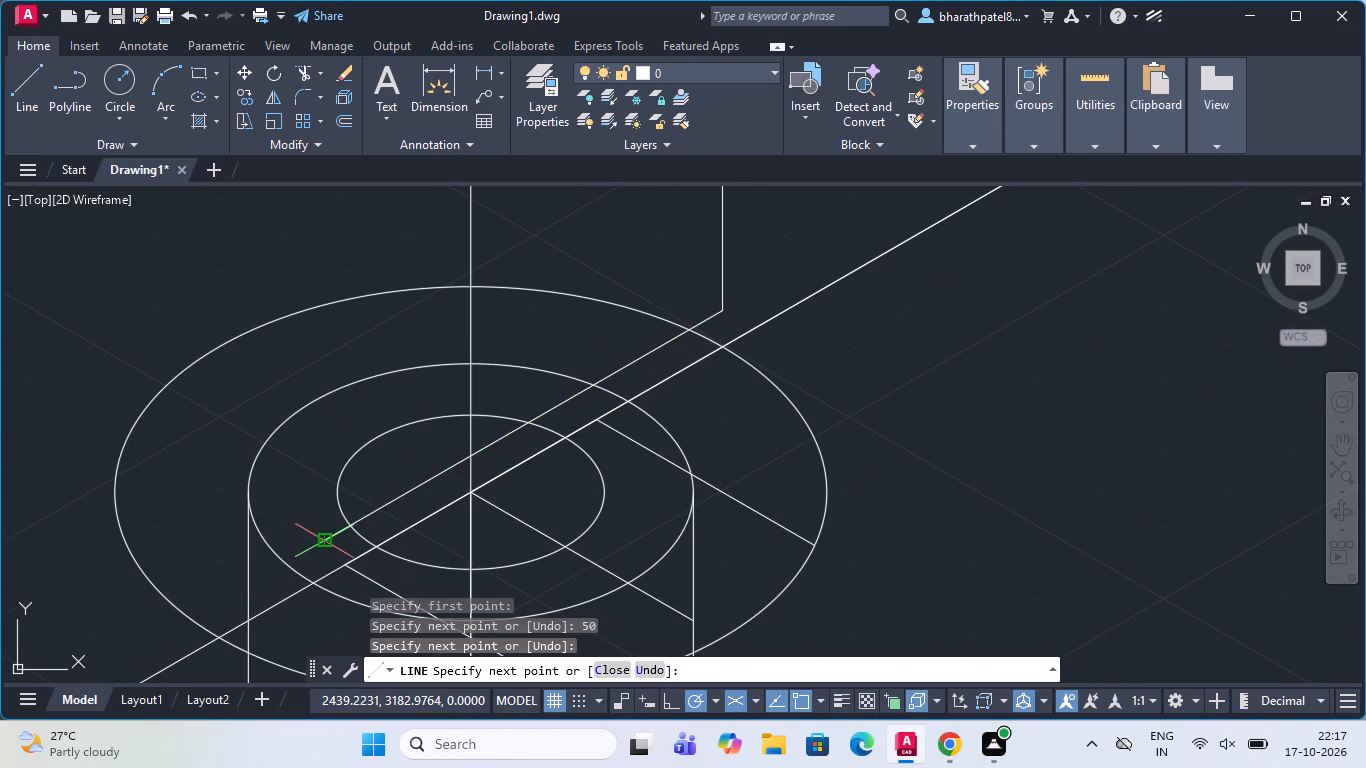
key(Escape)
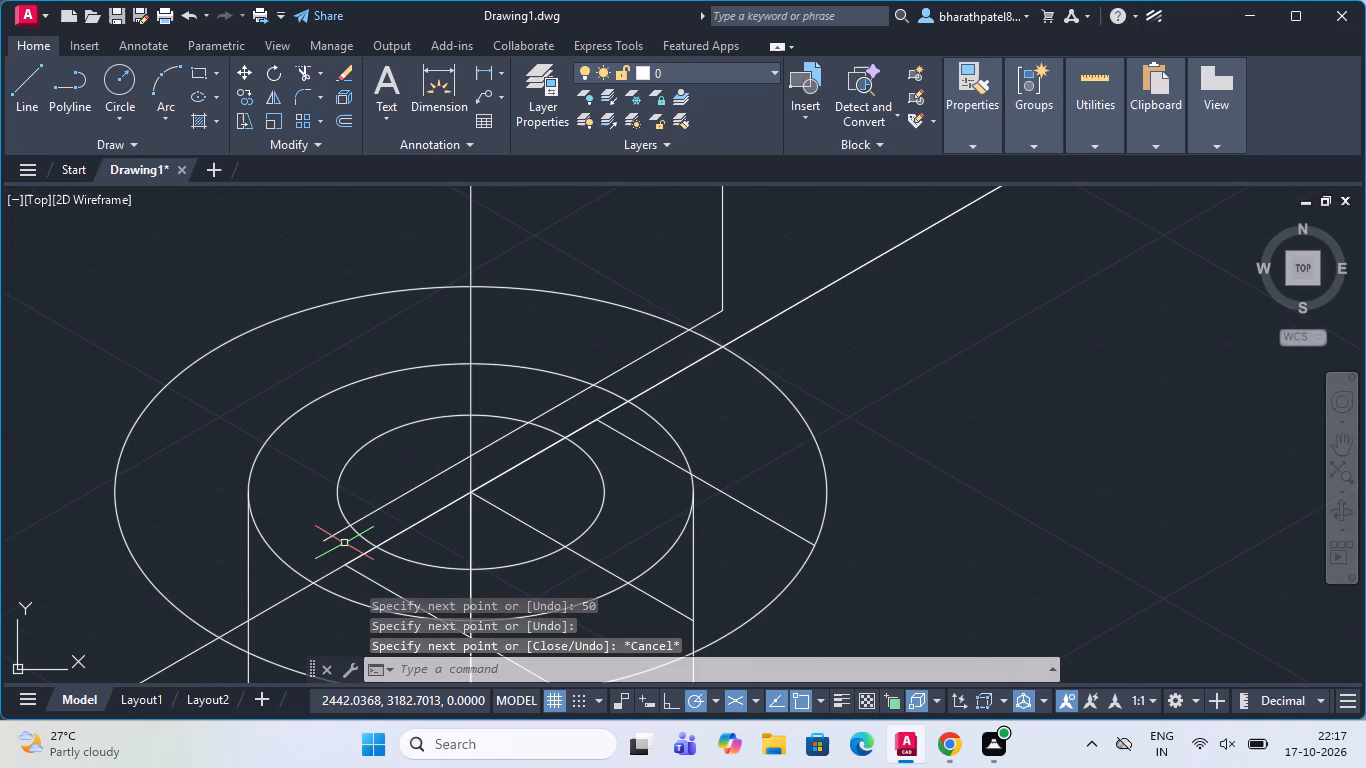
Copy the largest isocircle from its centre up to where the new 210° line crosses the vertical.
scroll(573, 405, down, 1)
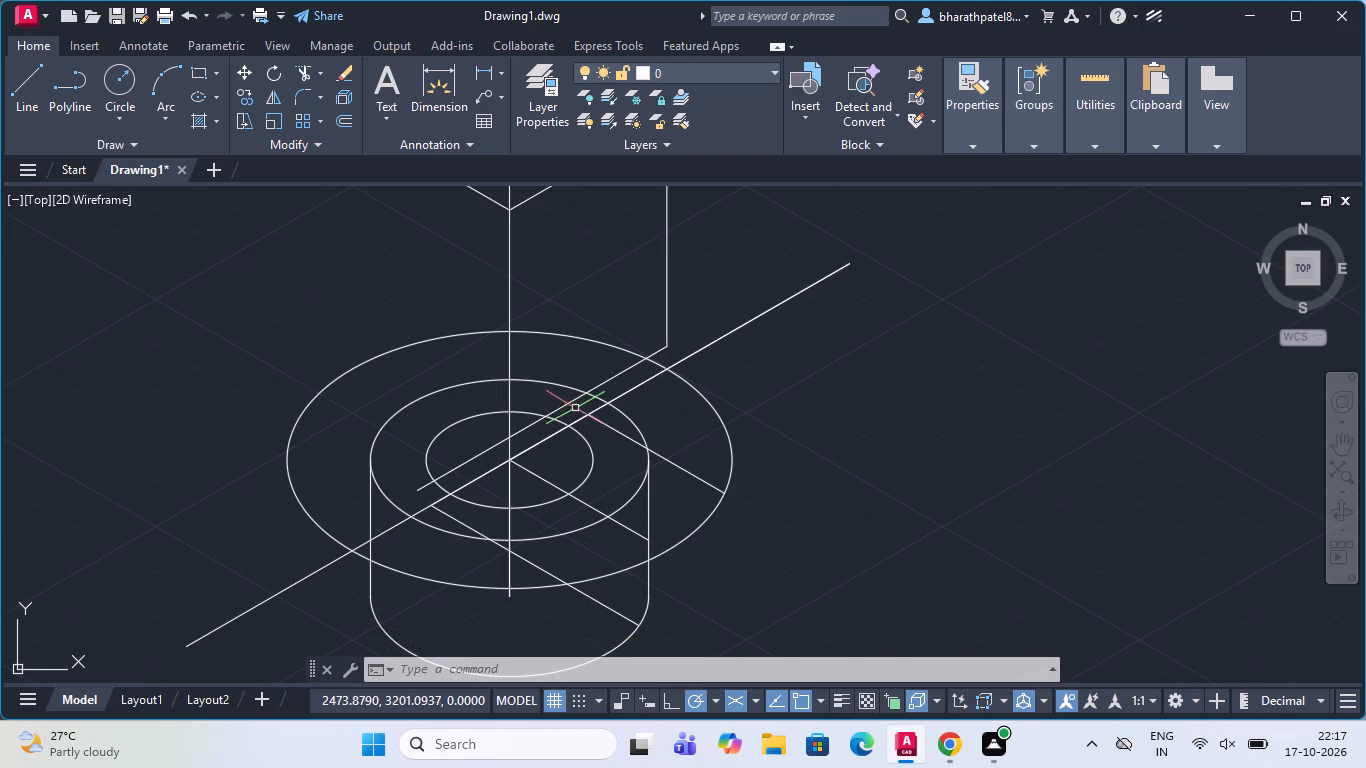
click(654, 558)
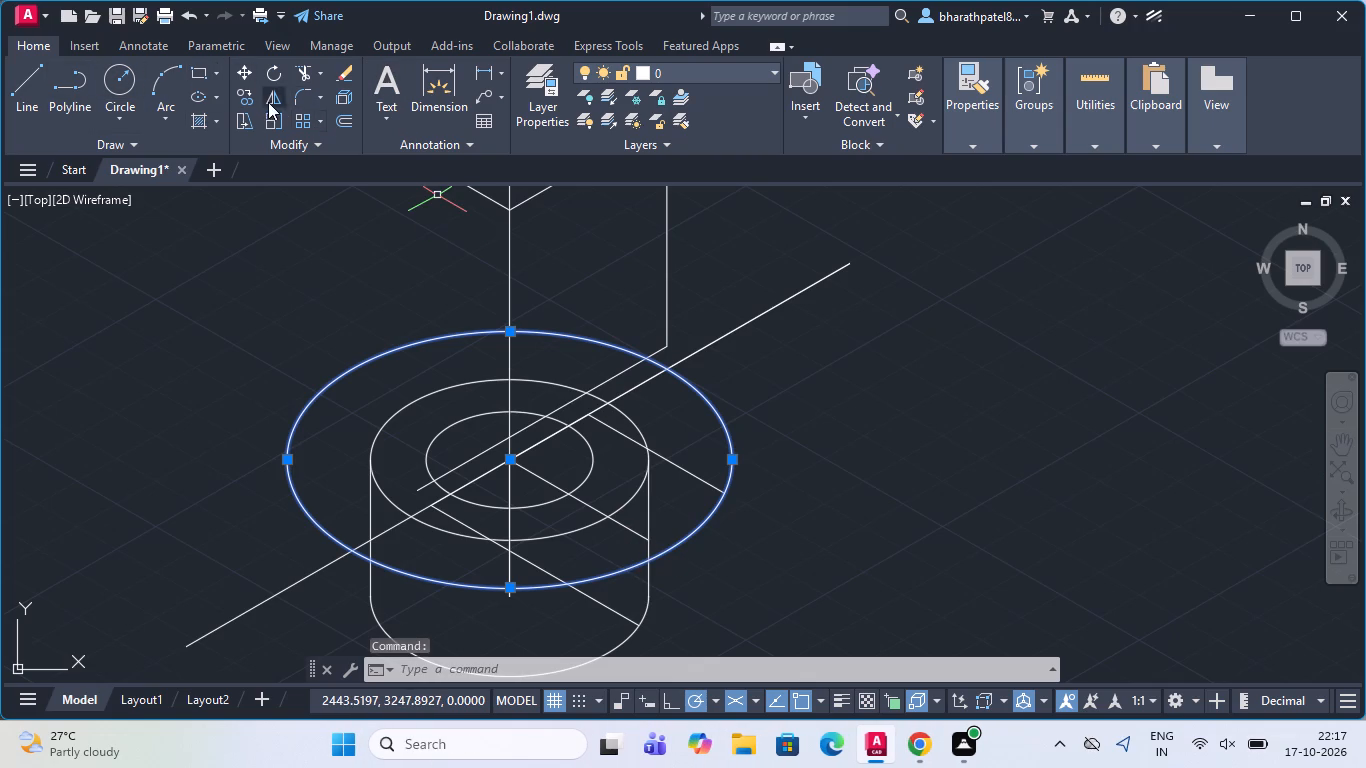
click(242, 95)
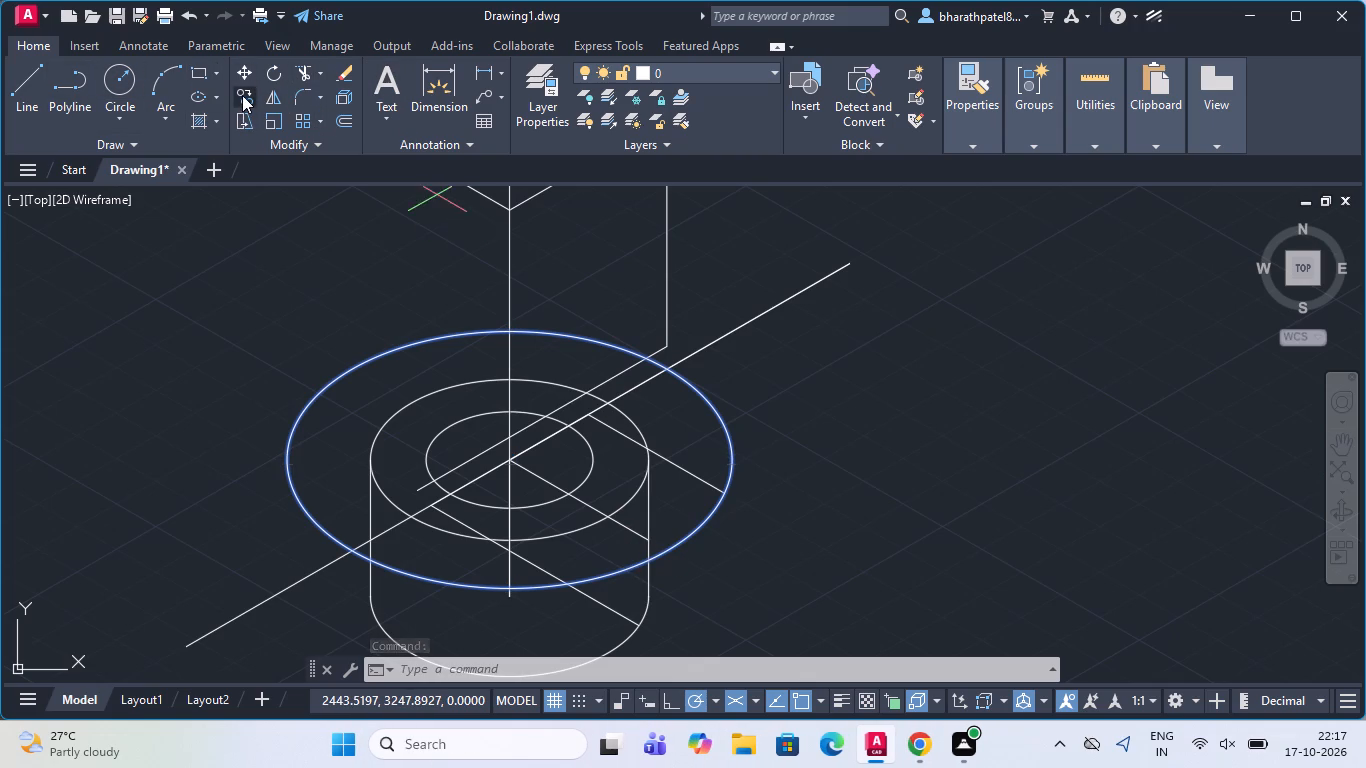
scroll(512, 459, up, 3)
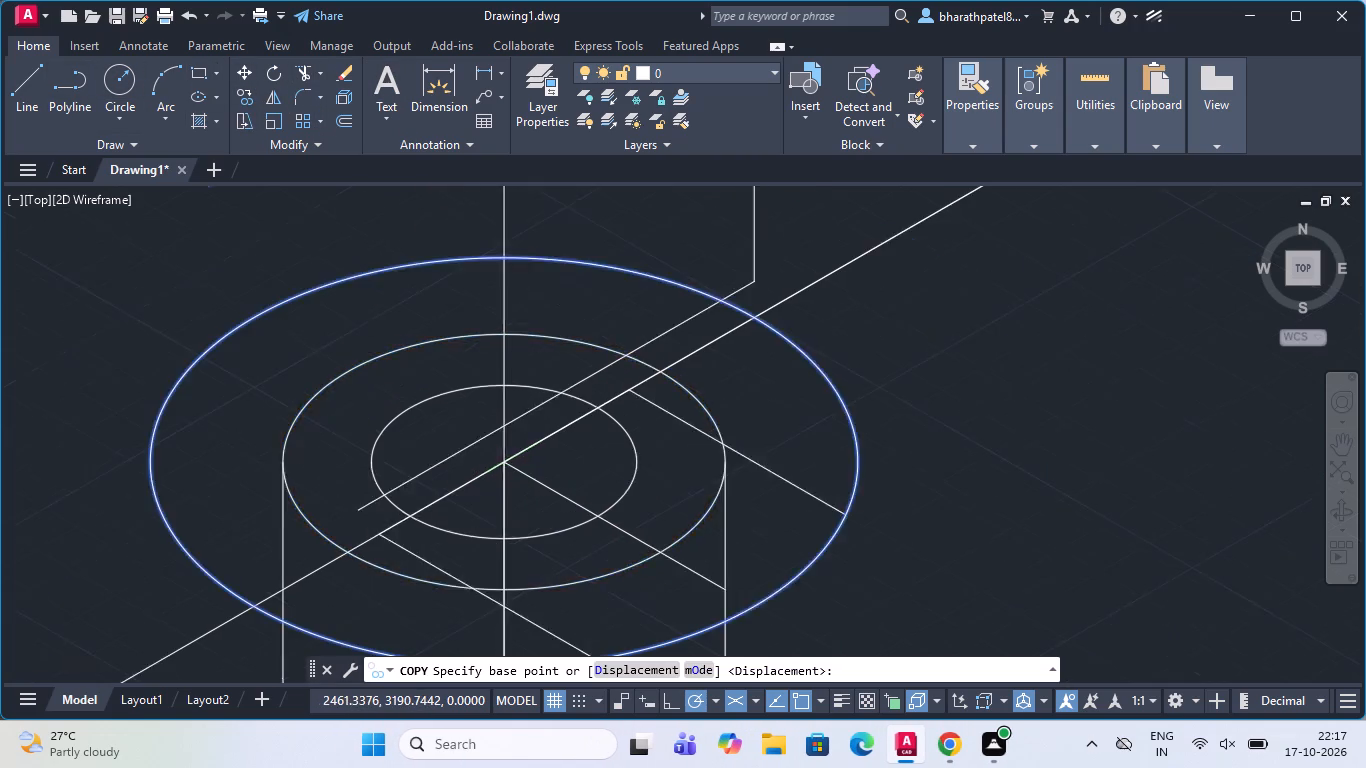
scroll(512, 459, up, 1)
click(479, 470)
scroll(479, 470, down, 2)
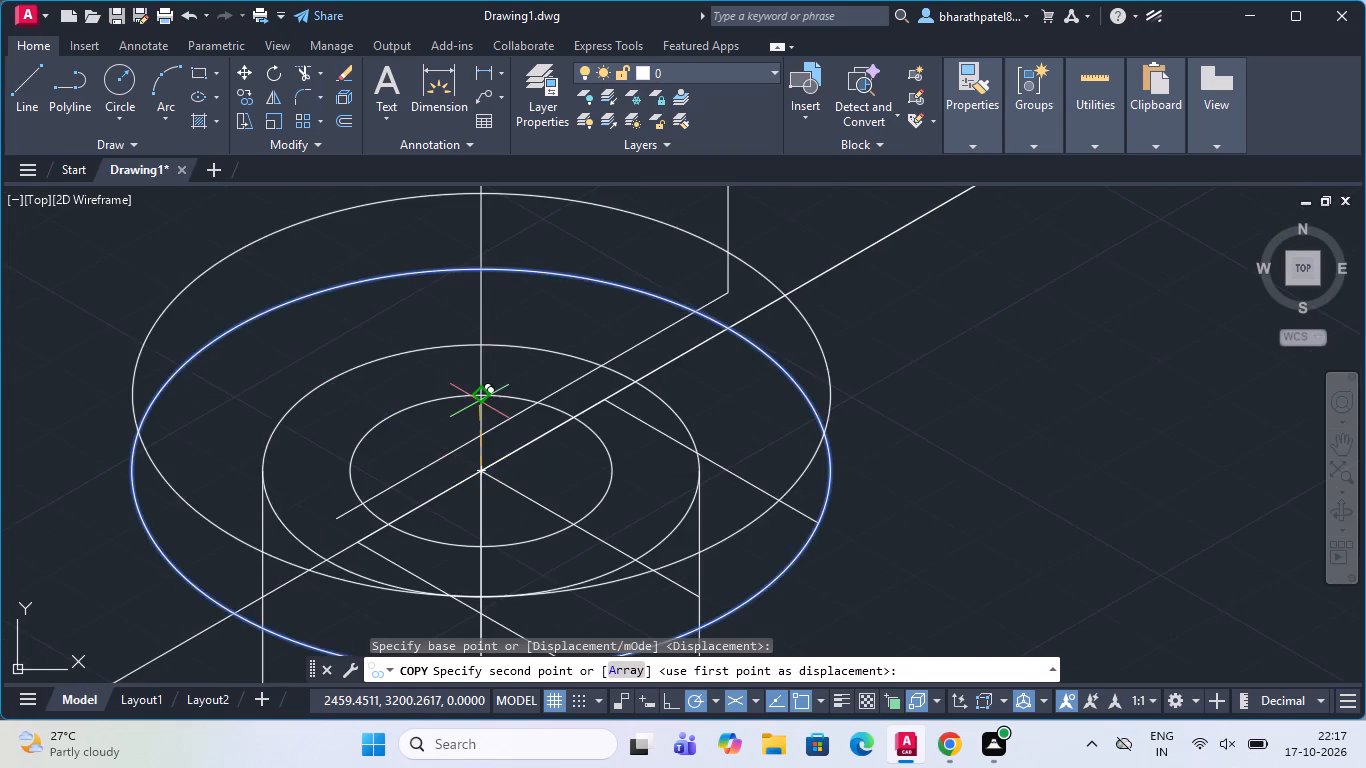
scroll(479, 390, up, 4)
scroll(497, 501, down, 3)
scroll(476, 575, up, 4)
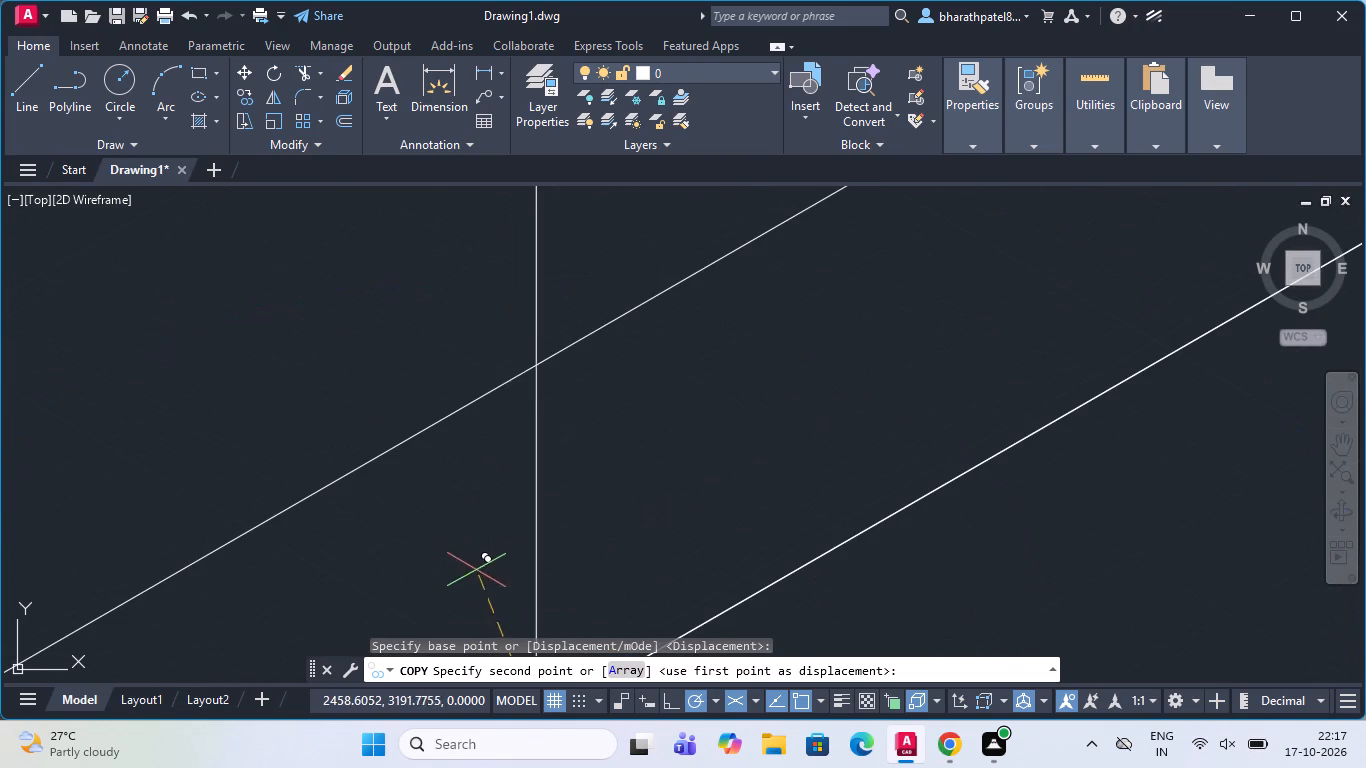
click(532, 369)
scroll(532, 364, down, 4)
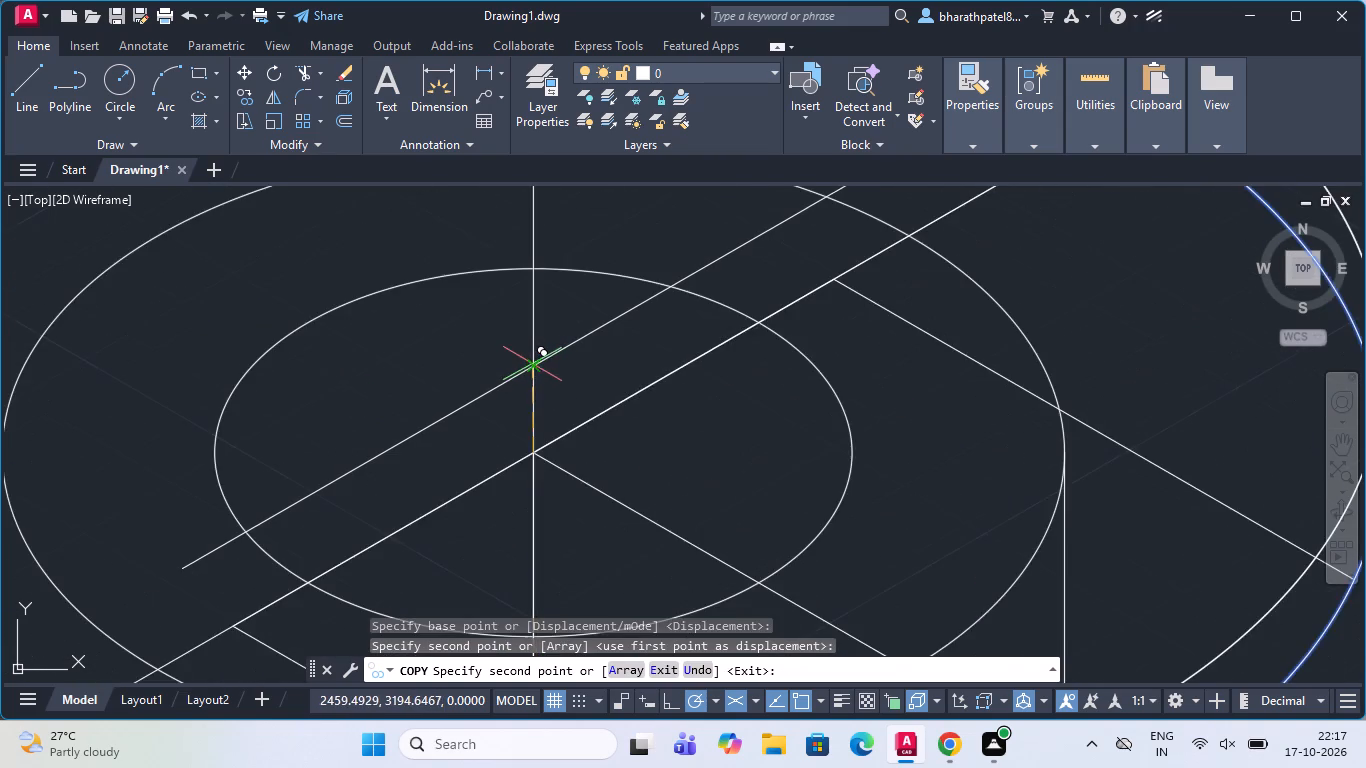
scroll(532, 364, down, 3)
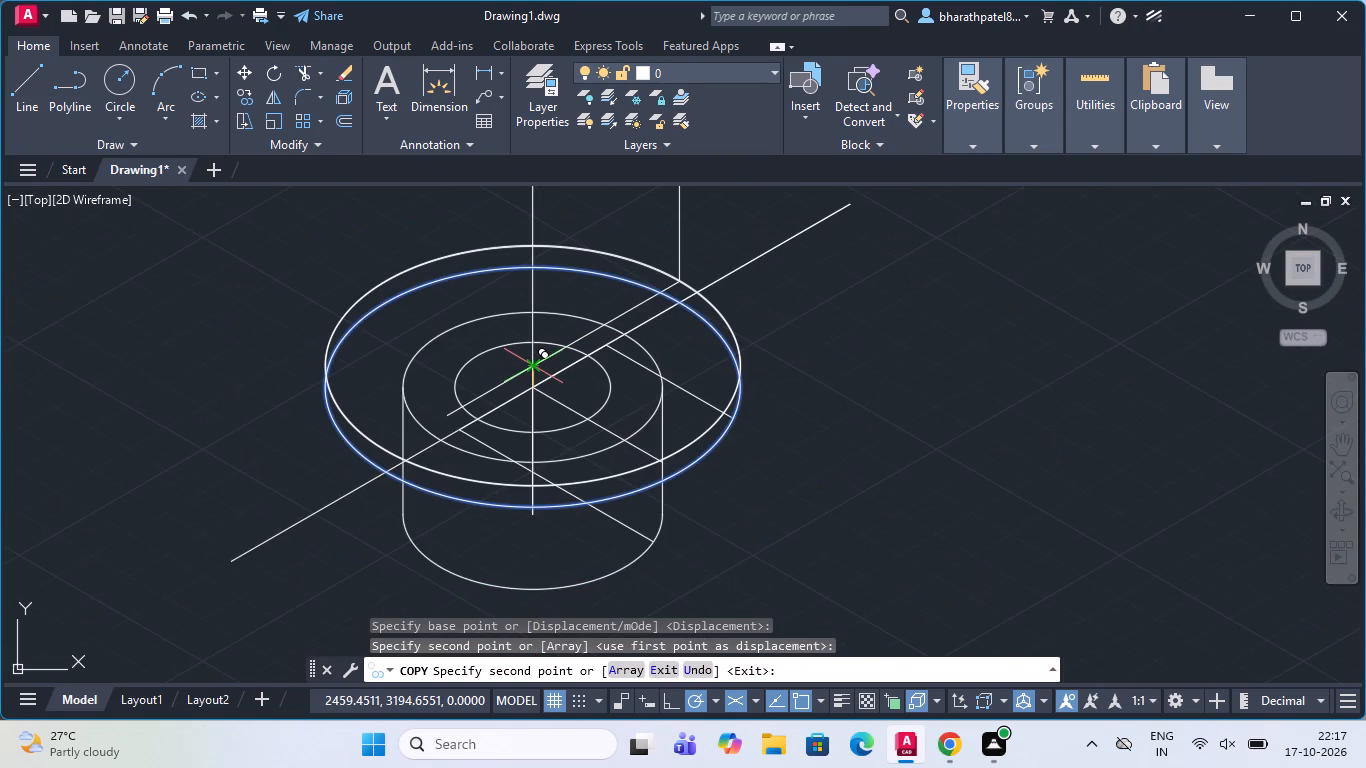
key(Escape)
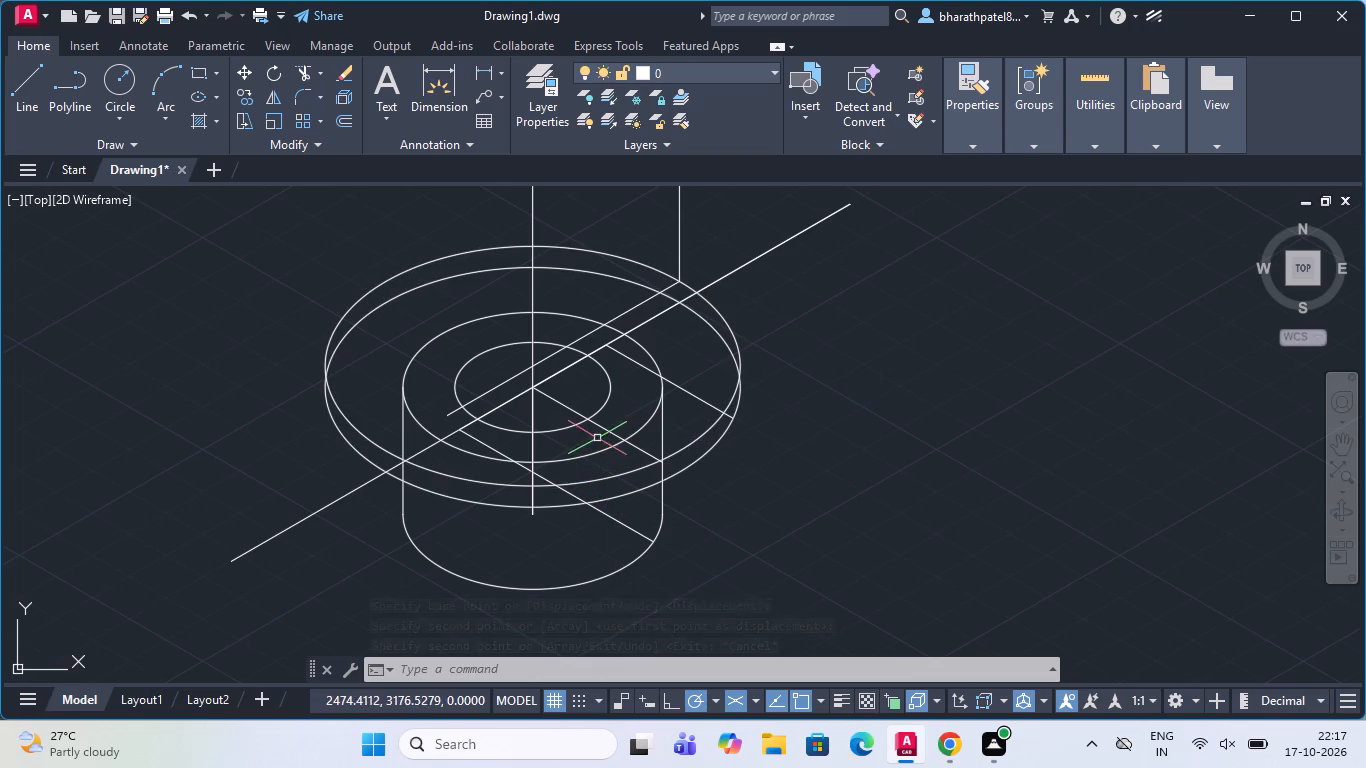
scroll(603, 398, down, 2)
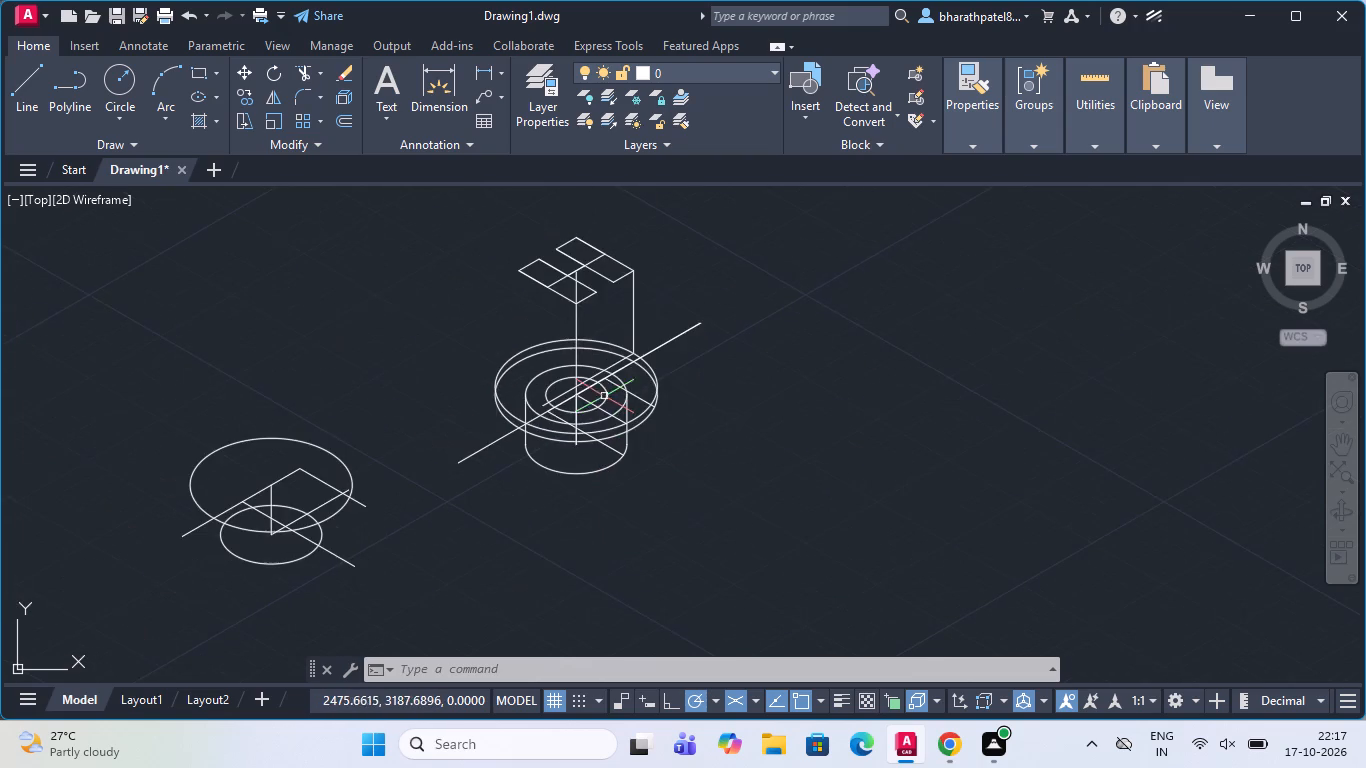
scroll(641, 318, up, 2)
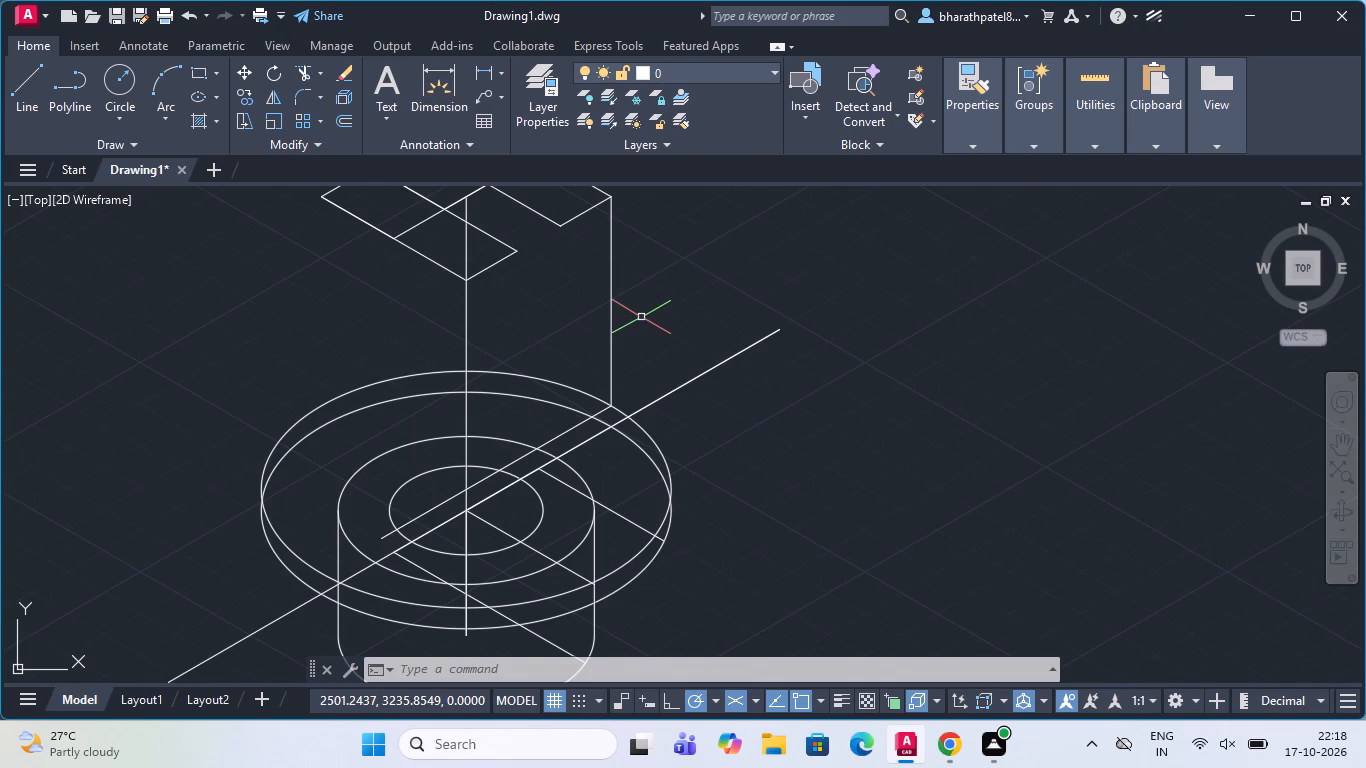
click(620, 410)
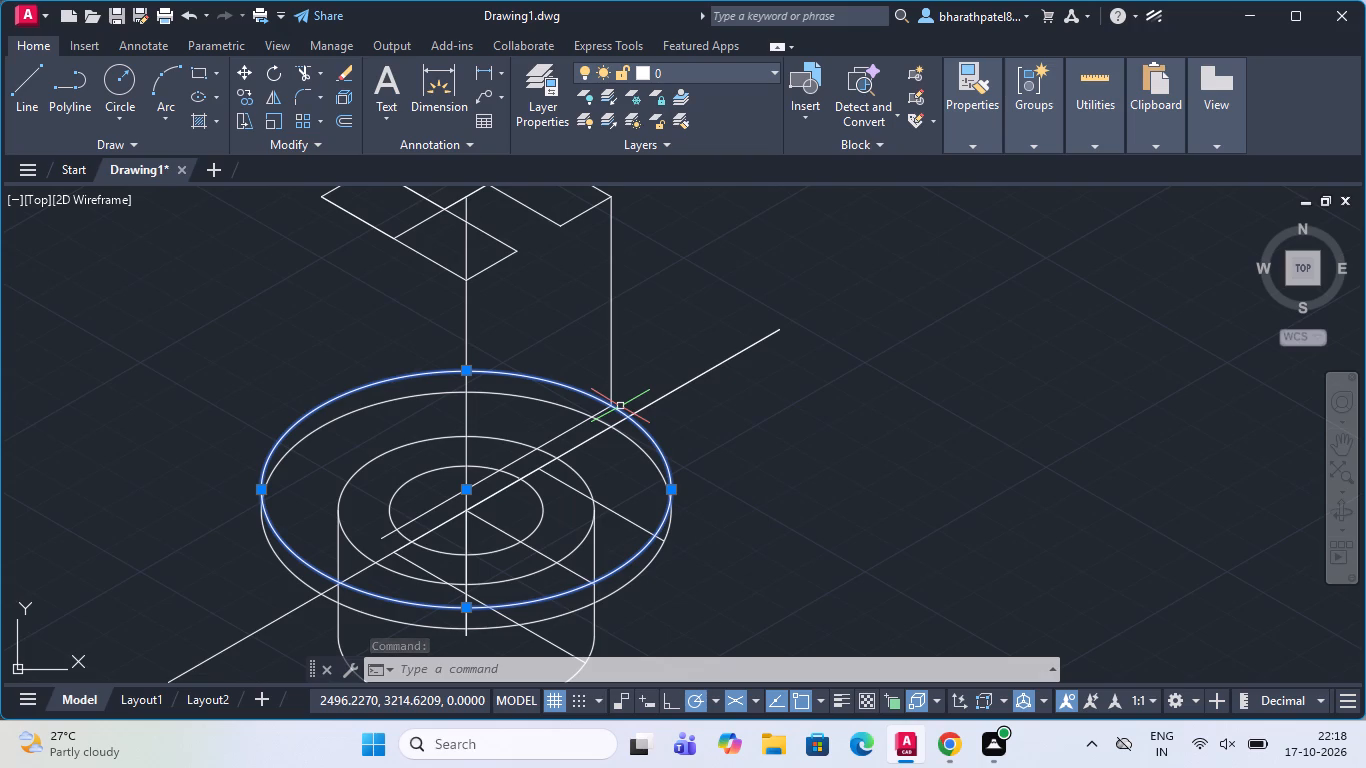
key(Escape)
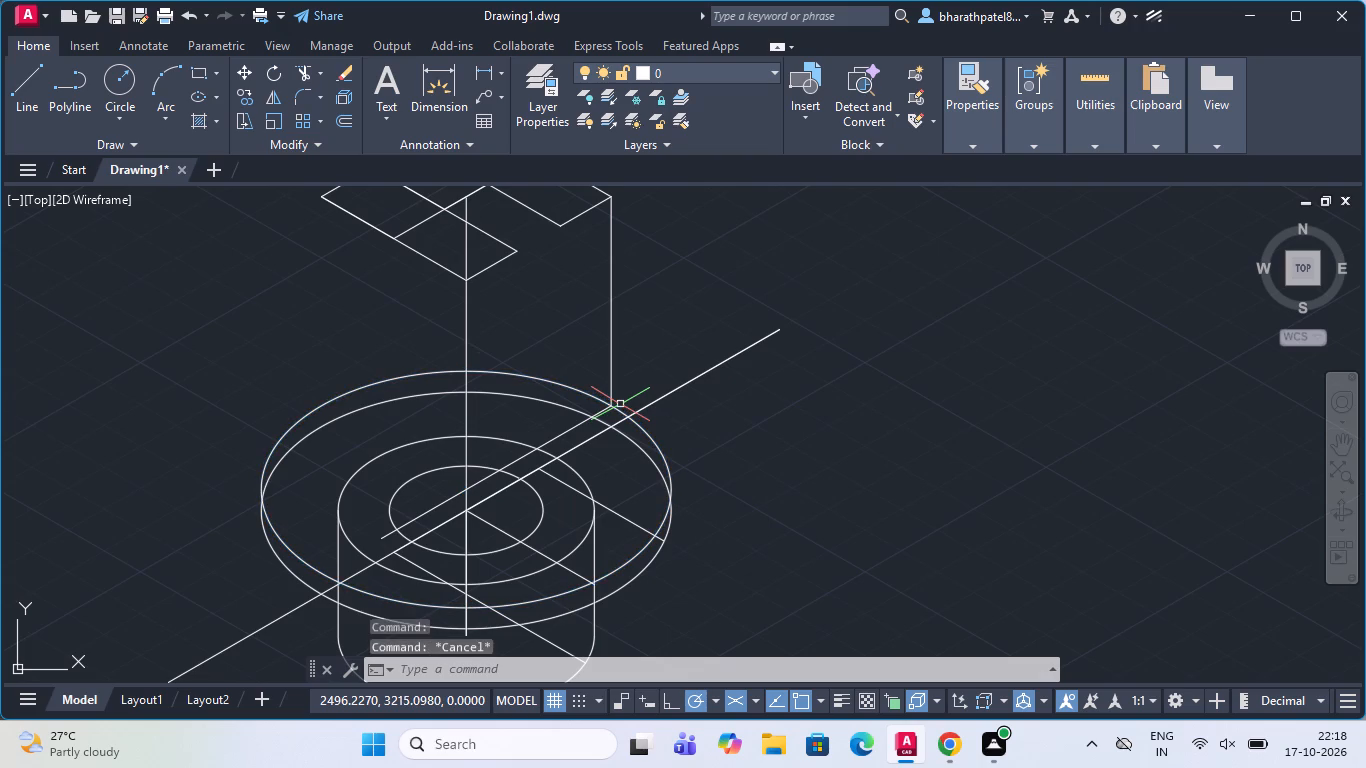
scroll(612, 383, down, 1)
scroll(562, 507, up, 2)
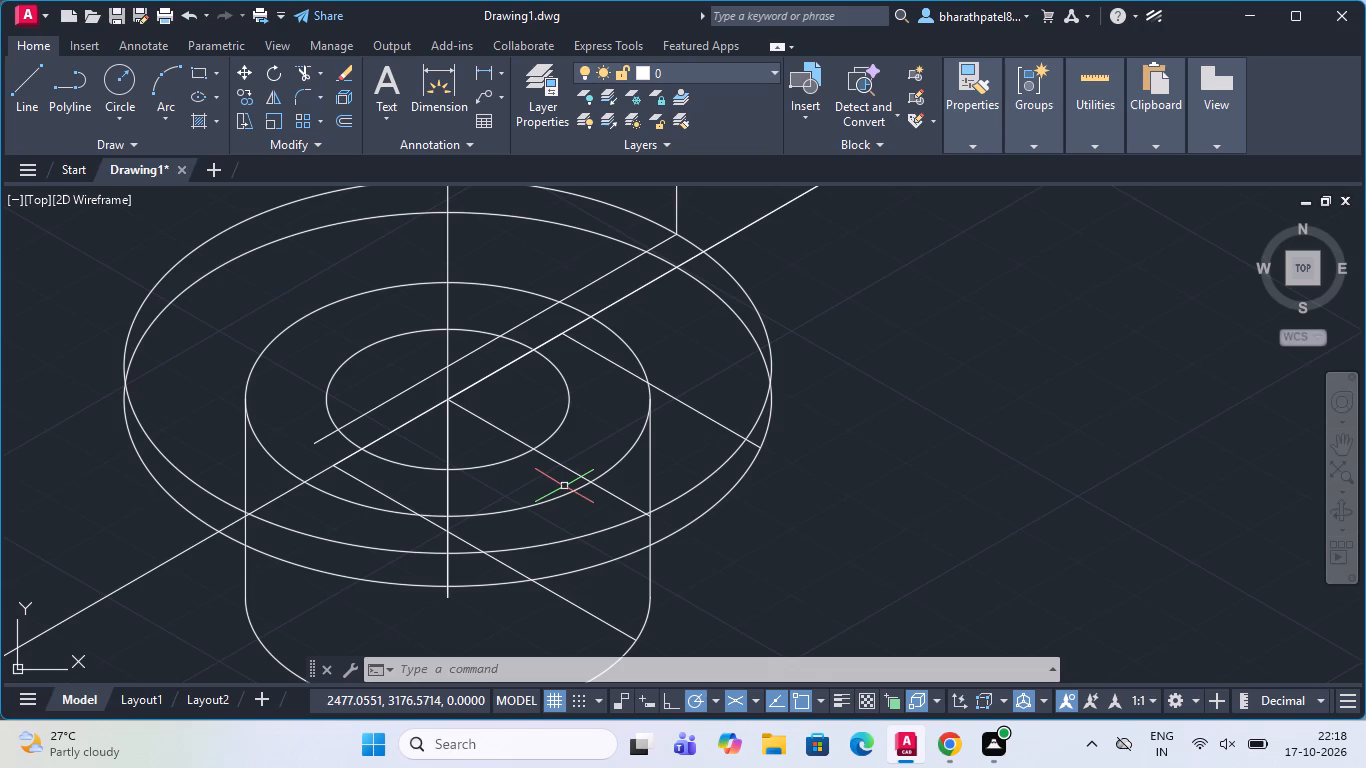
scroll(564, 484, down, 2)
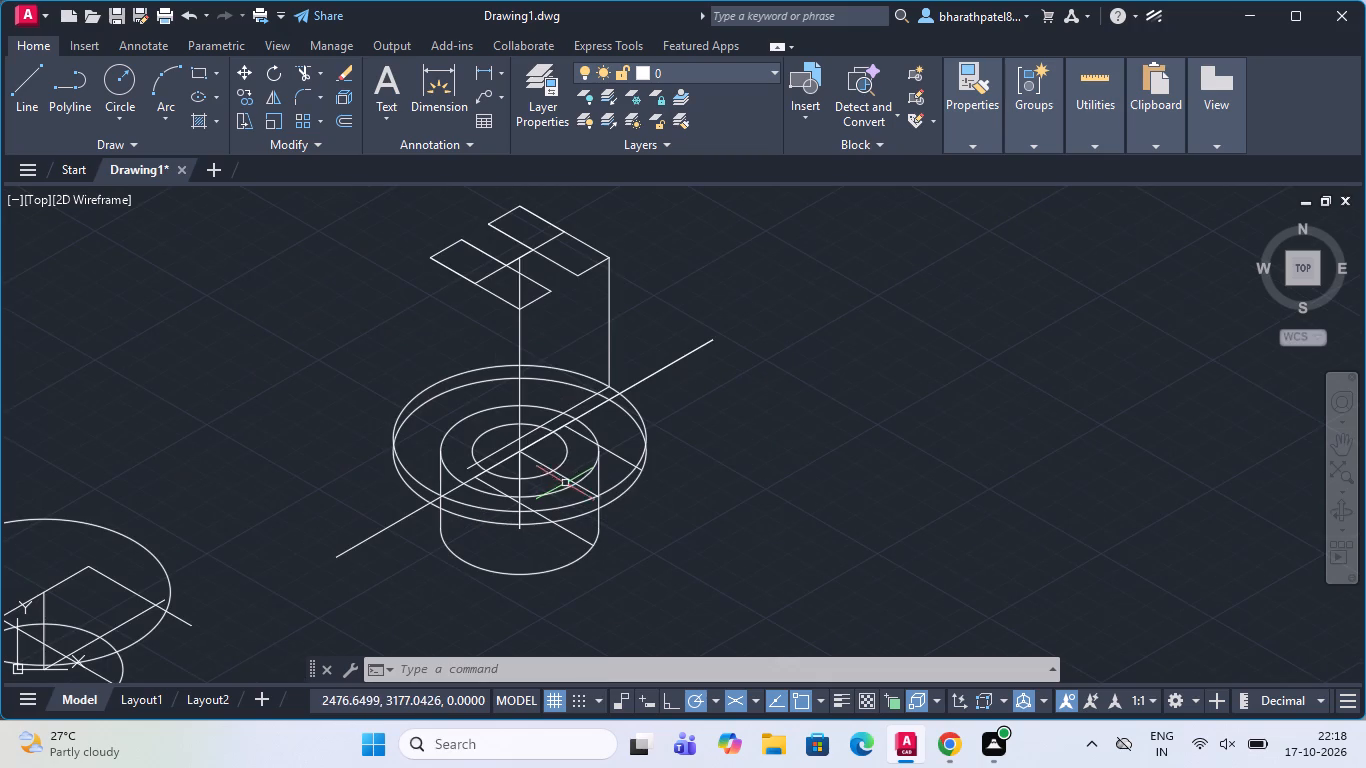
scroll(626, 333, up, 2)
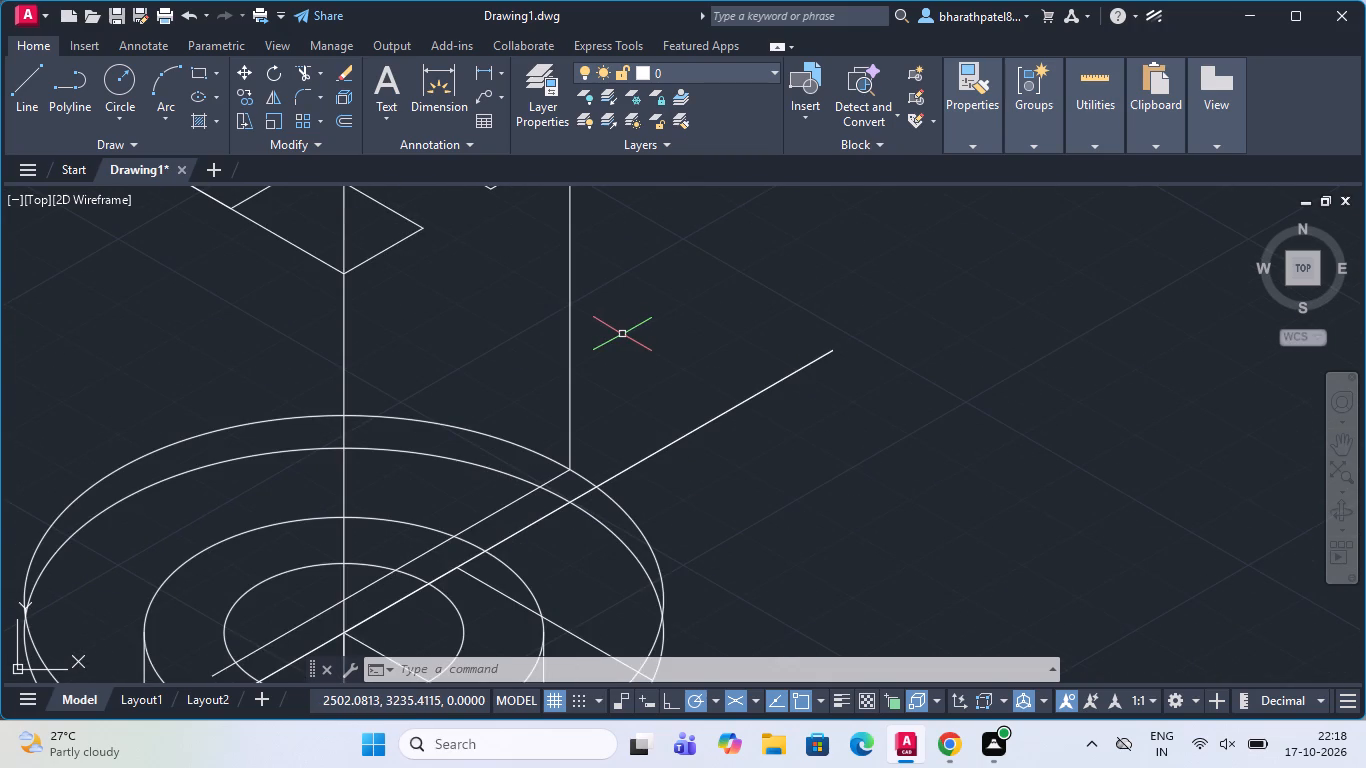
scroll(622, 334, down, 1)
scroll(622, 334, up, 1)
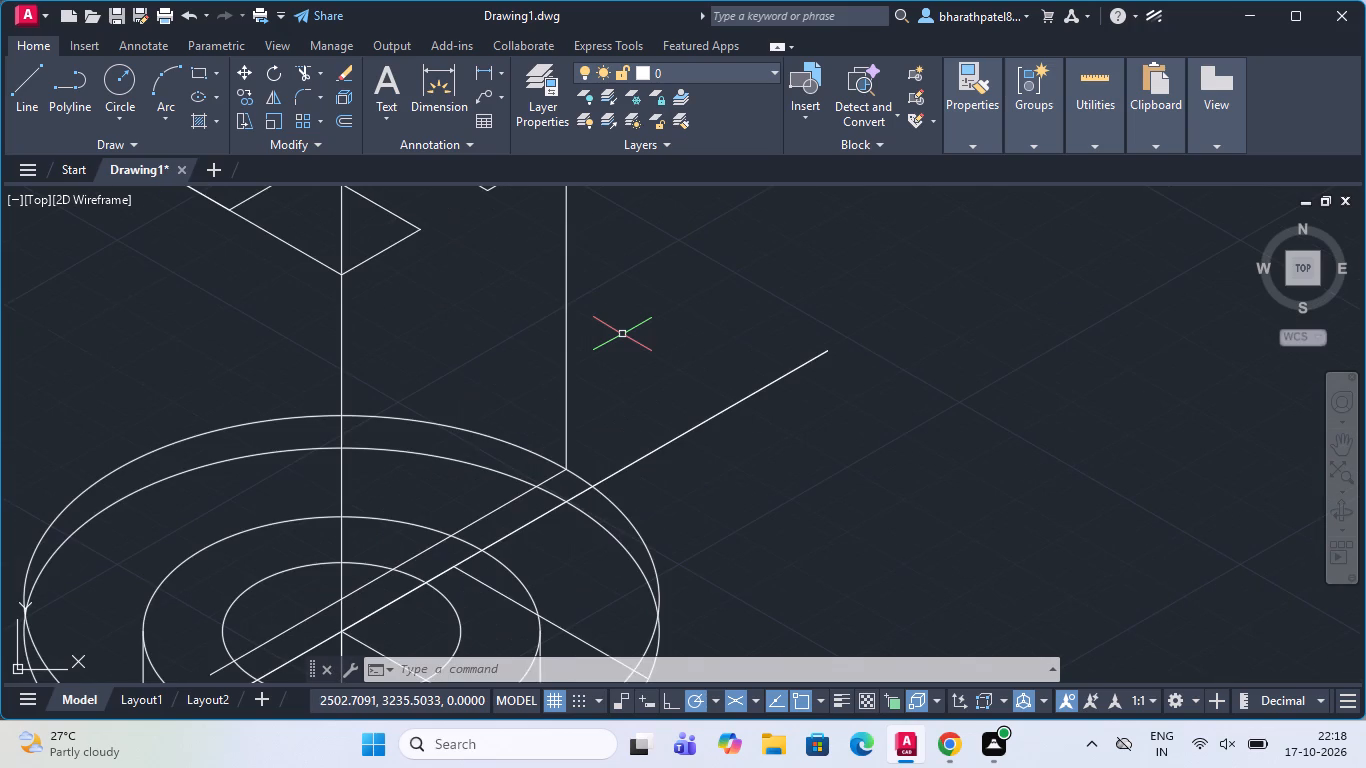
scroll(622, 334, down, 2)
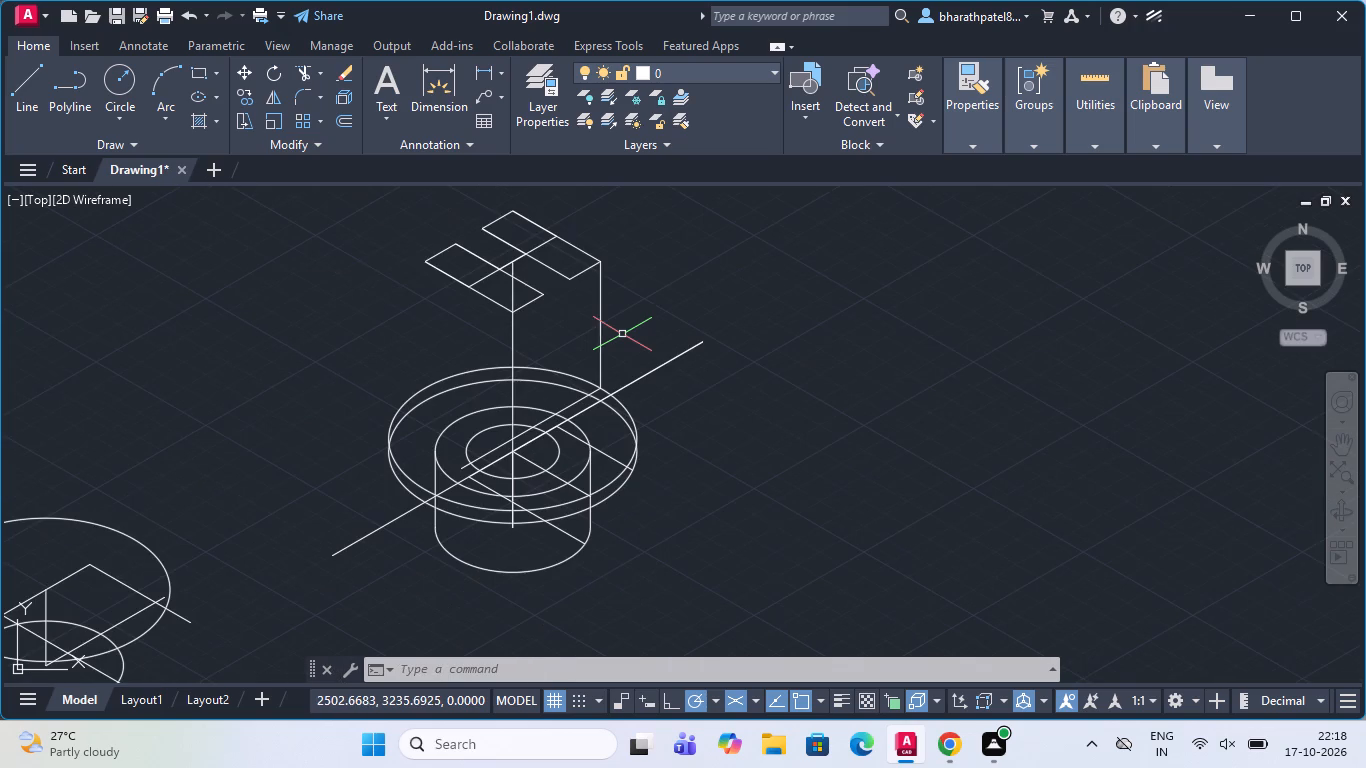
Draw a 38-unit line straight up at 90° from the lower end of the 50-unit vertical.
click(18, 94)
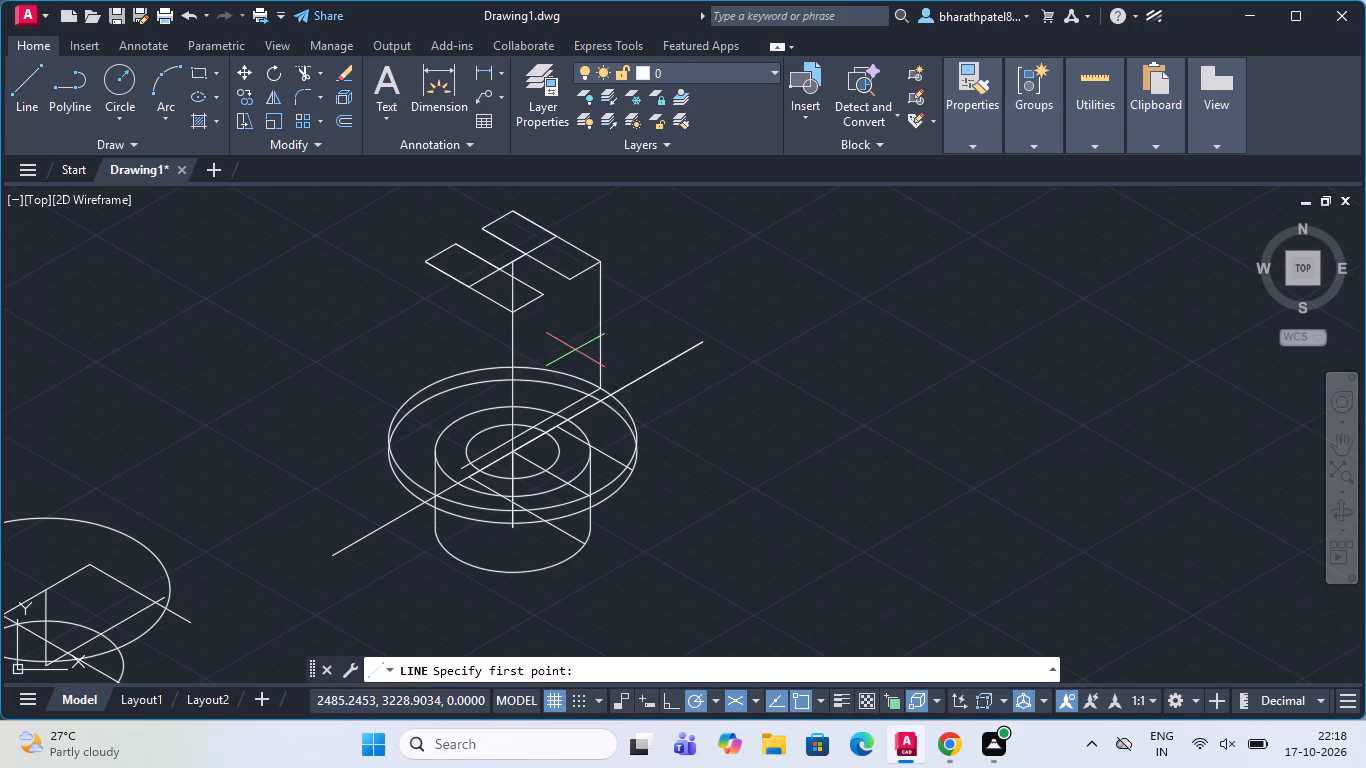
scroll(575, 349, up, 3)
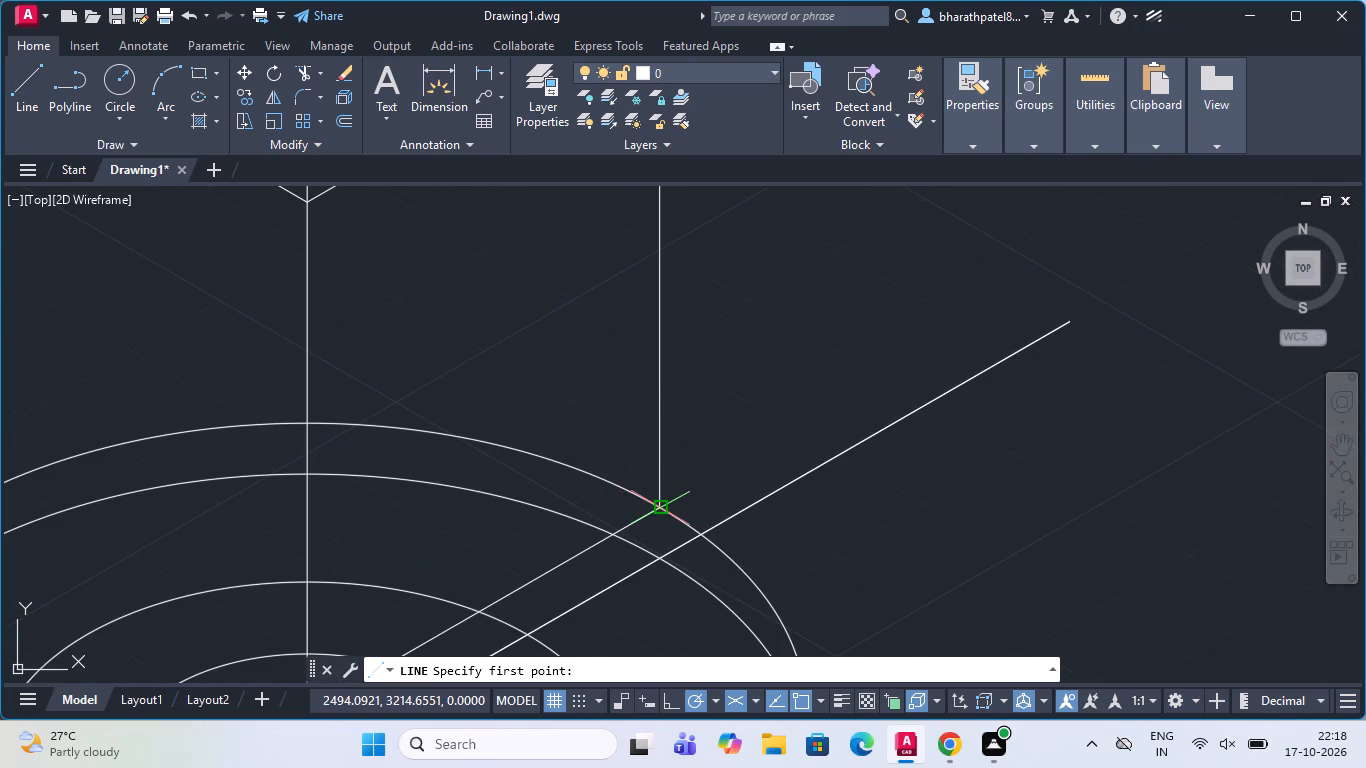
click(660, 503)
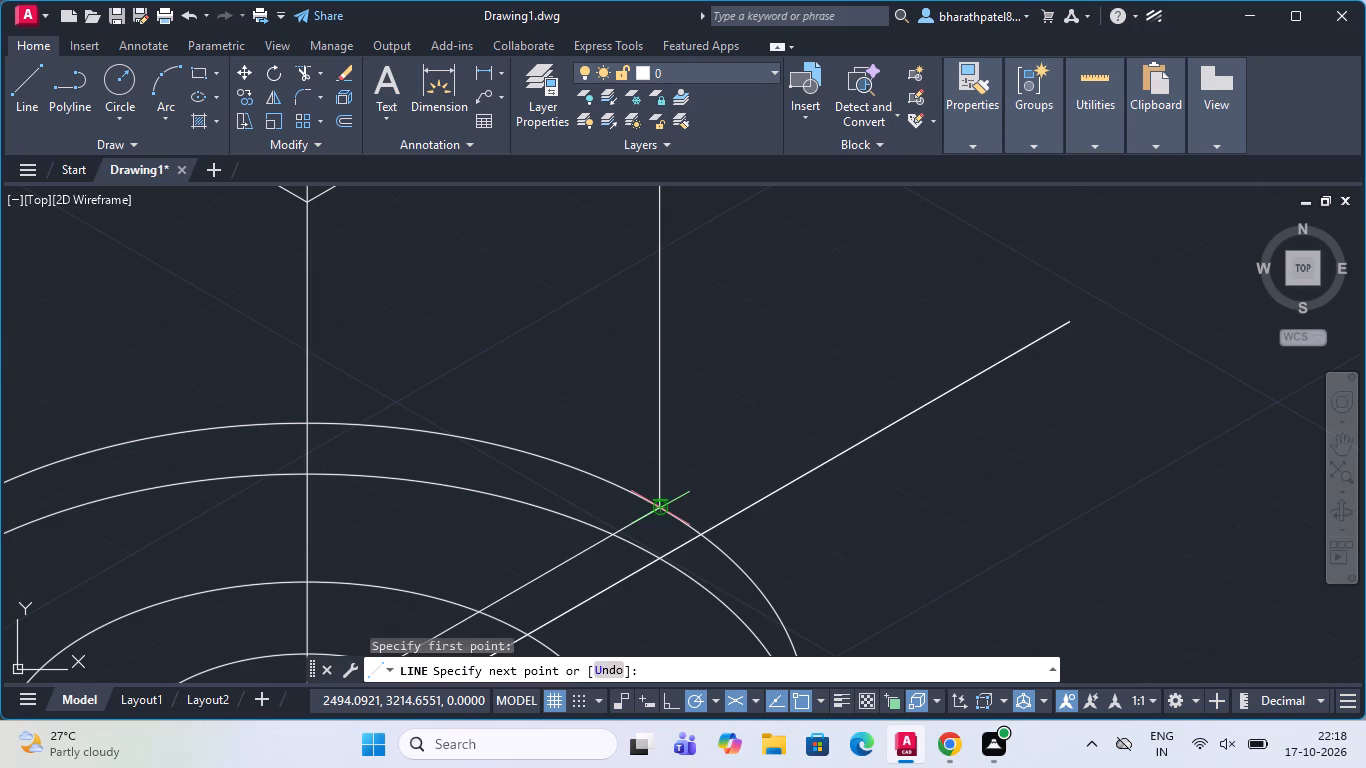
scroll(659, 496, down, 4)
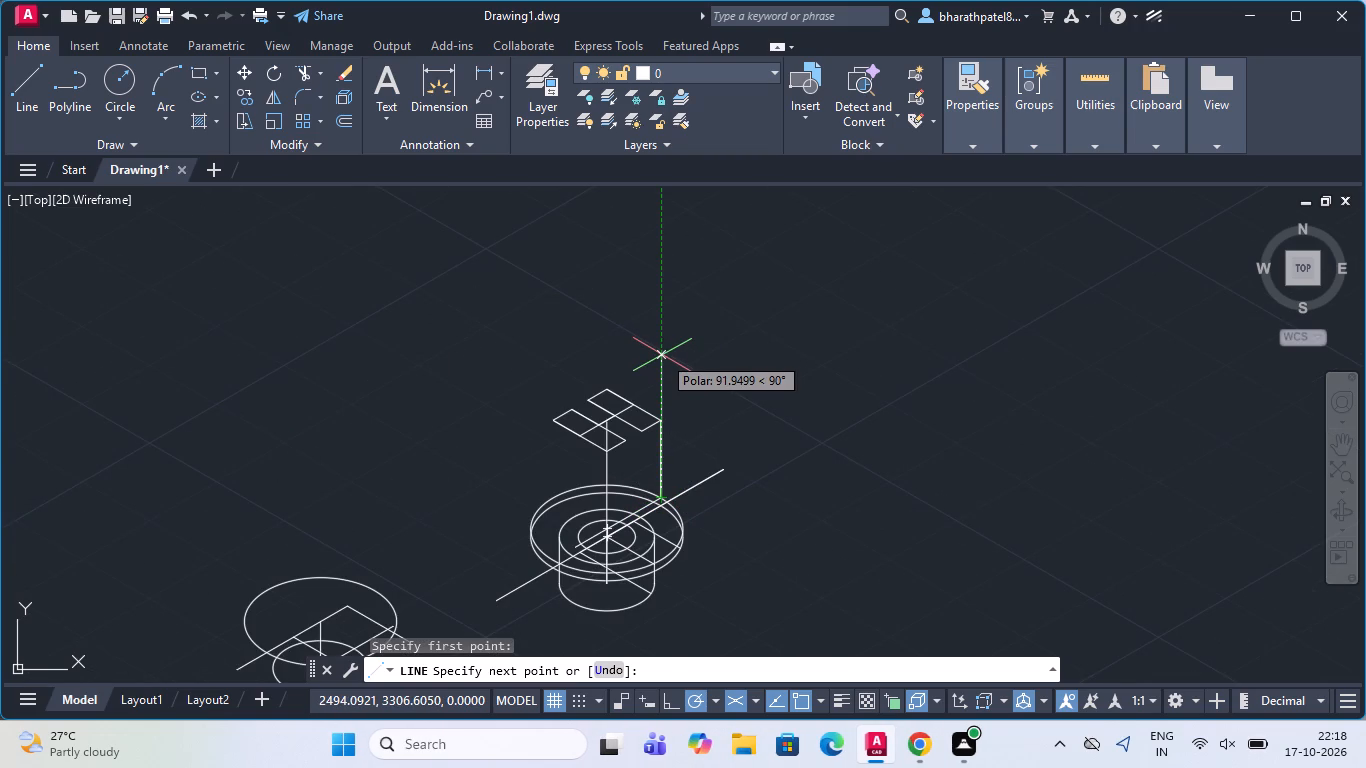
key(3)
key(8)
key(Return)
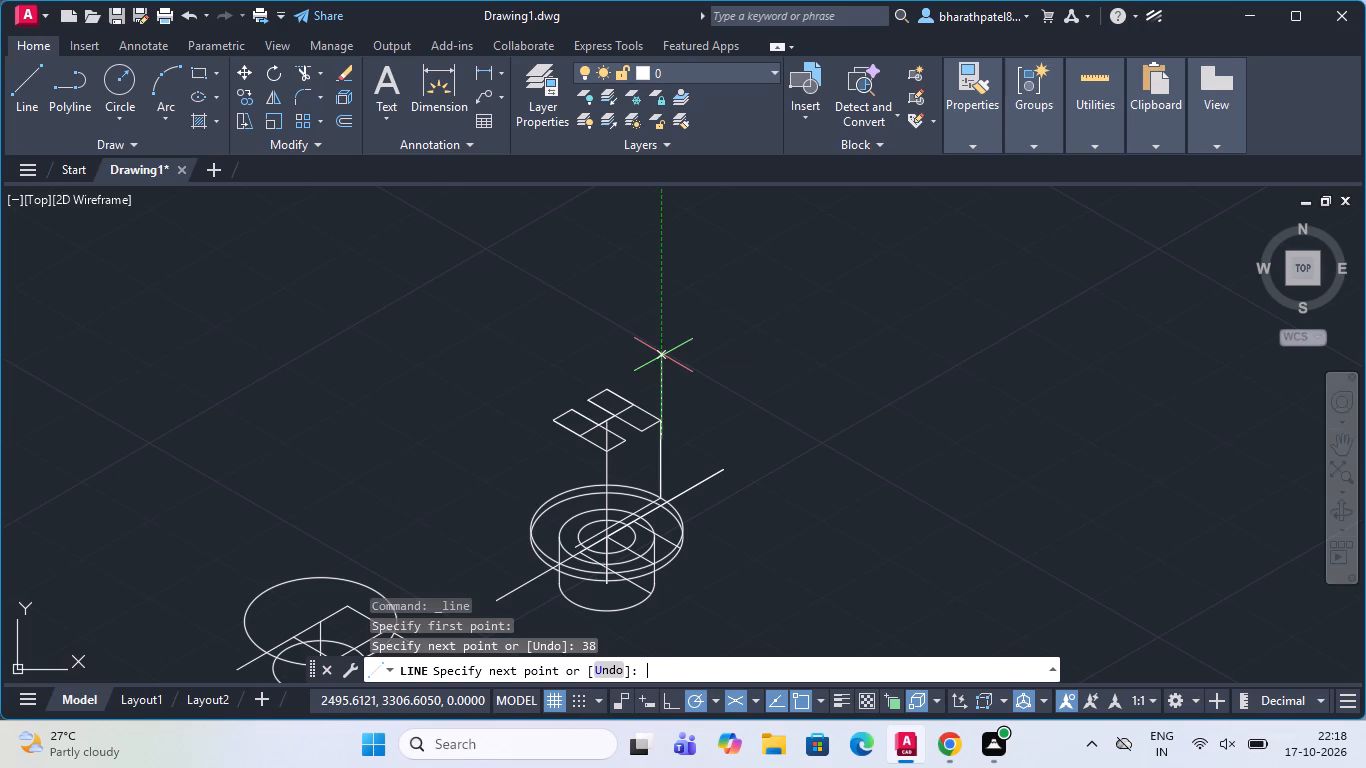
Continue from the 38-unit line's upper end with a short line at 210°, ending just past below the nearest rectangle corner.
scroll(619, 438, up, 3)
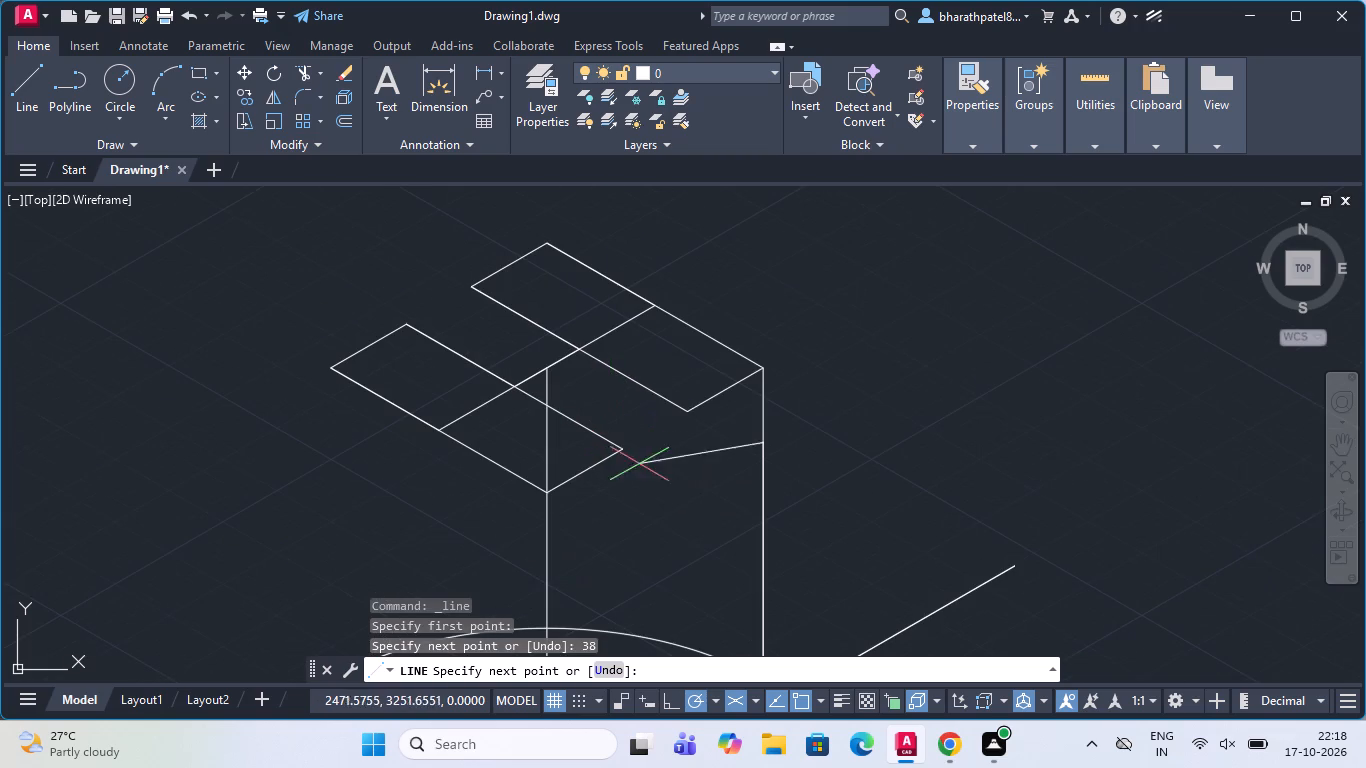
click(660, 506)
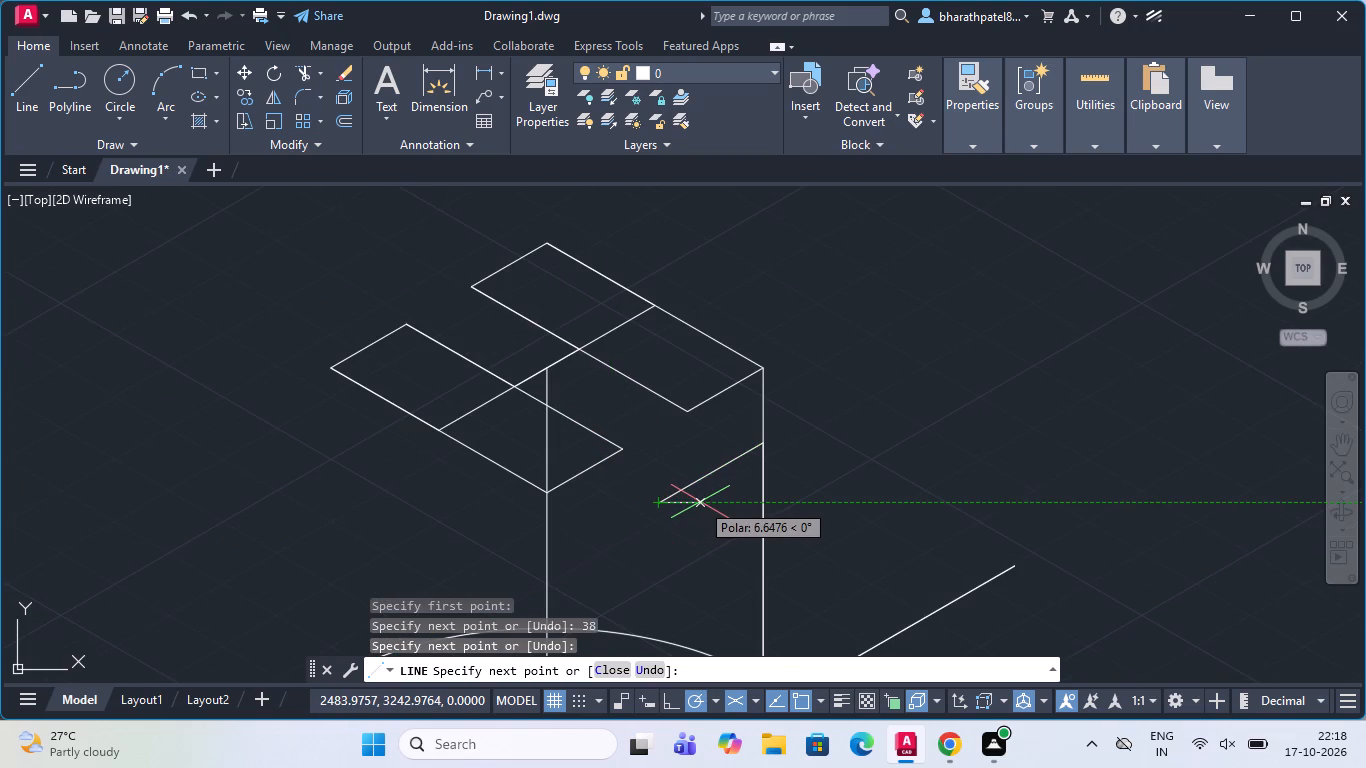
key(Escape)
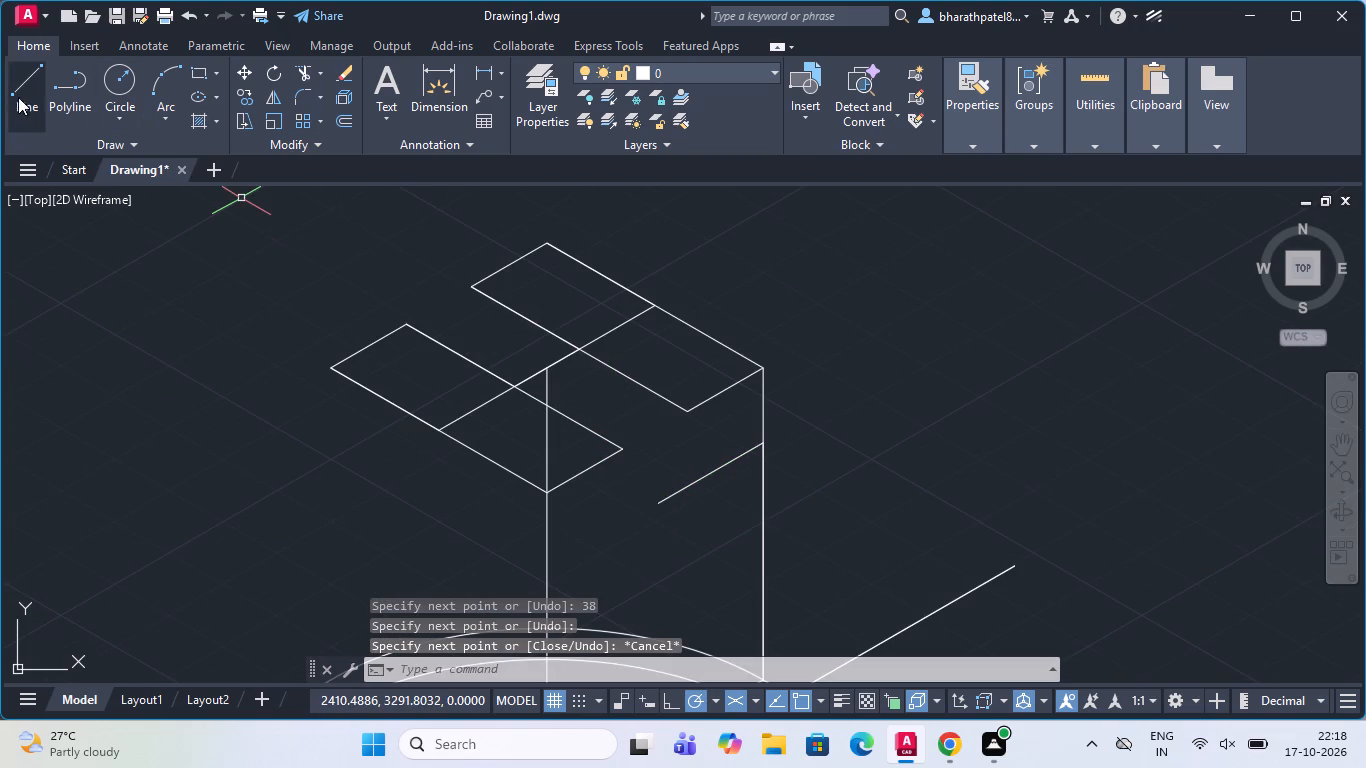
Draw a line about 18 units straight down from the outer rectangle's lowest corner, crossing the short 210° line.
click(18, 97)
click(694, 413)
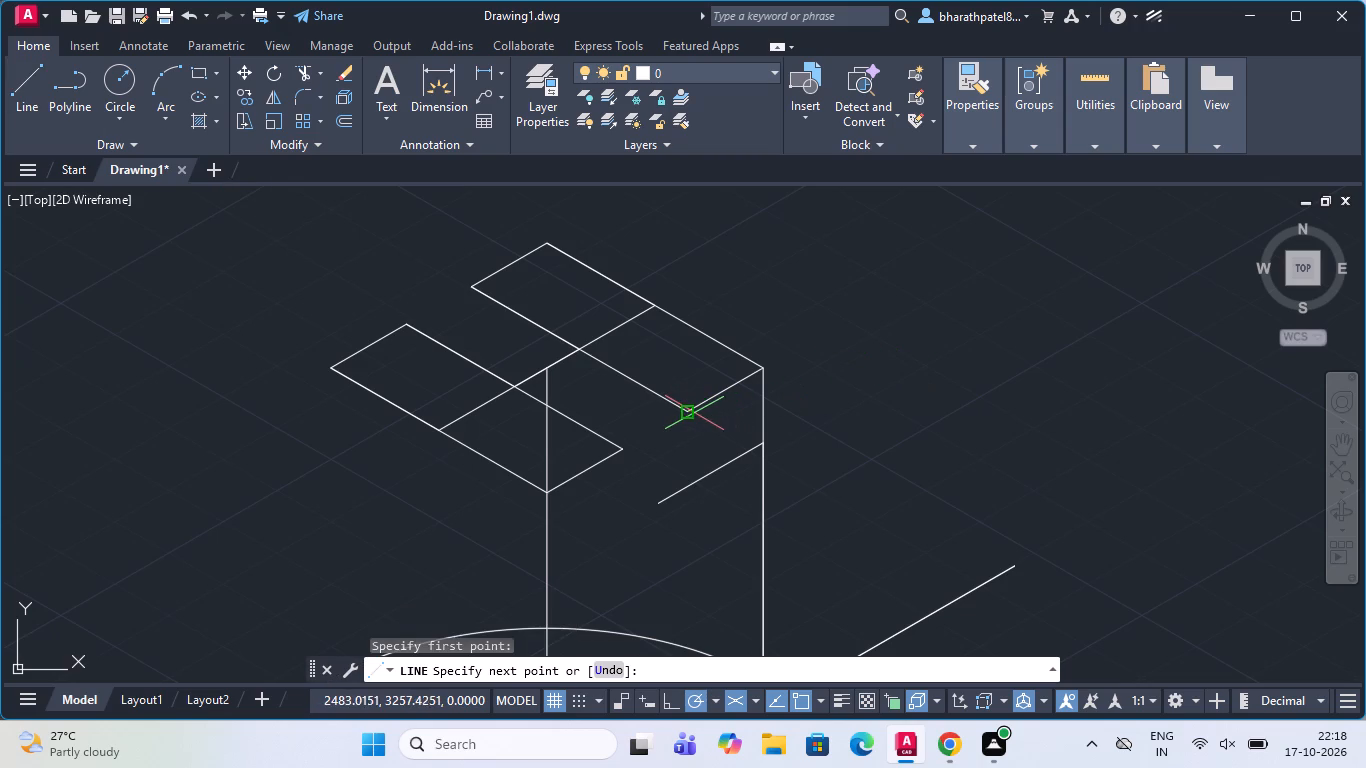
click(694, 522)
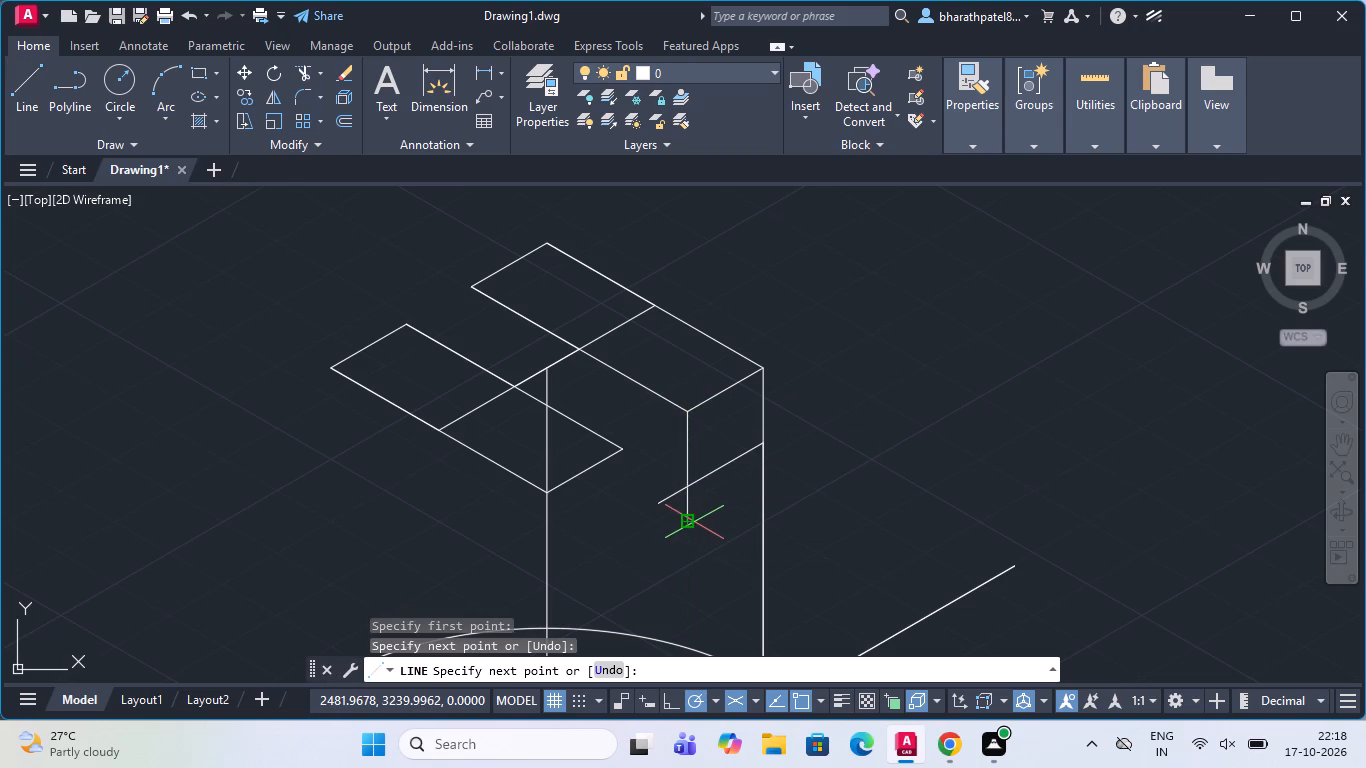
key(Escape)
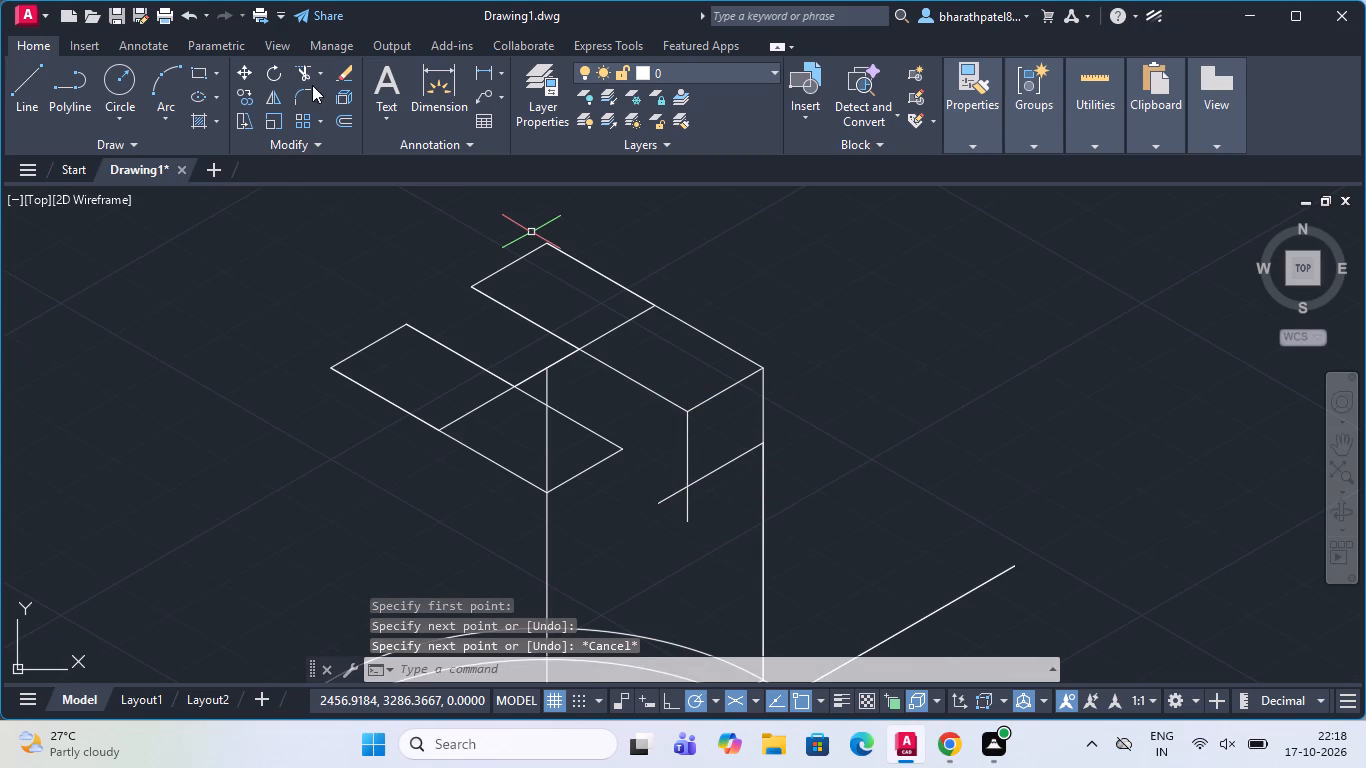
Trim the overhanging ends of the short 210° line and the short vertical where they cross.
click(307, 75)
drag(653, 488, 675, 506)
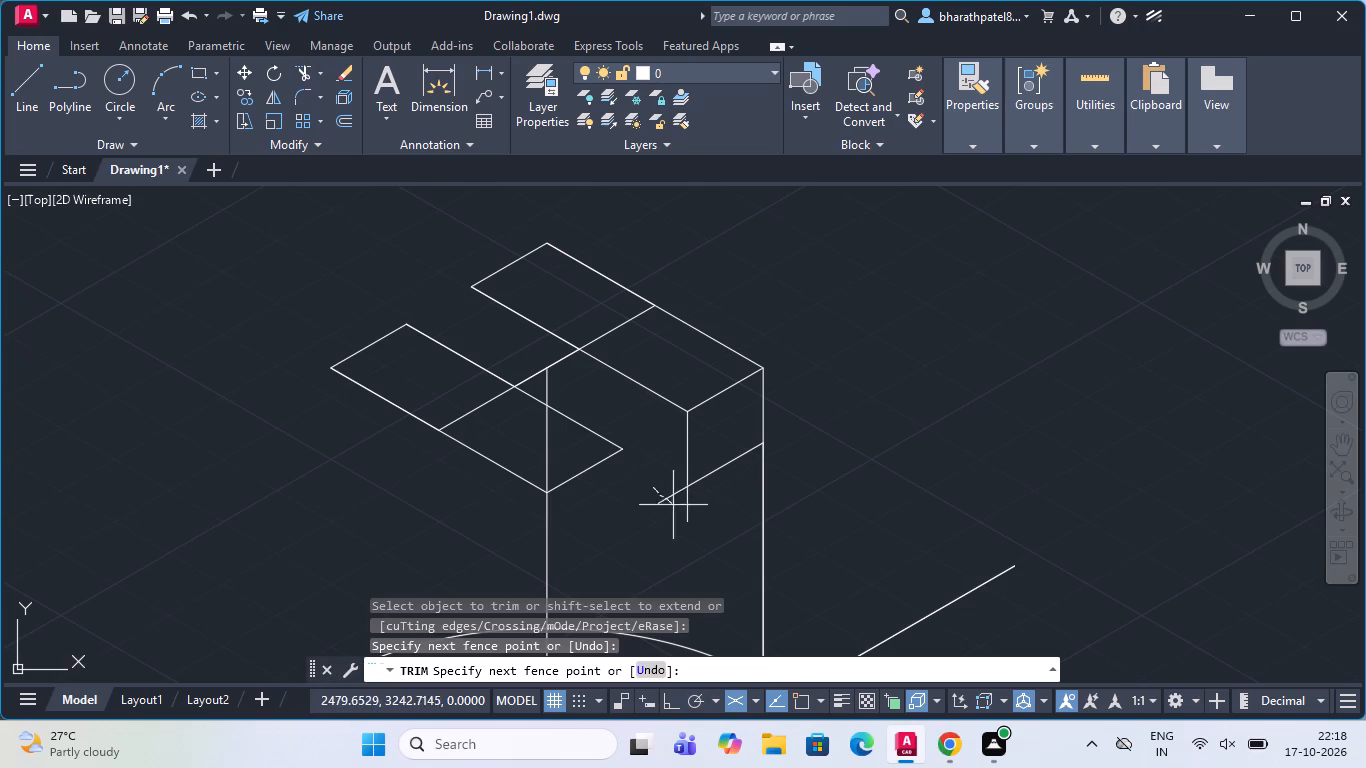
drag(675, 506, 694, 511)
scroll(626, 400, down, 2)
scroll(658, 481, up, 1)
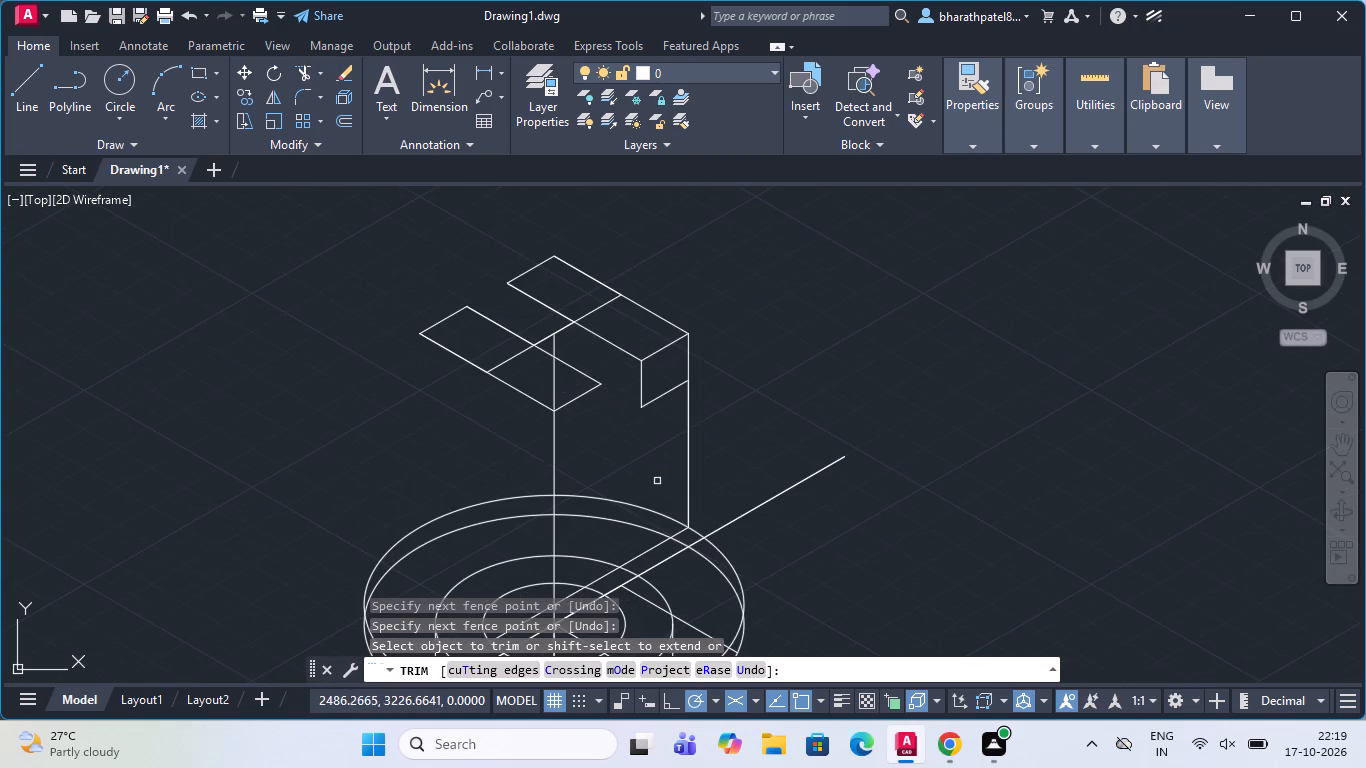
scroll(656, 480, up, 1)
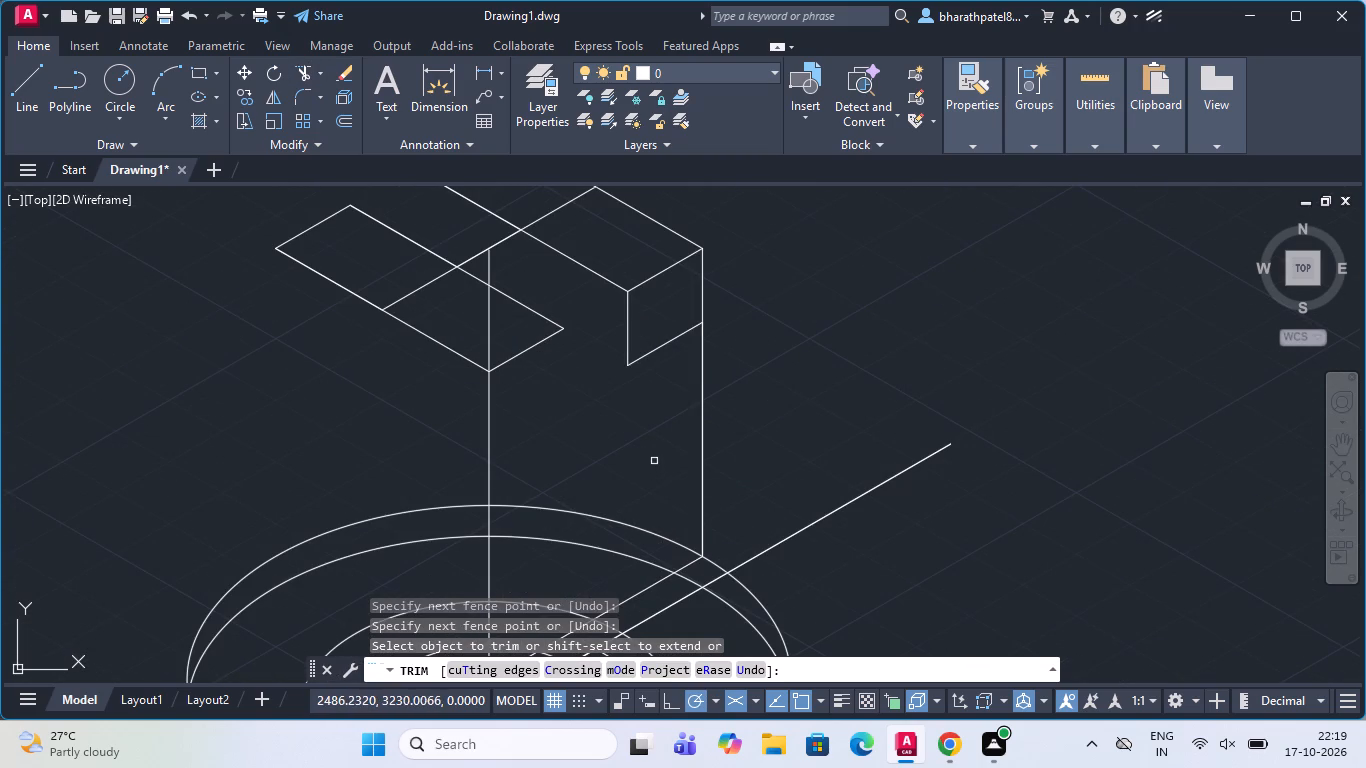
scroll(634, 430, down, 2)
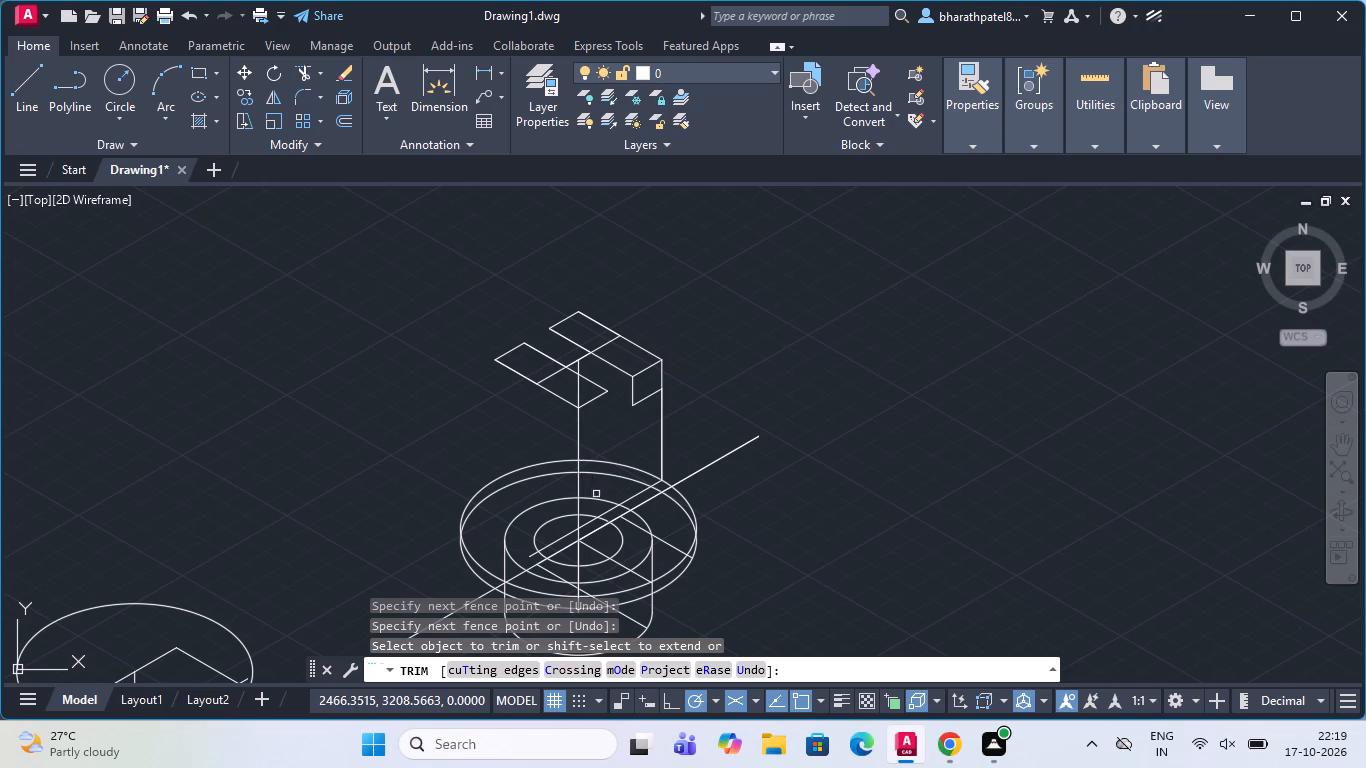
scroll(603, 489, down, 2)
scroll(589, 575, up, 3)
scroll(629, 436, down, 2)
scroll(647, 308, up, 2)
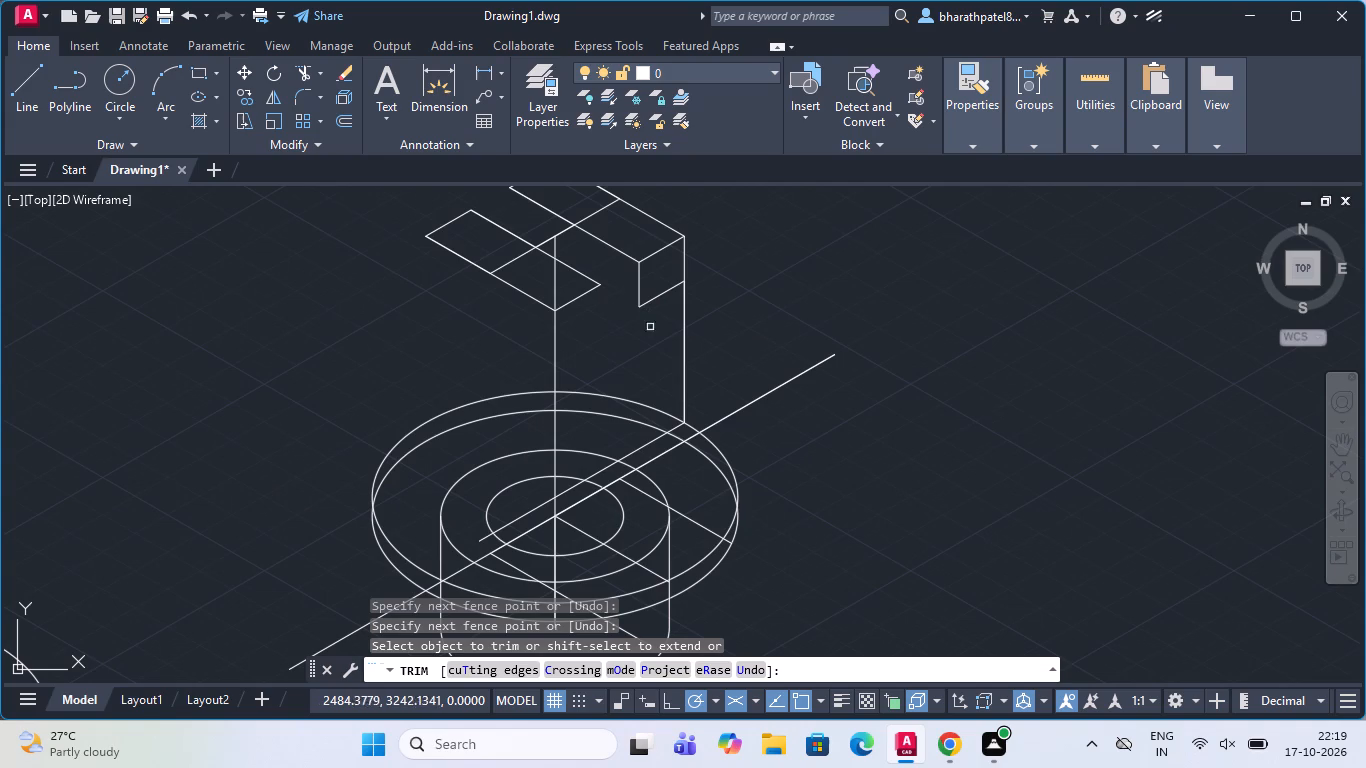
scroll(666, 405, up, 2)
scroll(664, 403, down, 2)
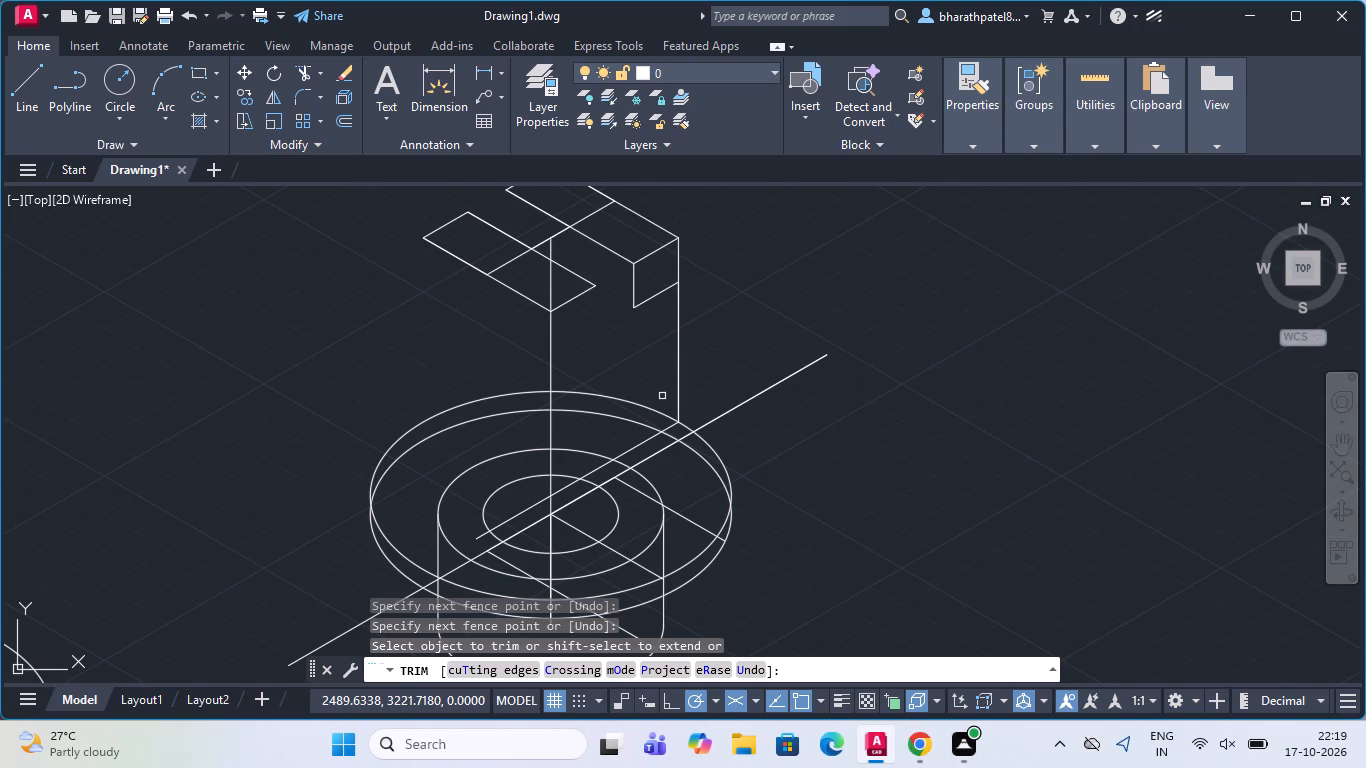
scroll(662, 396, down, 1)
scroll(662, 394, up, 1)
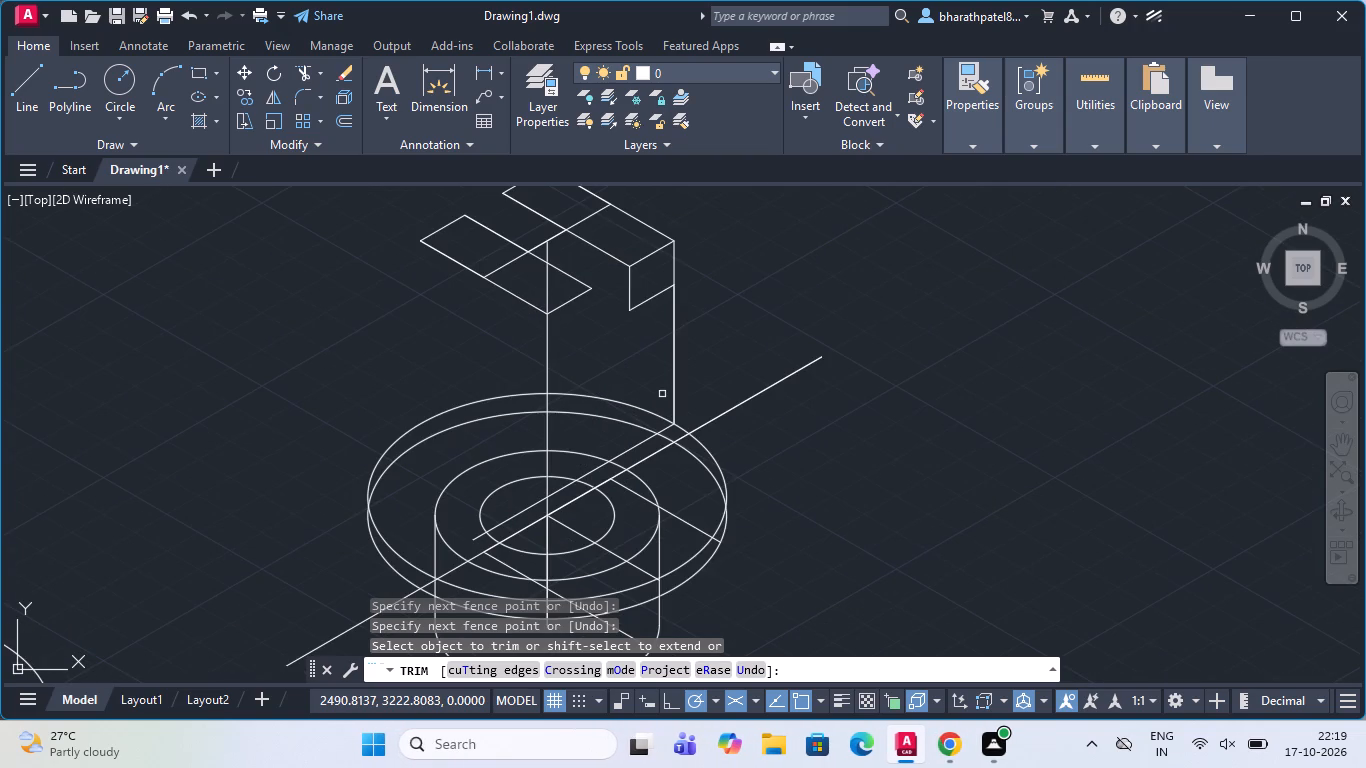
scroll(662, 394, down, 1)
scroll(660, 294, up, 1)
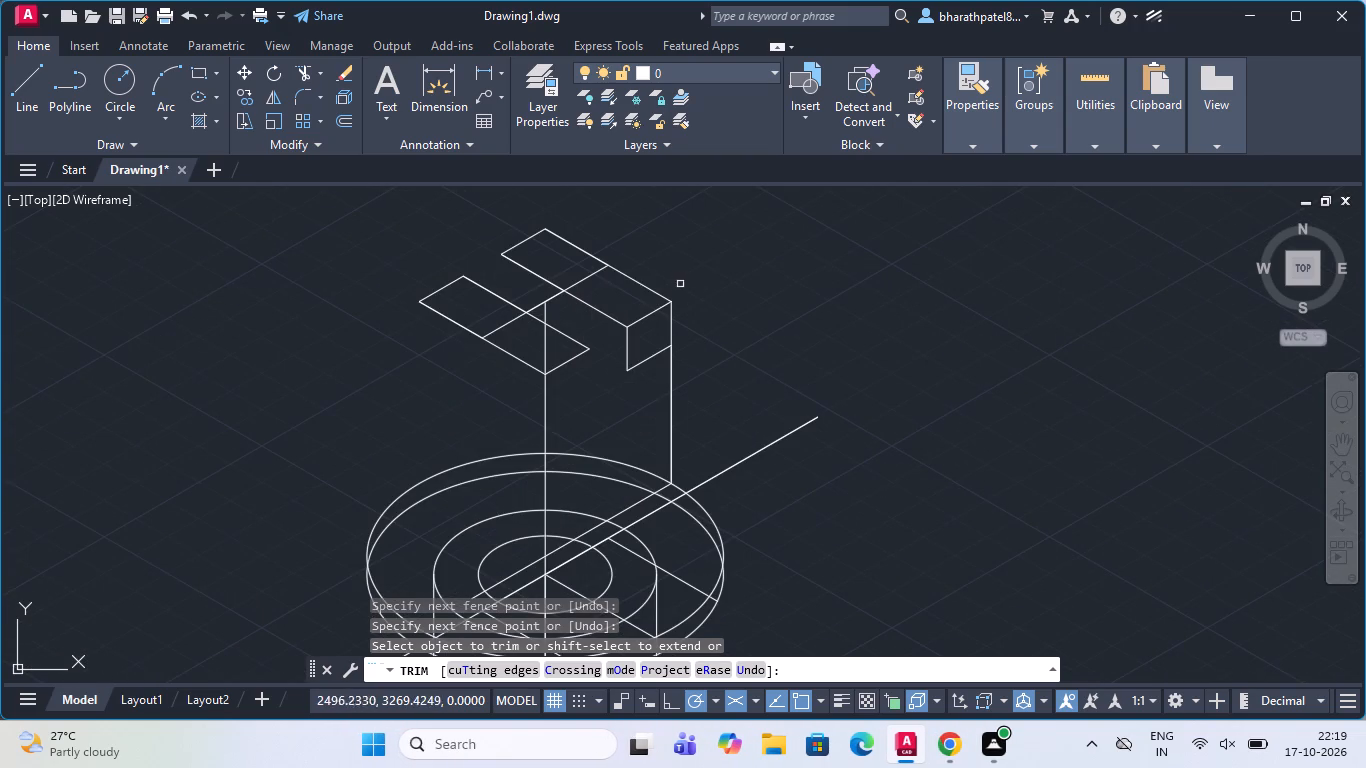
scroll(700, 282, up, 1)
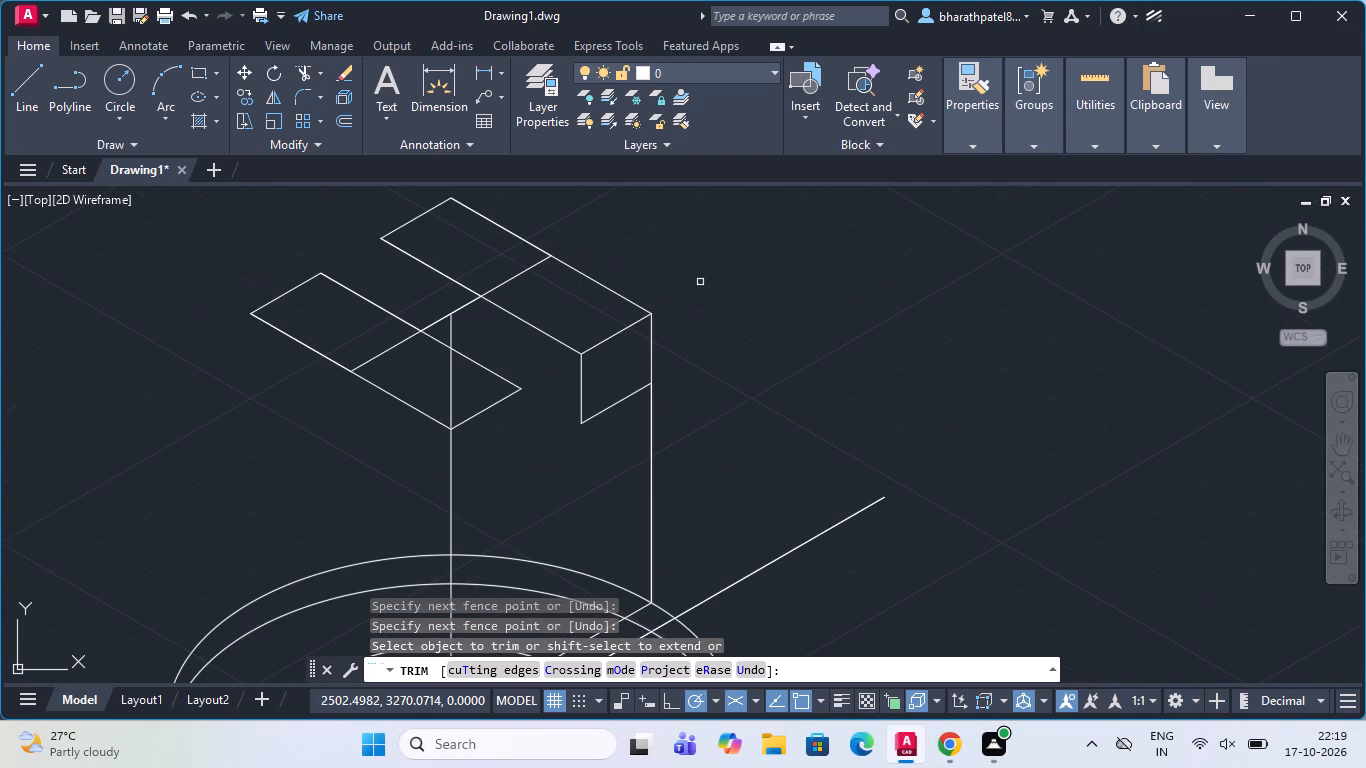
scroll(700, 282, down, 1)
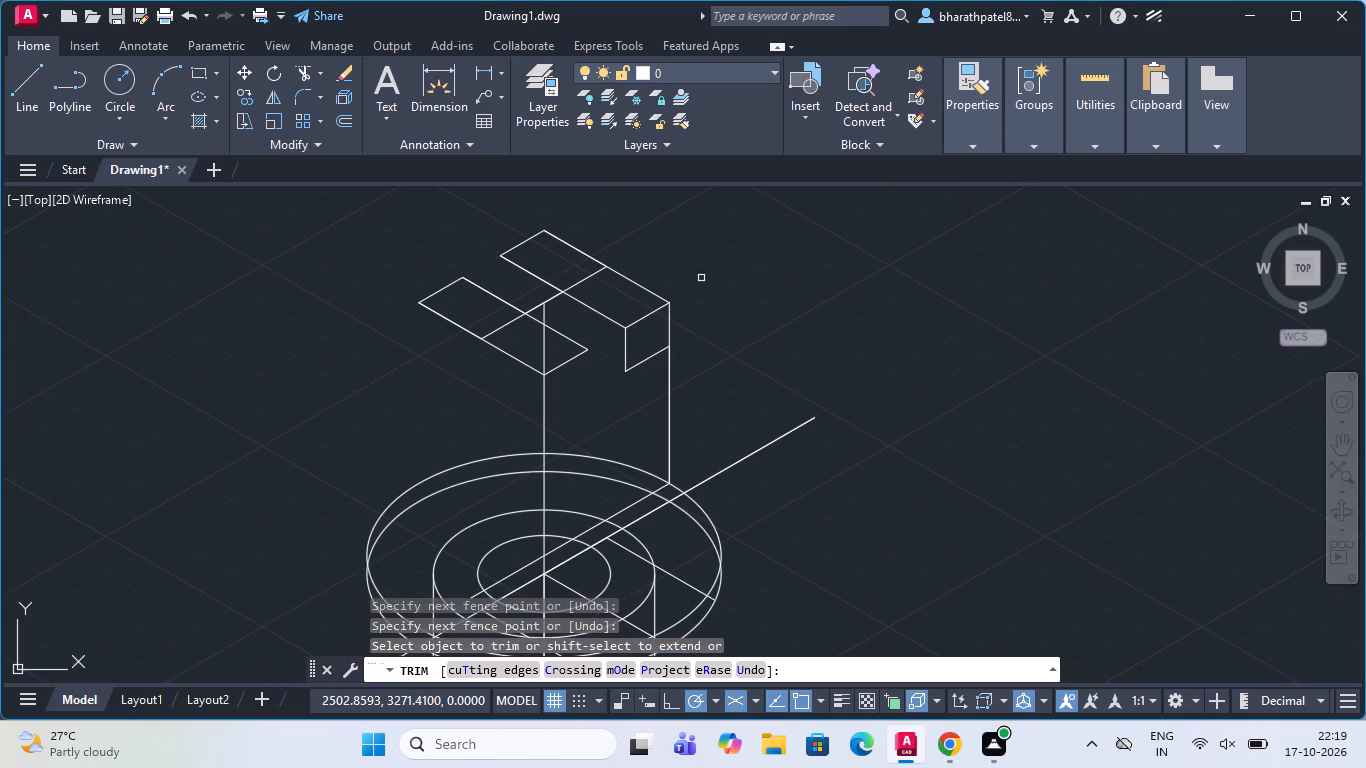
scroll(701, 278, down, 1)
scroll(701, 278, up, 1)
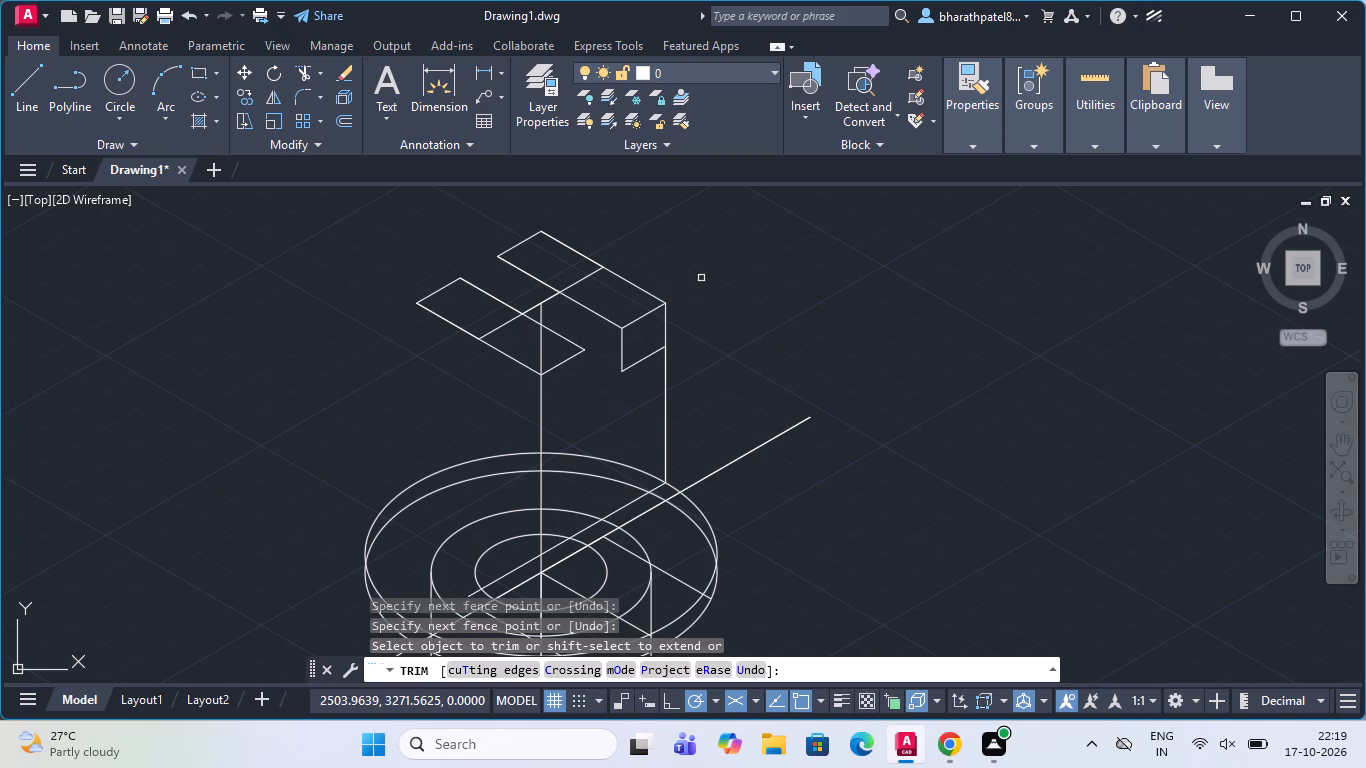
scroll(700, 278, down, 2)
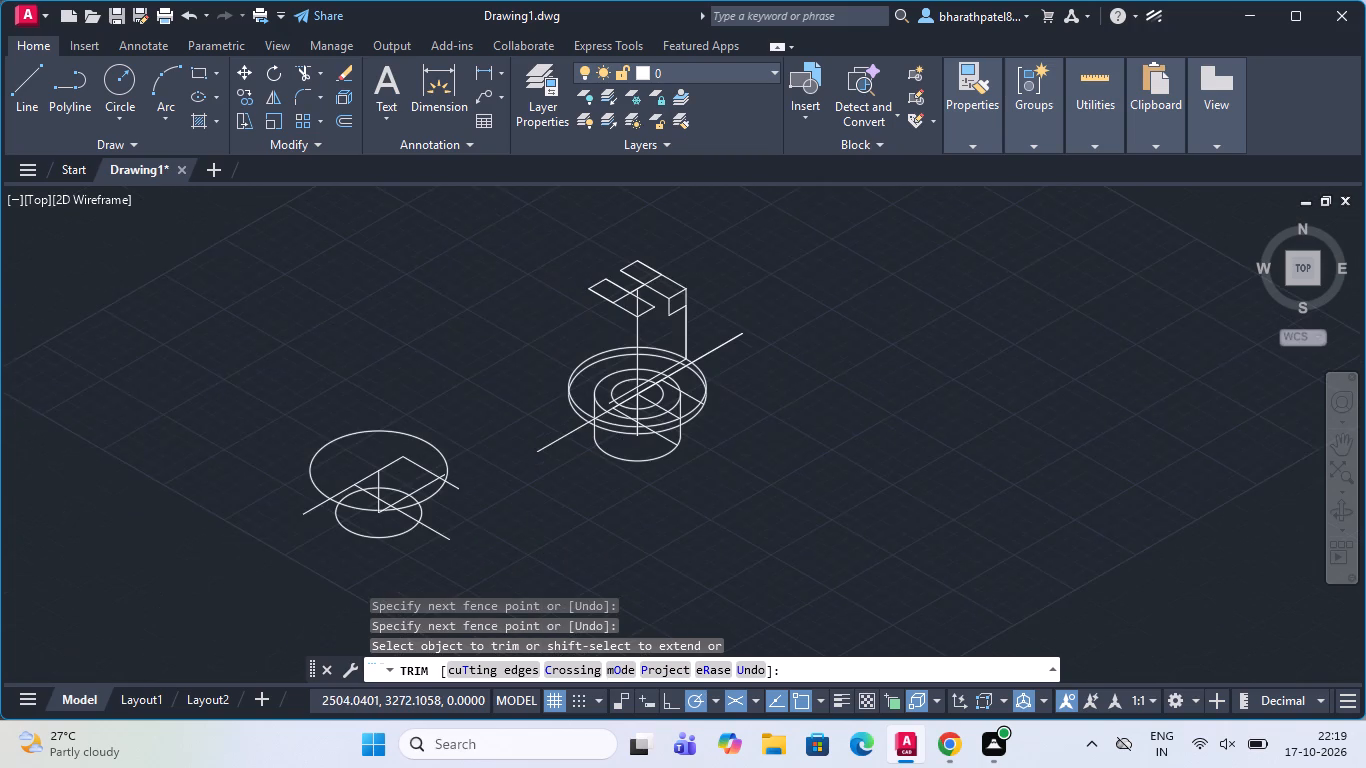
Extend the base's upper 210° line with a line about 42 units long from its free end, passing beyond the largest isocircles.
click(29, 85)
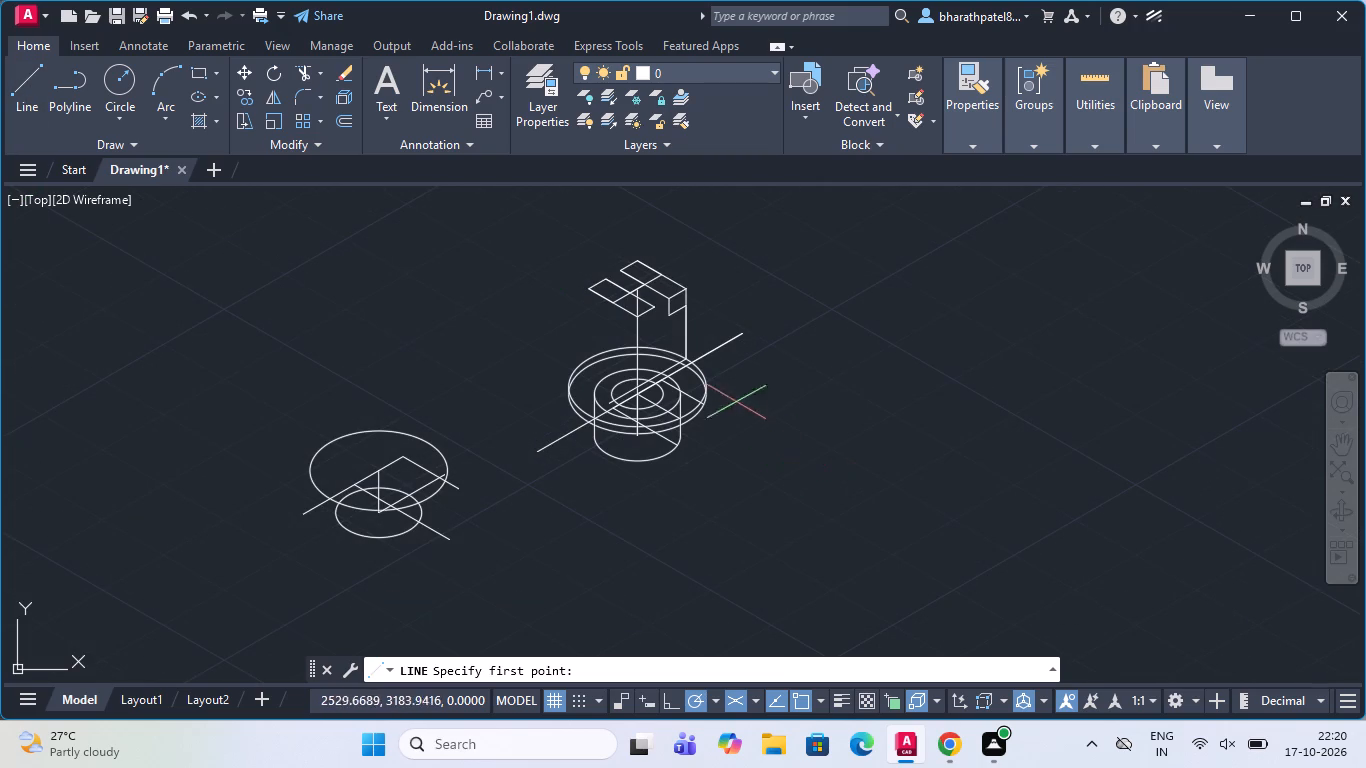
scroll(703, 381, up, 3)
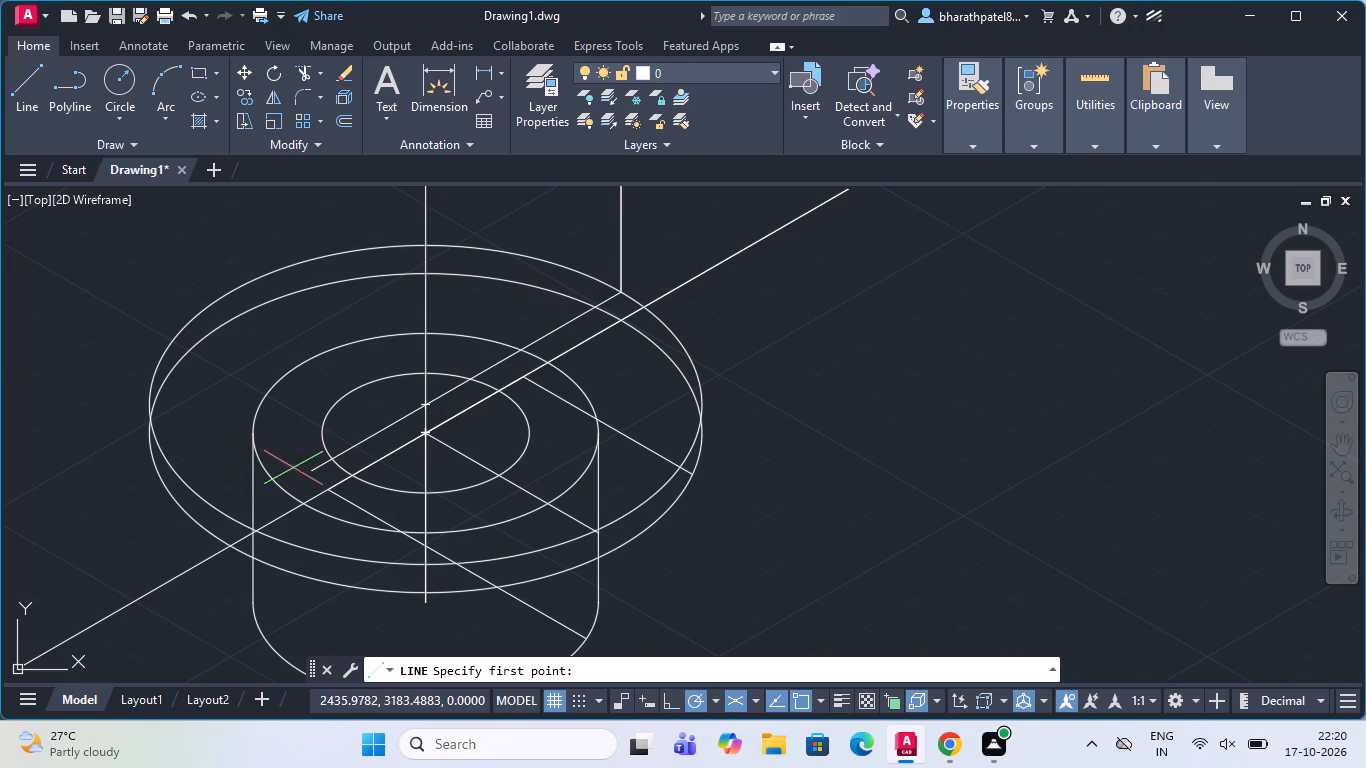
click(310, 471)
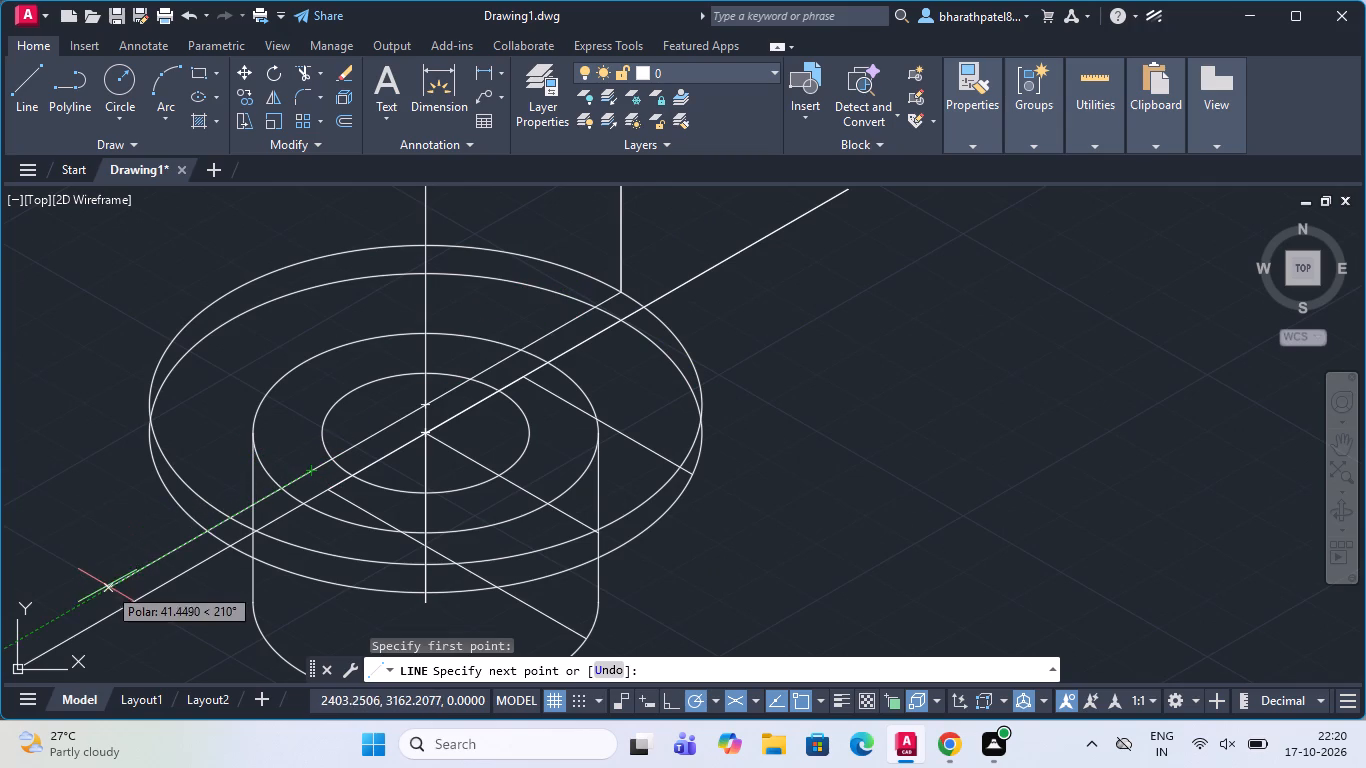
click(107, 590)
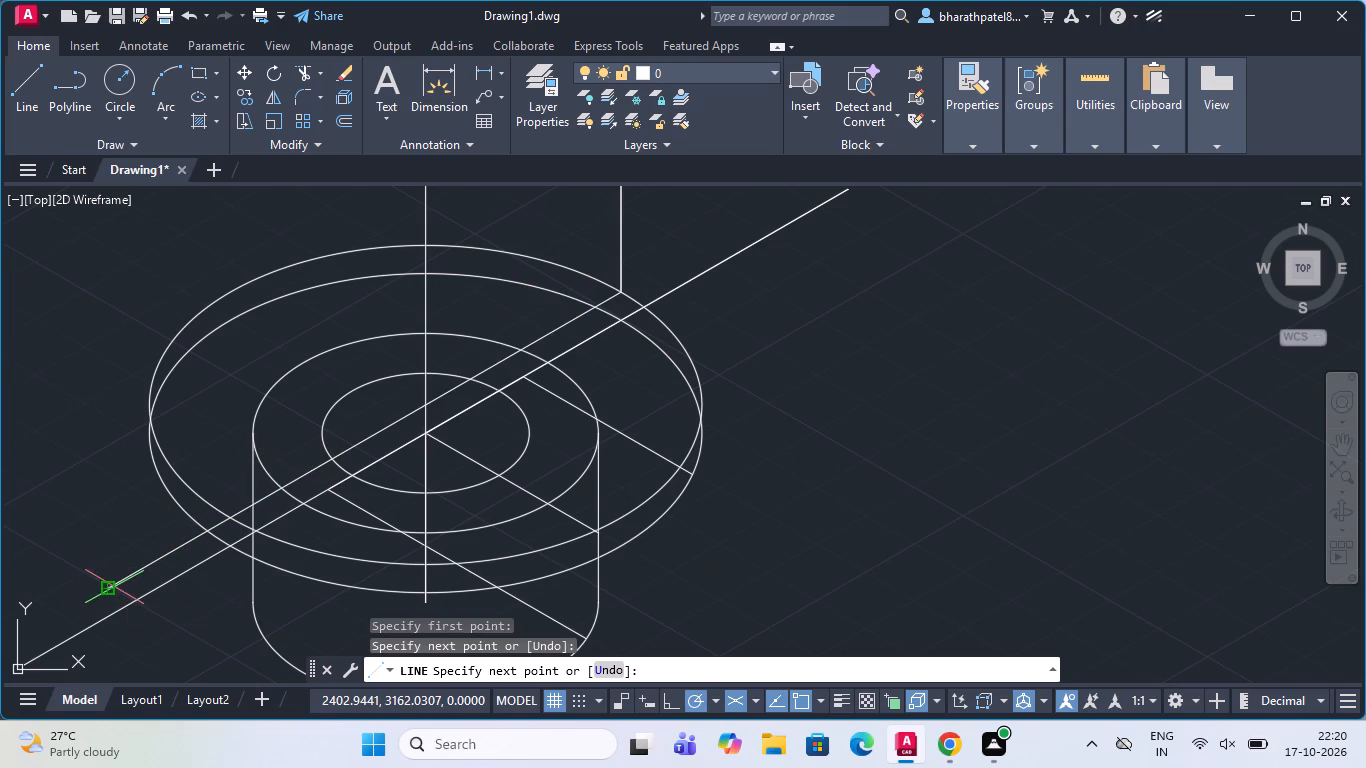
key(Escape)
Draw a line about 36 units long at 210° from the short vertical's lower end, crossing the central vertical.
scroll(289, 535, down, 2)
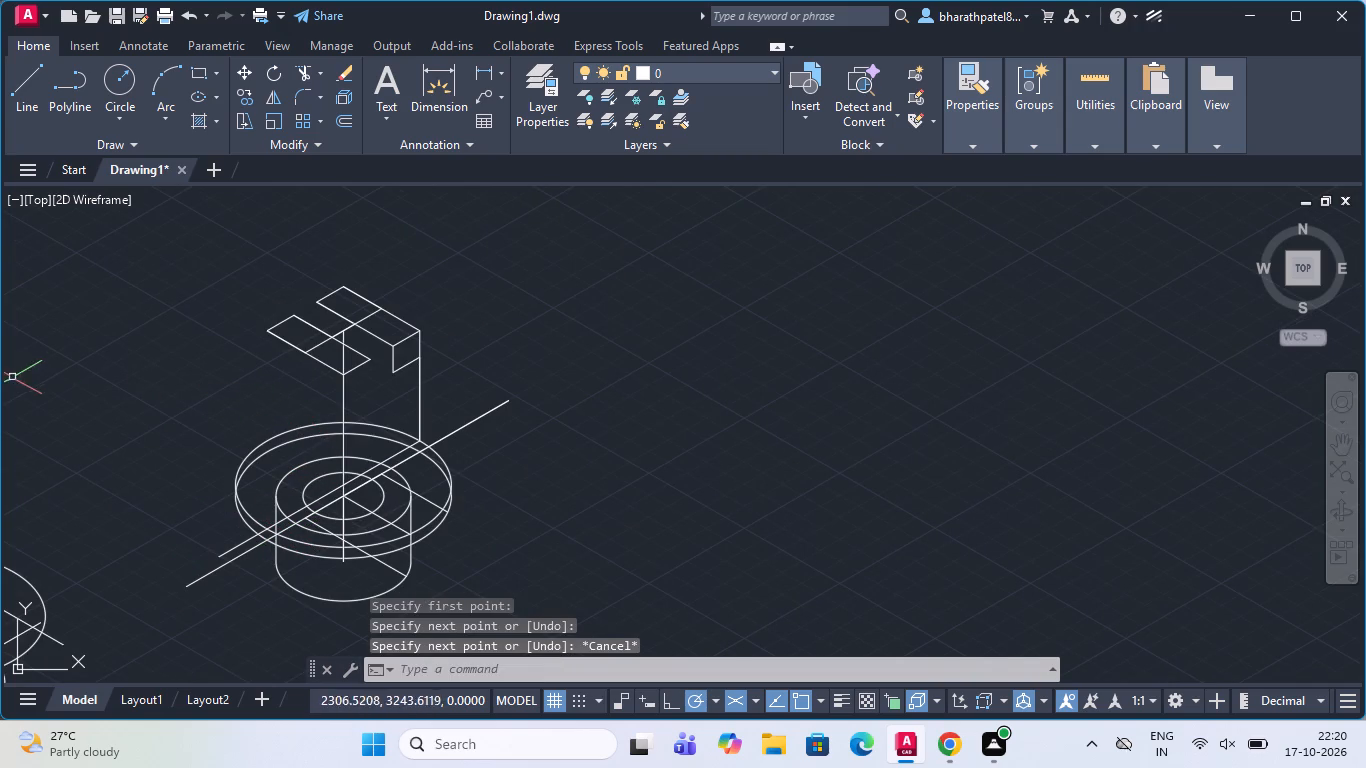
click(10, 83)
scroll(358, 354, up, 3)
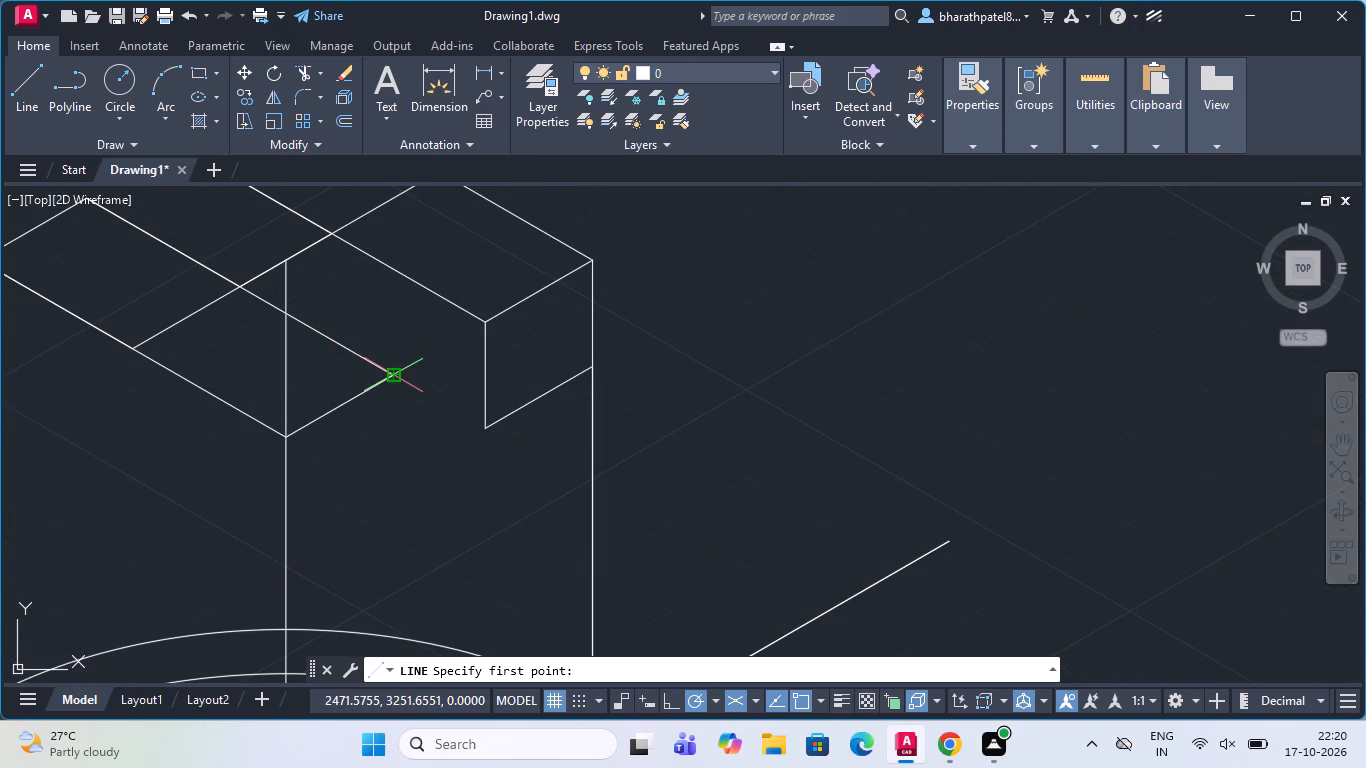
click(487, 428)
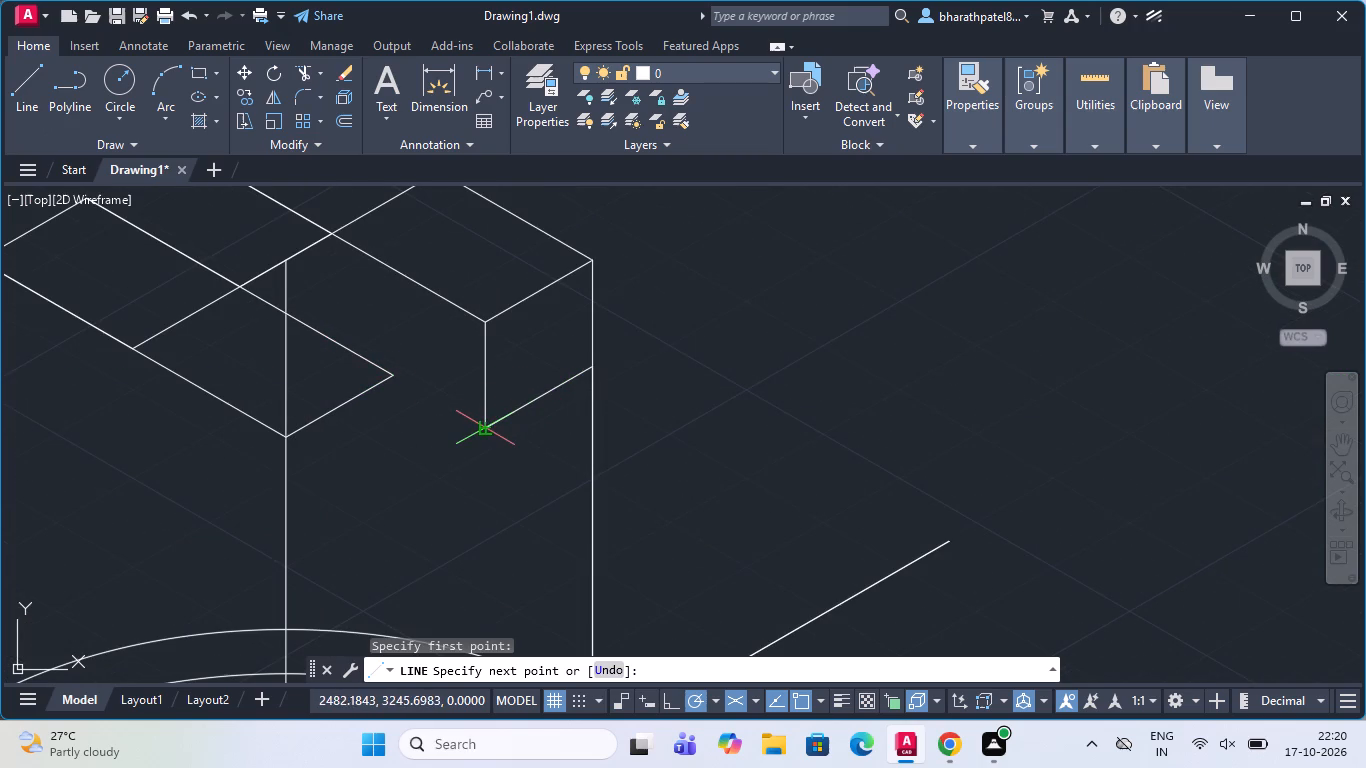
click(206, 584)
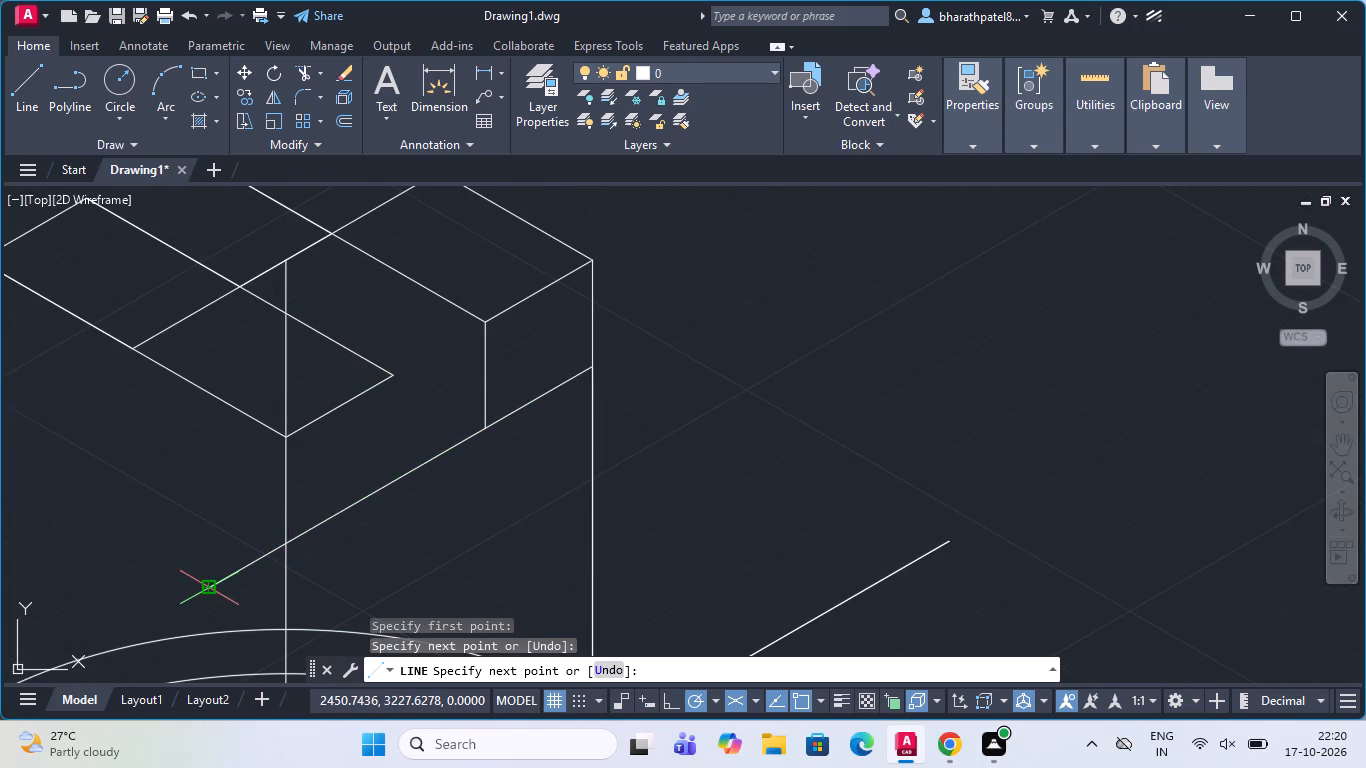
key(Escape)
Draw a line about 18 units straight down from the inner corner of the second rectangle, crossing the long 210° line.
click(28, 95)
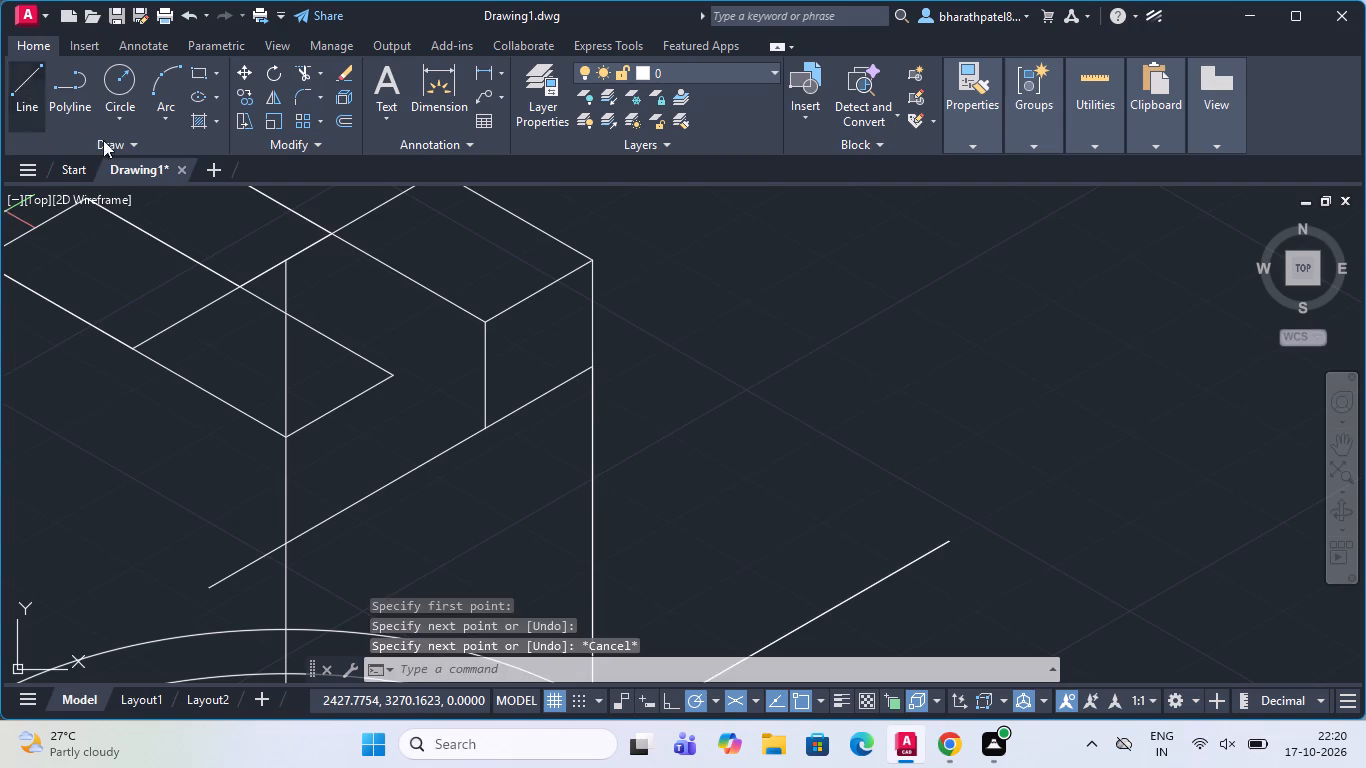
scroll(396, 382, up, 3)
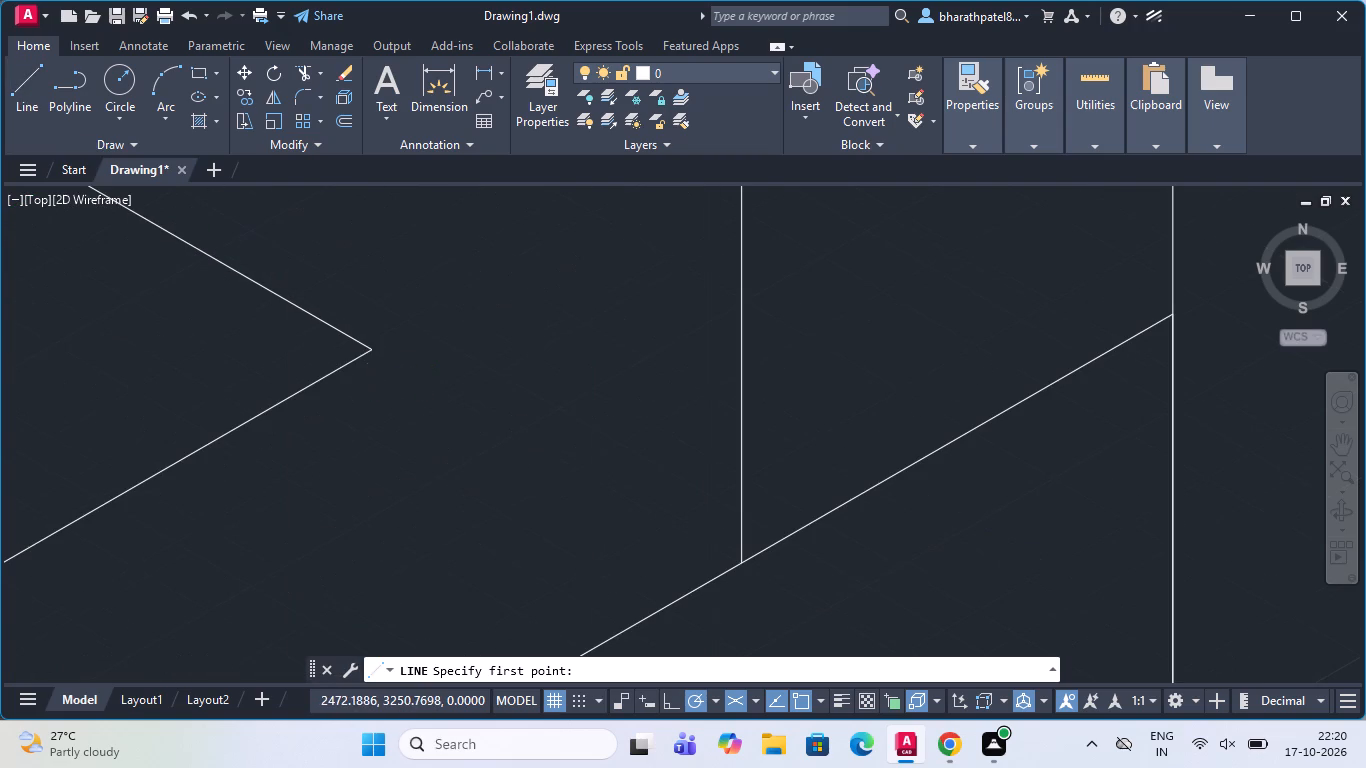
click(368, 354)
scroll(368, 351, down, 4)
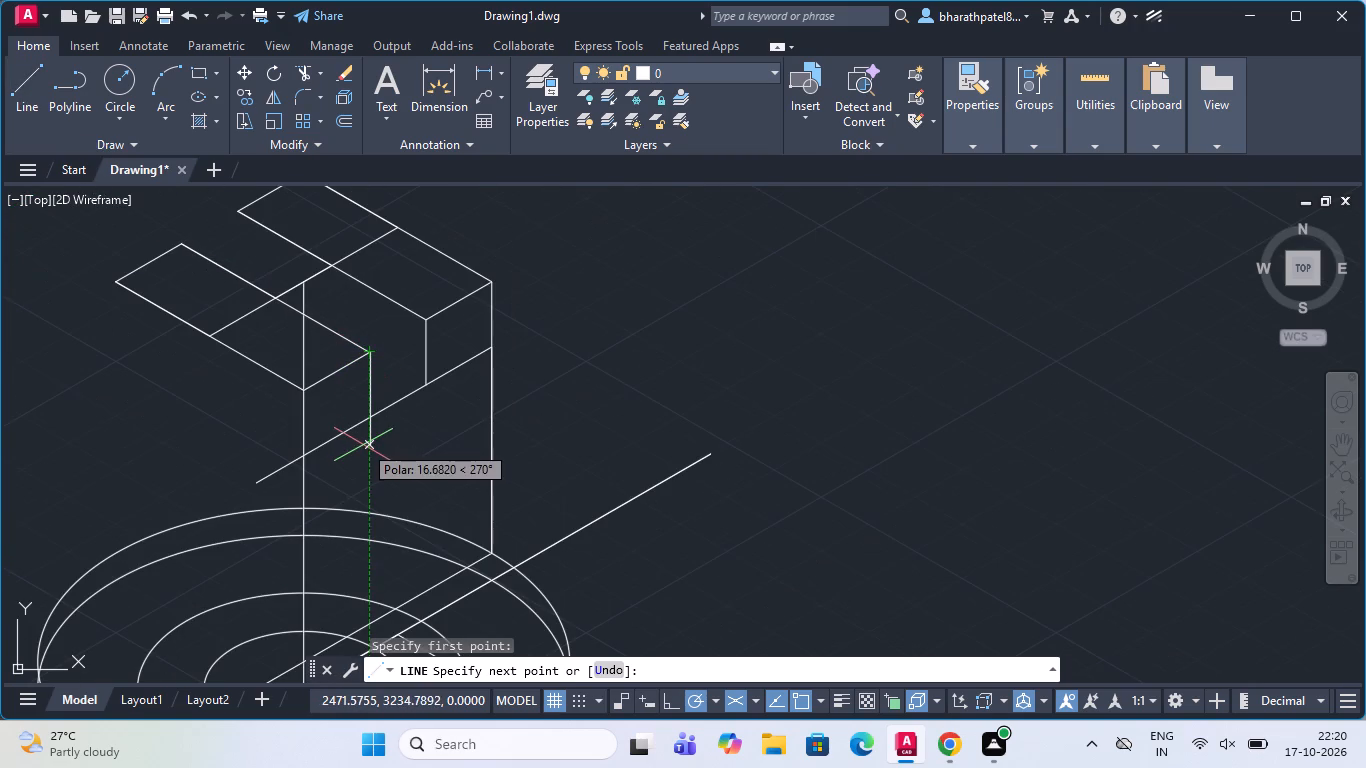
click(364, 452)
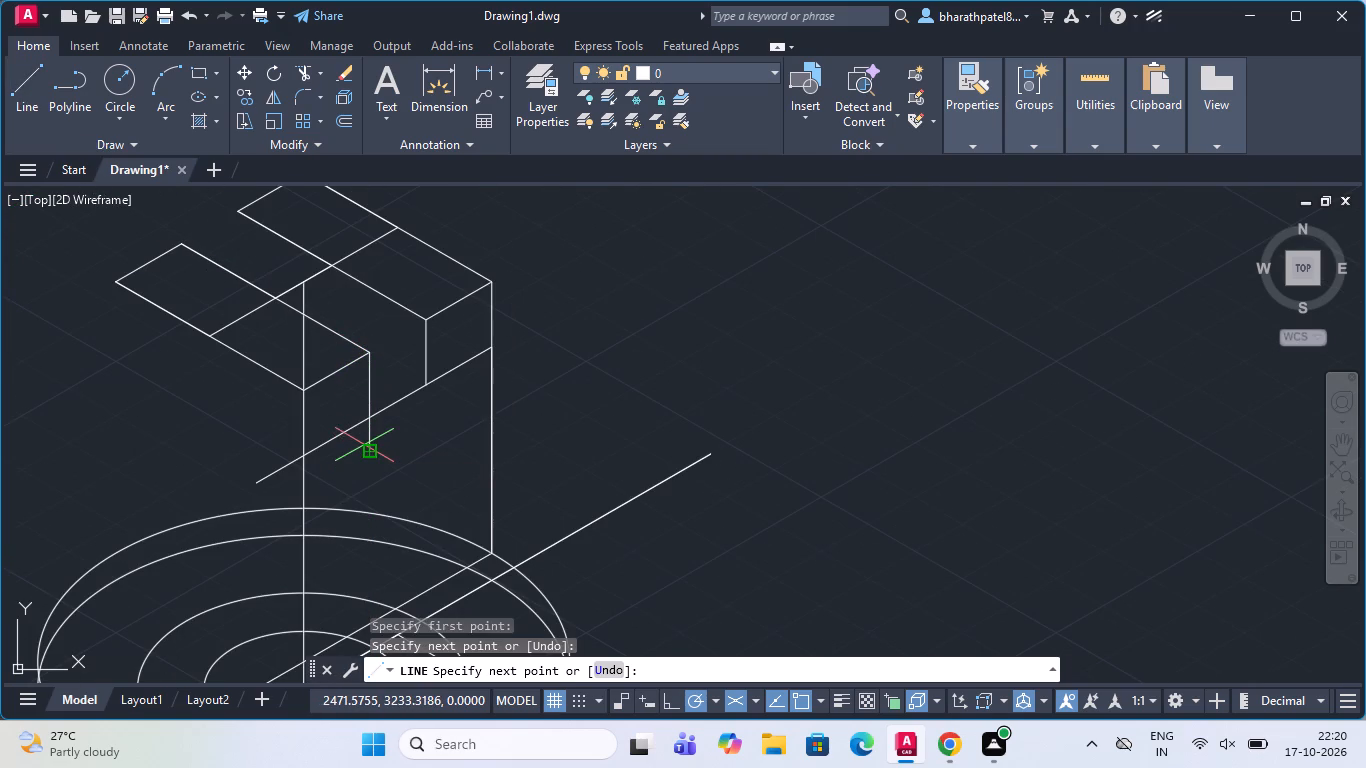
key(Escape)
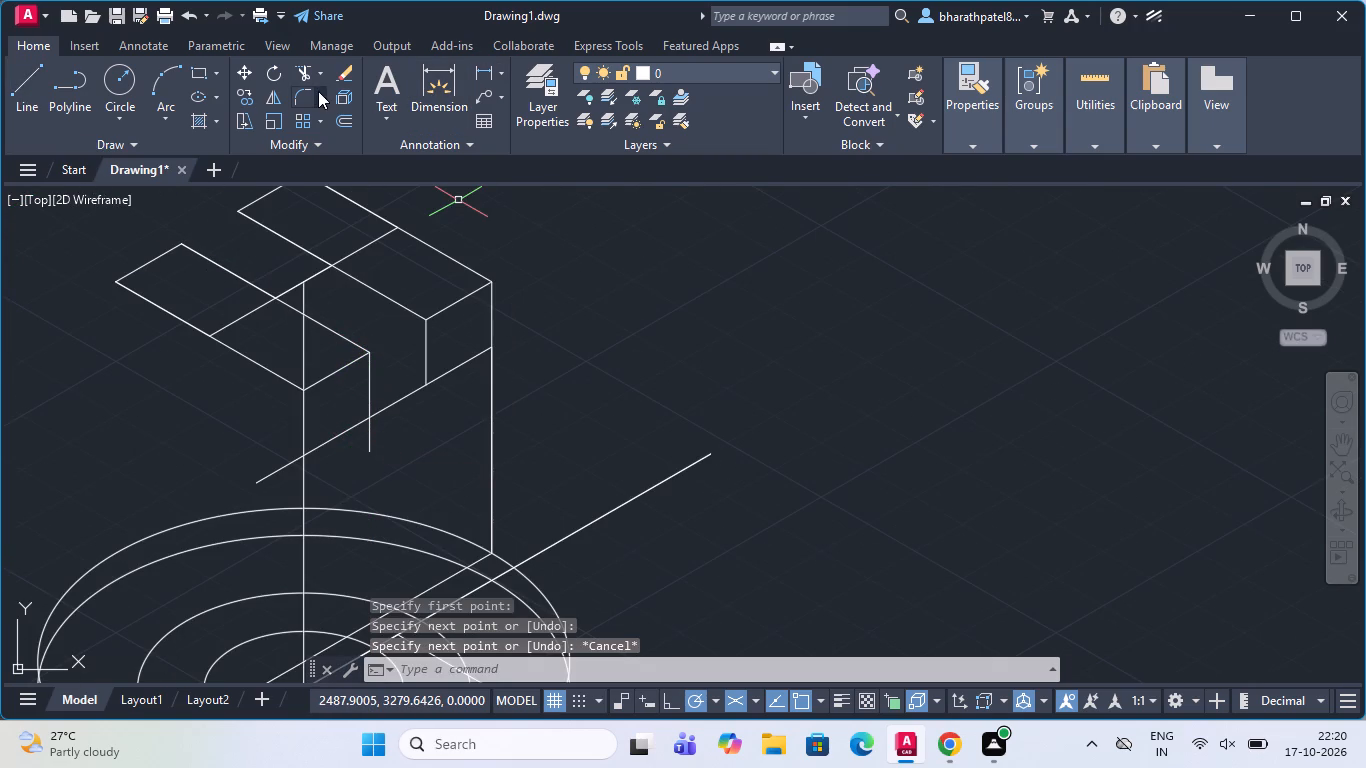
Trim the 210° line between the two short verticals and beyond the central vertical, plus the second short vertical's lower overhang.
click(298, 68)
drag(386, 397, 387, 397)
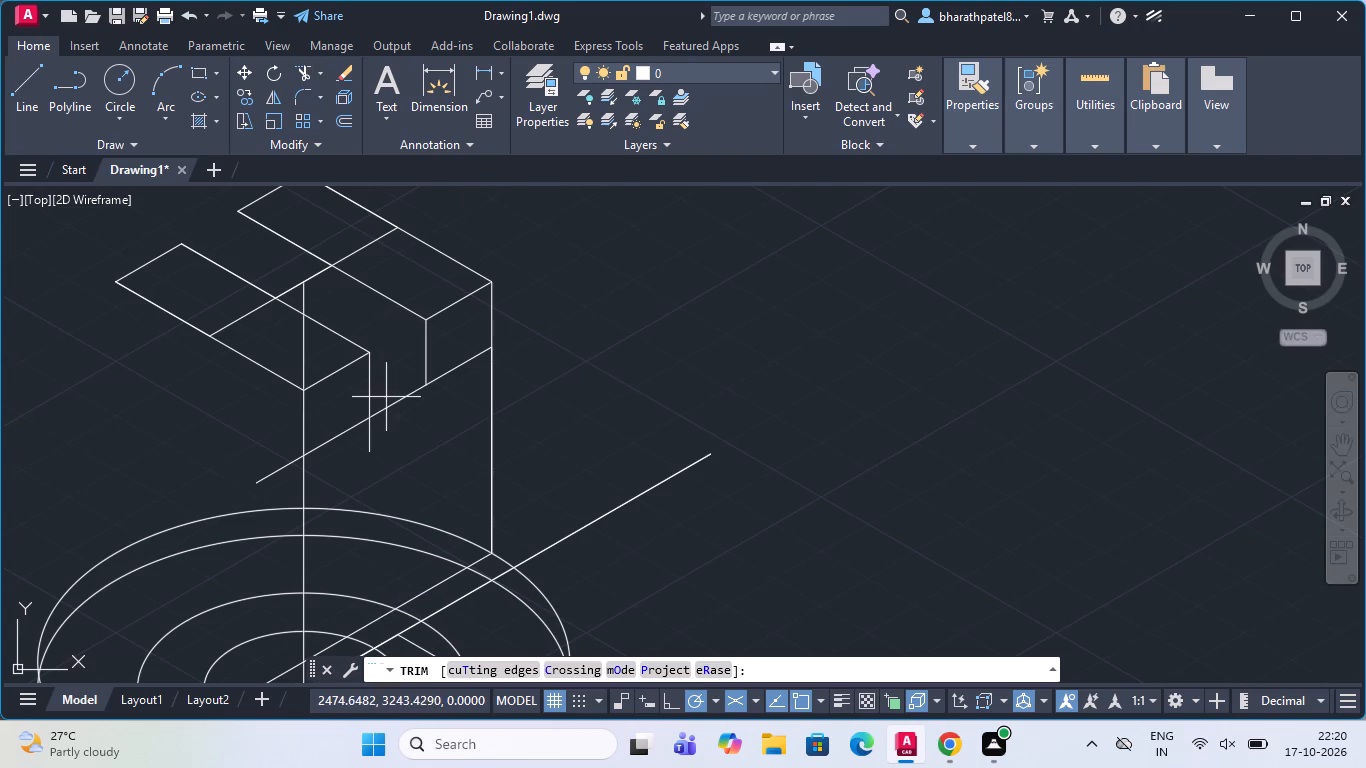
drag(387, 397, 355, 457)
scroll(414, 403, down, 1)
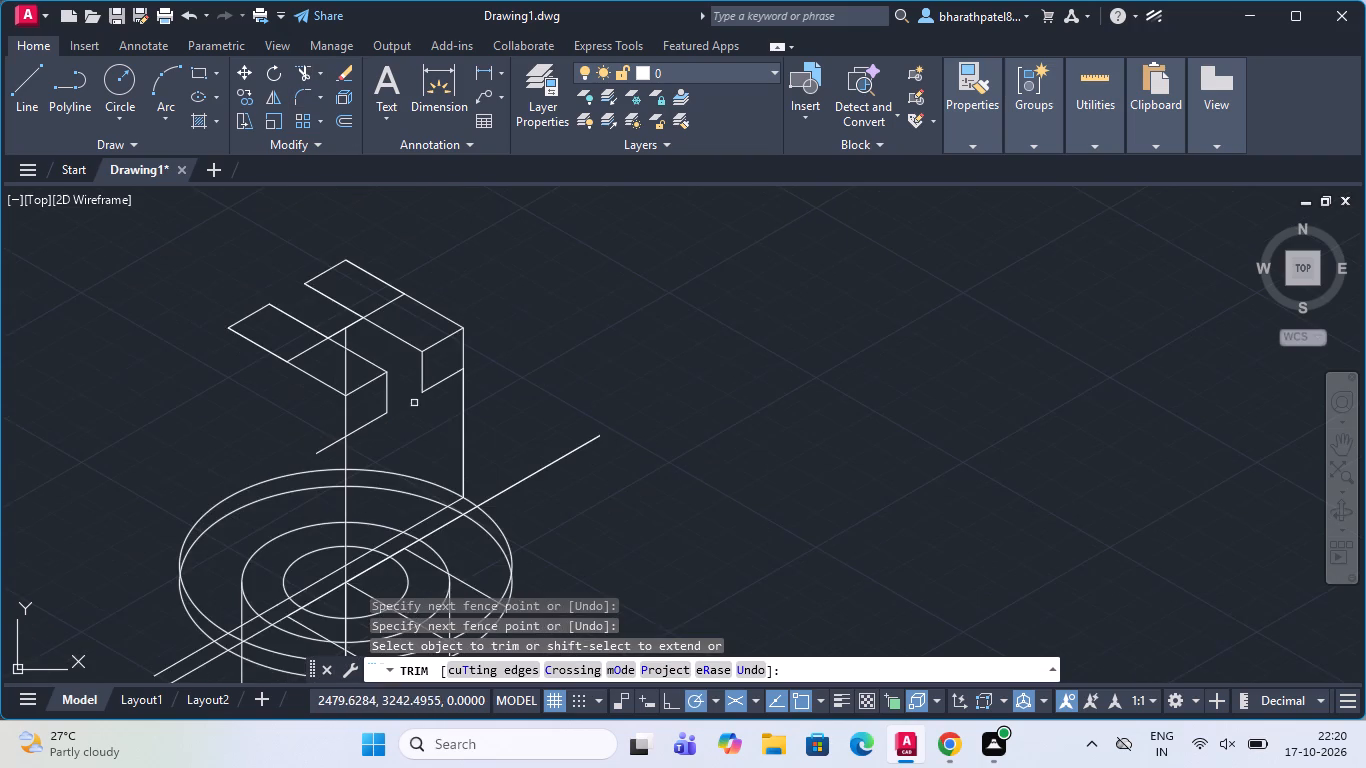
scroll(394, 435, up, 2)
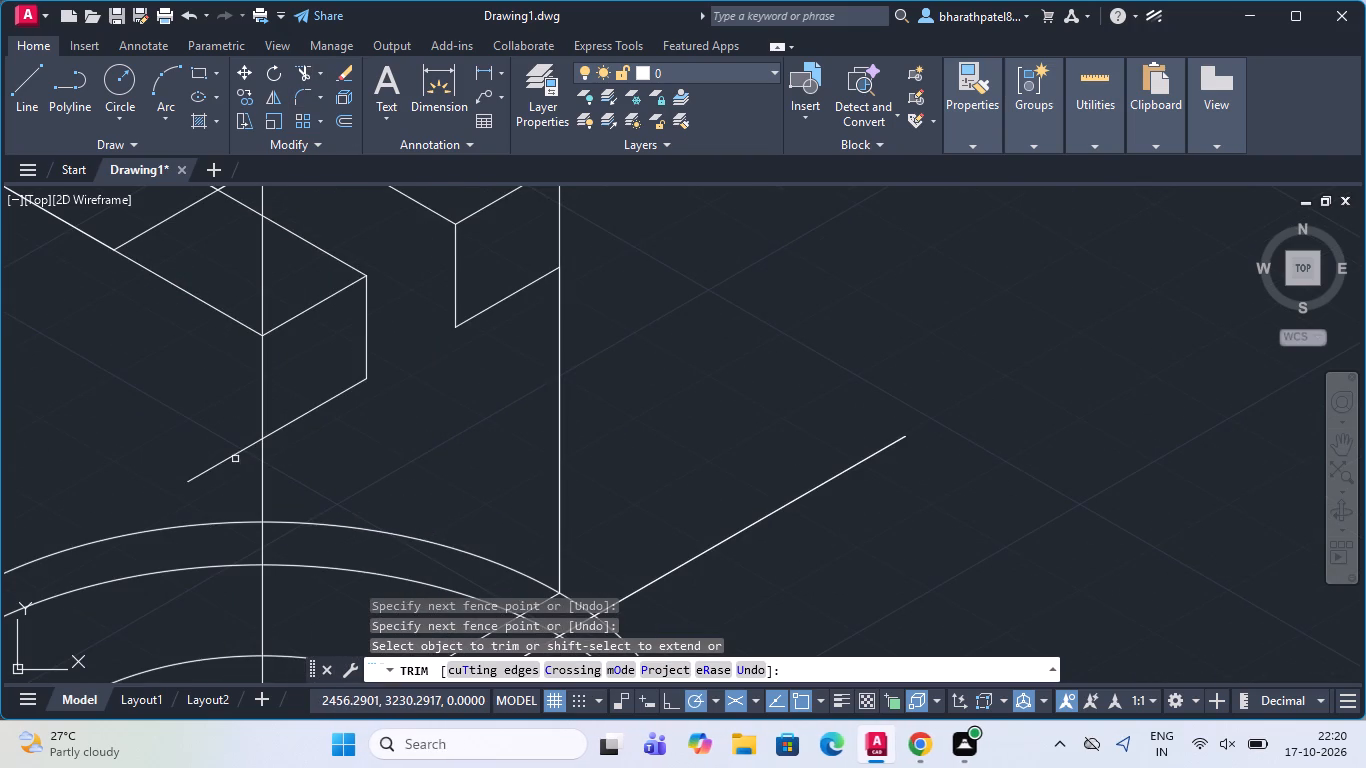
click(235, 457)
scroll(237, 450, down, 2)
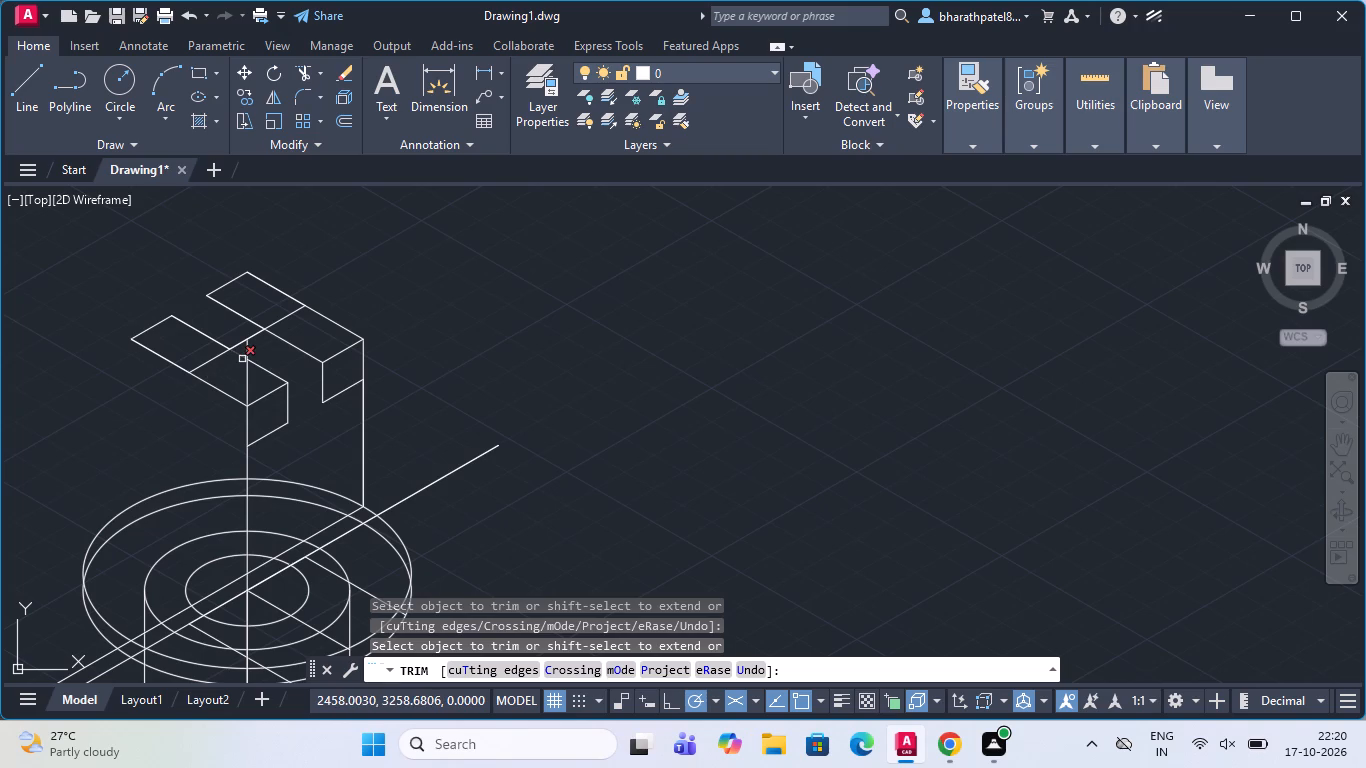
Start a new line and examine the upright's two top rectangles and the base below for its first point.
scroll(158, 357, down, 2)
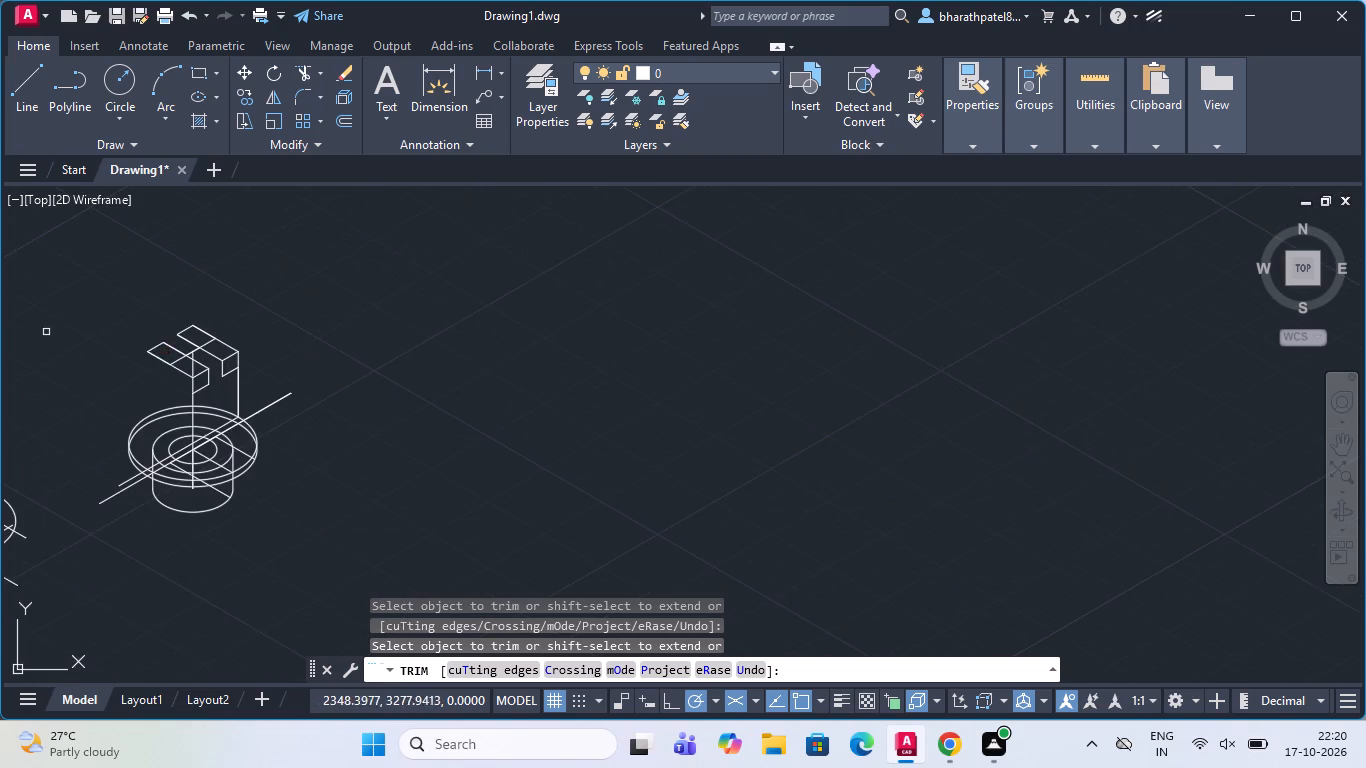
scroll(46, 331, up, 2)
click(27, 83)
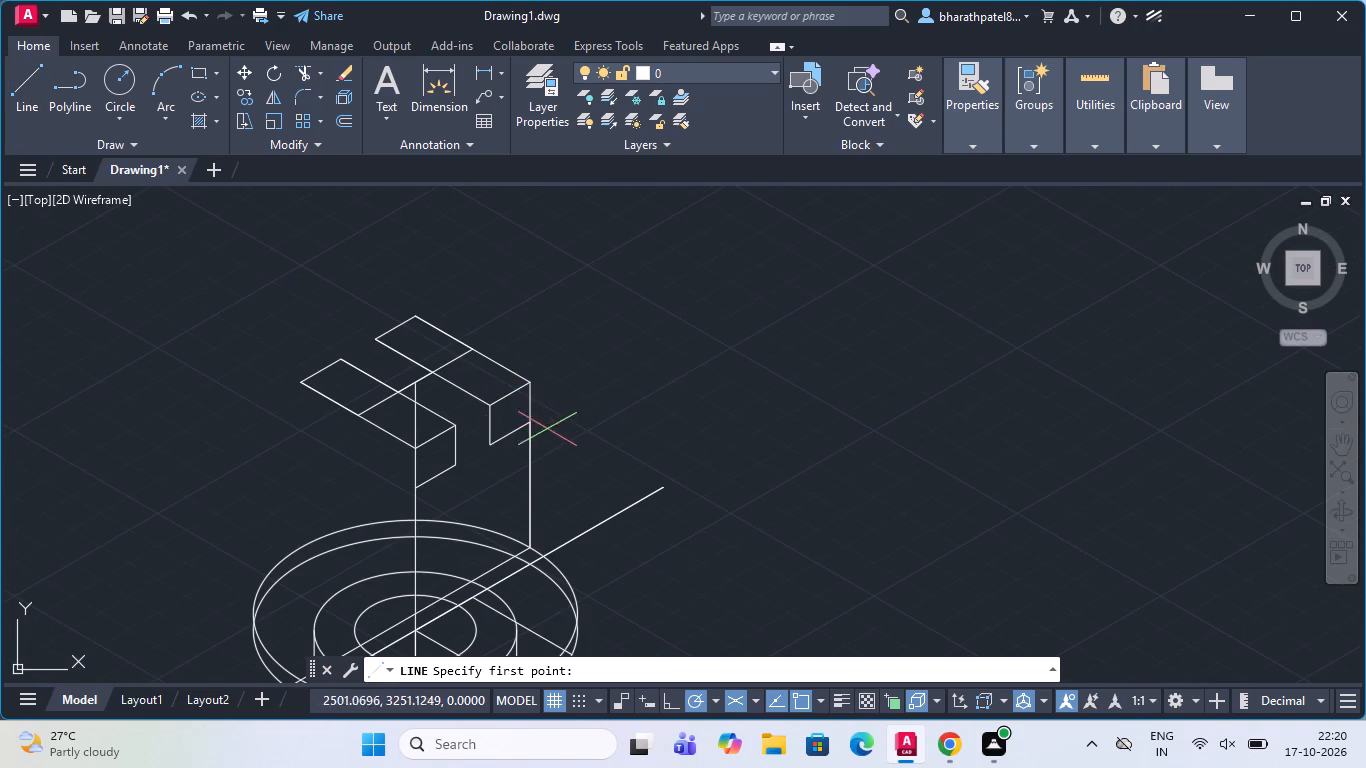
scroll(486, 436, down, 1)
scroll(468, 501, up, 1)
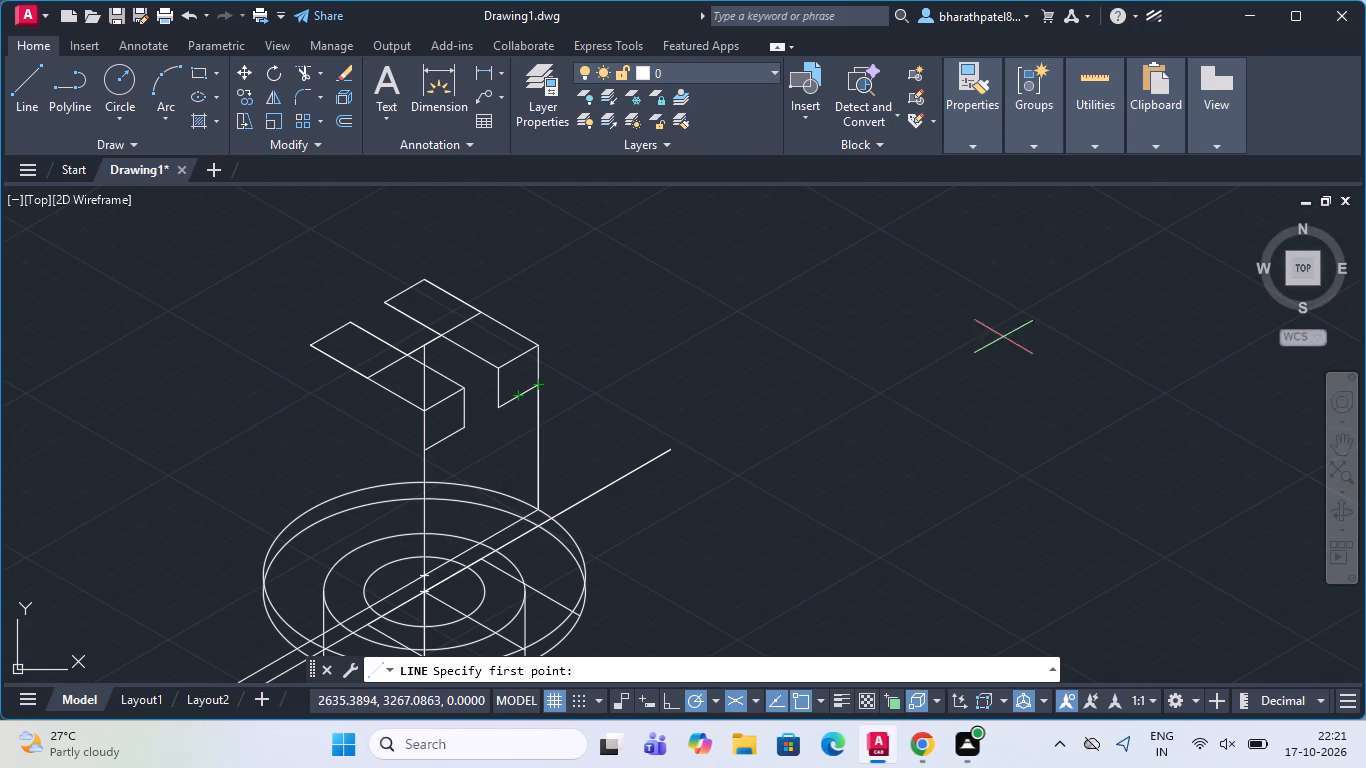
scroll(820, 313, down, 2)
scroll(637, 344, up, 2)
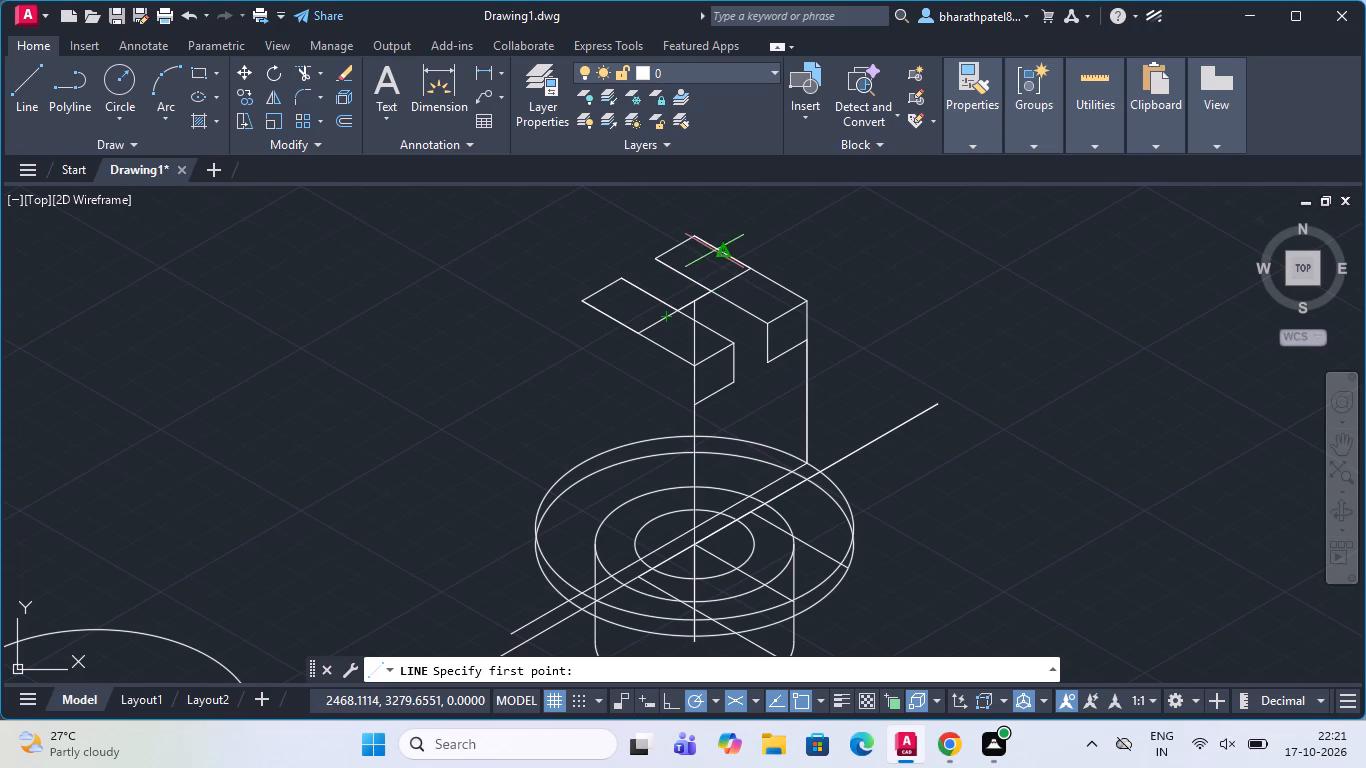
scroll(714, 253, up, 1)
scroll(626, 321, down, 2)
scroll(645, 234, up, 2)
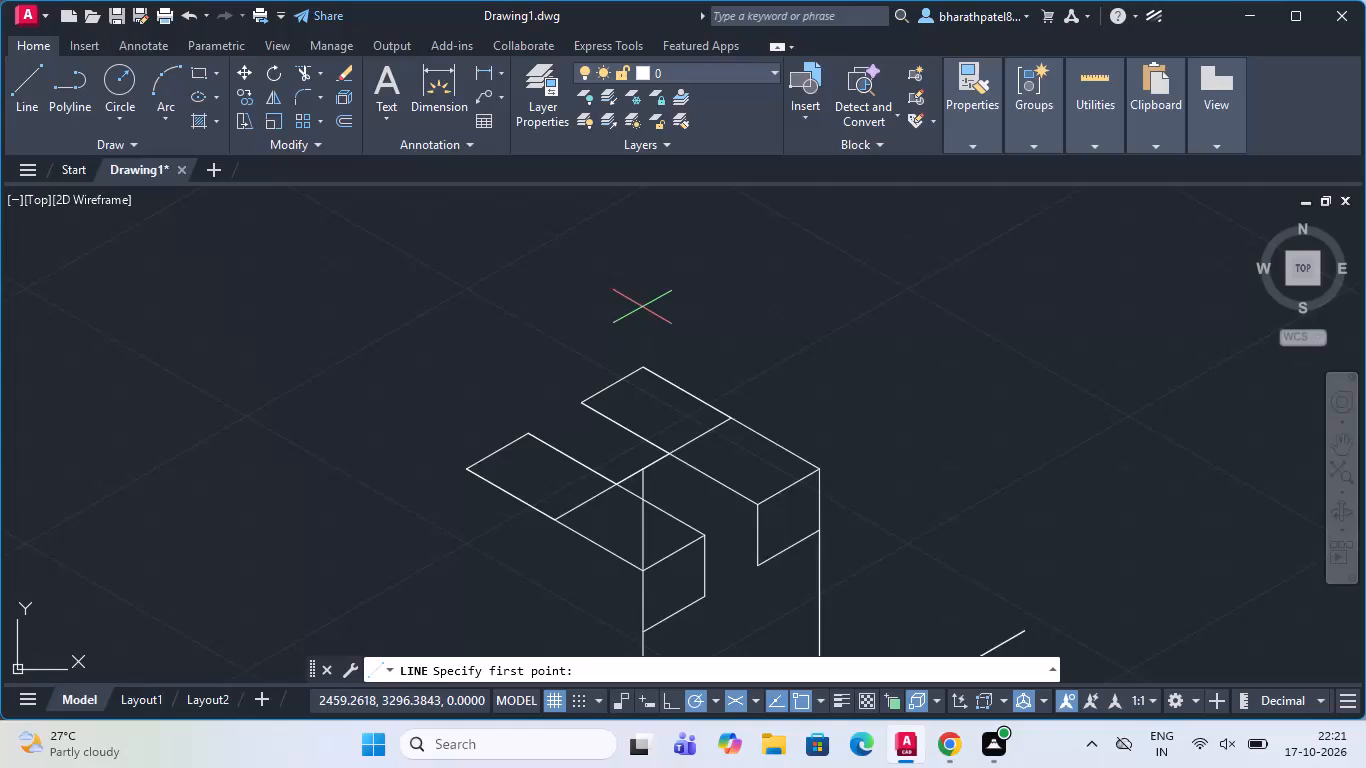
scroll(689, 370, down, 1)
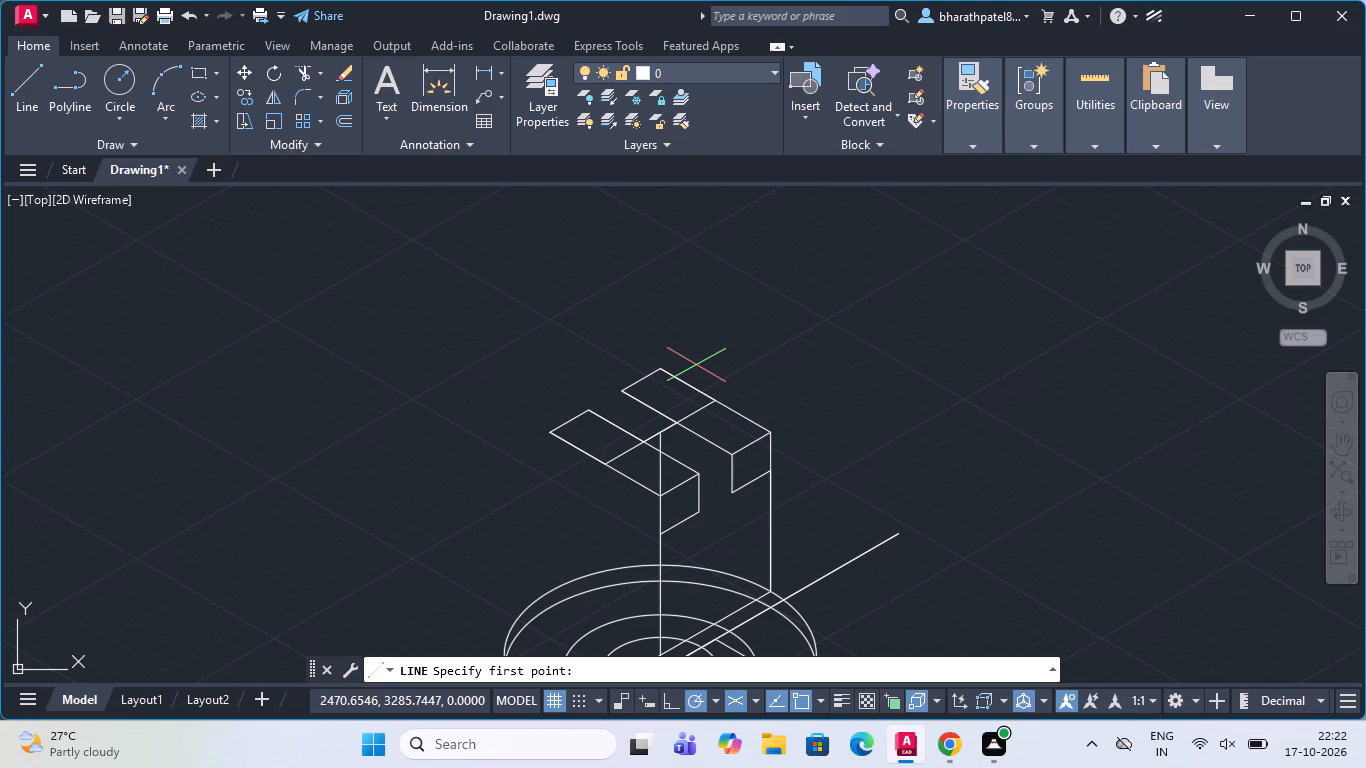
scroll(696, 364, down, 1)
scroll(682, 498, up, 2)
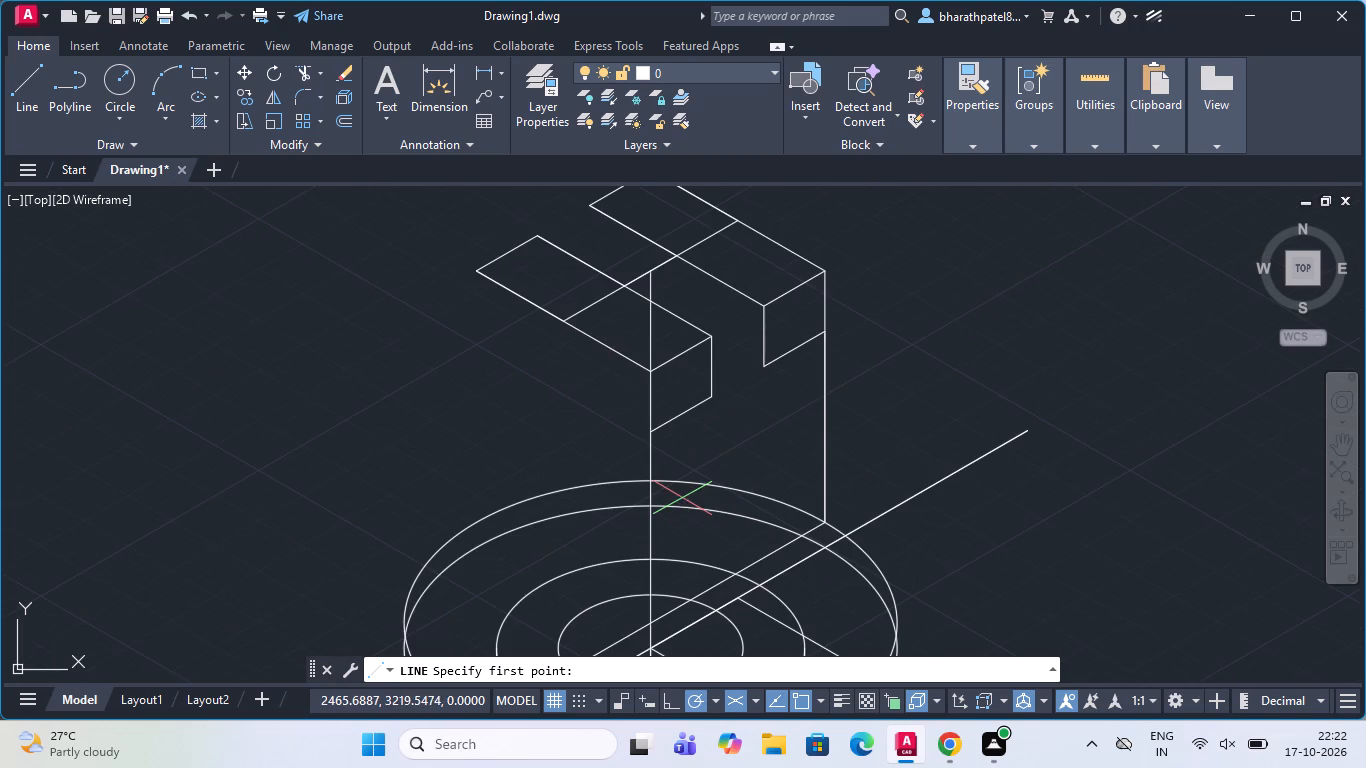
scroll(685, 295, down, 1)
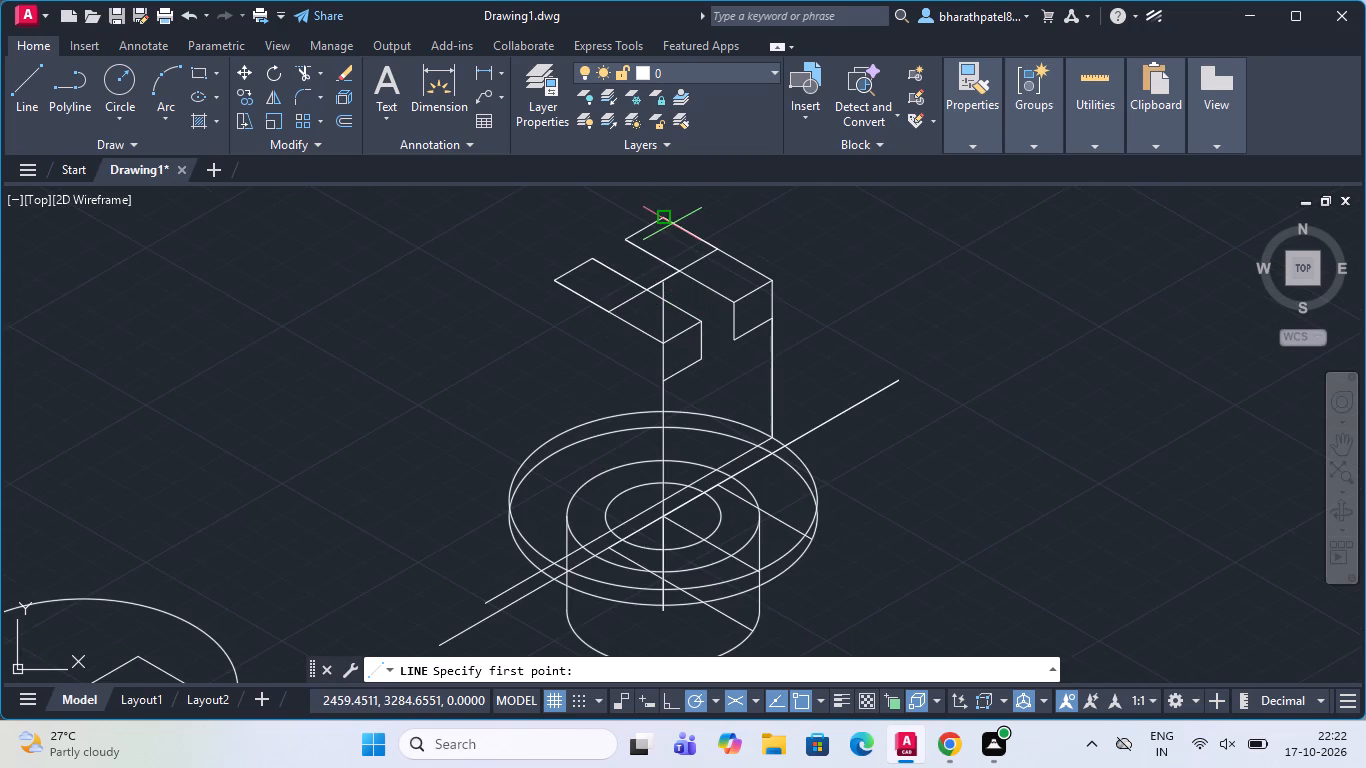
scroll(672, 224, up, 1)
scroll(672, 224, down, 2)
scroll(676, 193, up, 2)
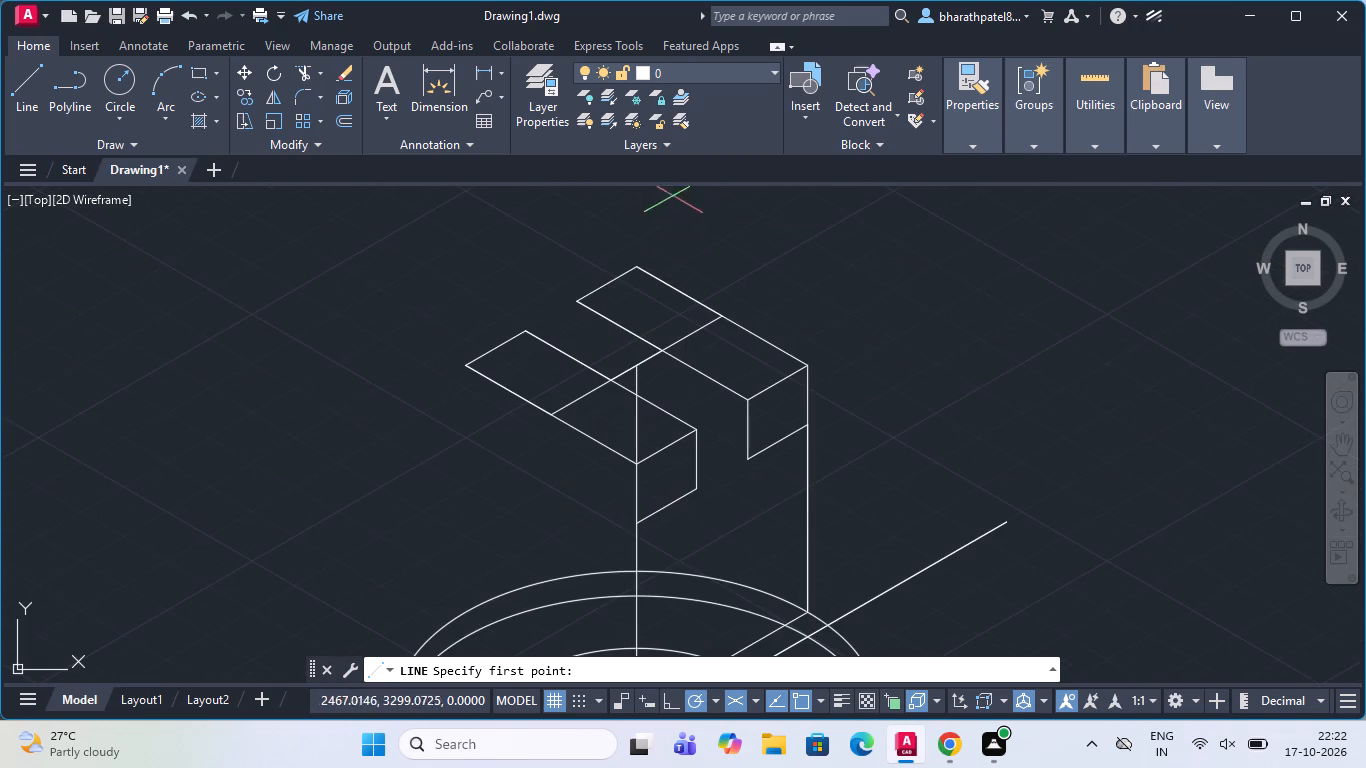
scroll(637, 284, down, 1)
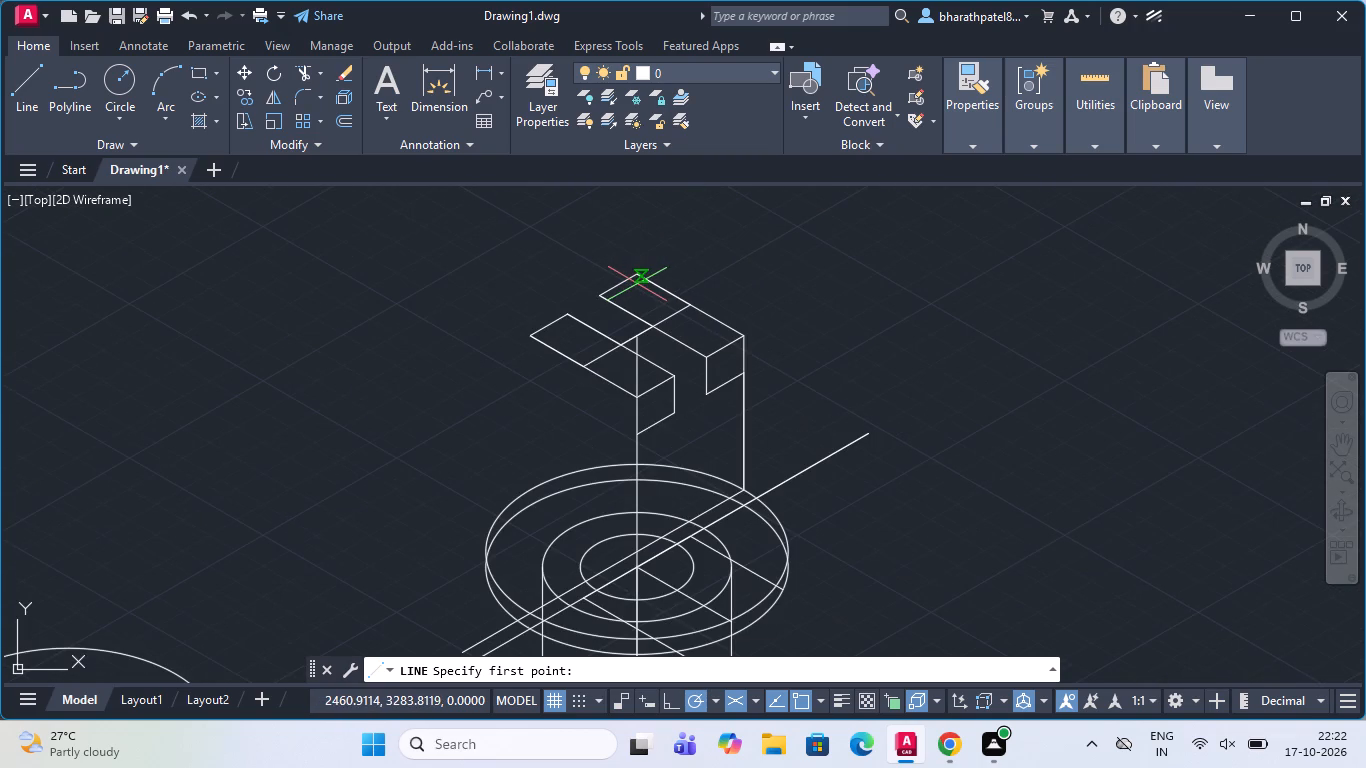
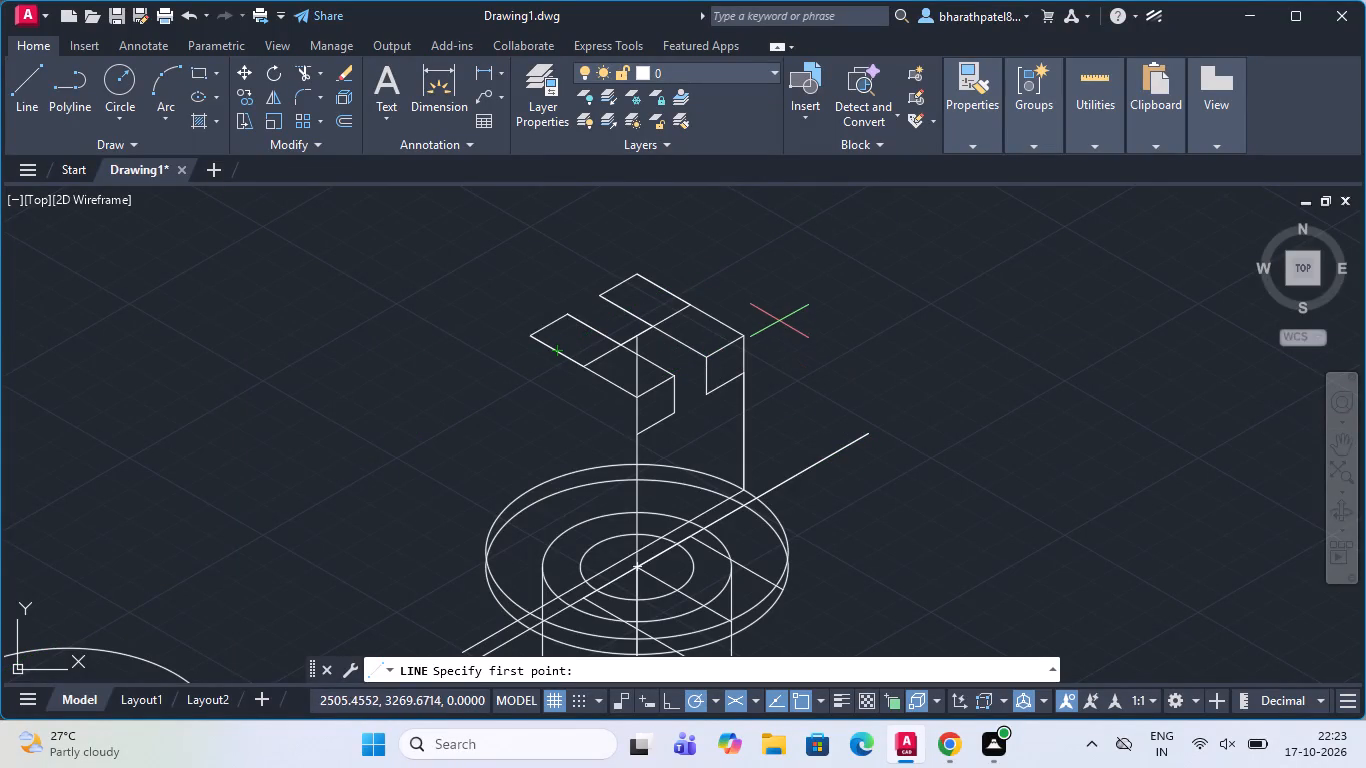
Examine the upright's two top rectangles and their short vertical edges for the new line's starting point.
scroll(738, 327, down, 2)
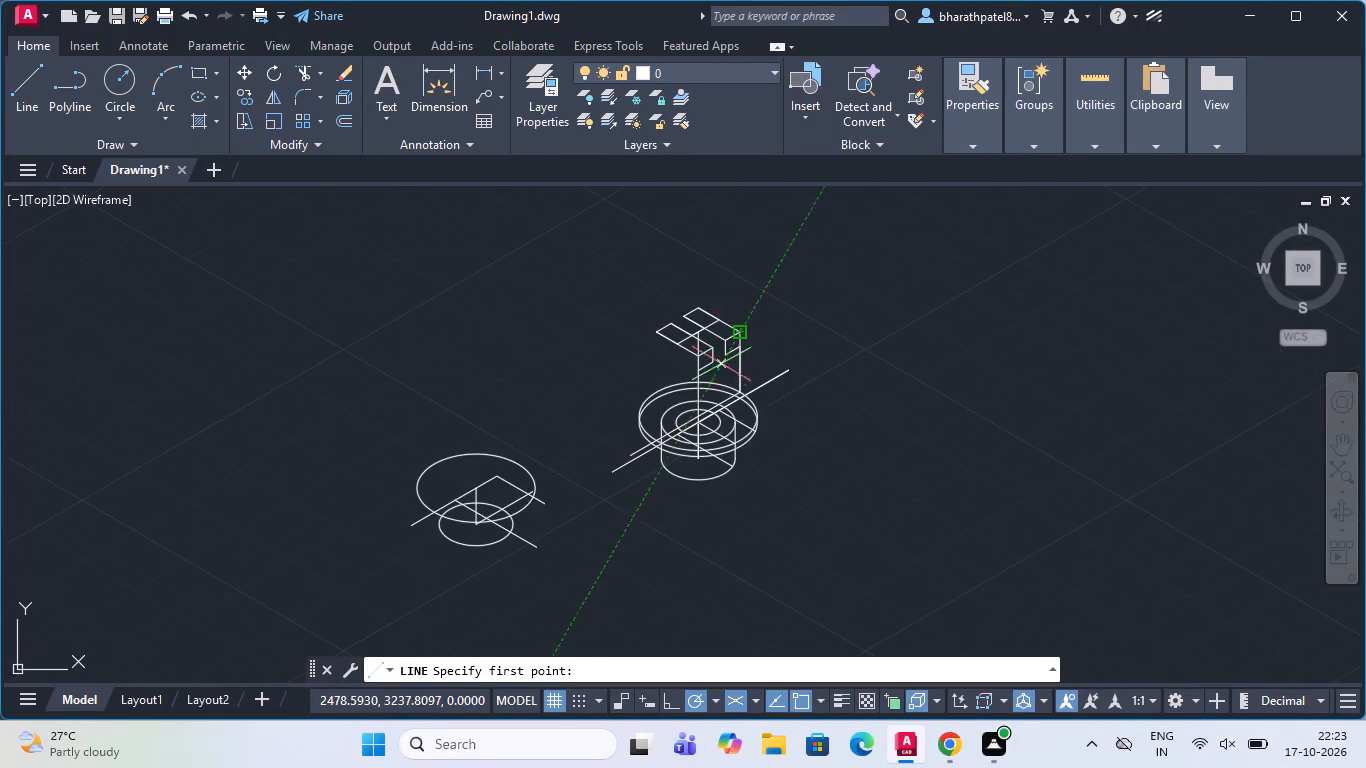
scroll(715, 373, up, 3)
scroll(715, 366, down, 1)
scroll(702, 219, up, 1)
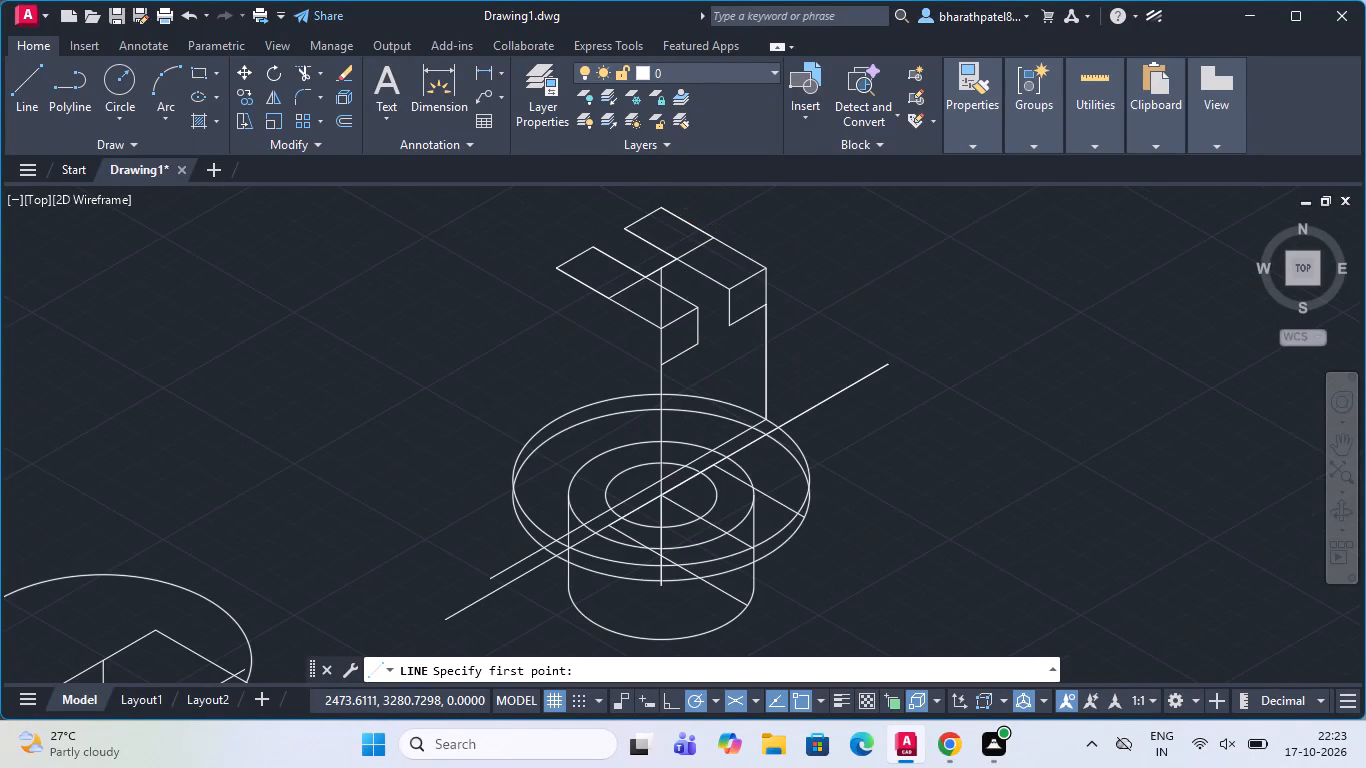
scroll(666, 301, down, 1)
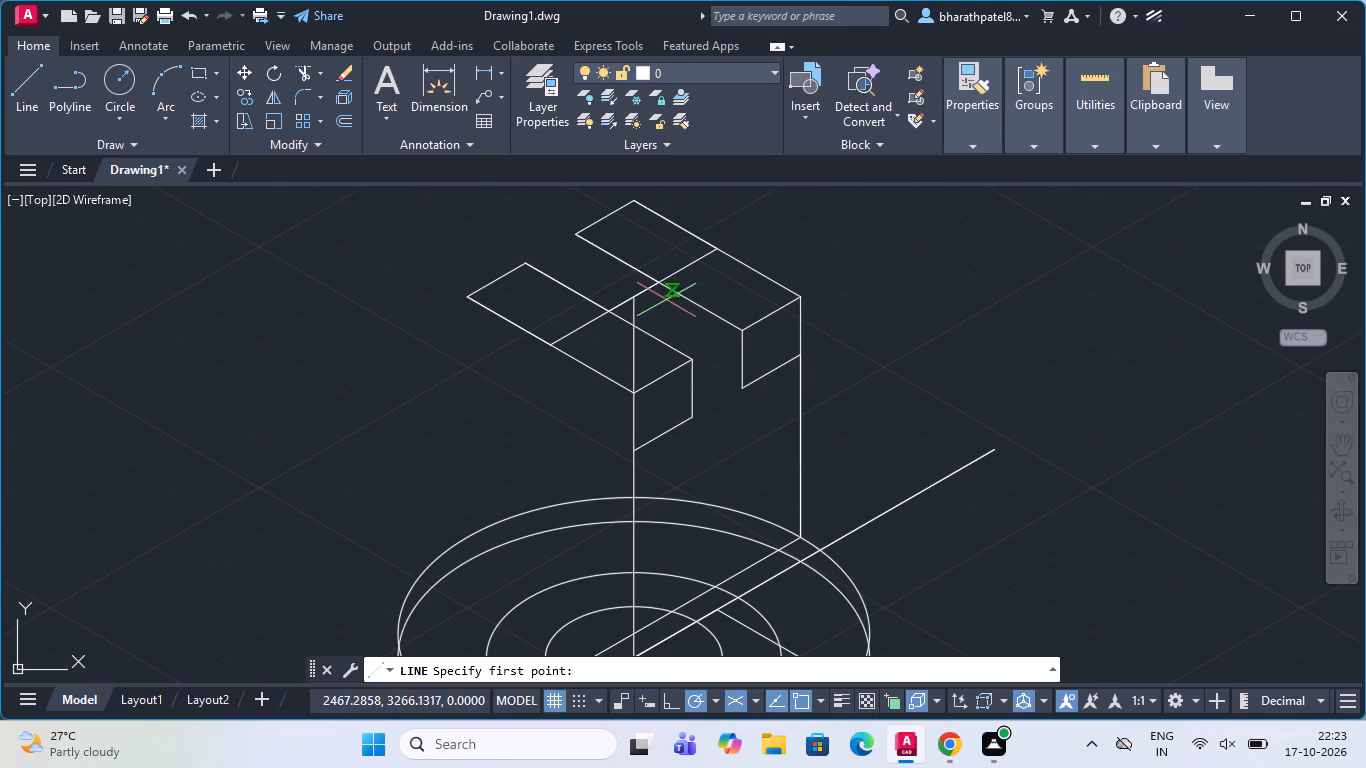
scroll(774, 299, up, 1)
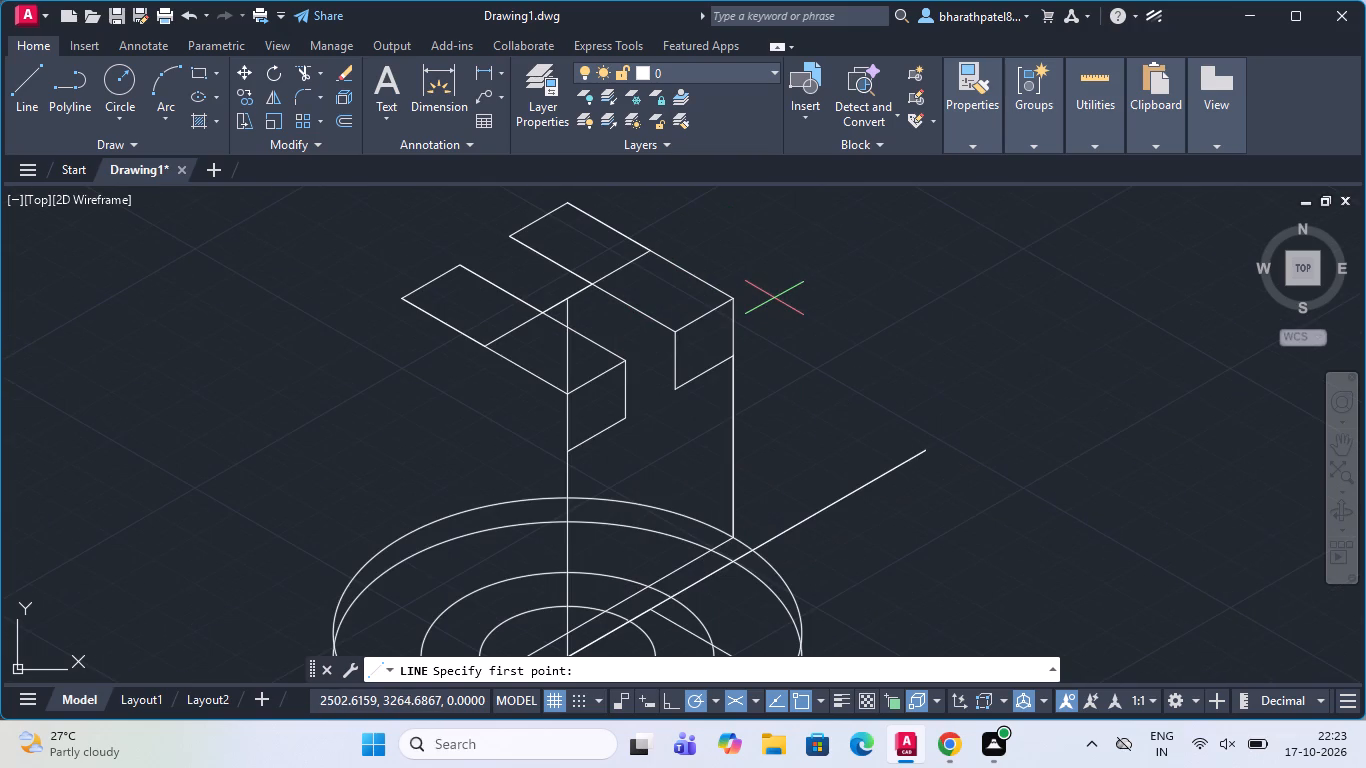
scroll(774, 298, down, 1)
scroll(770, 298, up, 2)
scroll(770, 298, down, 1)
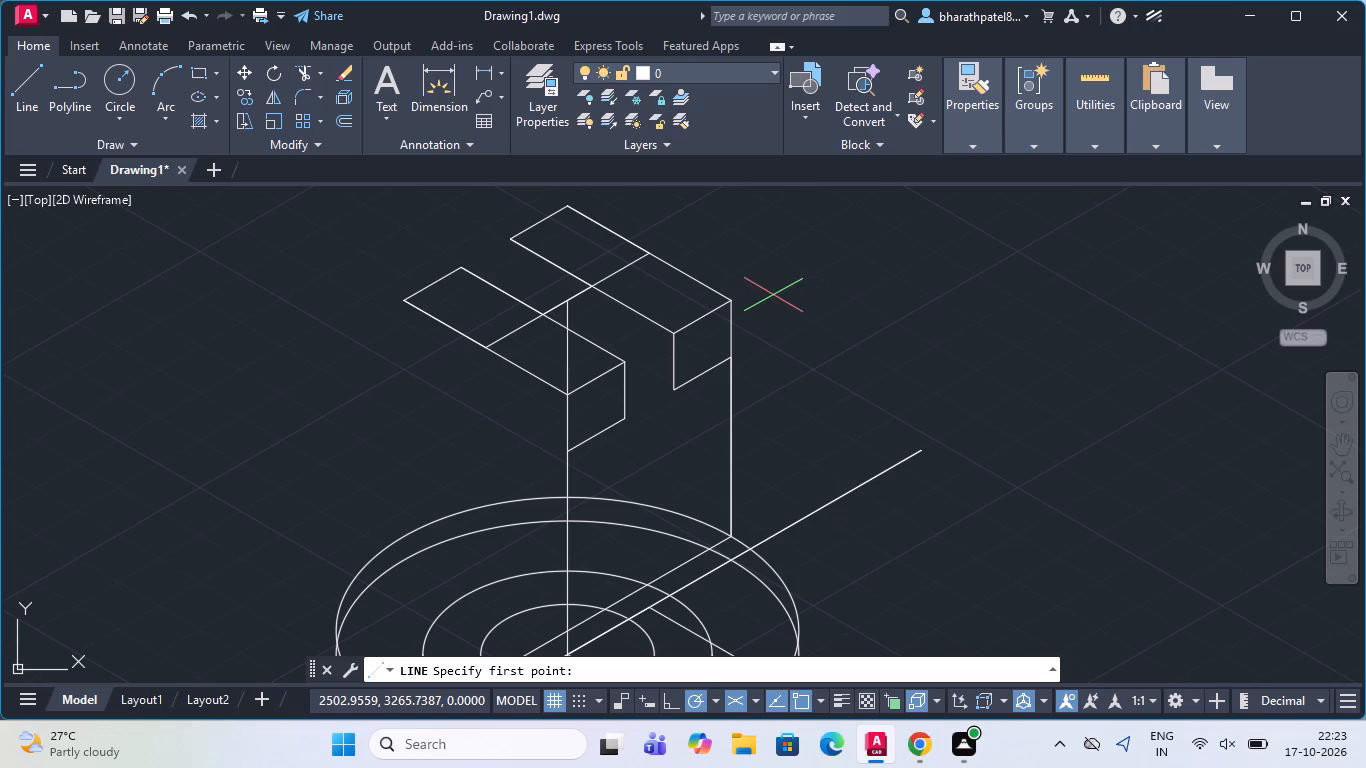
scroll(773, 294, down, 2)
scroll(773, 295, up, 2)
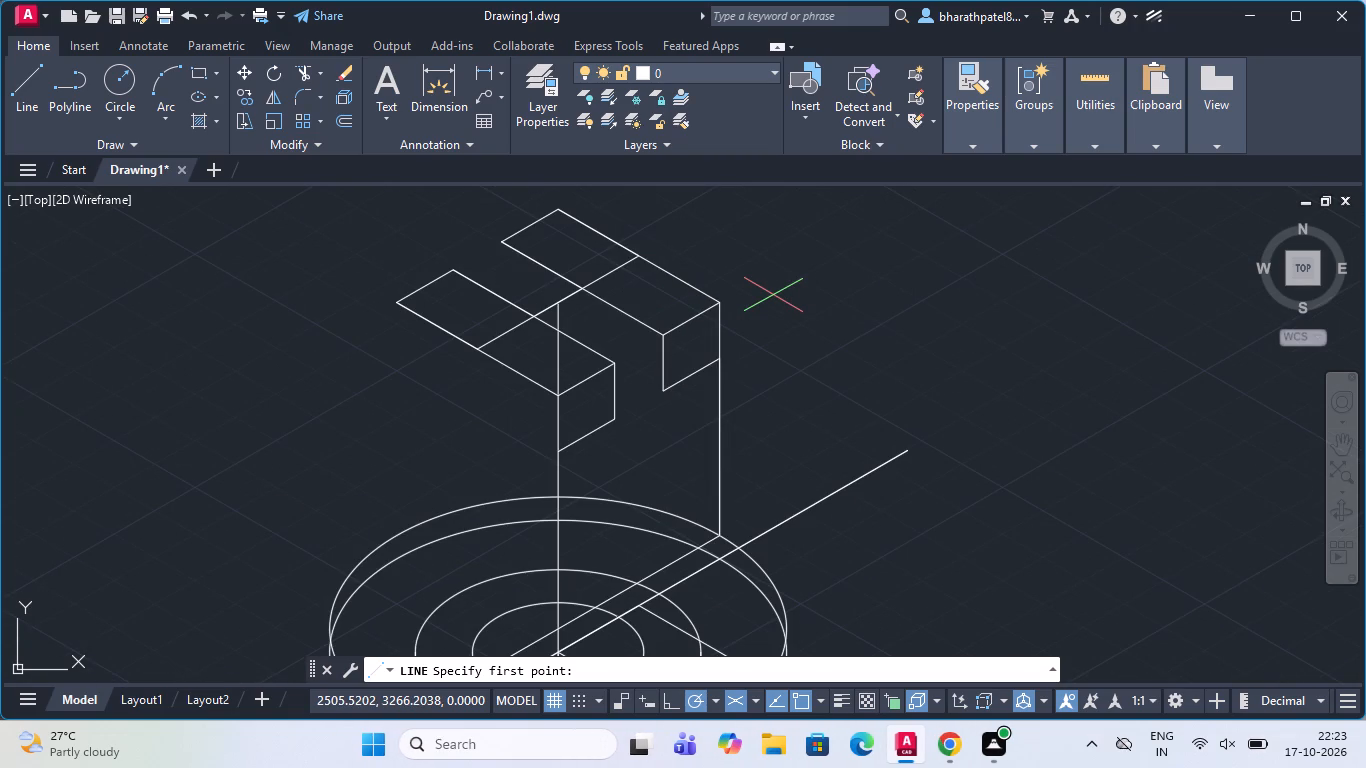
Restart the Line command and examine where the upright's outer vertical edge meets the base's outer ellipse.
click(26, 72)
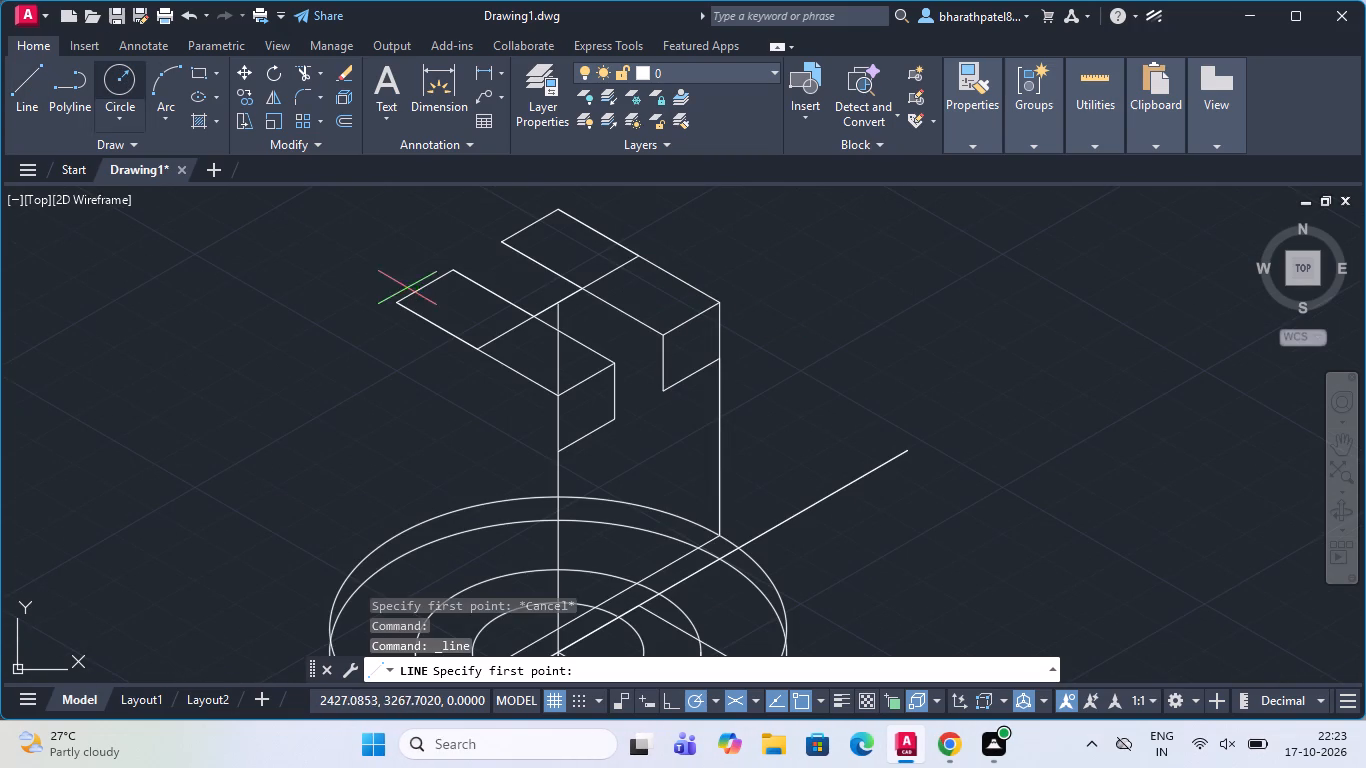
scroll(664, 395, down, 1)
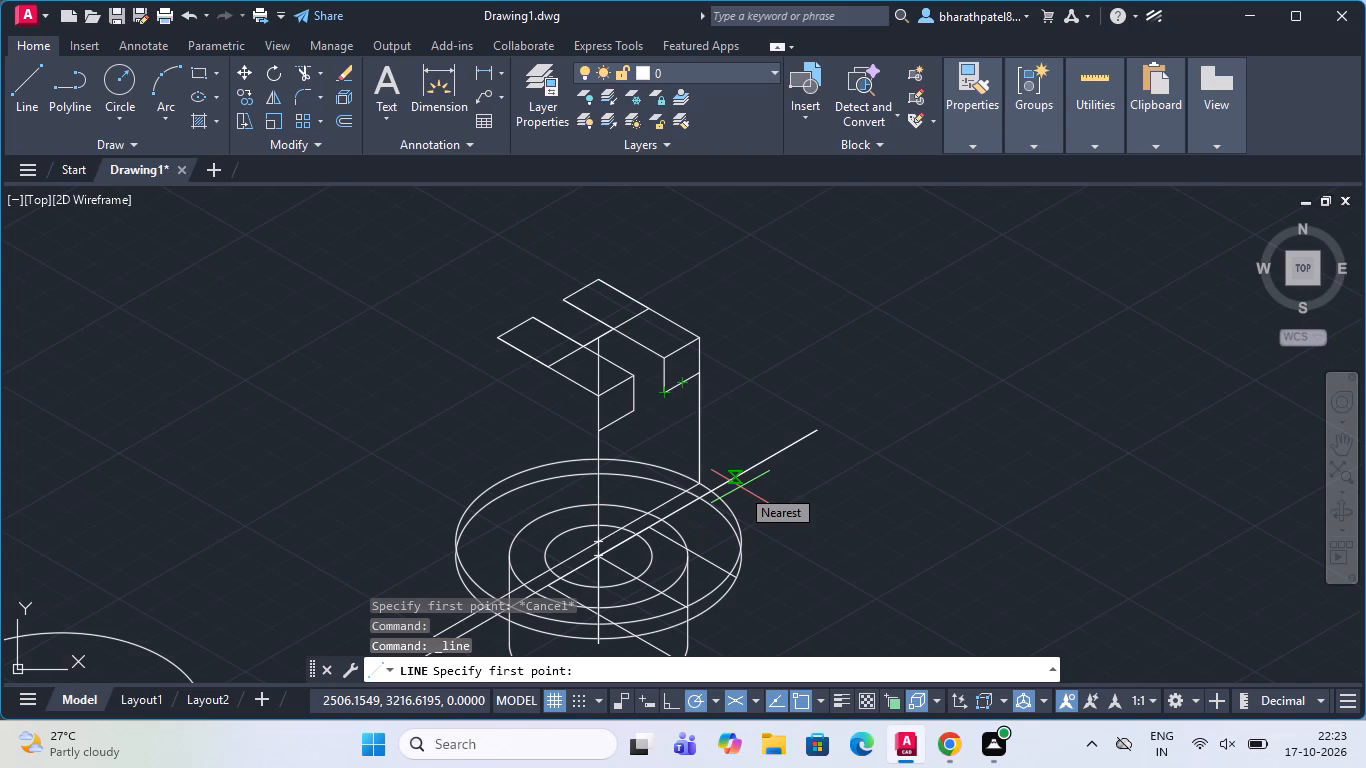
scroll(740, 486, down, 1)
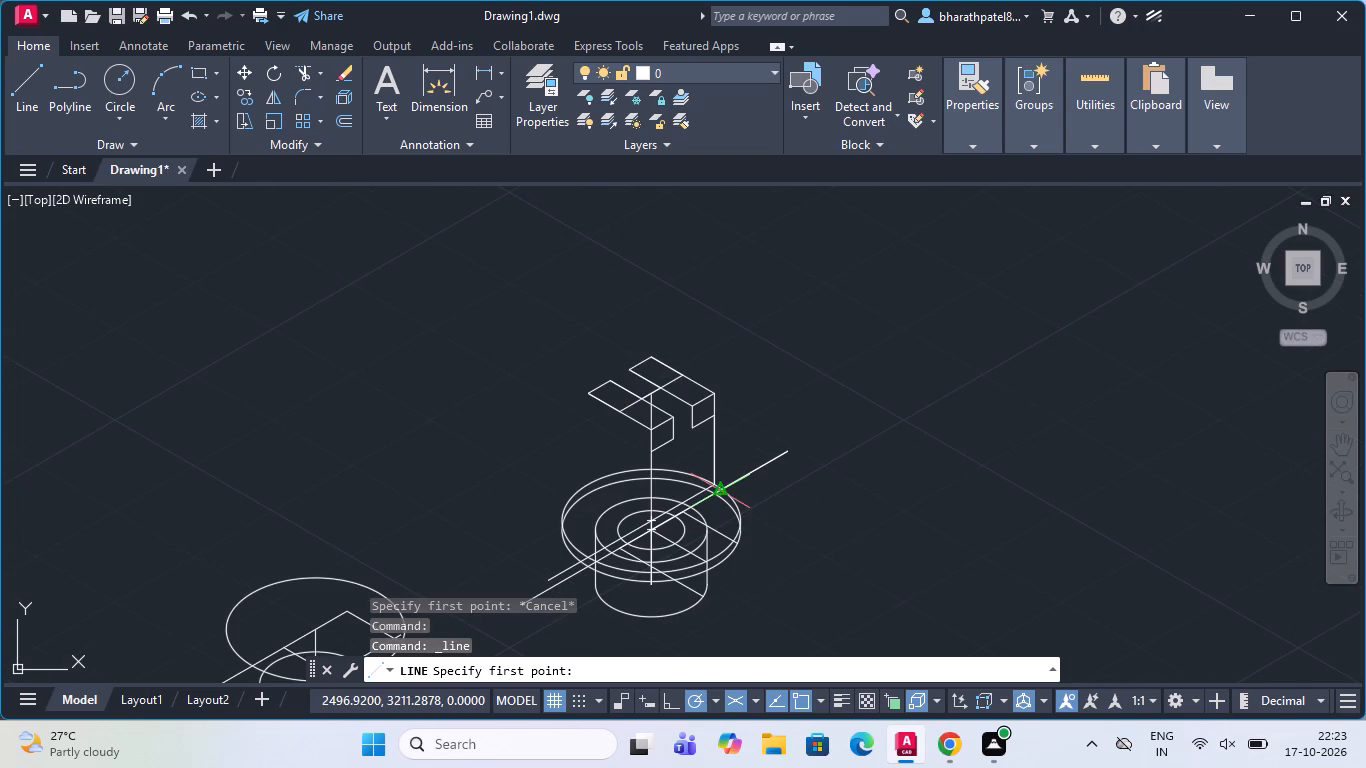
scroll(720, 486, up, 3)
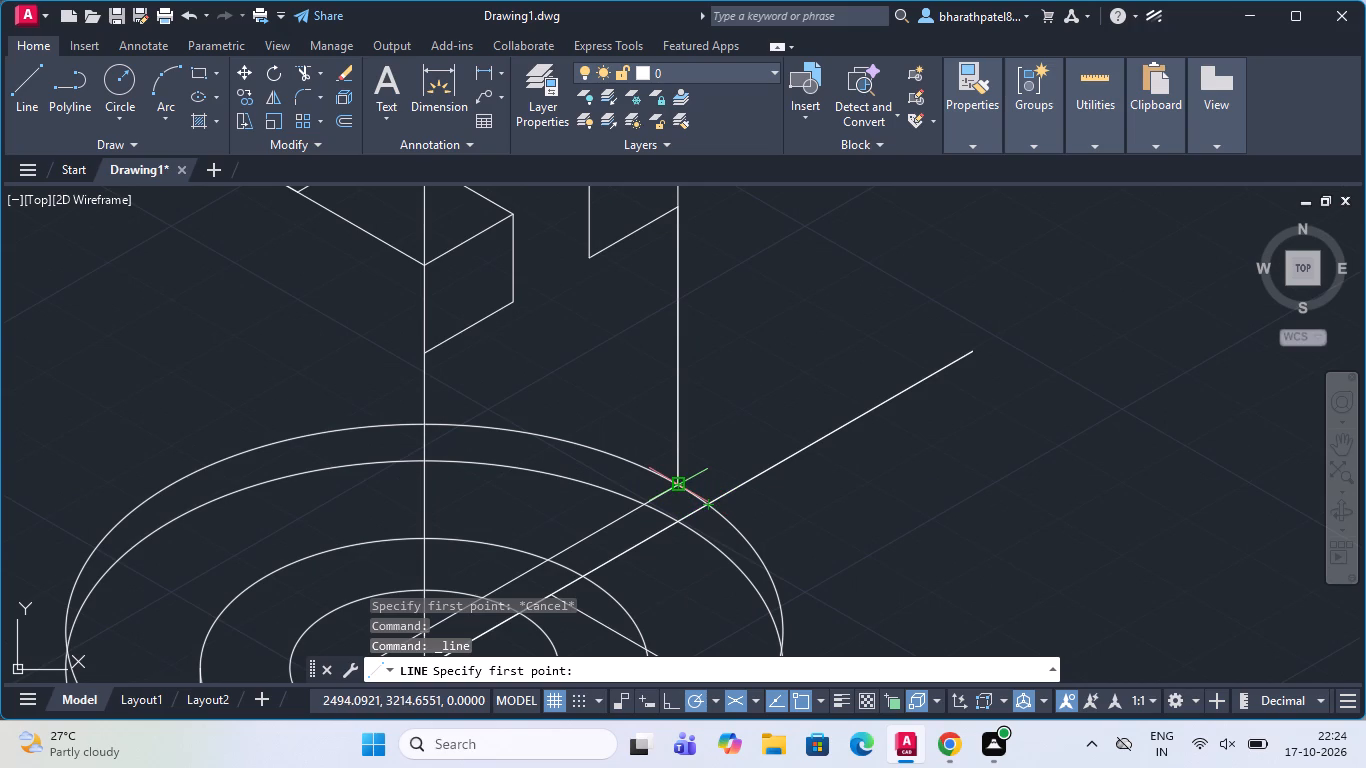
scroll(681, 482, down, 2)
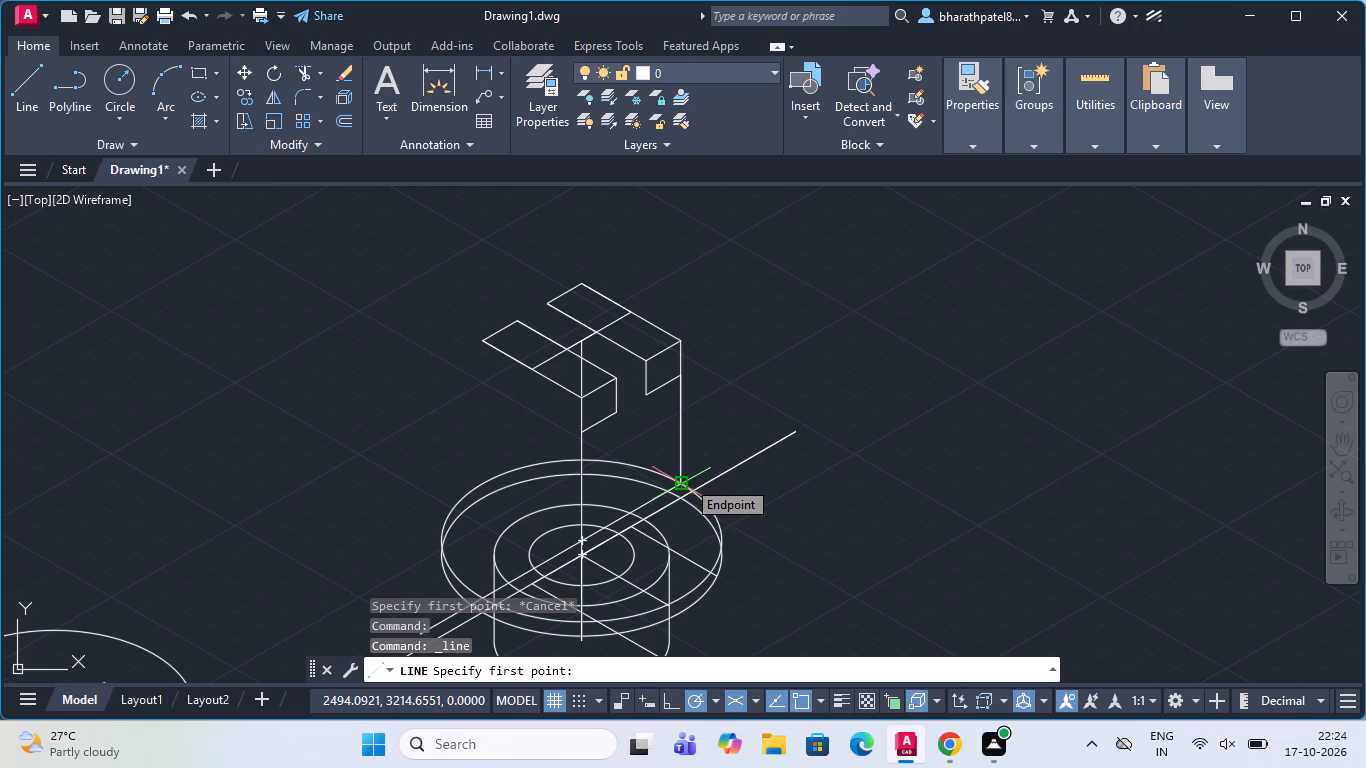
scroll(687, 478, up, 3)
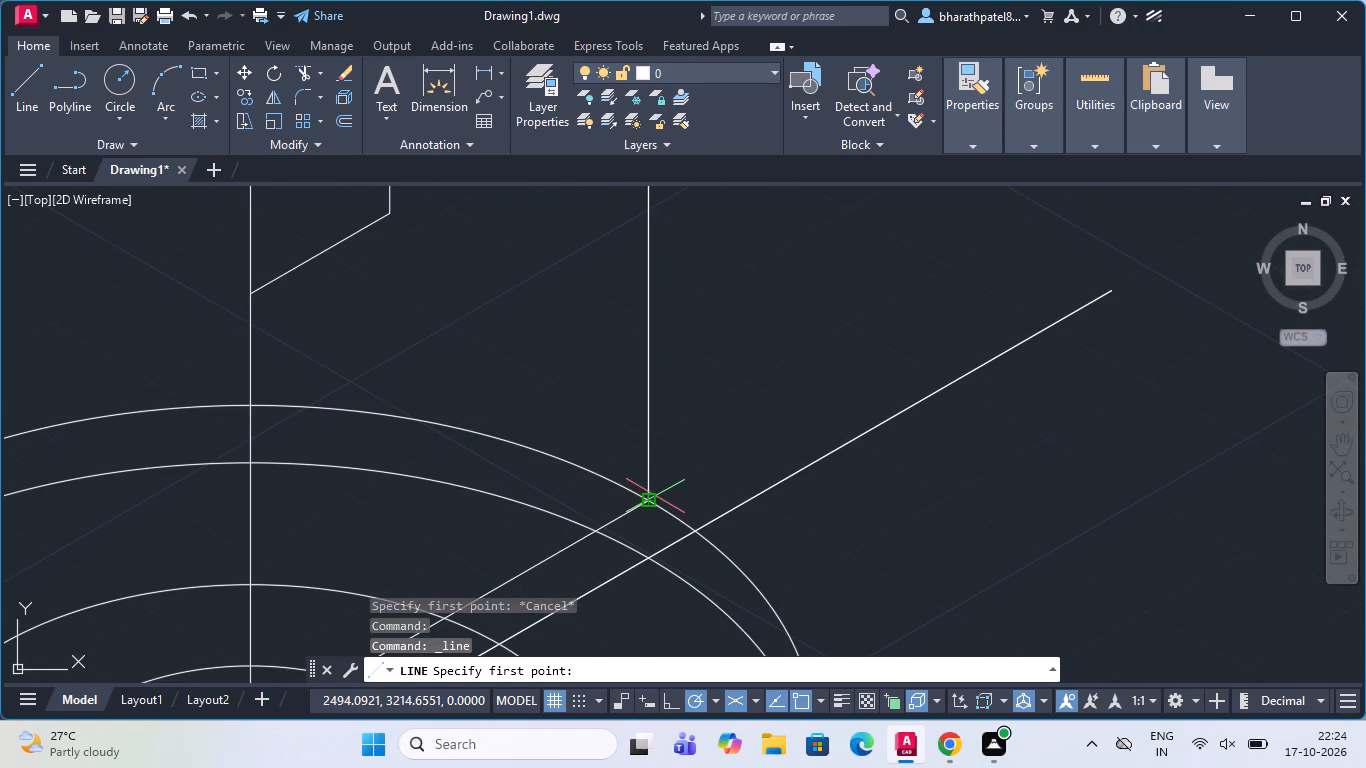
scroll(655, 495, down, 2)
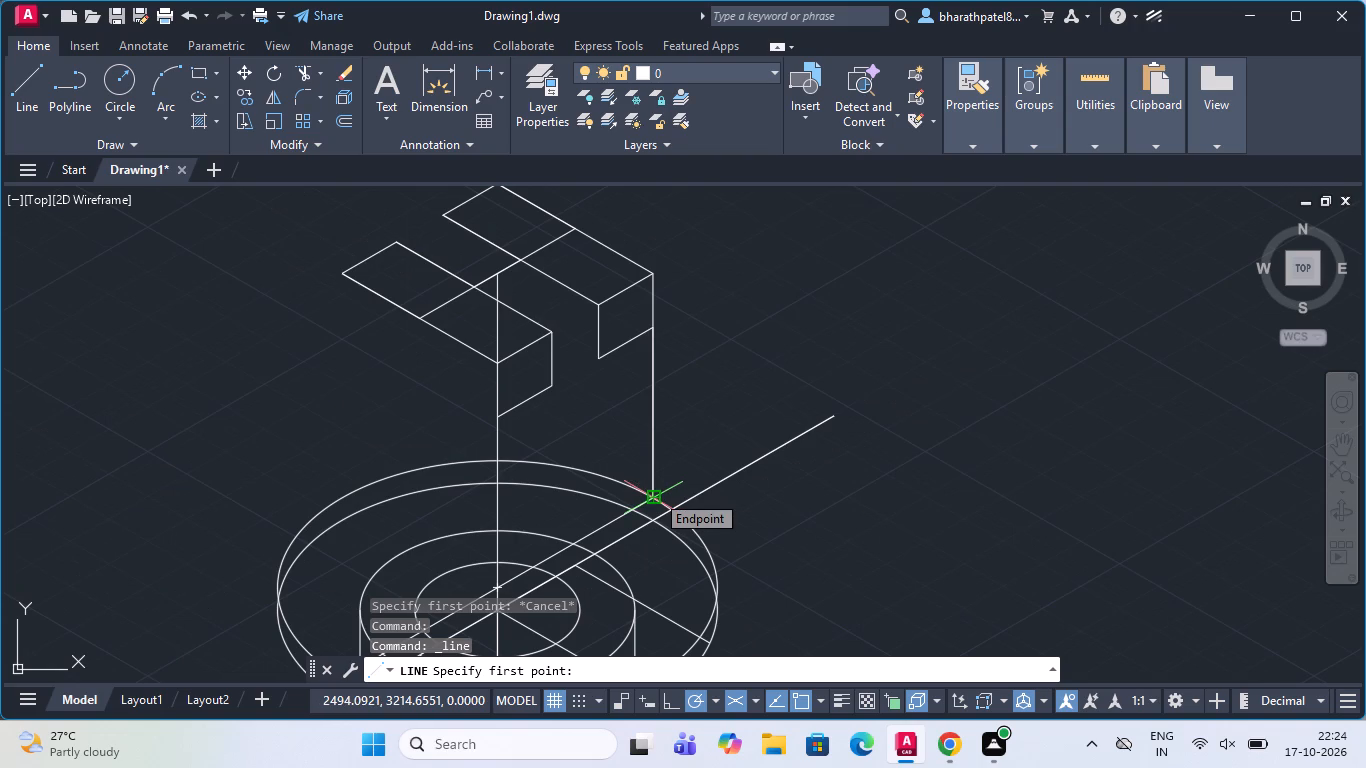
scroll(655, 493, down, 2)
scroll(680, 396, down, 1)
scroll(627, 479, up, 2)
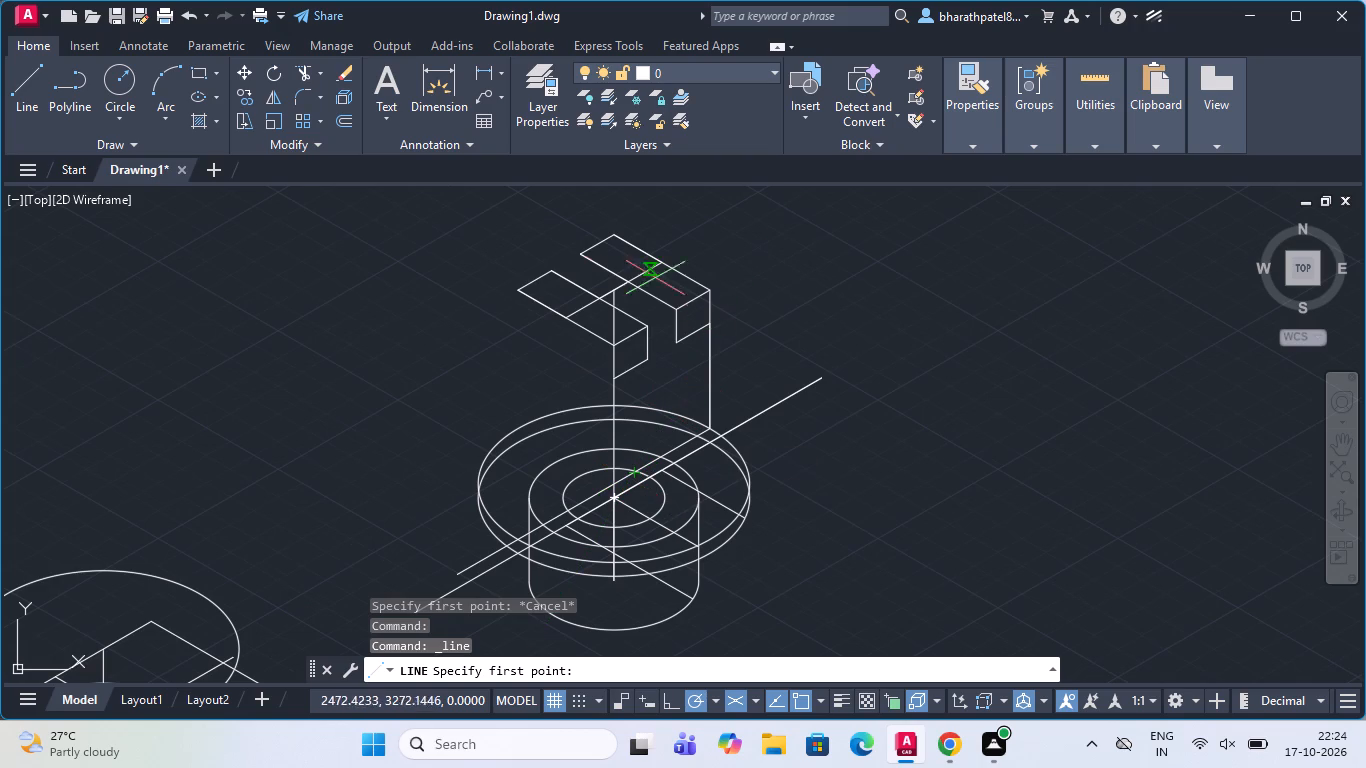
Restart the Line command and examine the second top rectangle's outer corner and the vertical edge below it.
click(26, 87)
scroll(804, 240, up, 1)
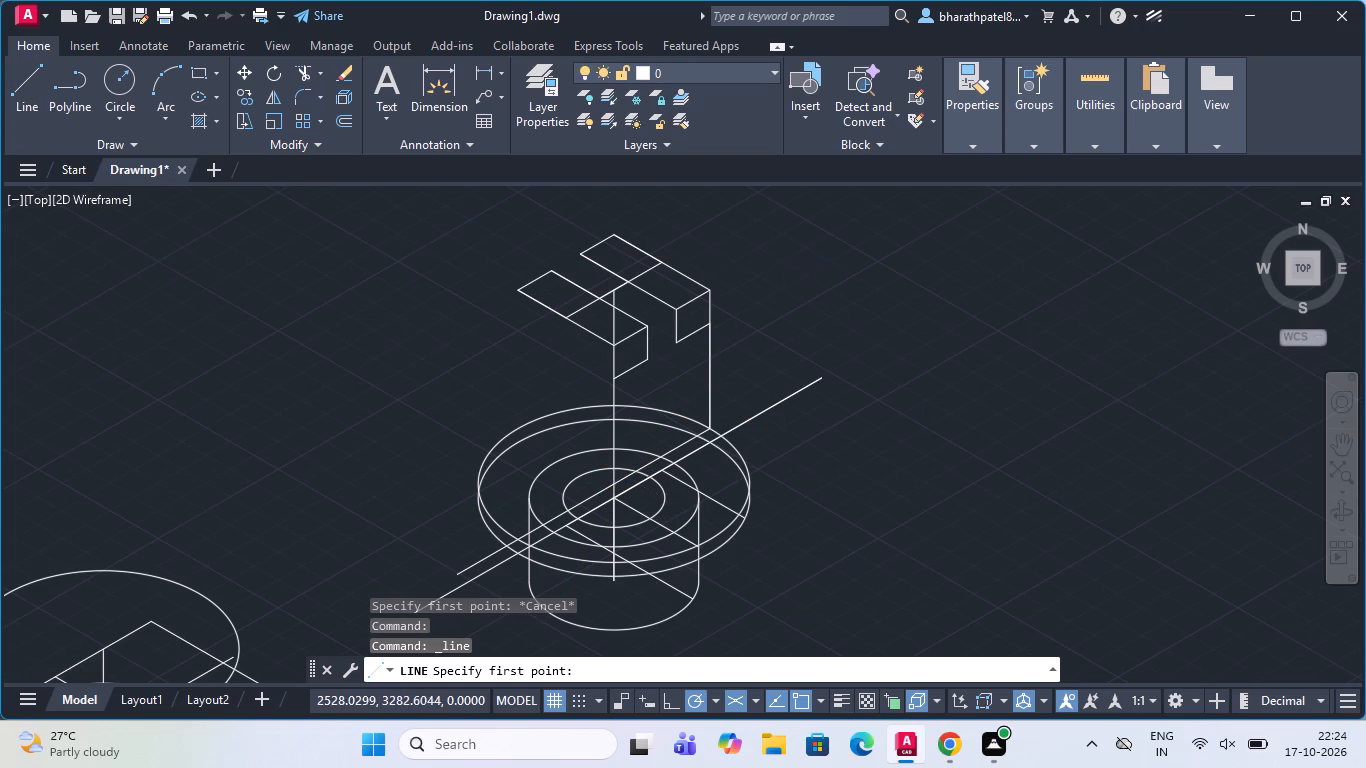
scroll(804, 240, up, 1)
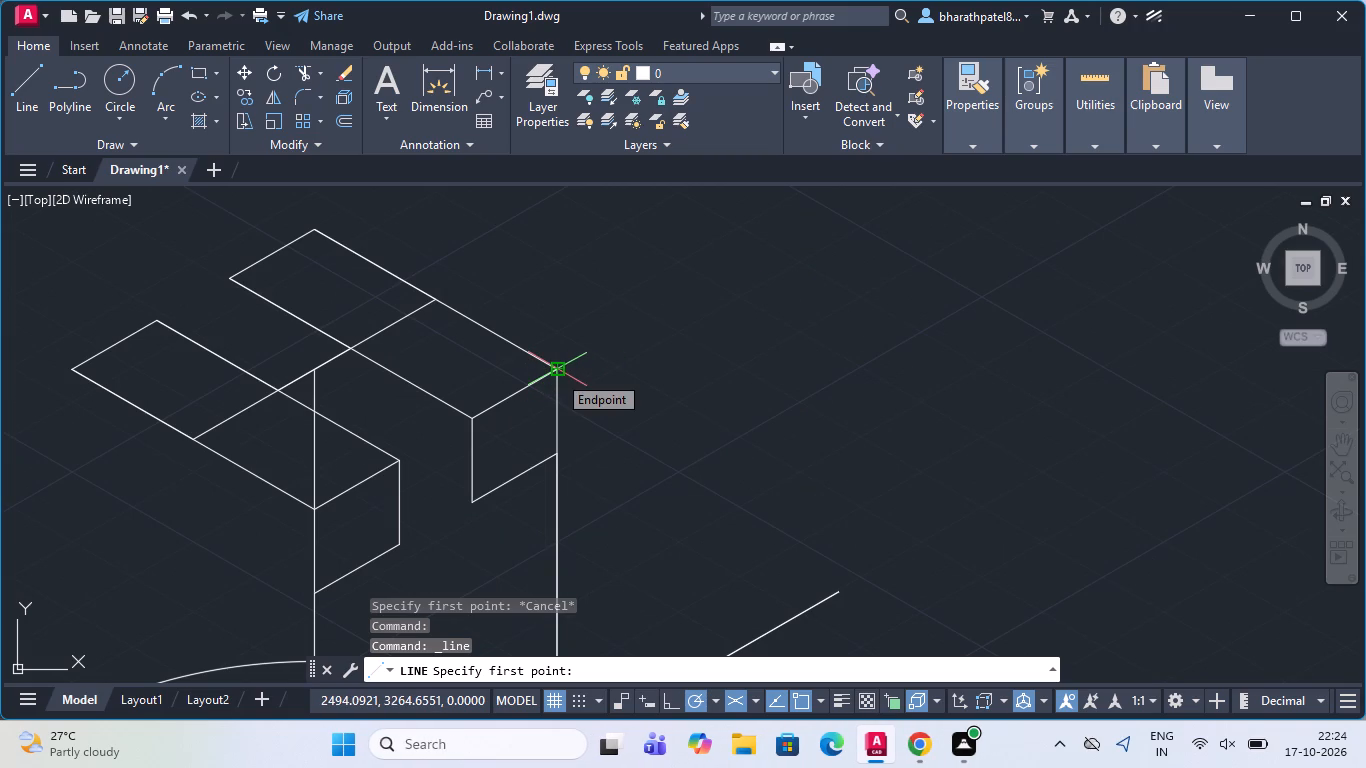
scroll(557, 374, down, 2)
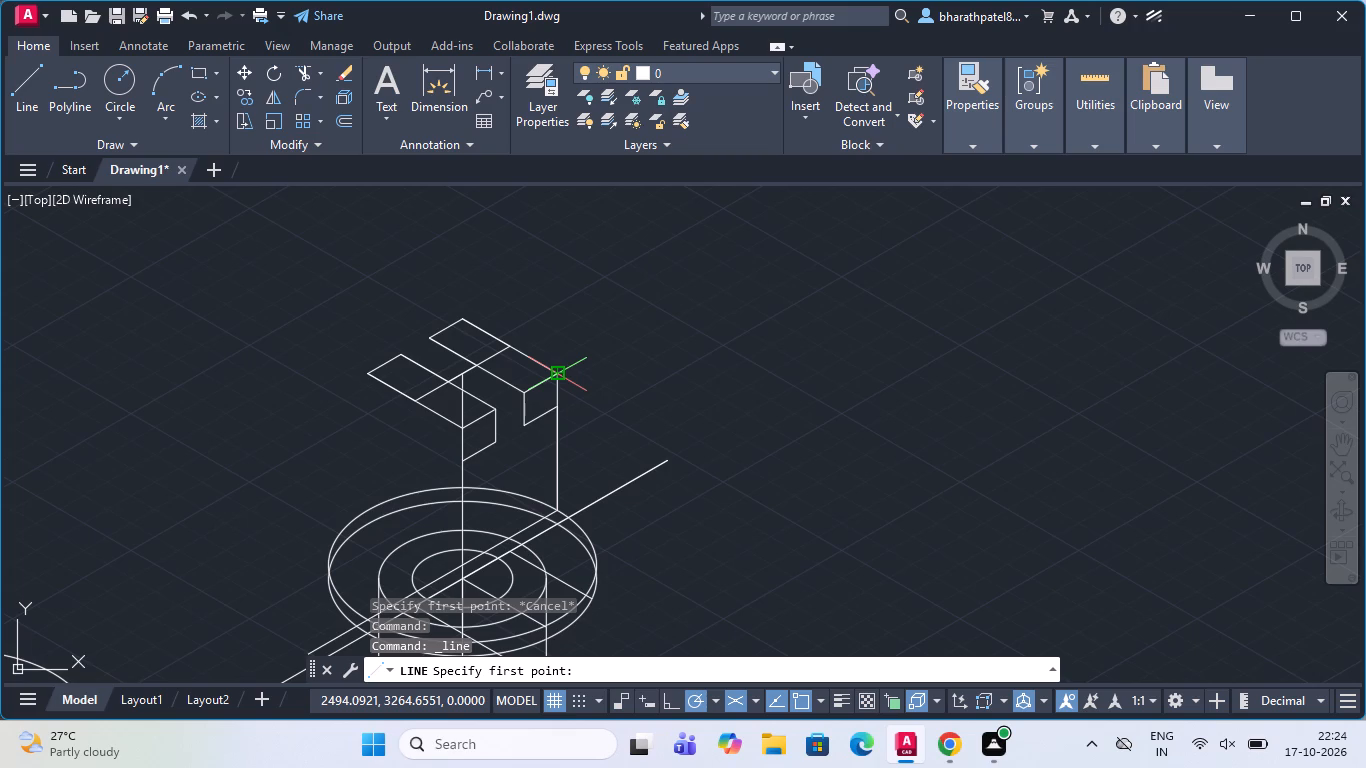
scroll(560, 373, down, 1)
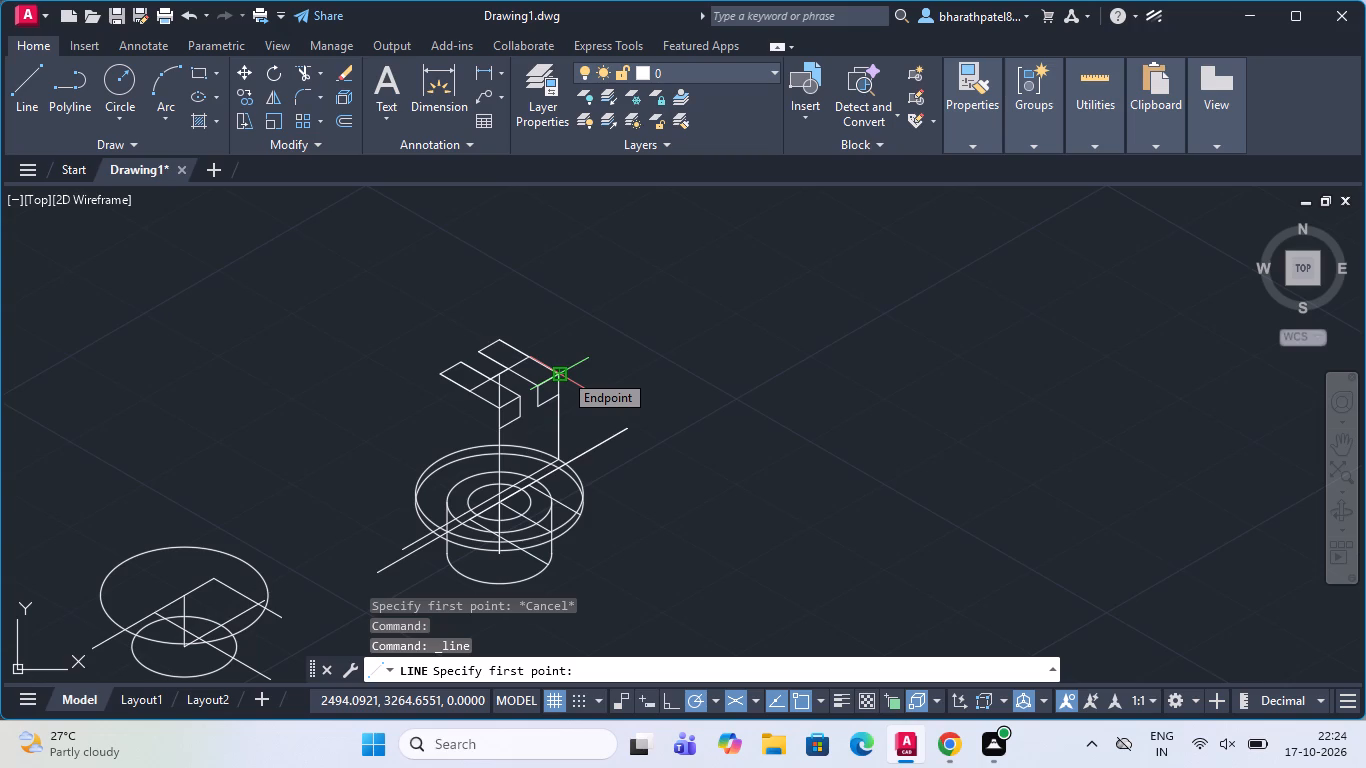
scroll(563, 372, up, 1)
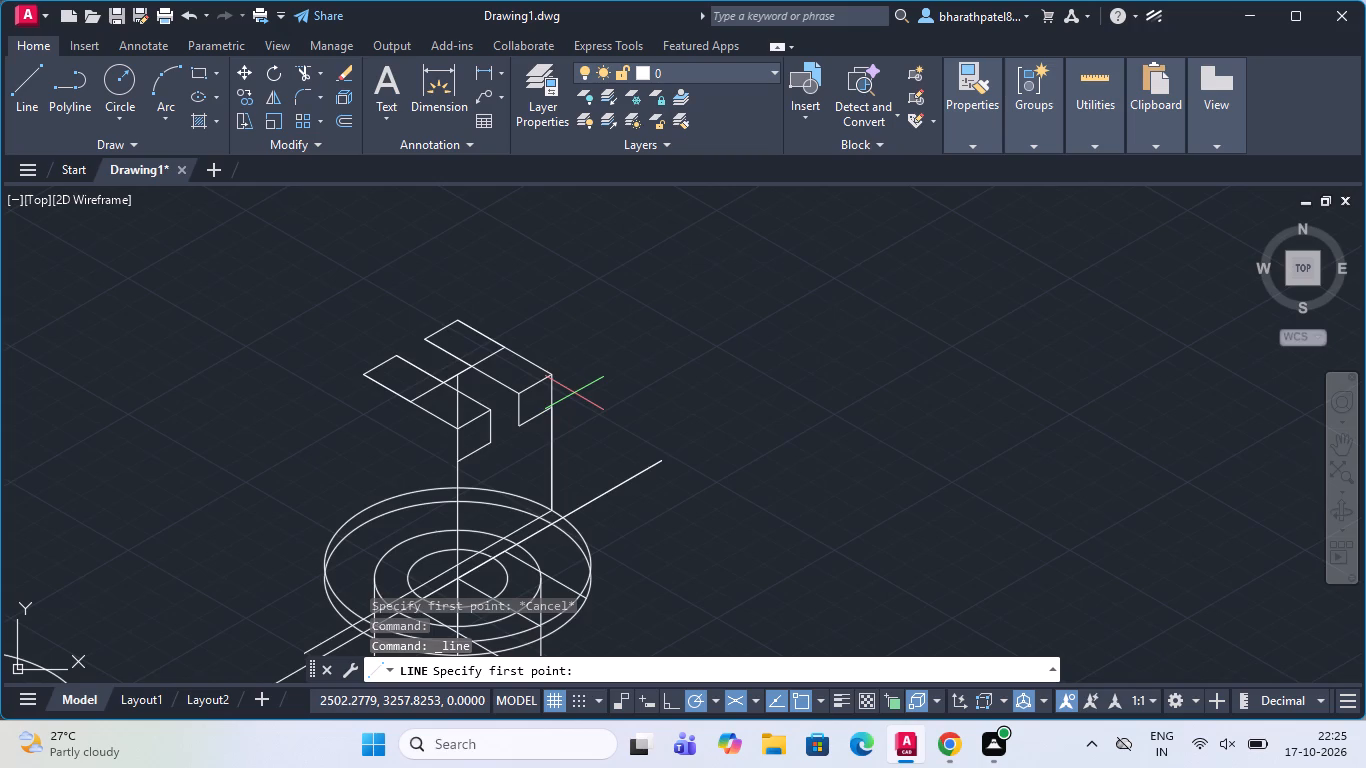
scroll(574, 393, down, 1)
scroll(516, 518, up, 2)
scroll(531, 475, down, 1)
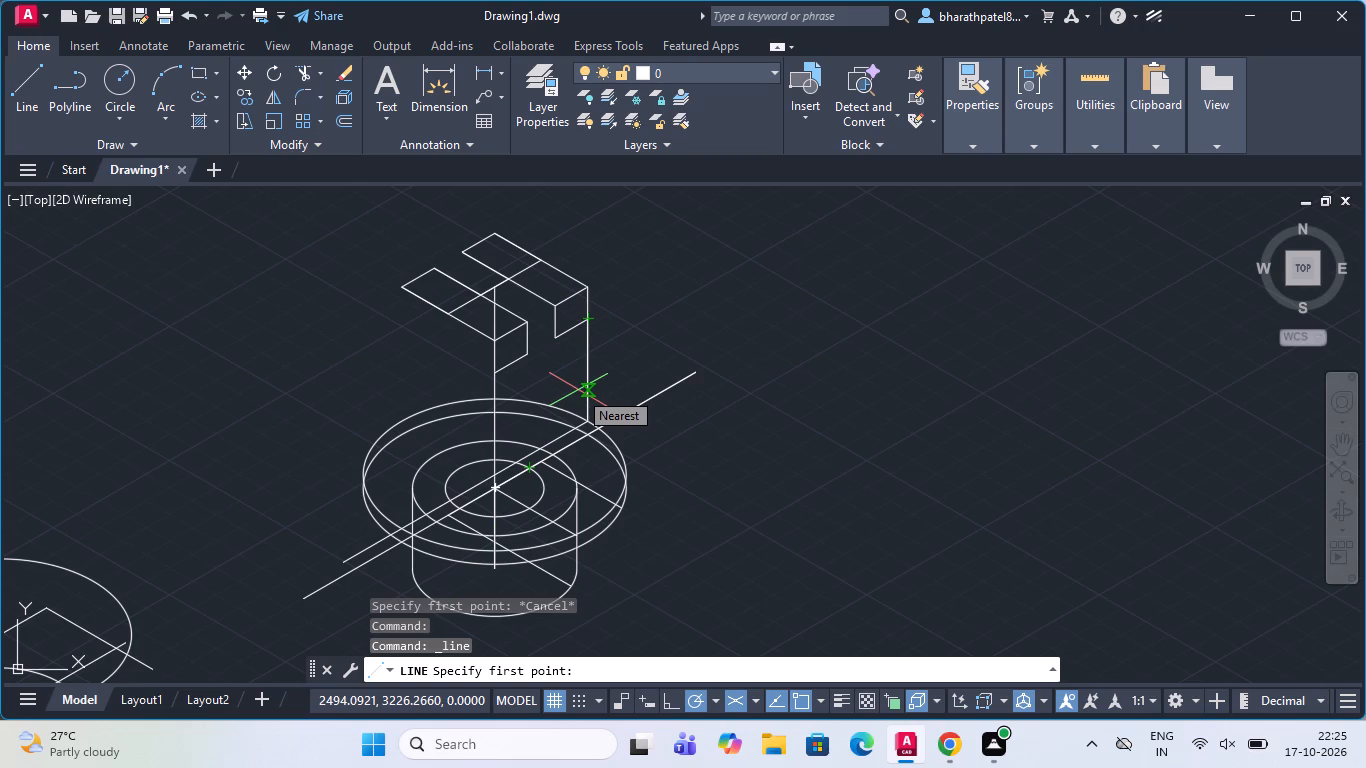
scroll(473, 341, down, 1)
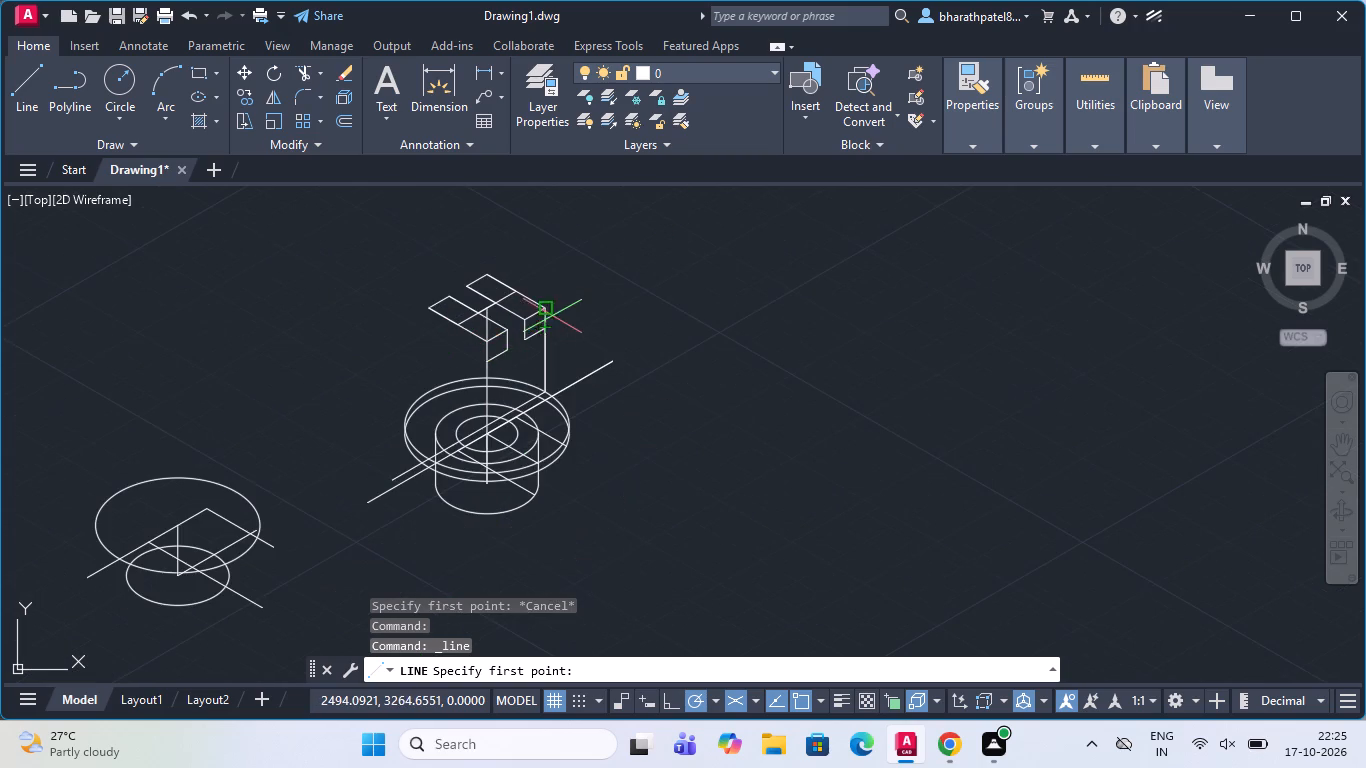
scroll(552, 316, up, 2)
scroll(552, 315, down, 1)
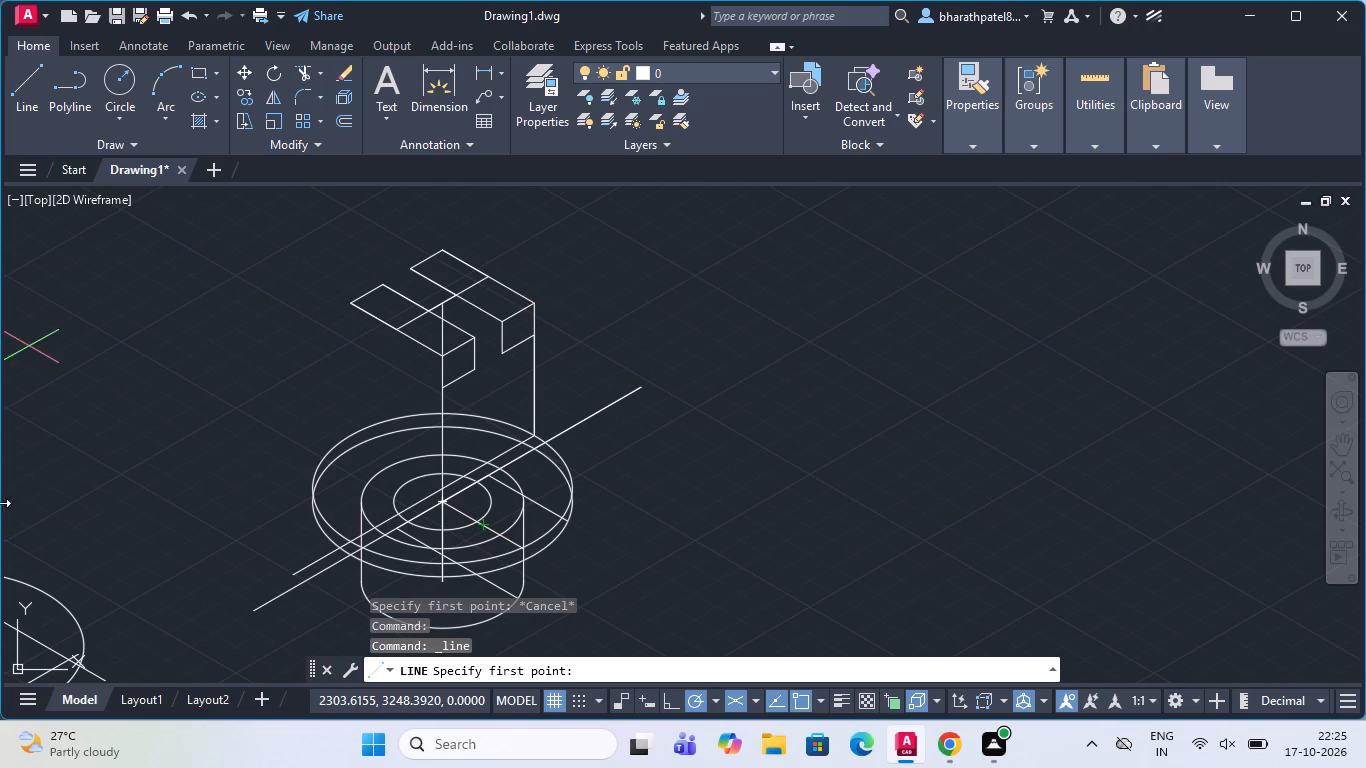
Draw a separate 40-unit line at 210° in the empty area away from the existing part.
click(14, 85)
scroll(428, 597, down, 2)
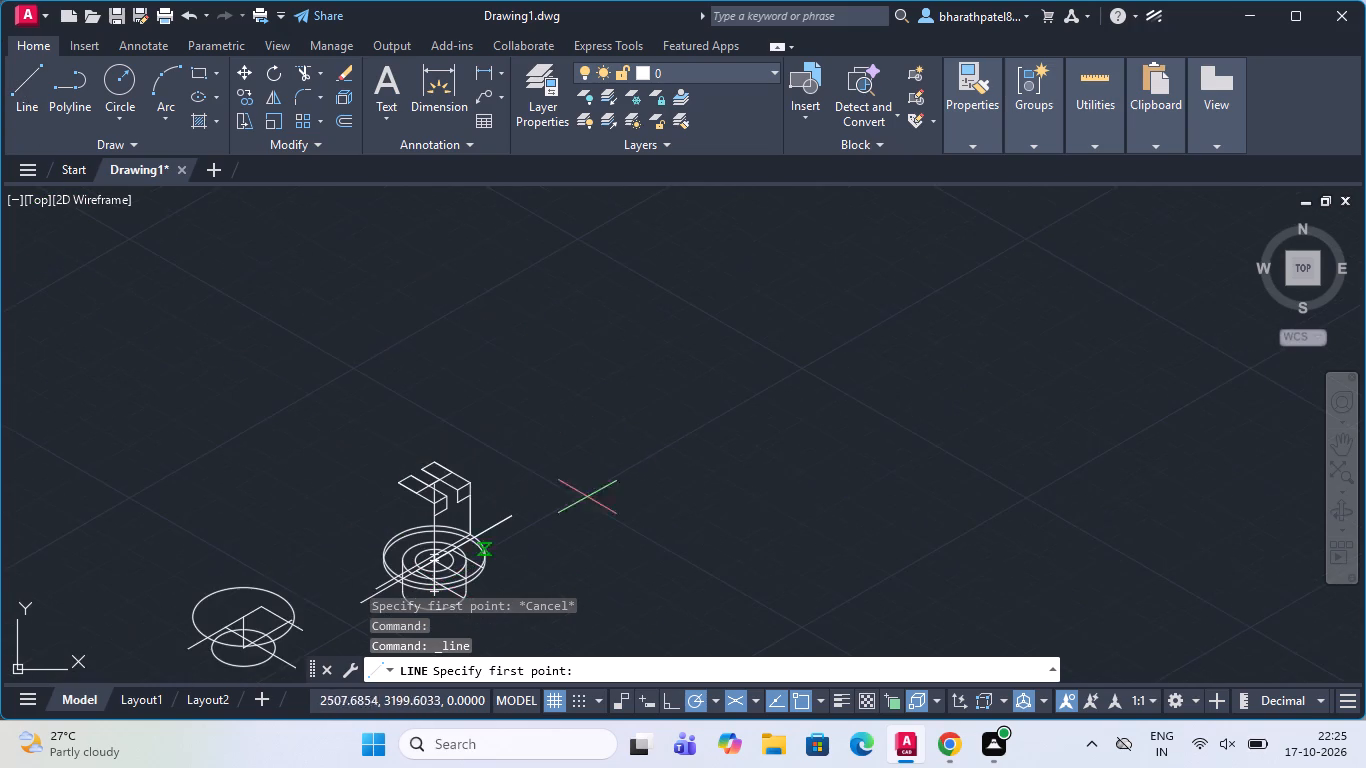
scroll(609, 423, up, 3)
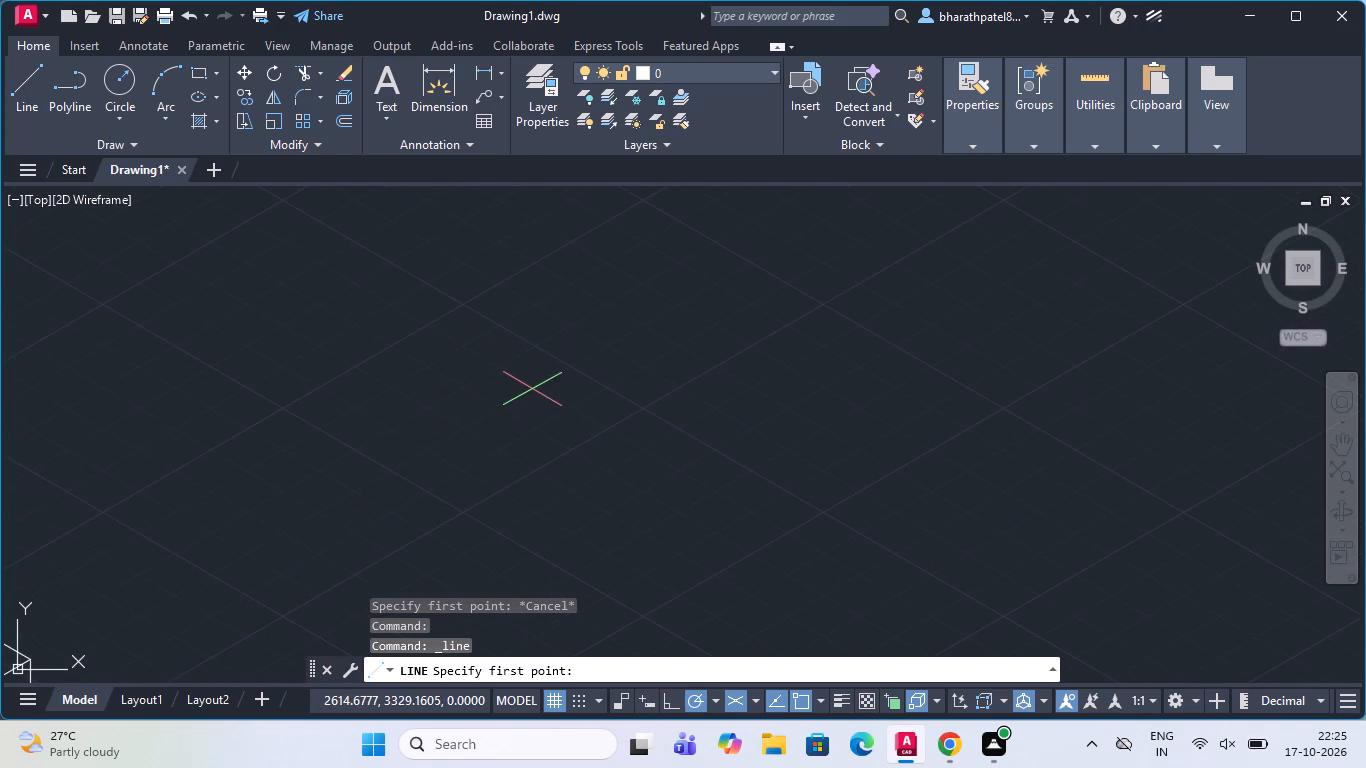
click(527, 390)
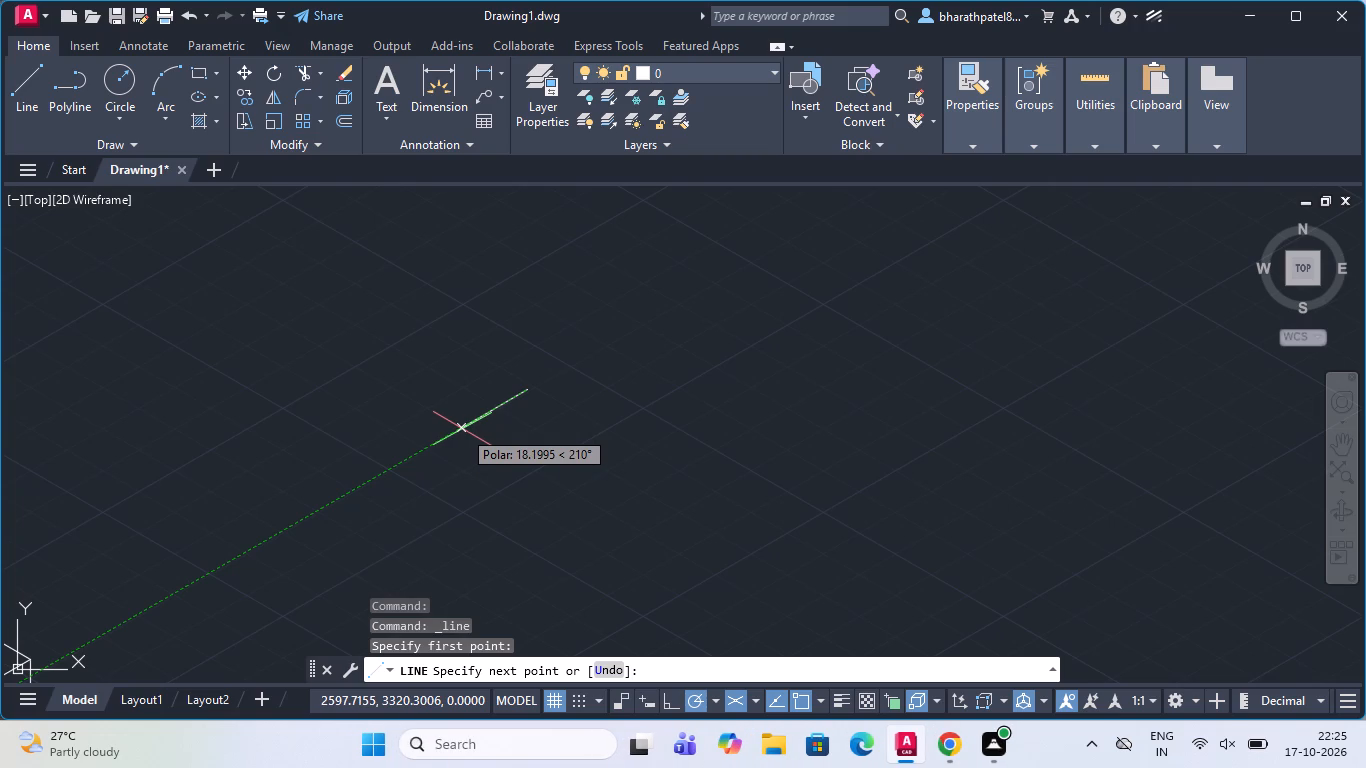
key(2)
key(Delete)
key(BackSpace)
key(BackSpace)
key(BackSpace)
key(4)
key(0)
key(Return)
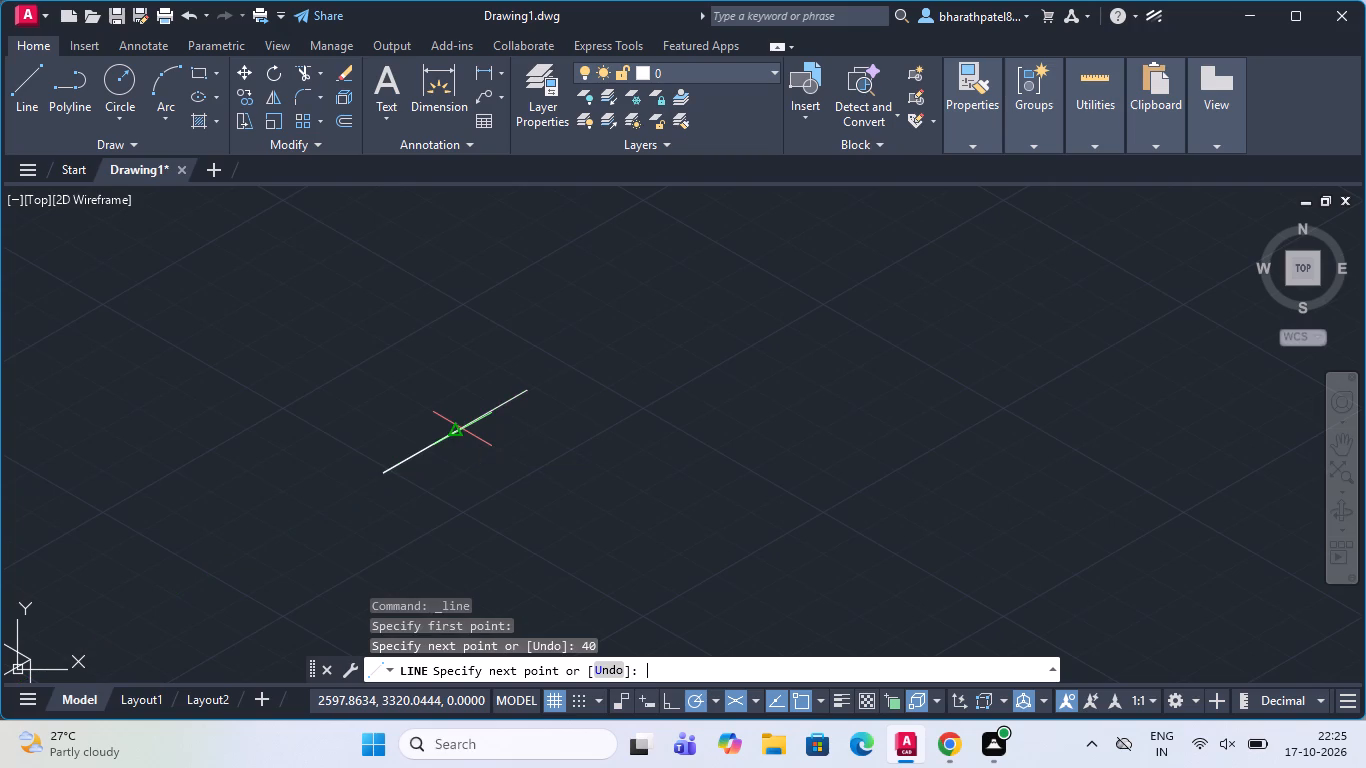
key(Escape)
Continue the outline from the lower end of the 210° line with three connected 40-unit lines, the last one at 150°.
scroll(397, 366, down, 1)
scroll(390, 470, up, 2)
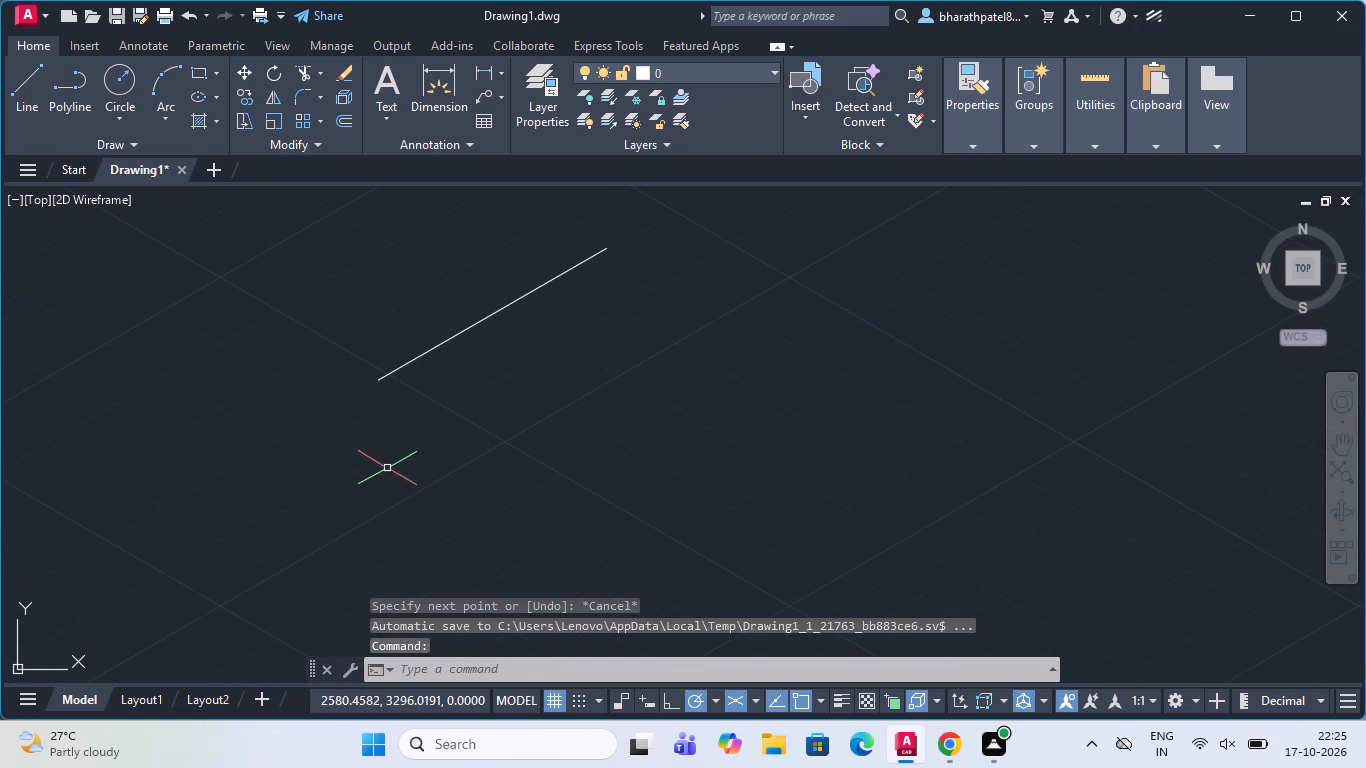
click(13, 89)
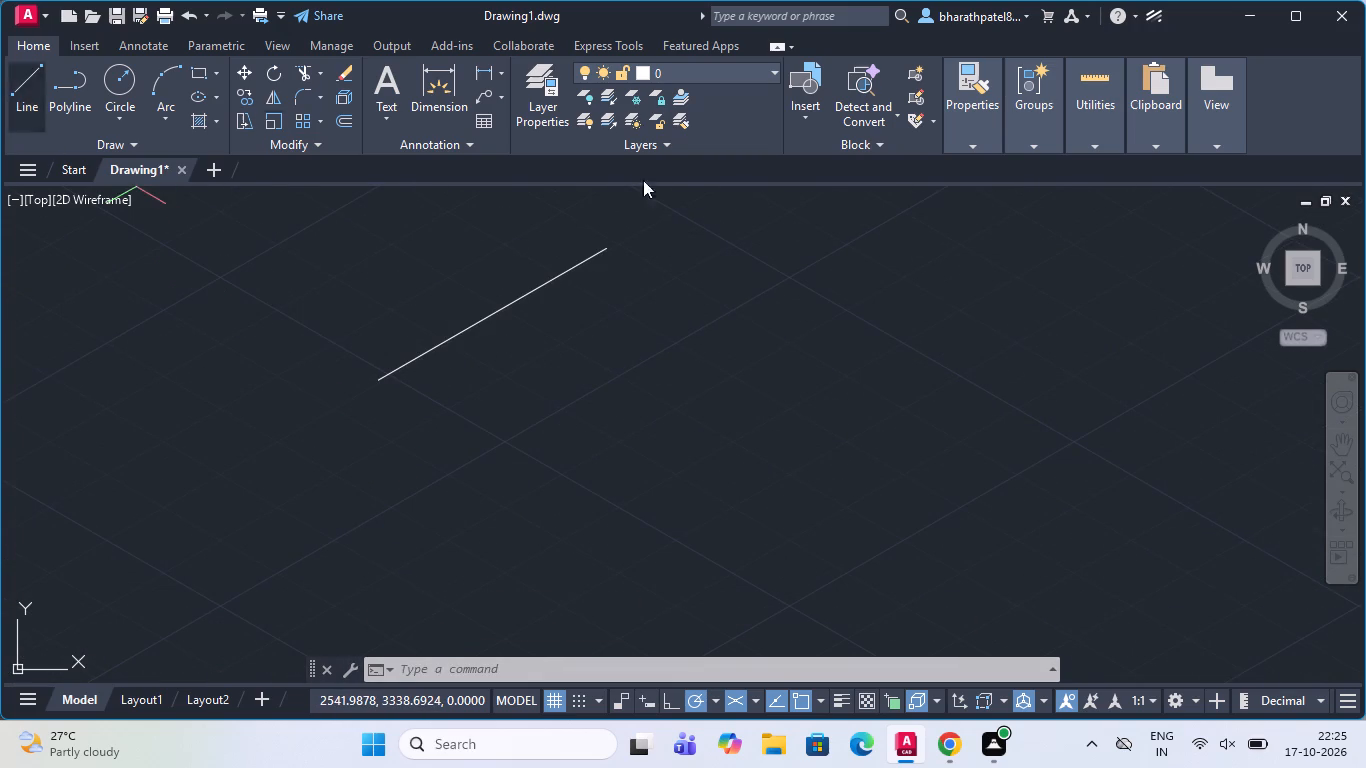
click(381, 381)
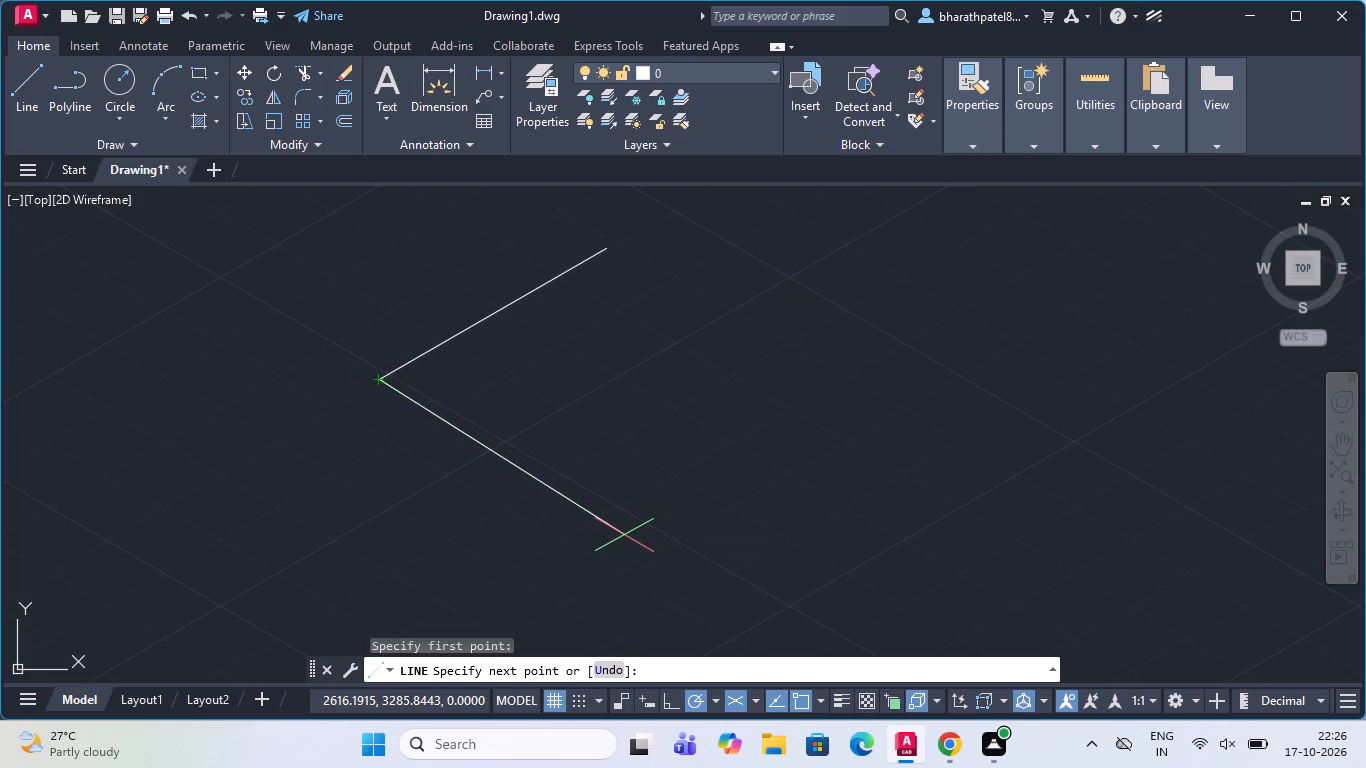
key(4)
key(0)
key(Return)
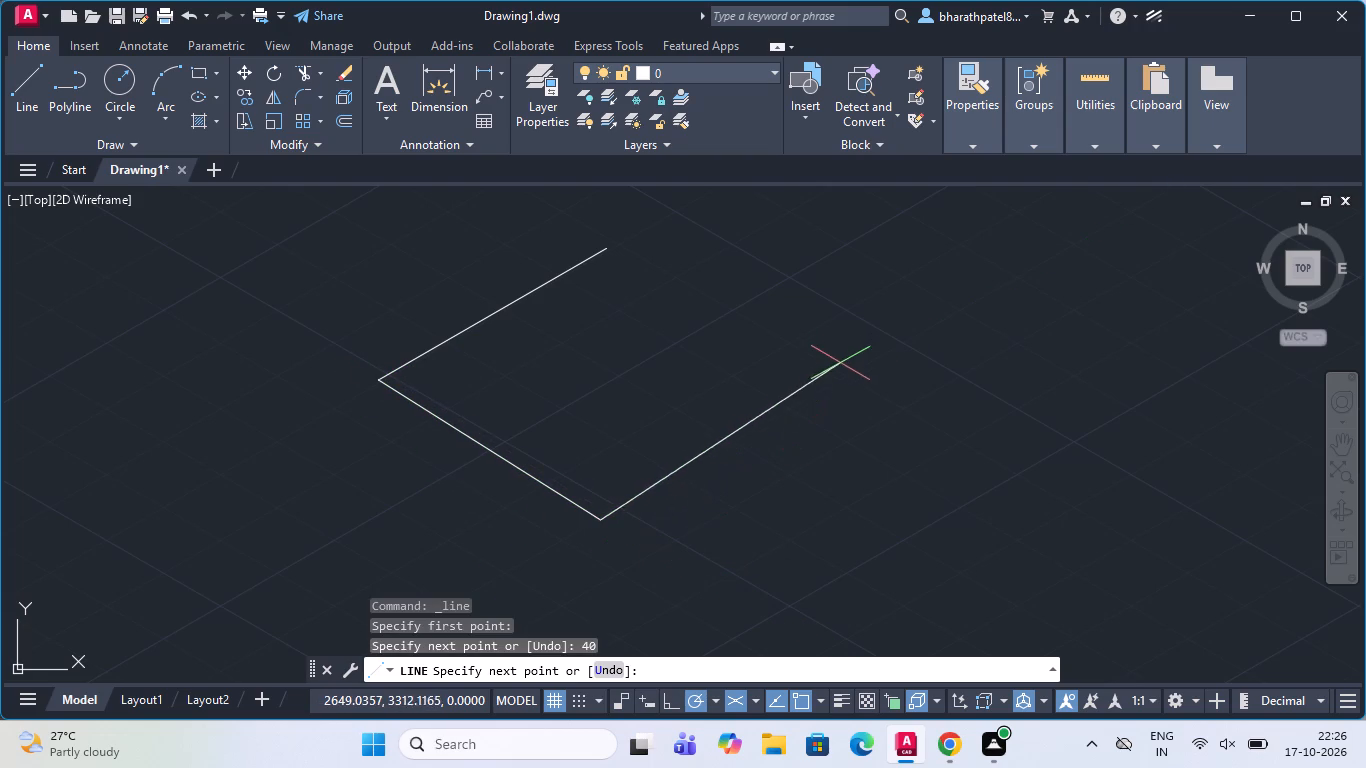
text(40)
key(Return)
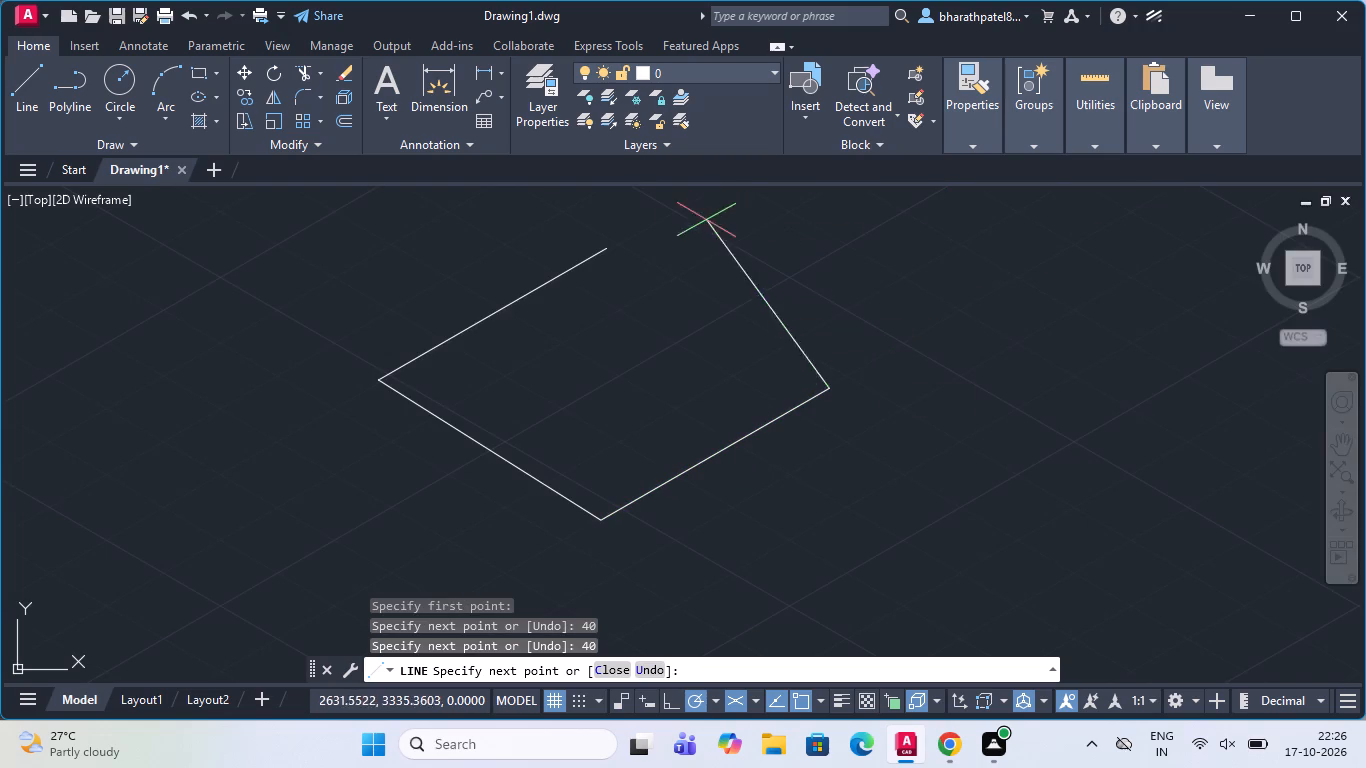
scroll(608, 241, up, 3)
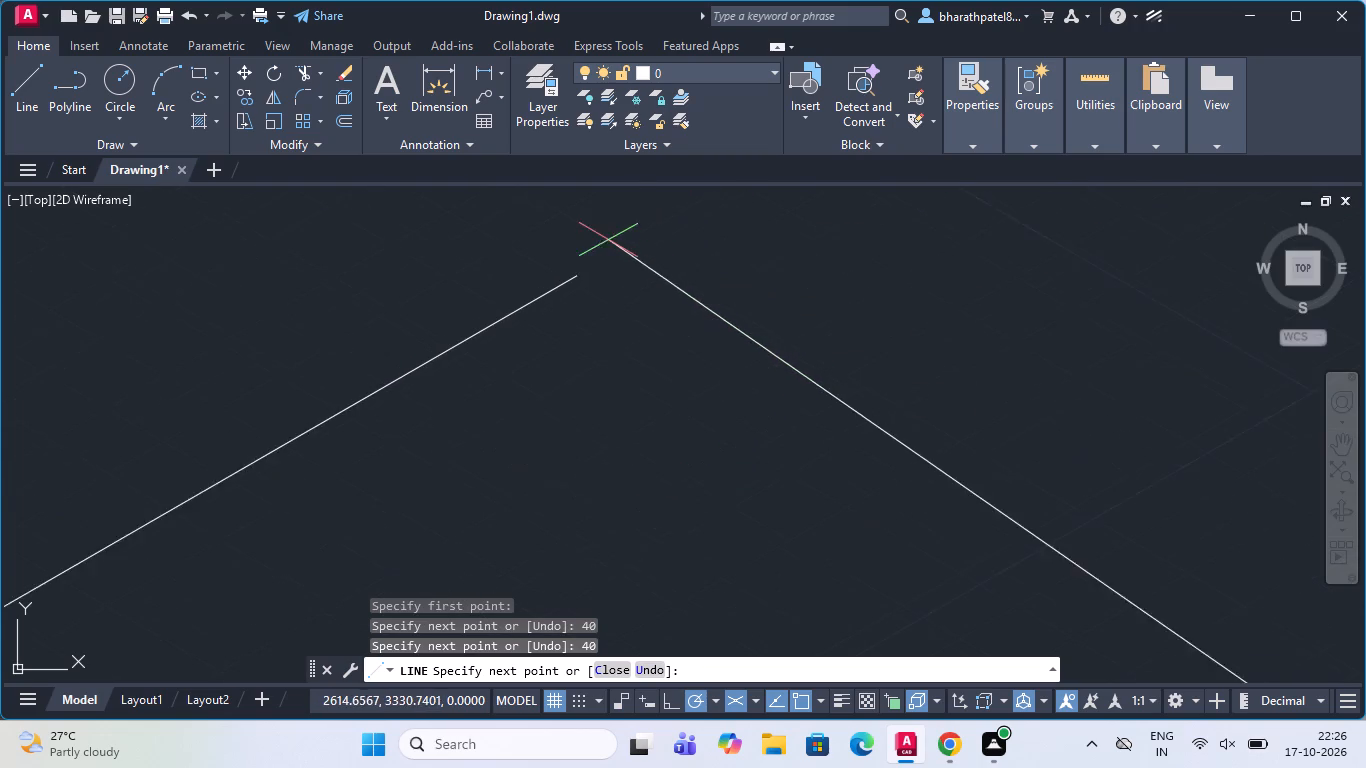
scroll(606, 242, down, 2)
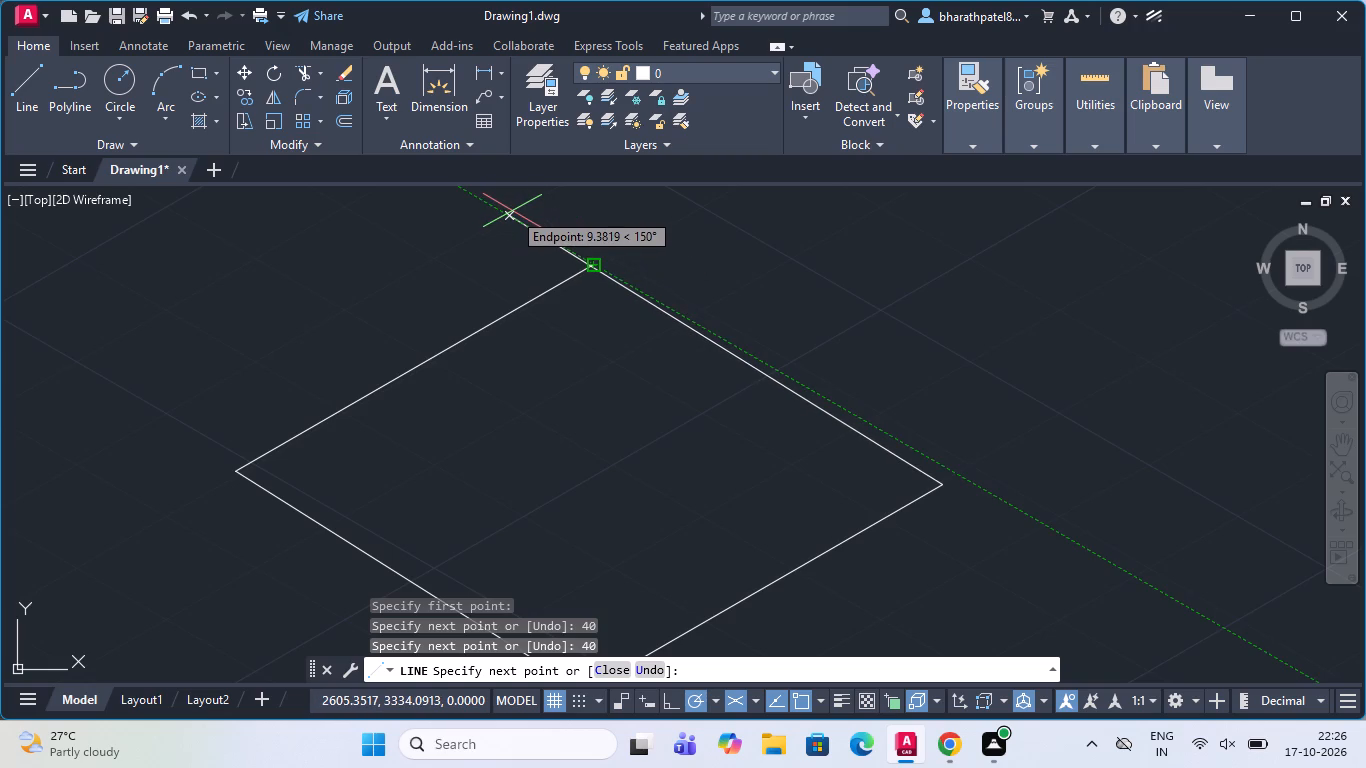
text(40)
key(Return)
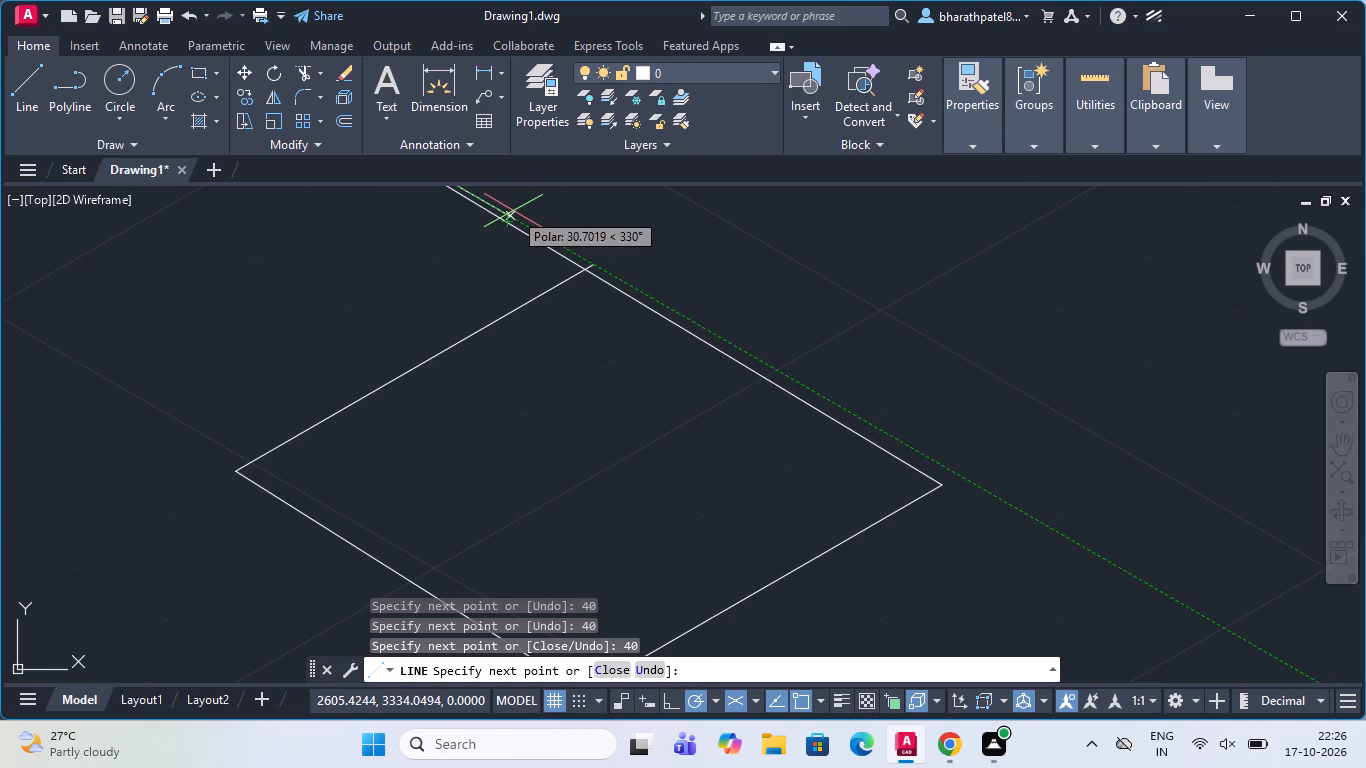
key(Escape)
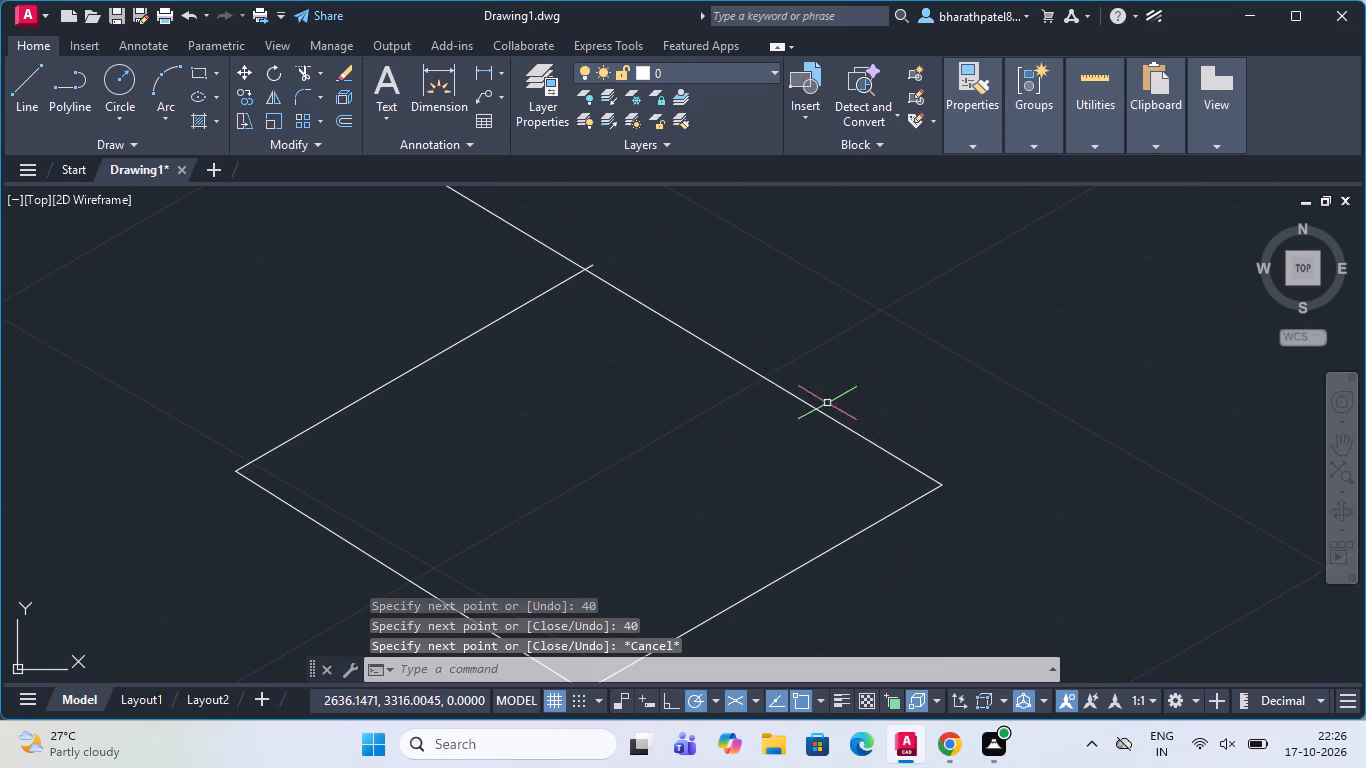
Replace the outline's overshooting upper-right side with a 40-unit line at 330° from the top corner, using 30° polar tracking.
click(810, 406)
key(Delete)
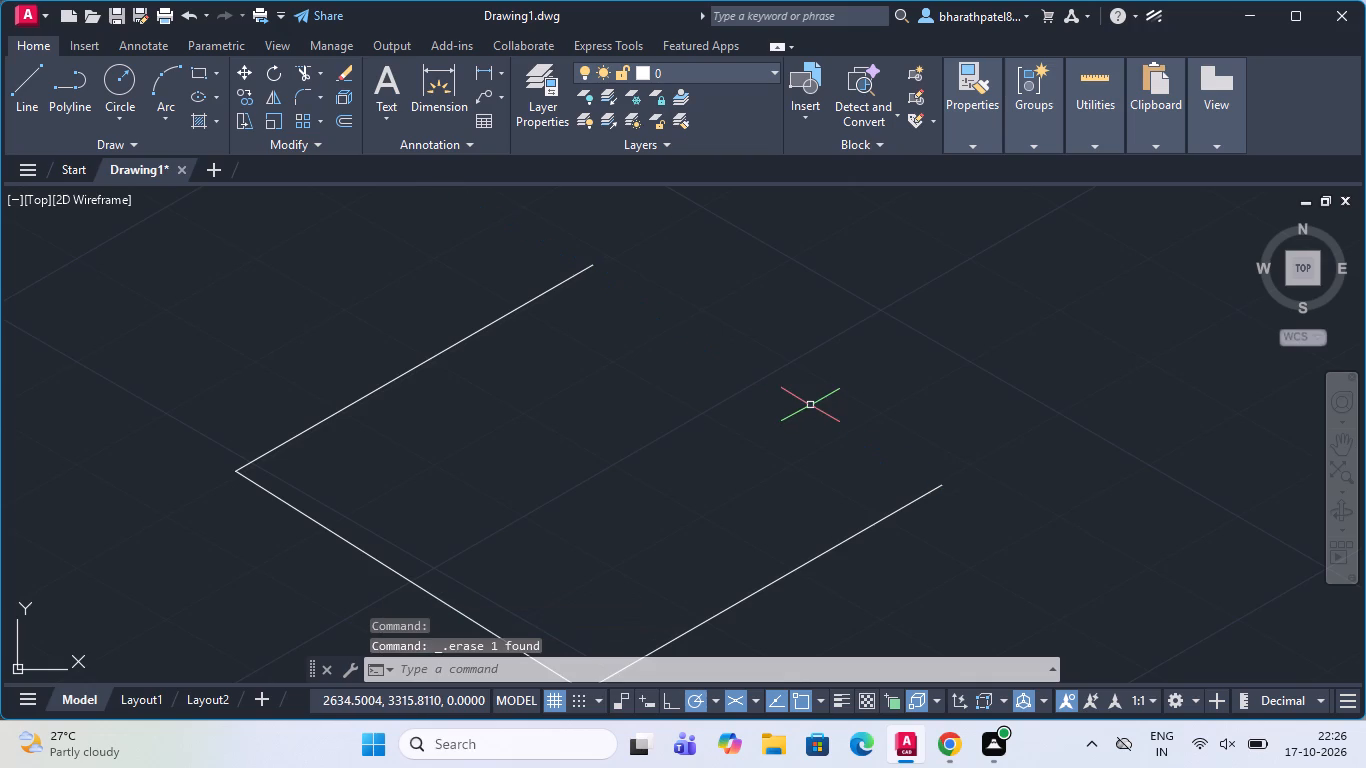
click(29, 85)
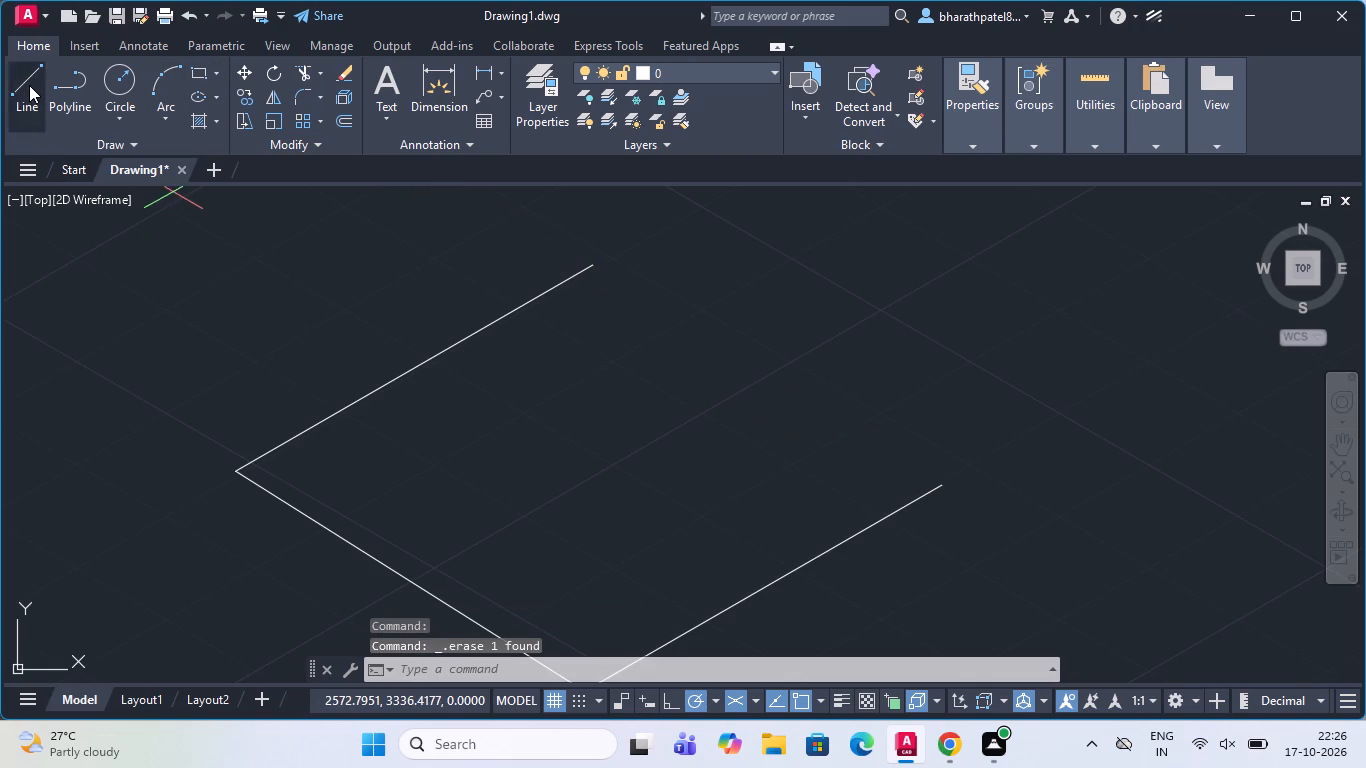
click(592, 260)
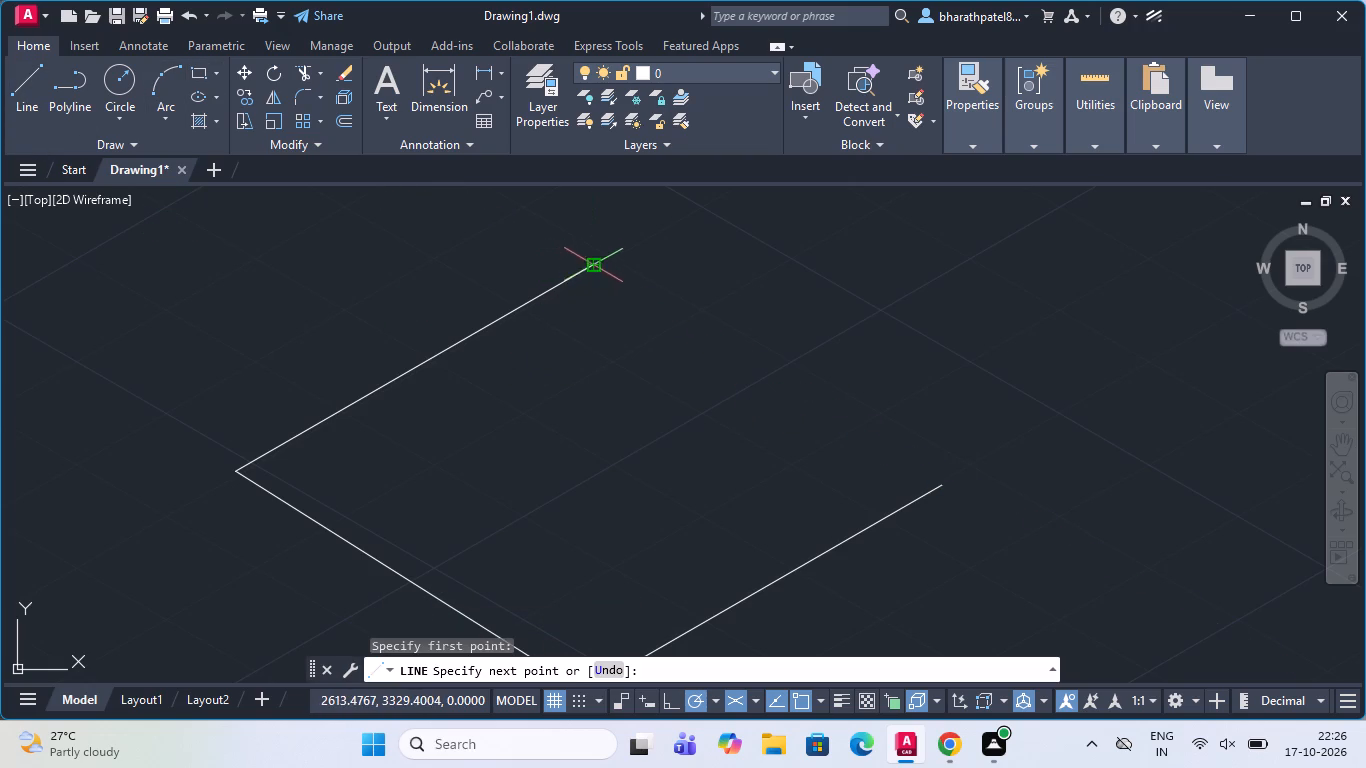
scroll(949, 482, up, 2)
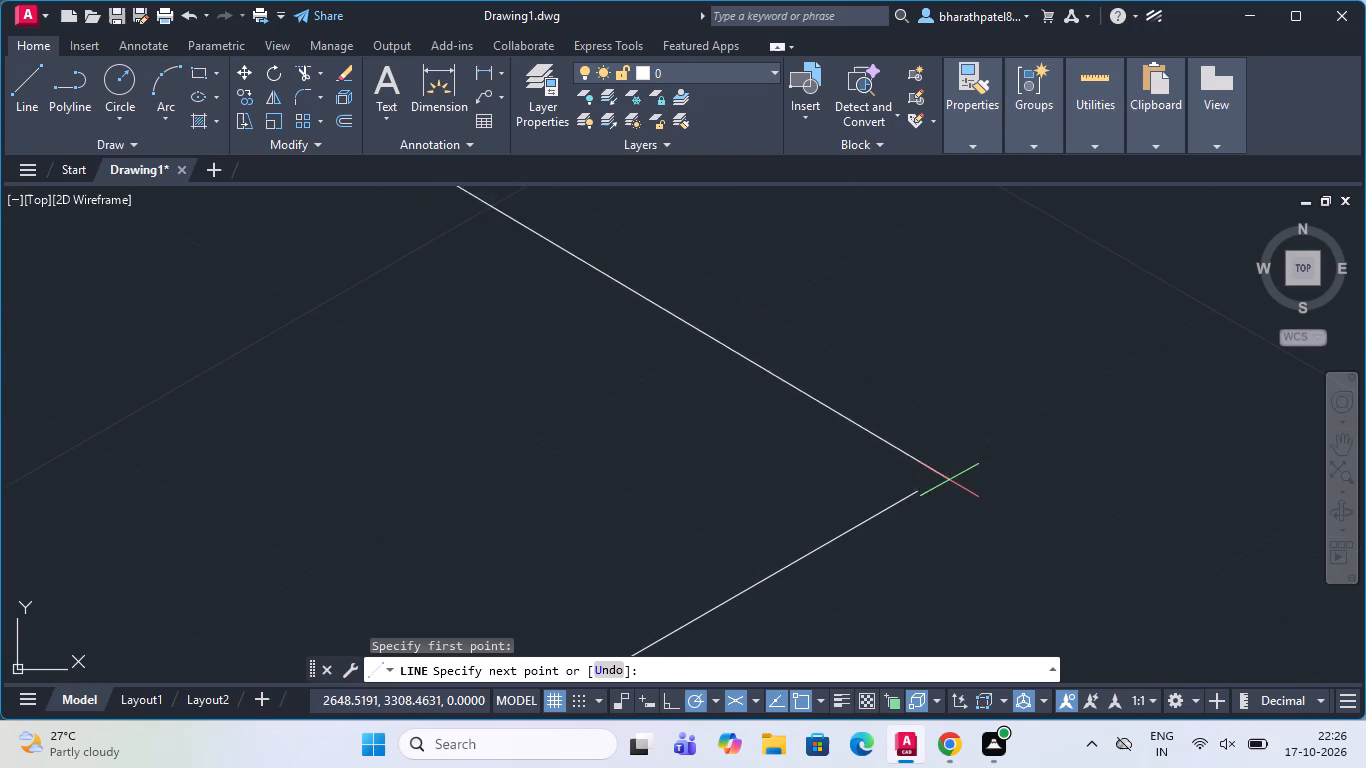
scroll(920, 492, up, 3)
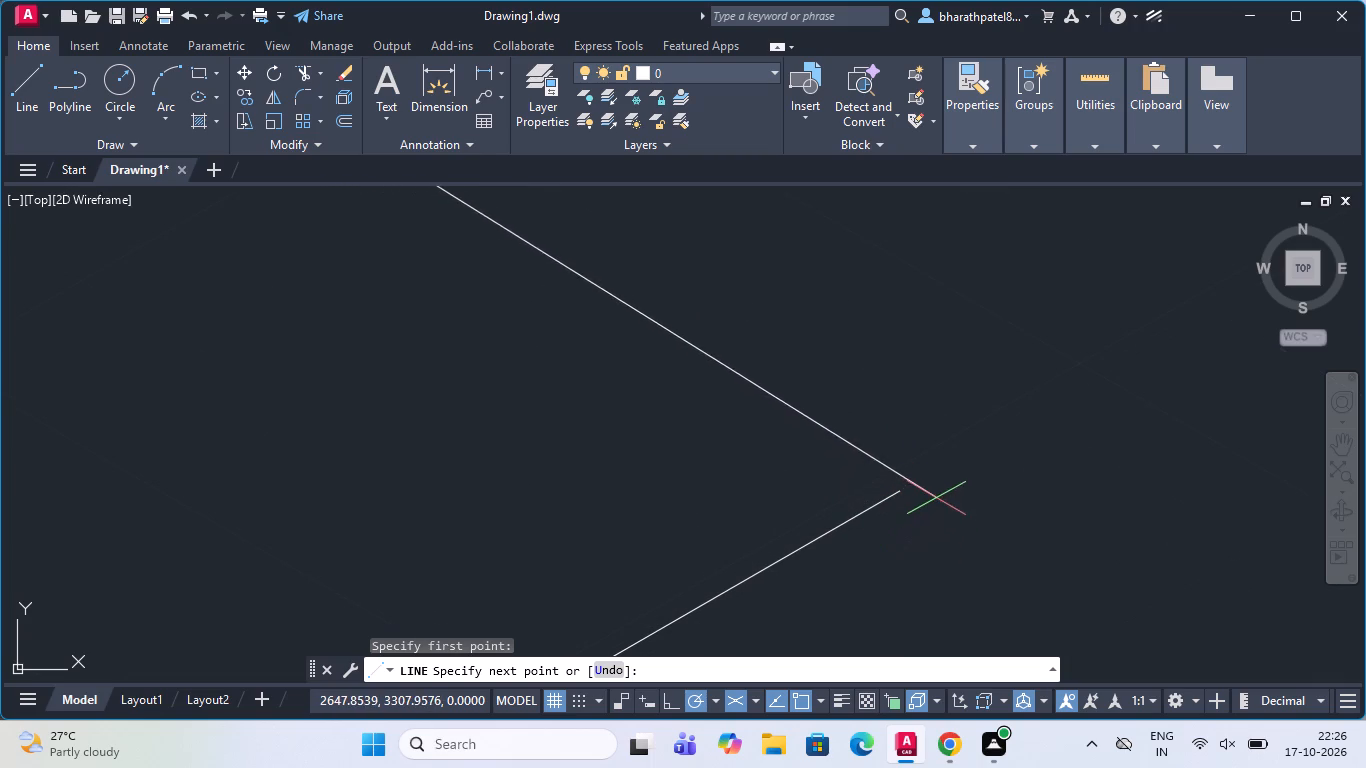
click(709, 700)
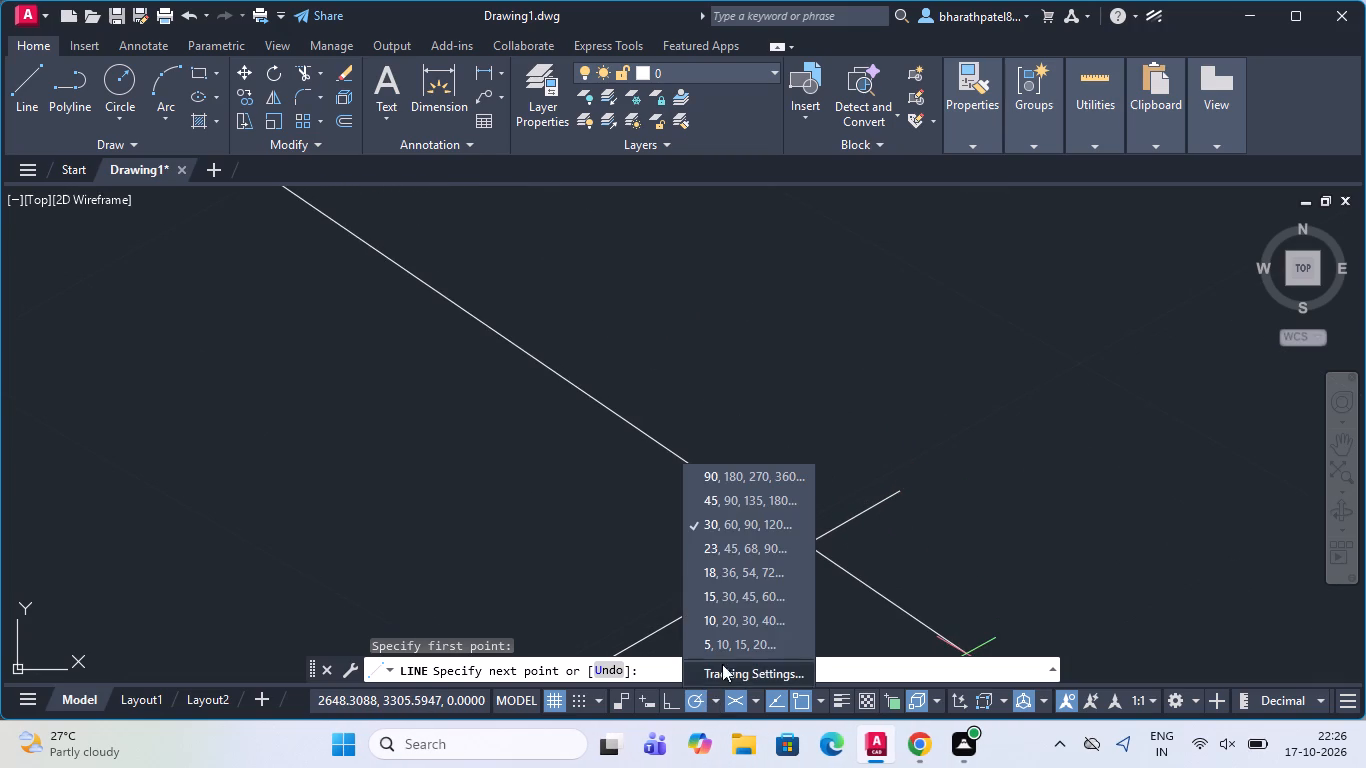
click(766, 518)
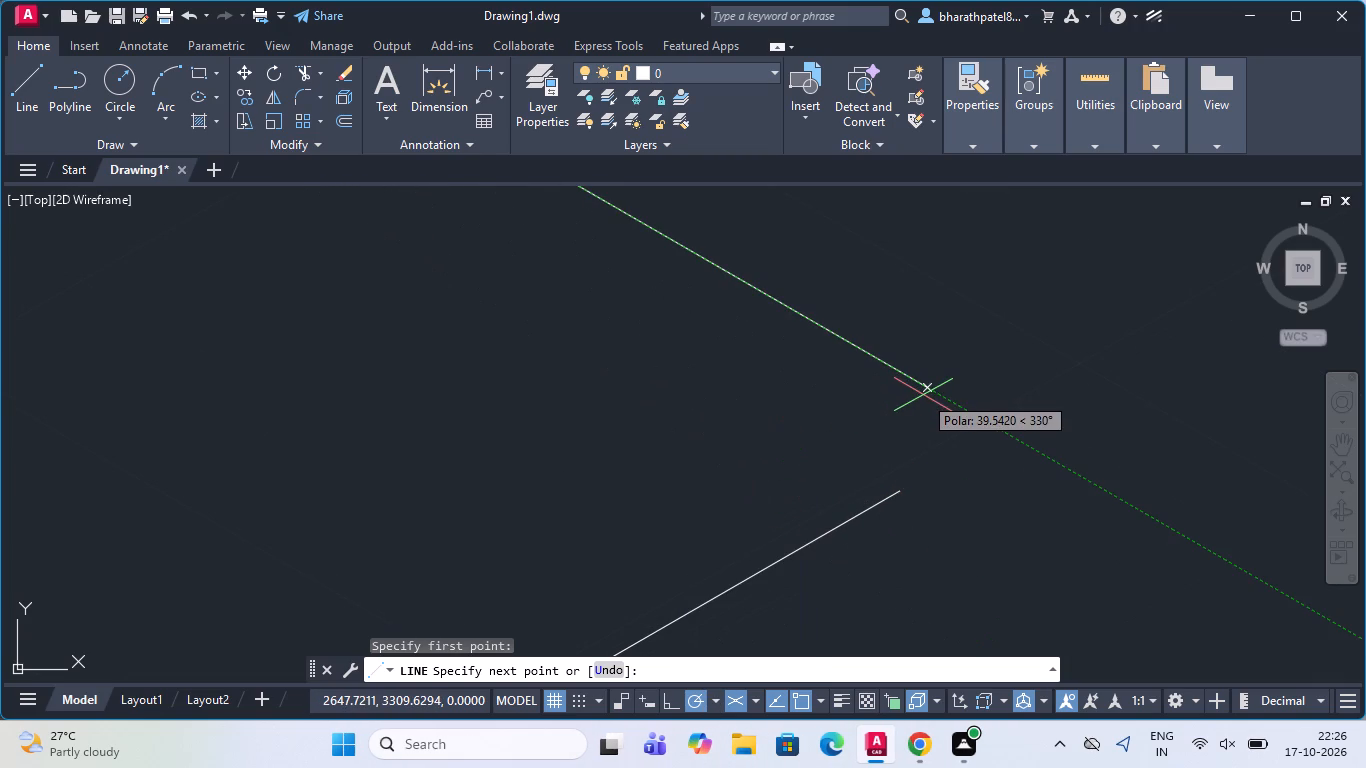
scroll(923, 395, down, 5)
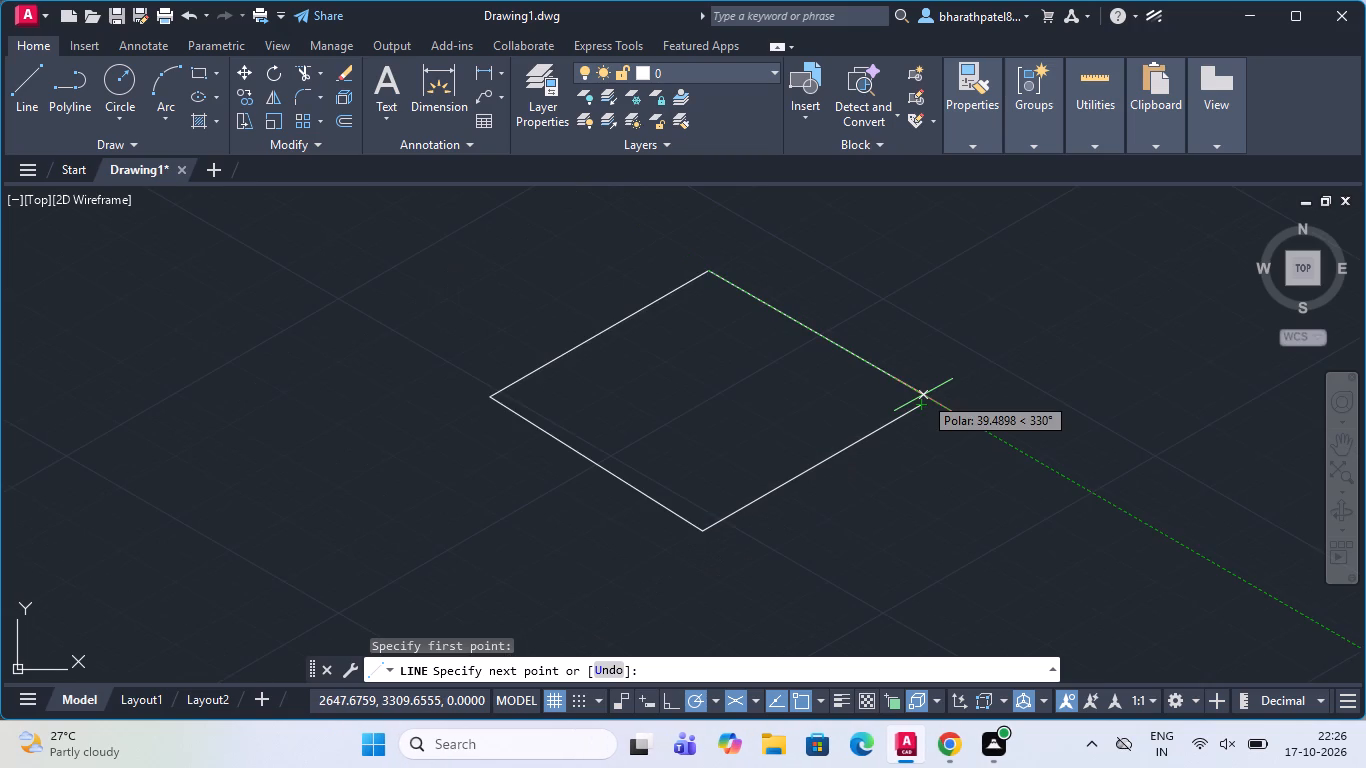
text(40)
key(Return)
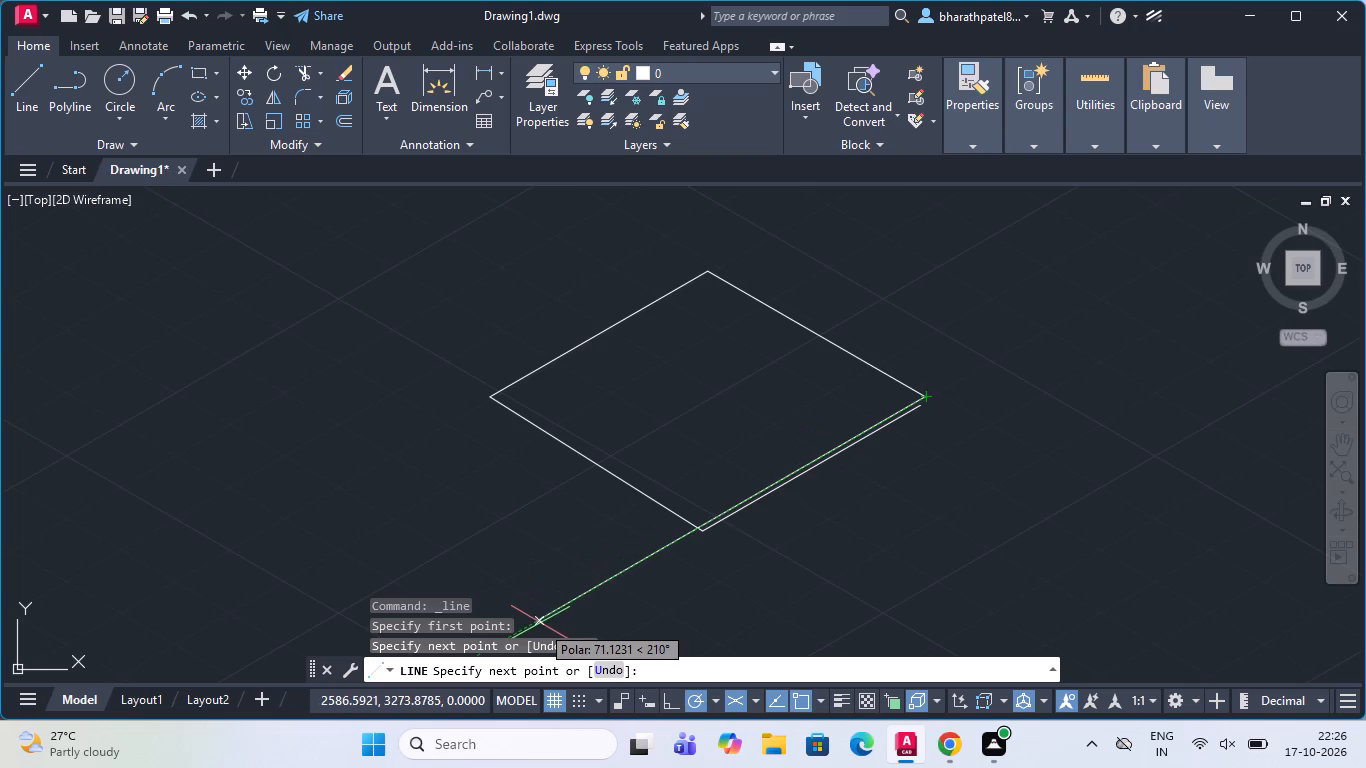
key(Escape)
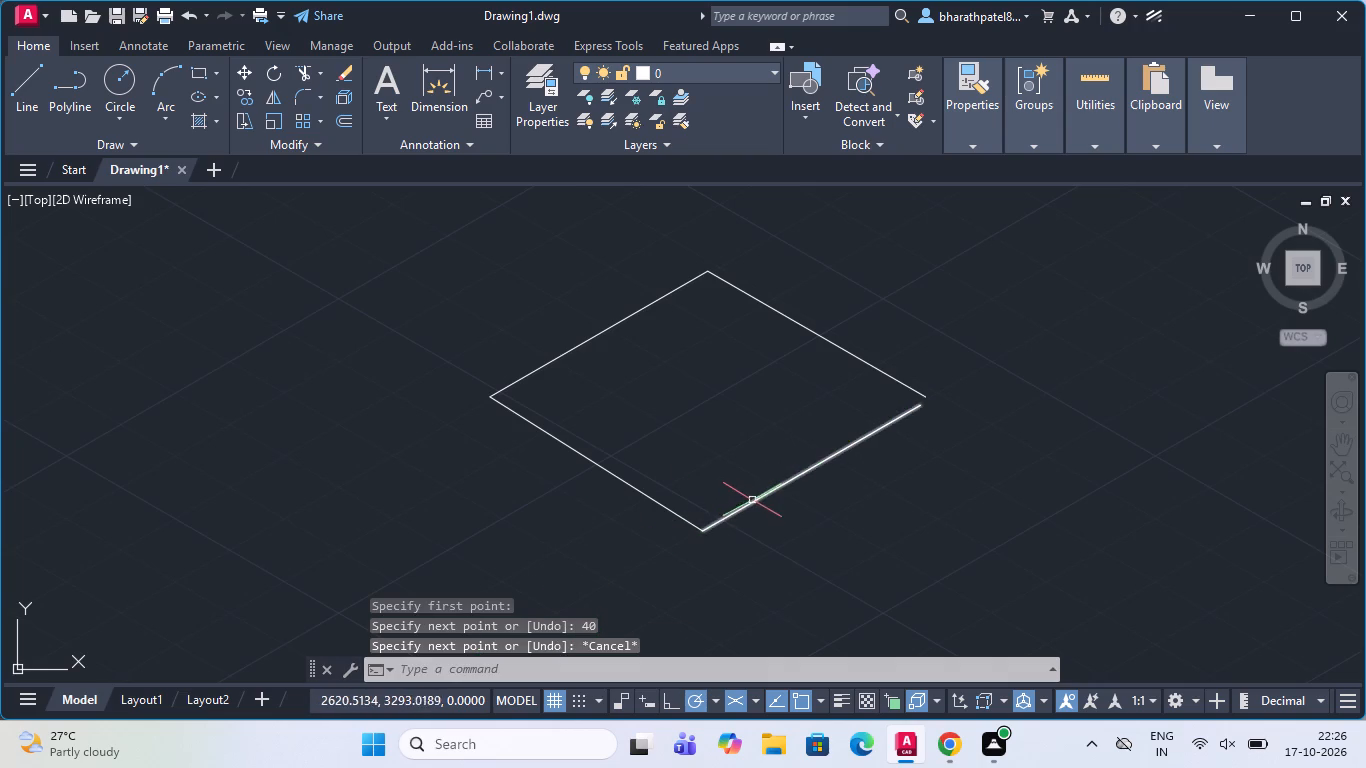
Replace the outline's misaligned lower-right side with a 40-unit line at 210° from the right corner.
click(753, 502)
key(Delete)
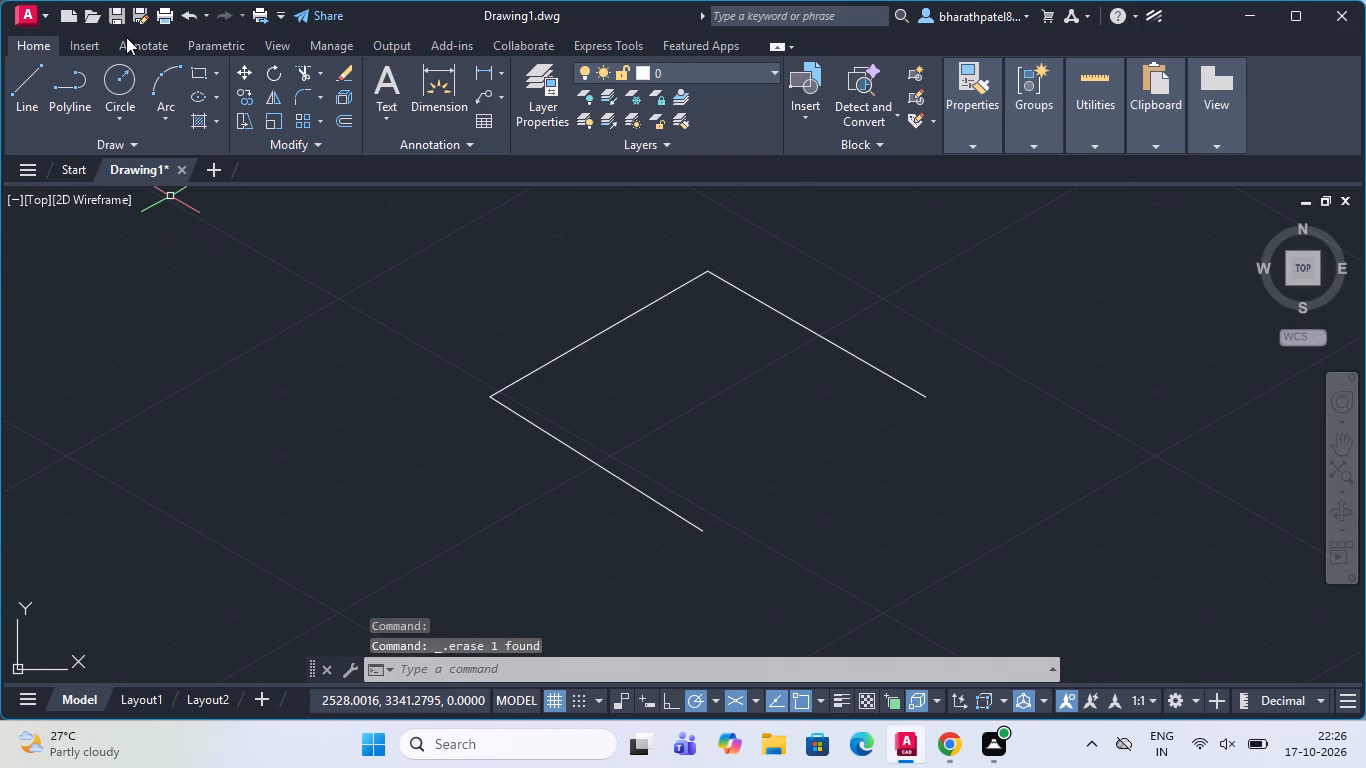
click(24, 76)
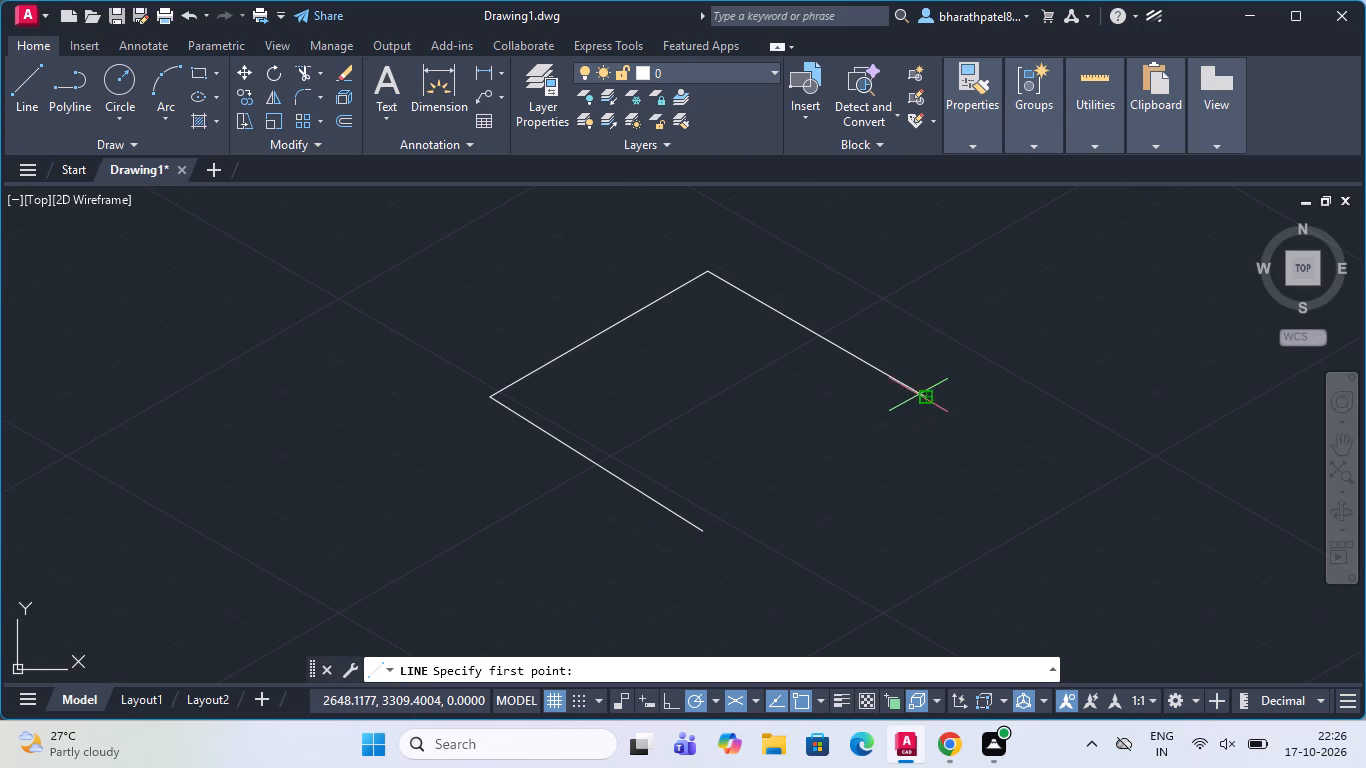
click(921, 397)
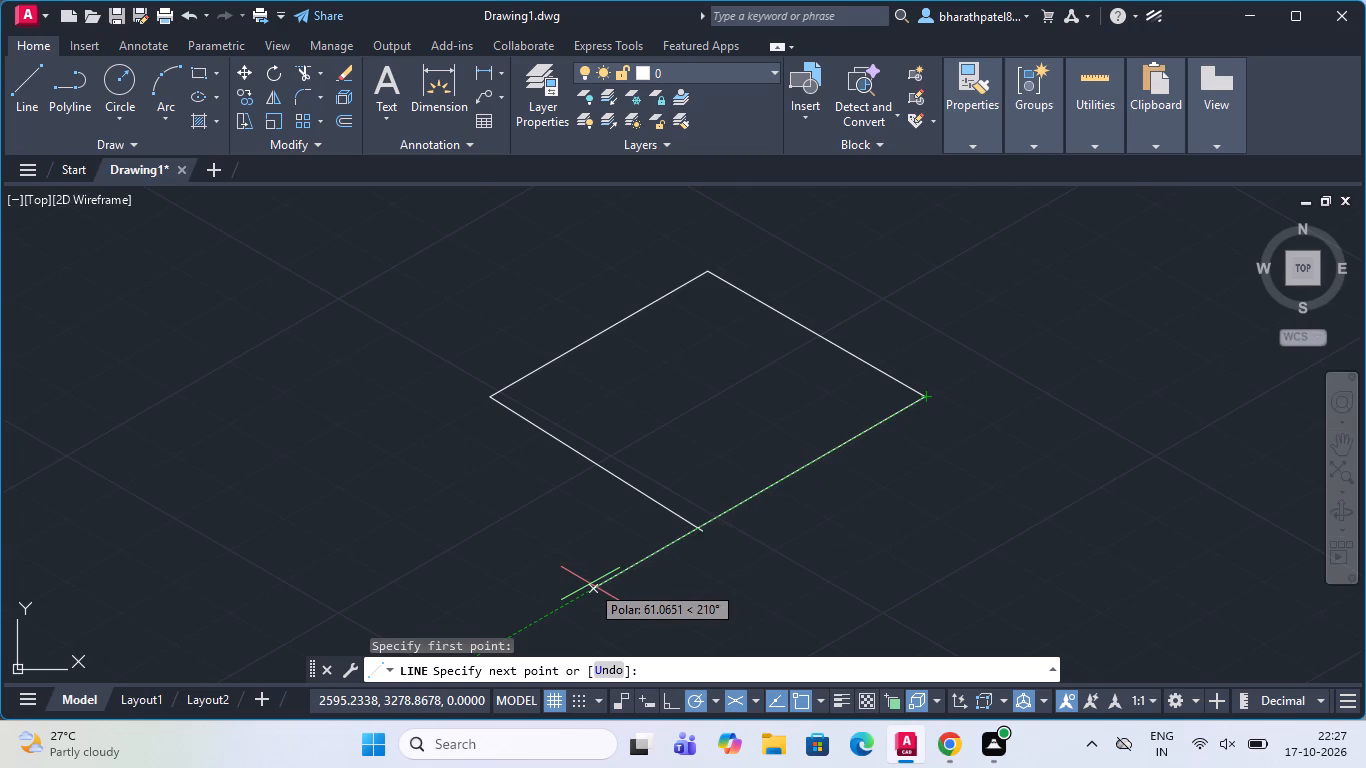
key(4)
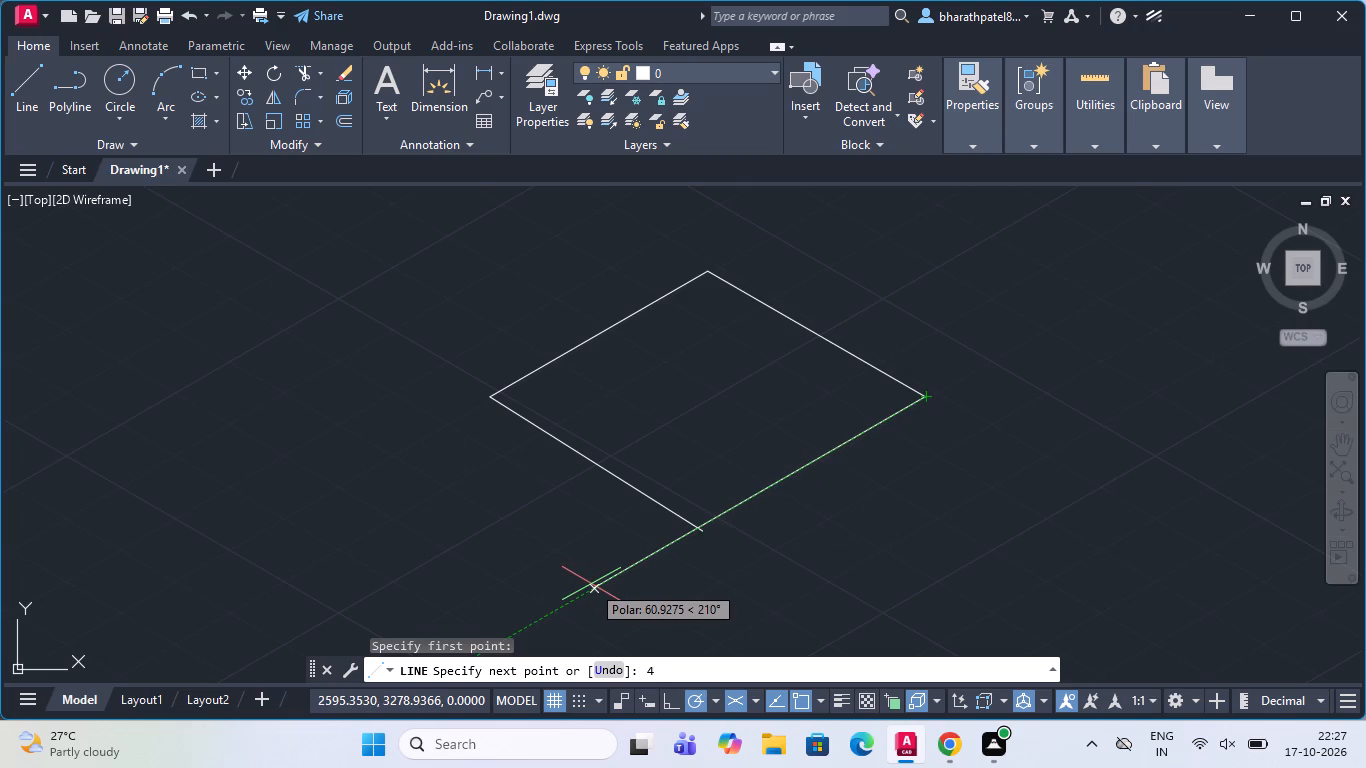
key(0)
key(Return)
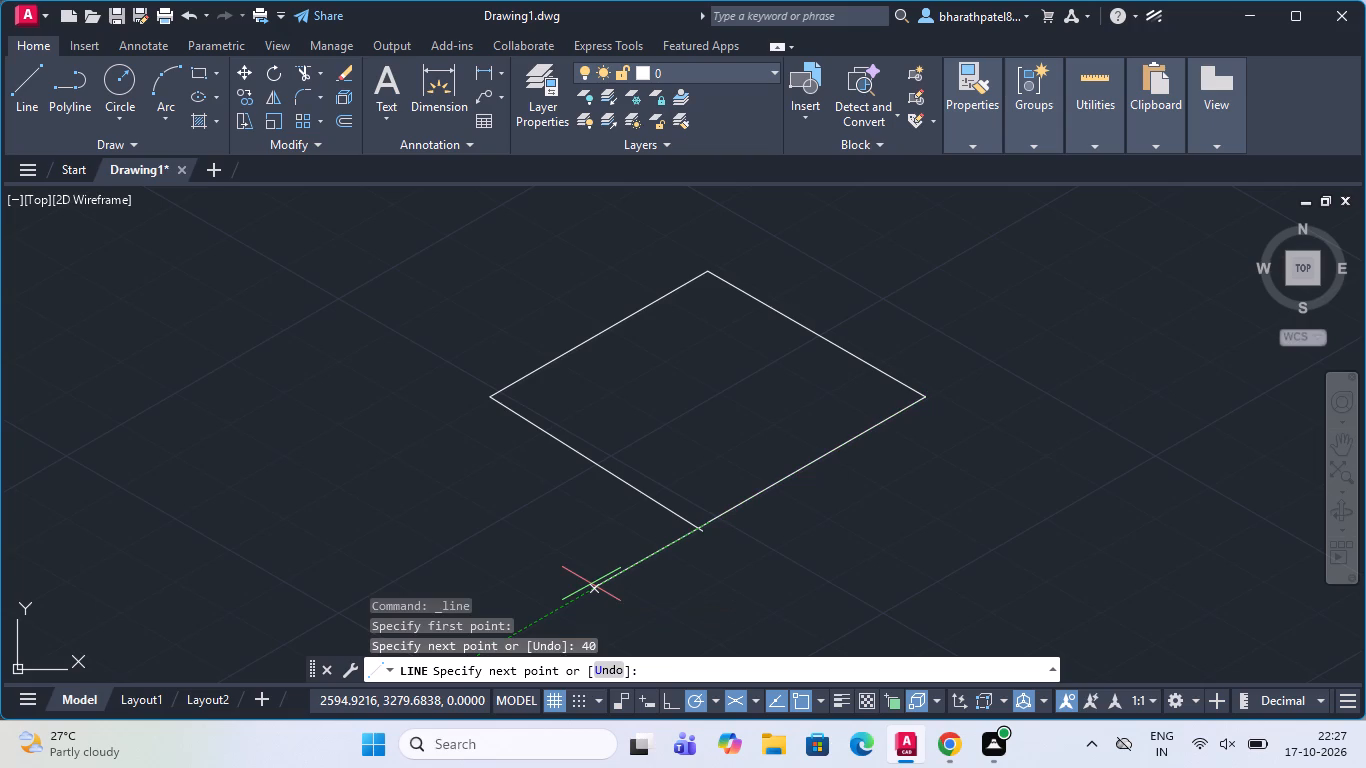
key(Escape)
Replace the outline's lower-left side with a 40-unit line at 150° from the bottom corner.
click(636, 488)
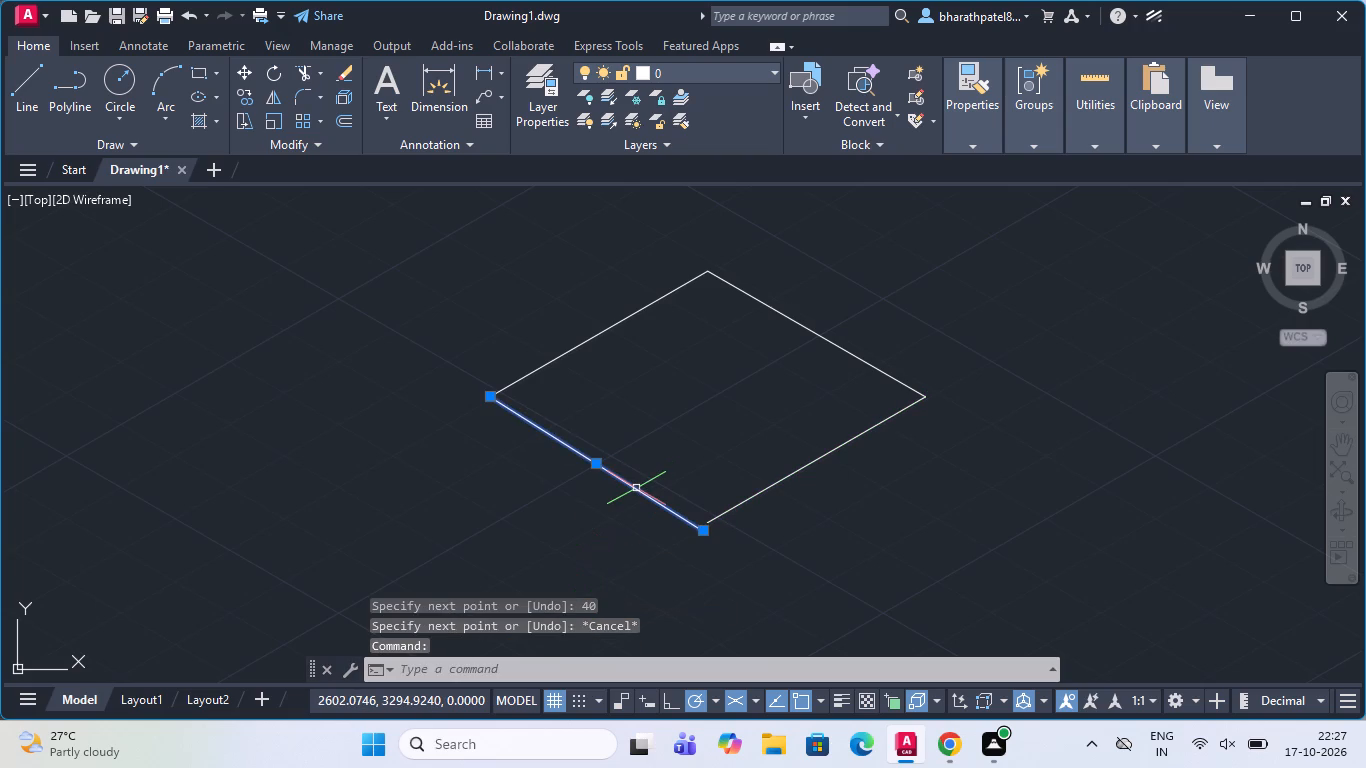
key(Delete)
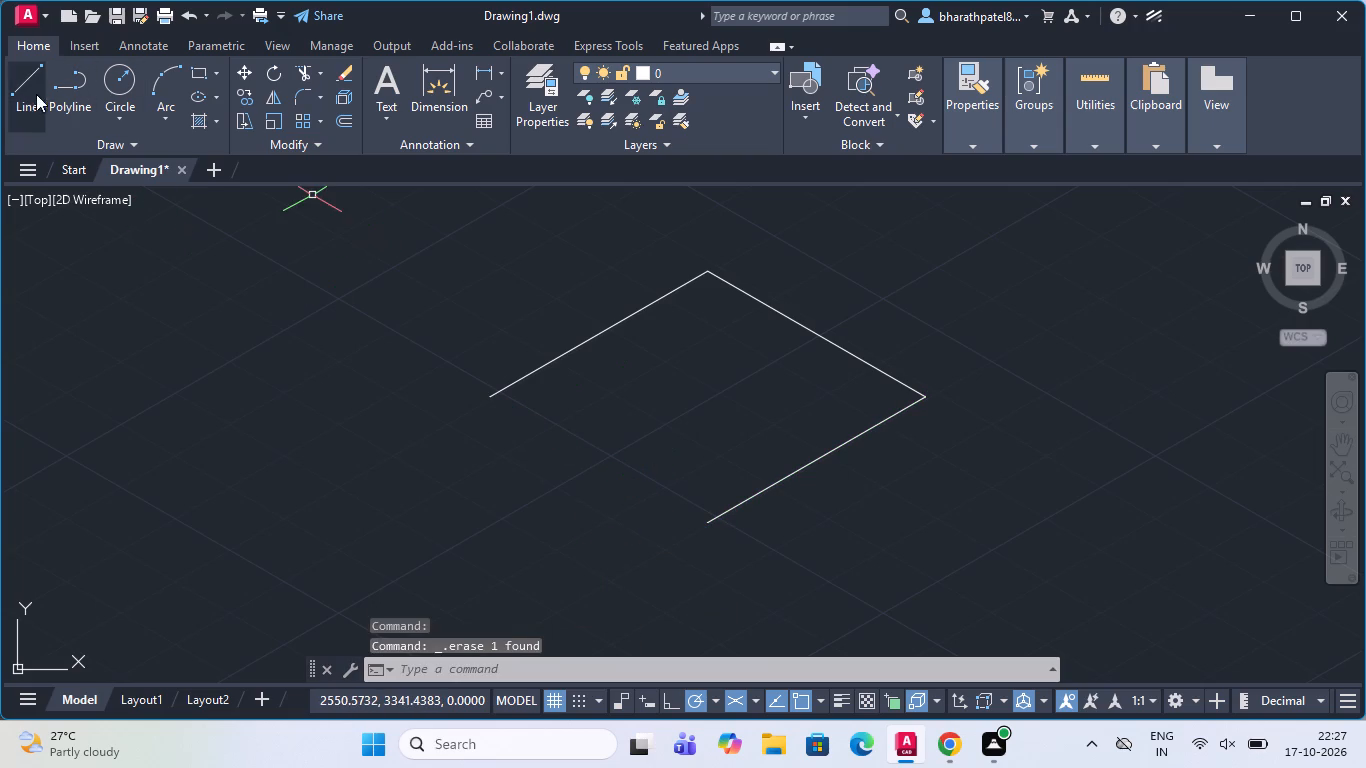
click(25, 83)
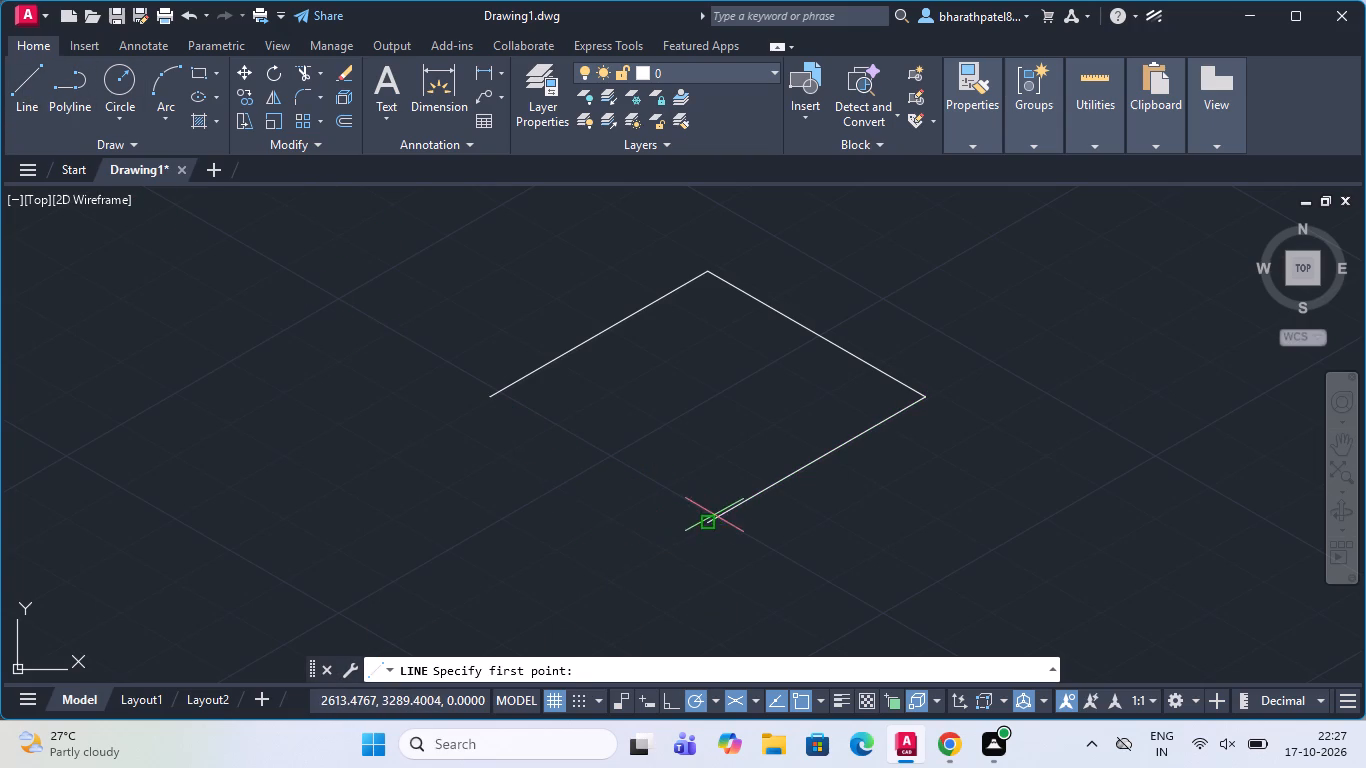
click(709, 523)
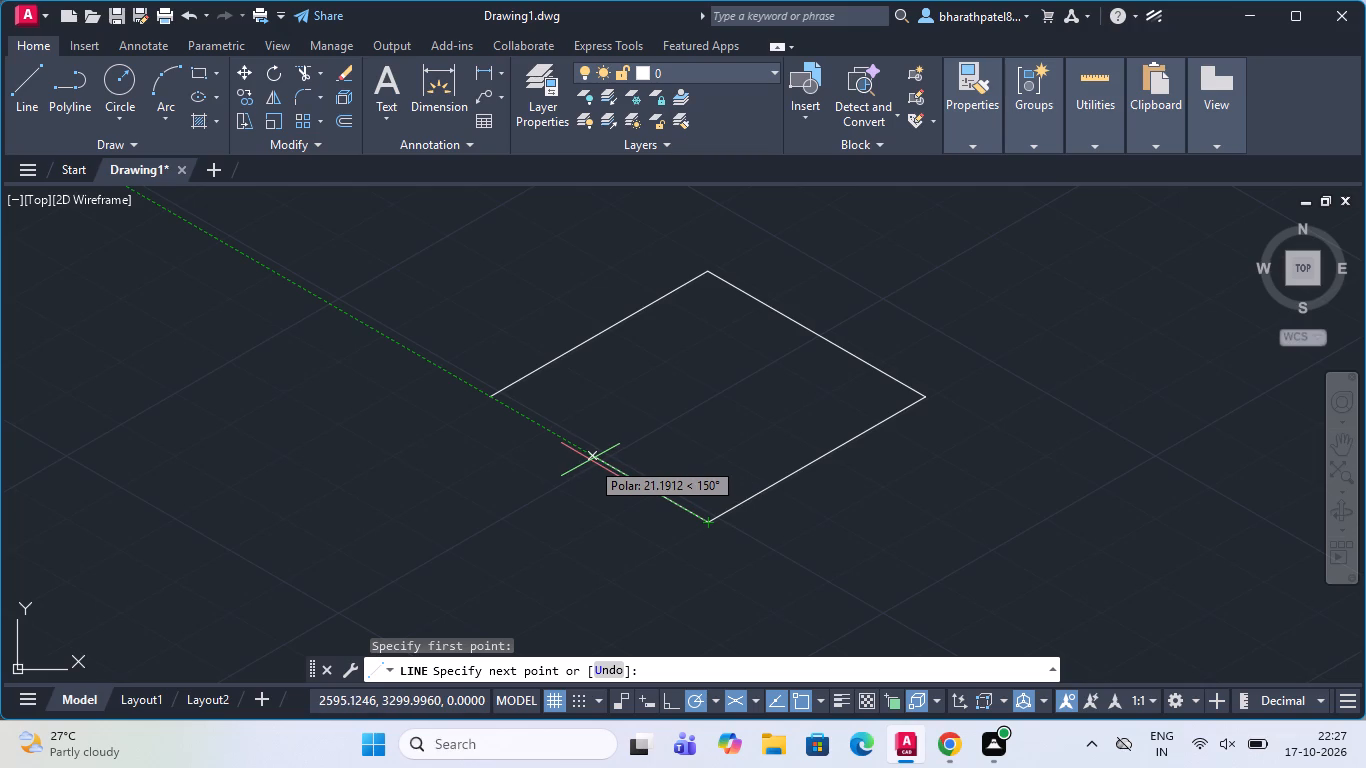
text(40)
key(Return)
scroll(485, 353, up, 1)
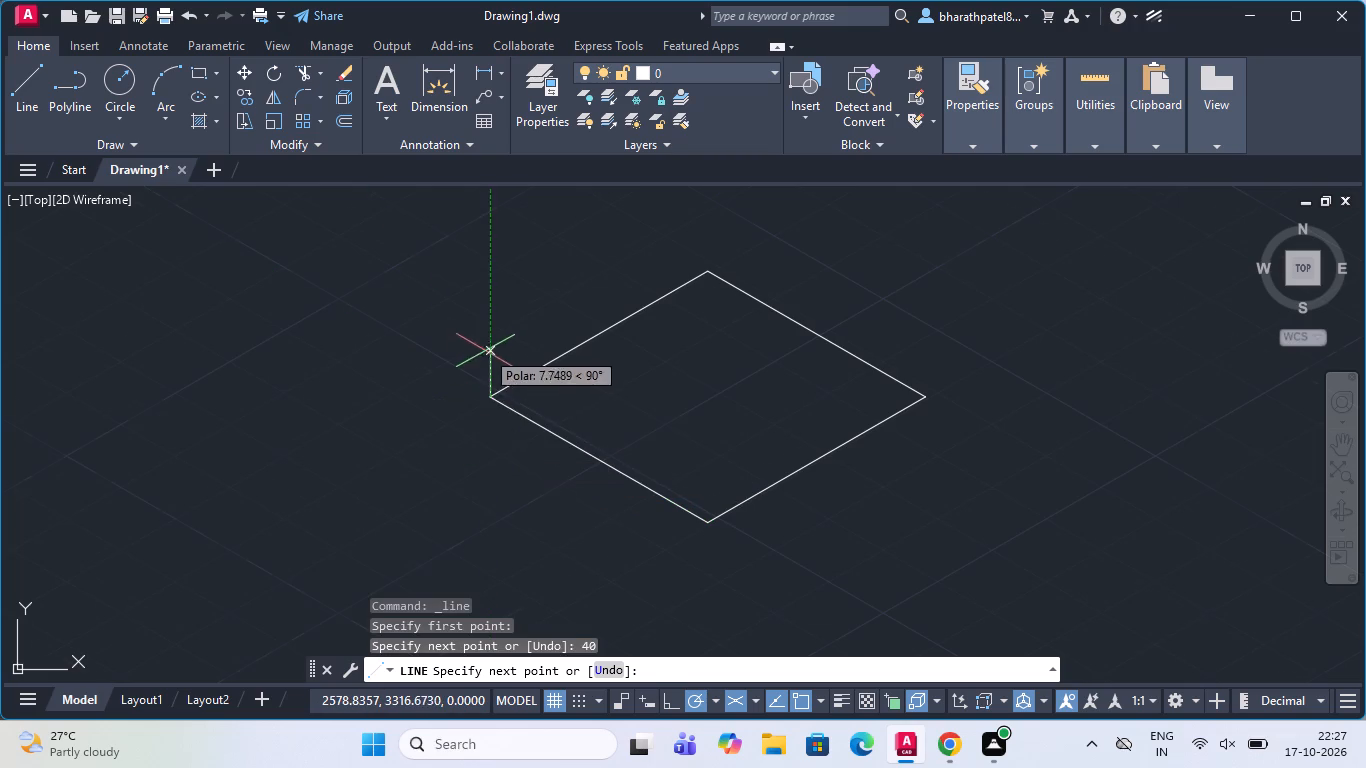
scroll(485, 353, up, 2)
key(Escape)
scroll(481, 384, down, 3)
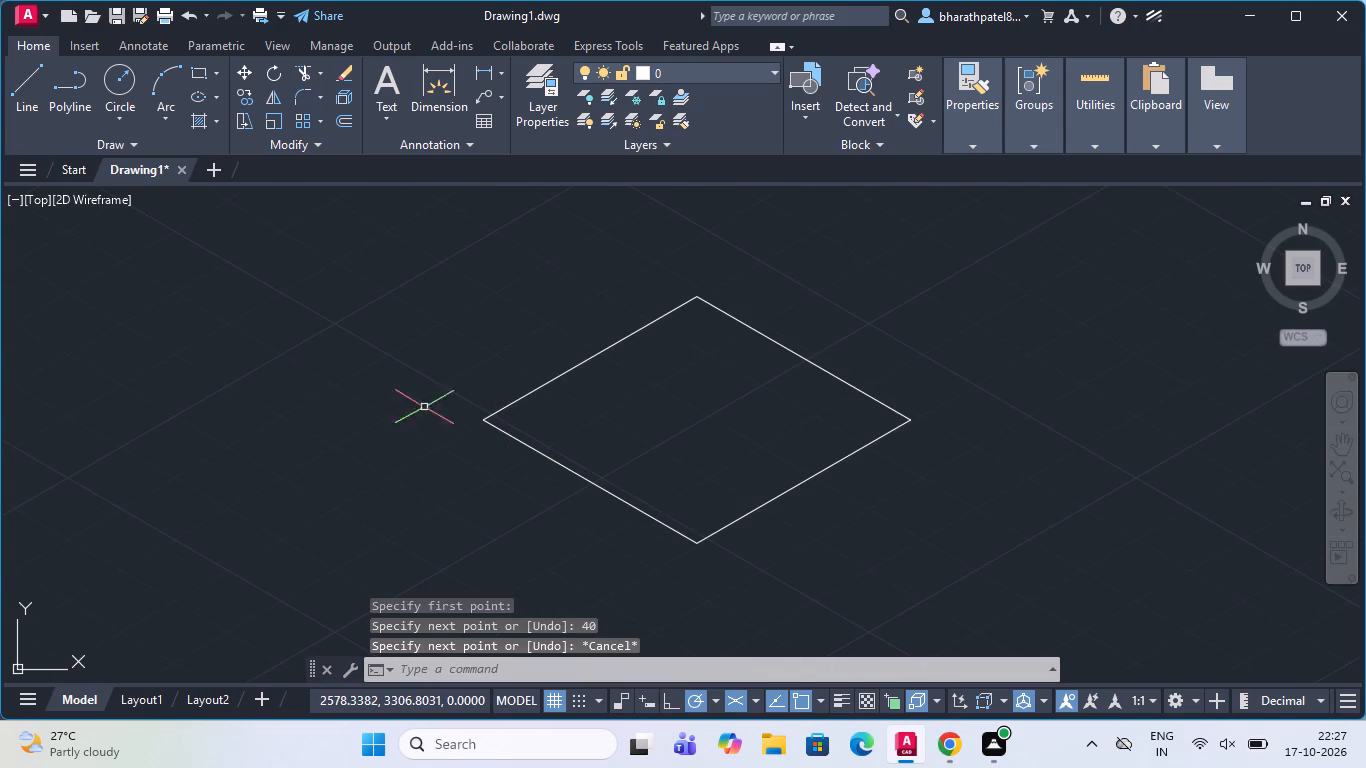
Draw a line across the isometric square from the upper-left side's midpoint to the lower-right side's midpoint.
click(29, 87)
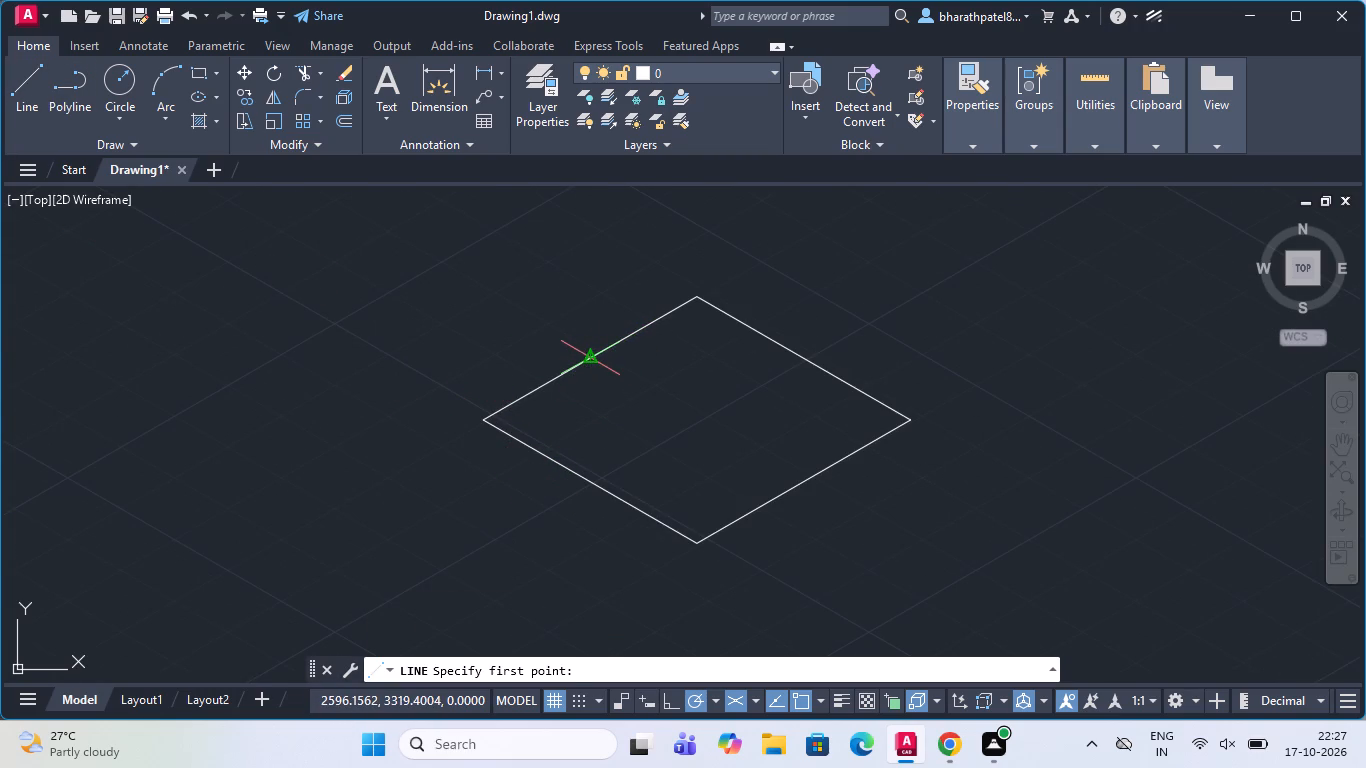
click(589, 363)
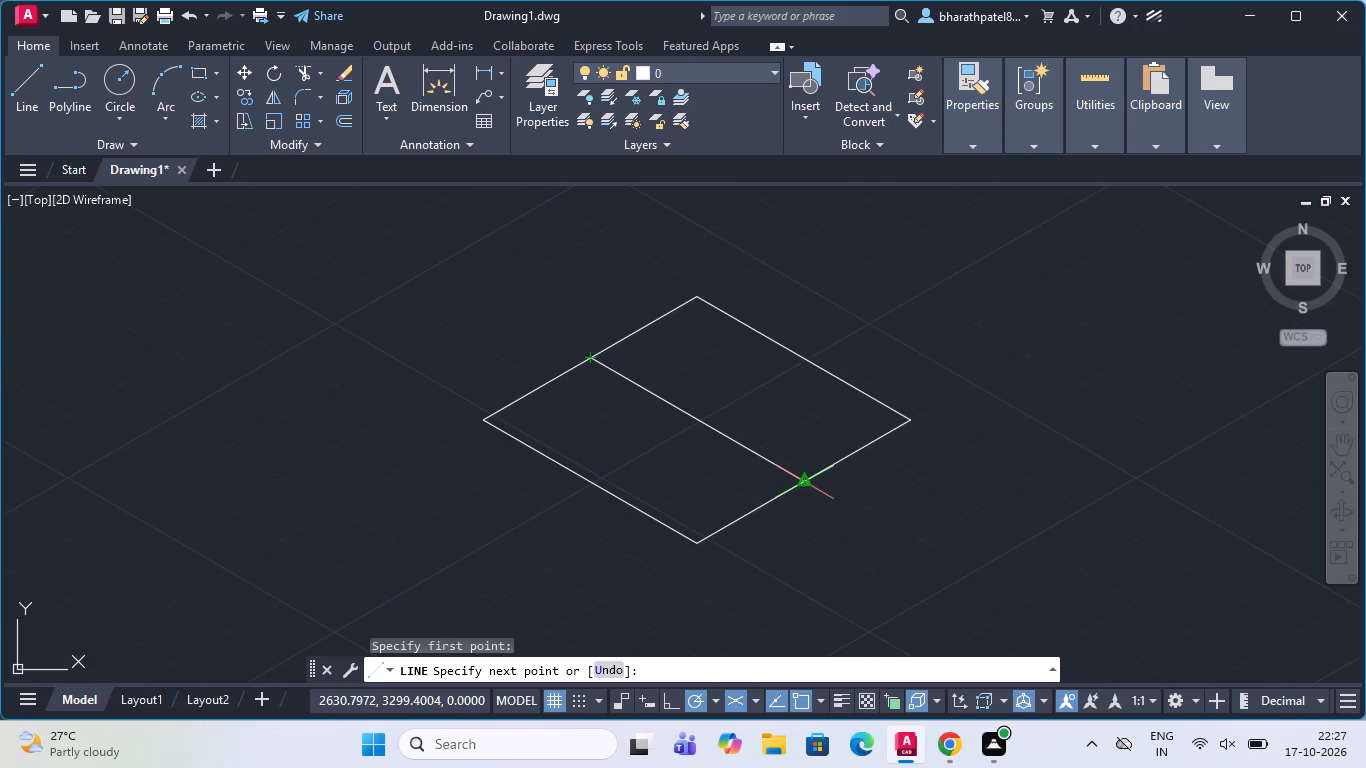
click(810, 480)
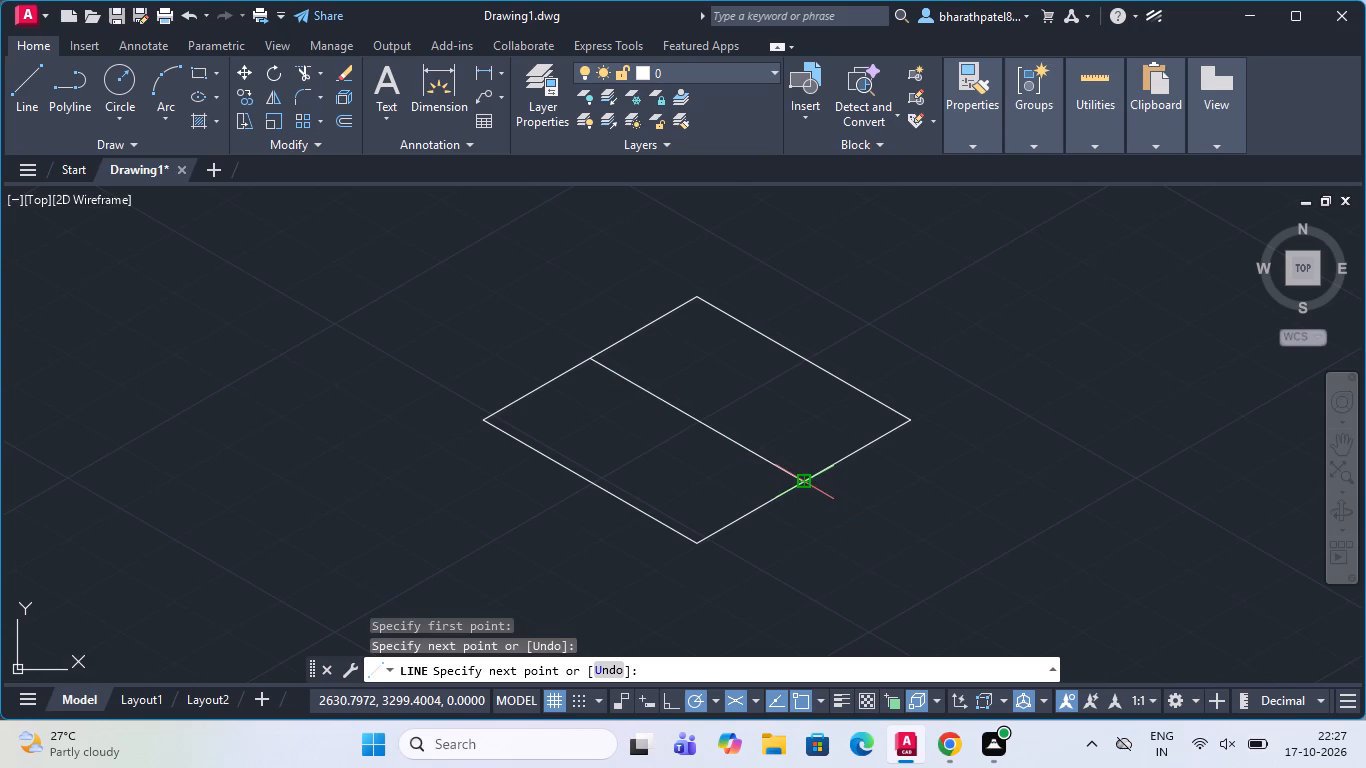
Offset the square's midpoint-to-midpoint construction line by 6 units to both sides.
key(Escape)
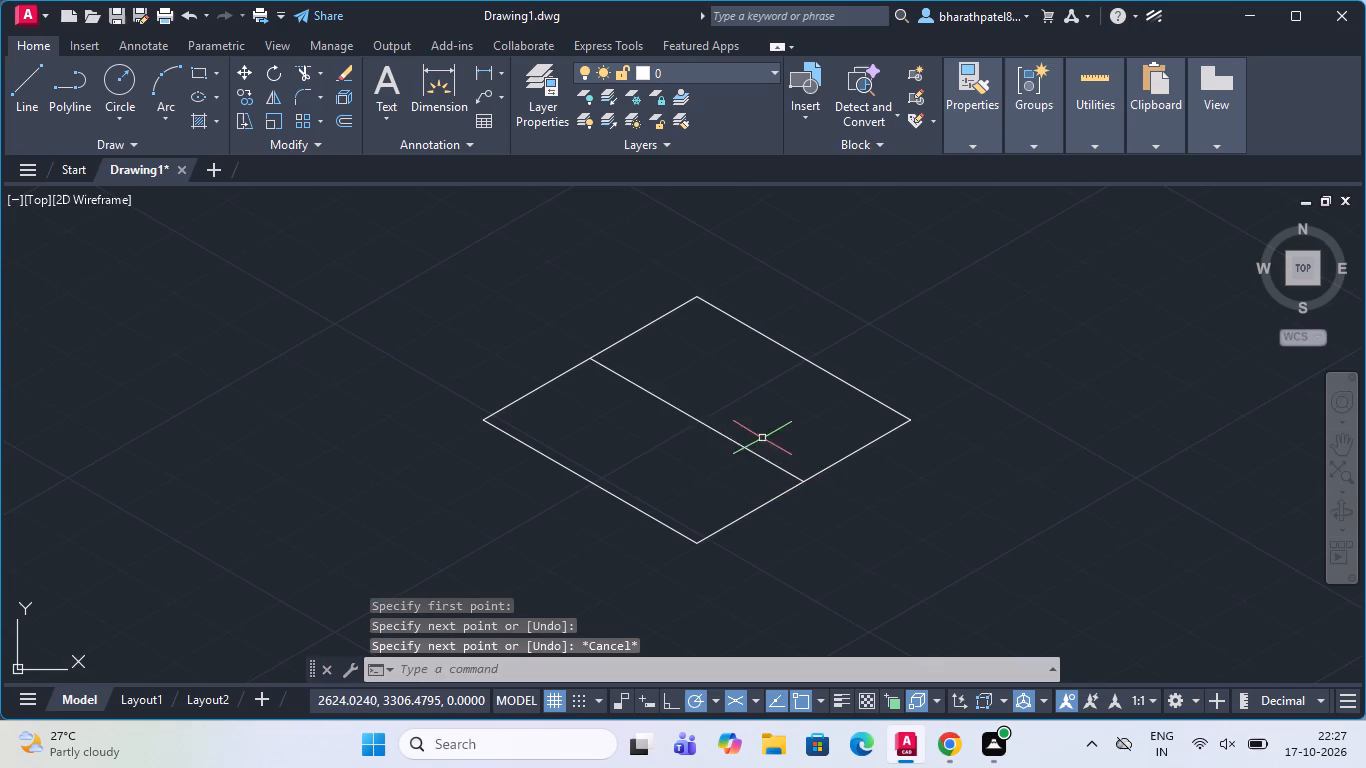
click(722, 433)
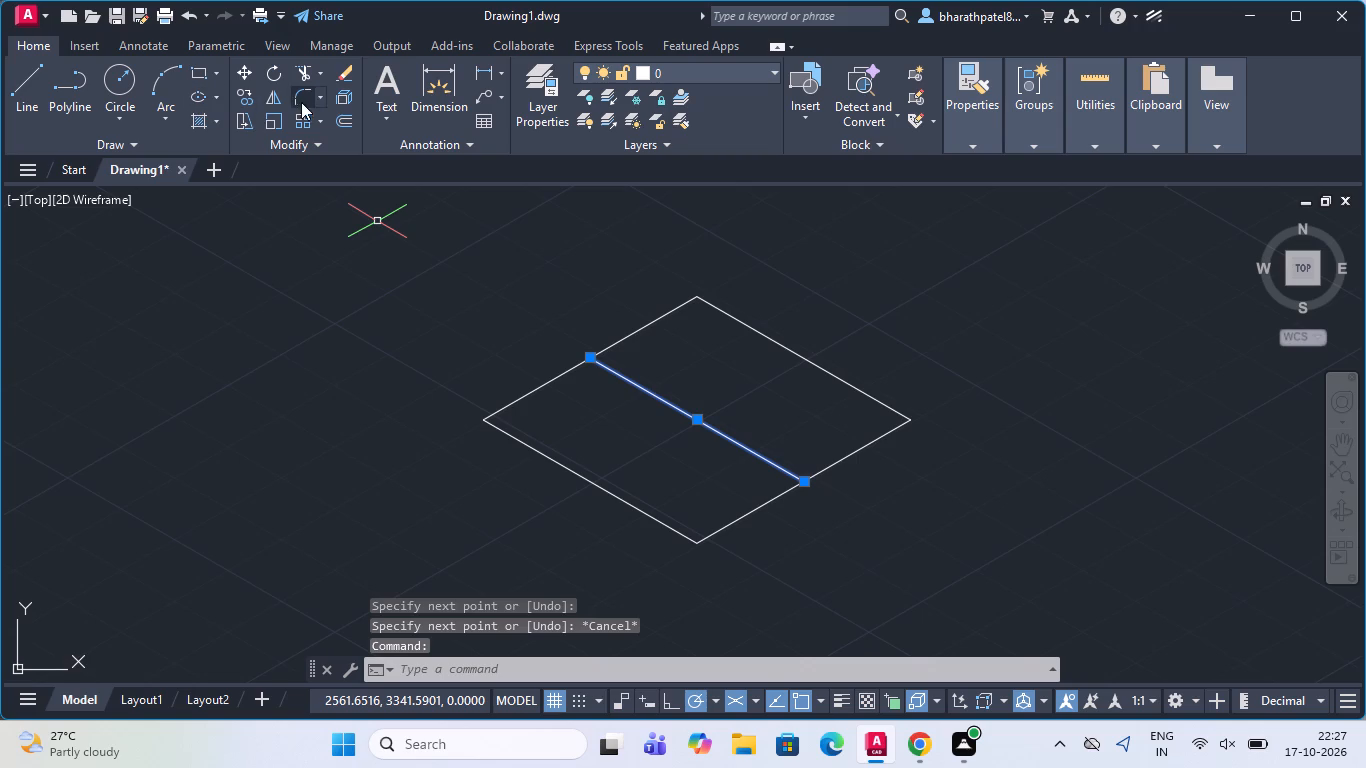
click(348, 118)
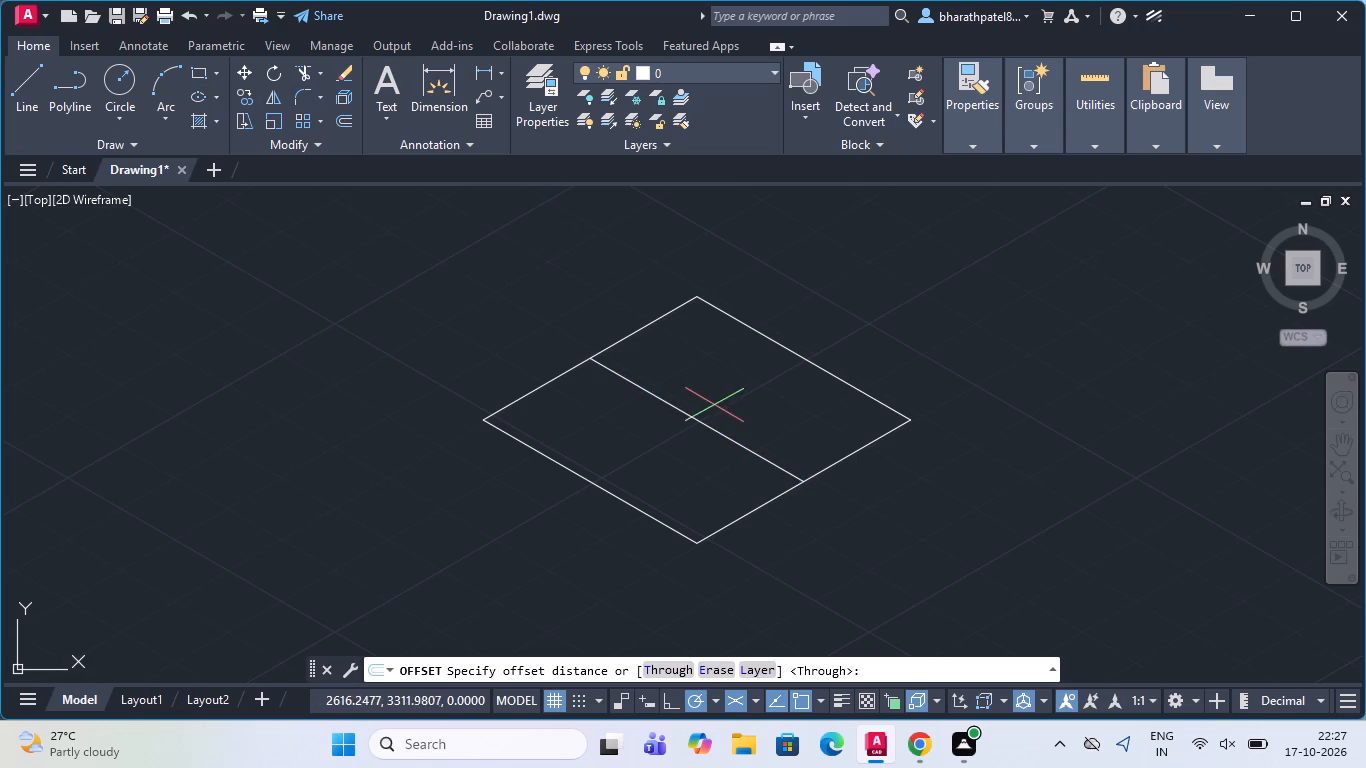
click(698, 427)
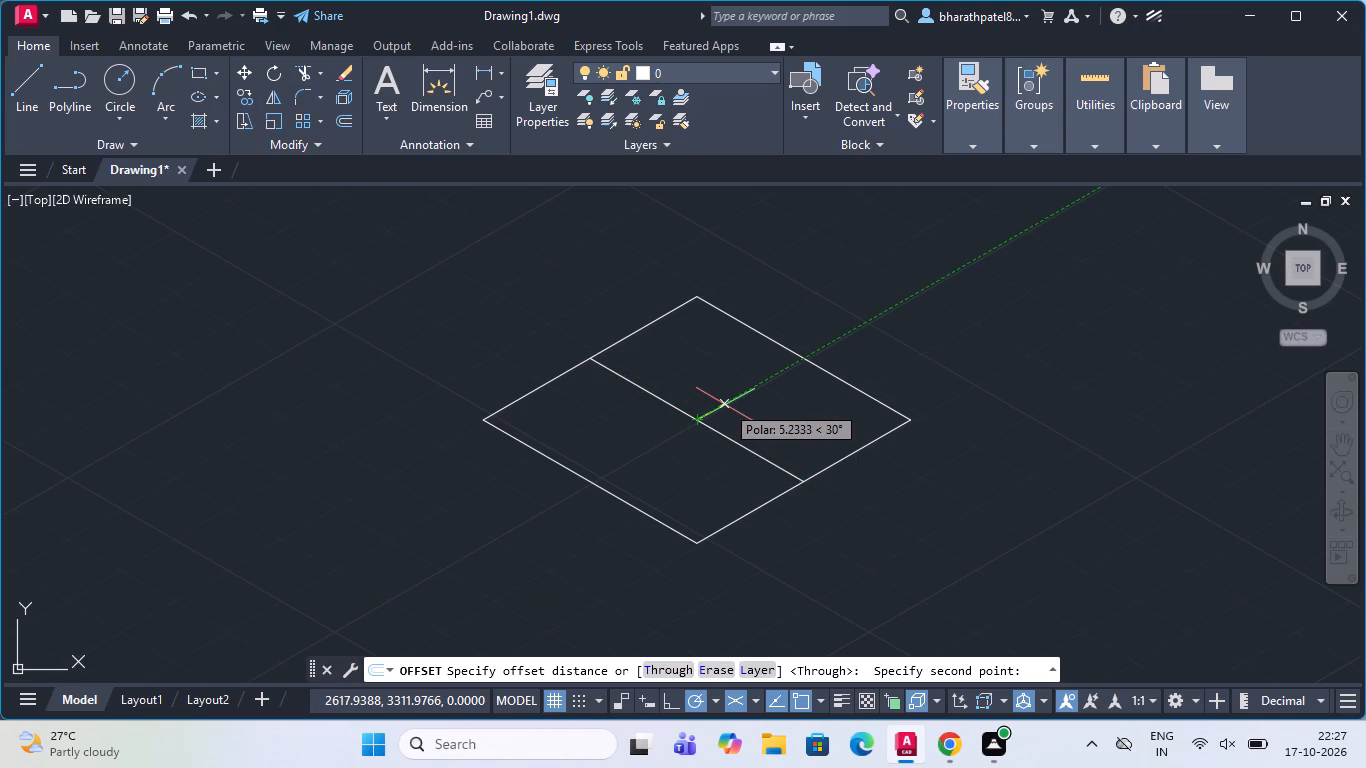
key(6)
key(Return)
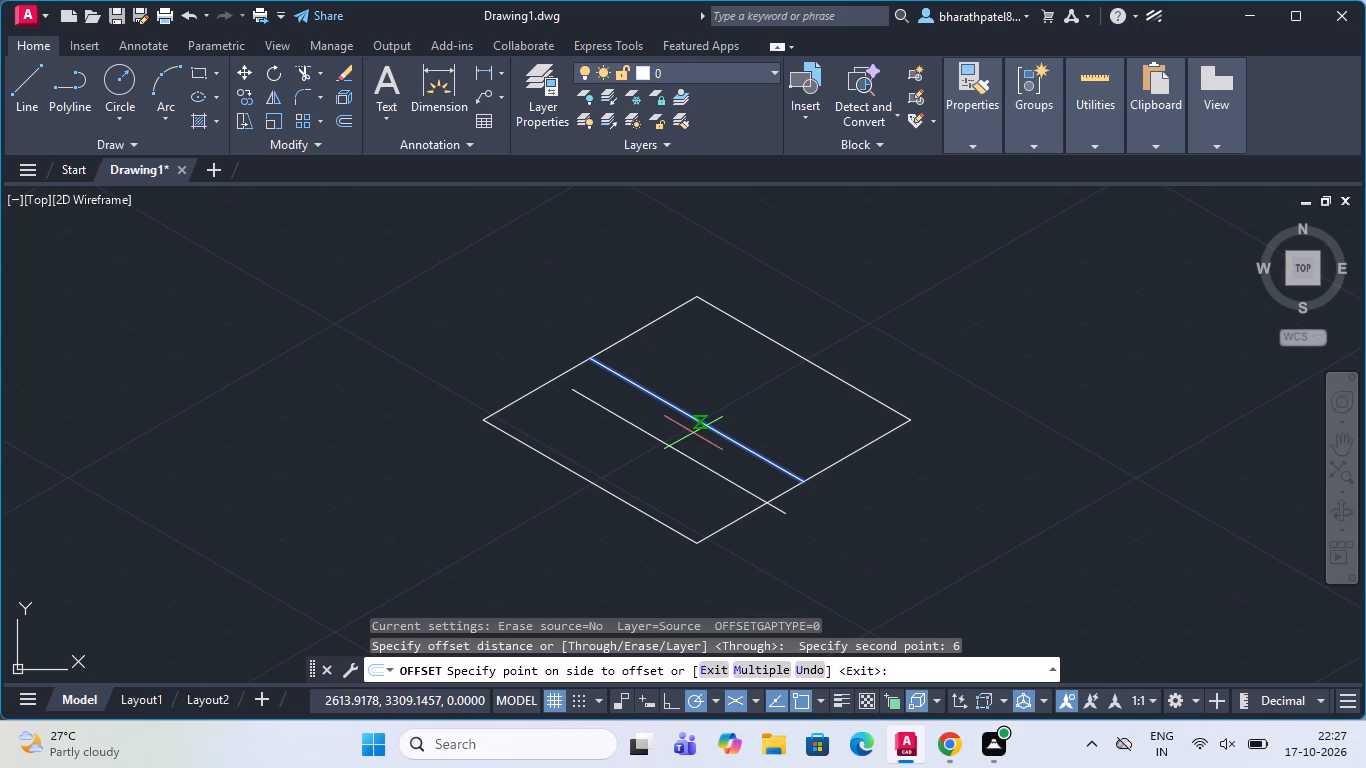
click(728, 405)
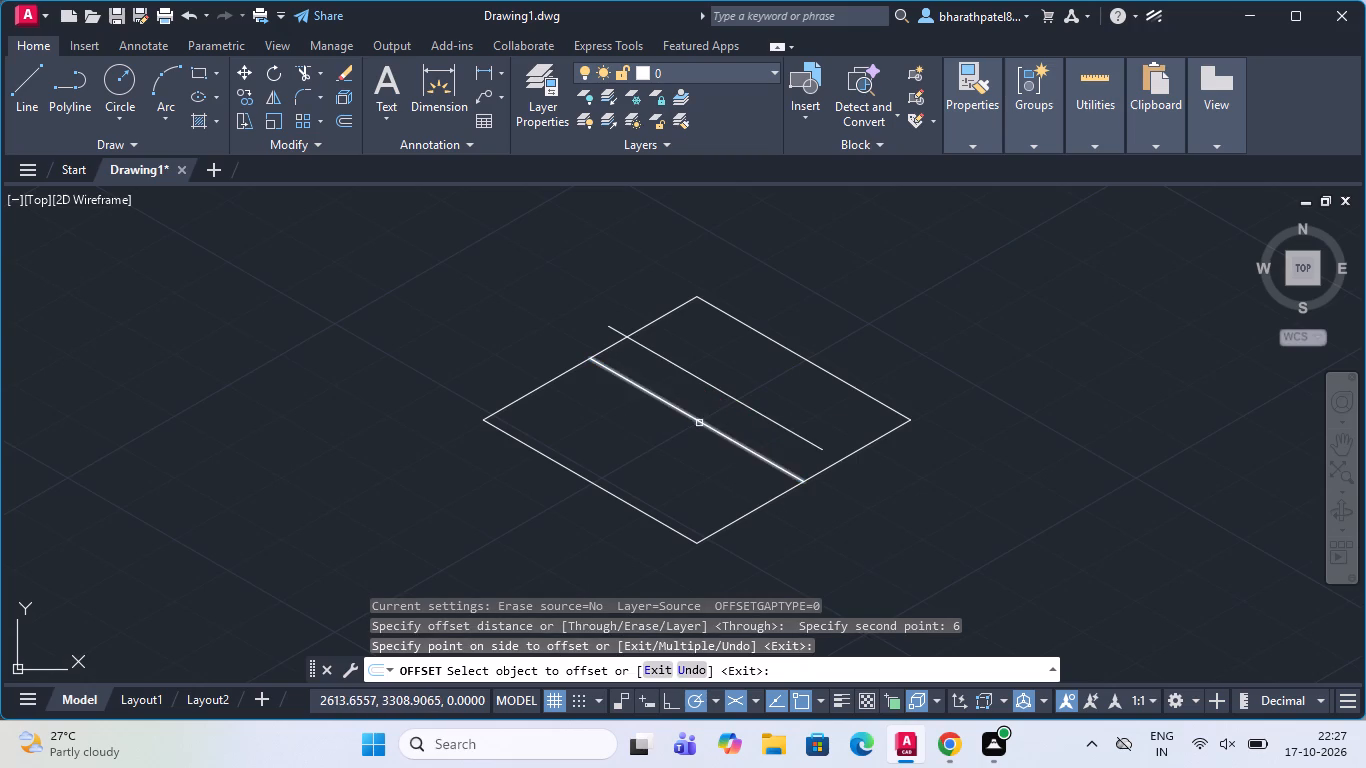
click(699, 423)
click(680, 437)
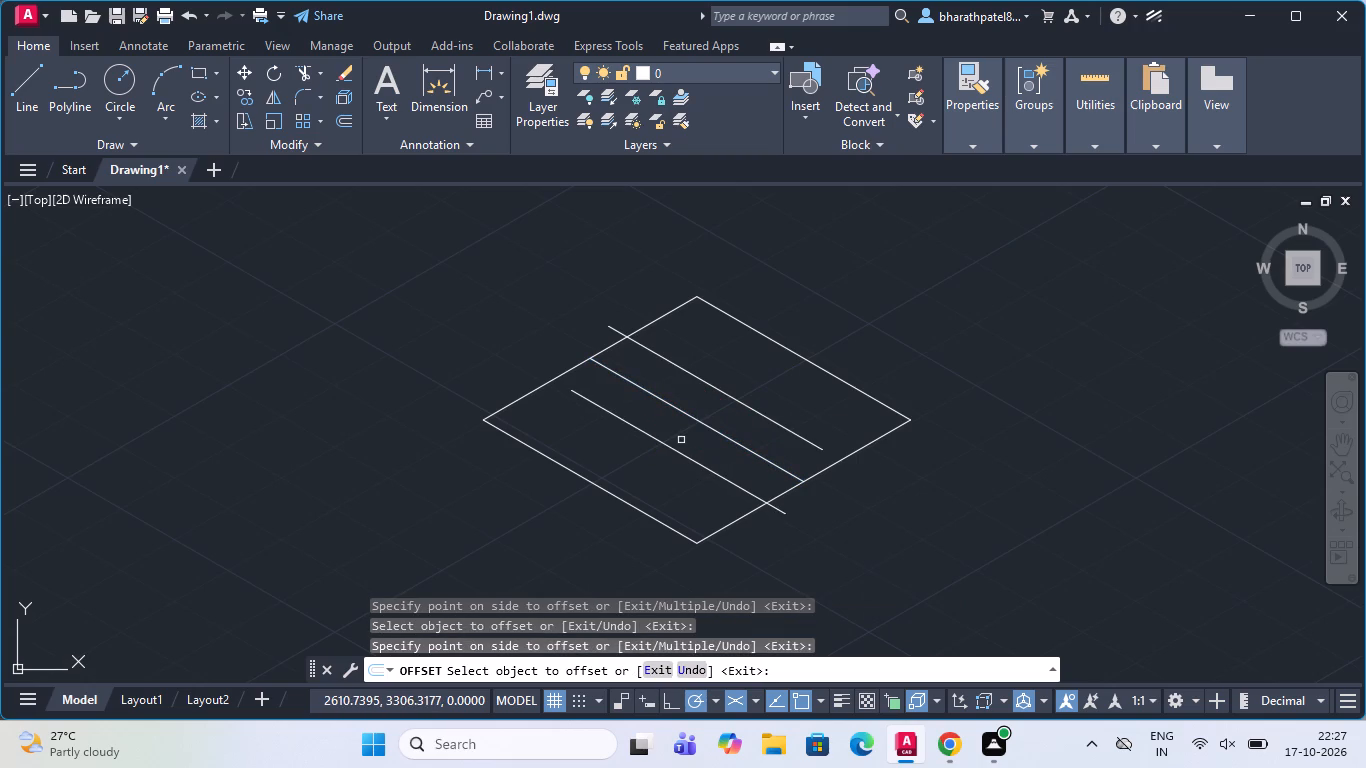
key(Escape)
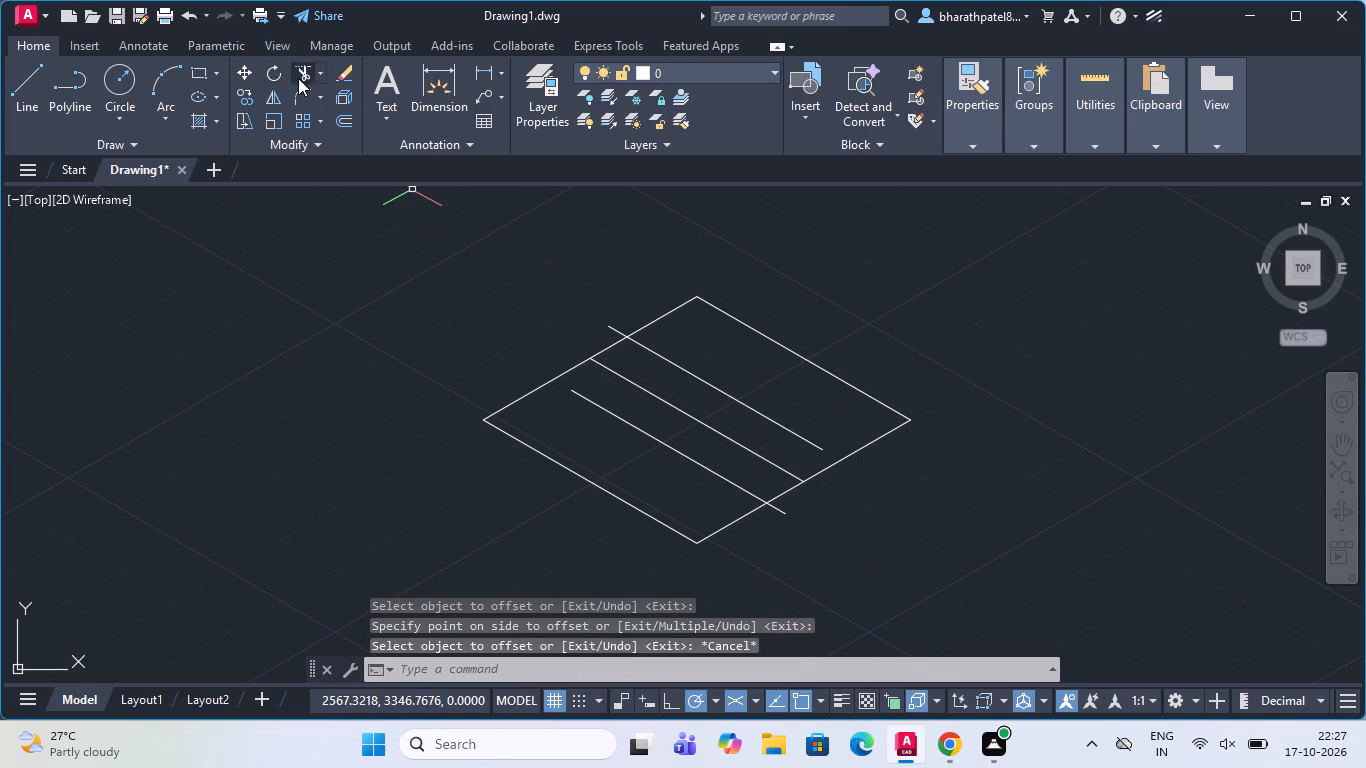
Extend the short ends of the two offset lines to the square's upper-left and lower-right sides.
click(321, 72)
click(325, 136)
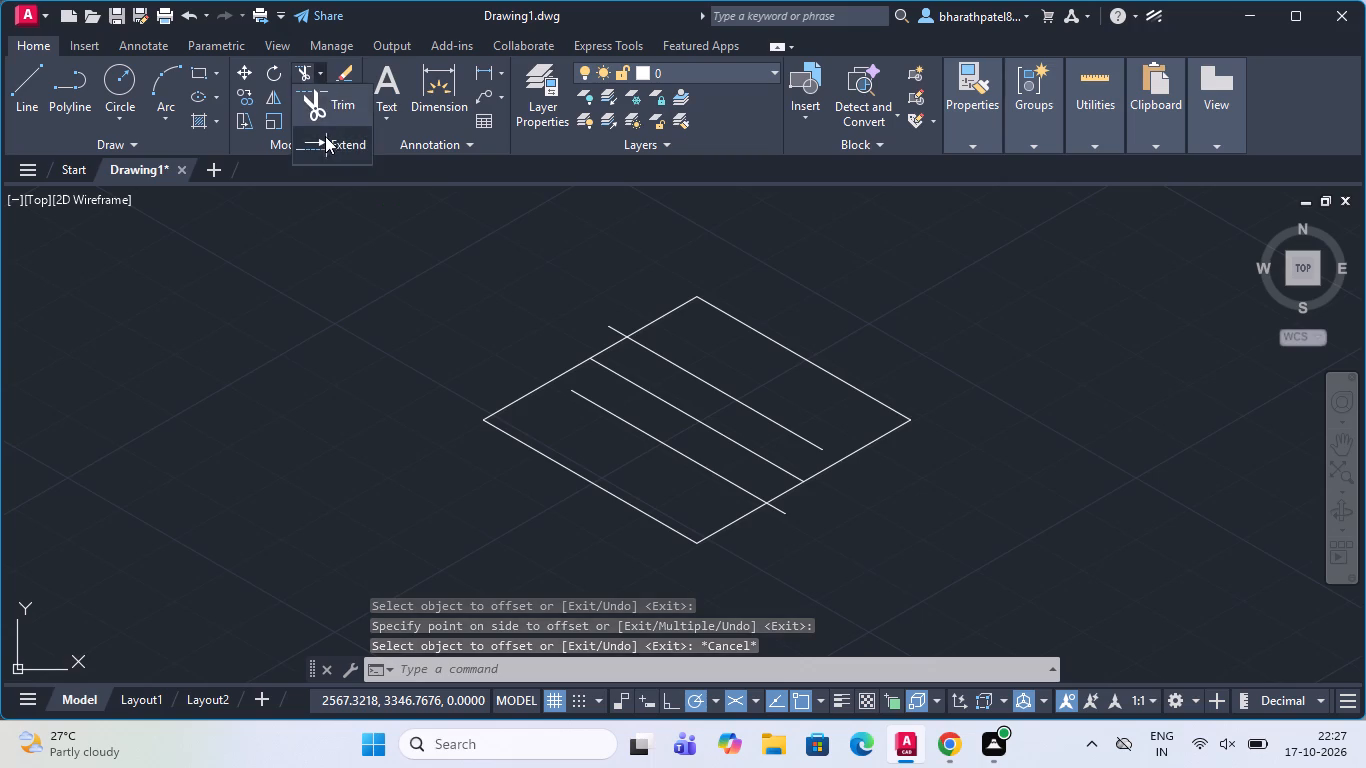
click(612, 410)
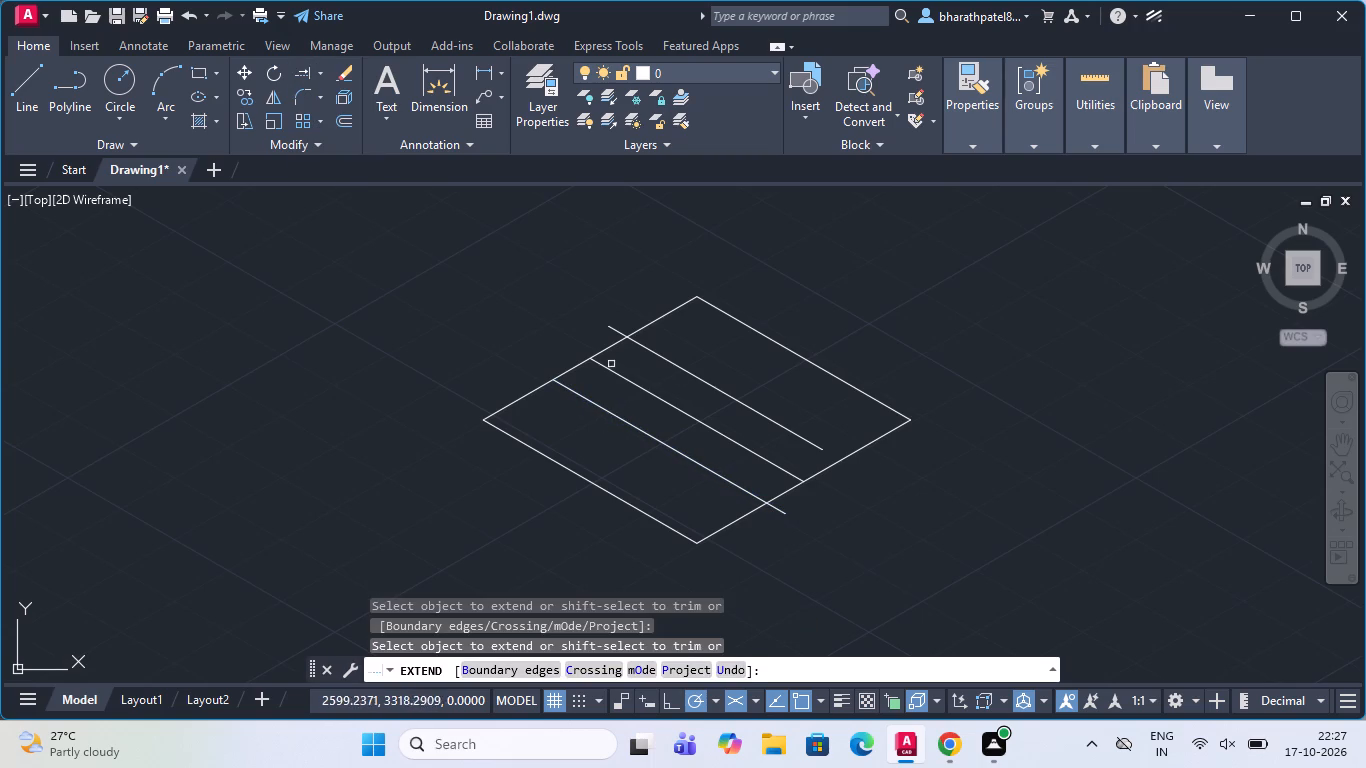
click(746, 408)
key(Escape)
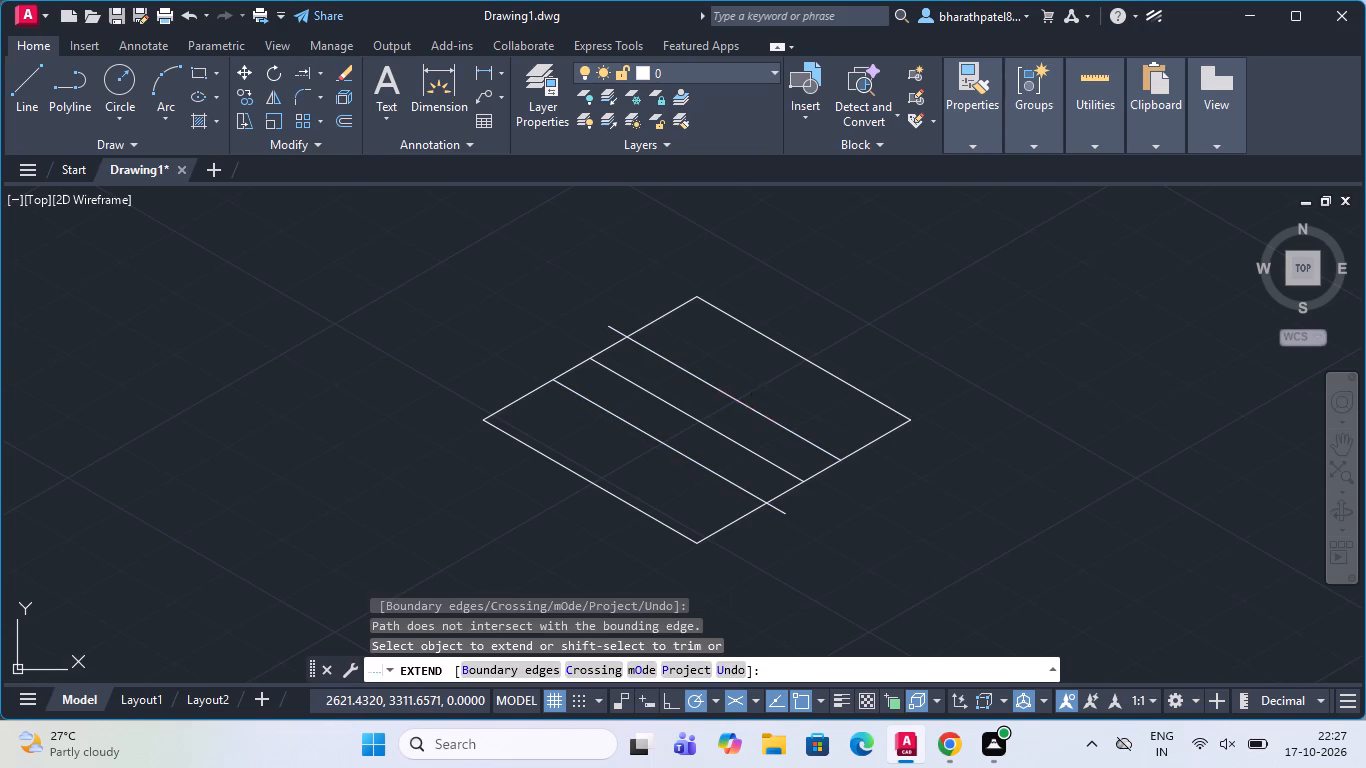
Trim the offset lines' overhanging ends and the segments of the square's upper-left and lower-right sides between the offset lines.
click(321, 72)
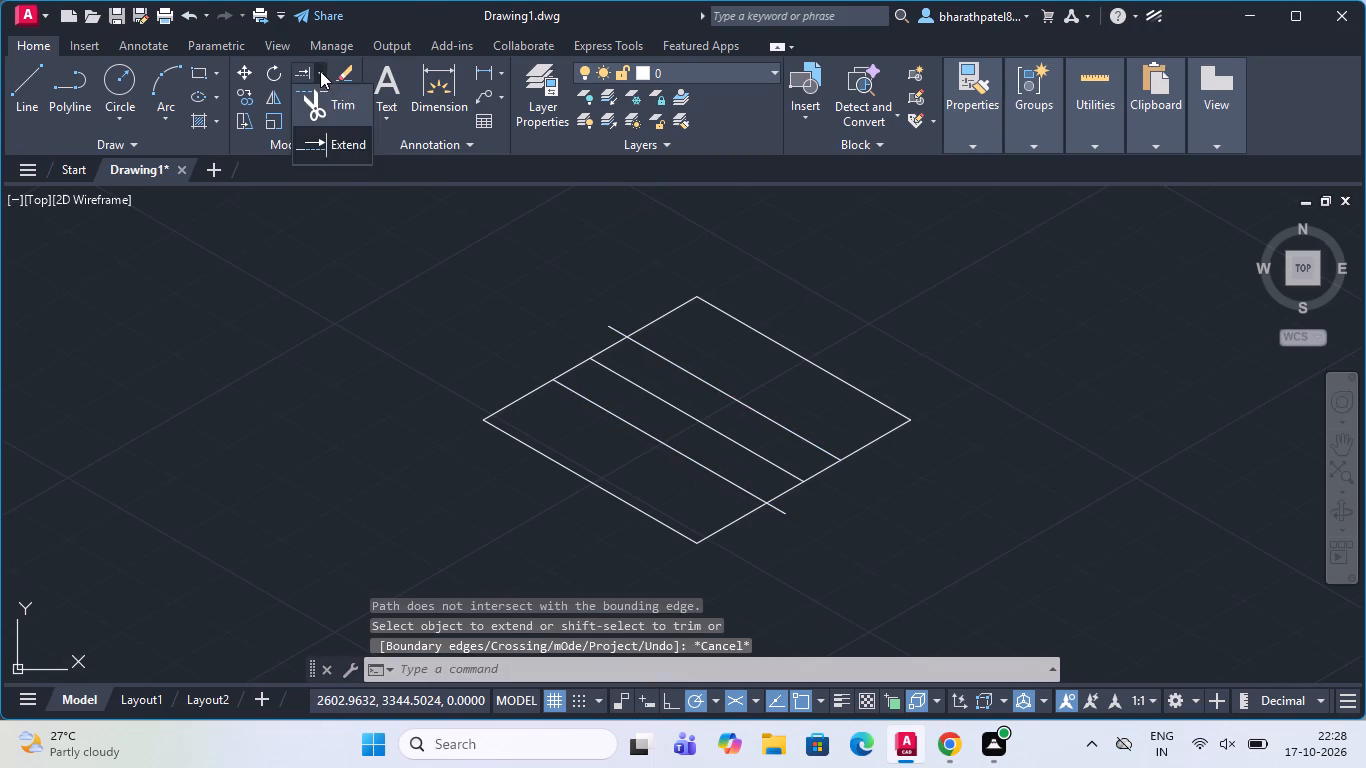
click(328, 112)
click(617, 329)
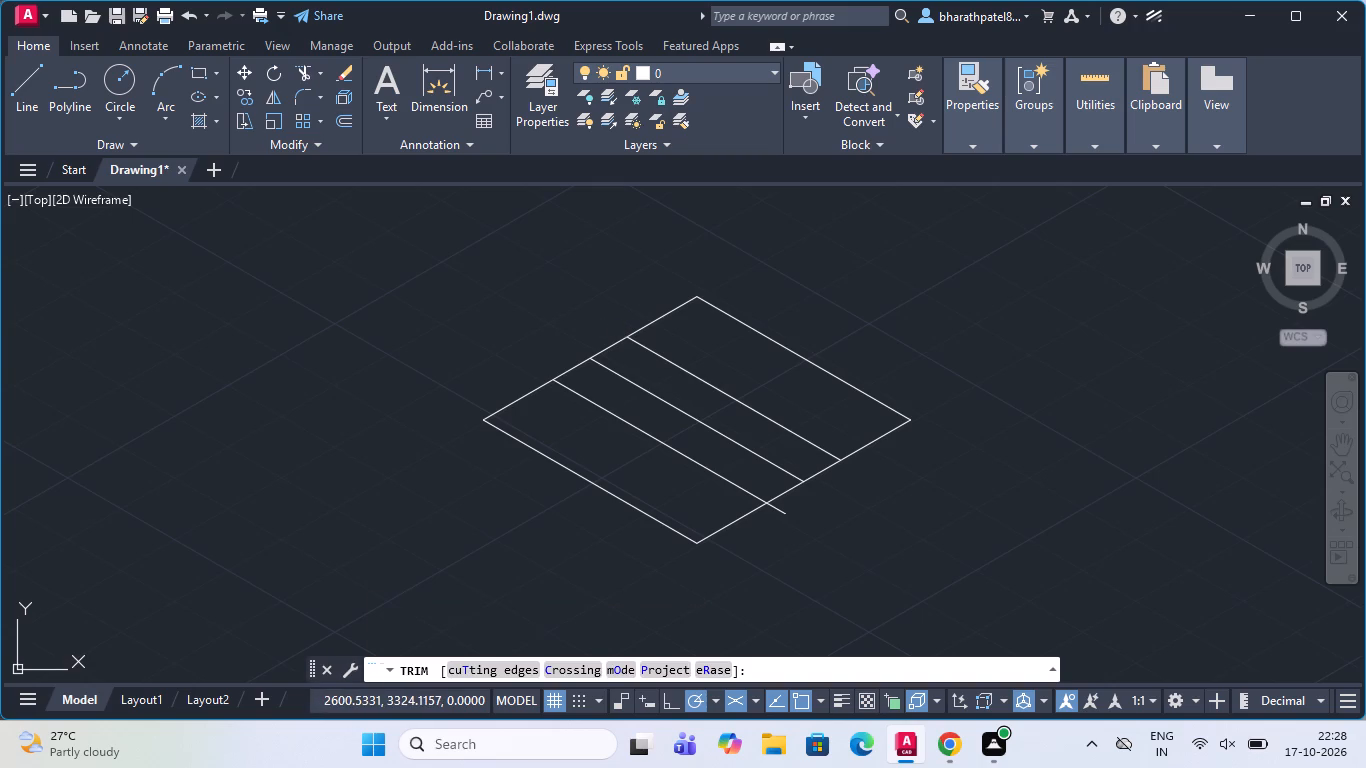
click(784, 511)
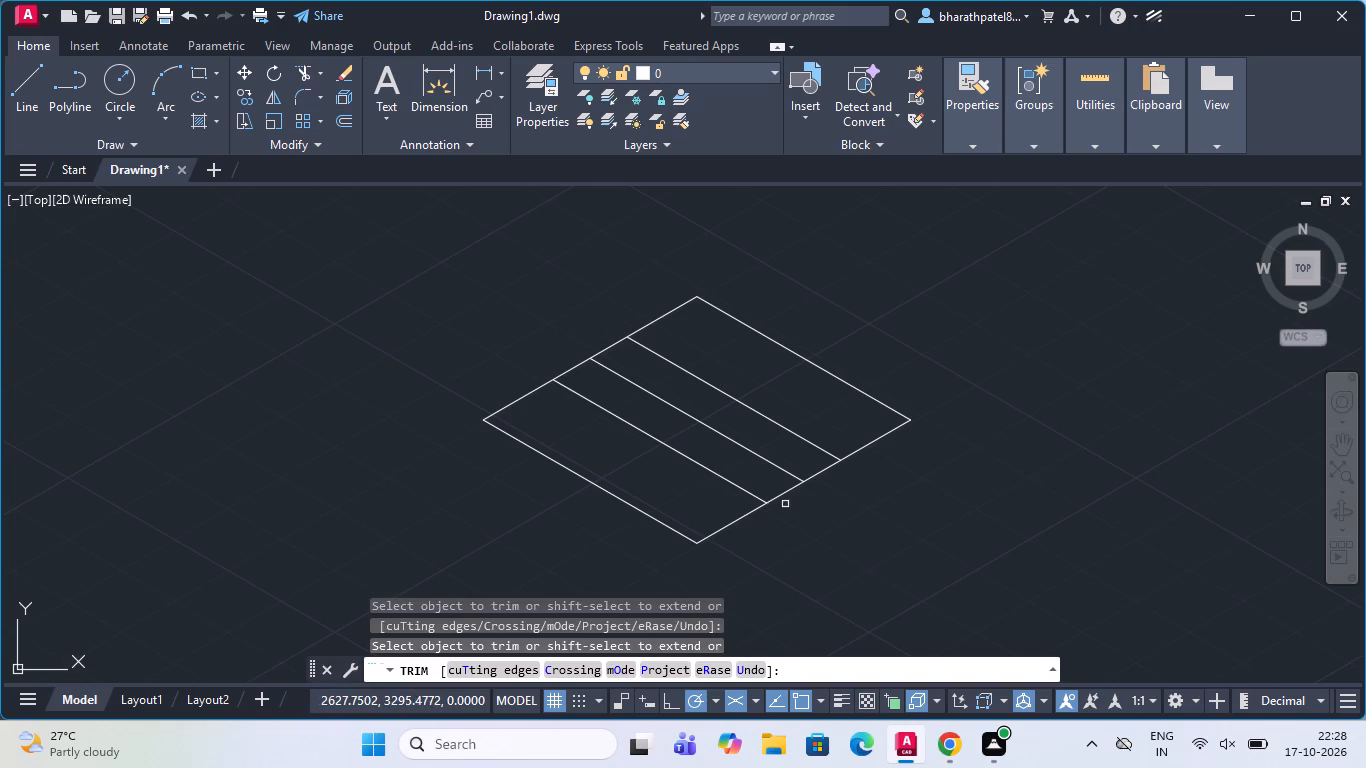
click(785, 494)
click(818, 469)
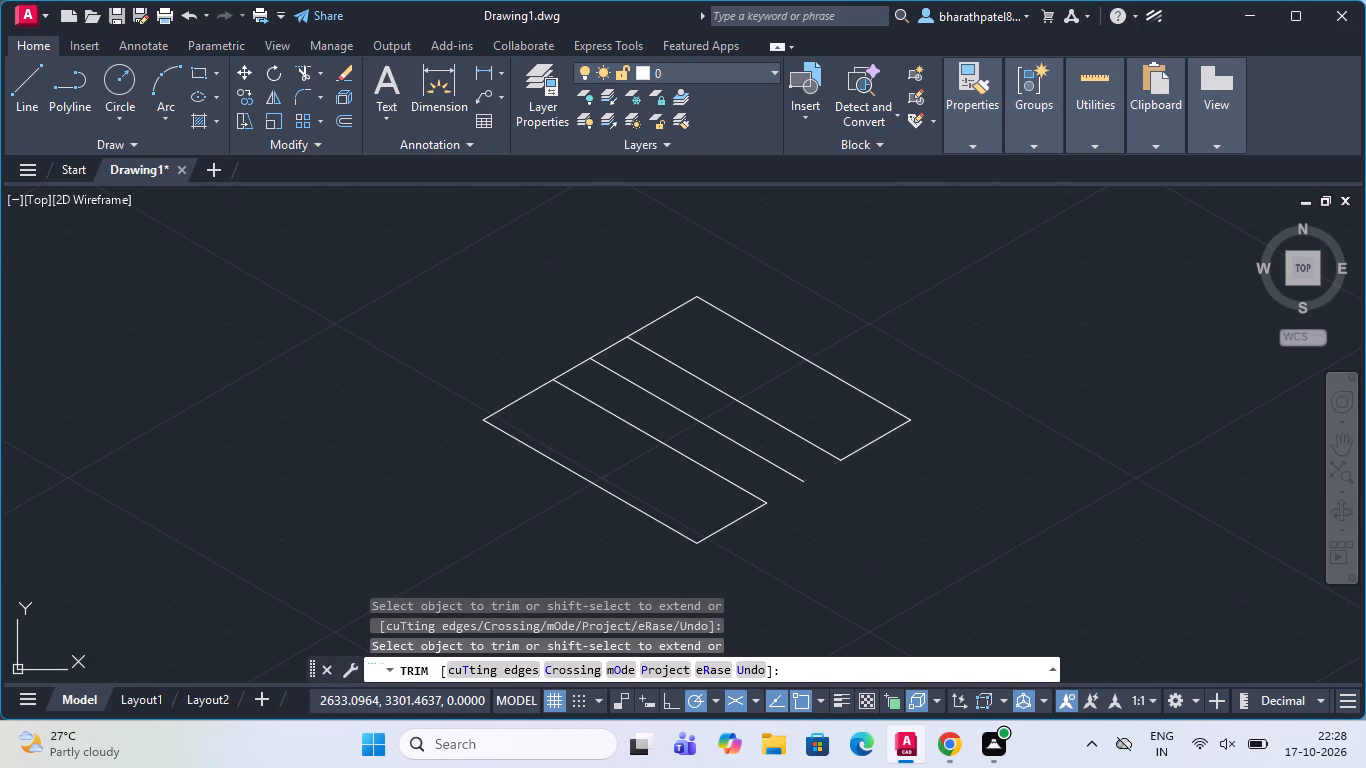
click(613, 347)
click(572, 371)
Draw a 50-unit line straight down at 270° from the lower-right end of the middle construction line.
scroll(558, 306, down, 2)
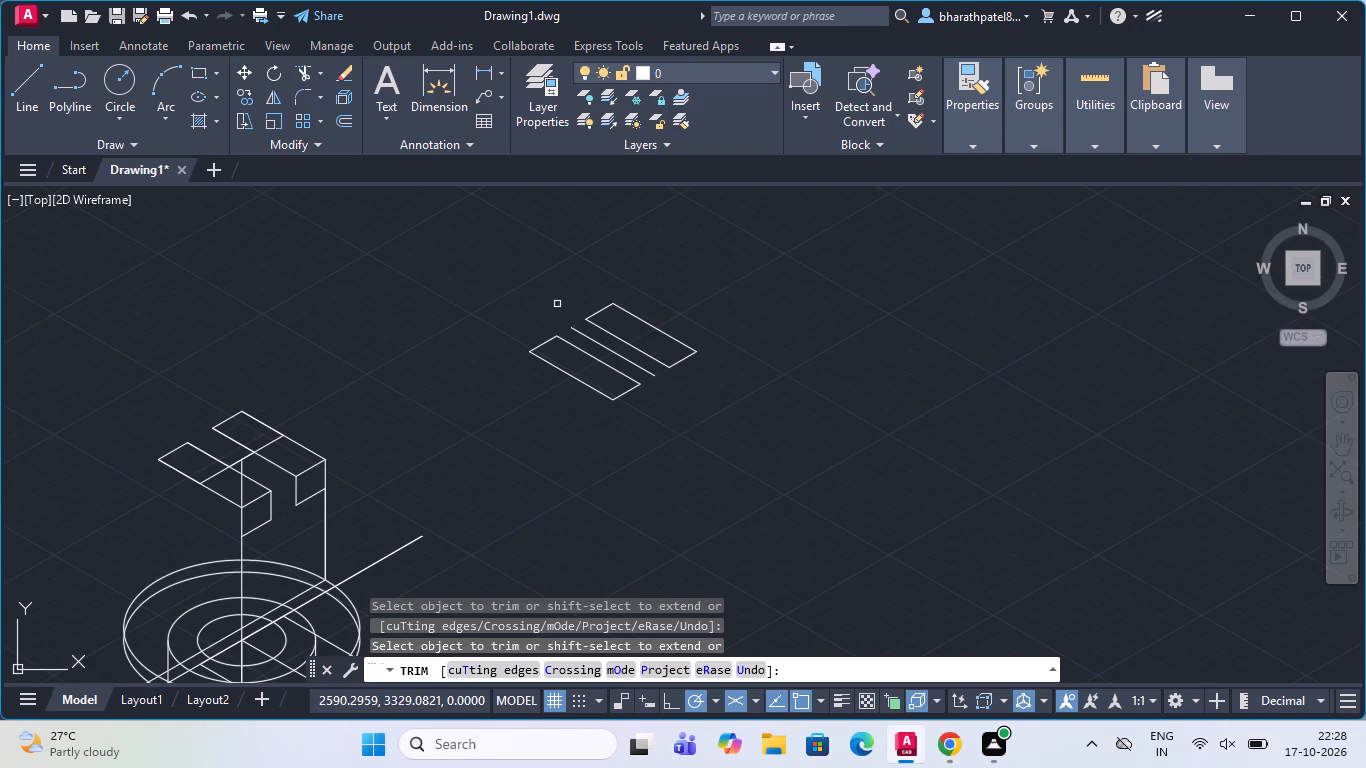
click(17, 84)
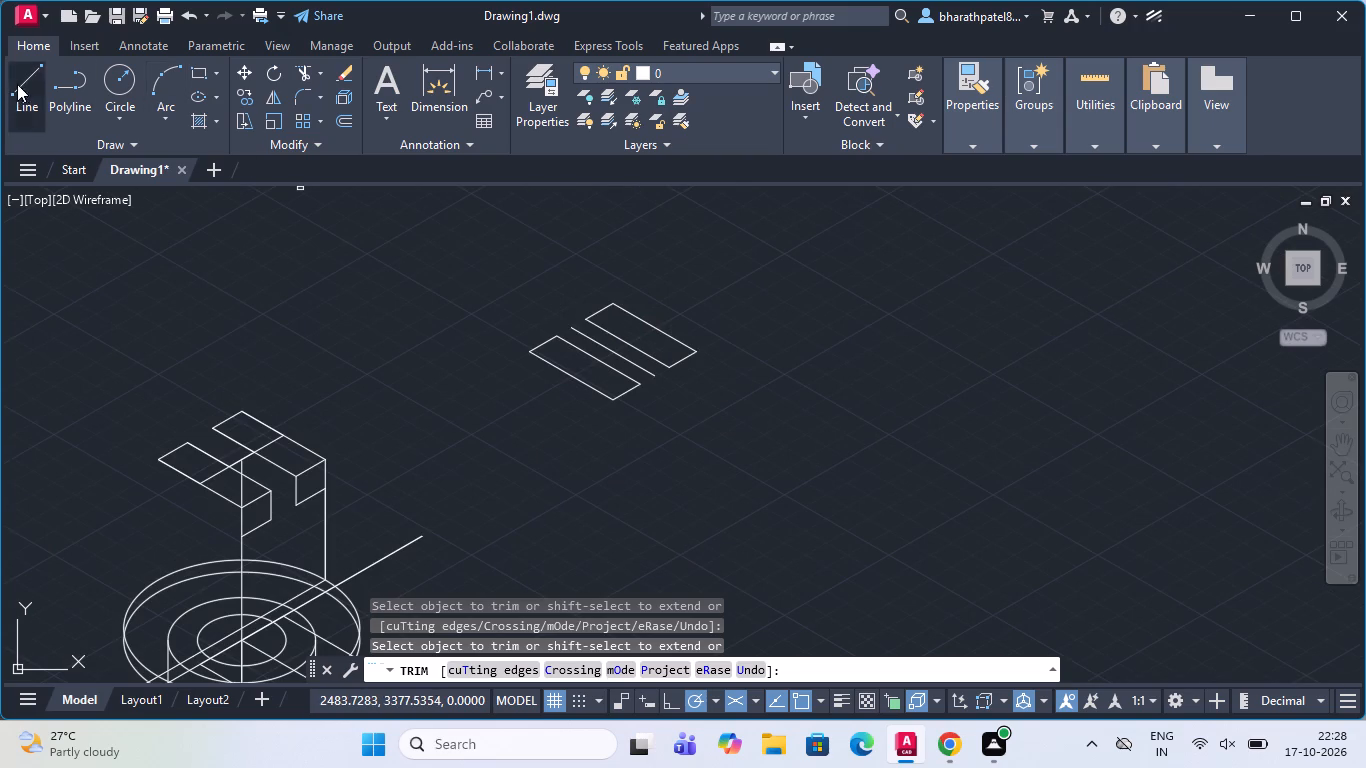
scroll(550, 332, up, 2)
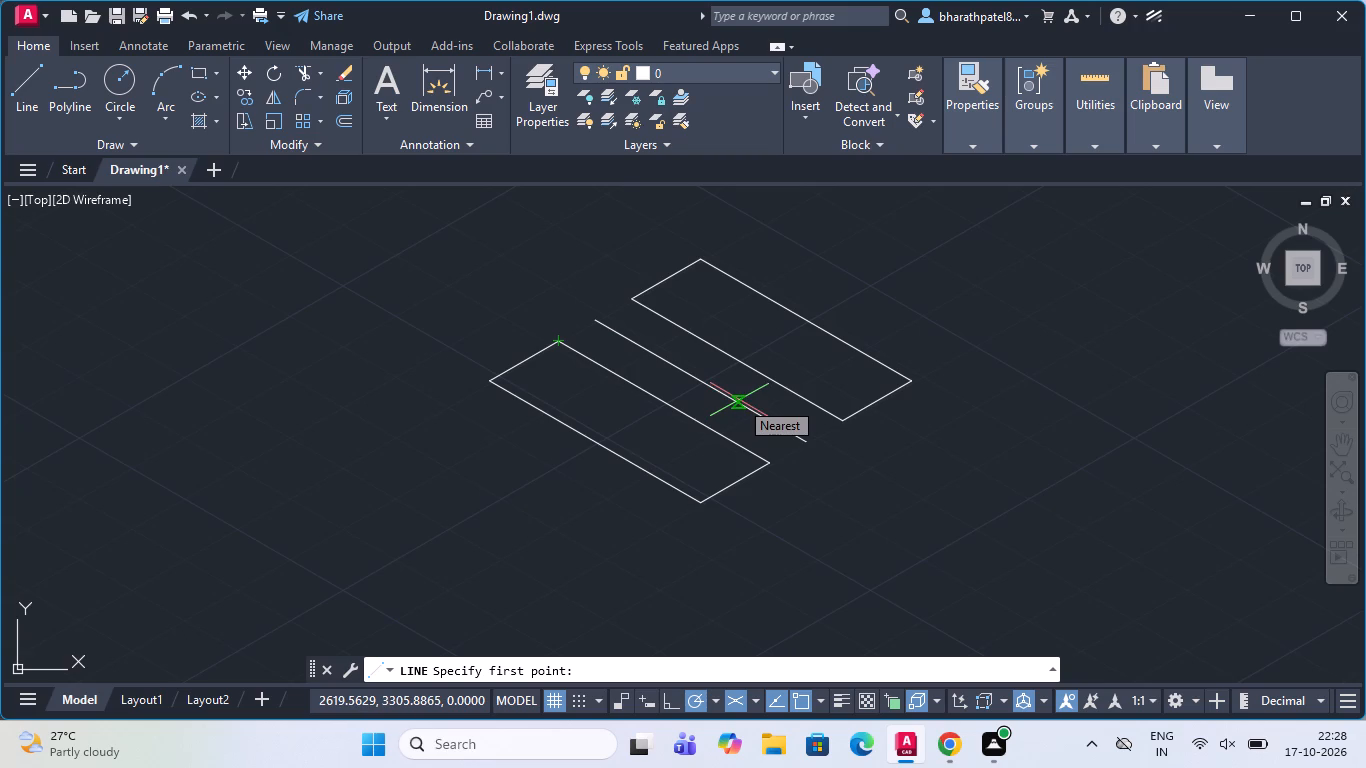
scroll(739, 399, down, 1)
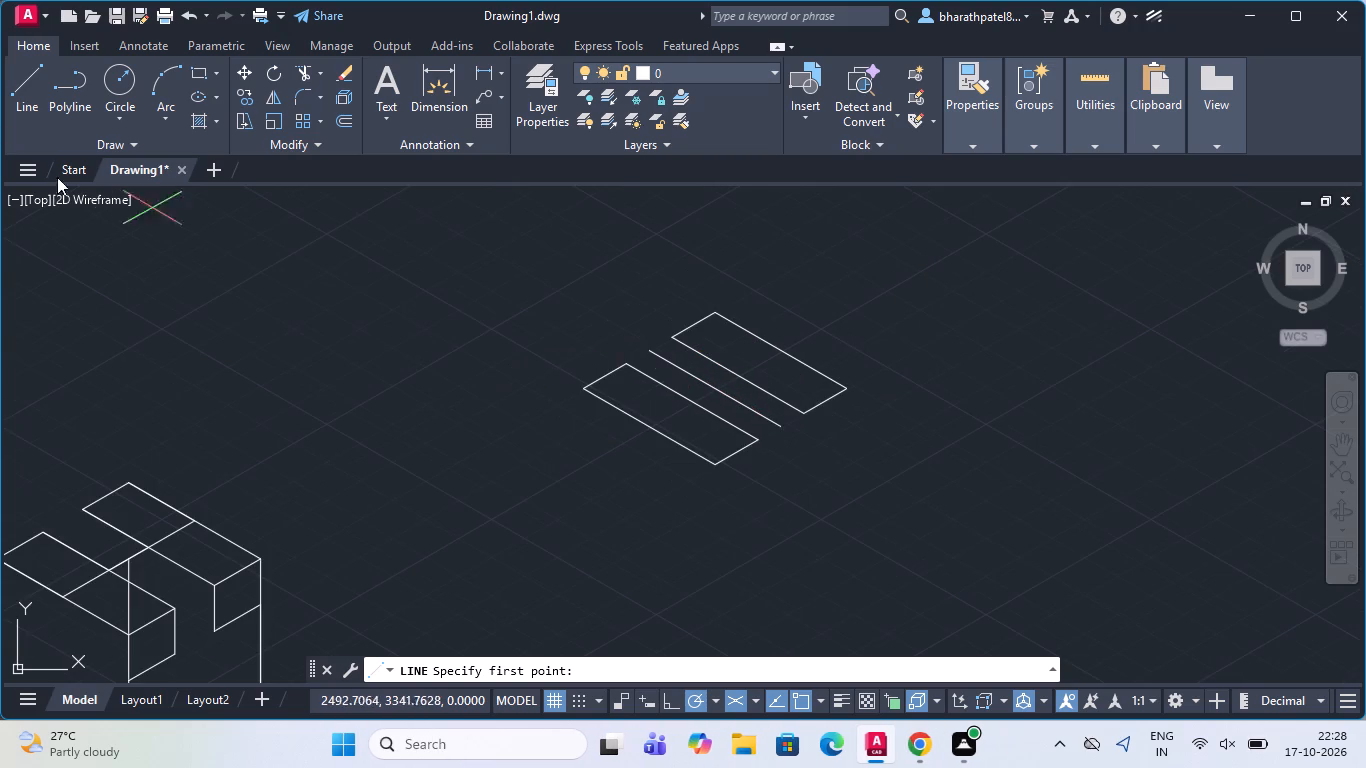
click(17, 92)
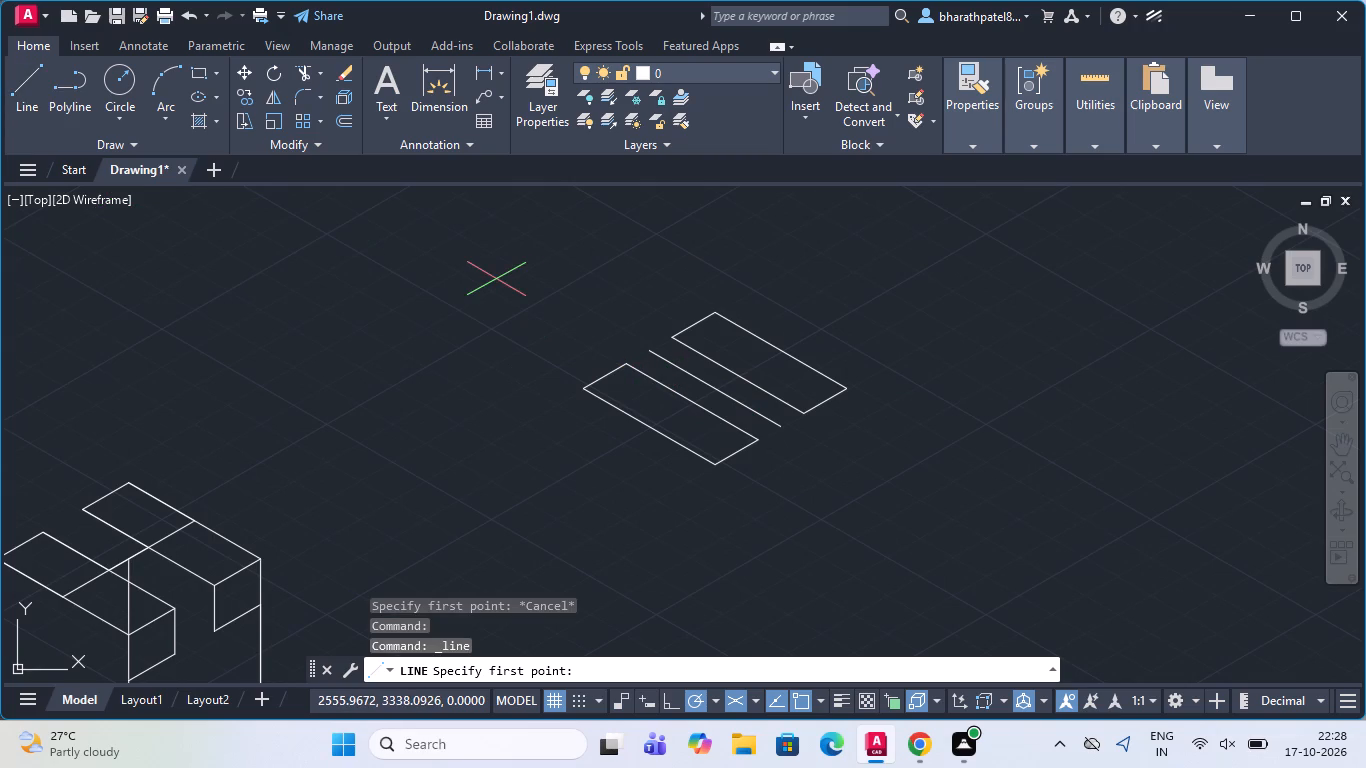
scroll(496, 278, down, 1)
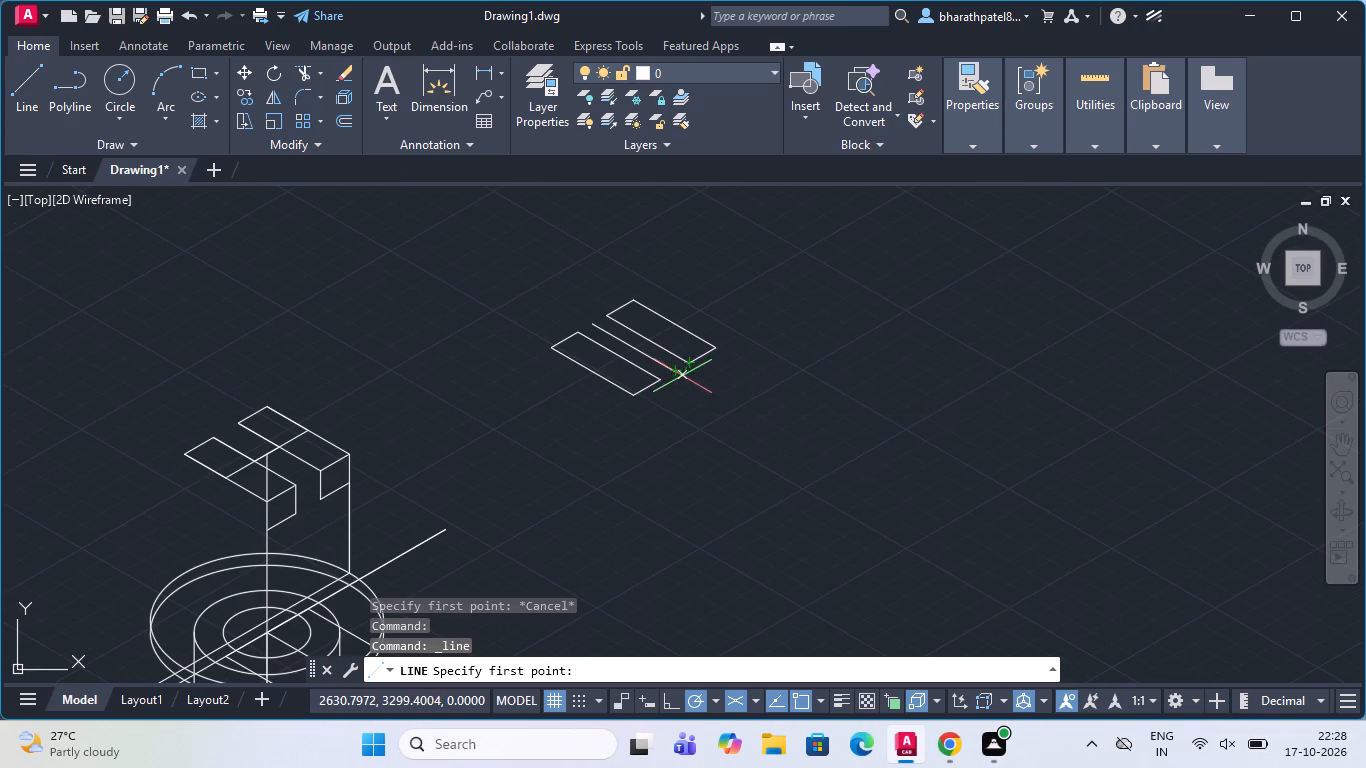
scroll(674, 370, up, 3)
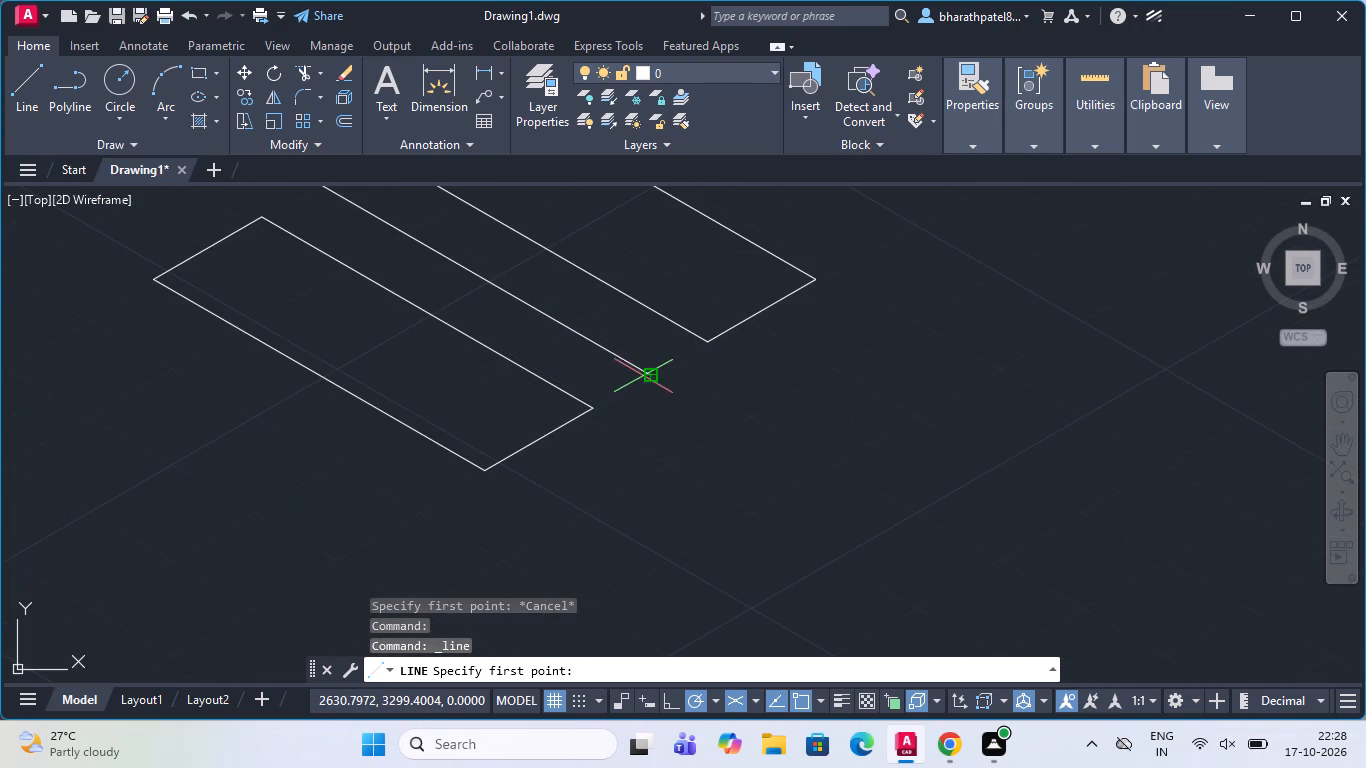
click(645, 377)
scroll(647, 375, down, 2)
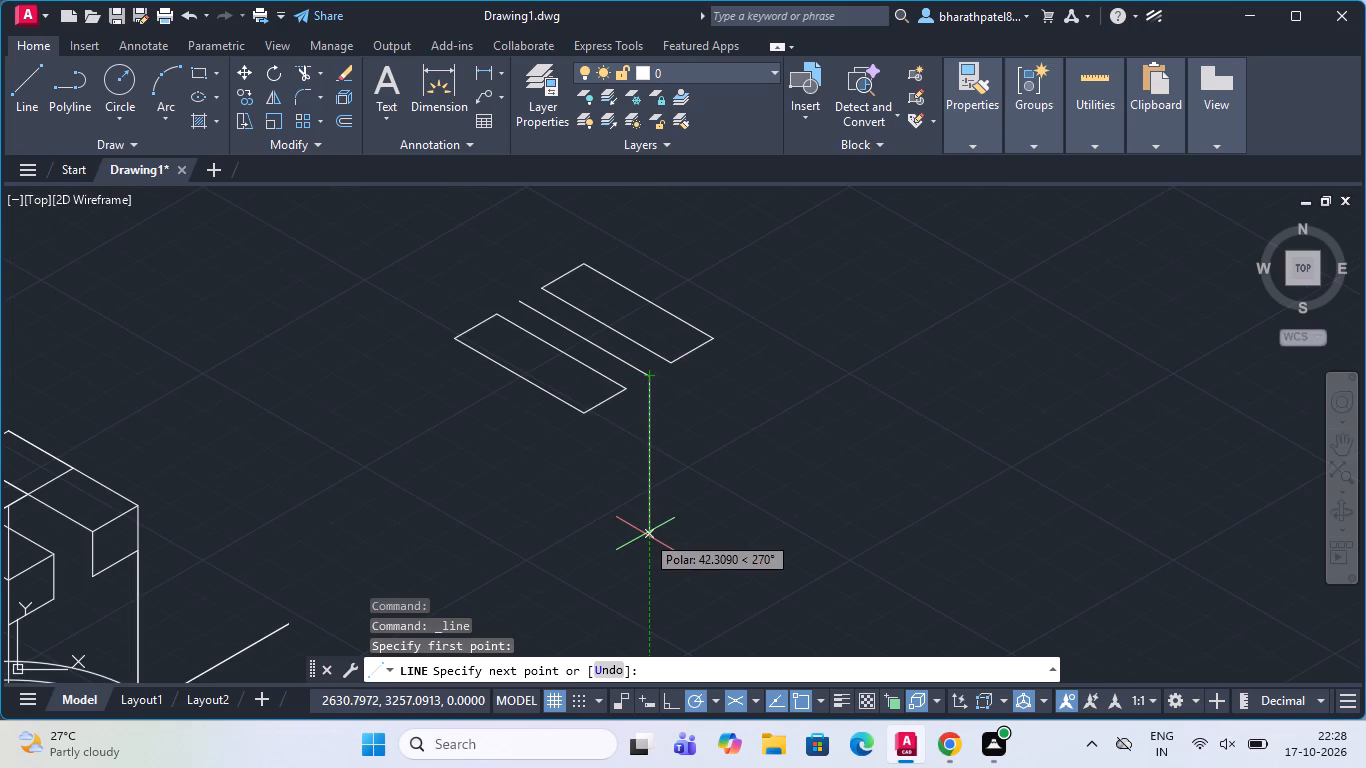
text(50)
key(Return)
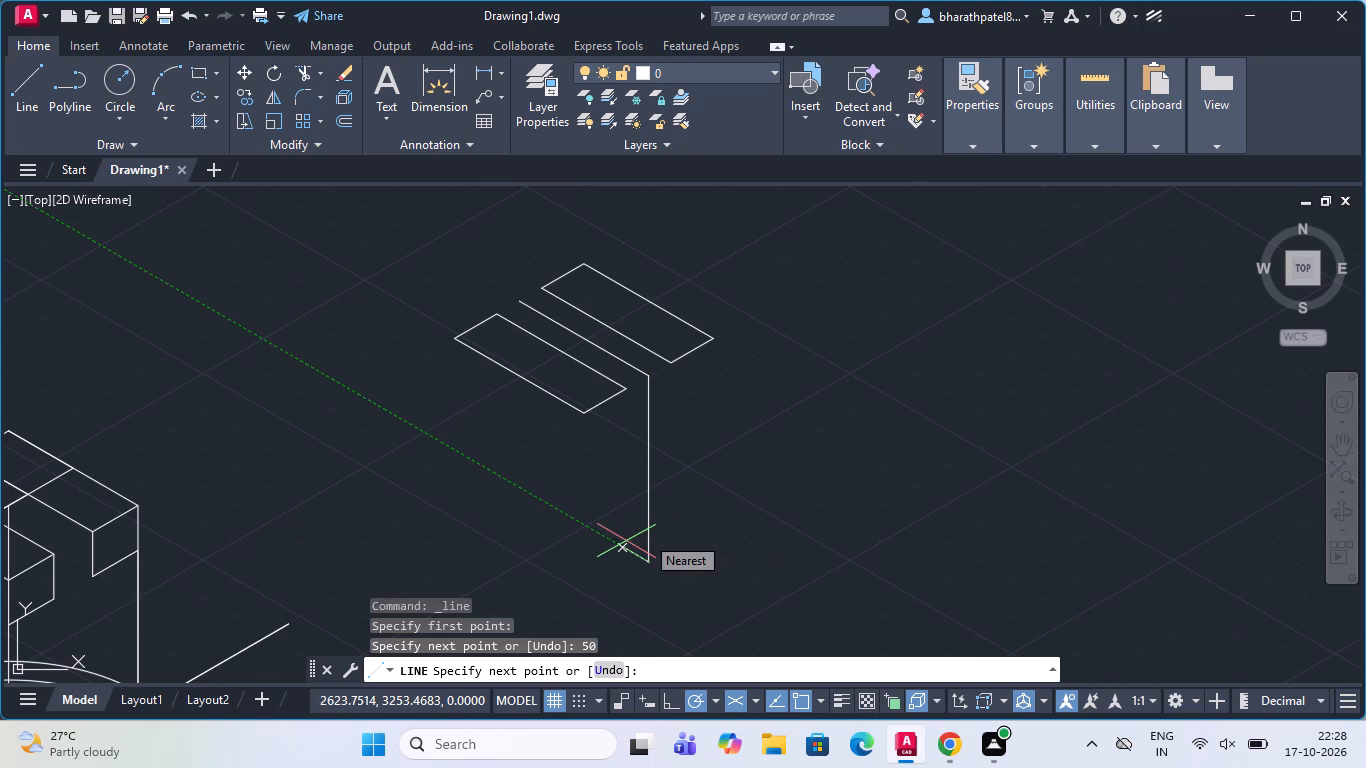
key(Escape)
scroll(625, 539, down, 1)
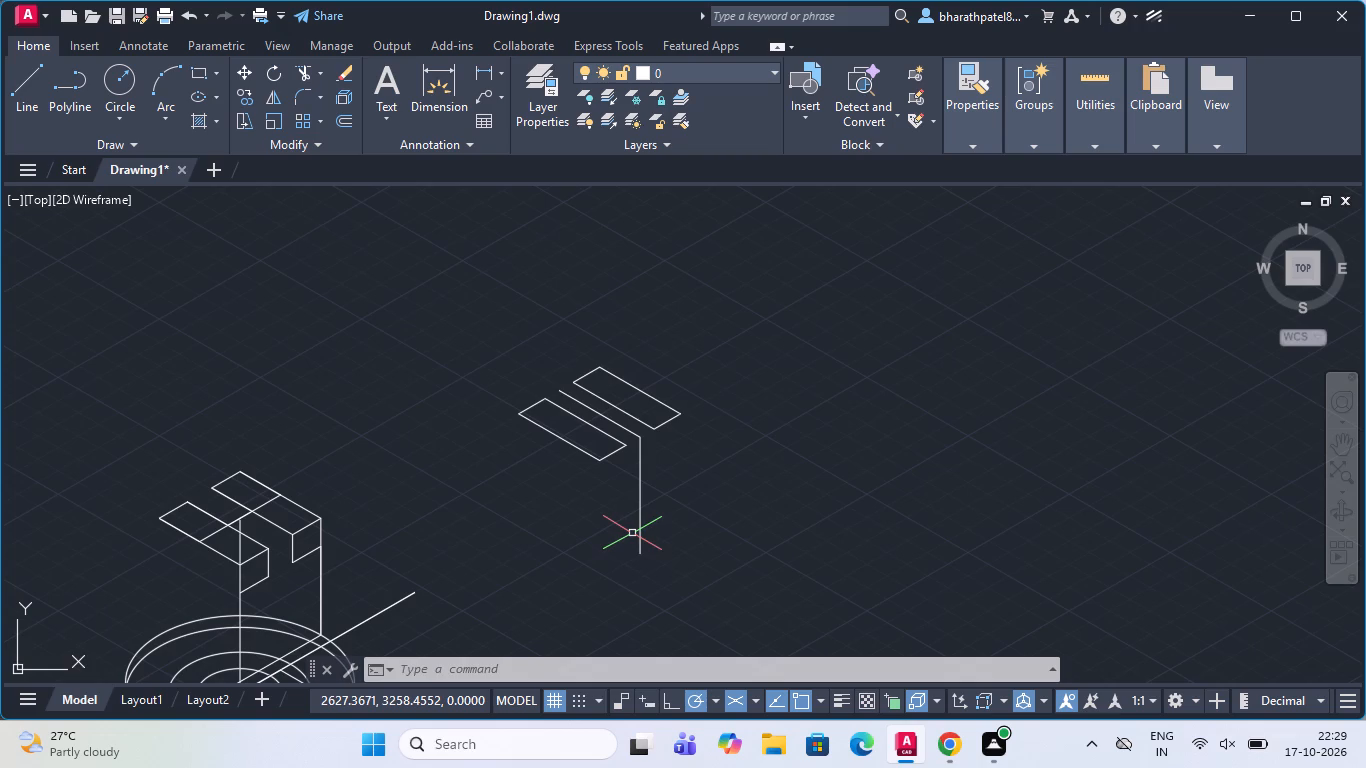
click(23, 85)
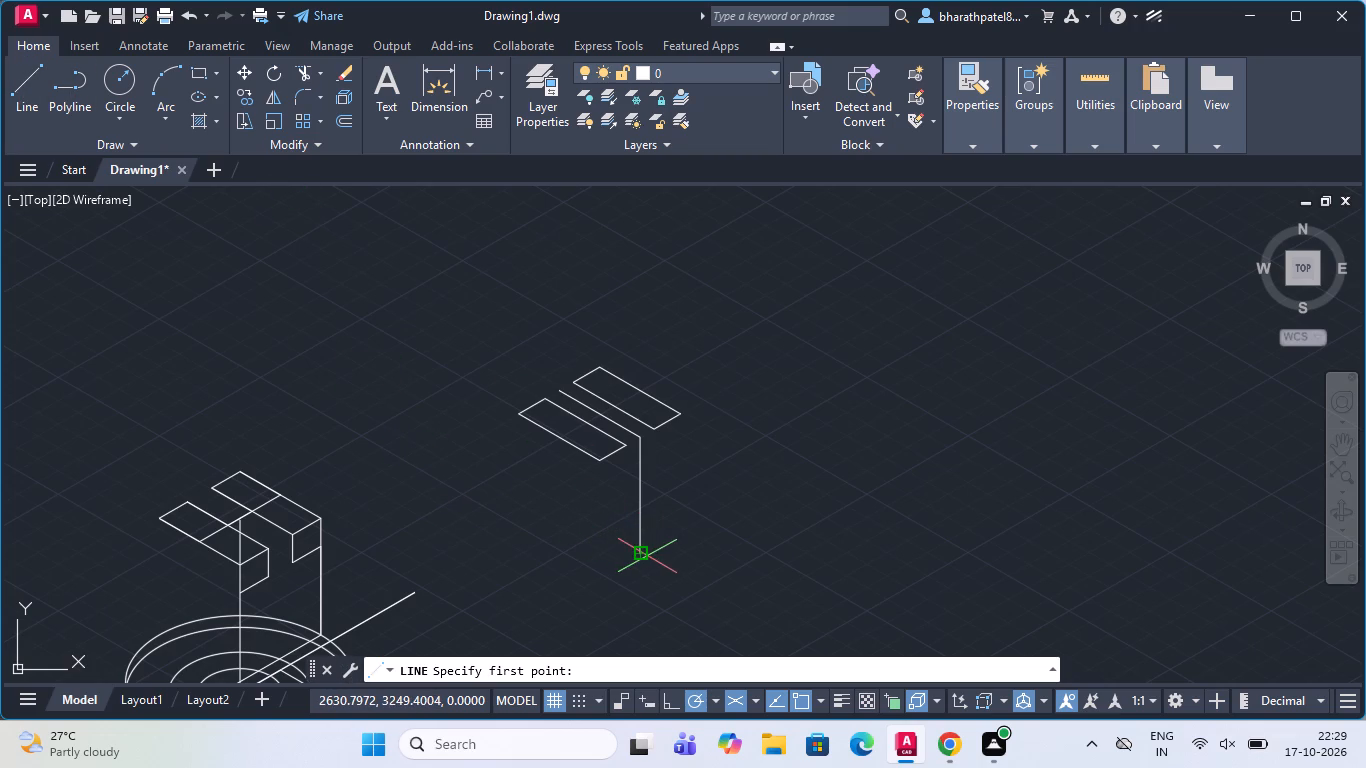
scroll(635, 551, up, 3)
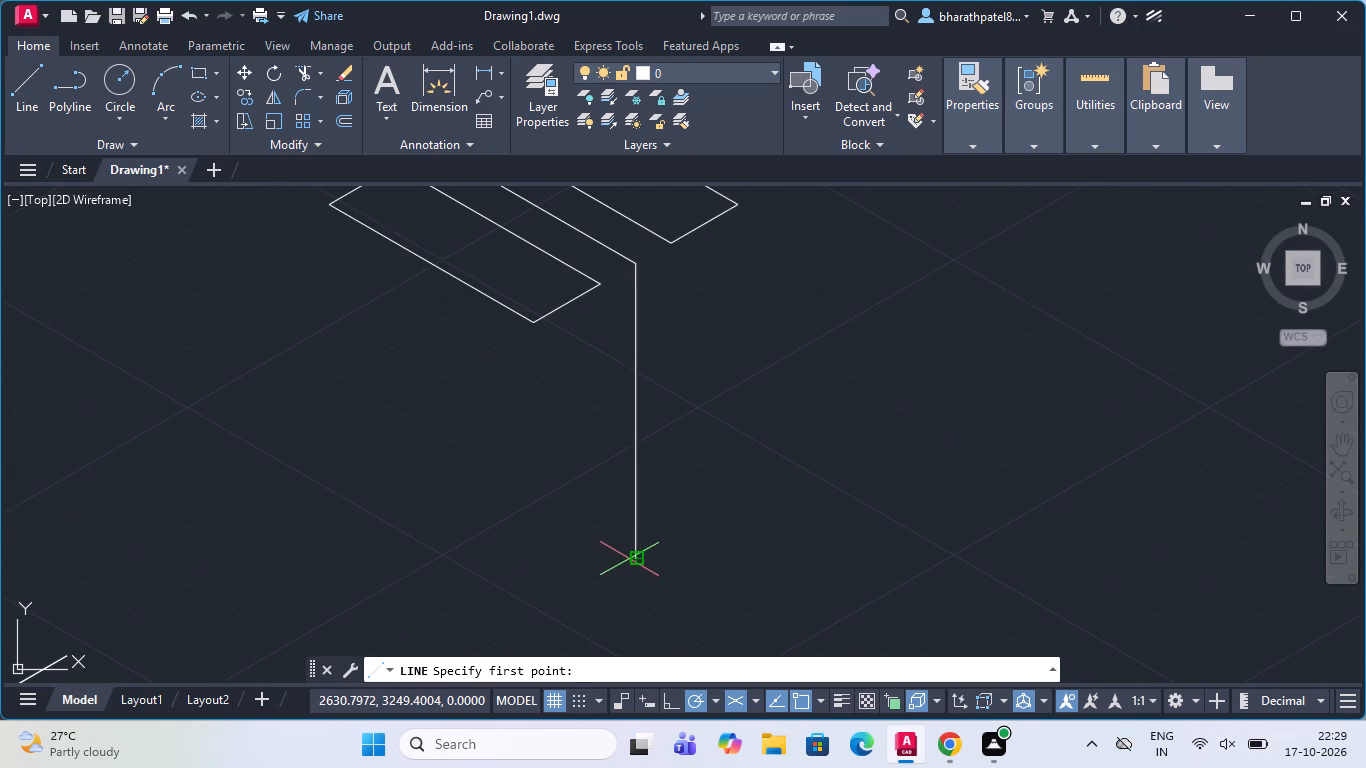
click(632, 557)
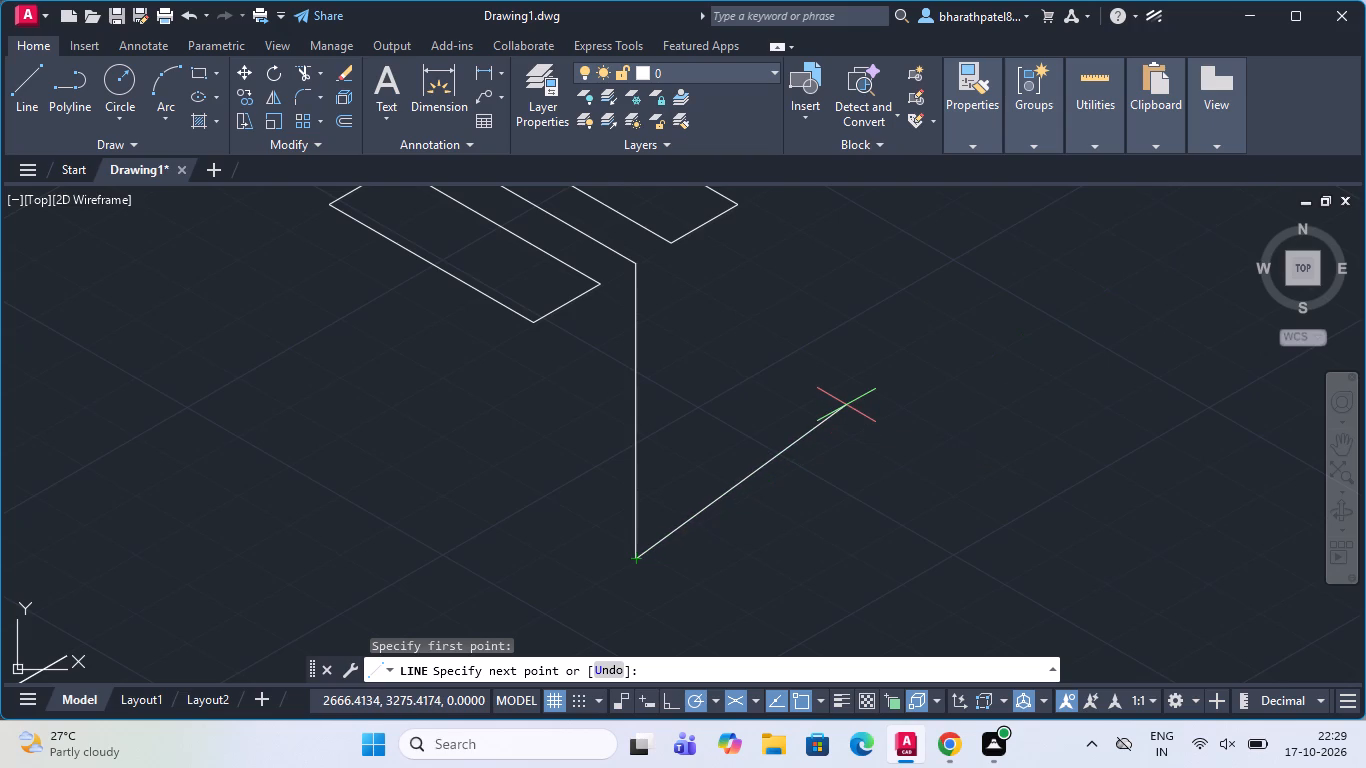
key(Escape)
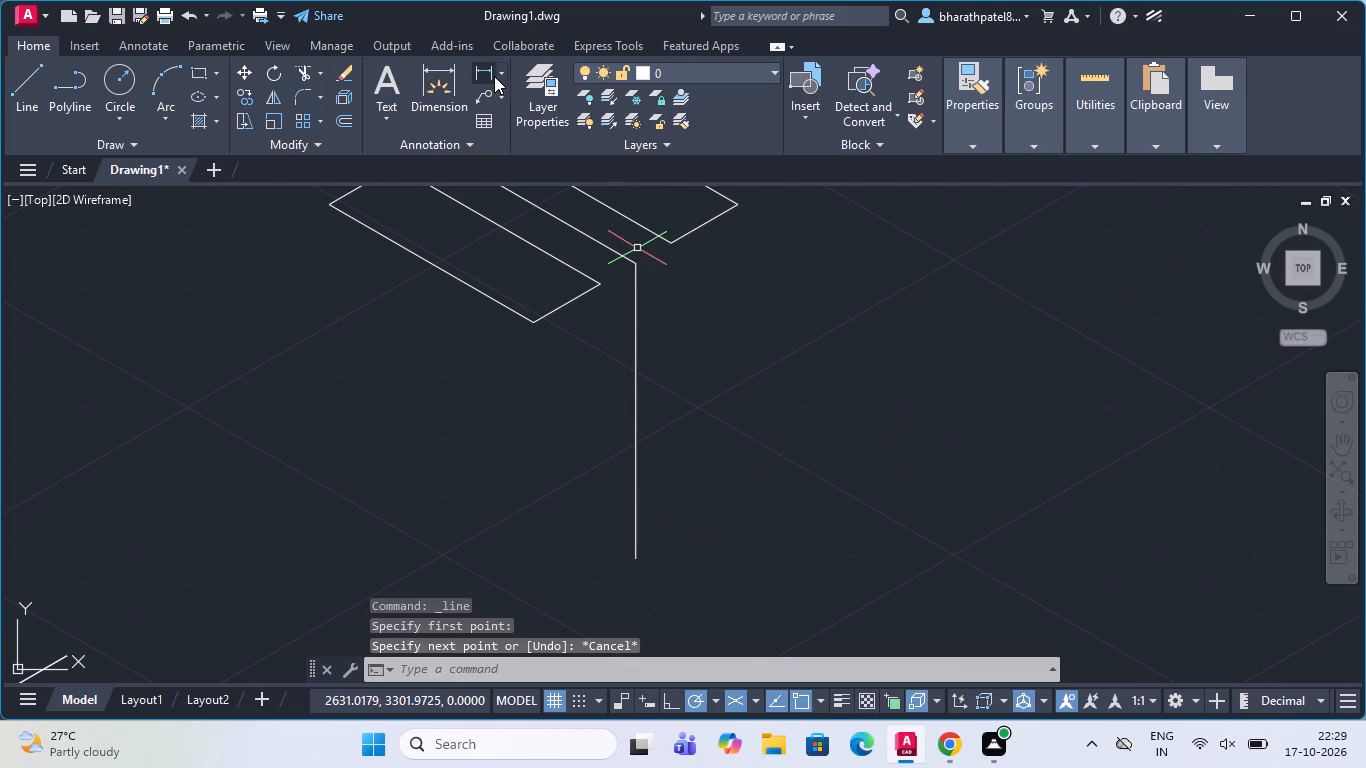
Check the vertical line's length with an aligned dimension between its endpoints, without placing the dimension.
click(497, 68)
click(506, 135)
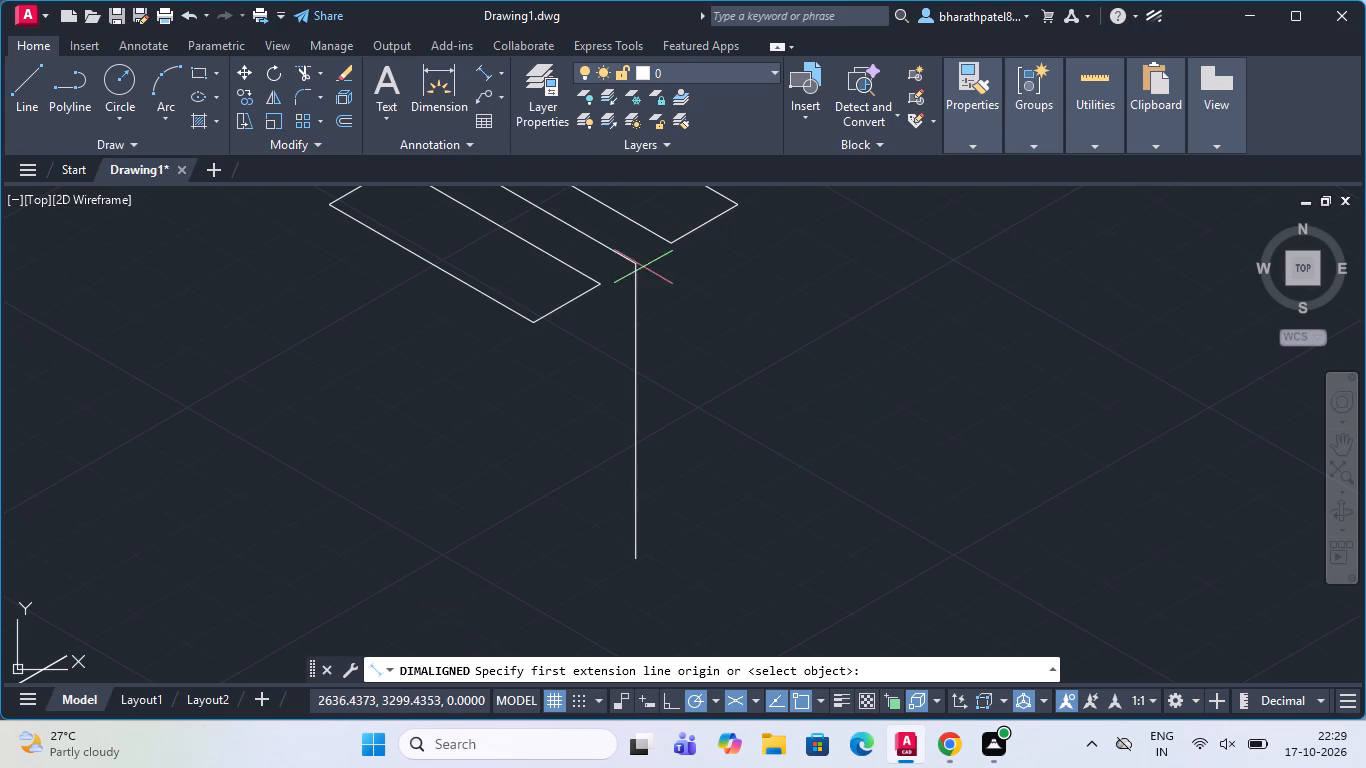
click(631, 264)
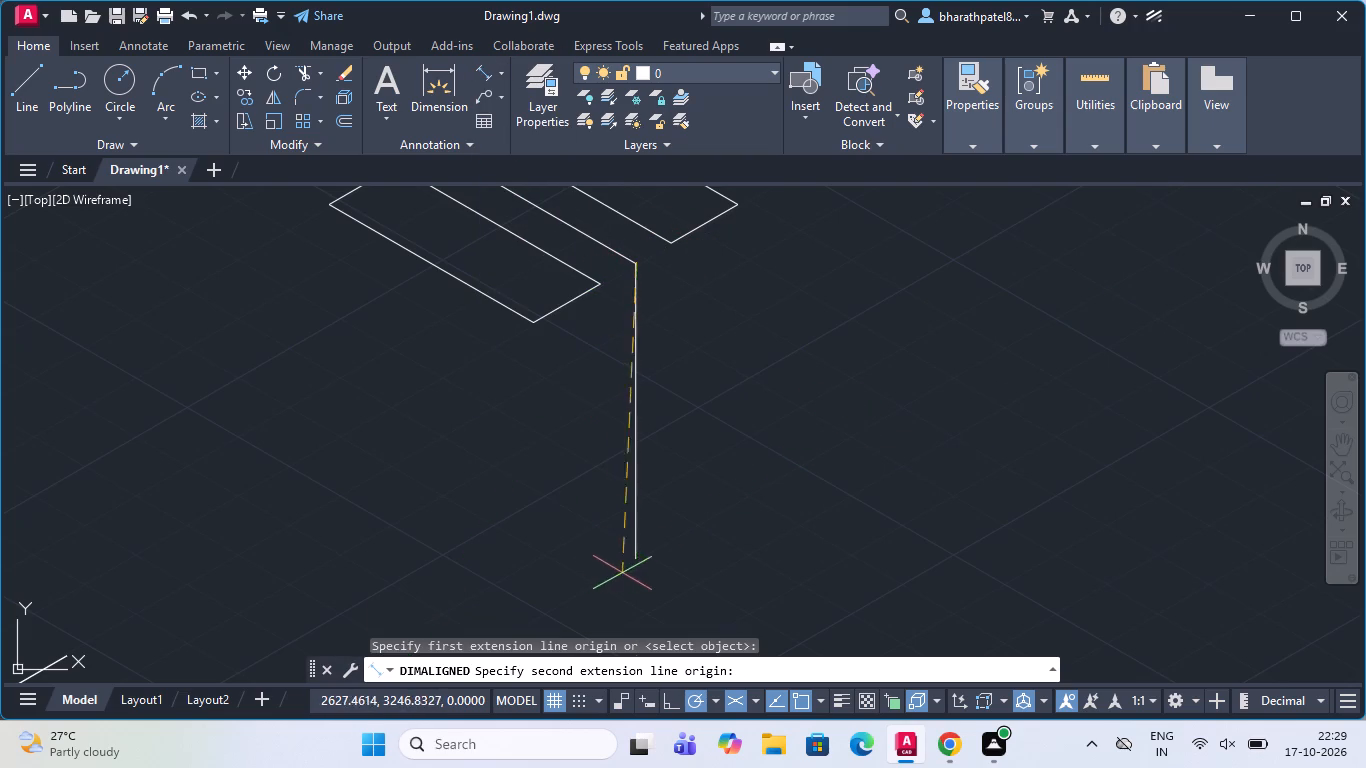
click(639, 561)
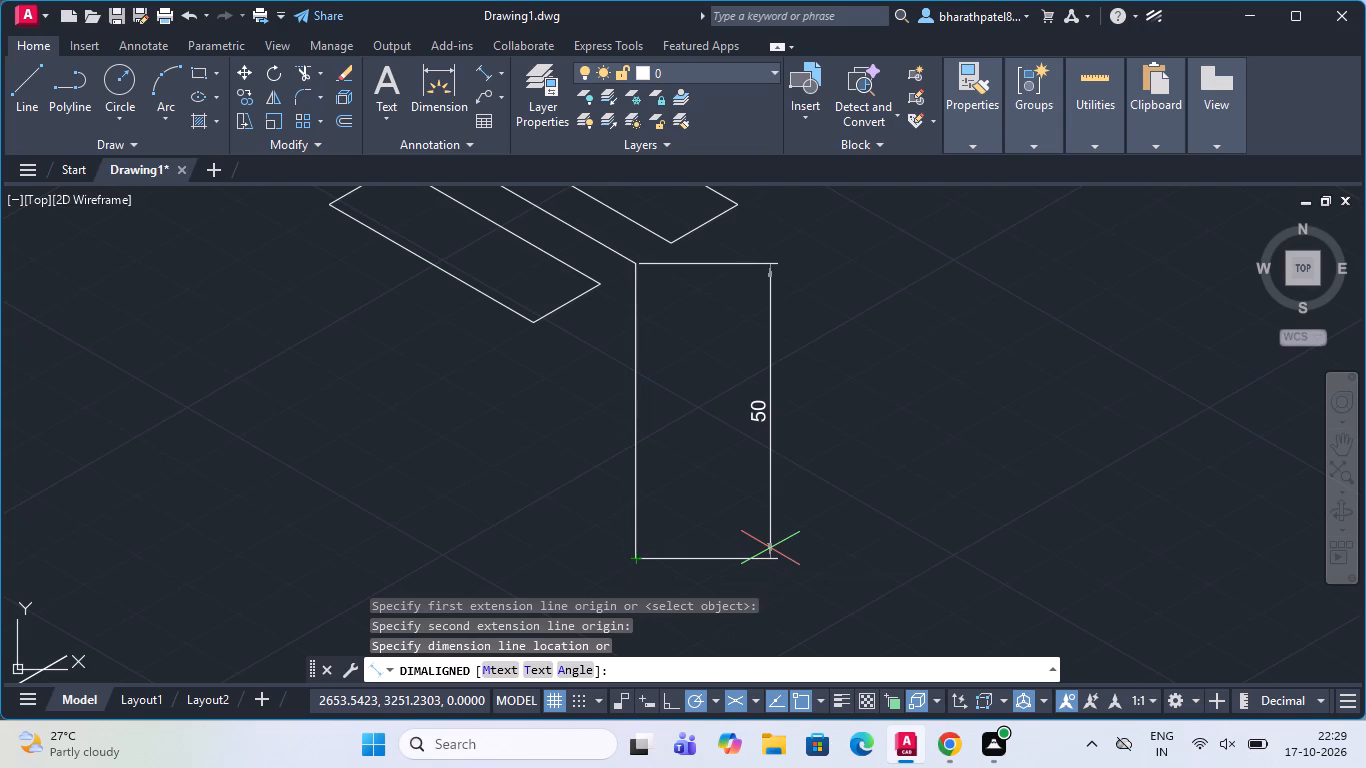
key(Escape)
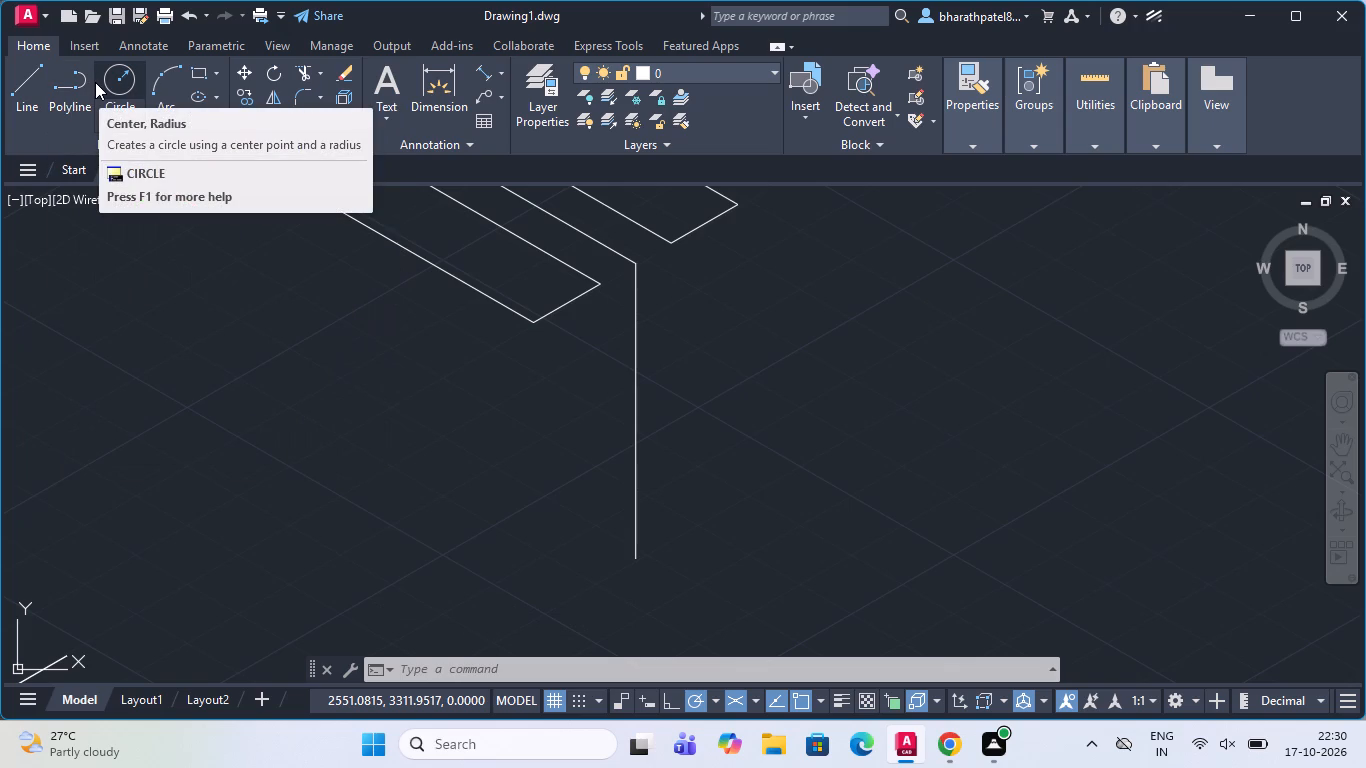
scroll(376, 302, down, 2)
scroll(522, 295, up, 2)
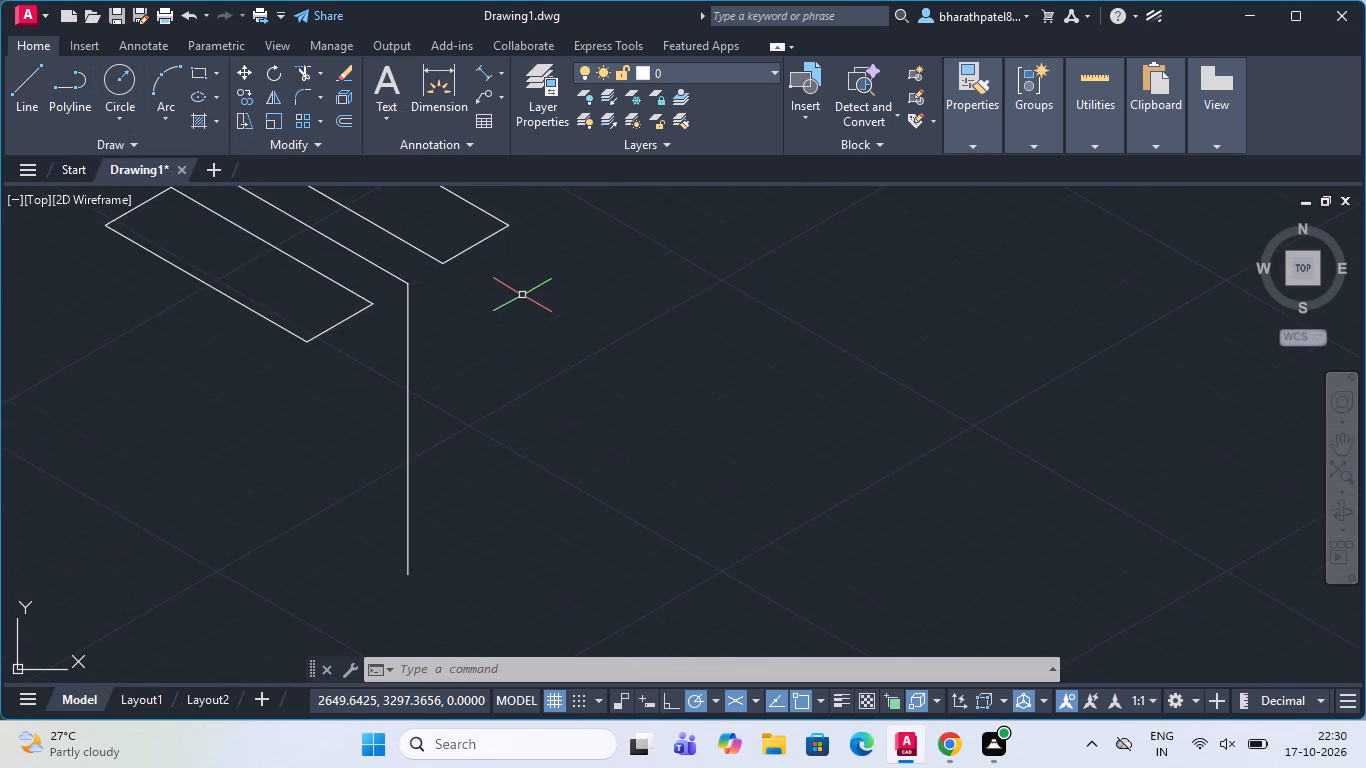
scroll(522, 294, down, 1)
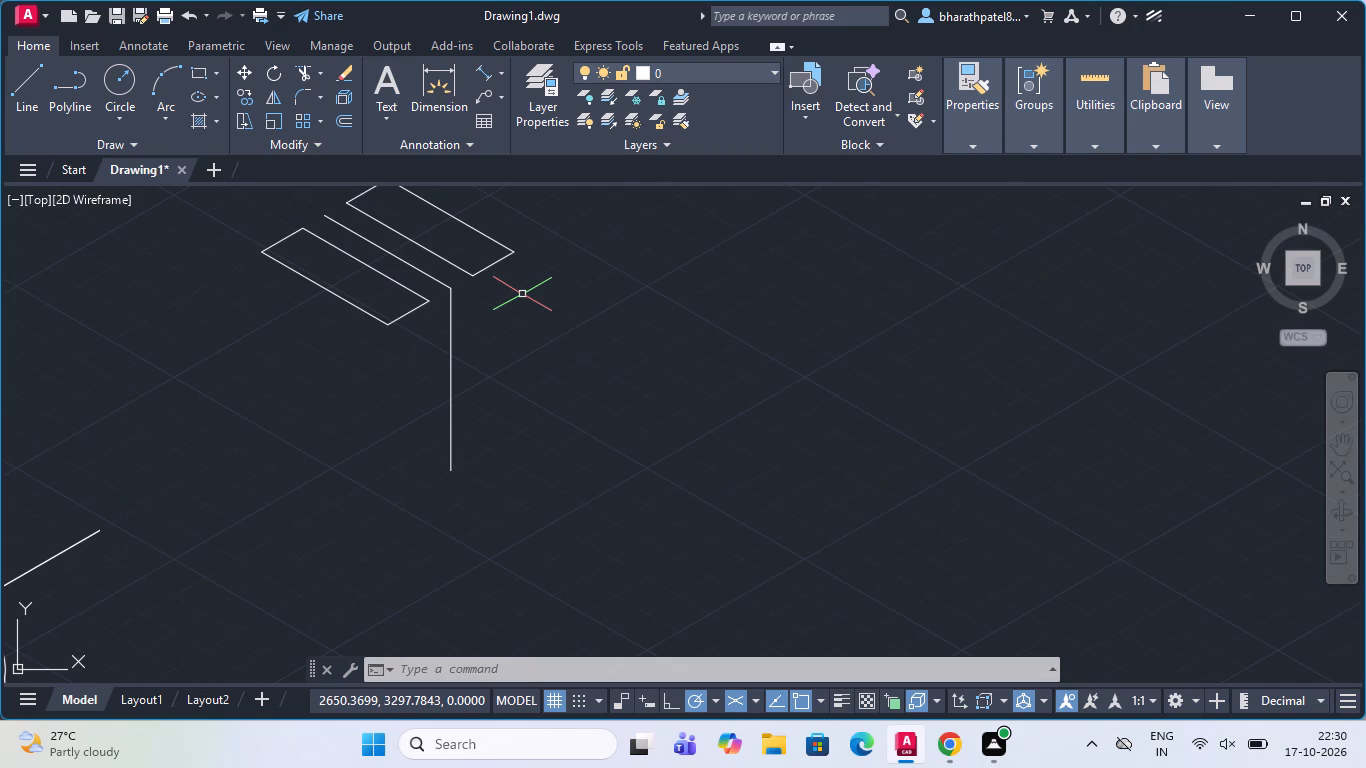
Draw an isometric line along the 30° axis through the vertical line's bottom end, extending to both sides of it.
click(26, 79)
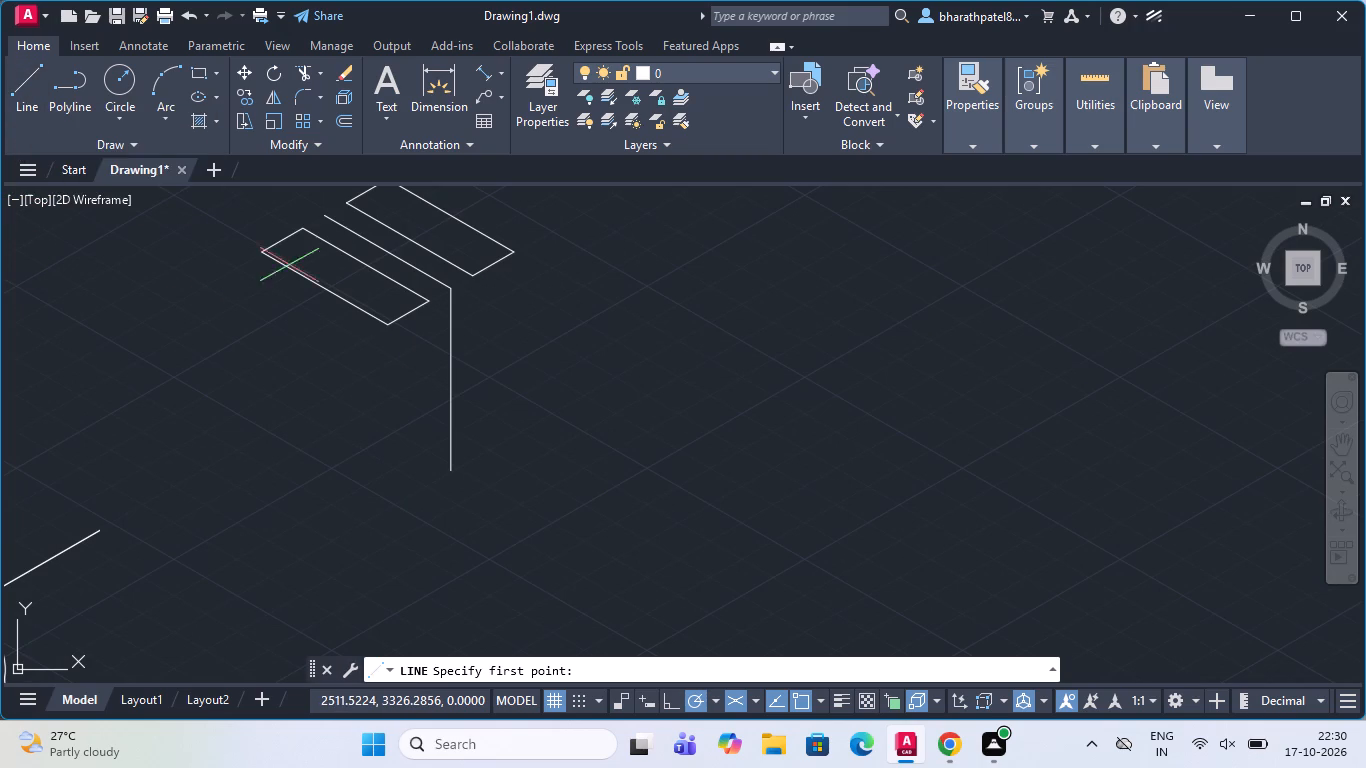
scroll(456, 464, up, 3)
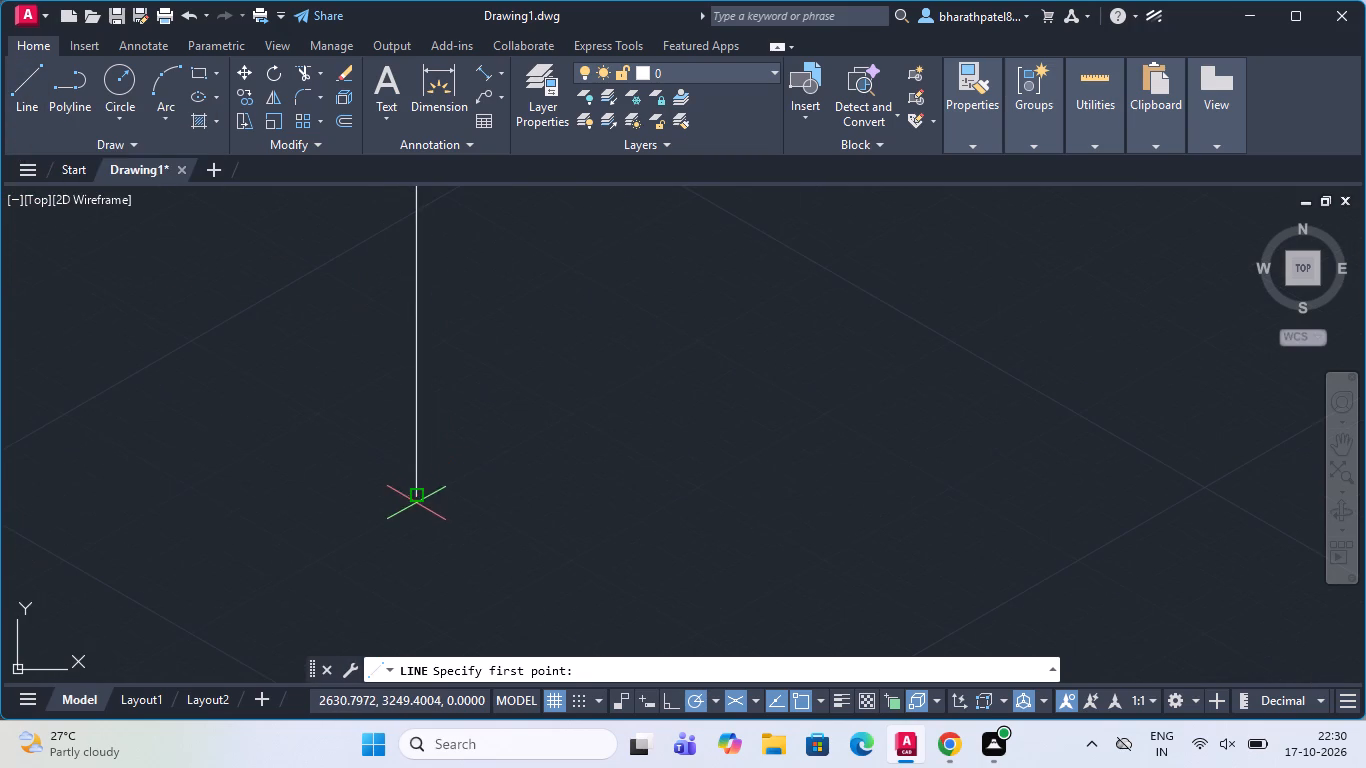
click(416, 489)
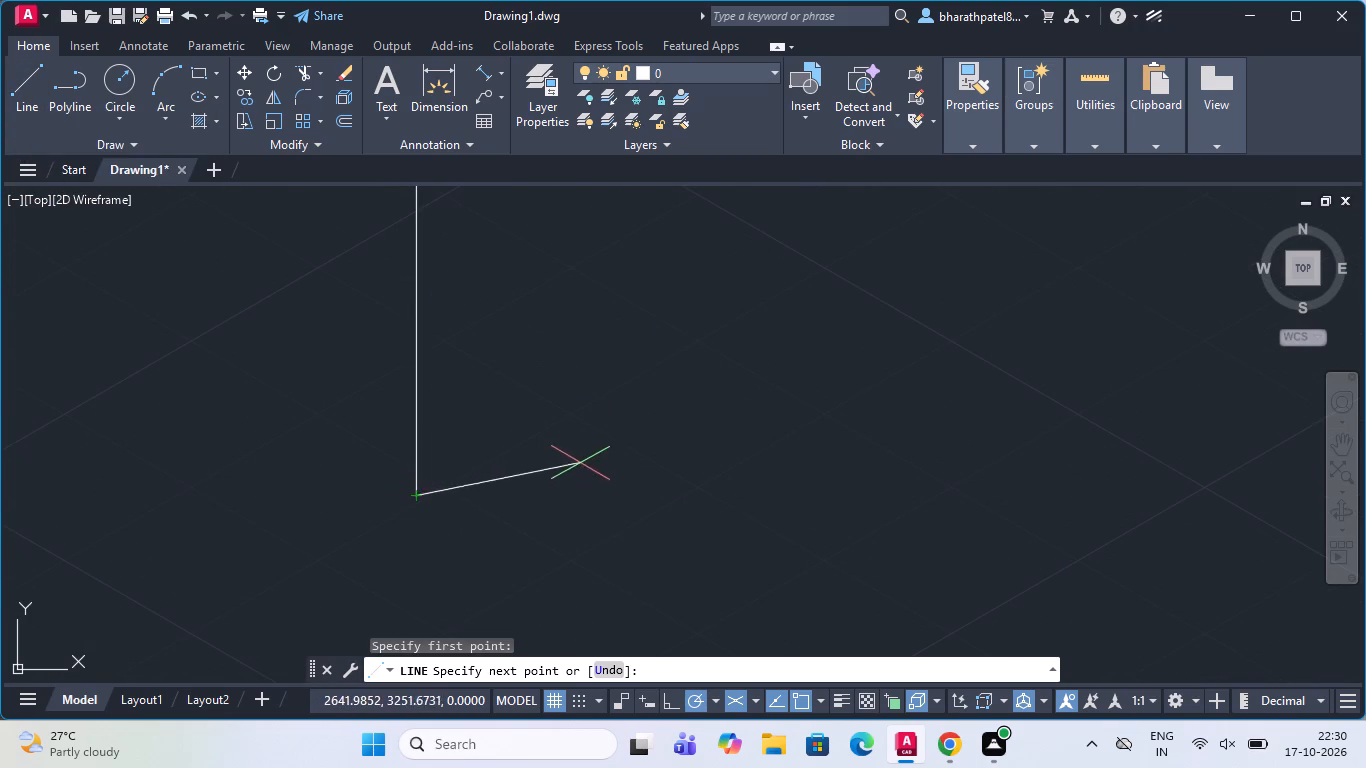
click(616, 381)
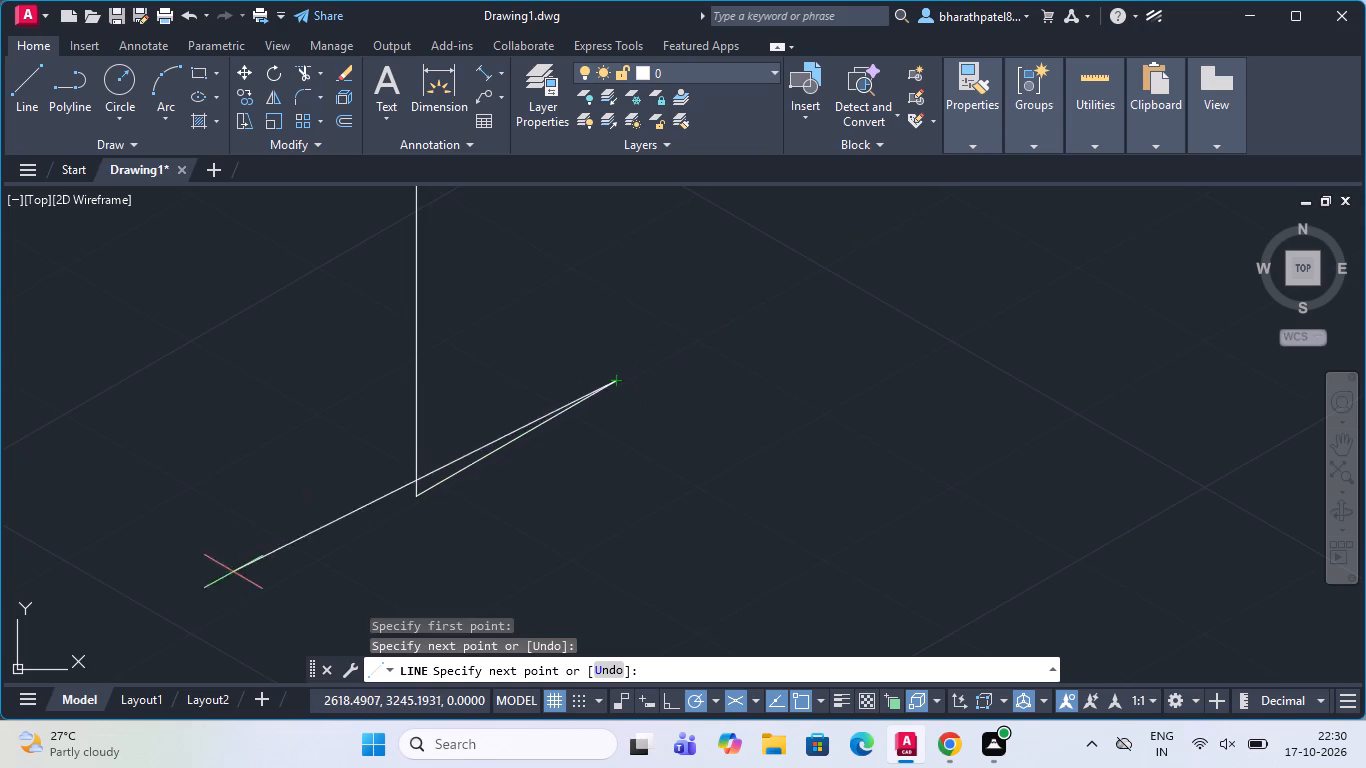
click(231, 593)
key(Escape)
Start a new line from the vertical line's top end, at the corner with the middle construction line.
scroll(260, 549, down, 3)
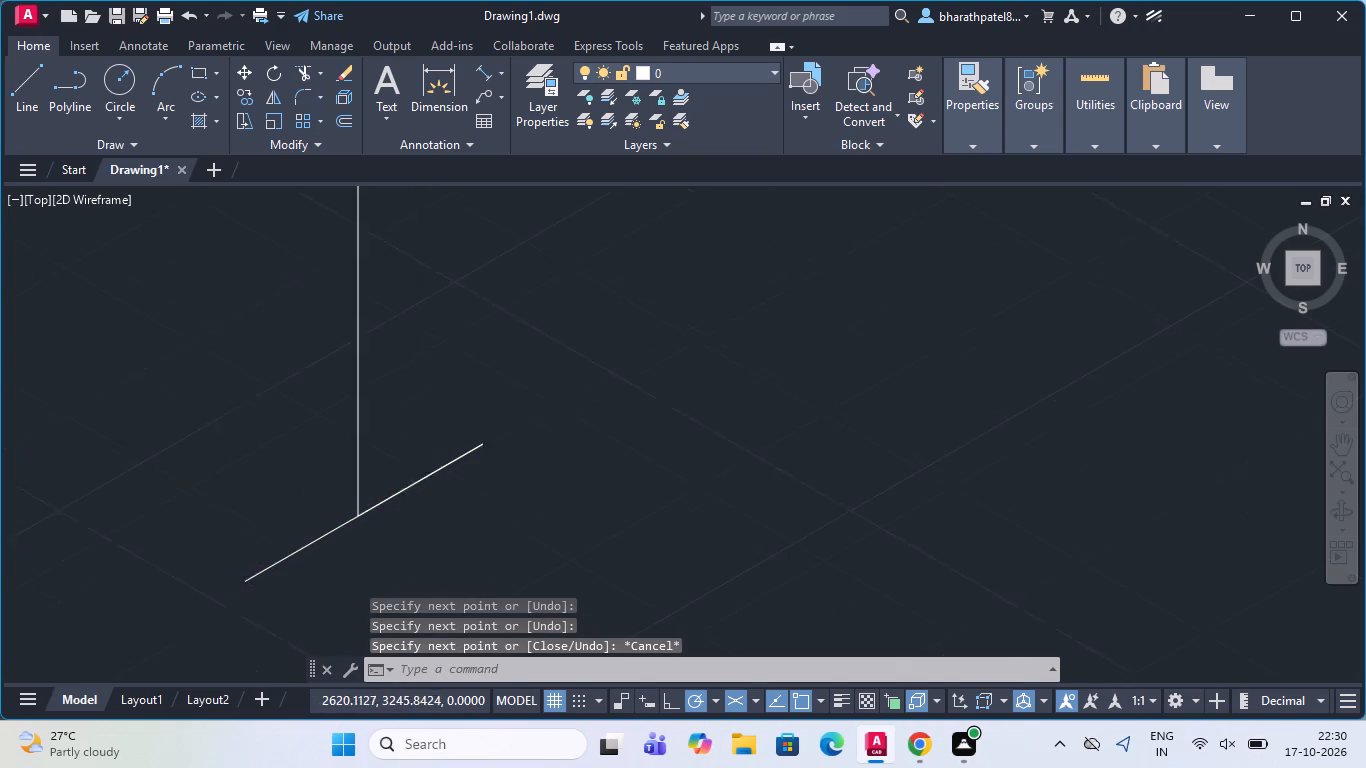
scroll(260, 549, down, 1)
scroll(411, 439, down, 1)
scroll(314, 537, up, 2)
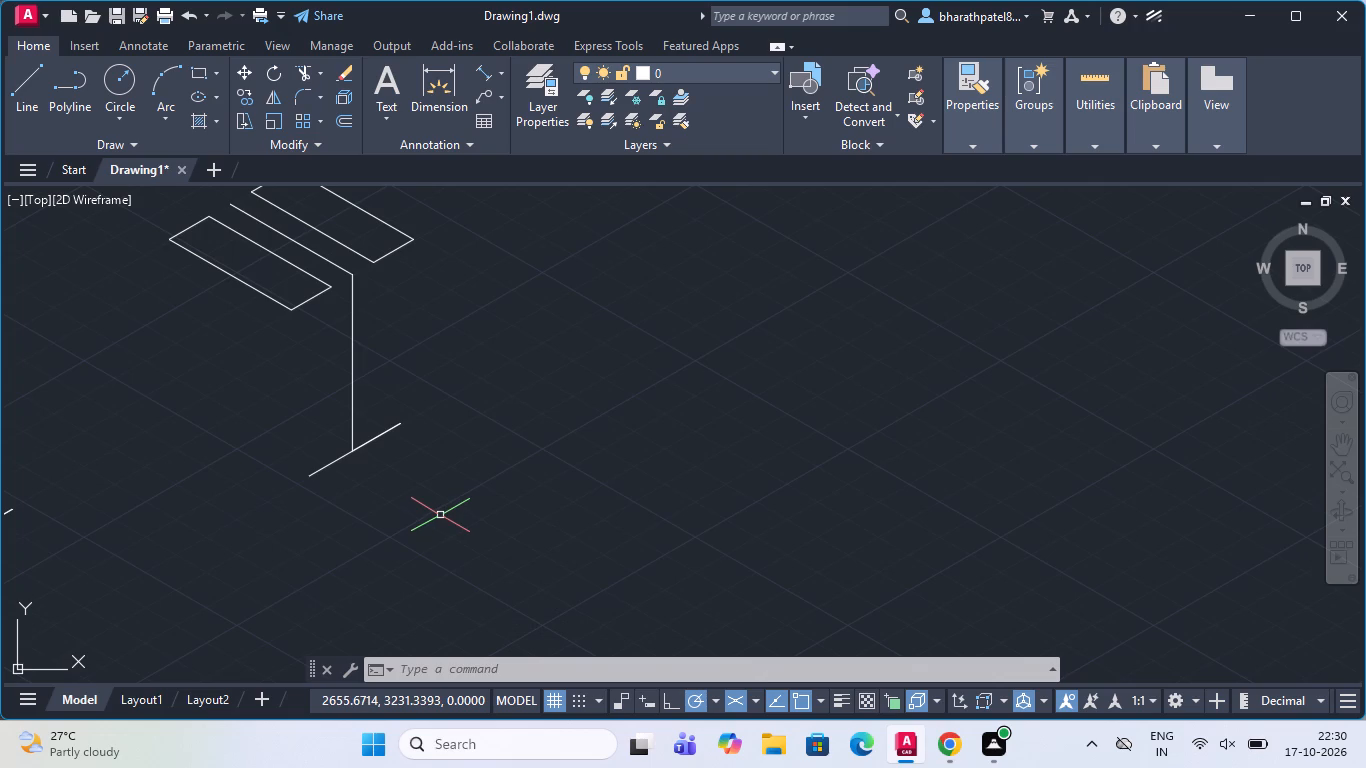
click(13, 86)
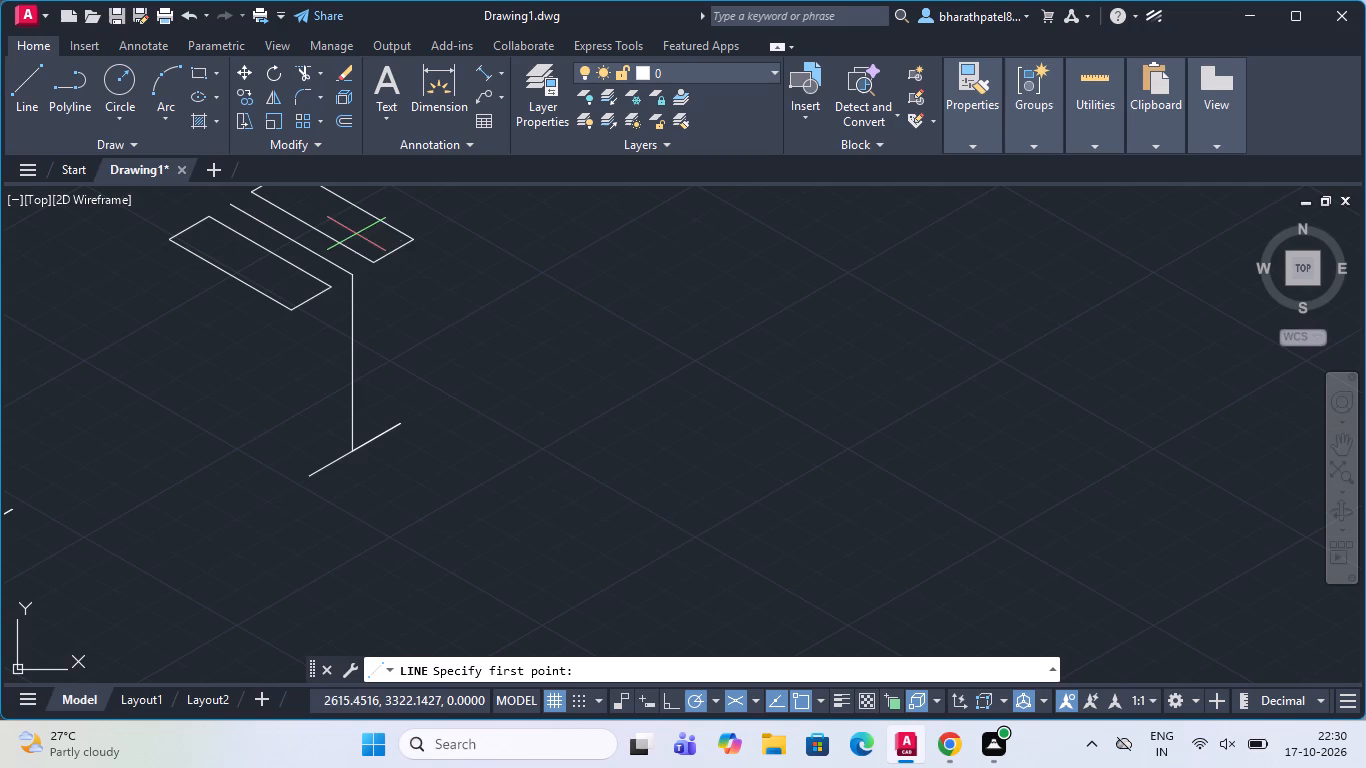
scroll(355, 276, up, 3)
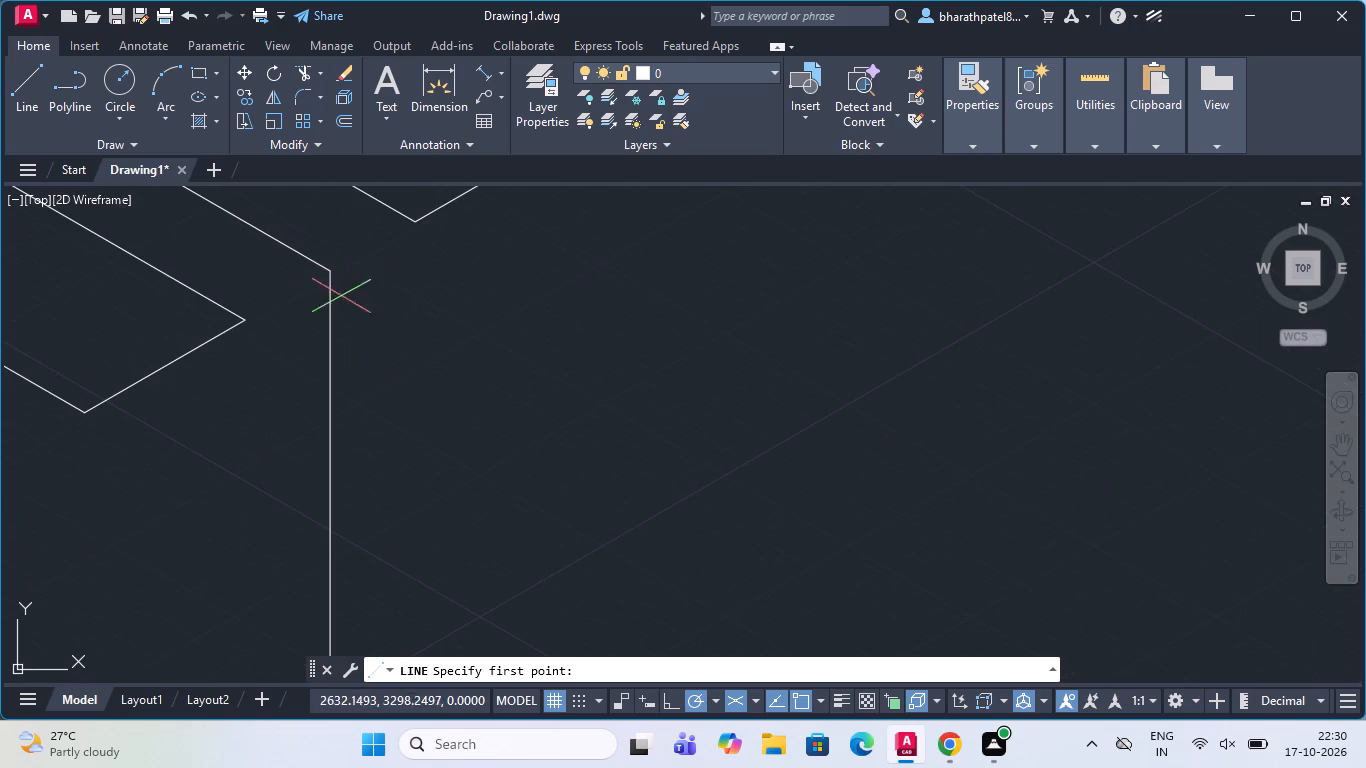
click(331, 269)
scroll(331, 267, down, 6)
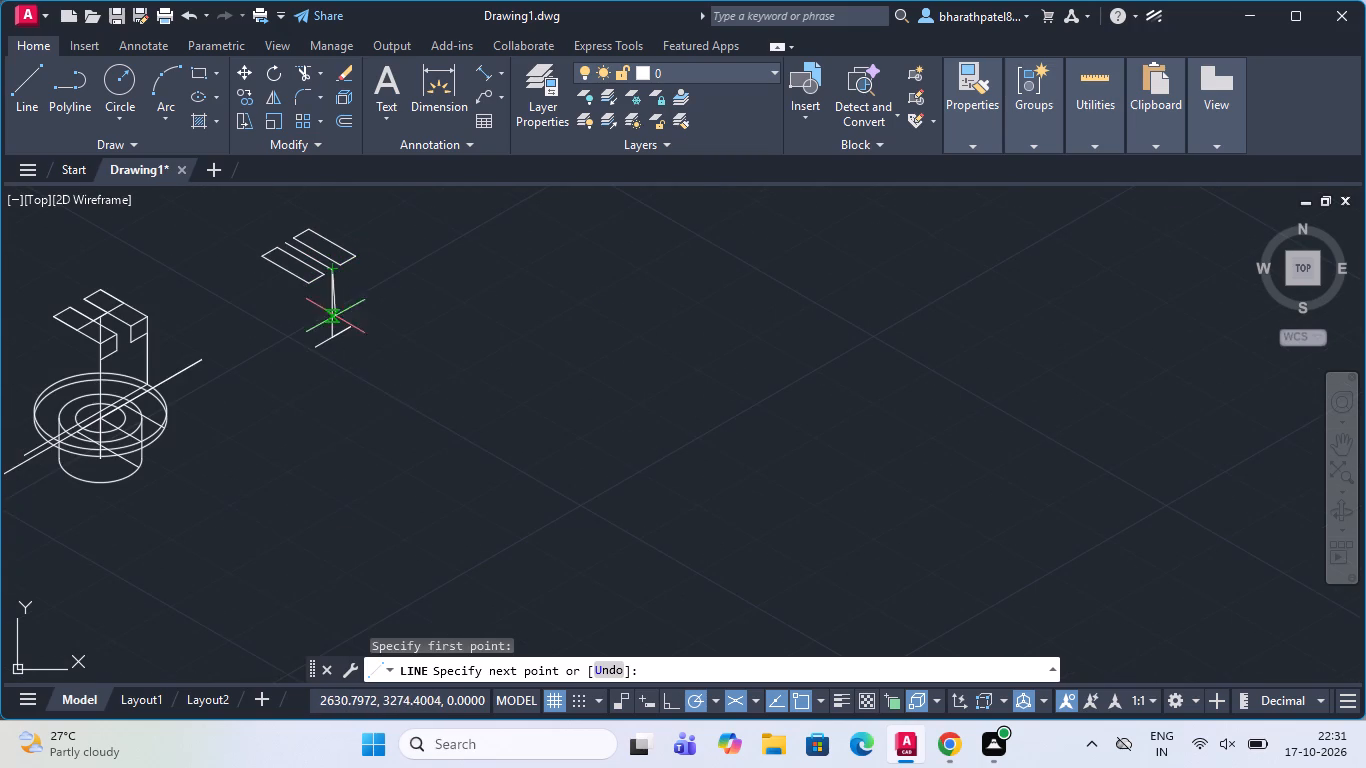
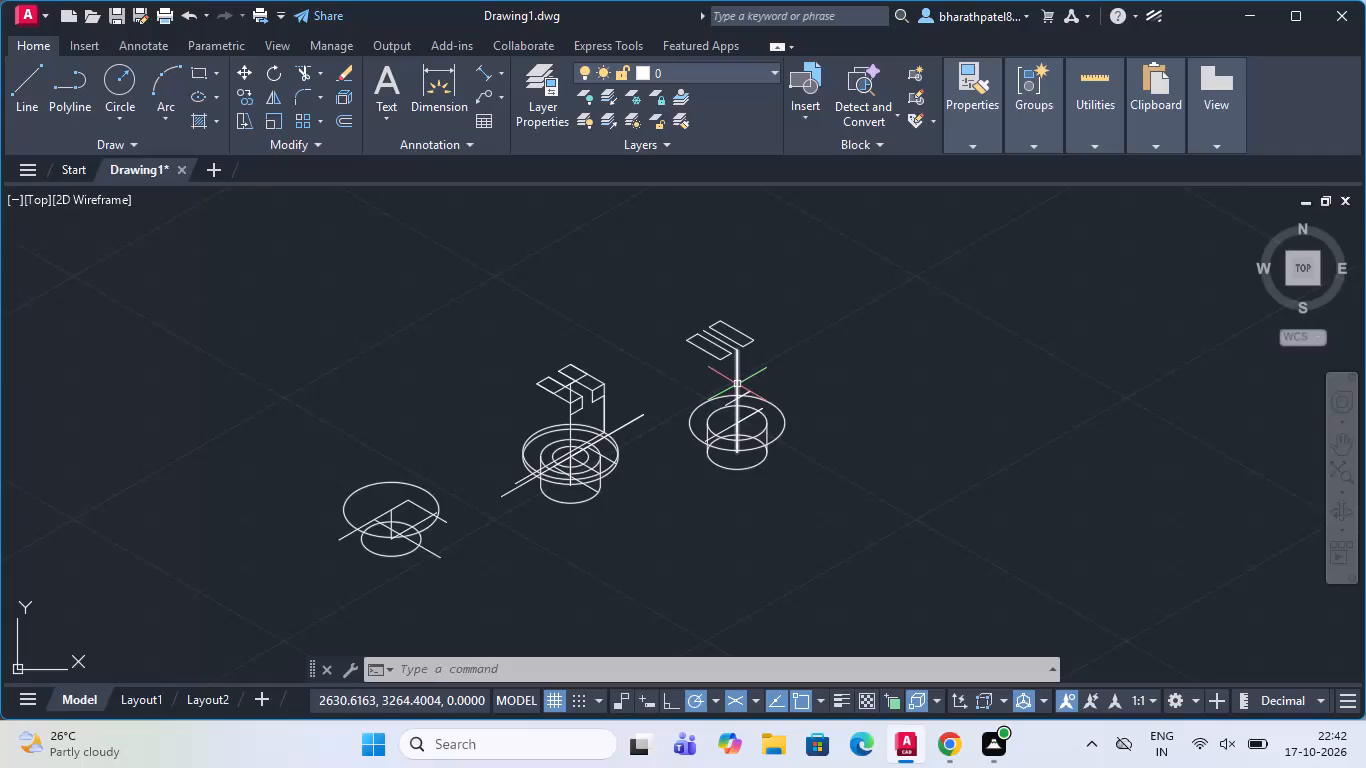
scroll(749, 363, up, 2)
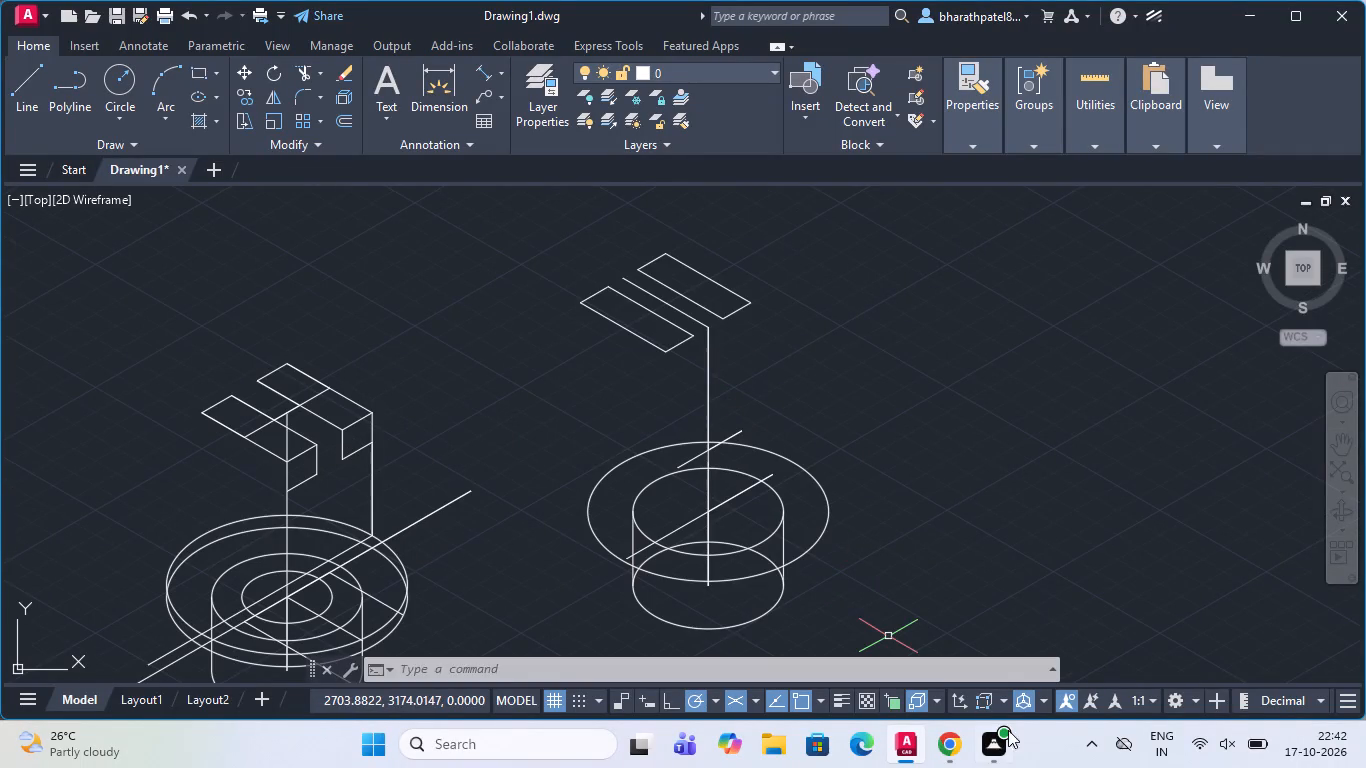
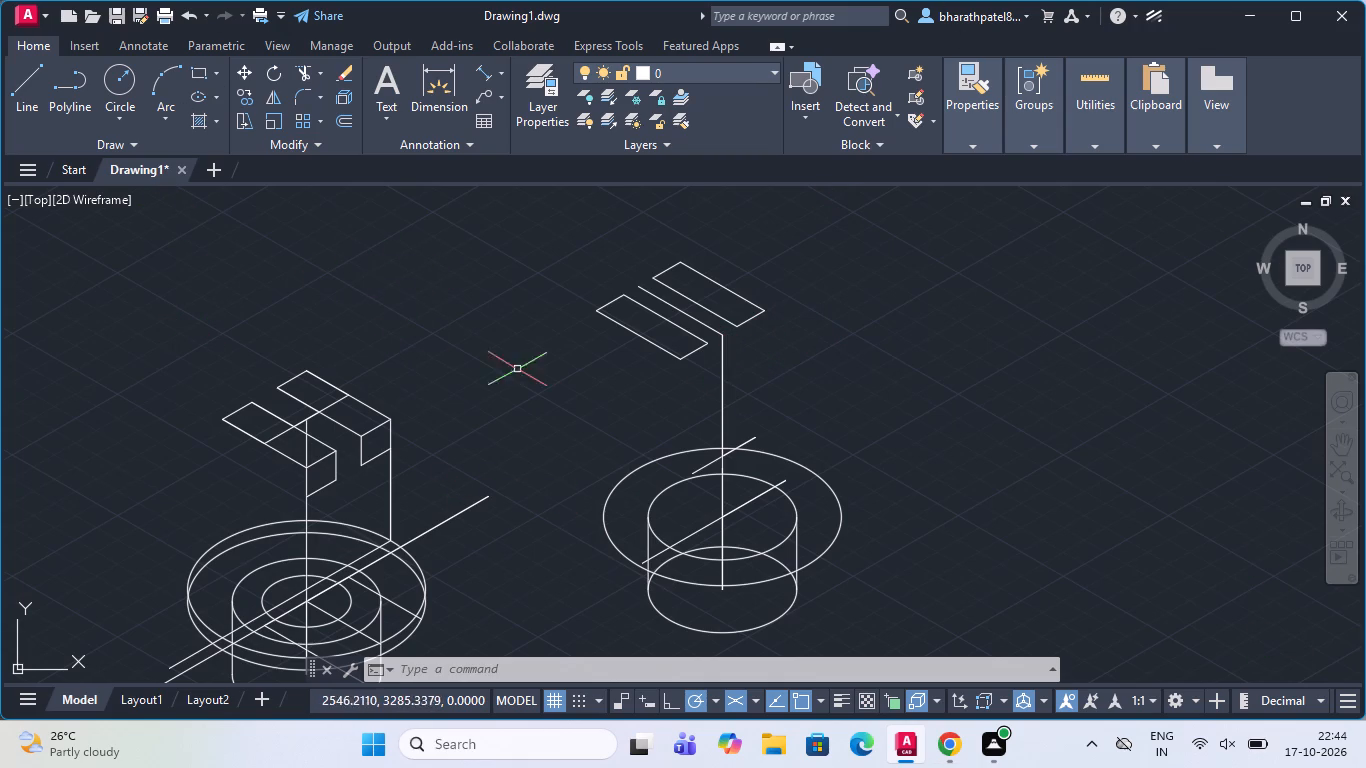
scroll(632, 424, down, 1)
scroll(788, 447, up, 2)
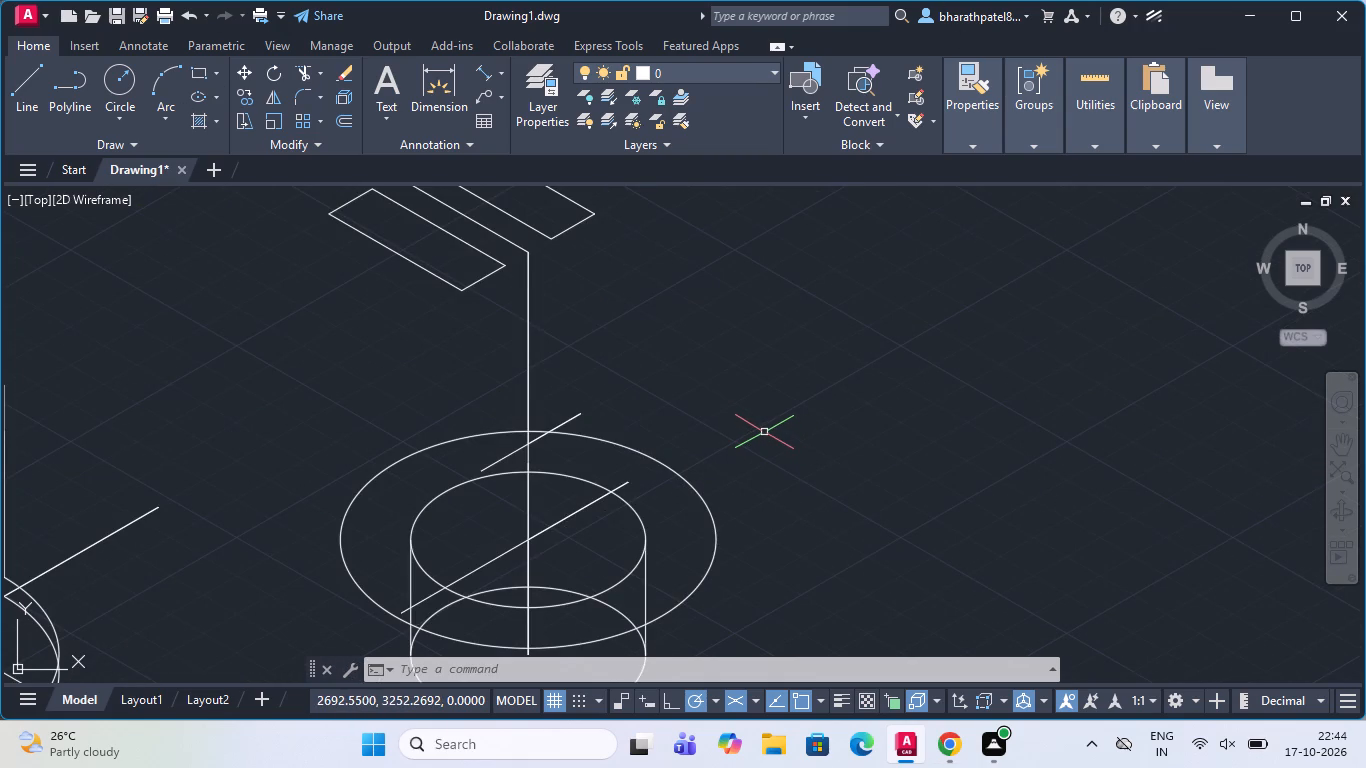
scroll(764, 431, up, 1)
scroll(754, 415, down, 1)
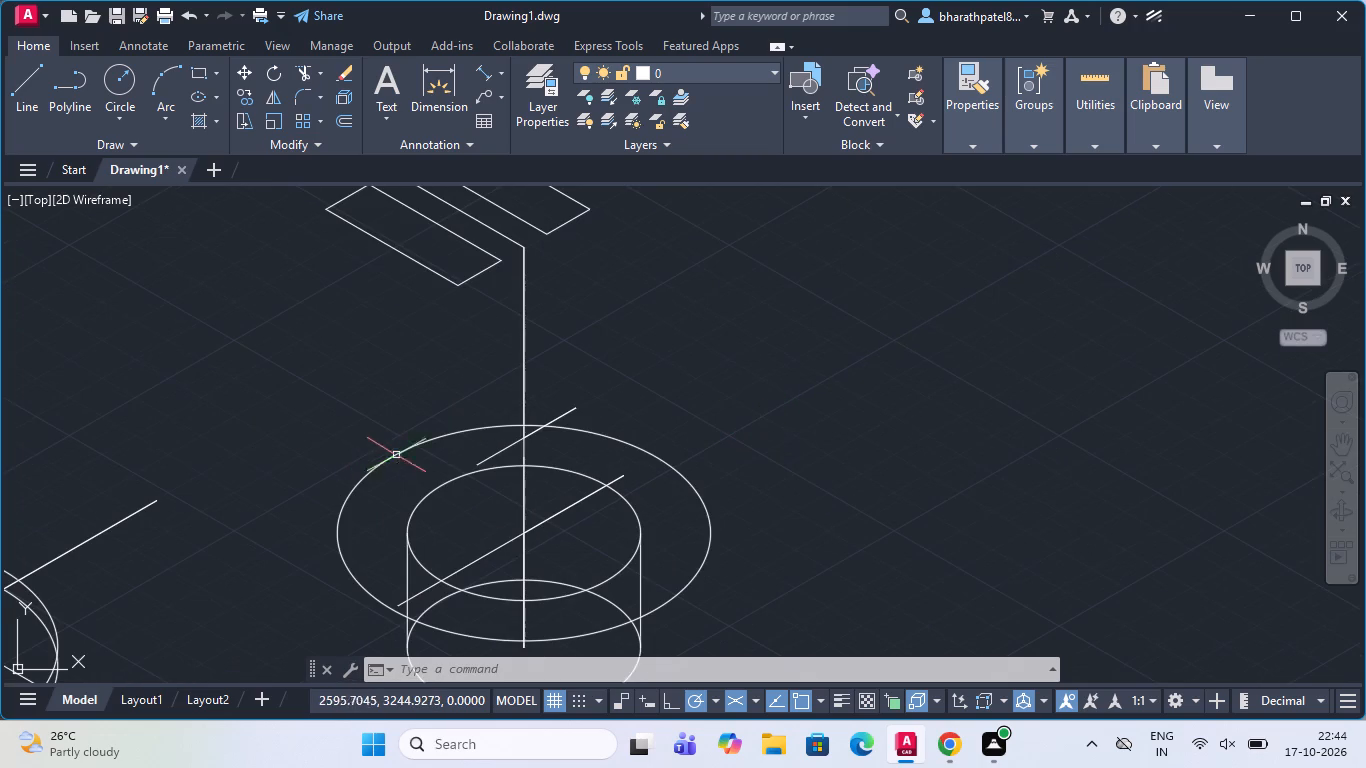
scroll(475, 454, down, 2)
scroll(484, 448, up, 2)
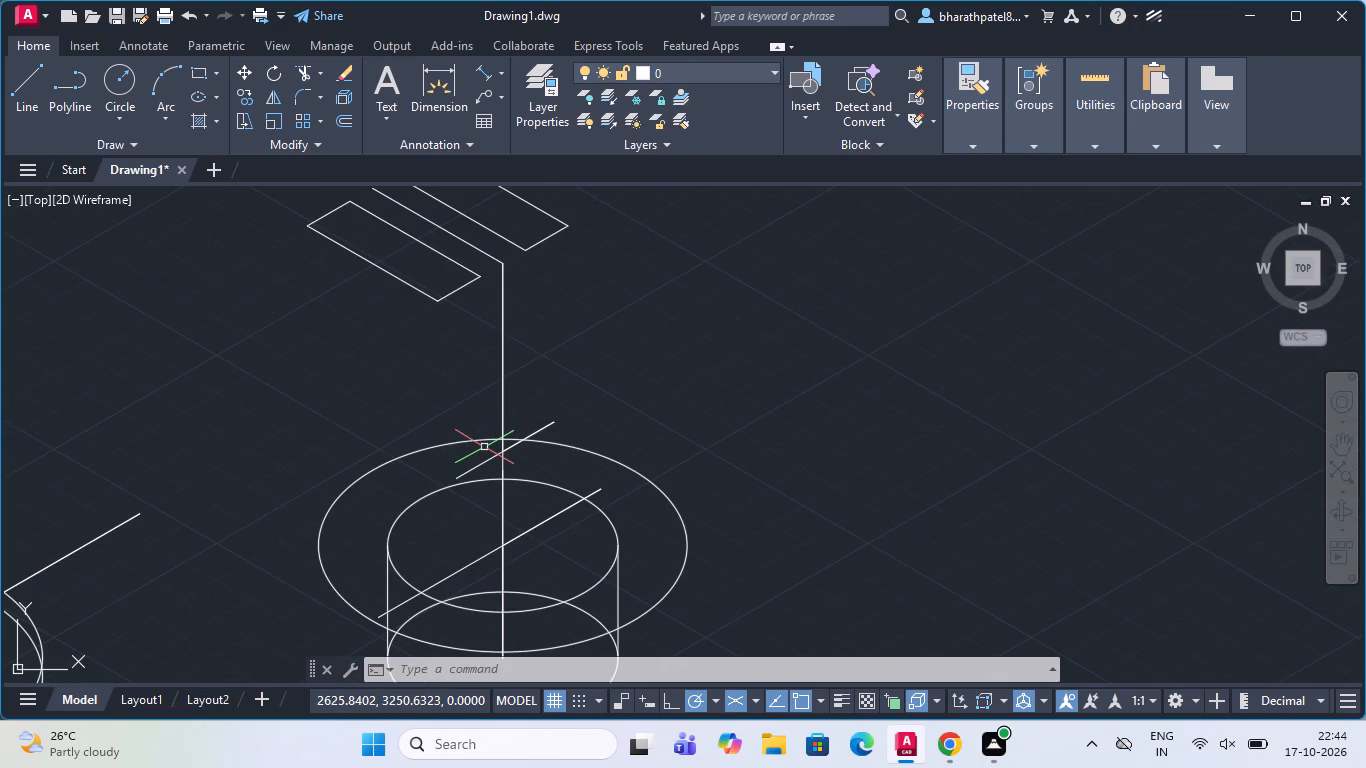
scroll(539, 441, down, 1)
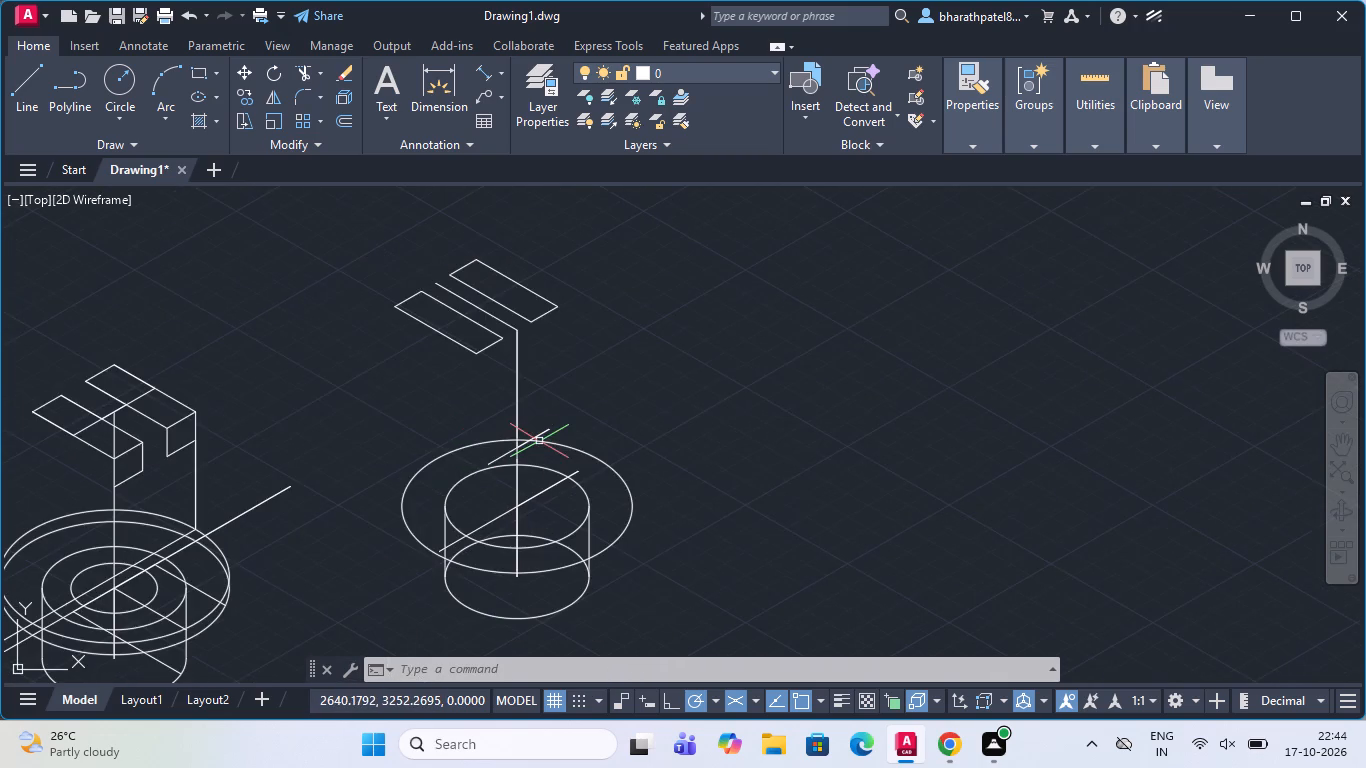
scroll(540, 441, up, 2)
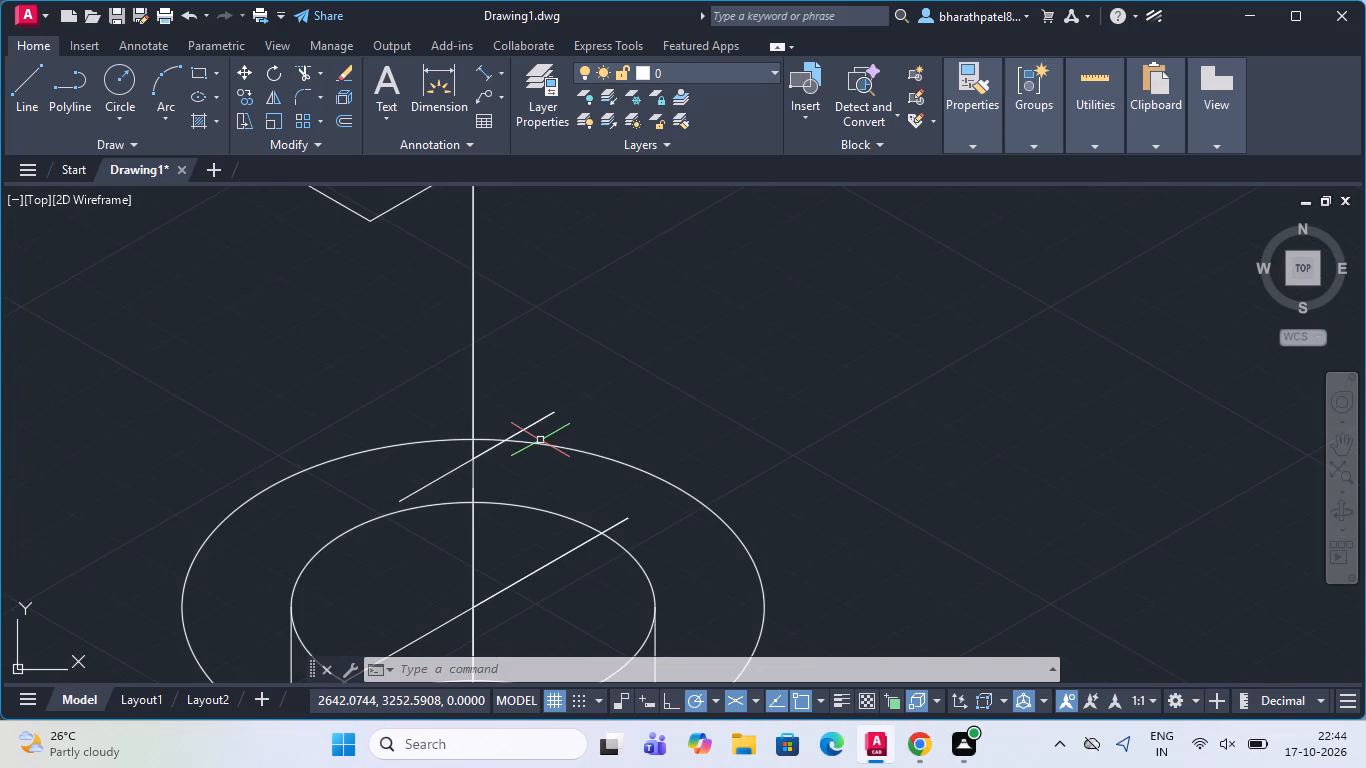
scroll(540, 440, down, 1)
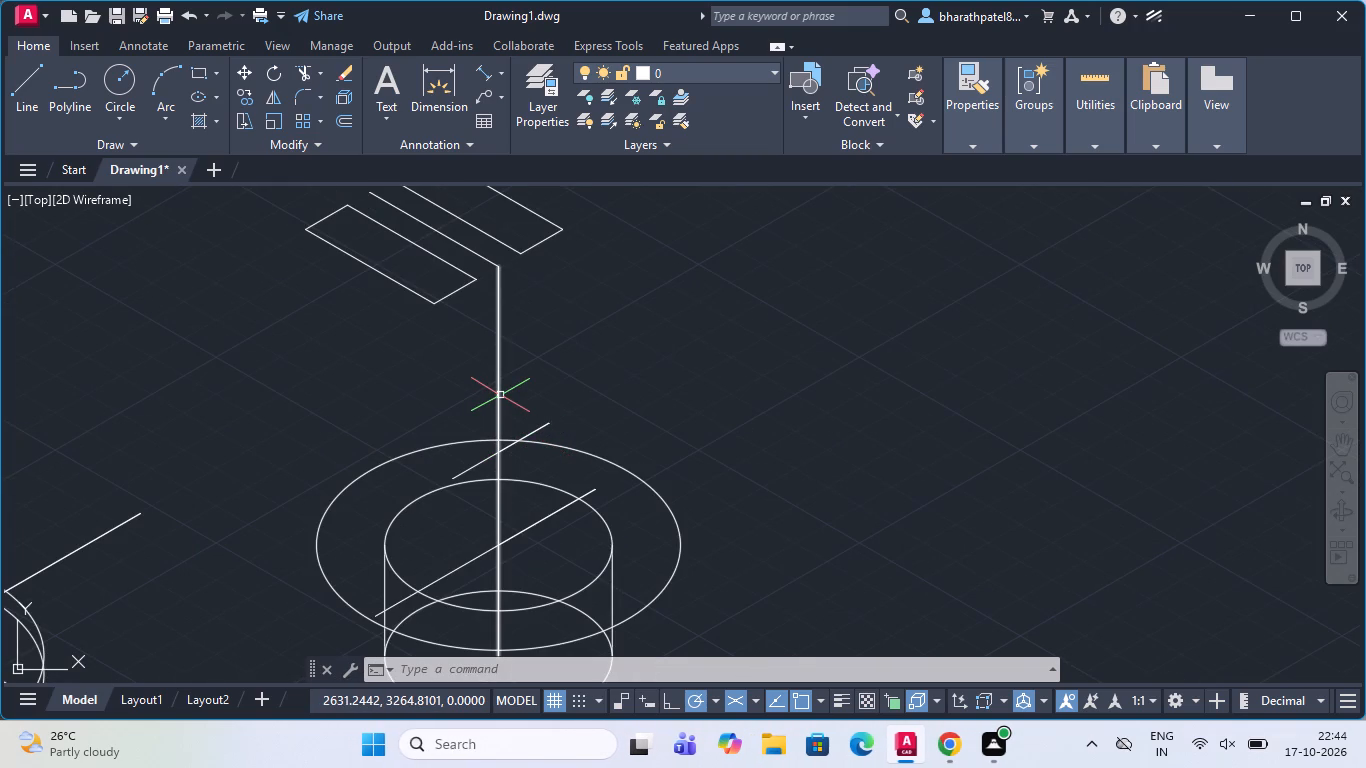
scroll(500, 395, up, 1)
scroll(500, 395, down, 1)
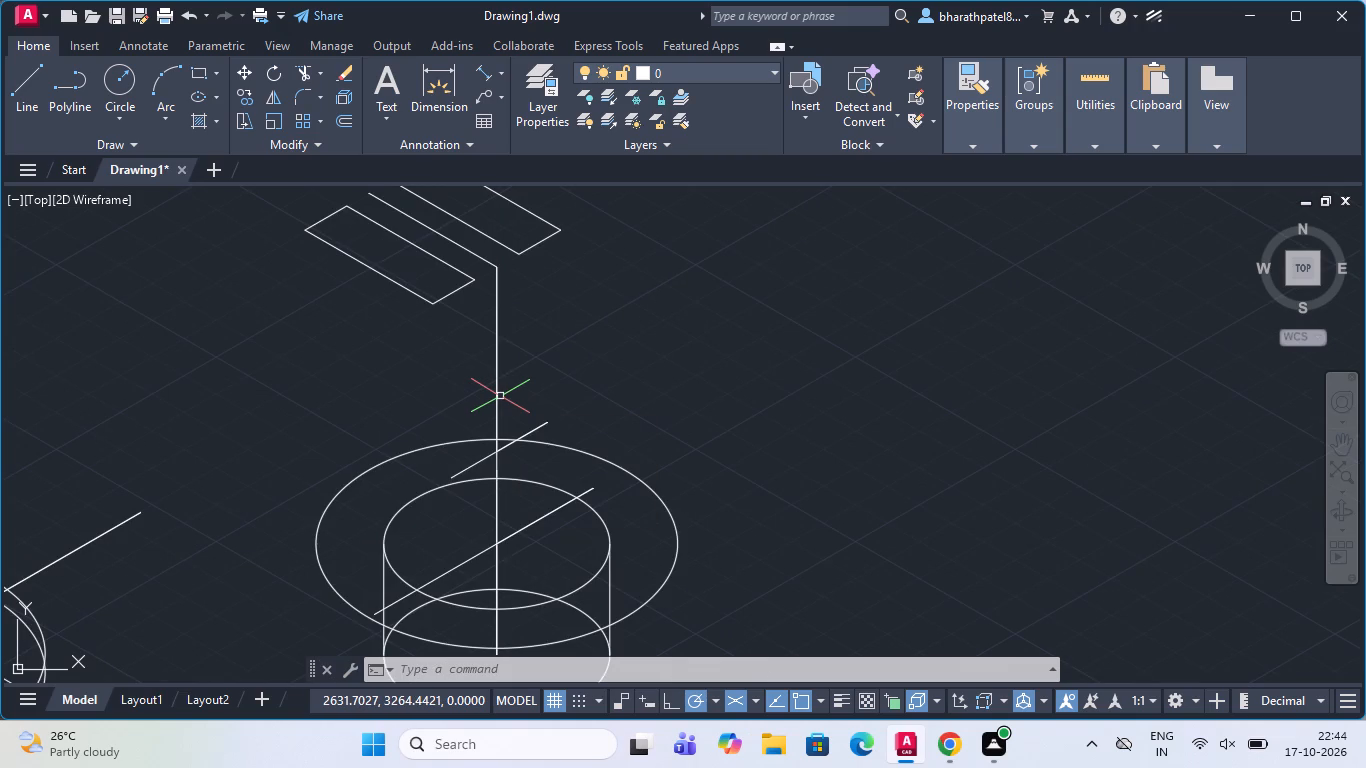
Copy the large outer ellipse from its center 25 units straight up to where the short slanted line crosses the vertical axis.
click(646, 603)
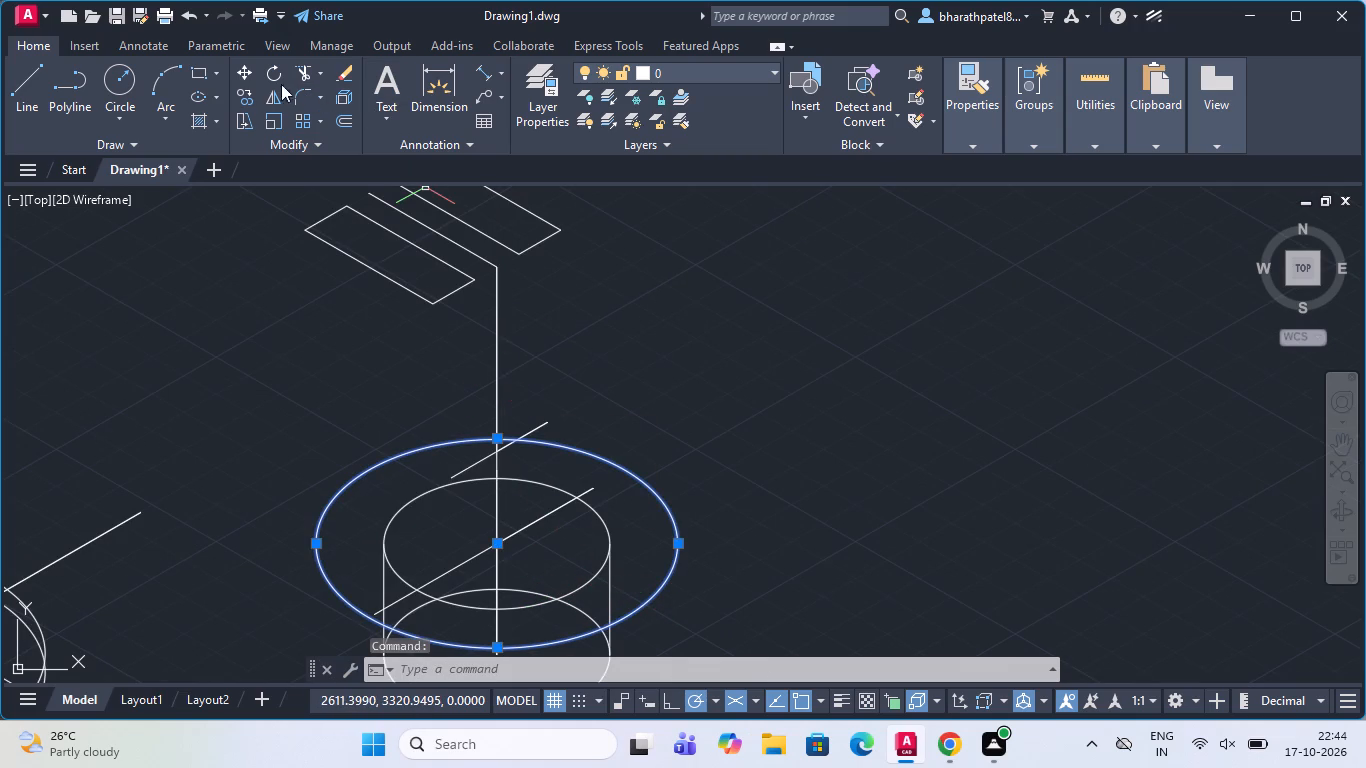
click(241, 86)
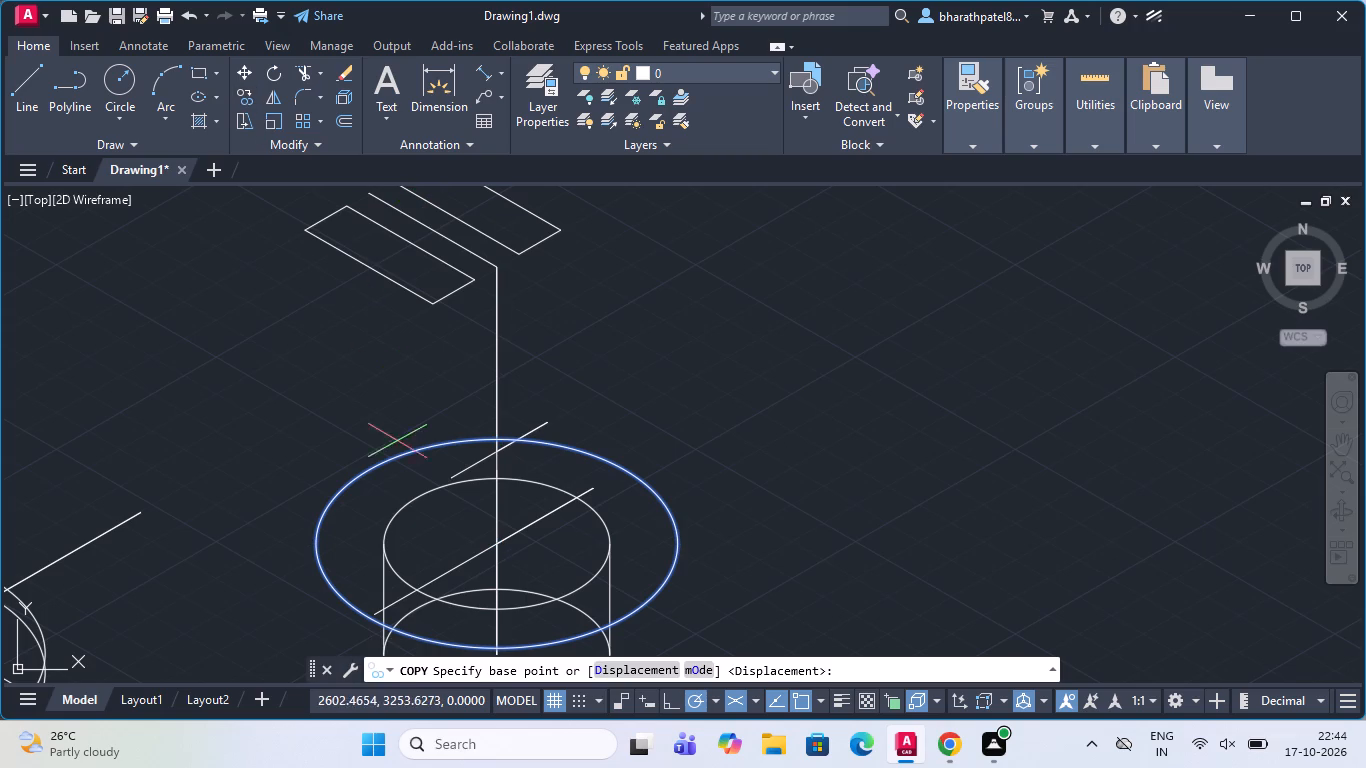
scroll(499, 554, up, 2)
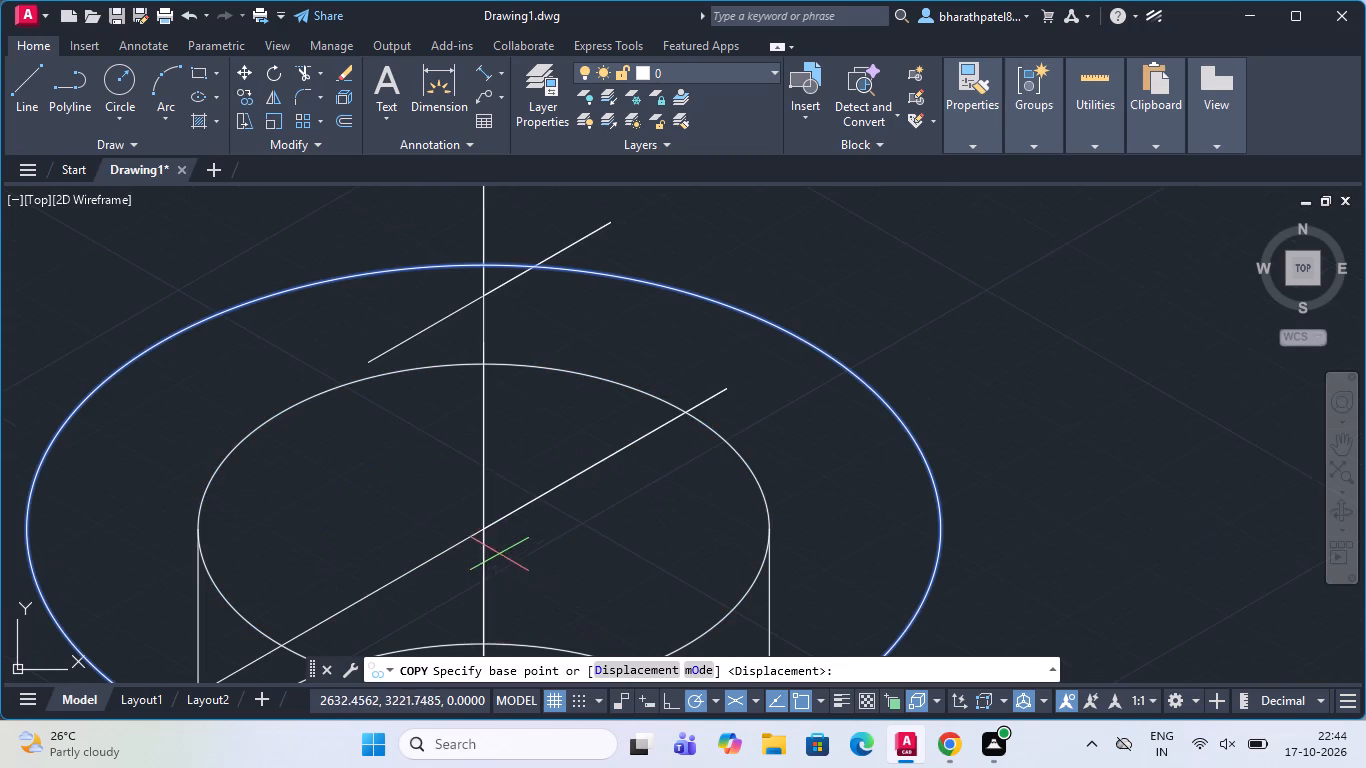
click(484, 526)
scroll(482, 525, down, 2)
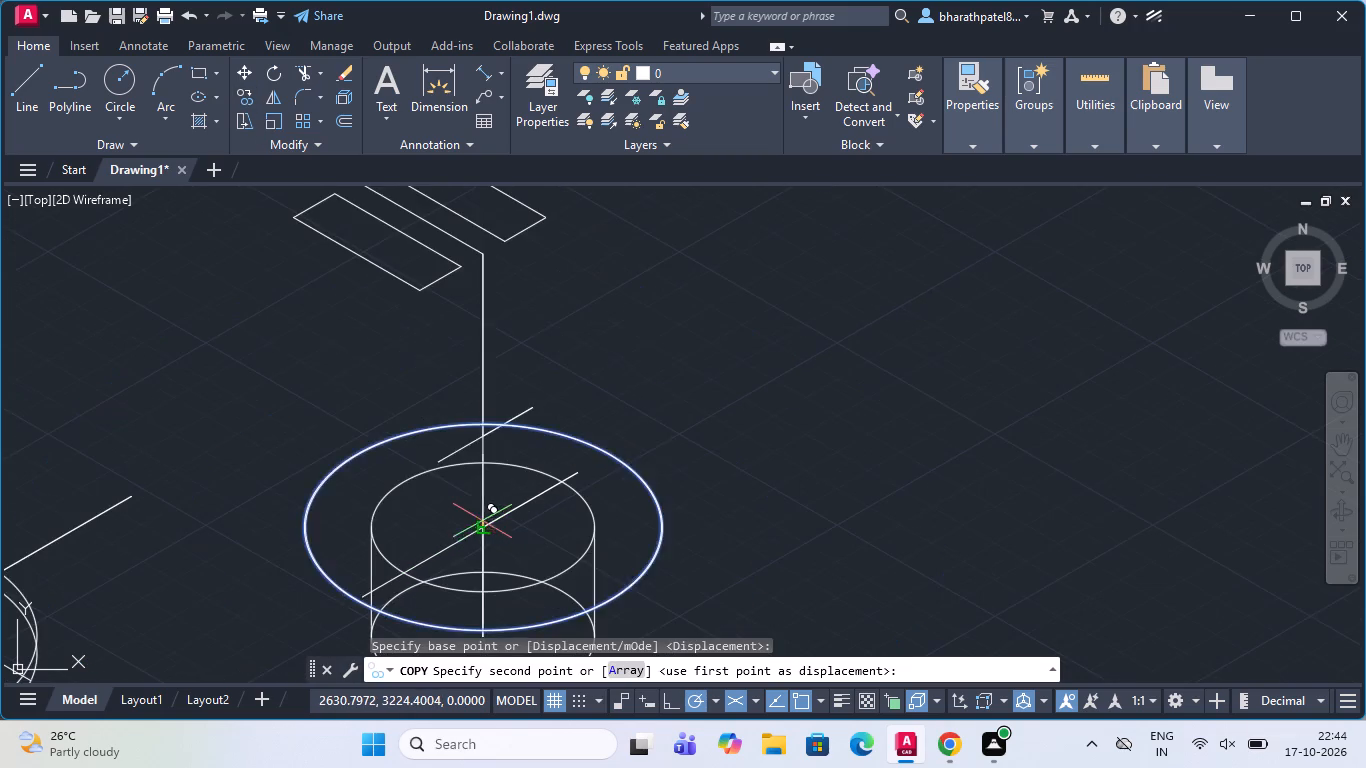
scroll(495, 389, up, 3)
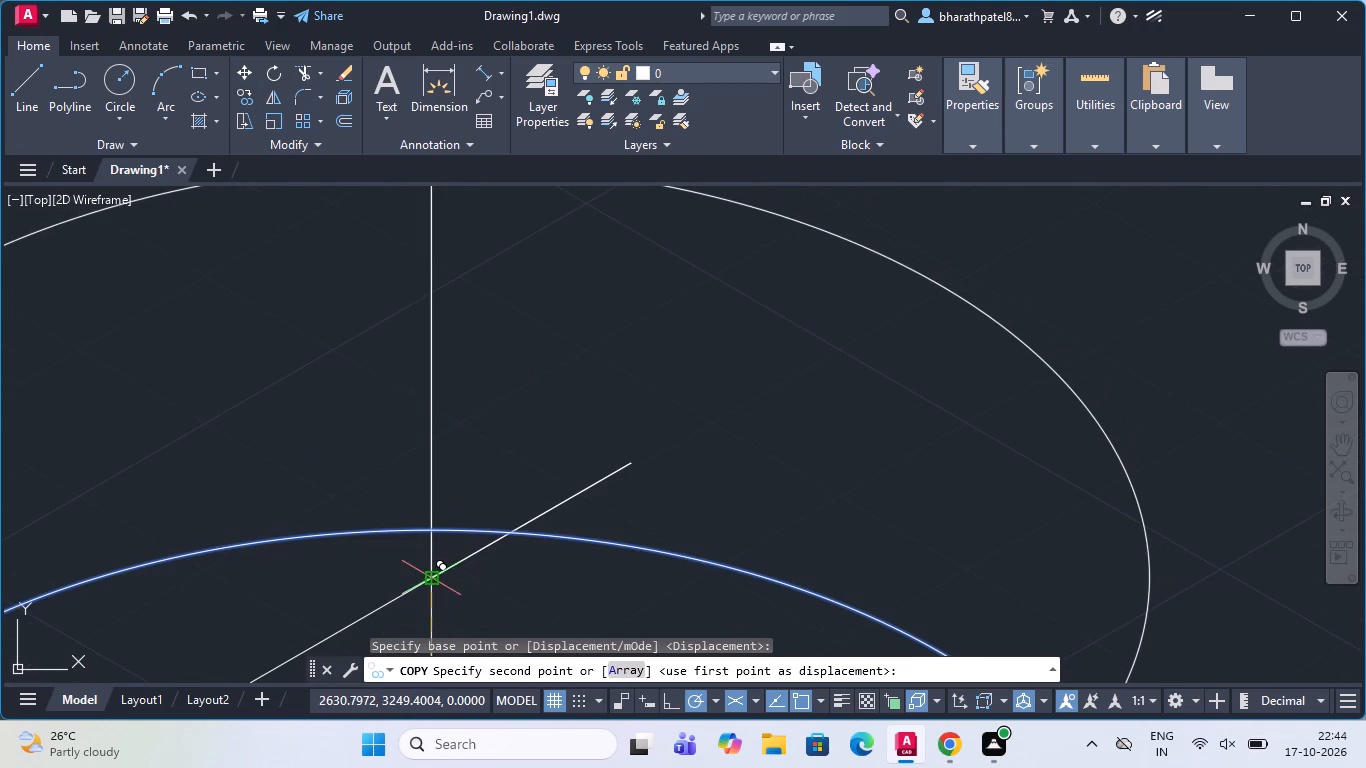
click(433, 581)
key(Escape)
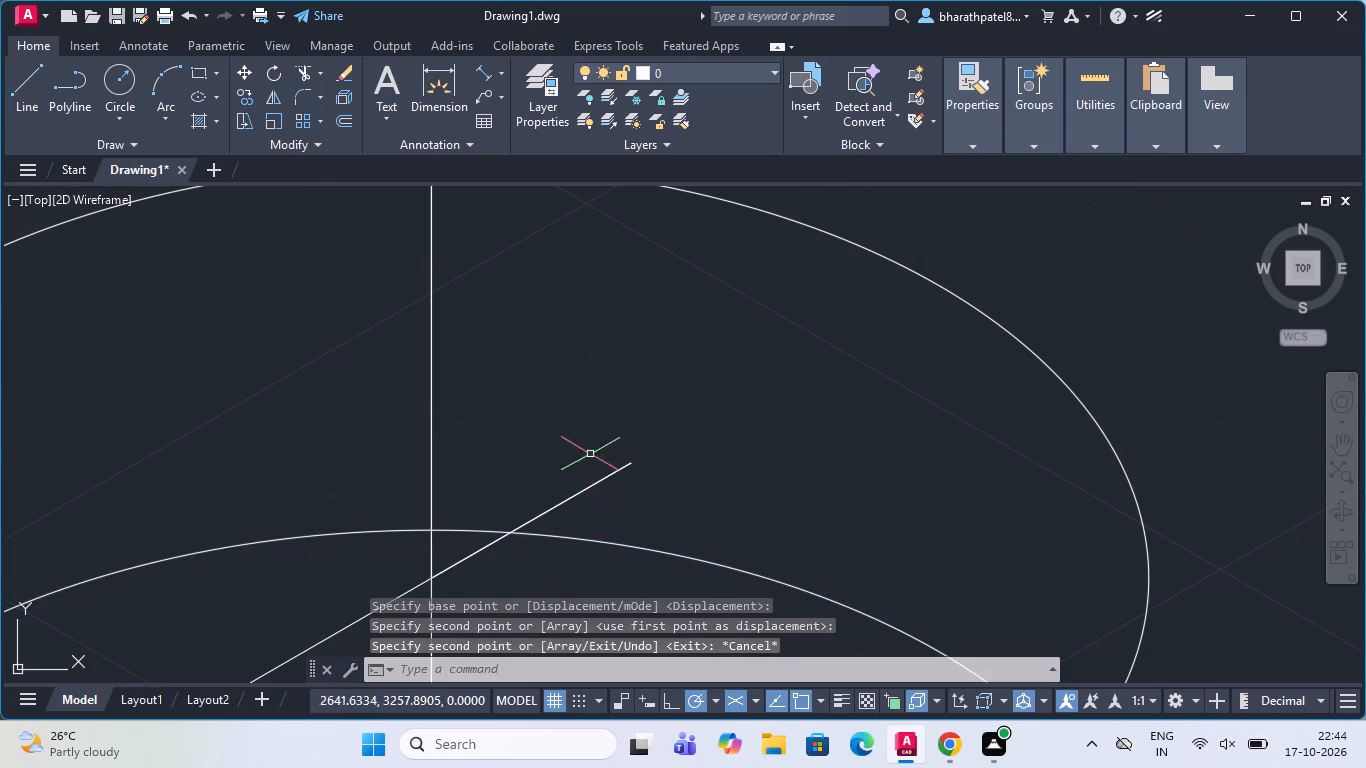
Draw a line about 60 units long at 30° from the copied ellipse's center out past its edge.
scroll(575, 437, down, 4)
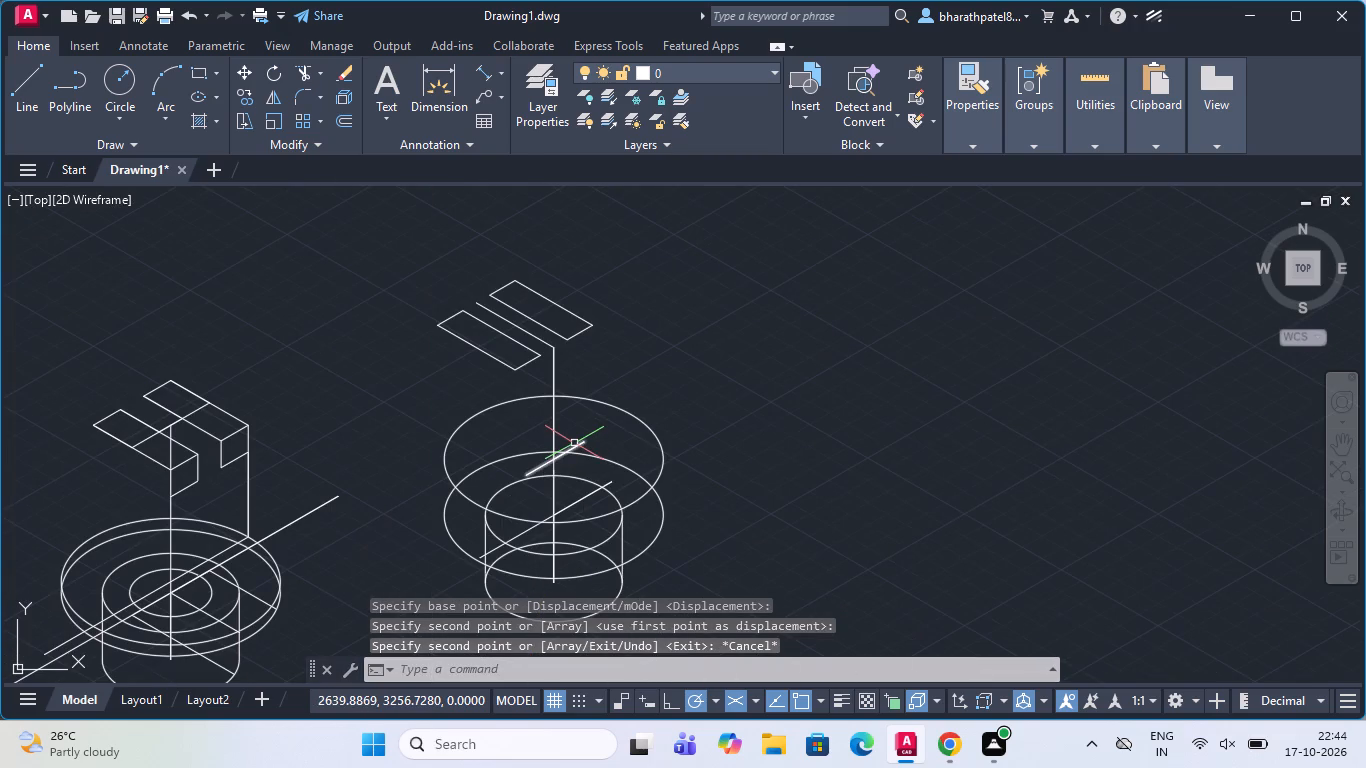
click(15, 87)
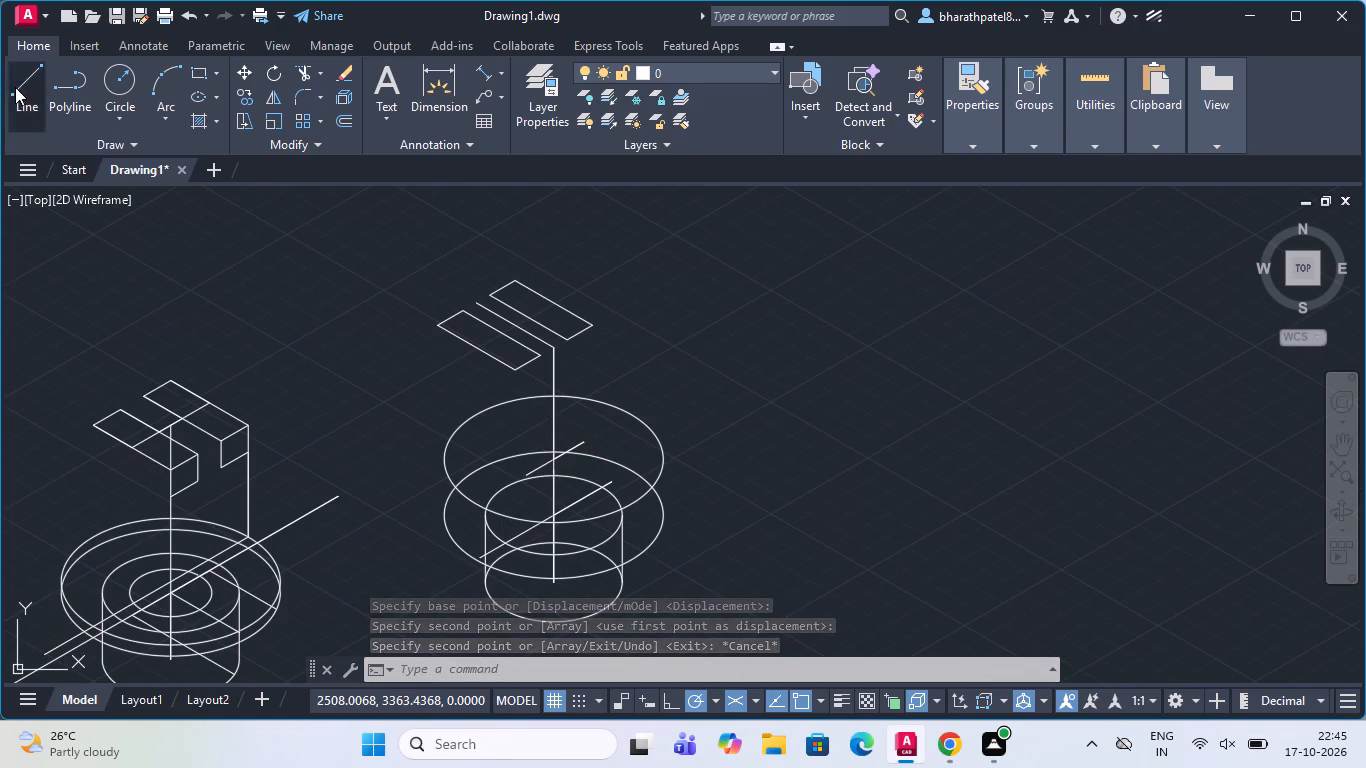
scroll(563, 437, up, 2)
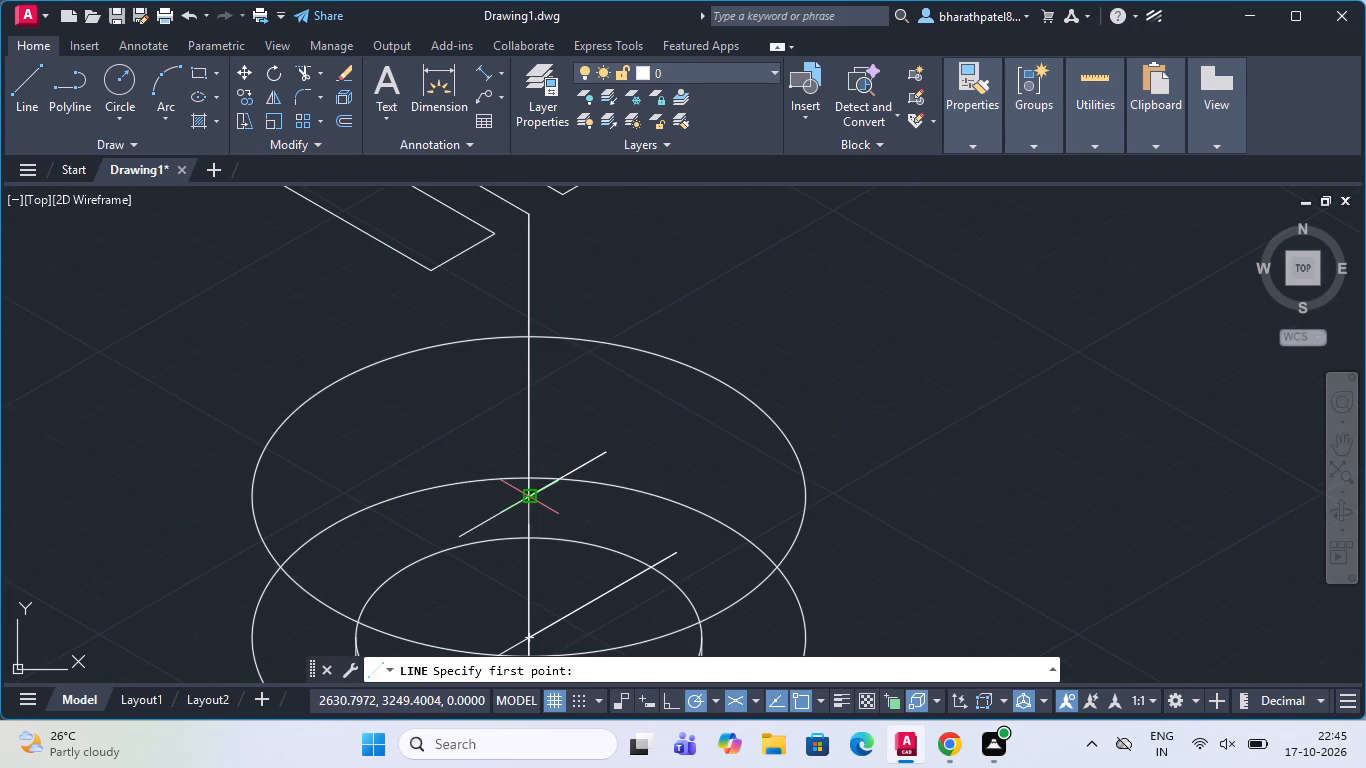
drag(523, 500, 551, 483)
click(819, 318)
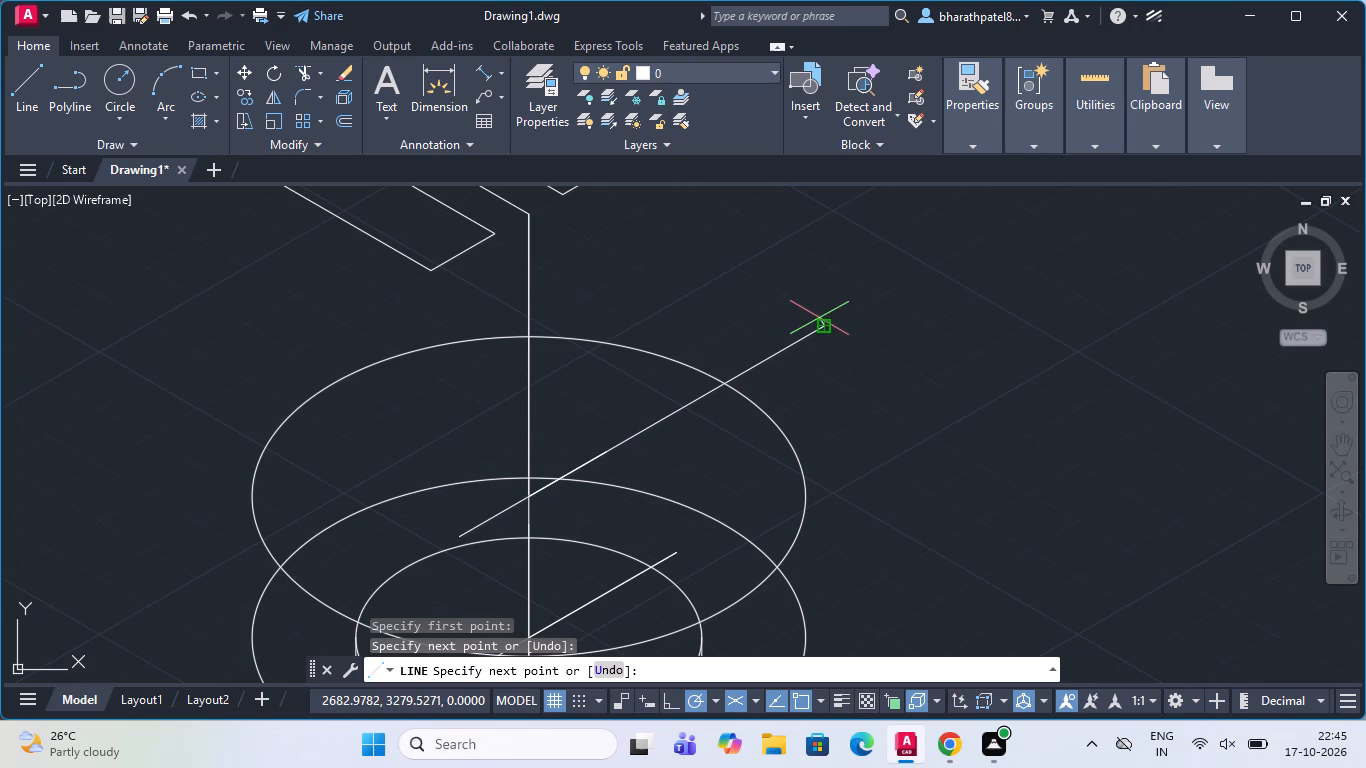
key(Escape)
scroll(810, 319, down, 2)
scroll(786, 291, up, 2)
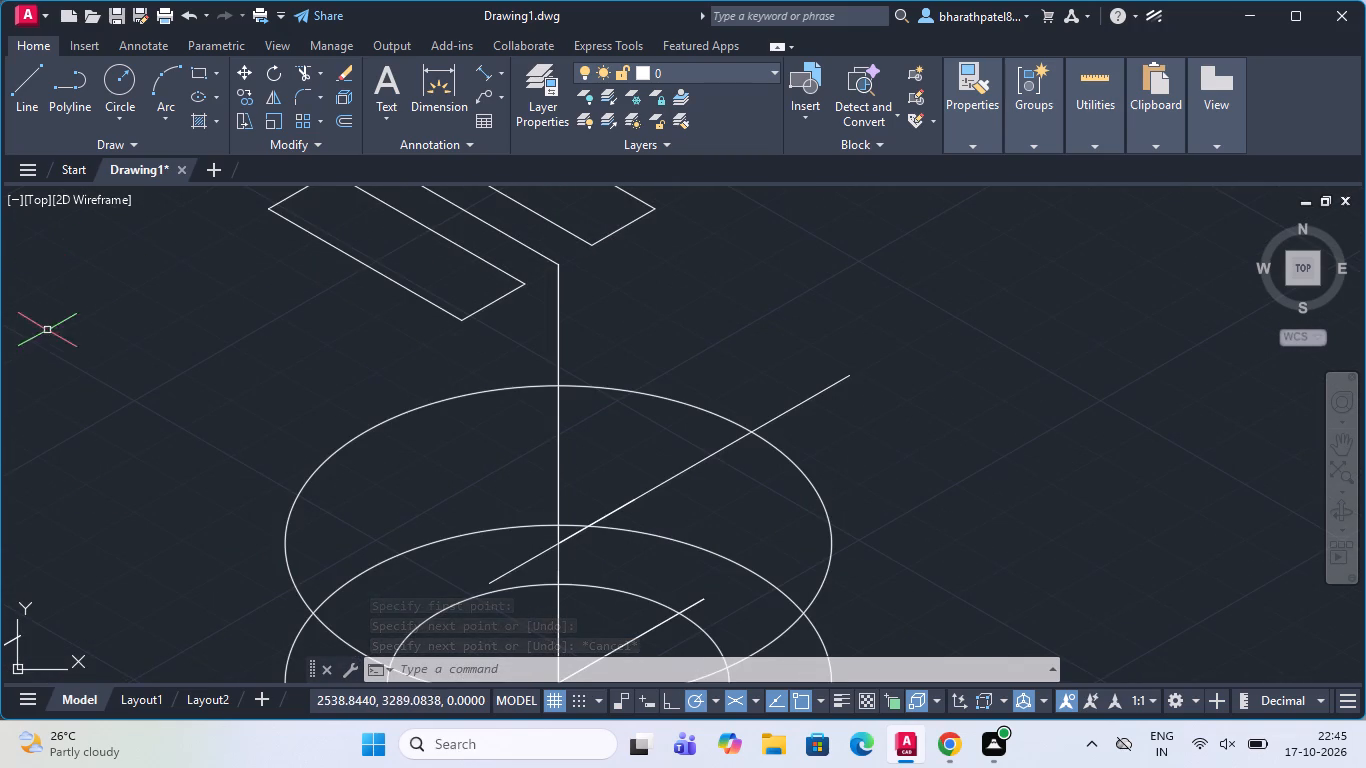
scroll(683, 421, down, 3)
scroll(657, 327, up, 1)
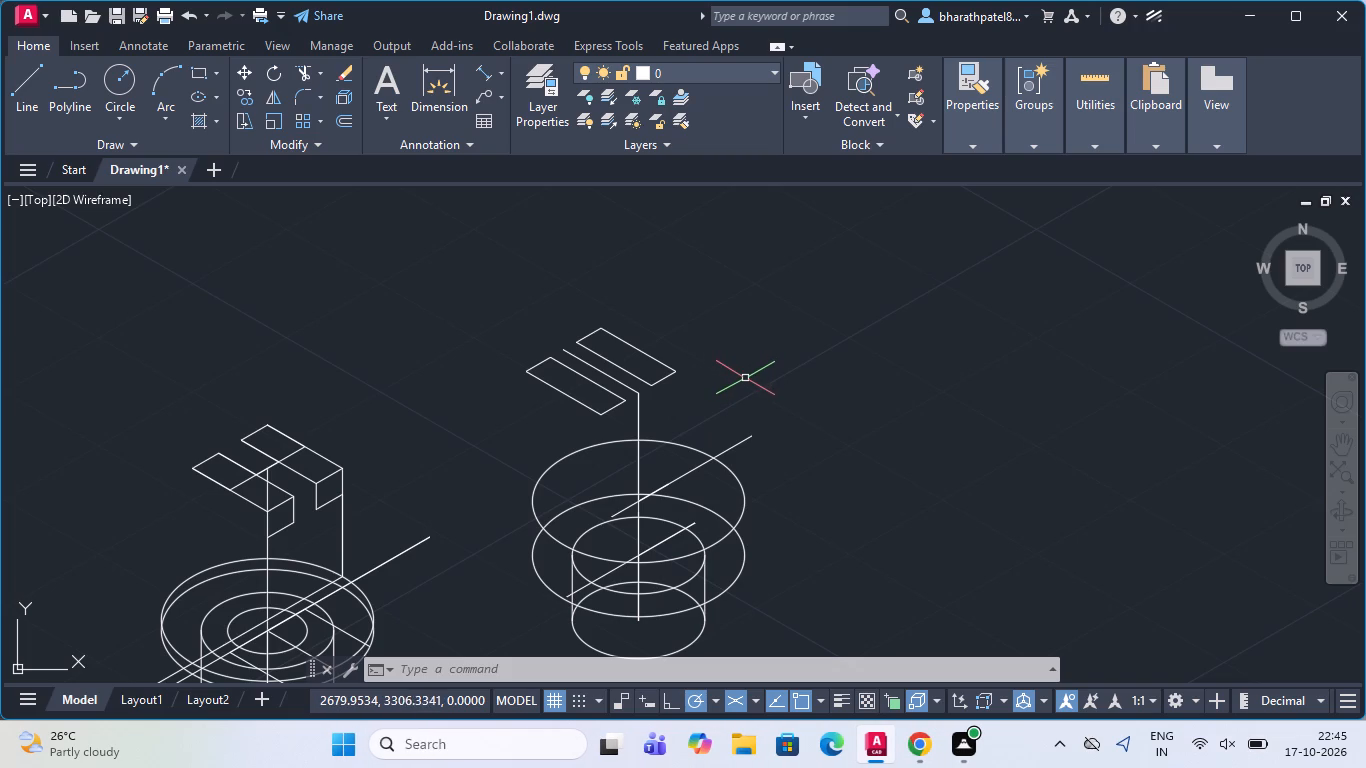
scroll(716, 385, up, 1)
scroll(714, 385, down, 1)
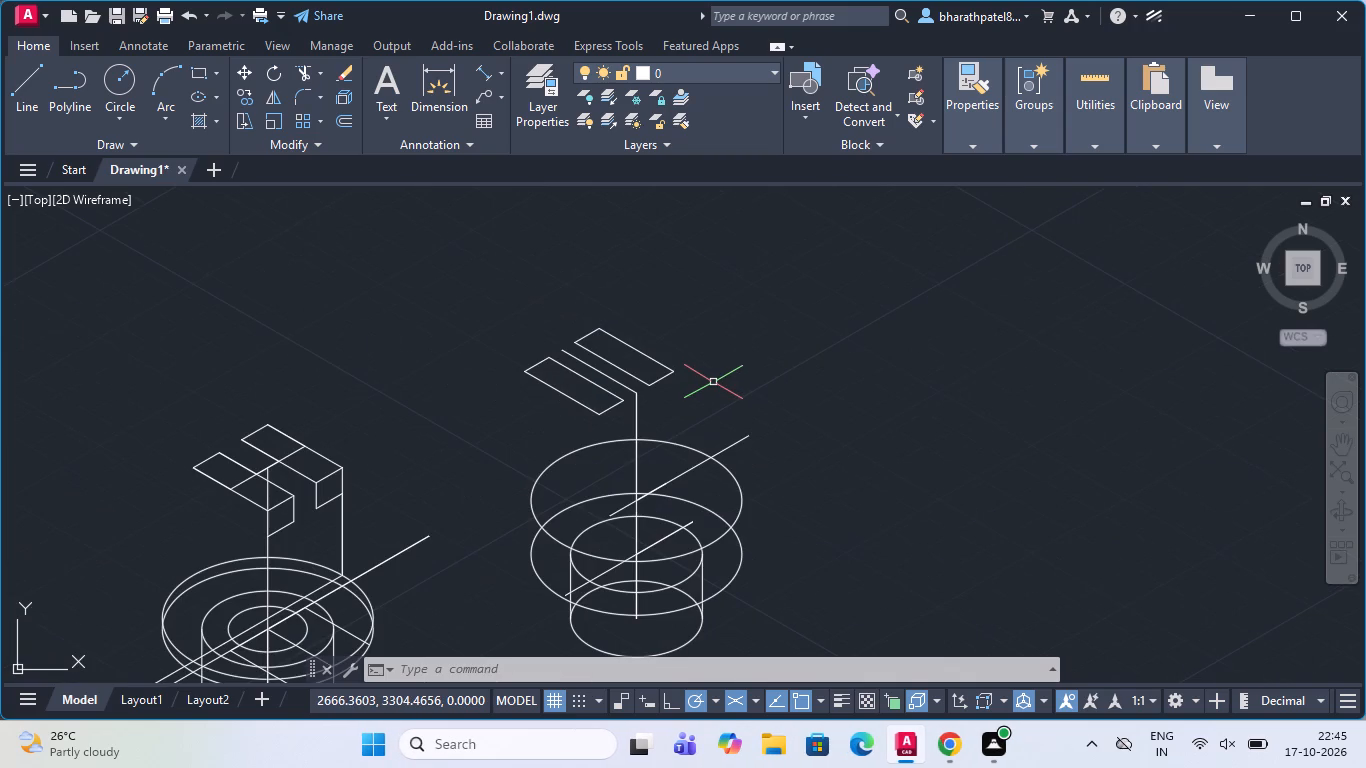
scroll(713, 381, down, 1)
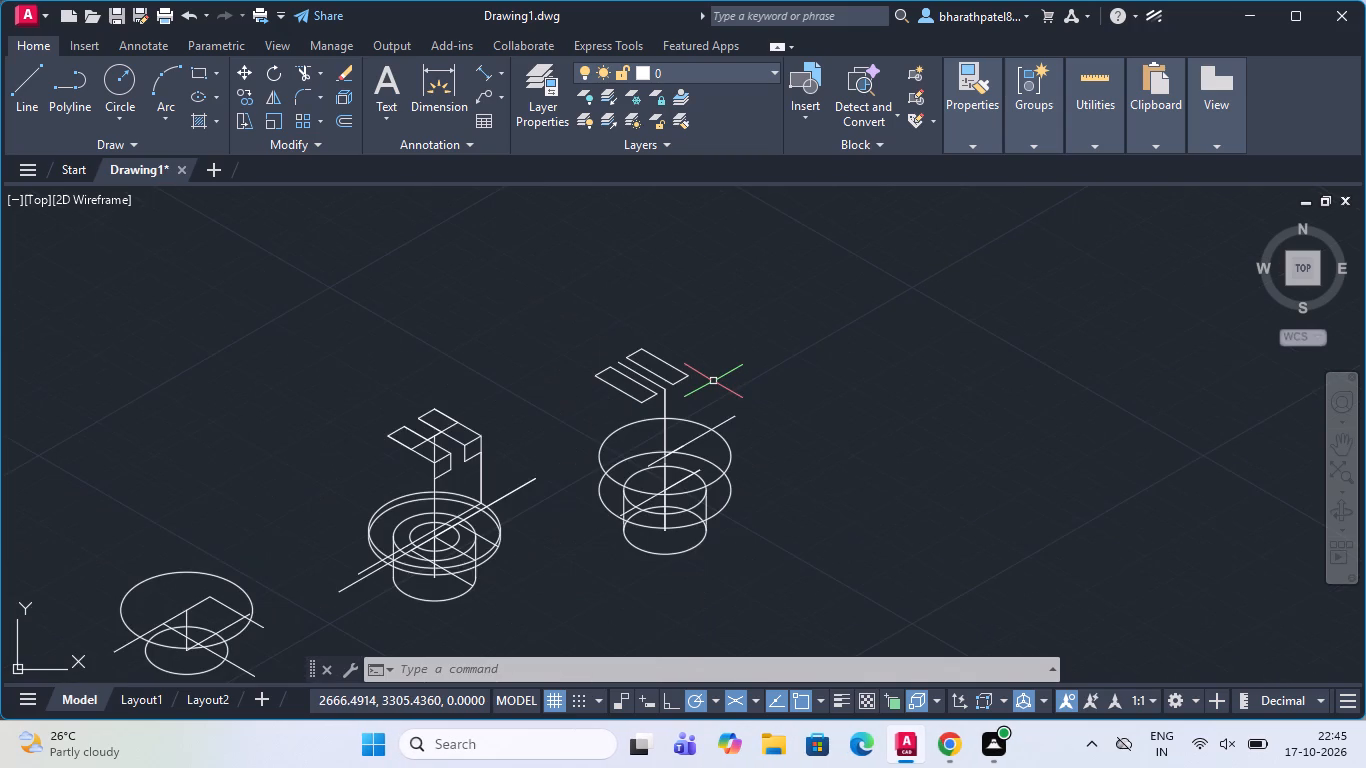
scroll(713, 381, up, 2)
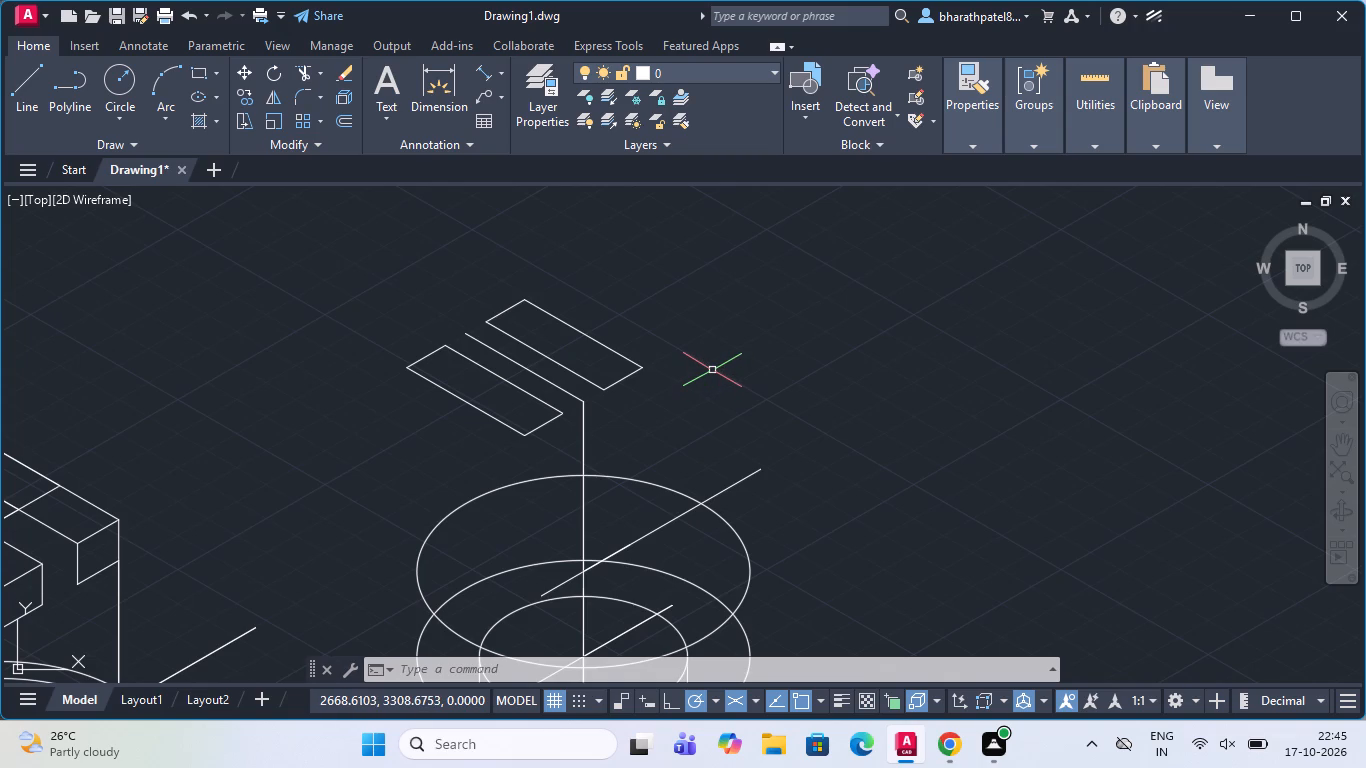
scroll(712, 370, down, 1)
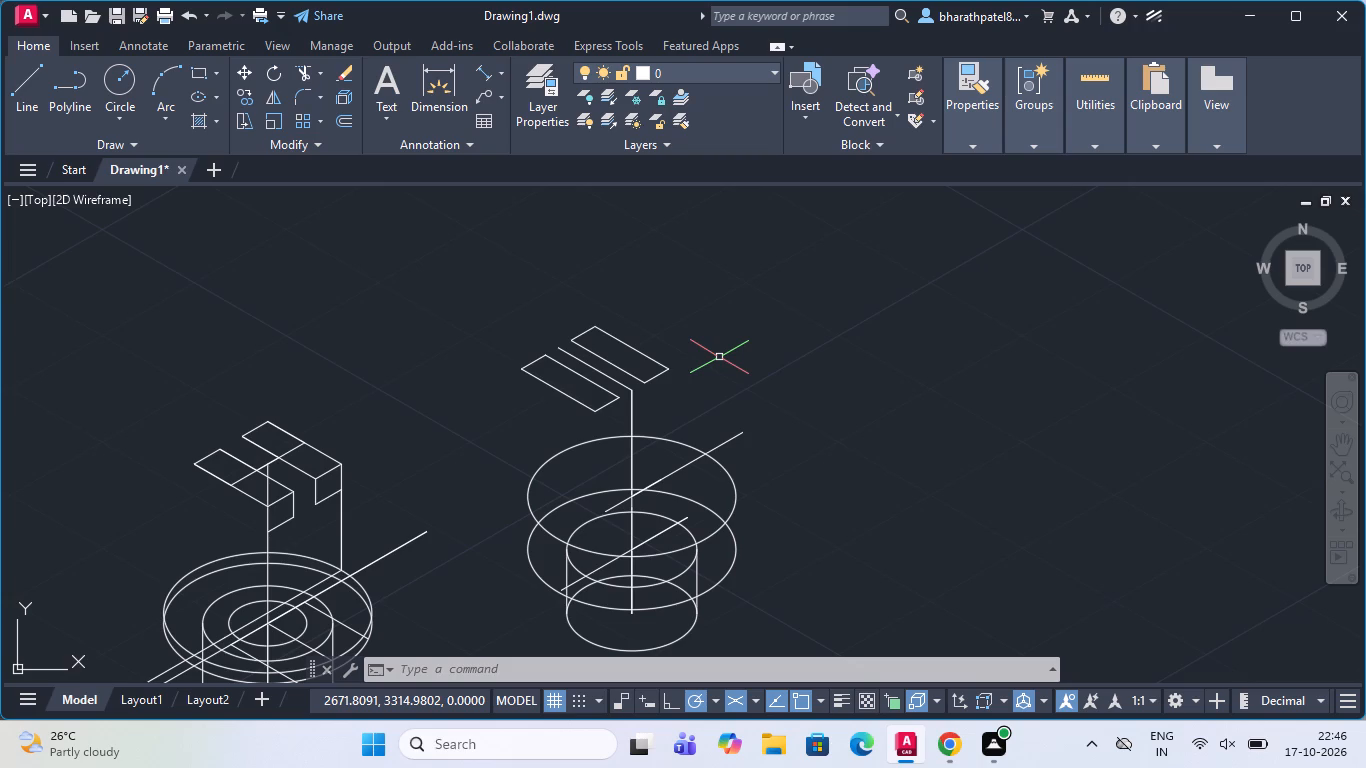
Draw connected lines from the vertical axis's bottom endpoint: 70 units straight up, then about 81 units at 30°.
click(24, 83)
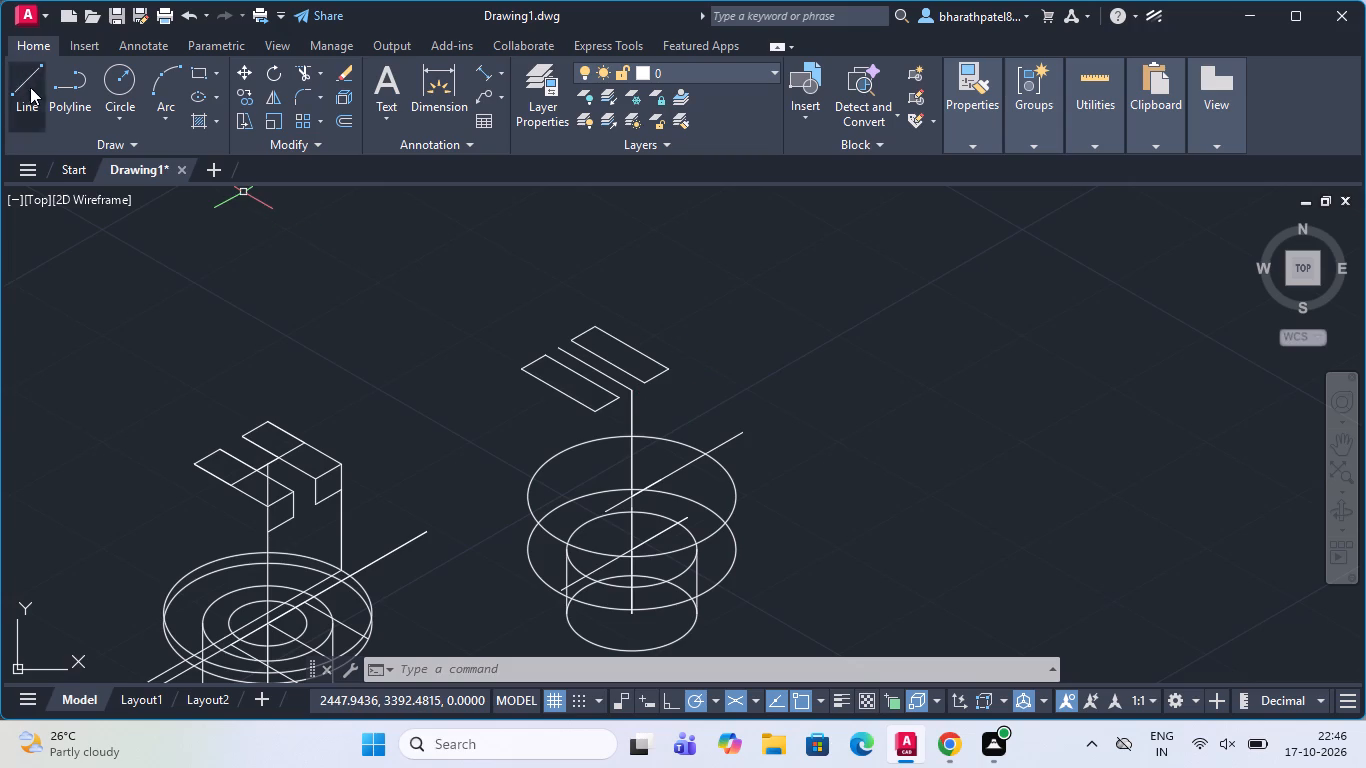
scroll(1070, 540, down, 1)
scroll(804, 577, up, 2)
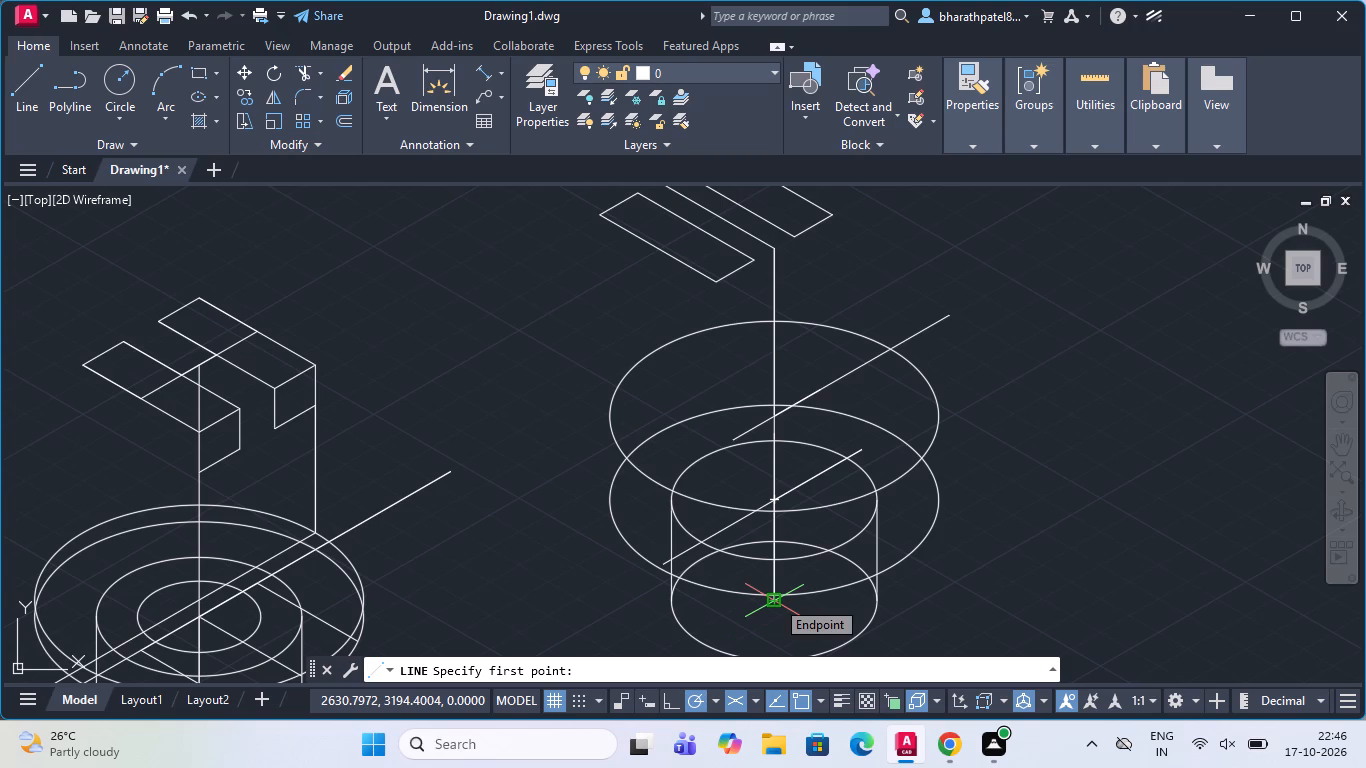
click(776, 597)
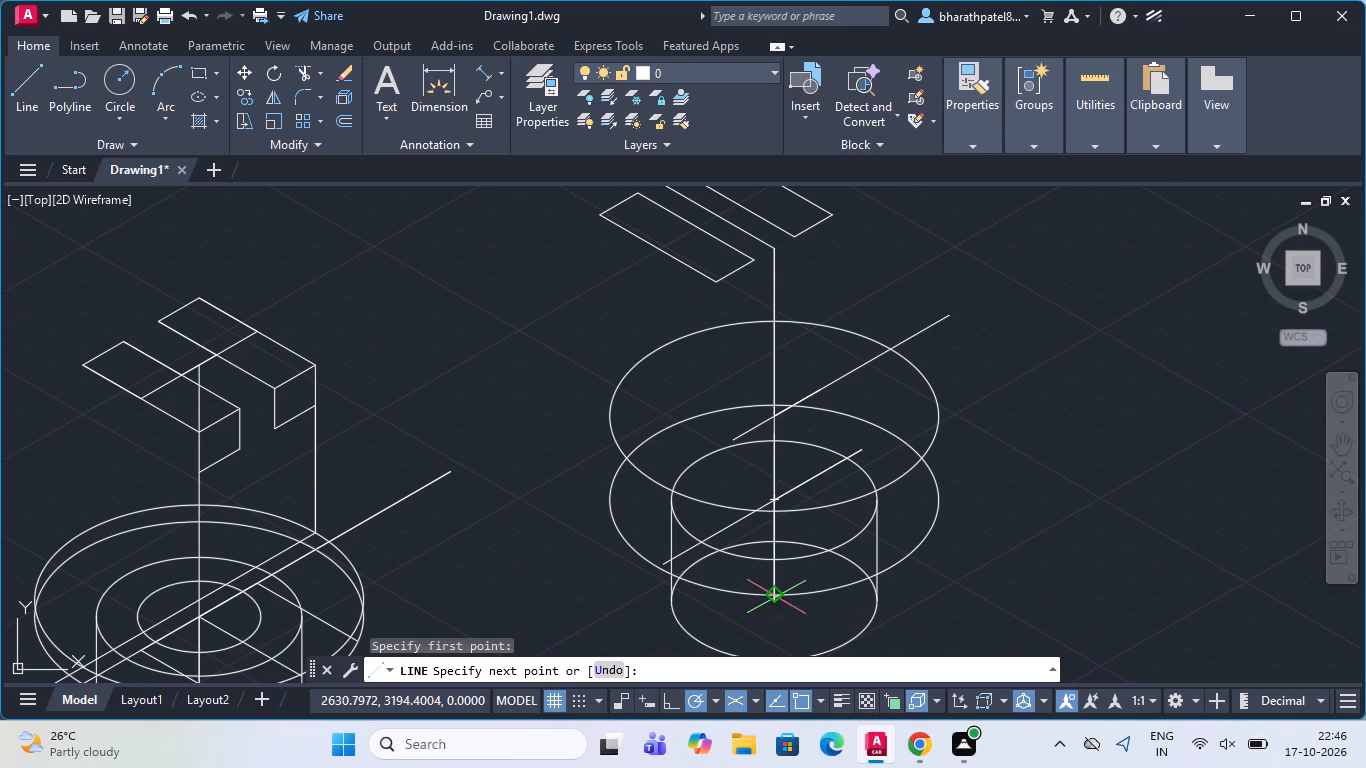
scroll(777, 596, down, 2)
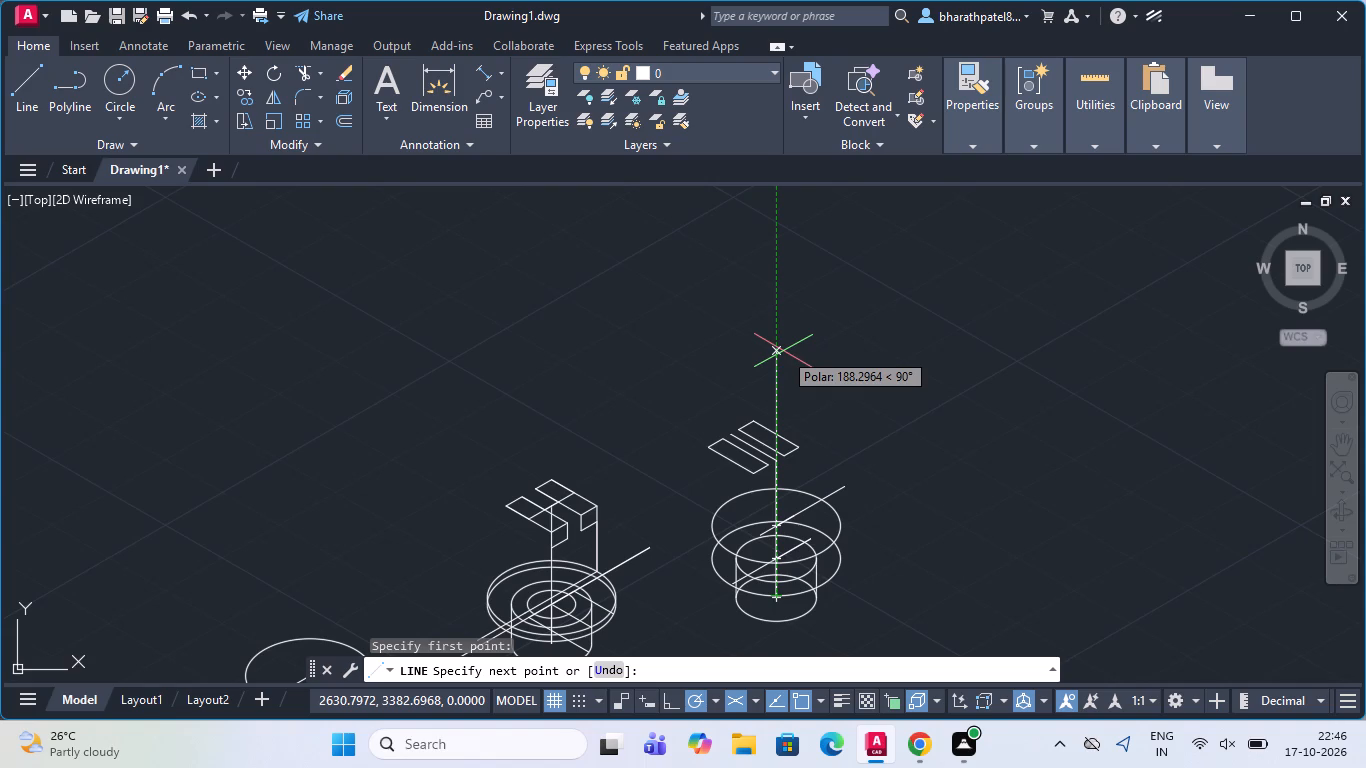
text(70)
key(Return)
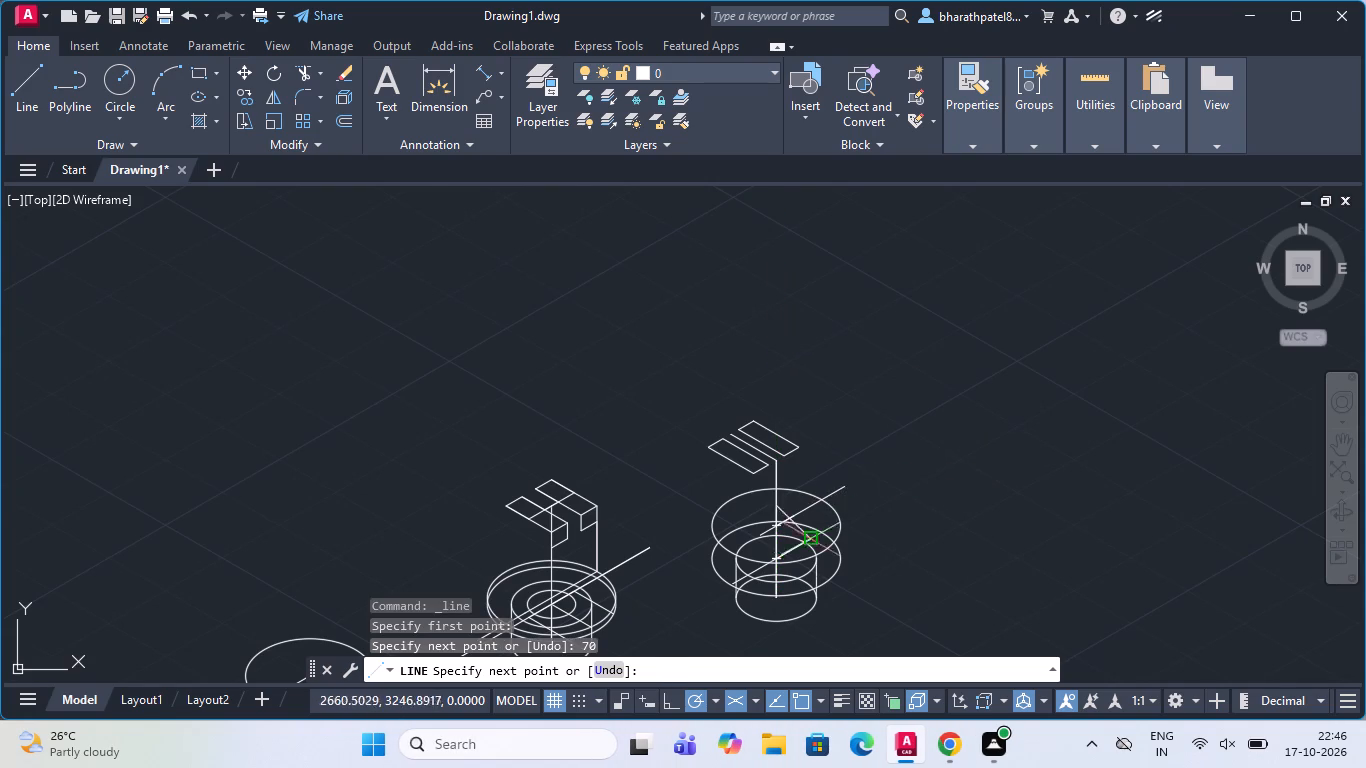
scroll(784, 557, up, 2)
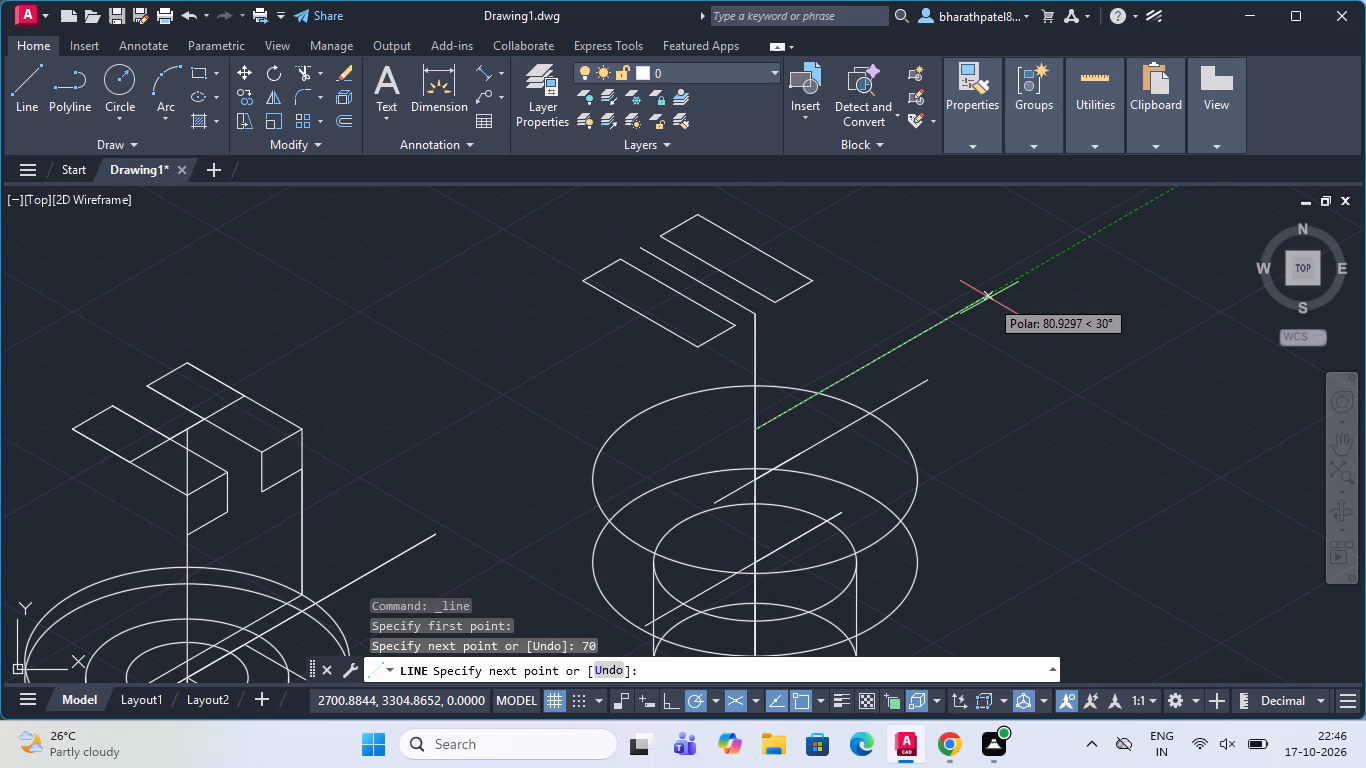
click(989, 297)
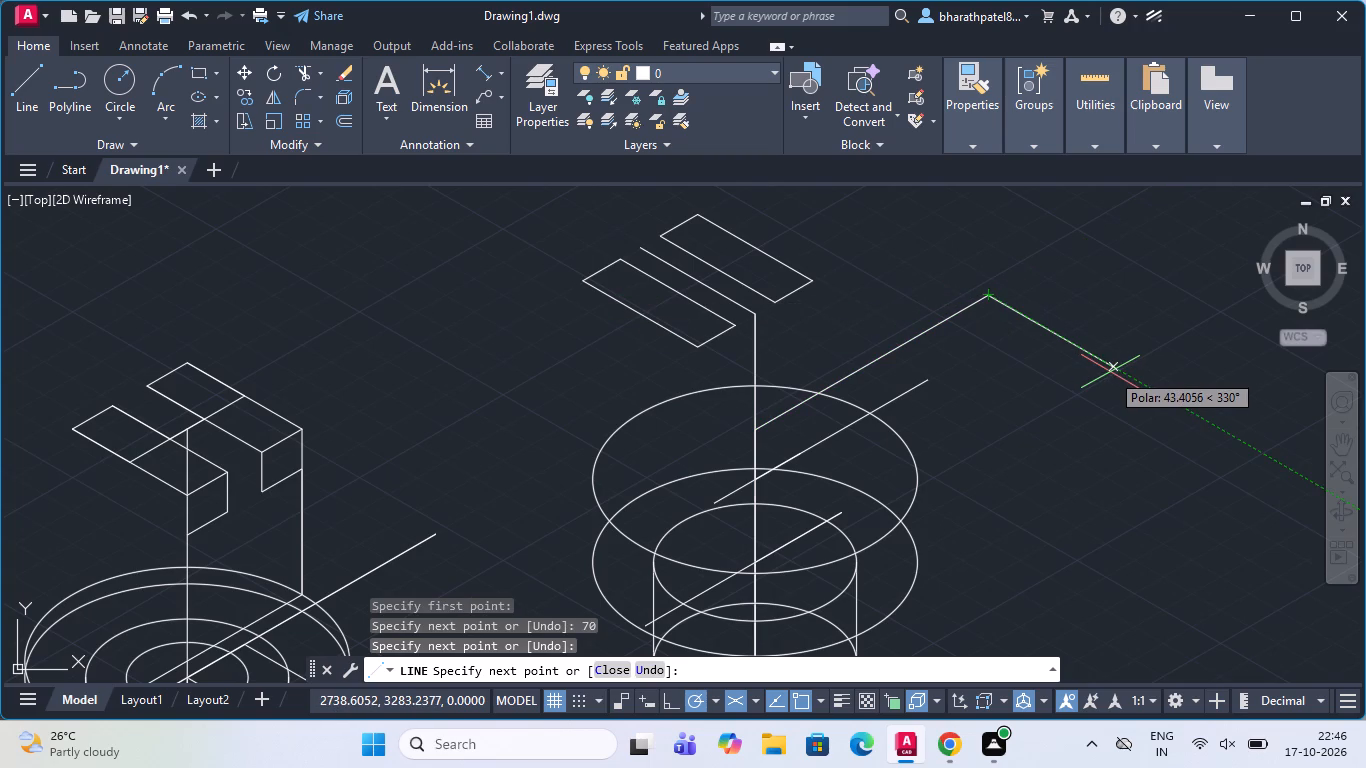
key(Escape)
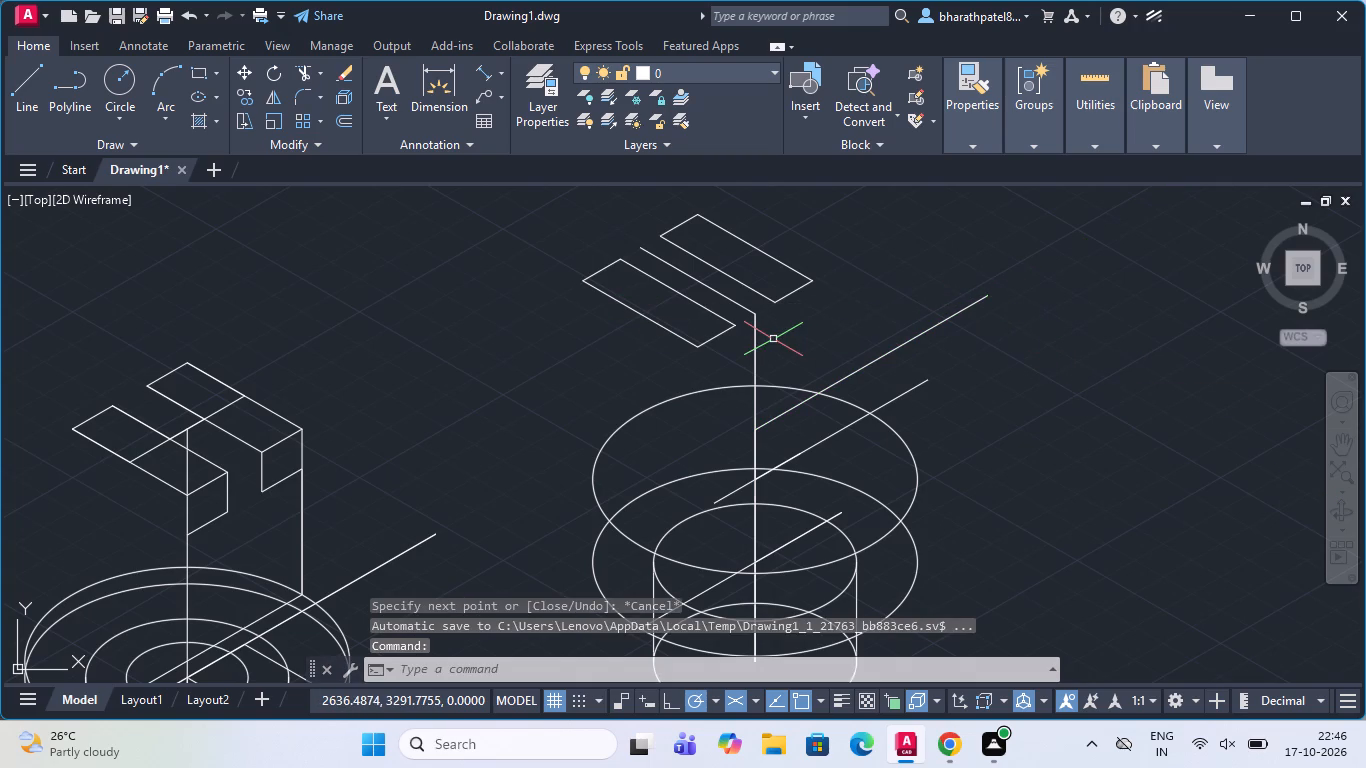
Draw a vertical line about 25 units up from where the copied ellipse's 30° line crosses its edge.
click(31, 74)
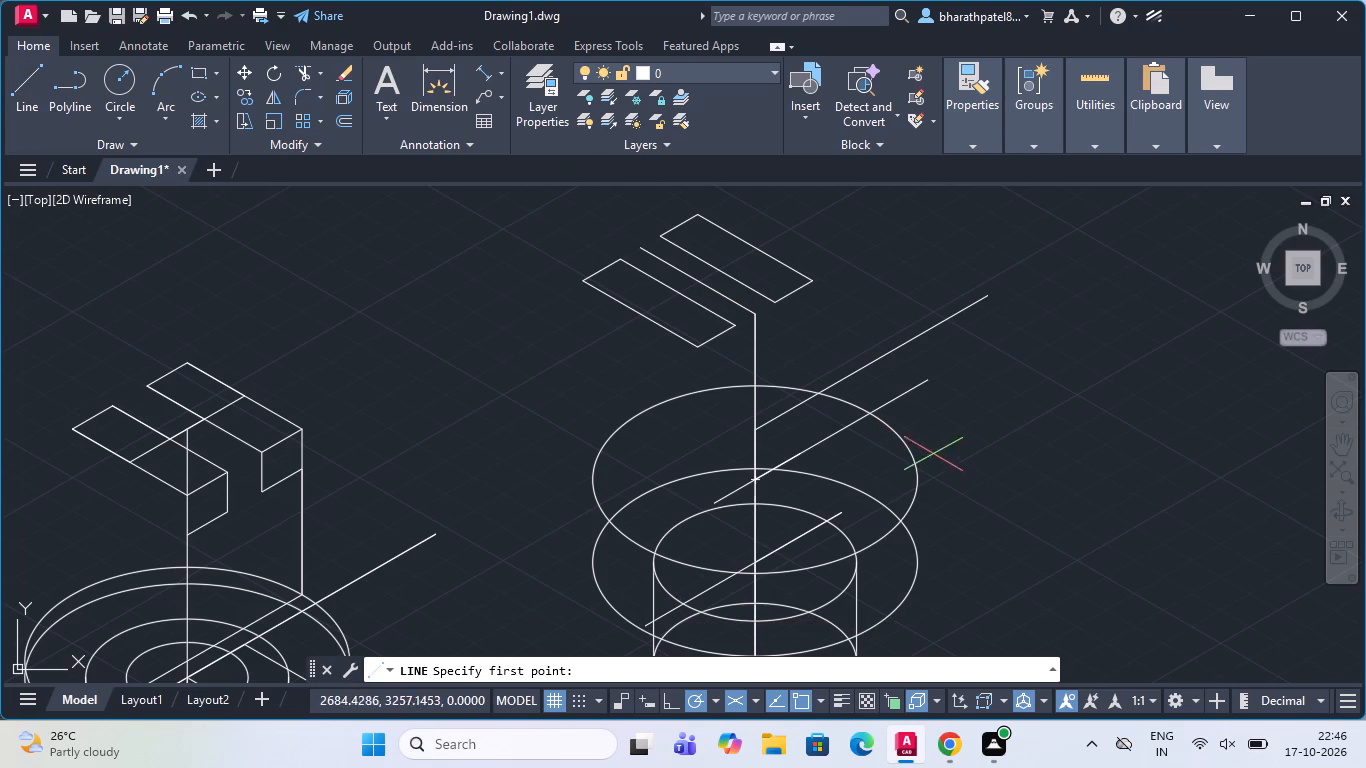
click(877, 414)
scroll(876, 366, up, 2)
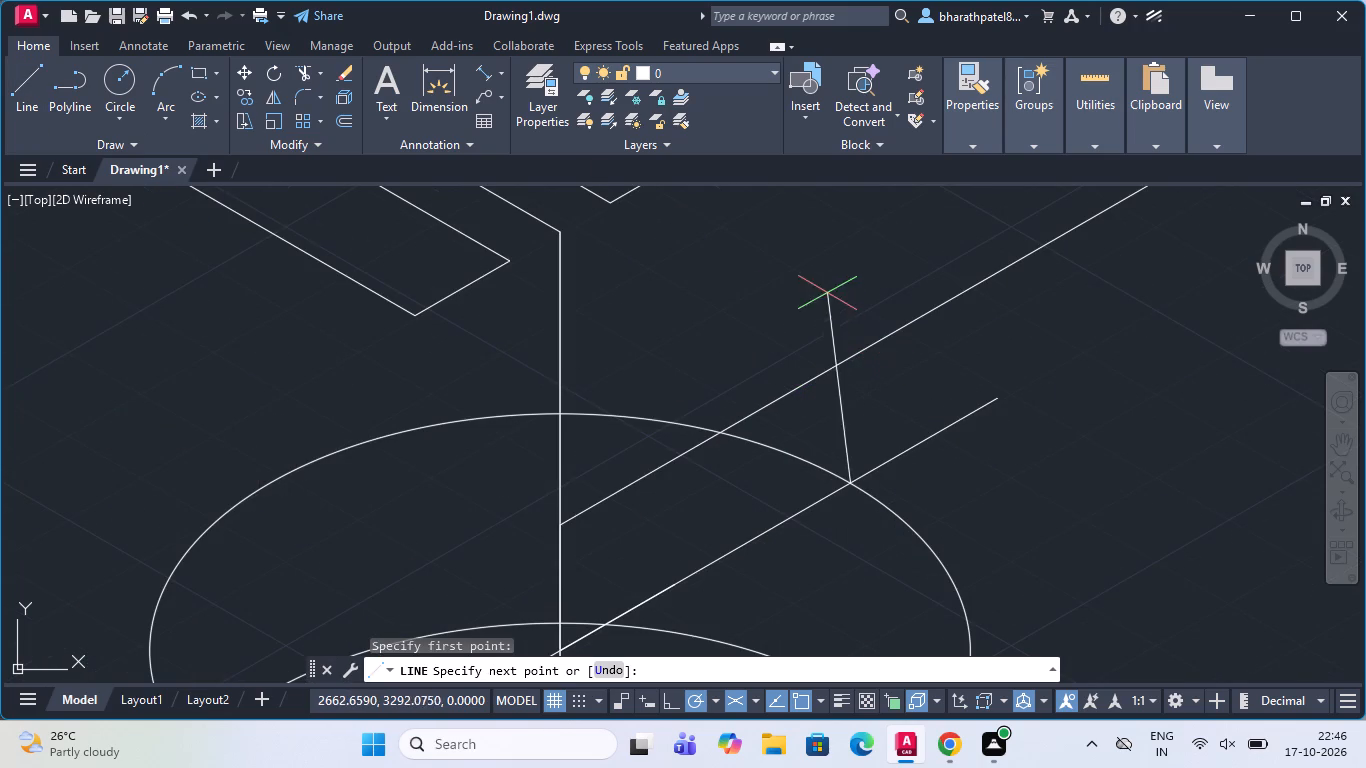
click(851, 274)
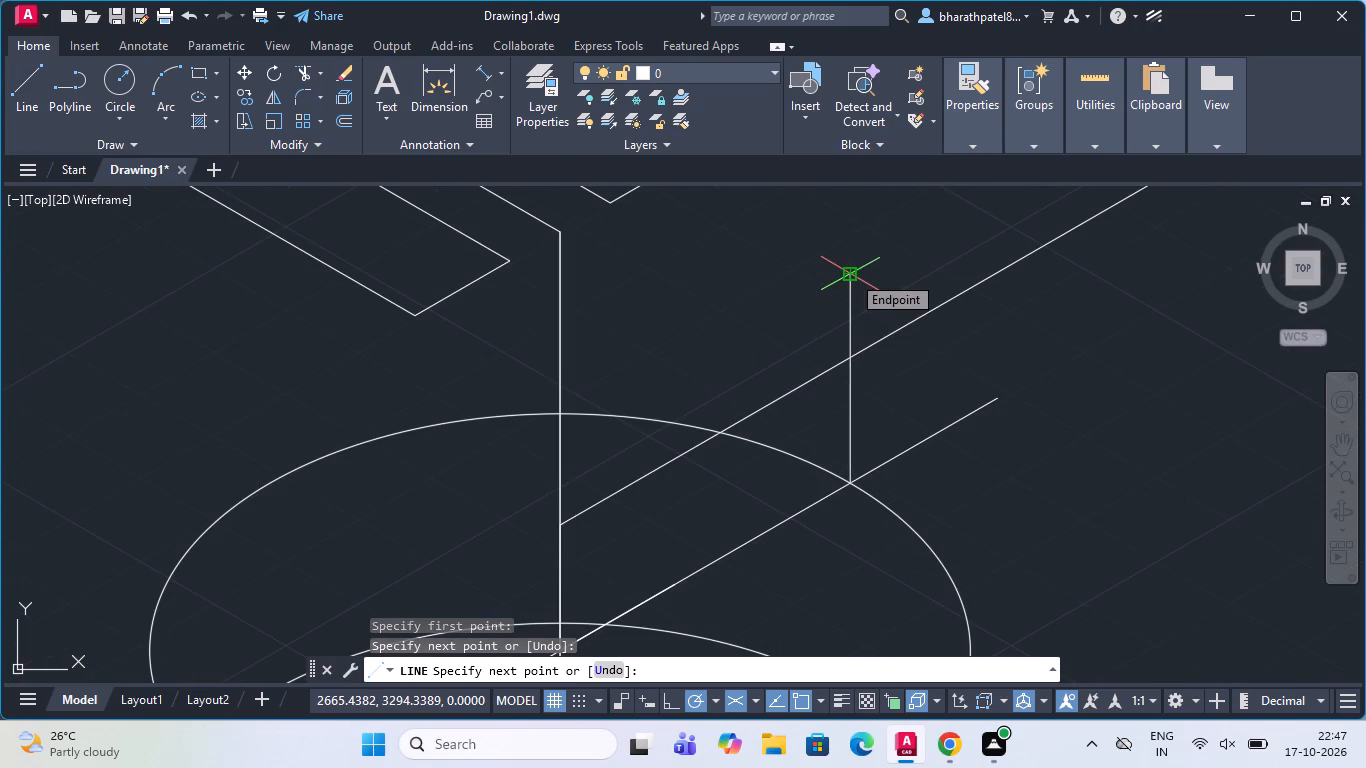
key(grave)
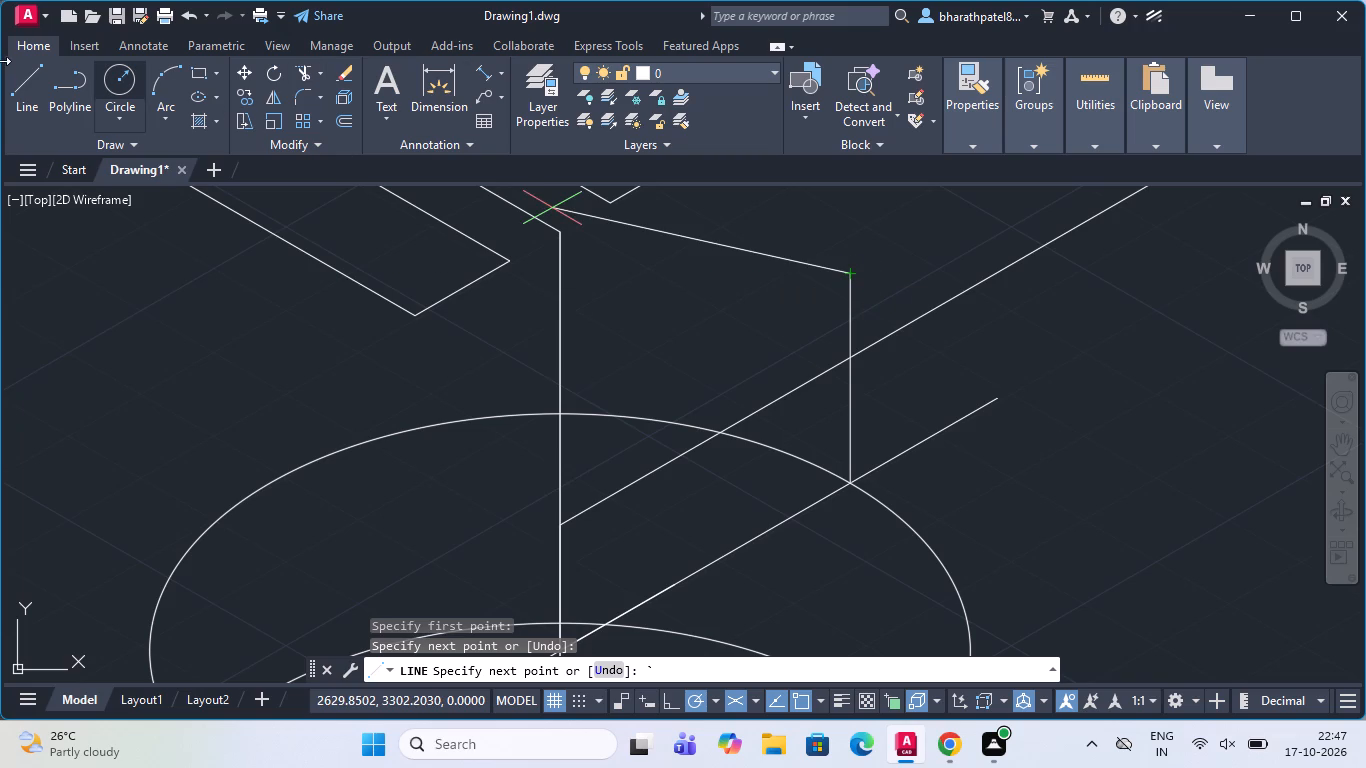
Draw a slanted line from the rear prong's outer near corner to where the new vertical line crosses the upper 30° line.
click(31, 90)
scroll(339, 325, down, 3)
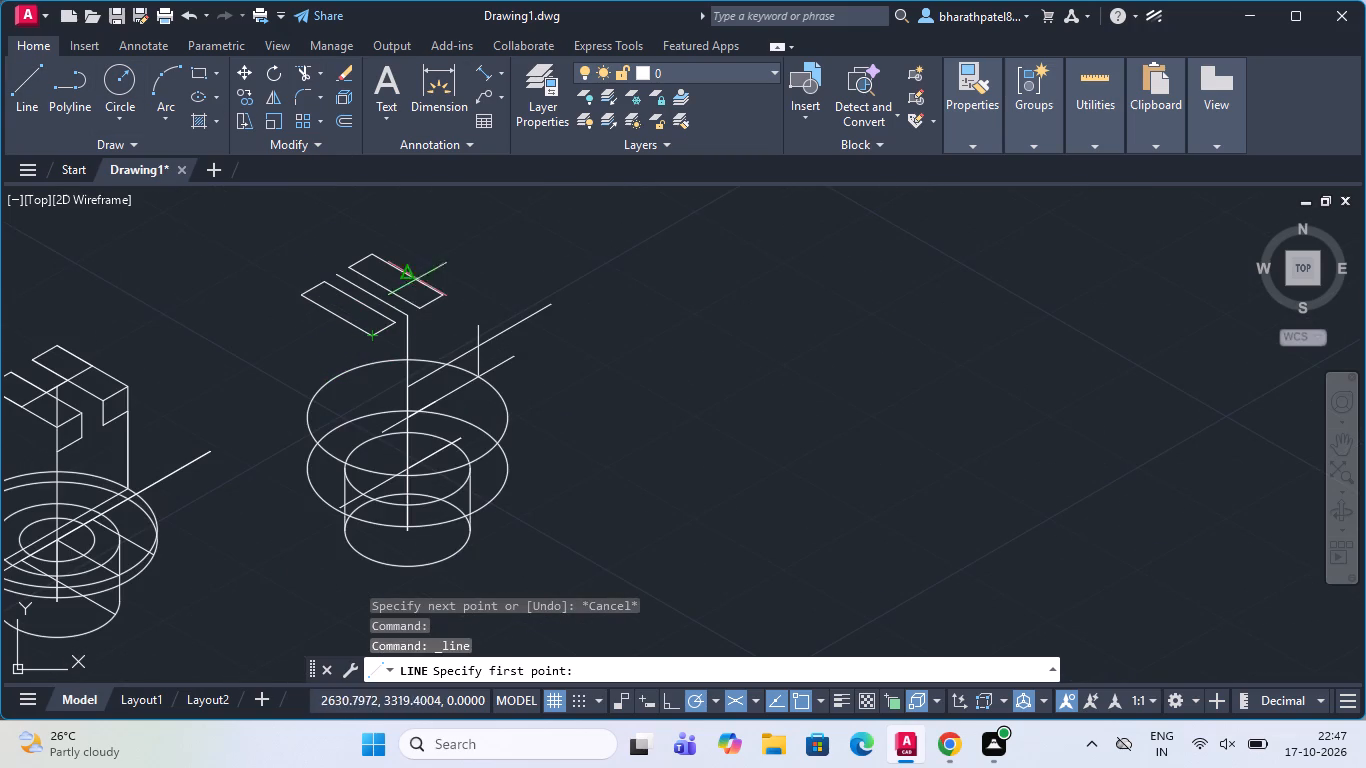
scroll(468, 292, up, 3)
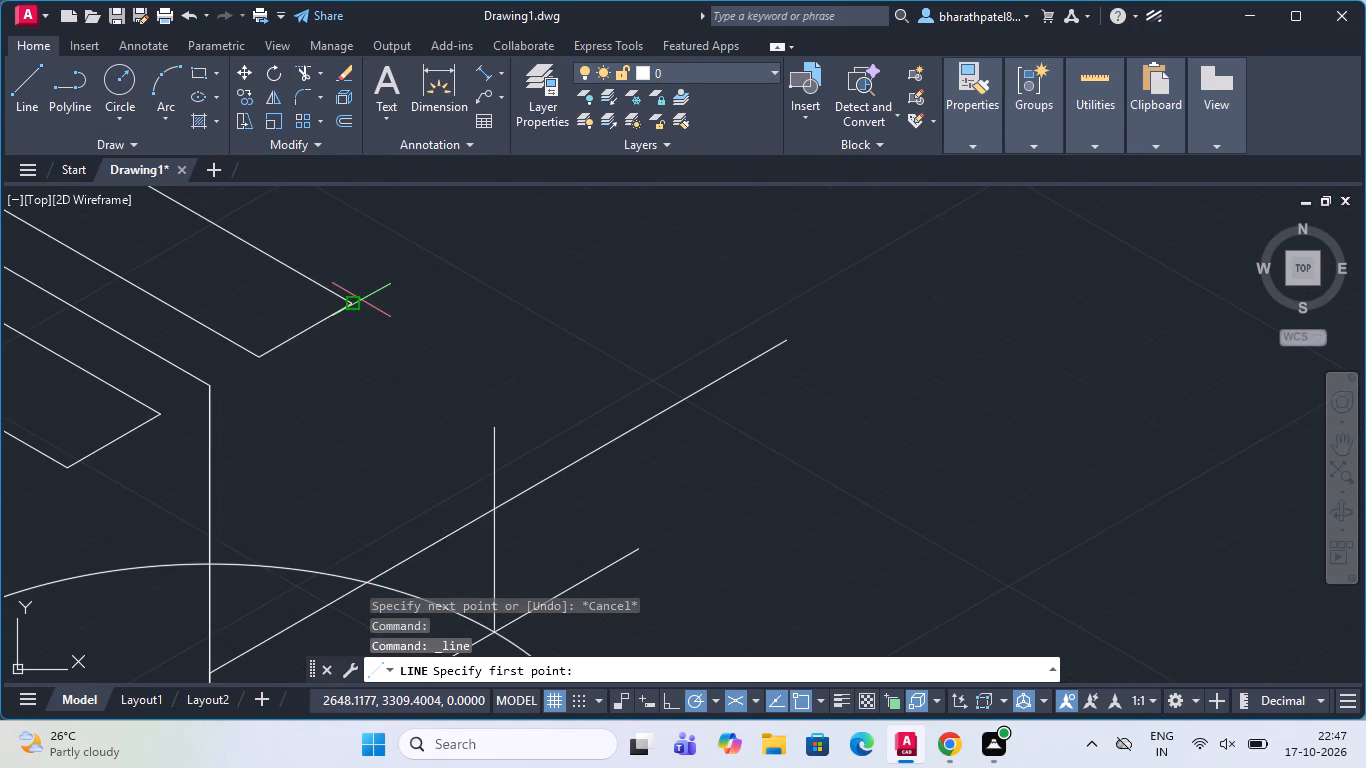
click(349, 300)
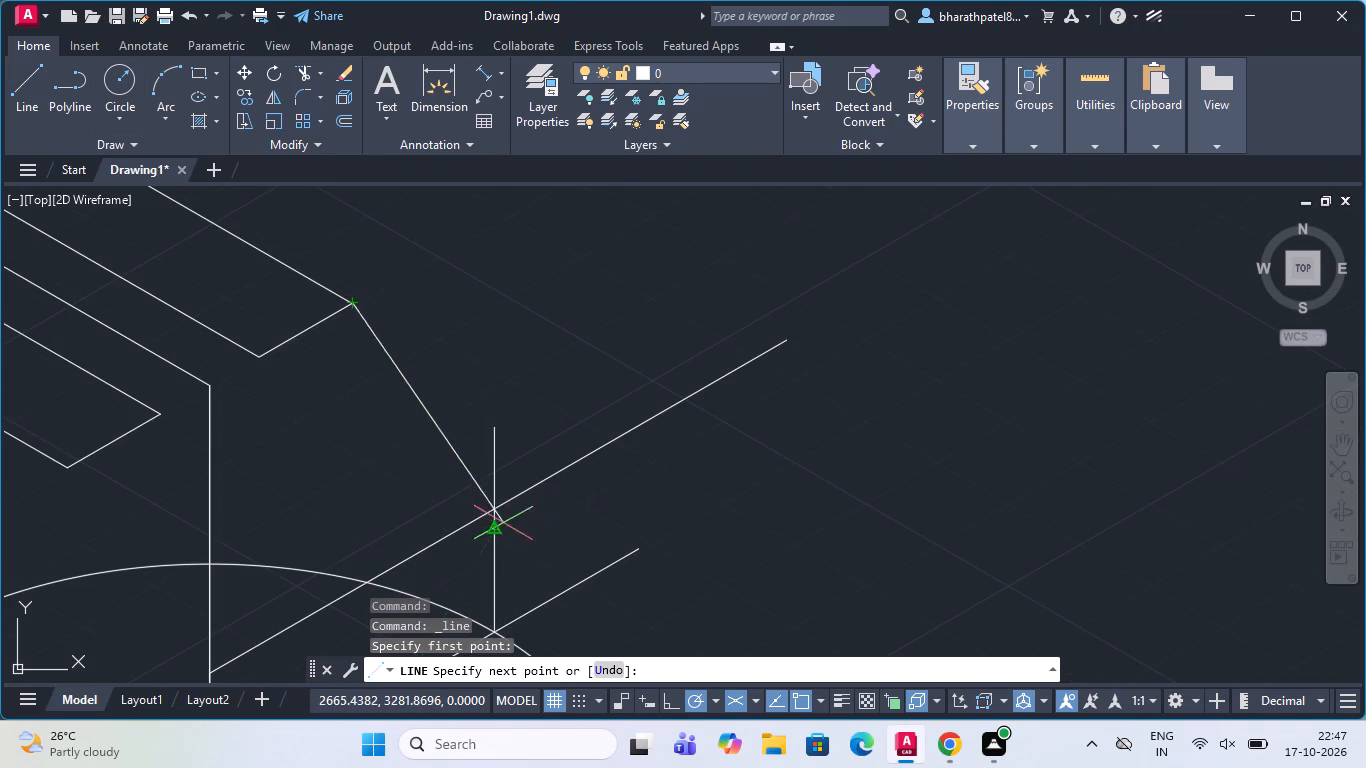
scroll(493, 500, down, 3)
scroll(478, 525, up, 4)
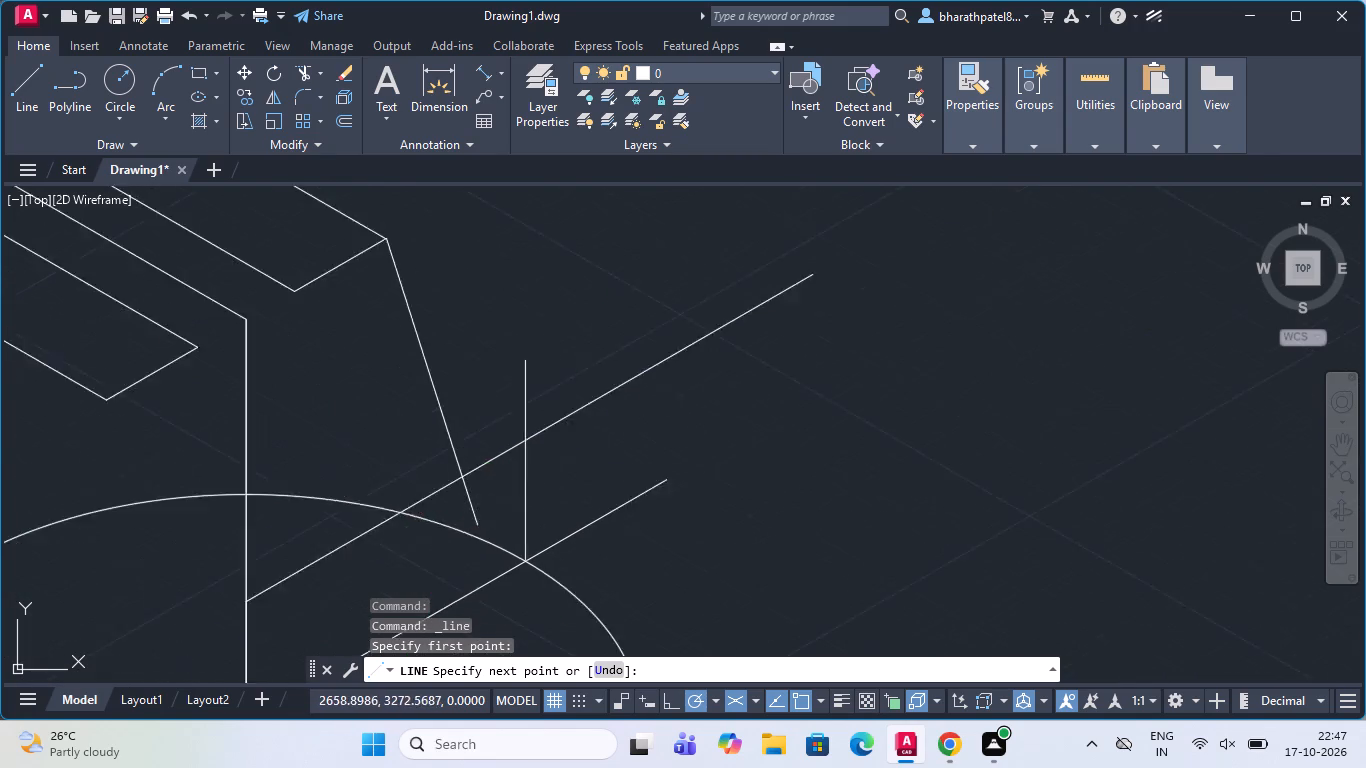
click(550, 391)
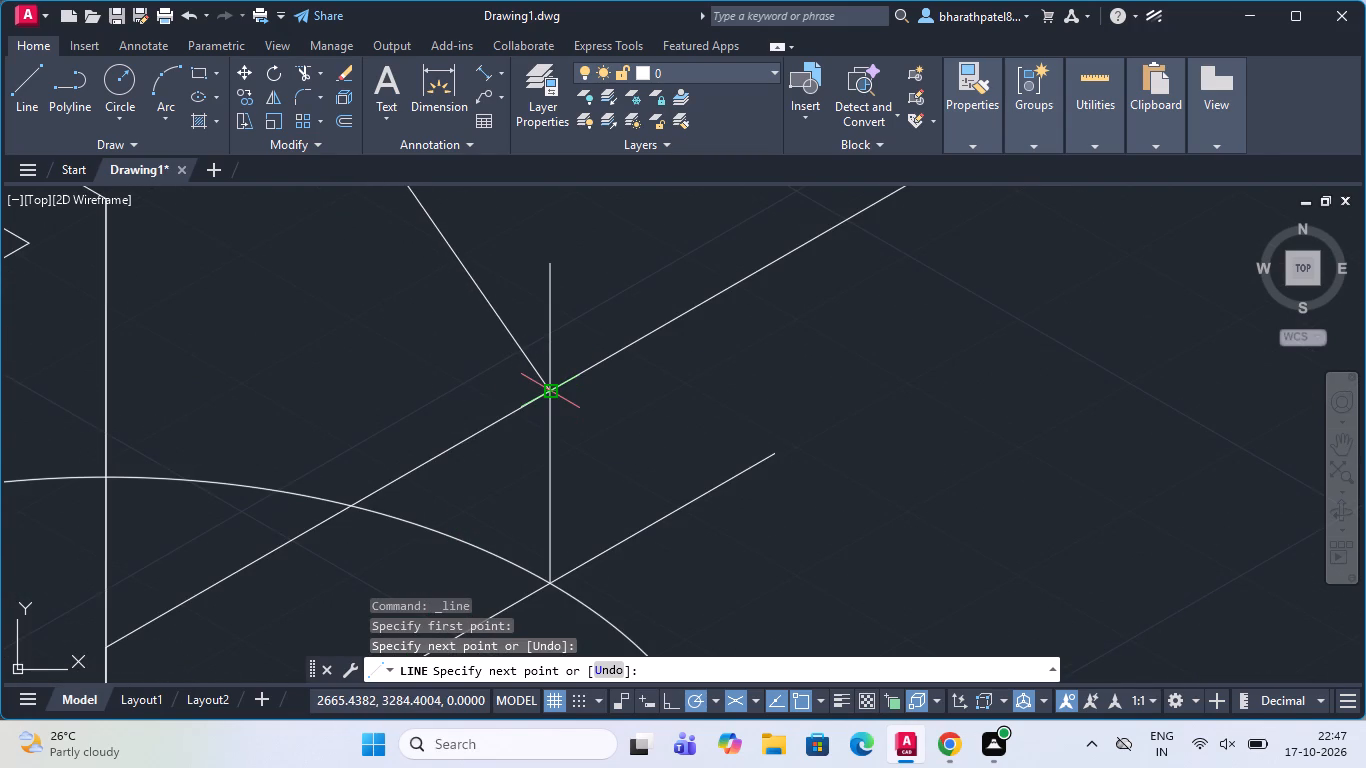
key(Escape)
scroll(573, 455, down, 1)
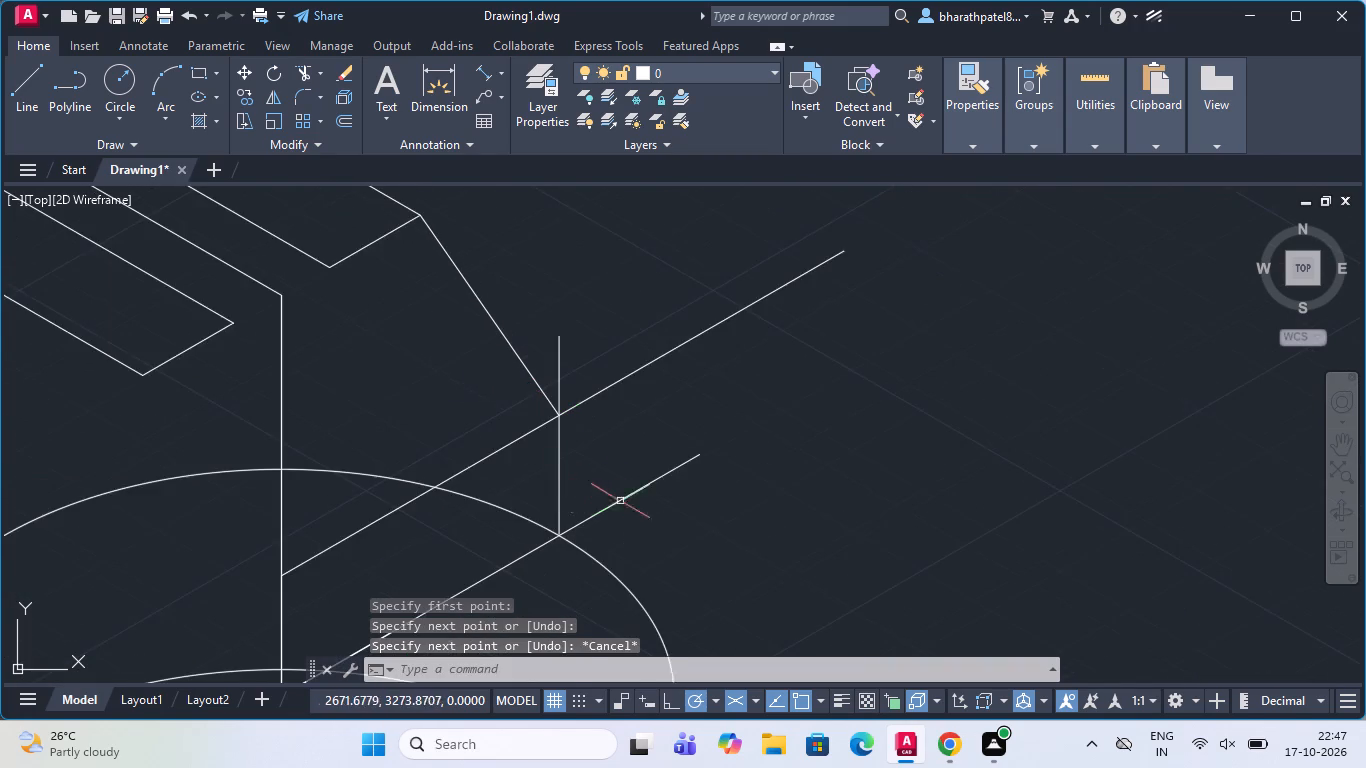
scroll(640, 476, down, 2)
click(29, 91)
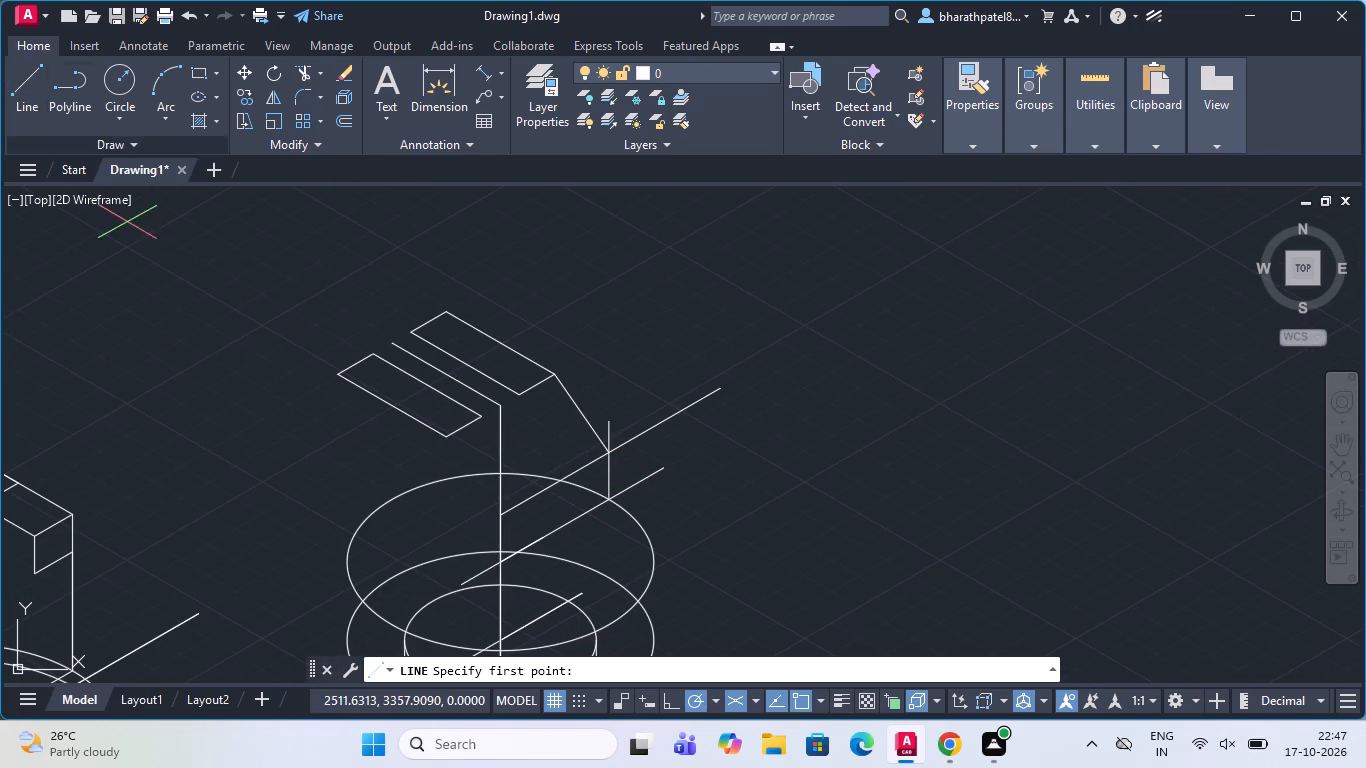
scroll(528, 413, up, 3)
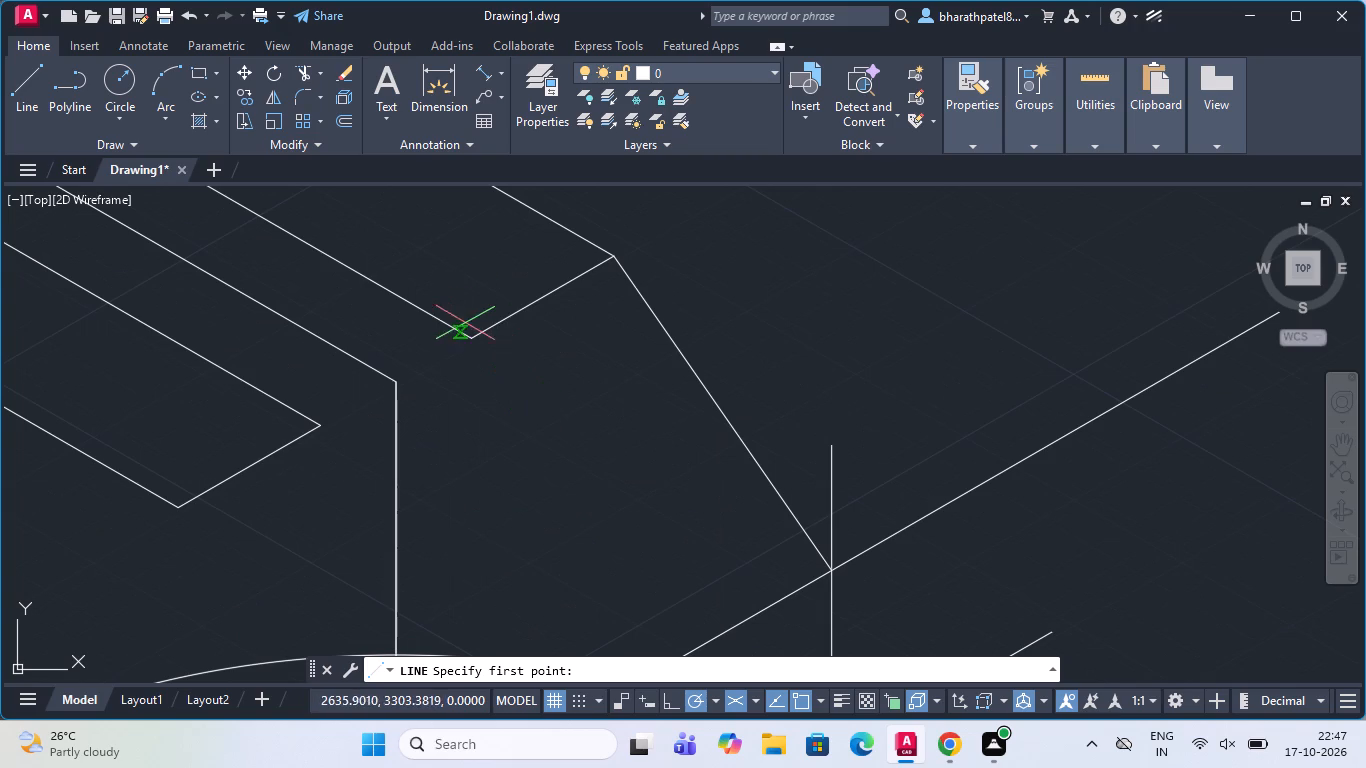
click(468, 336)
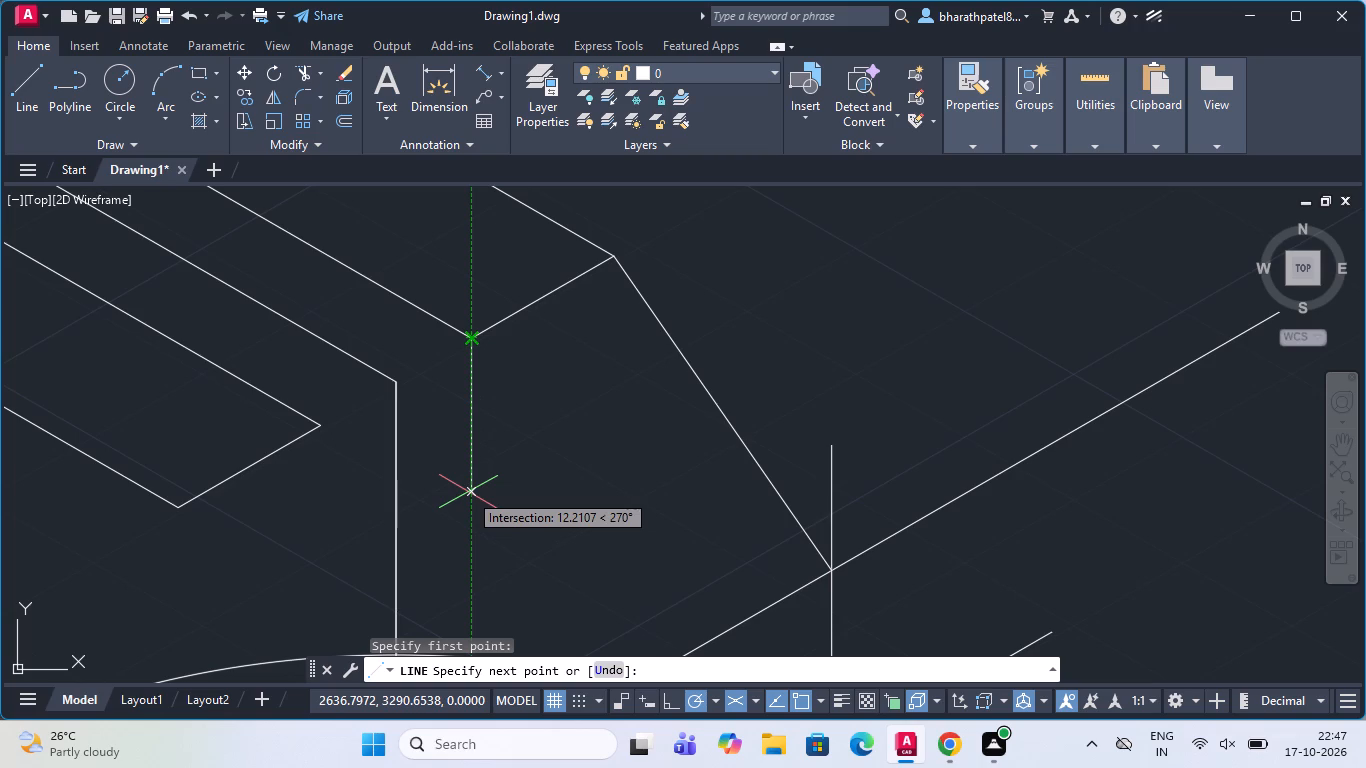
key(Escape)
Draw a line 38 units straight up from the slanted line's lower end on the upper 30° line.
click(26, 85)
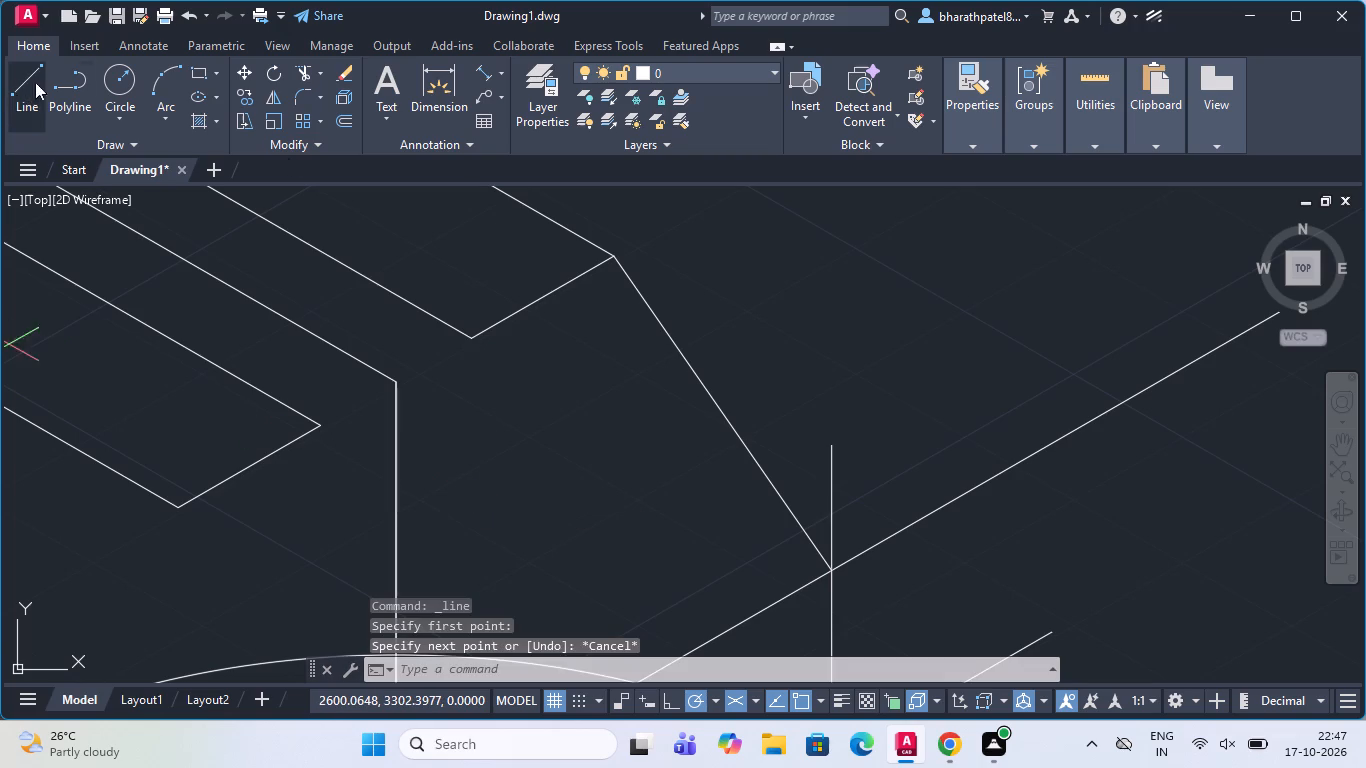
click(837, 570)
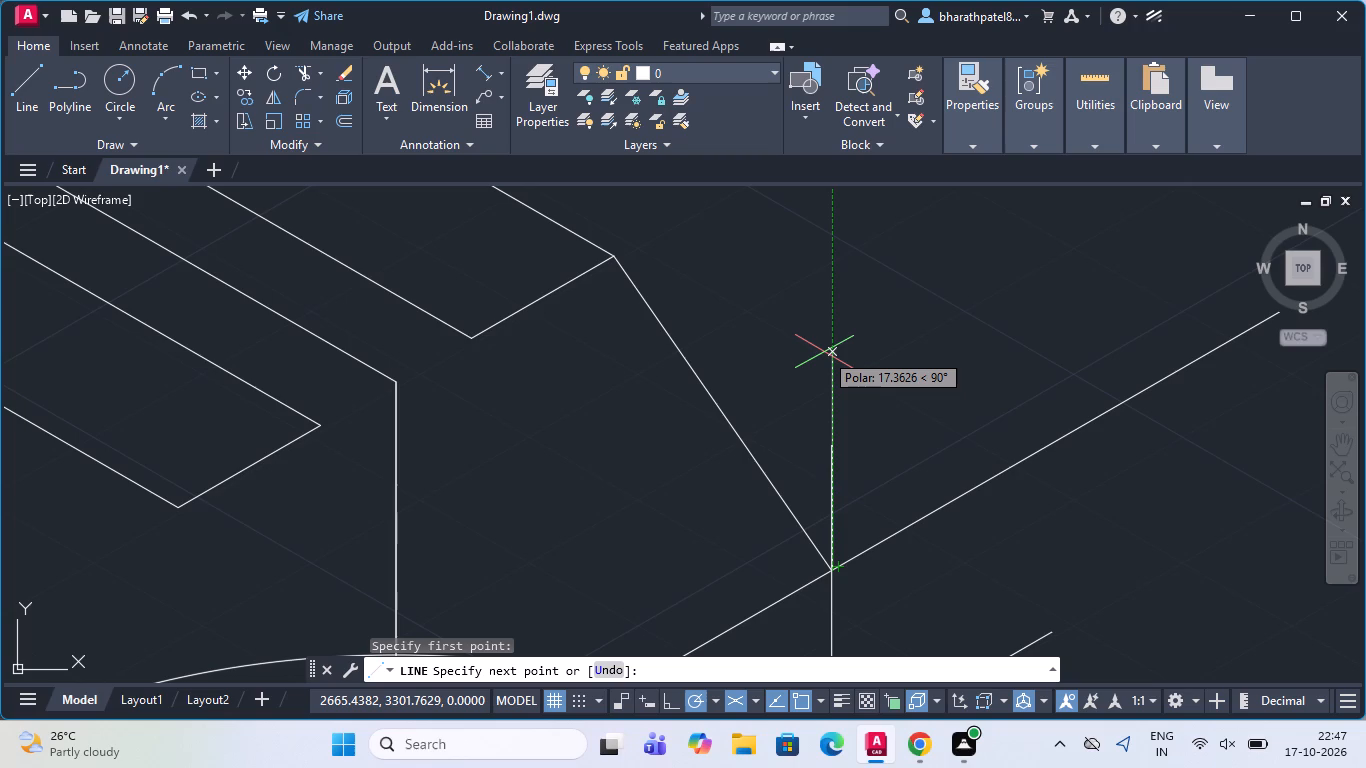
text(38)
key(Return)
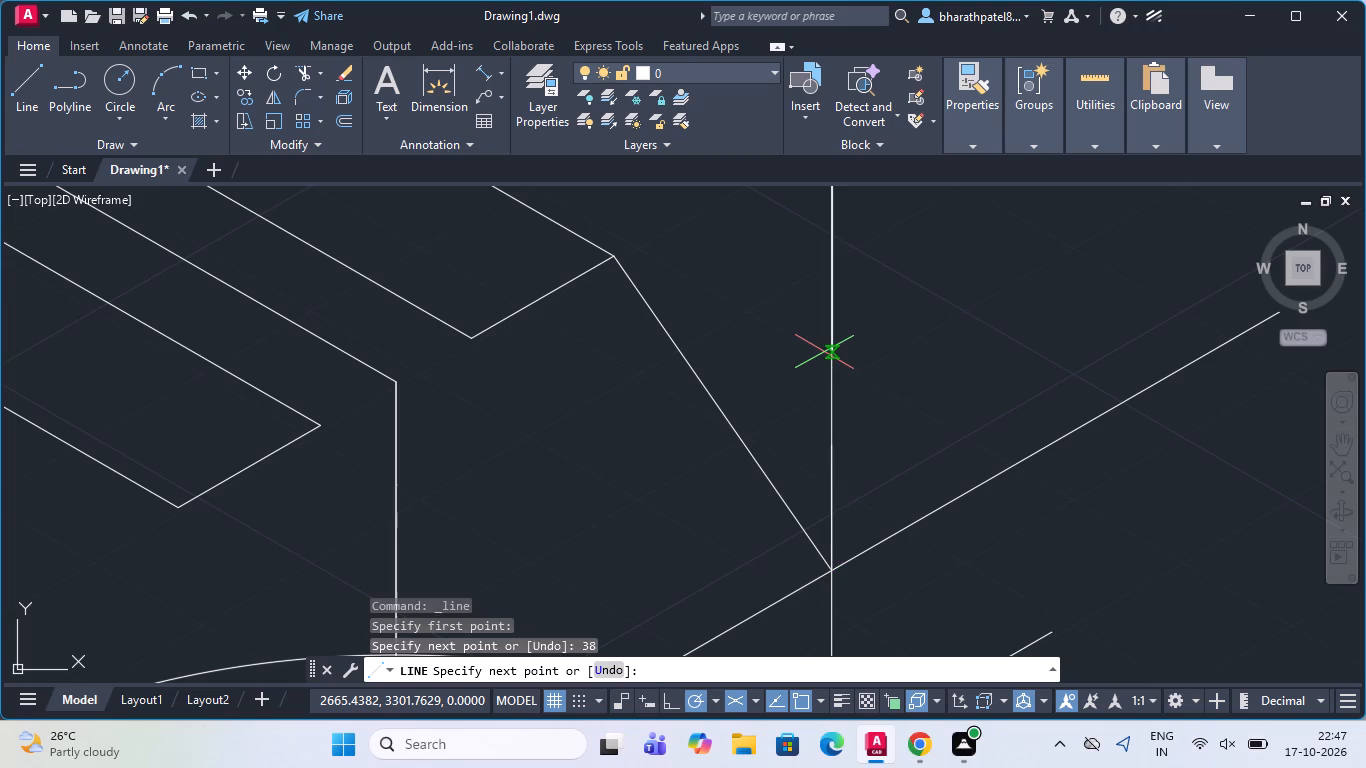
scroll(474, 416, down, 3)
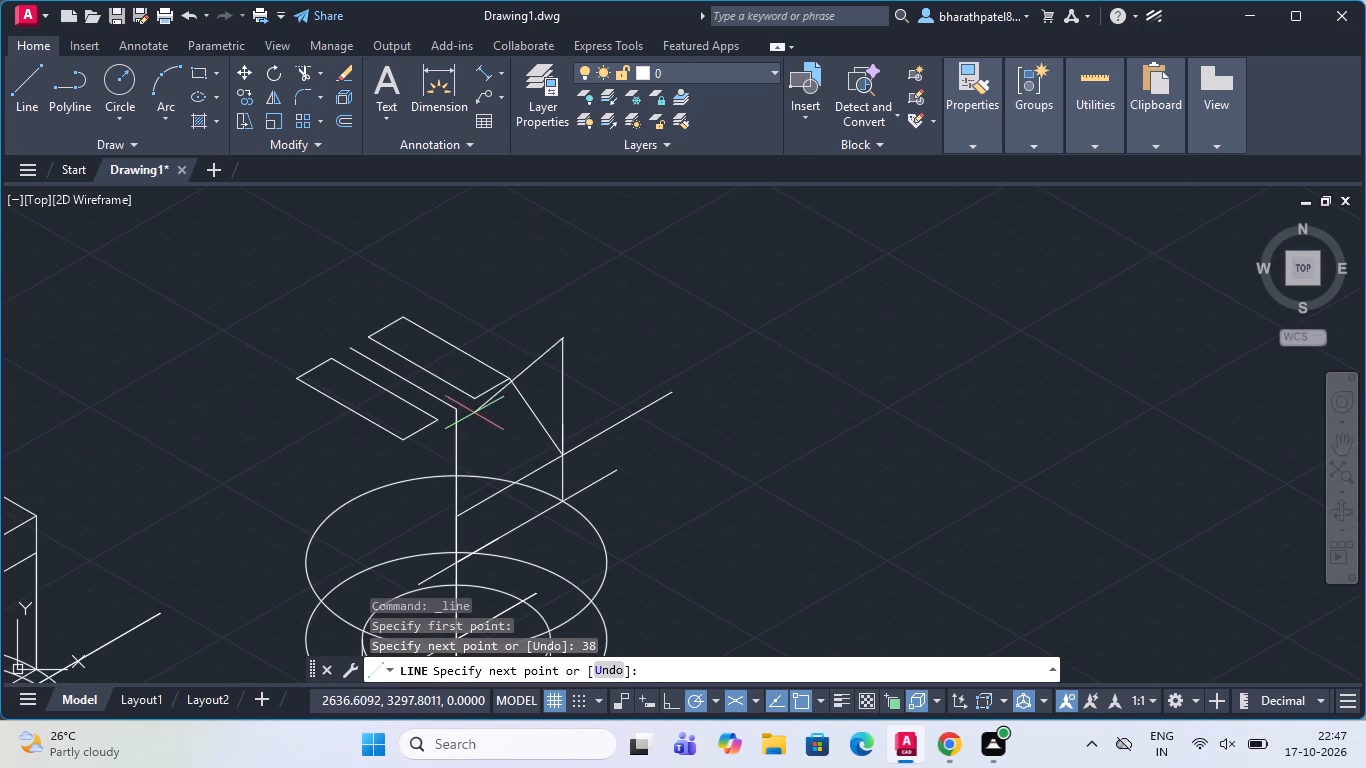
key(Escape)
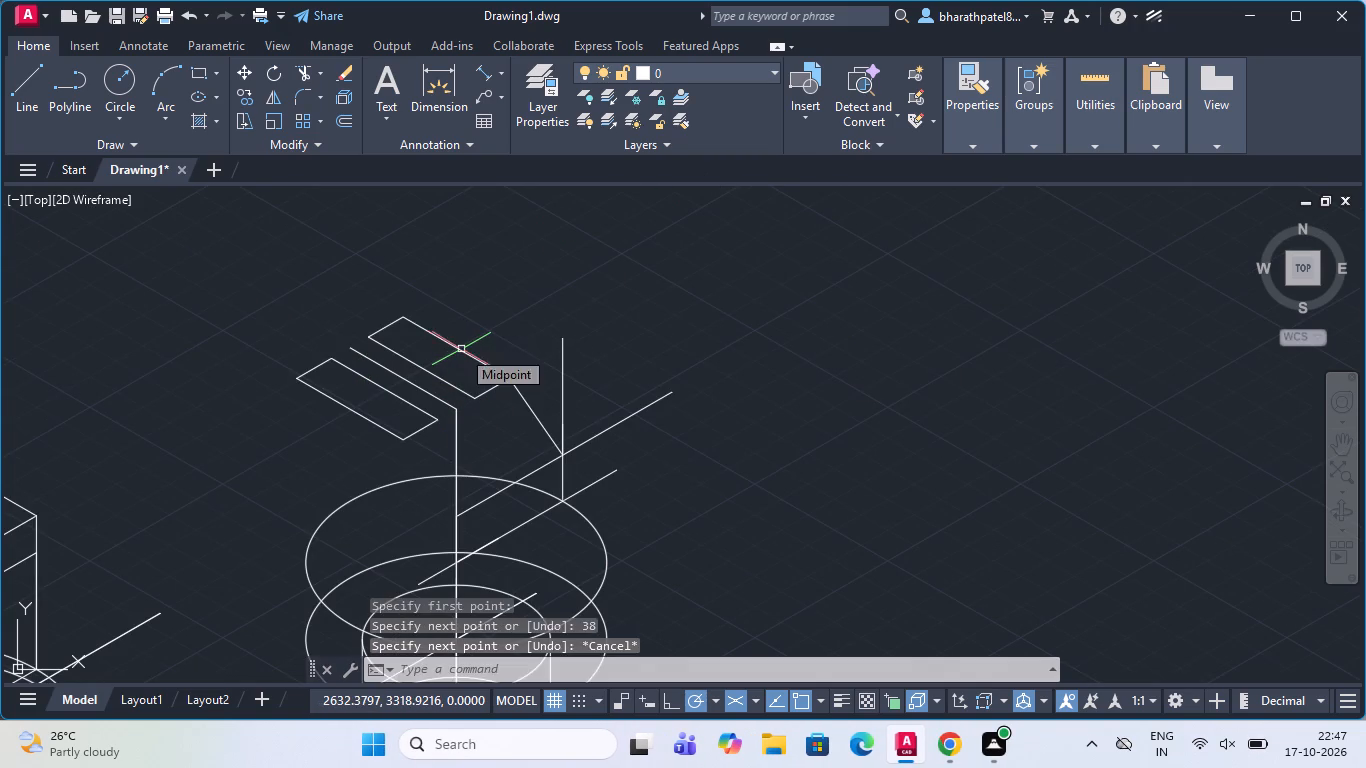
Draw connected lines from the copied ellipse's edge at its 30° line: 38 units straight up, then about 35 units at 210°.
scroll(462, 349, down, 1)
scroll(486, 405, up, 2)
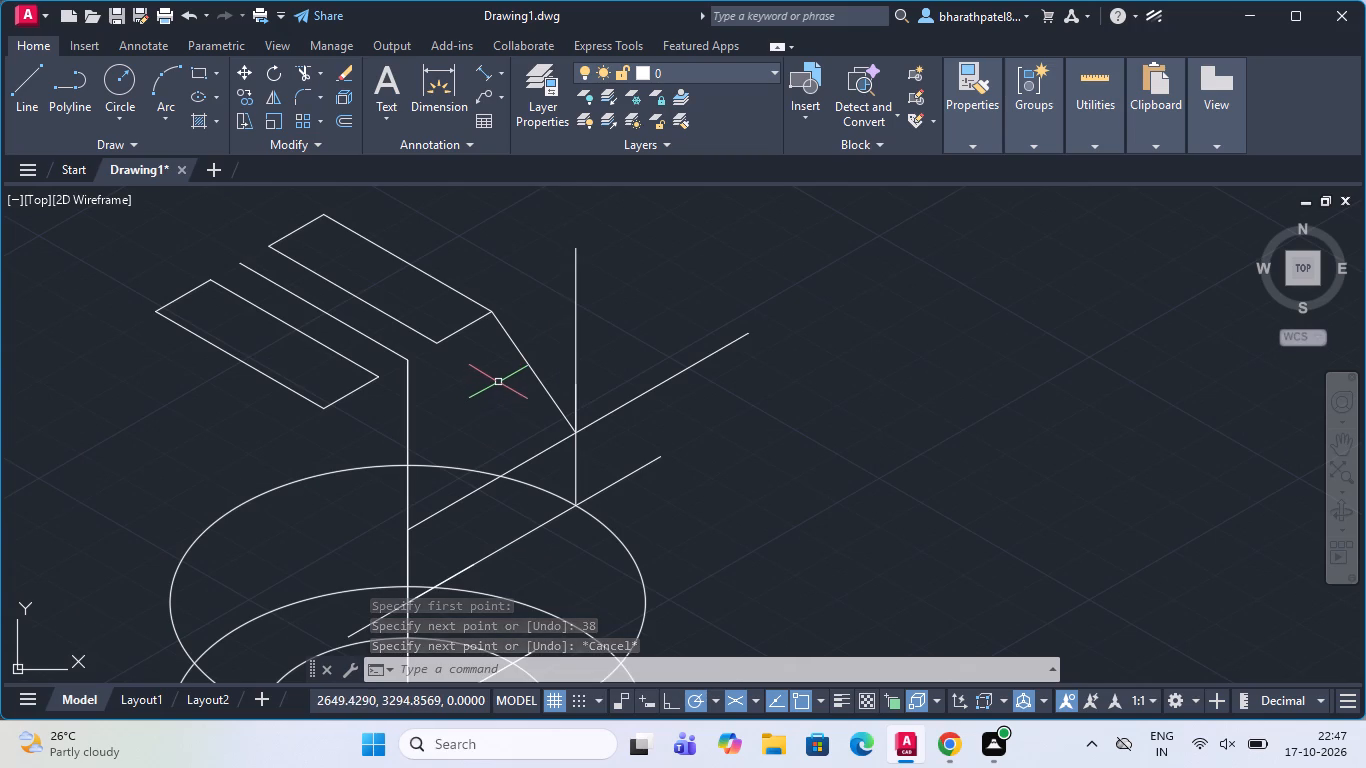
click(15, 77)
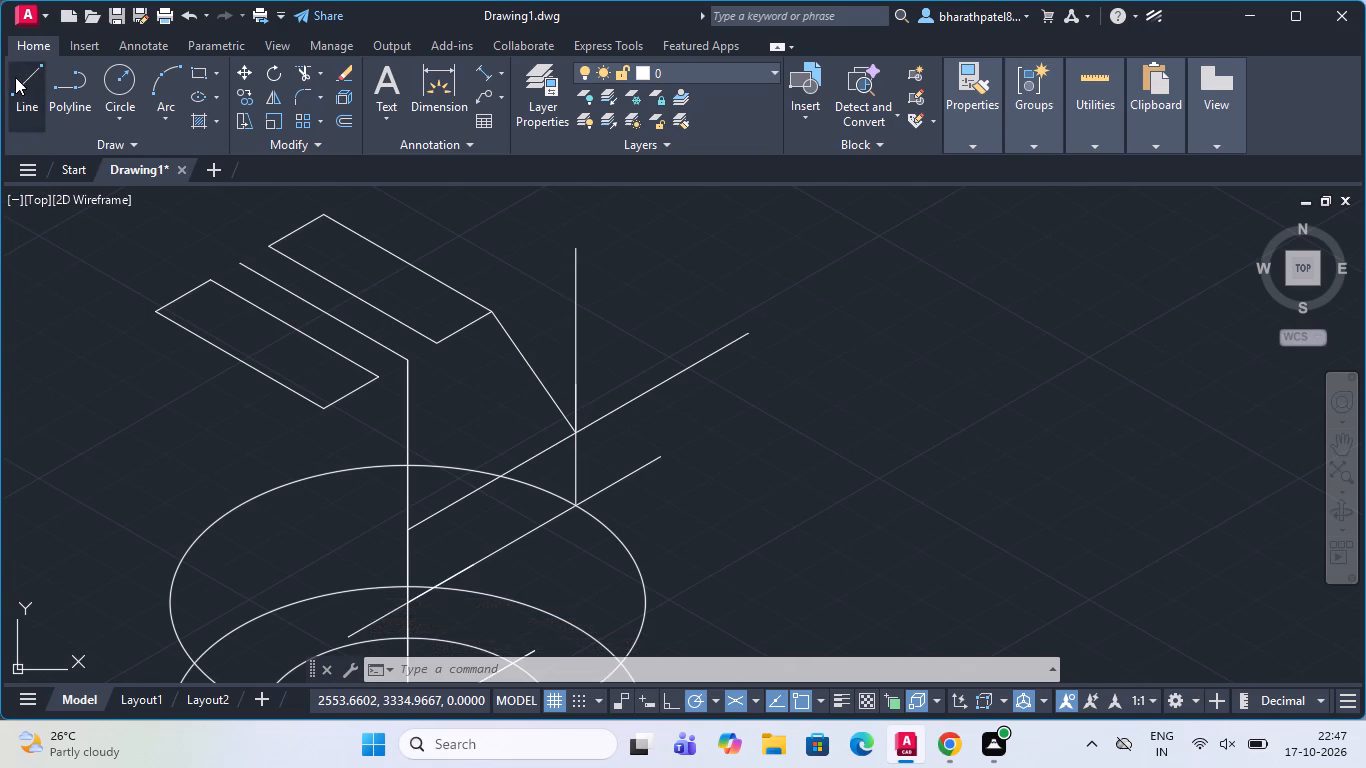
click(574, 510)
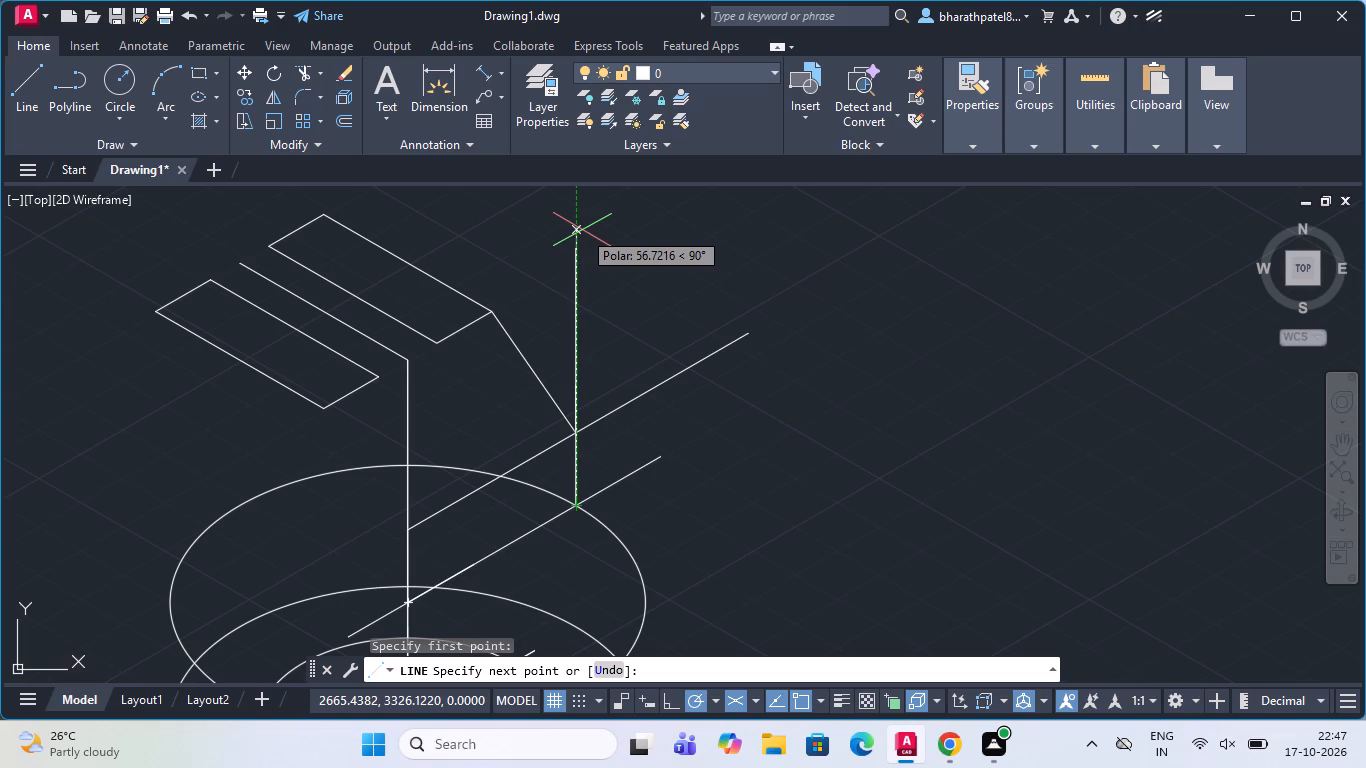
text(38)
key(Return)
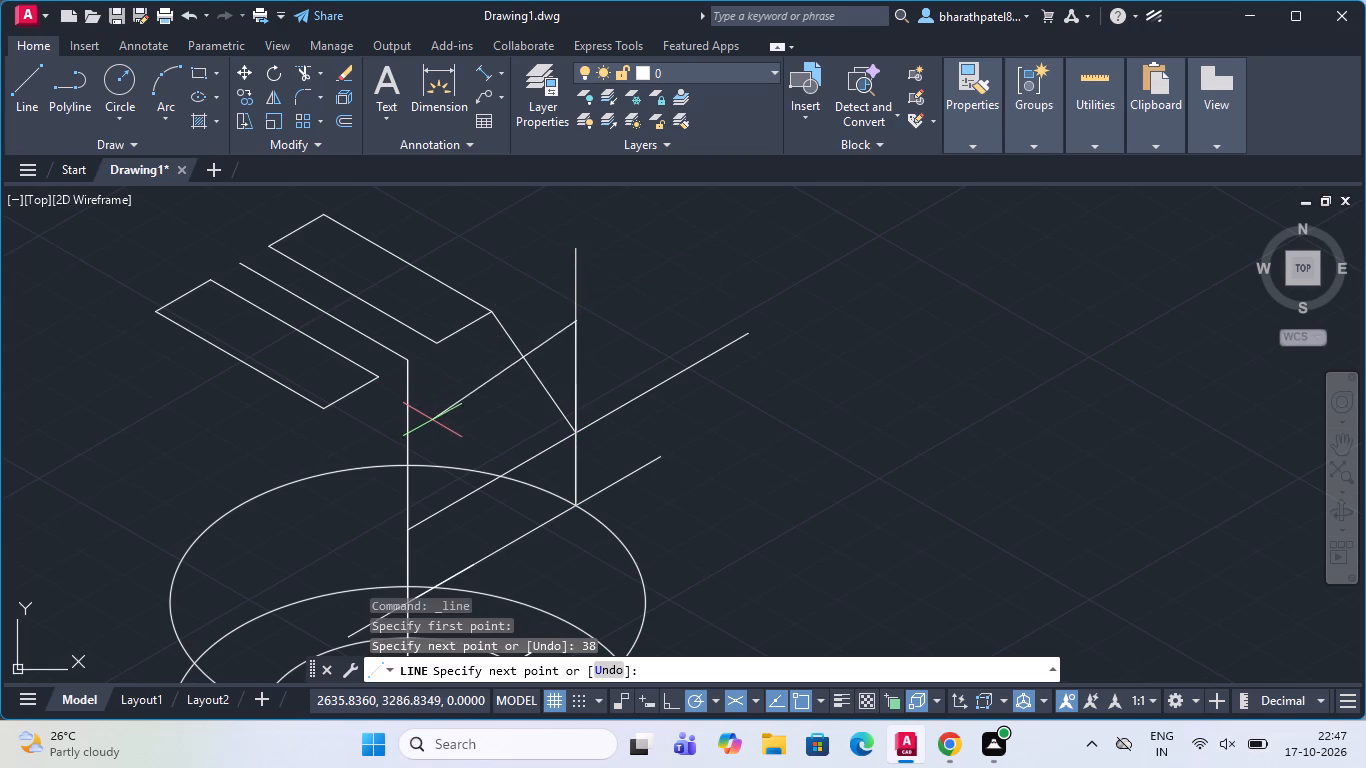
scroll(432, 419, up, 3)
scroll(416, 372, down, 3)
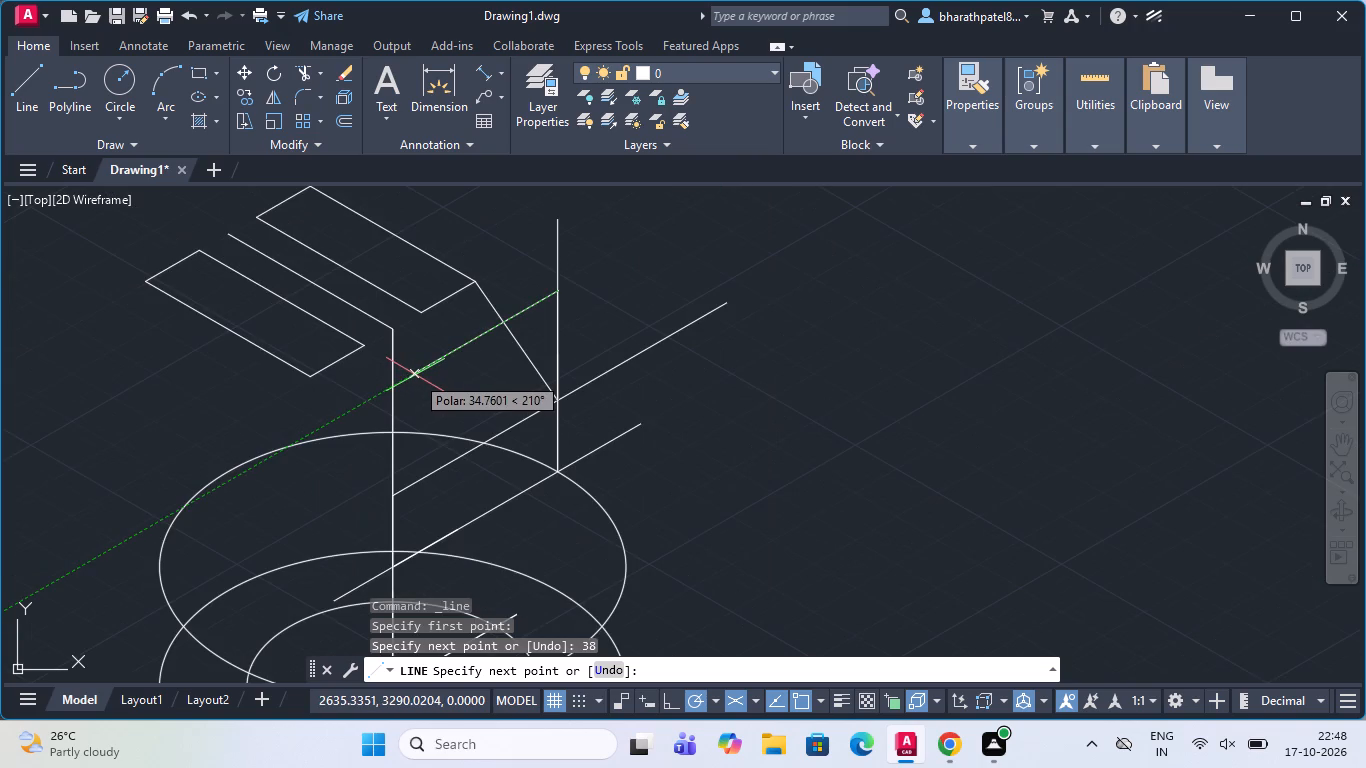
click(415, 375)
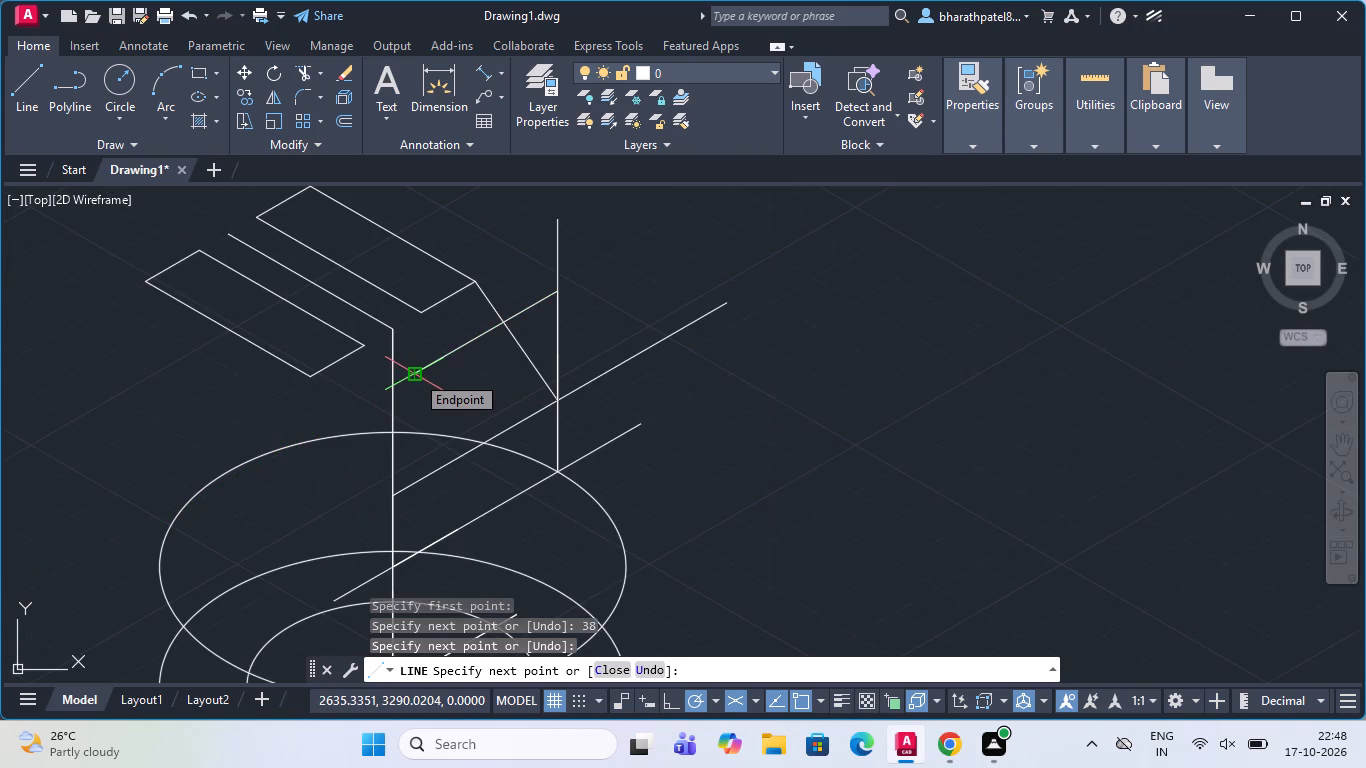
key(Escape)
Draw a line about 19 units straight down from the rear prong's inner near corner, past the 210° line.
click(20, 100)
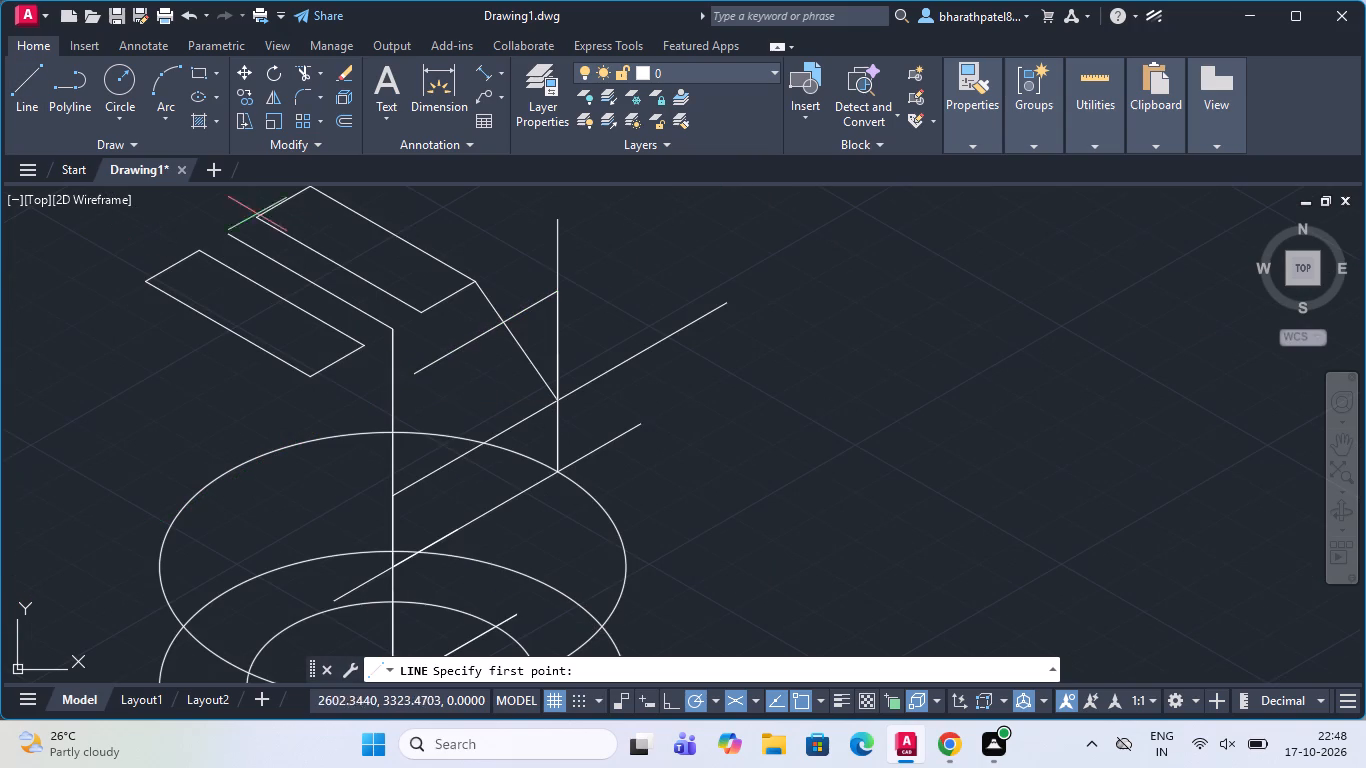
click(419, 315)
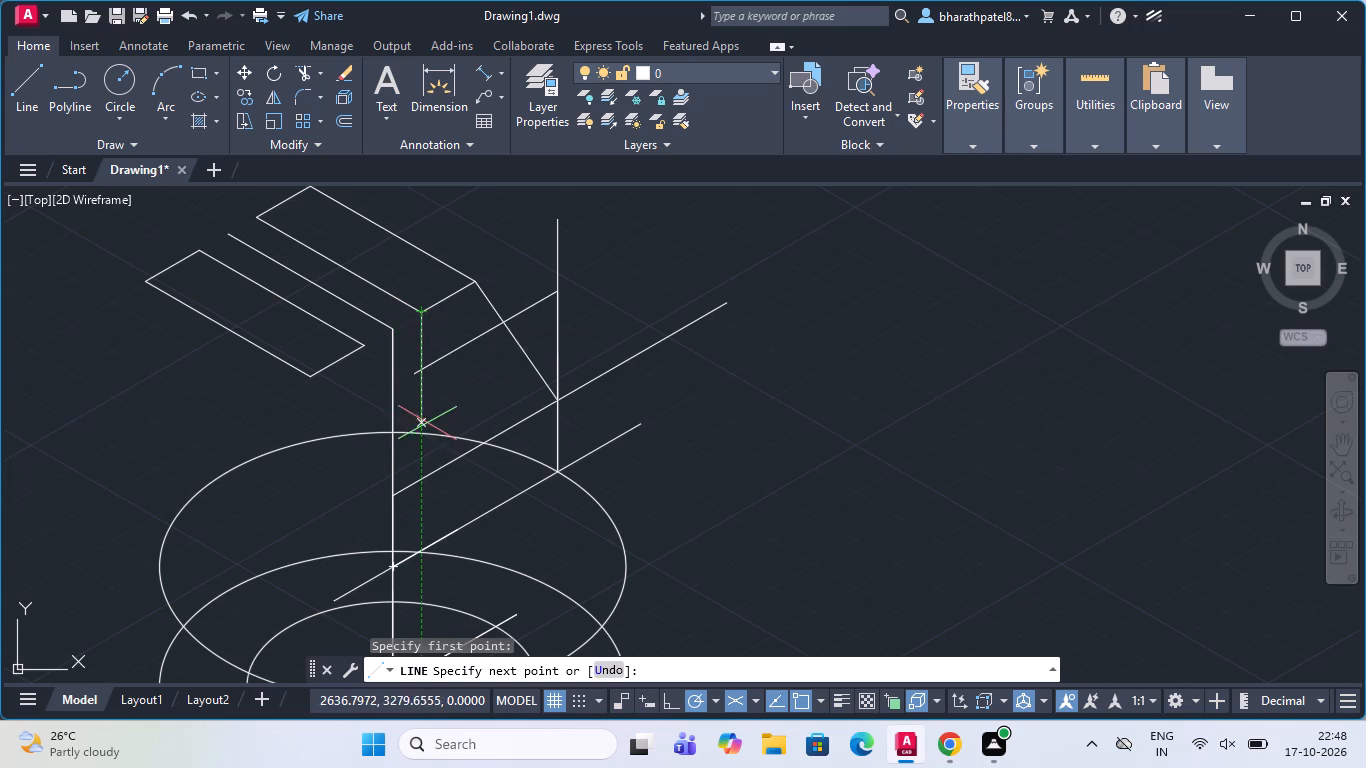
scroll(424, 405, up, 2)
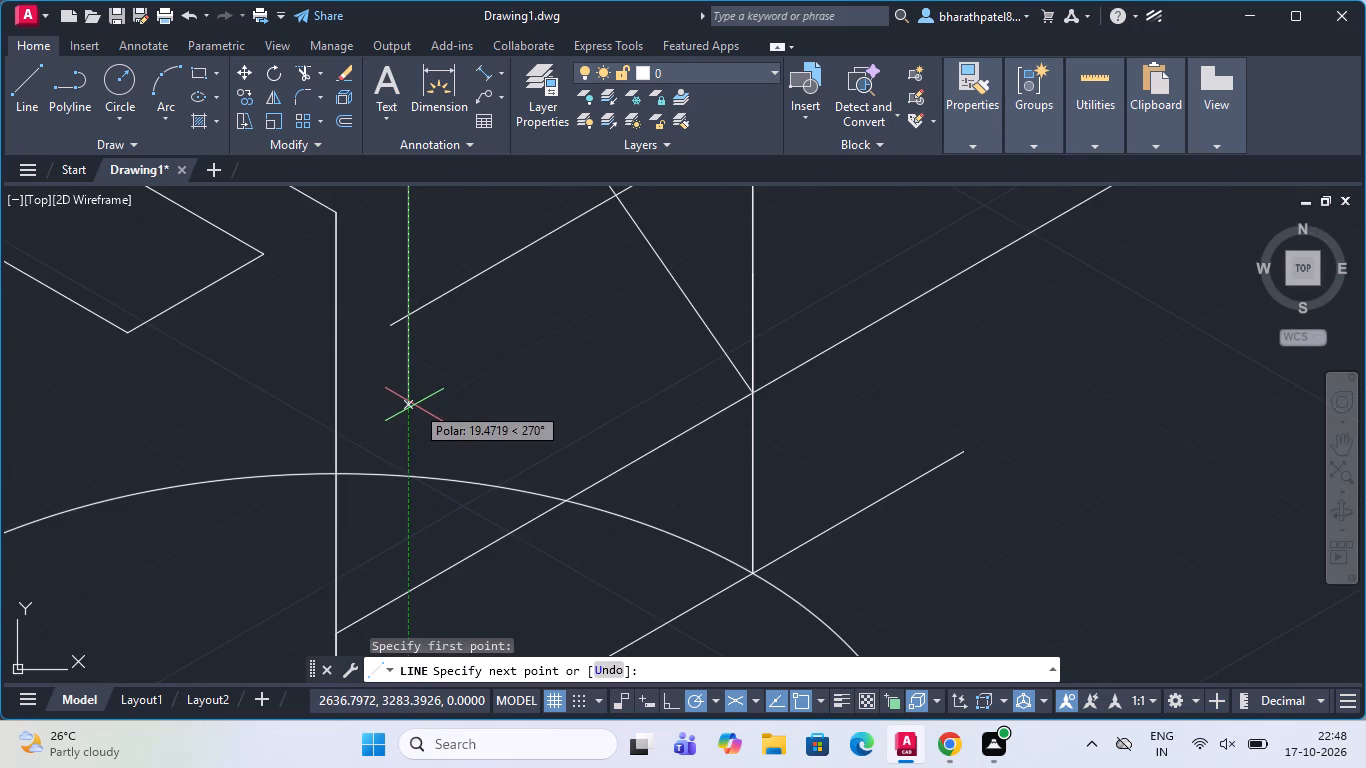
click(413, 405)
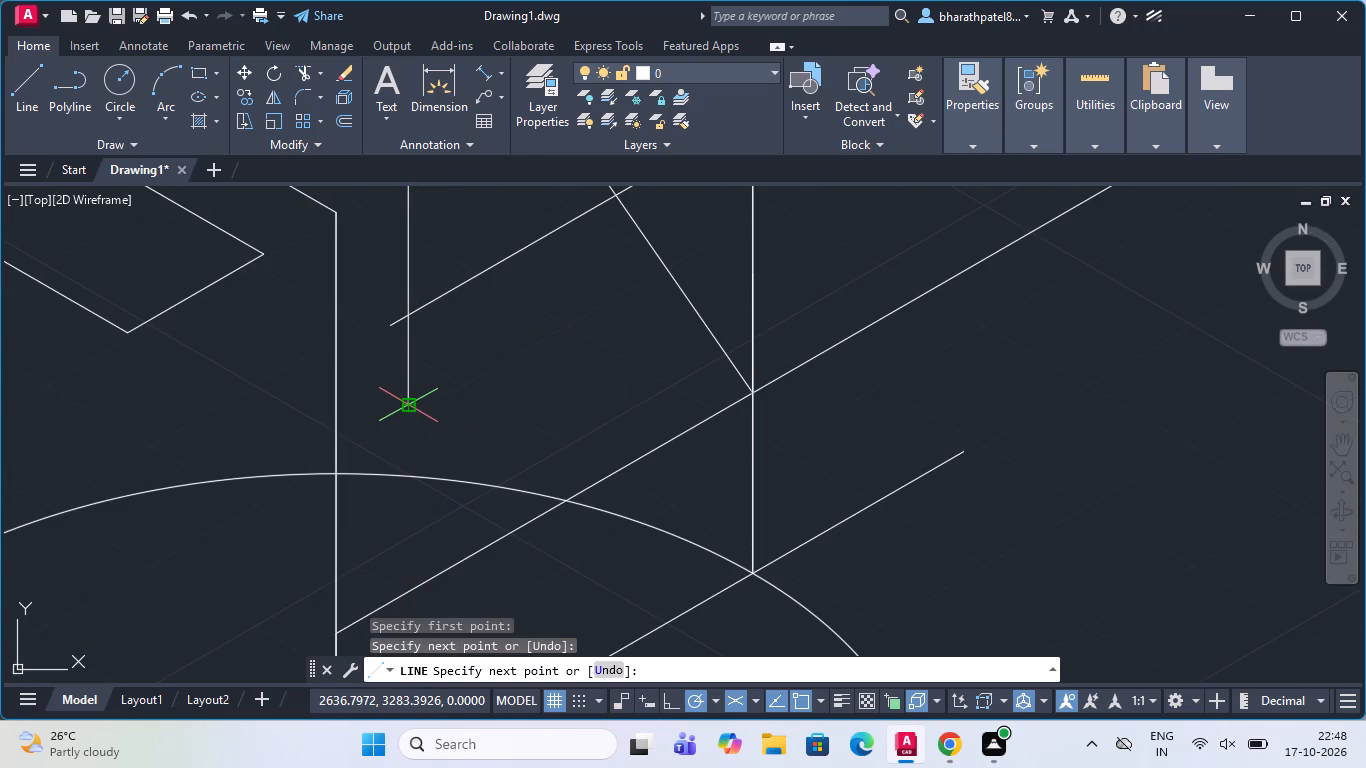
key(Escape)
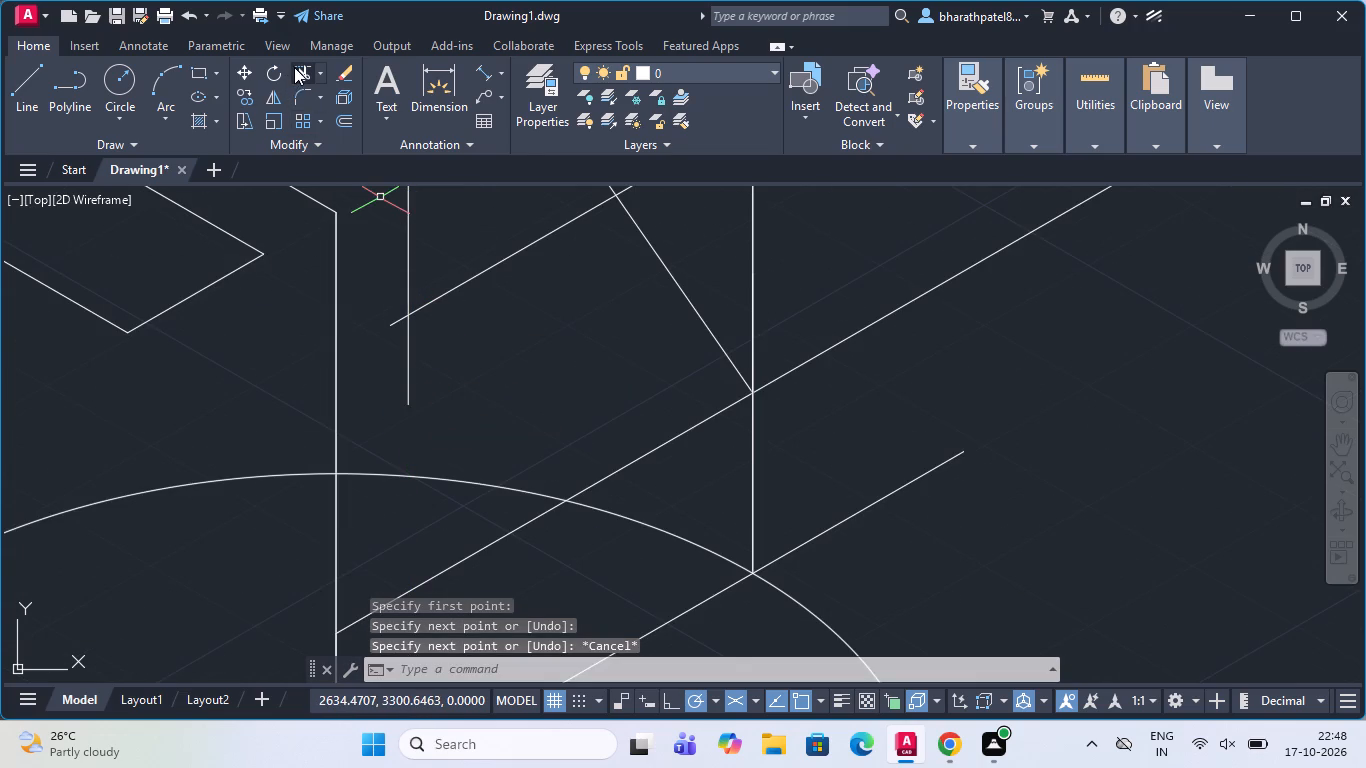
Trim the overshoots where the rear prong's vertical edge meets the 210° line, and that line's portion beyond the slanted edge.
click(295, 67)
drag(369, 285, 396, 337)
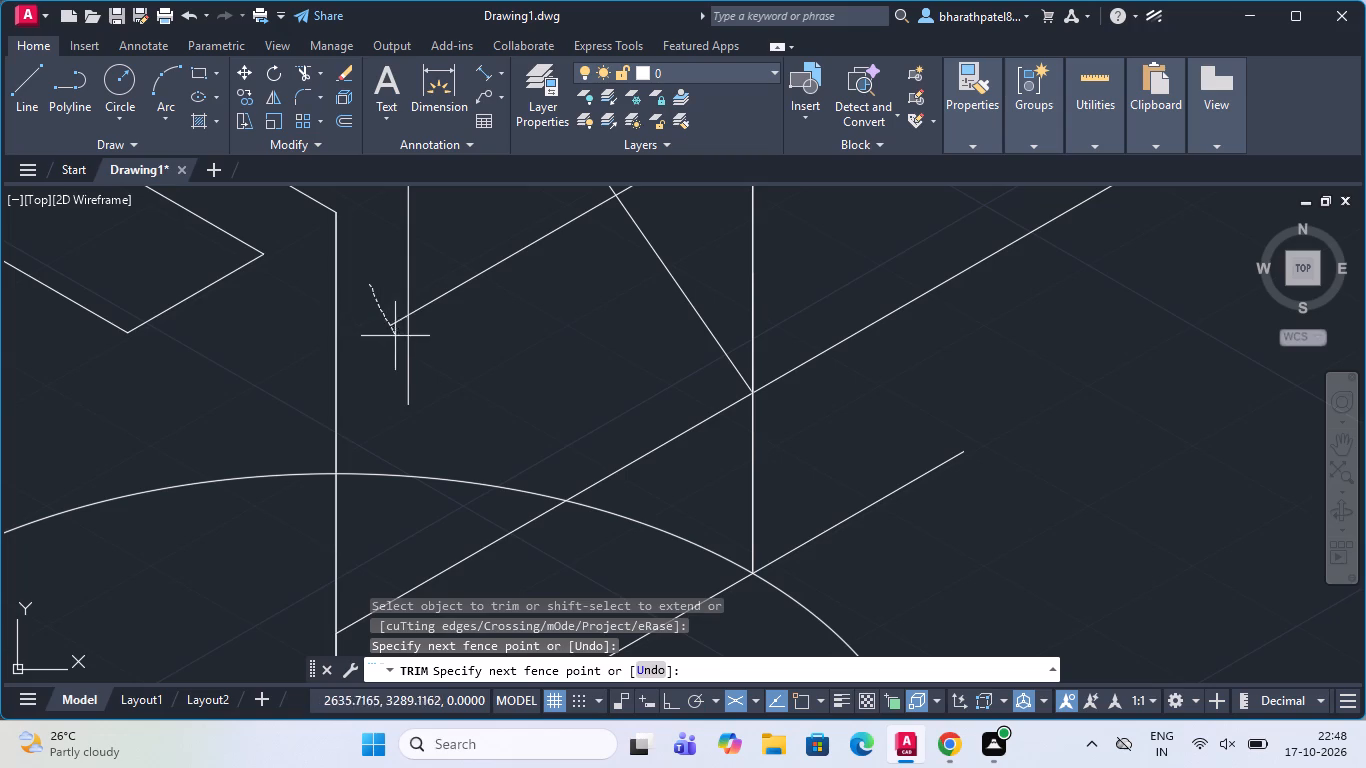
drag(396, 337, 394, 328)
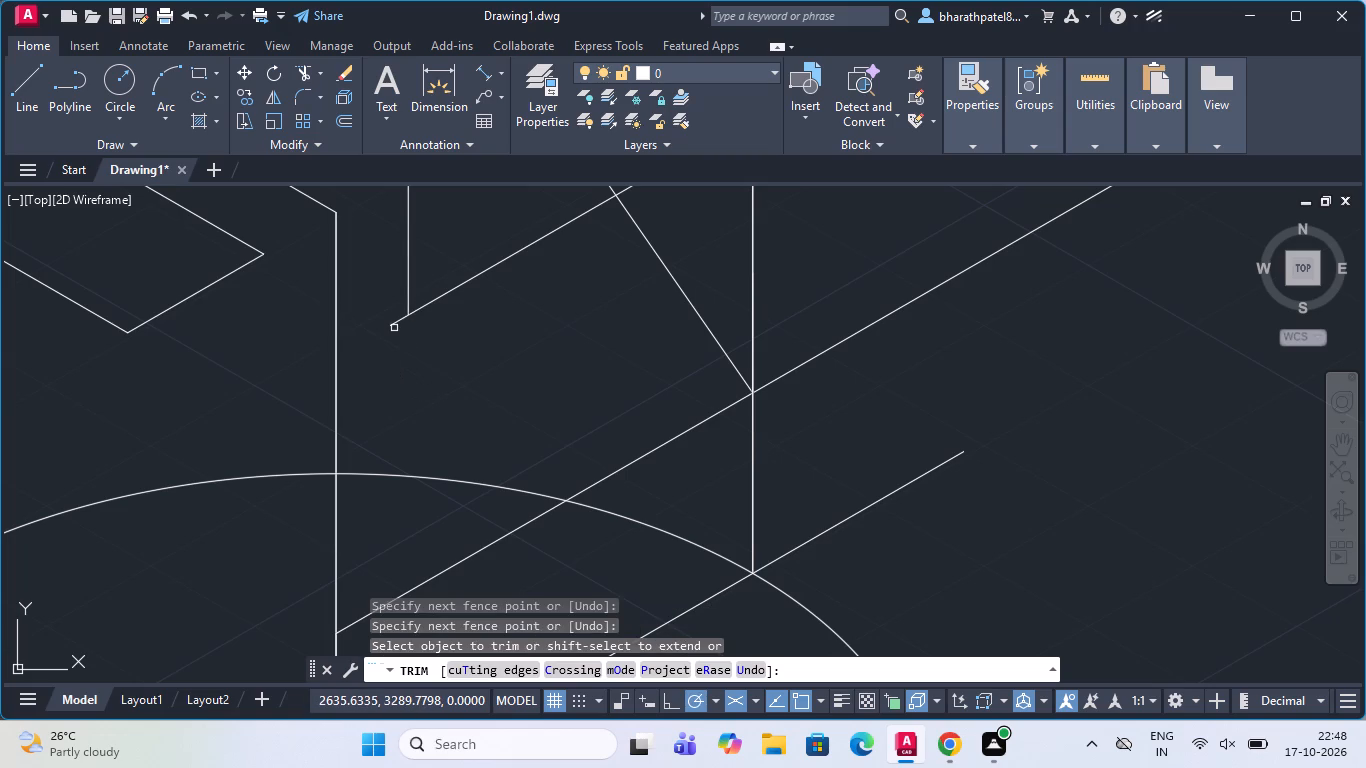
click(394, 325)
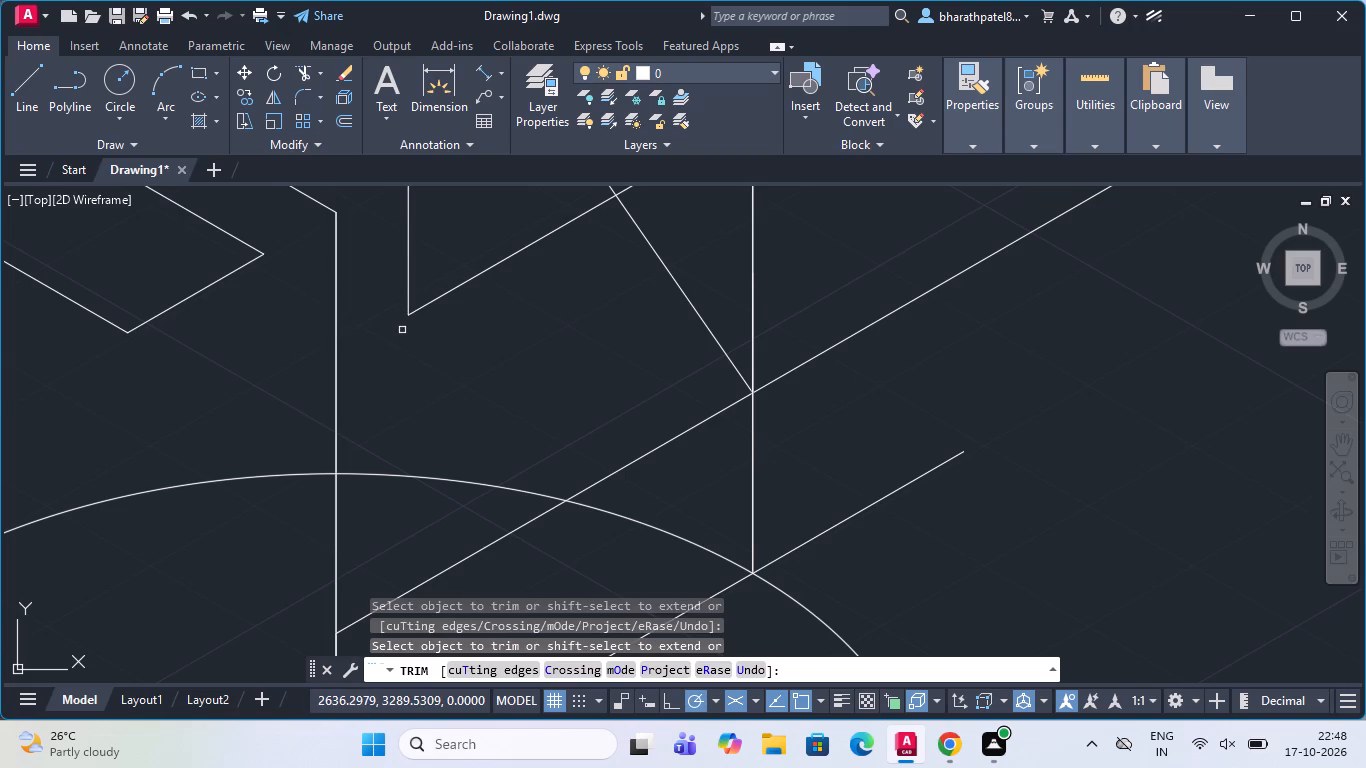
scroll(402, 330, down, 2)
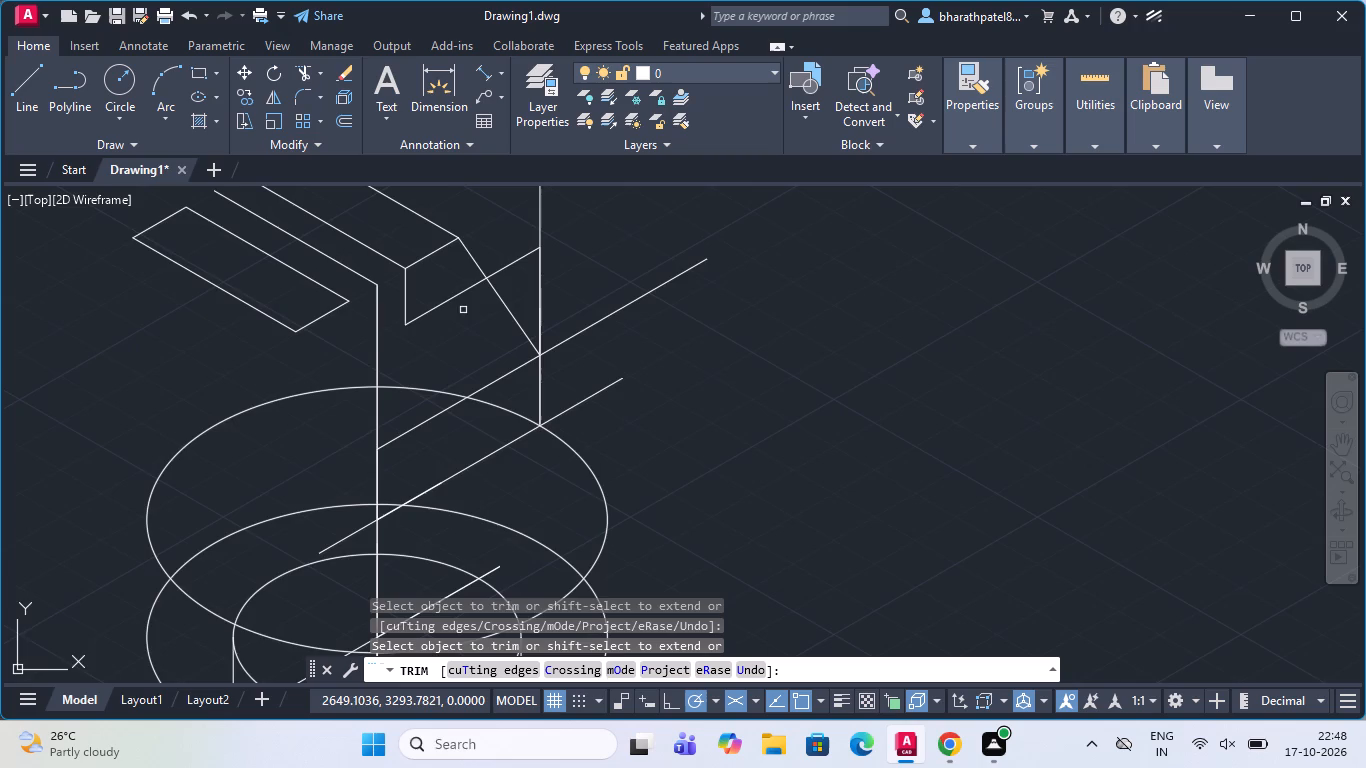
scroll(465, 309, down, 1)
scroll(410, 238, up, 2)
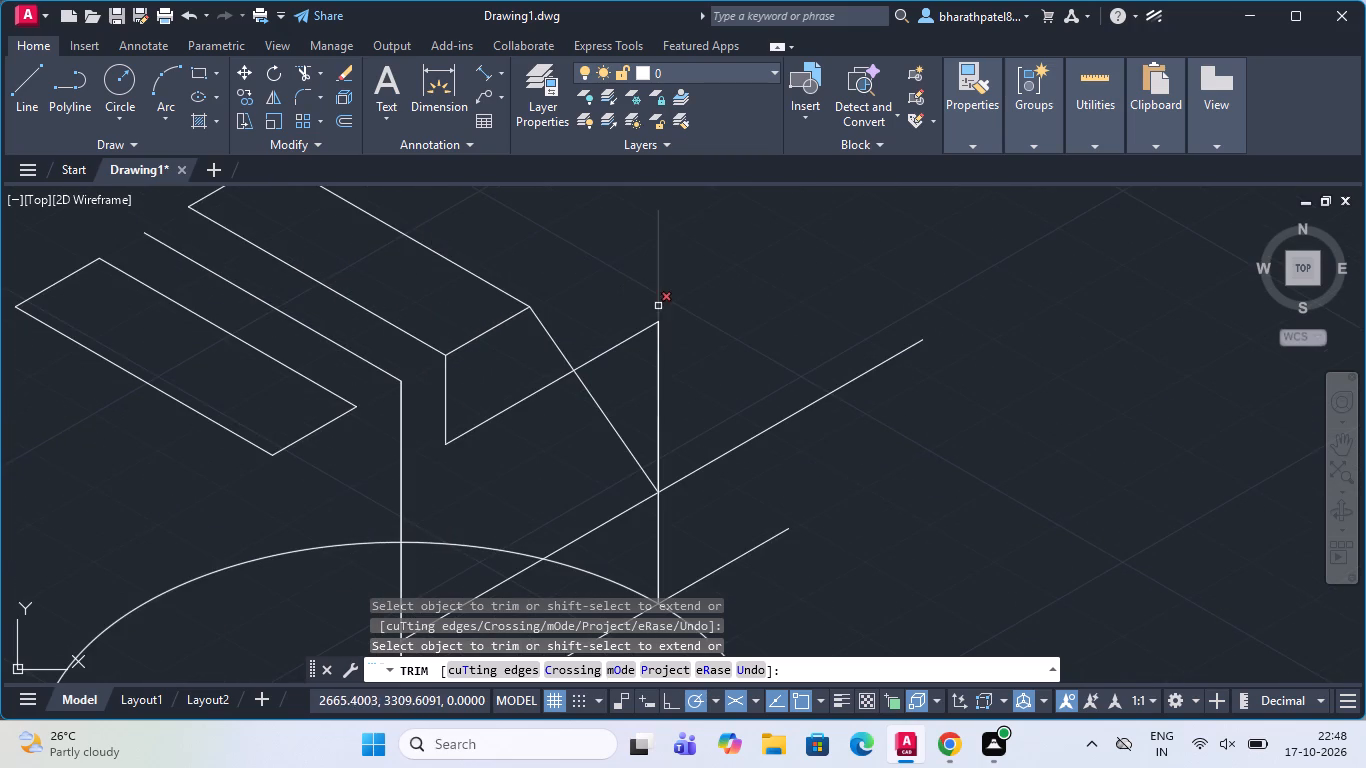
click(601, 356)
scroll(600, 341, down, 2)
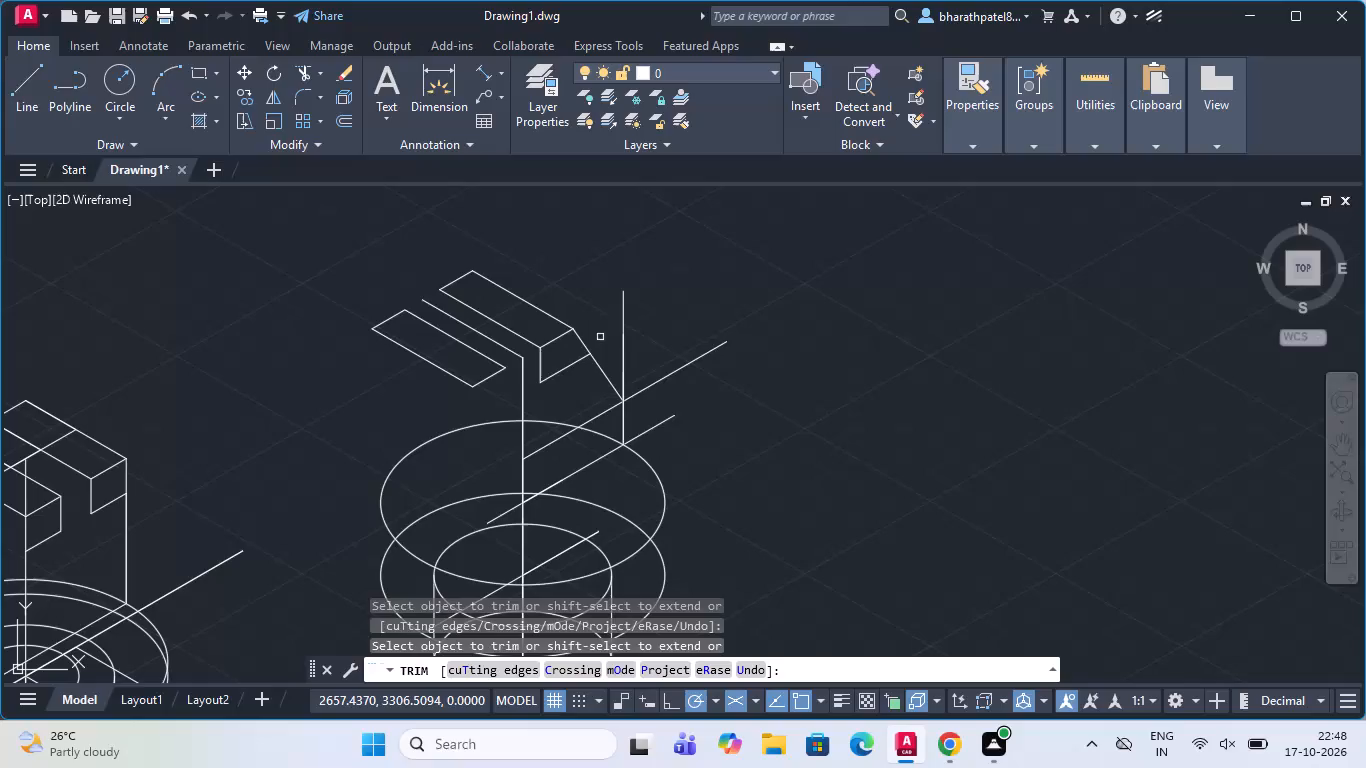
Draw a line about 46 units straight up from the end of the 30° line through the small cylinder's top ellipse.
scroll(560, 436, down, 1)
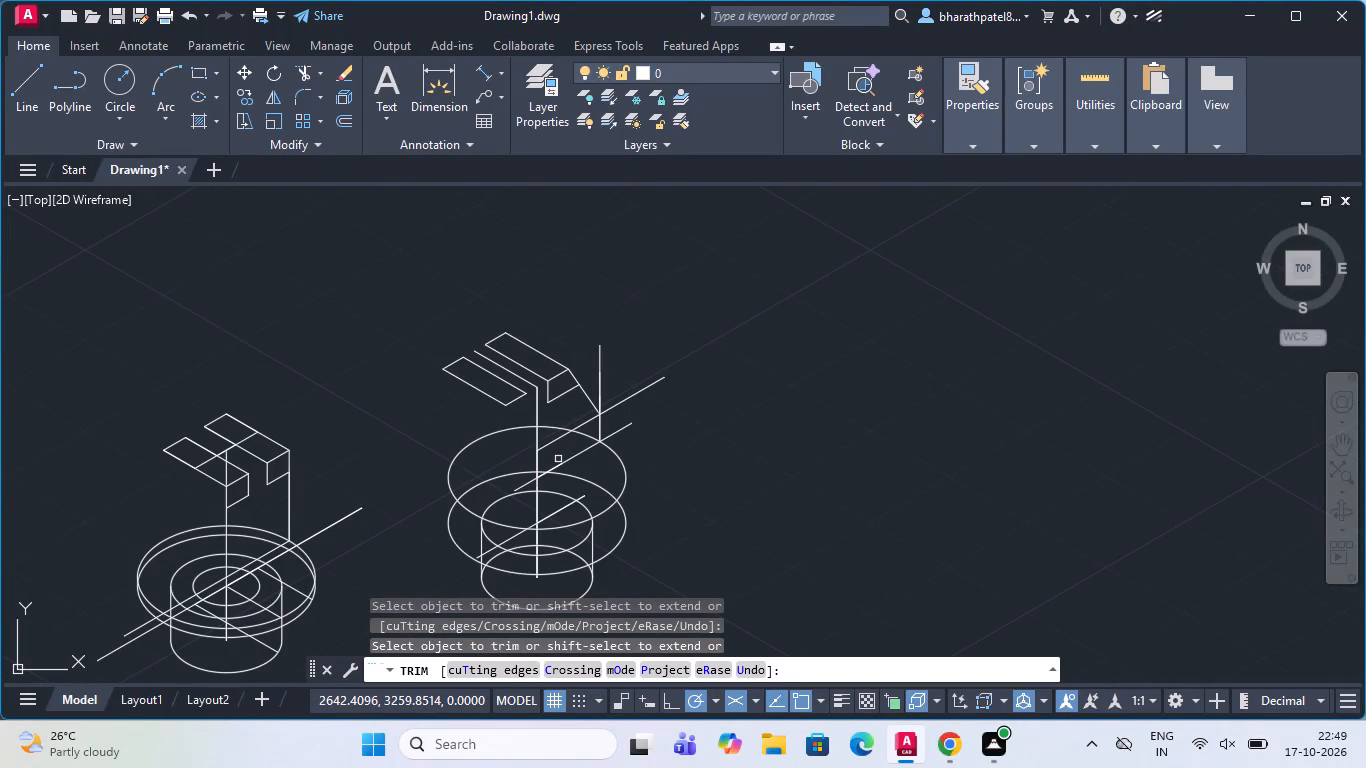
click(19, 73)
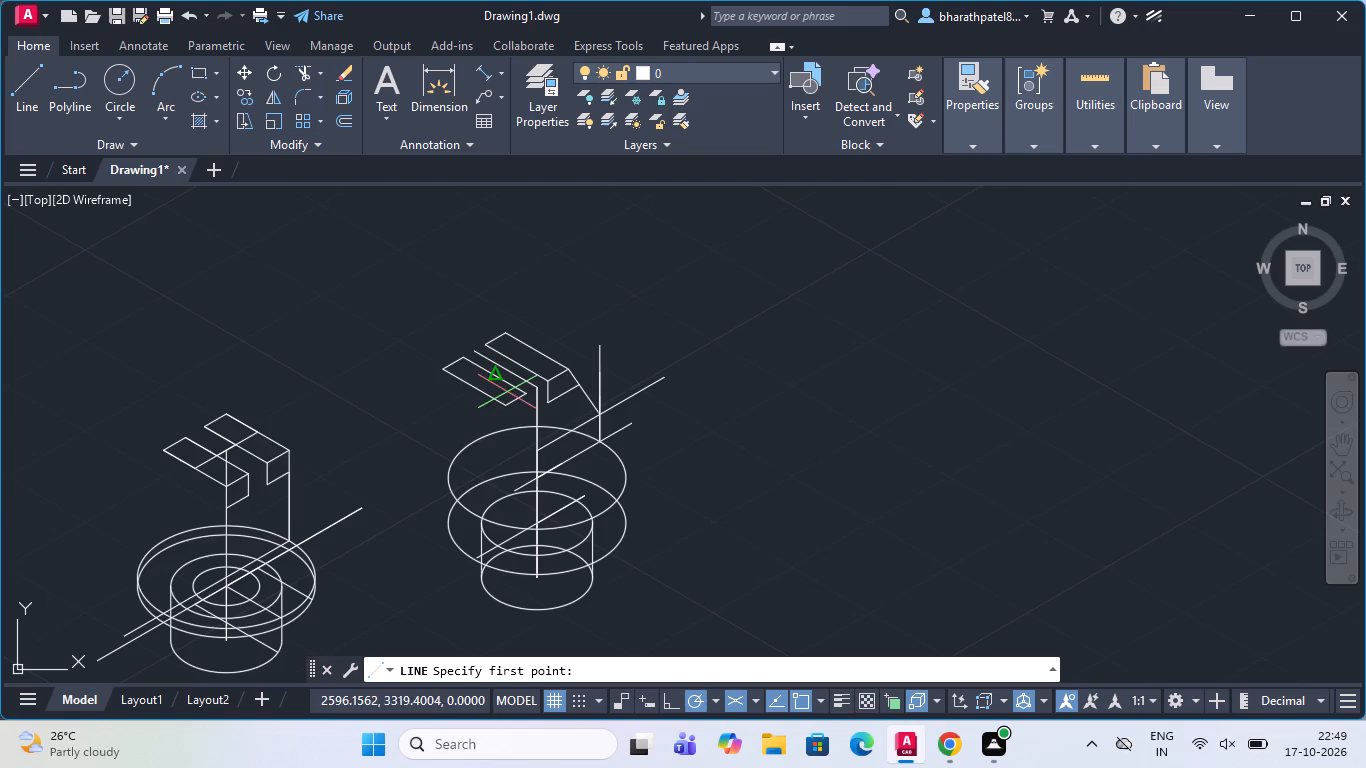
scroll(521, 405, up, 1)
scroll(605, 561, up, 3)
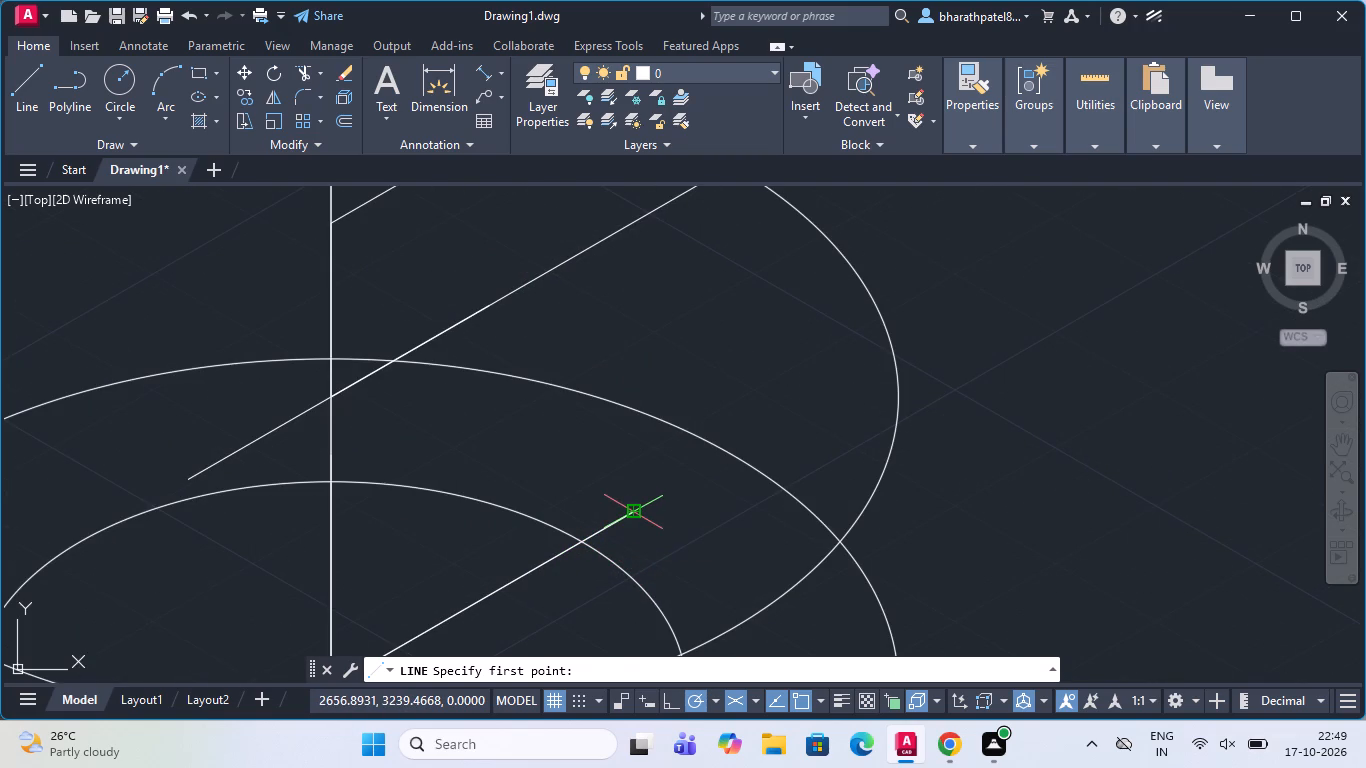
click(633, 517)
scroll(633, 515, down, 3)
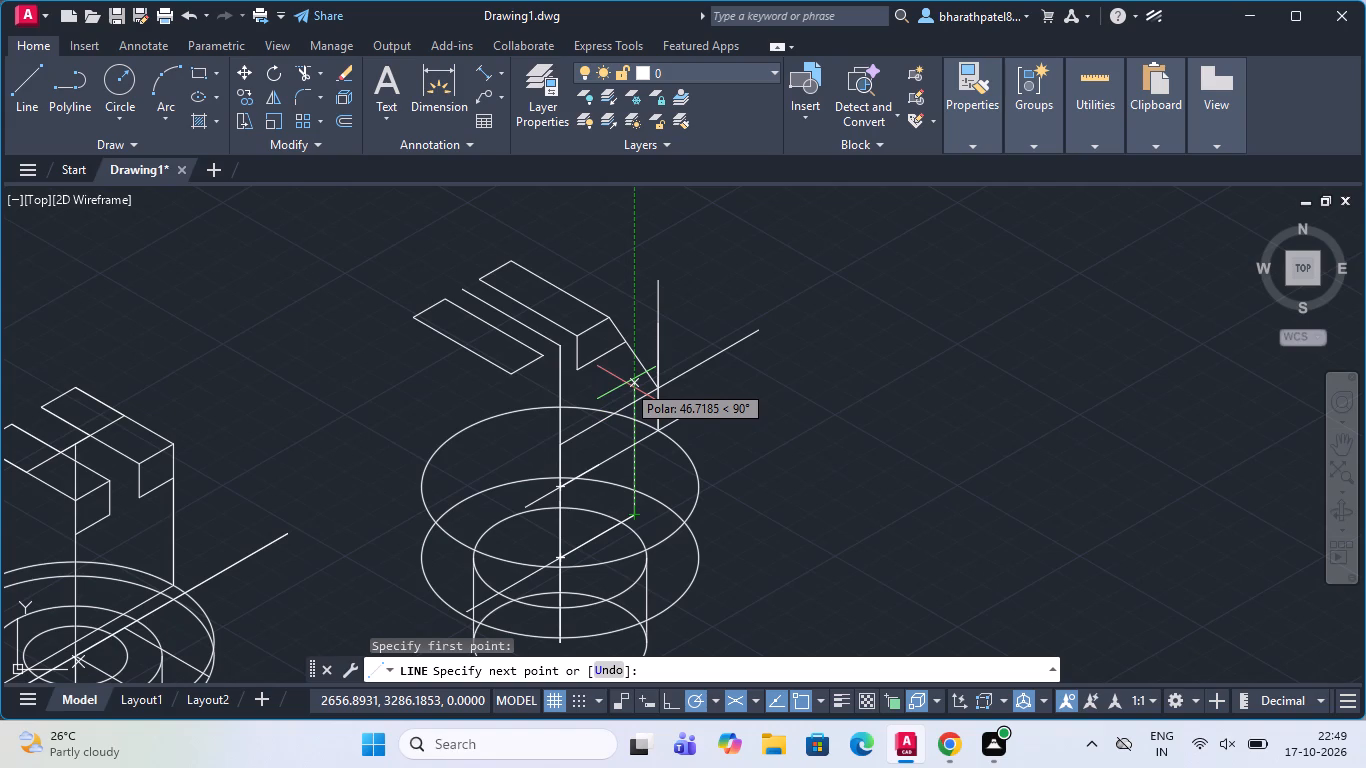
scroll(626, 383, up, 2)
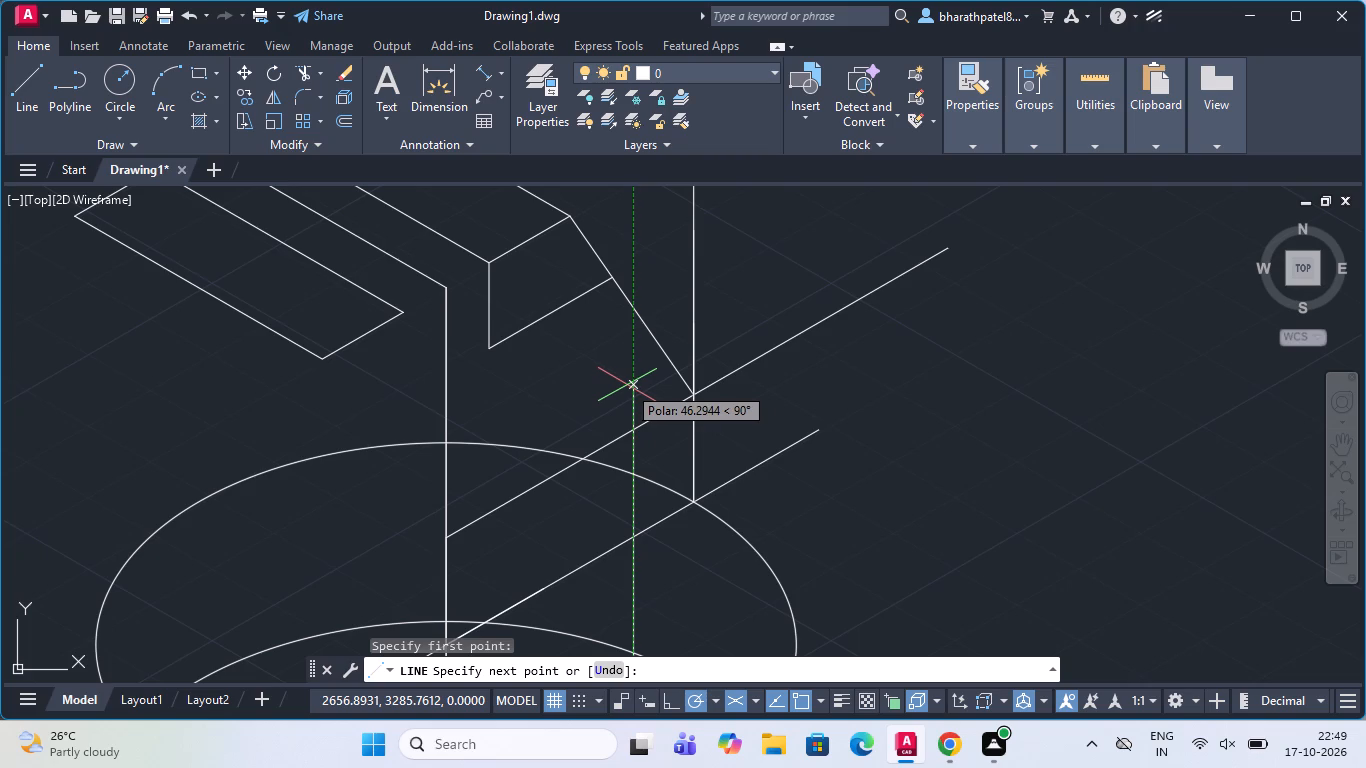
click(627, 385)
key(Escape)
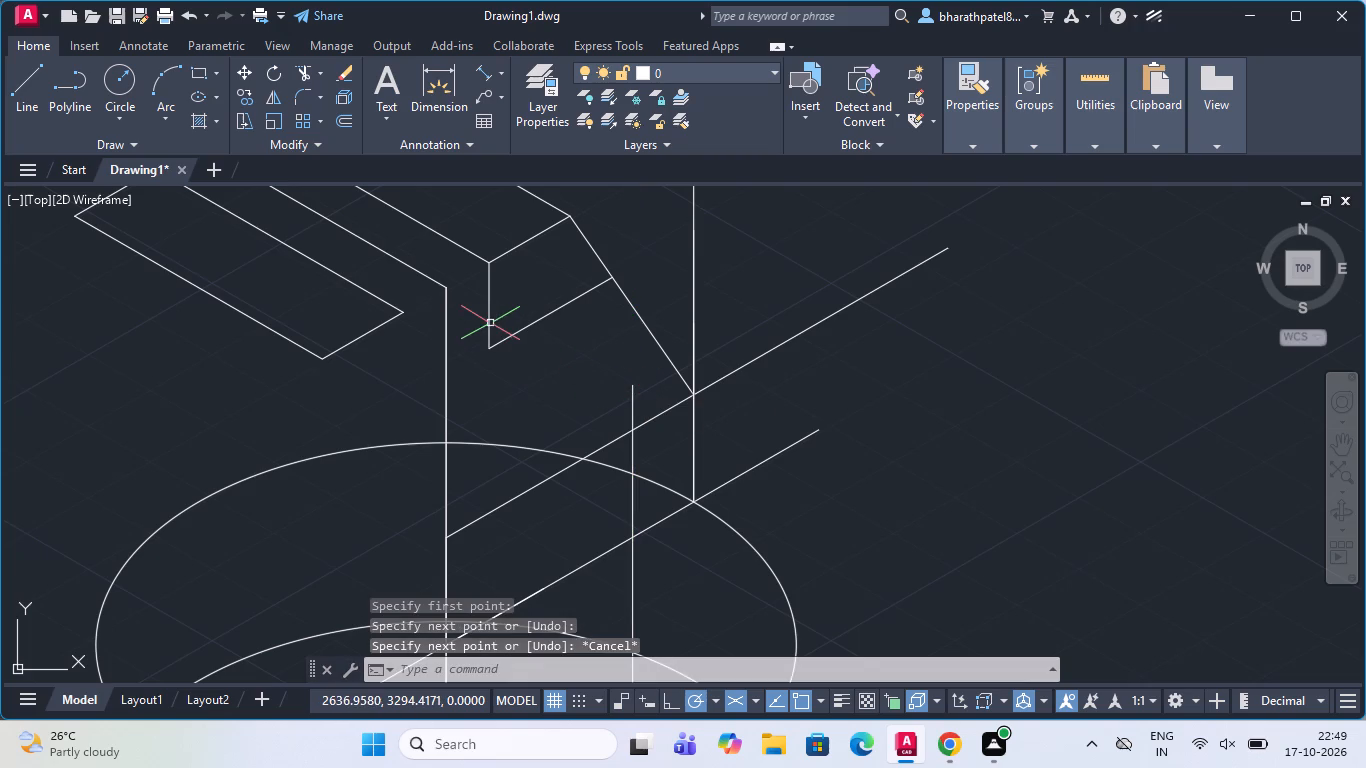
Trim the new vertical line above the upper 30° line and the neighbouring vertical line above the slanted edge's lower end.
click(301, 72)
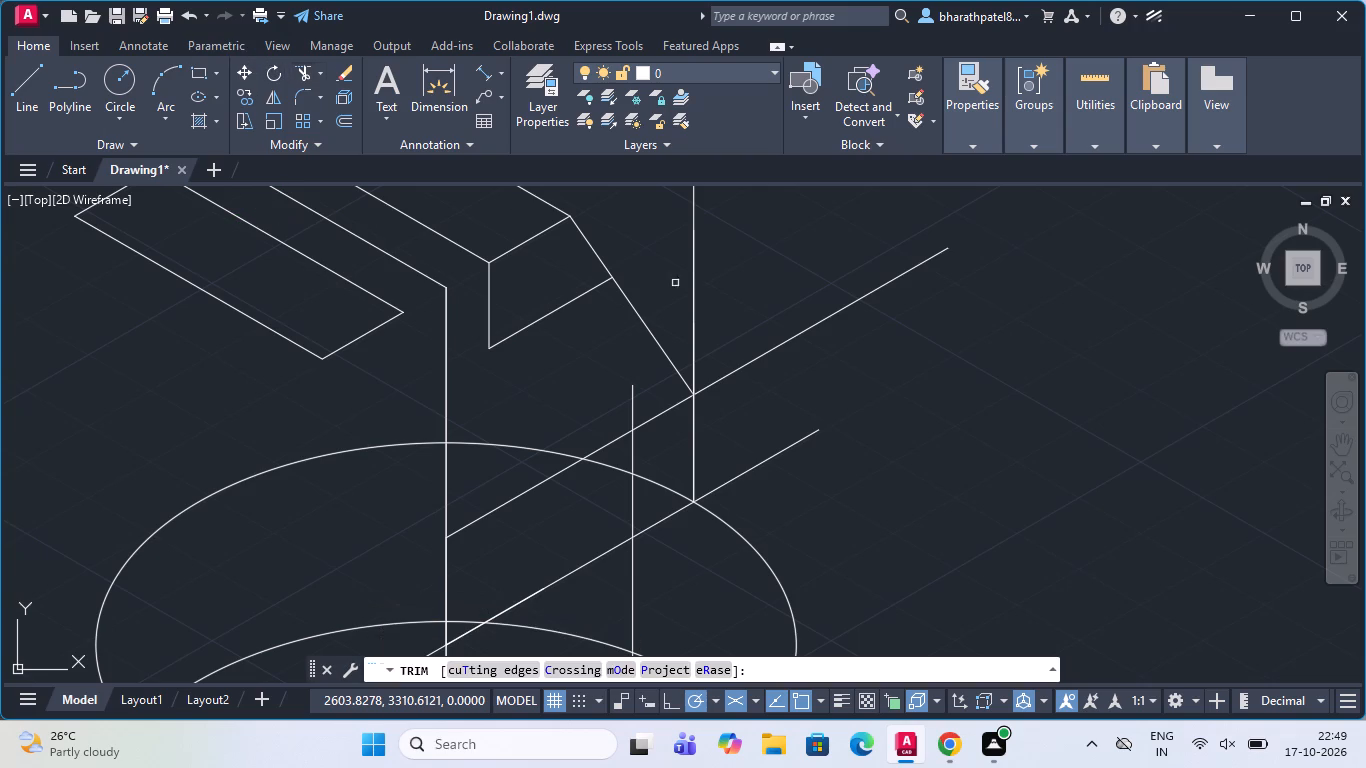
click(633, 402)
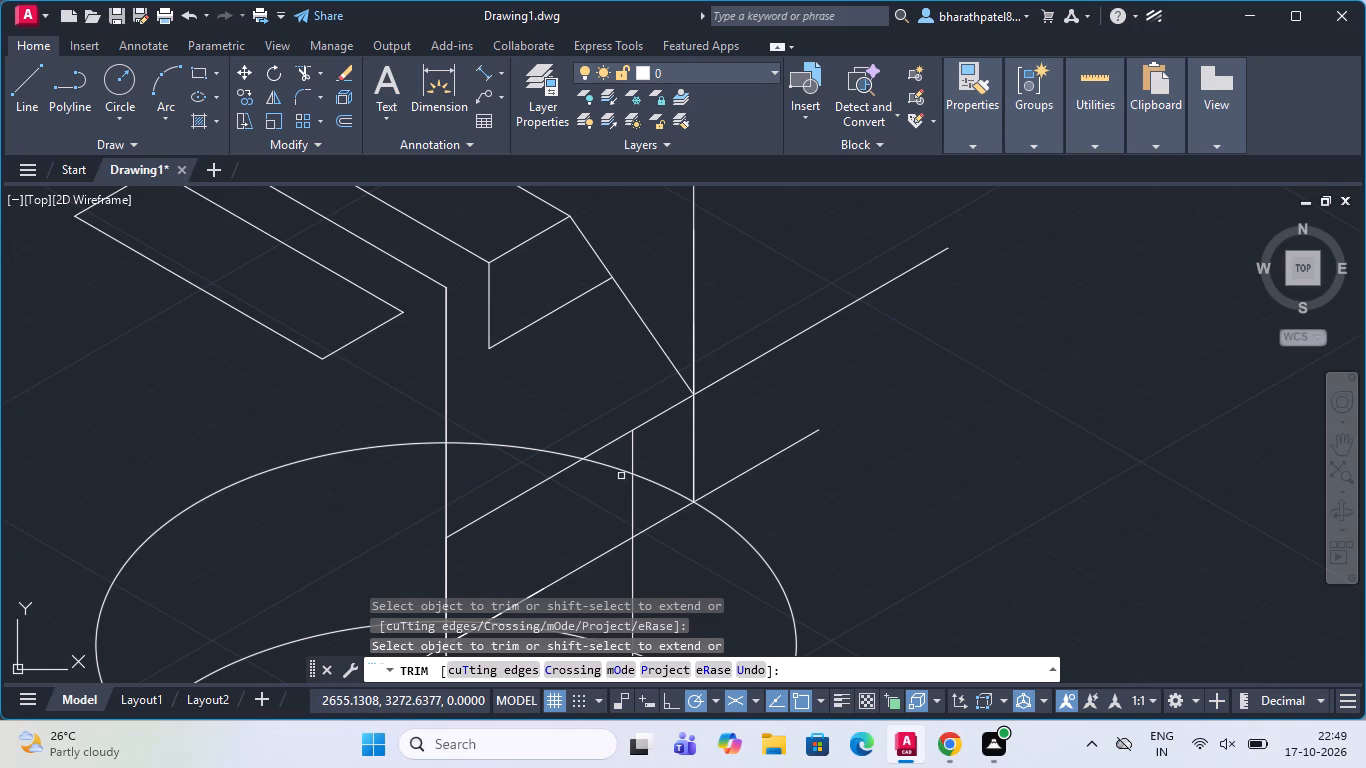
scroll(627, 422, down, 3)
scroll(645, 421, up, 2)
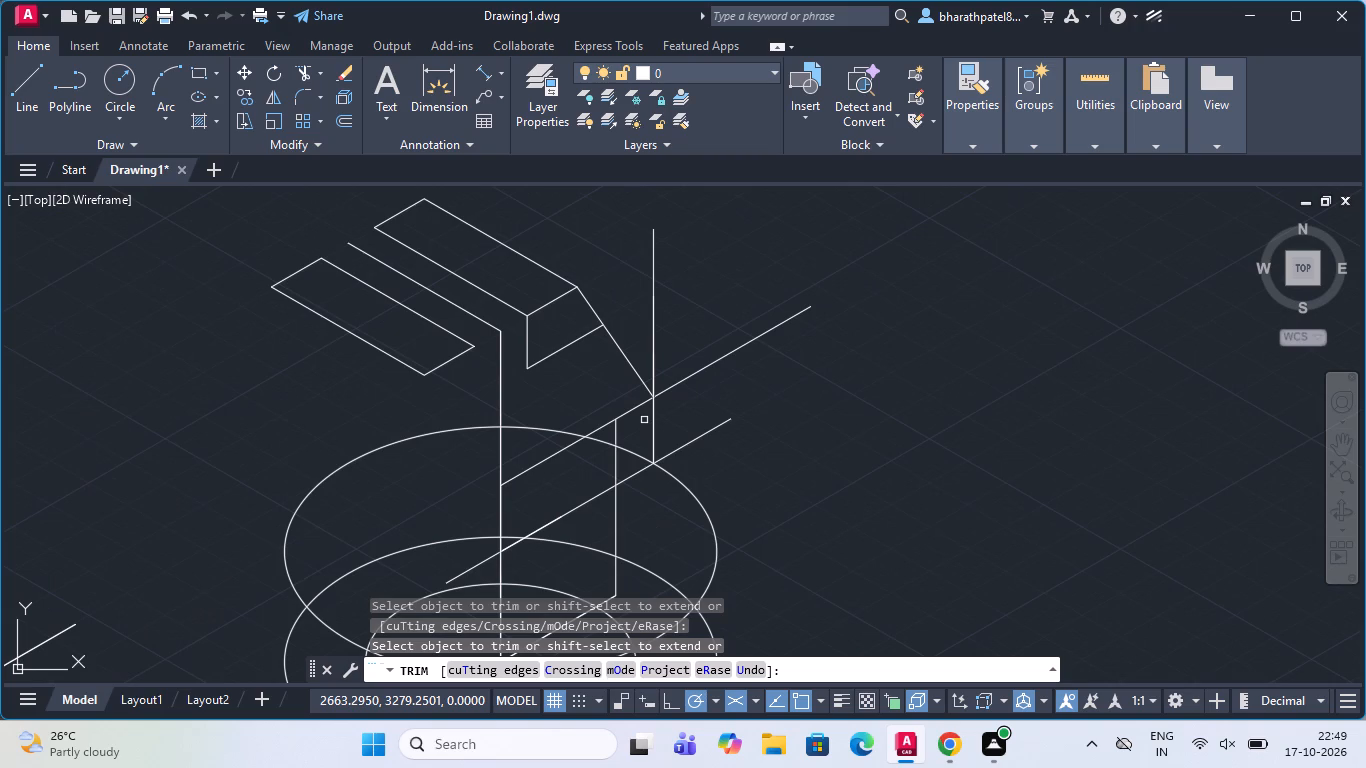
click(634, 328)
click(664, 317)
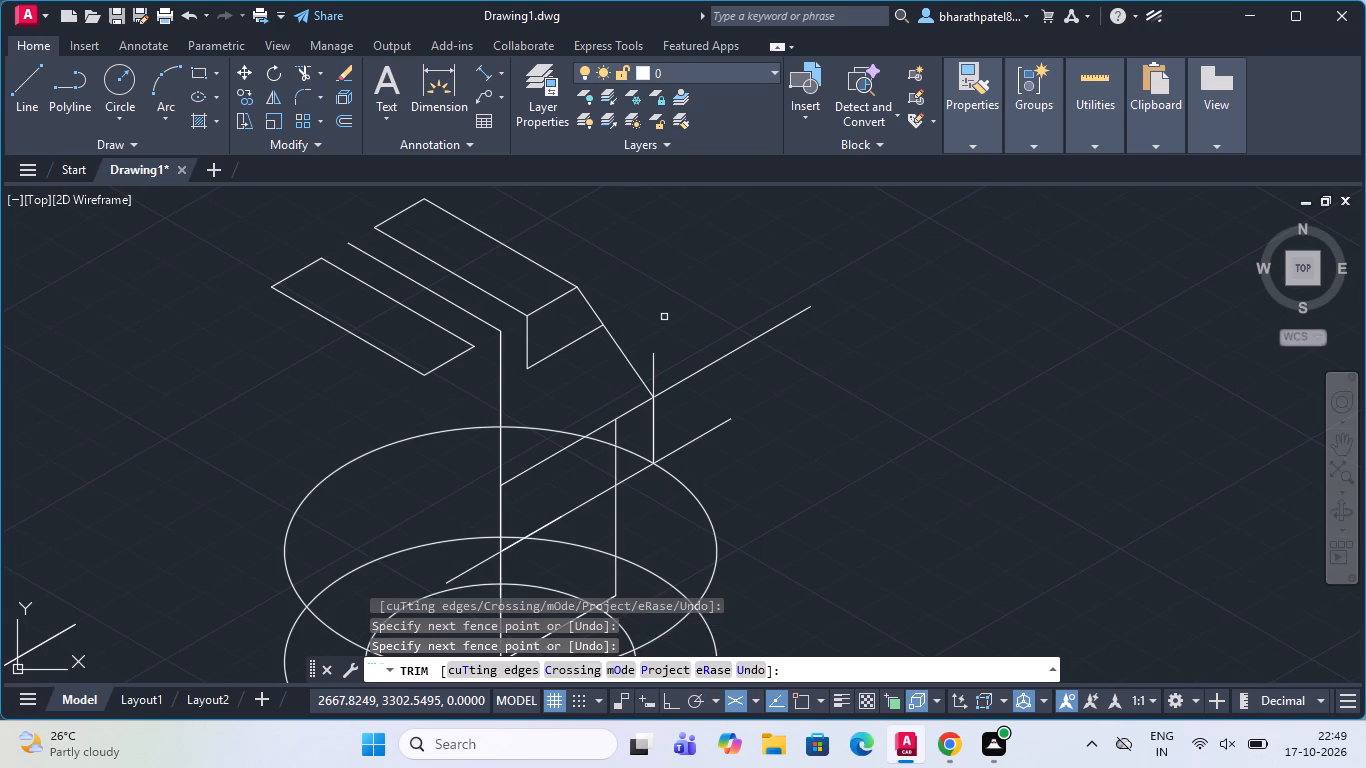
click(655, 369)
scroll(669, 313, down, 2)
scroll(669, 314, up, 2)
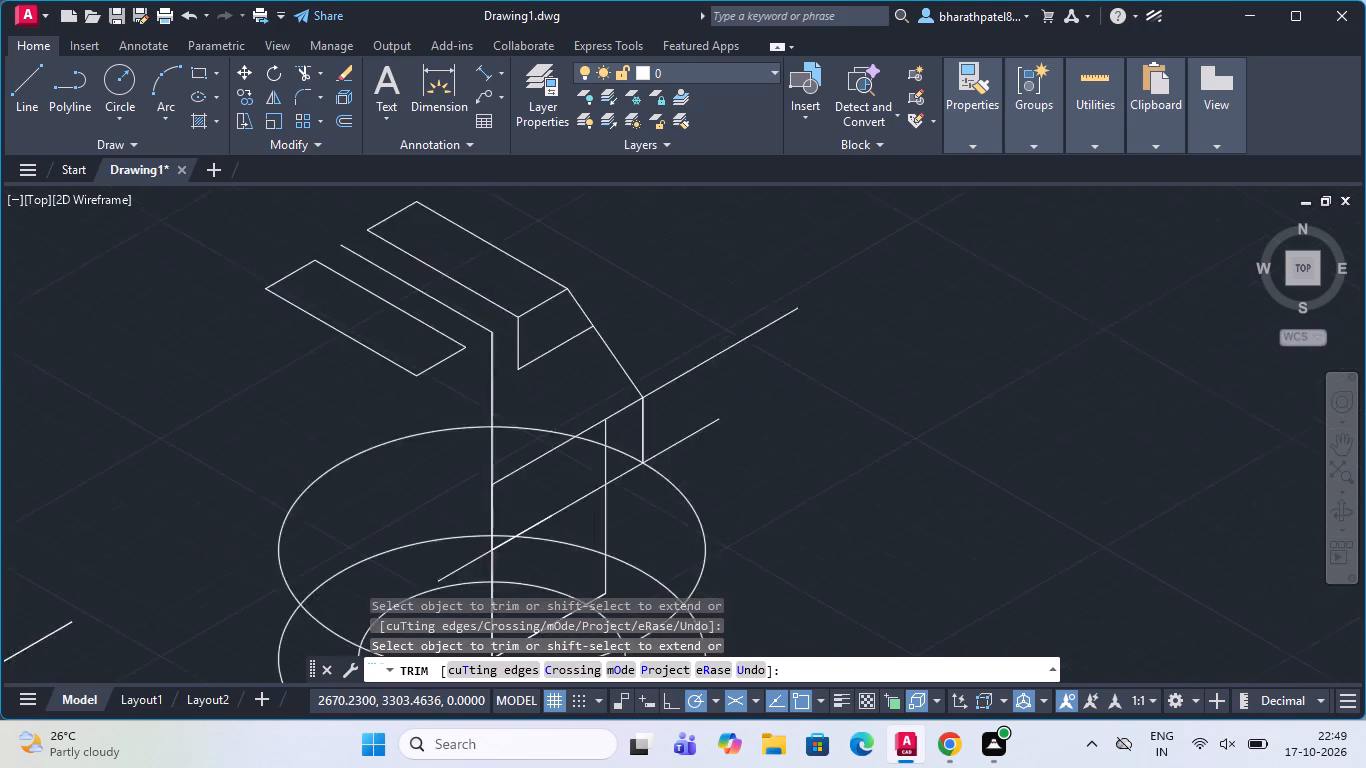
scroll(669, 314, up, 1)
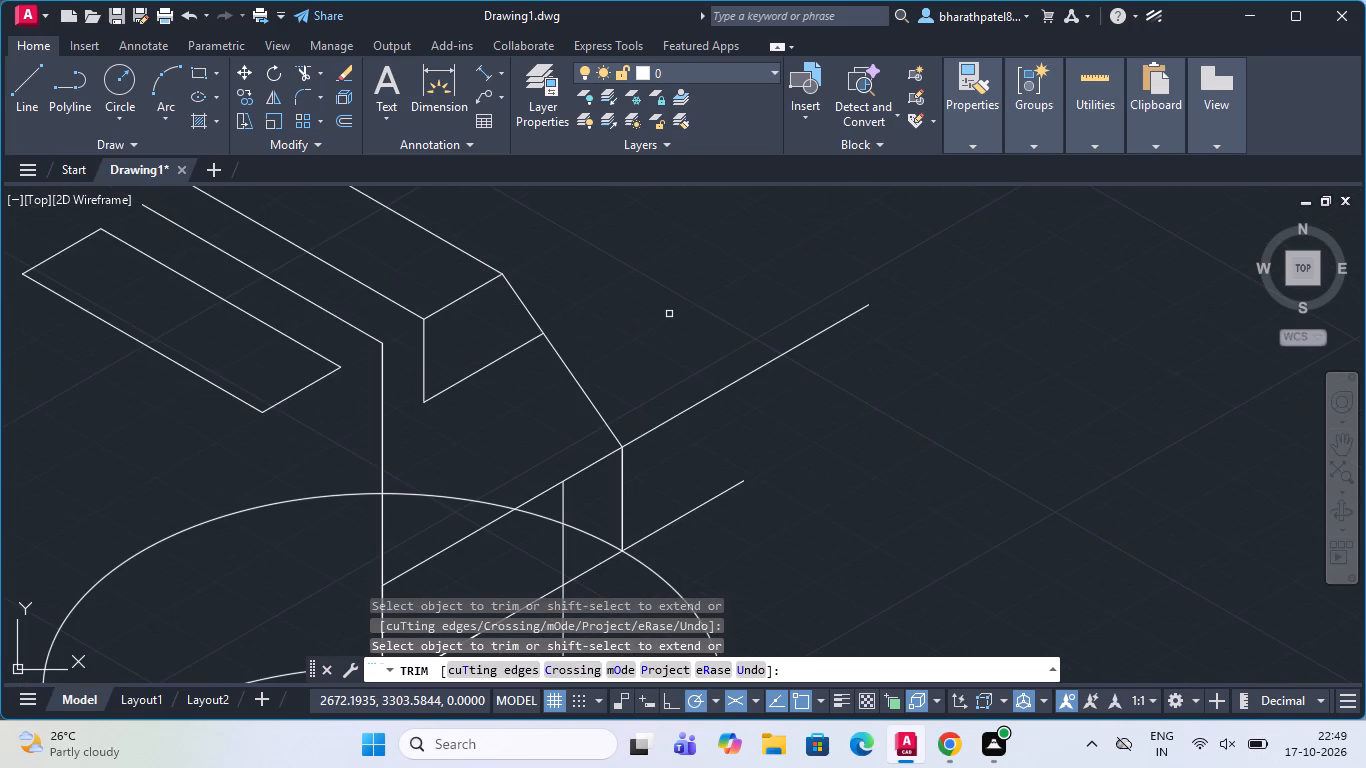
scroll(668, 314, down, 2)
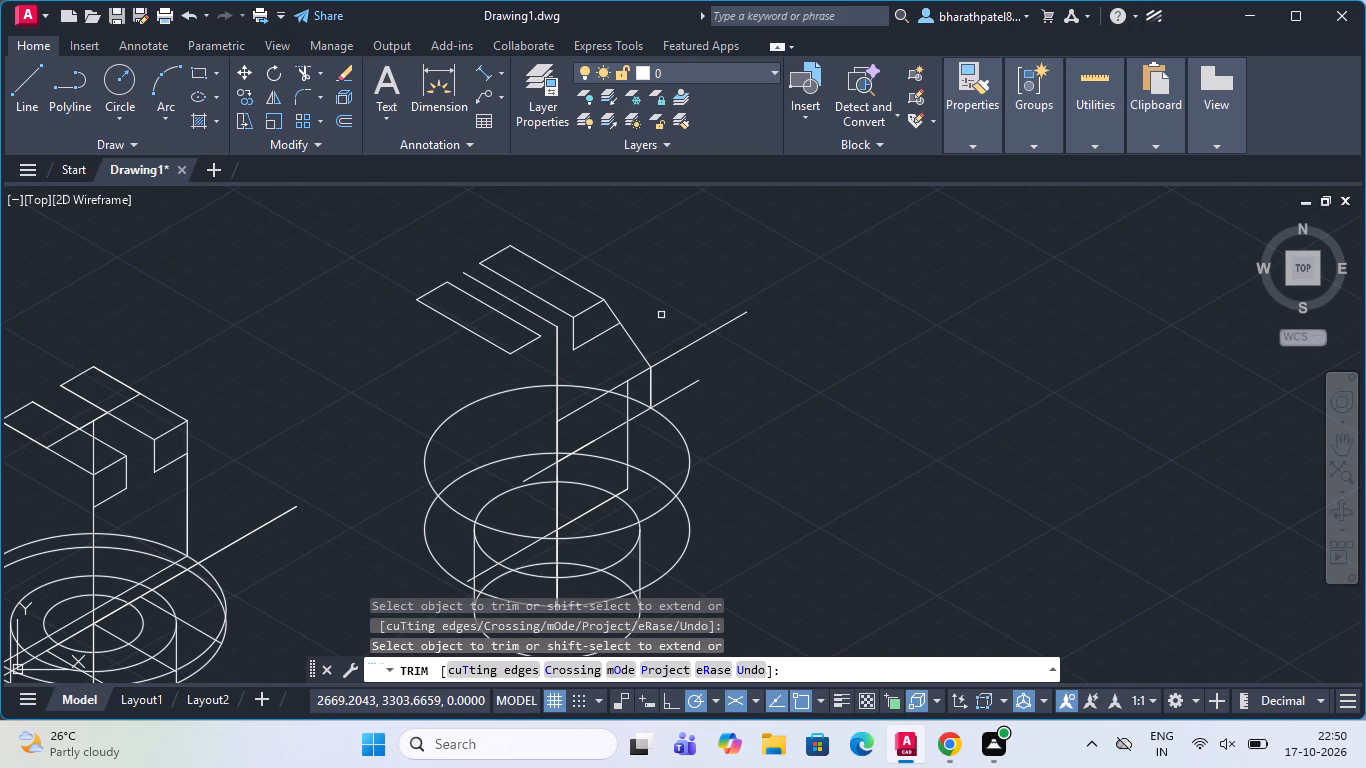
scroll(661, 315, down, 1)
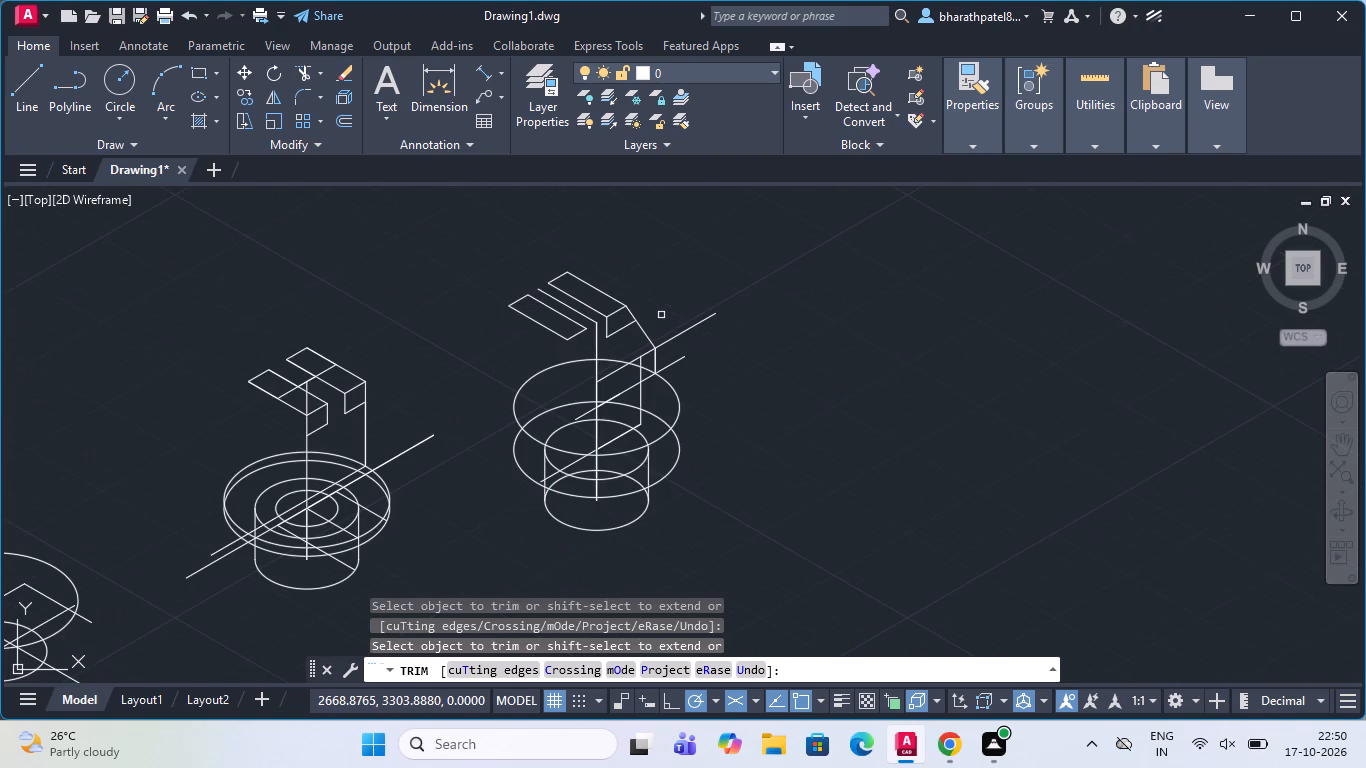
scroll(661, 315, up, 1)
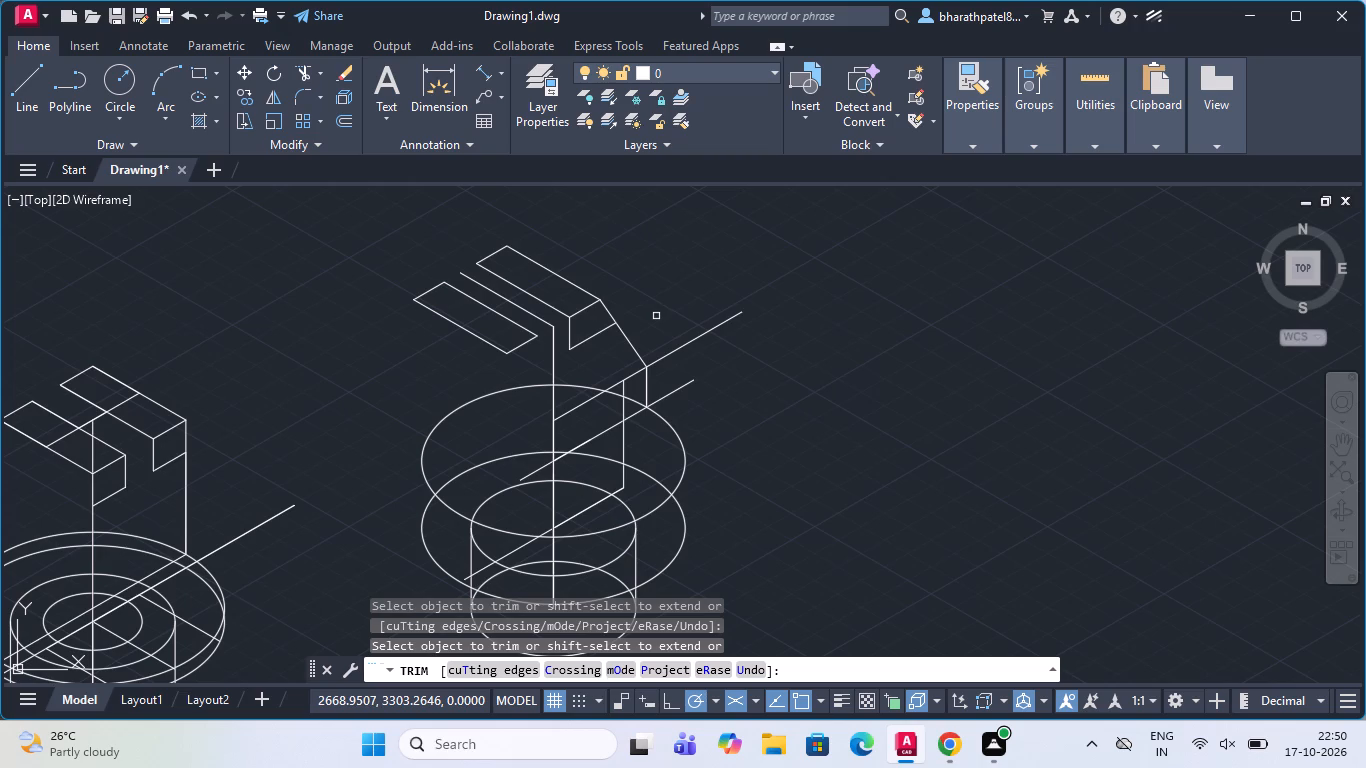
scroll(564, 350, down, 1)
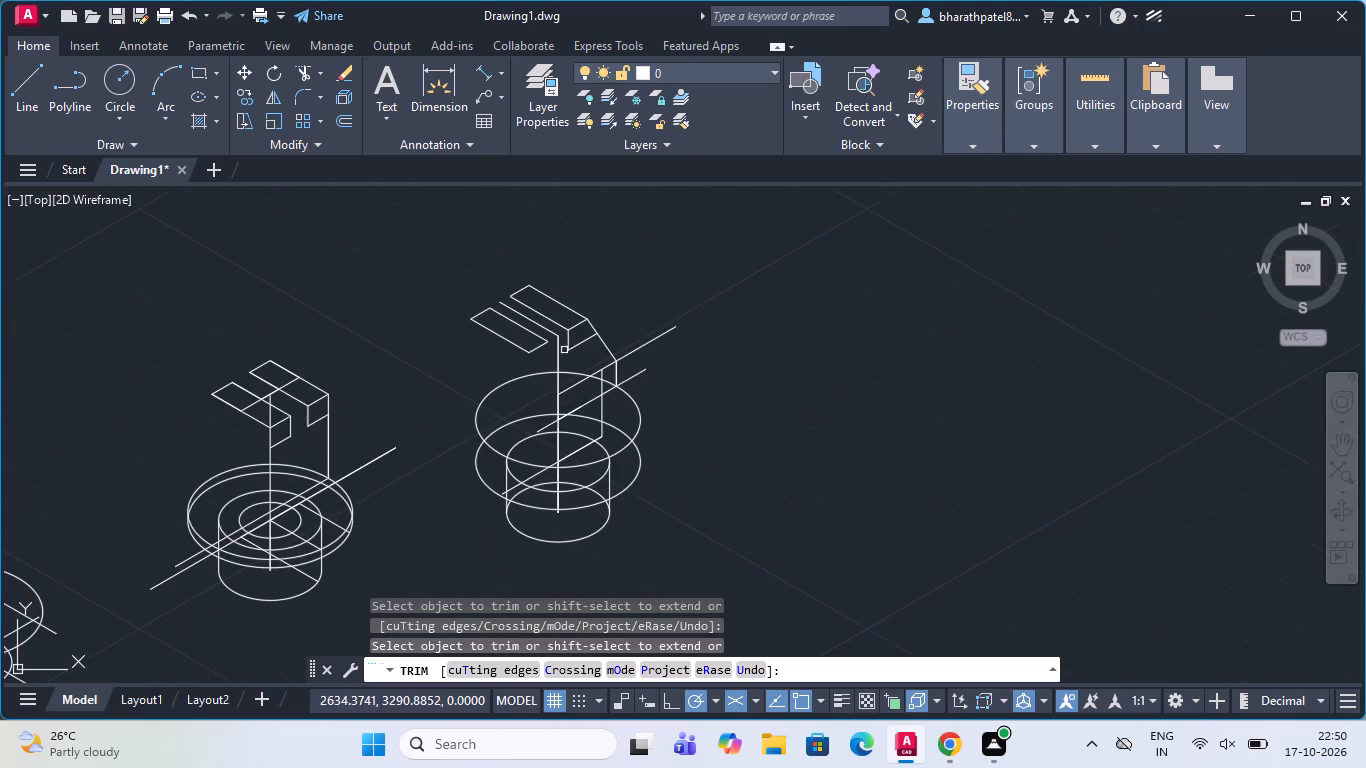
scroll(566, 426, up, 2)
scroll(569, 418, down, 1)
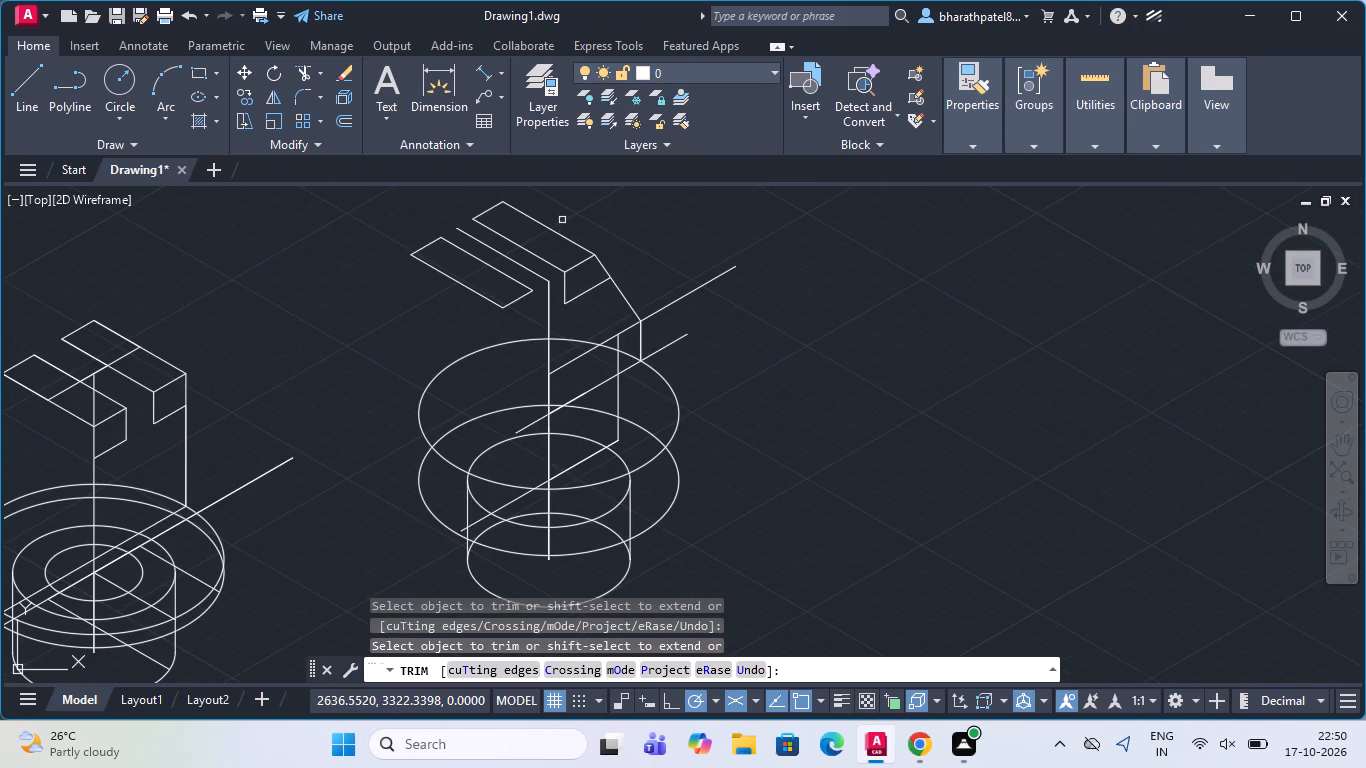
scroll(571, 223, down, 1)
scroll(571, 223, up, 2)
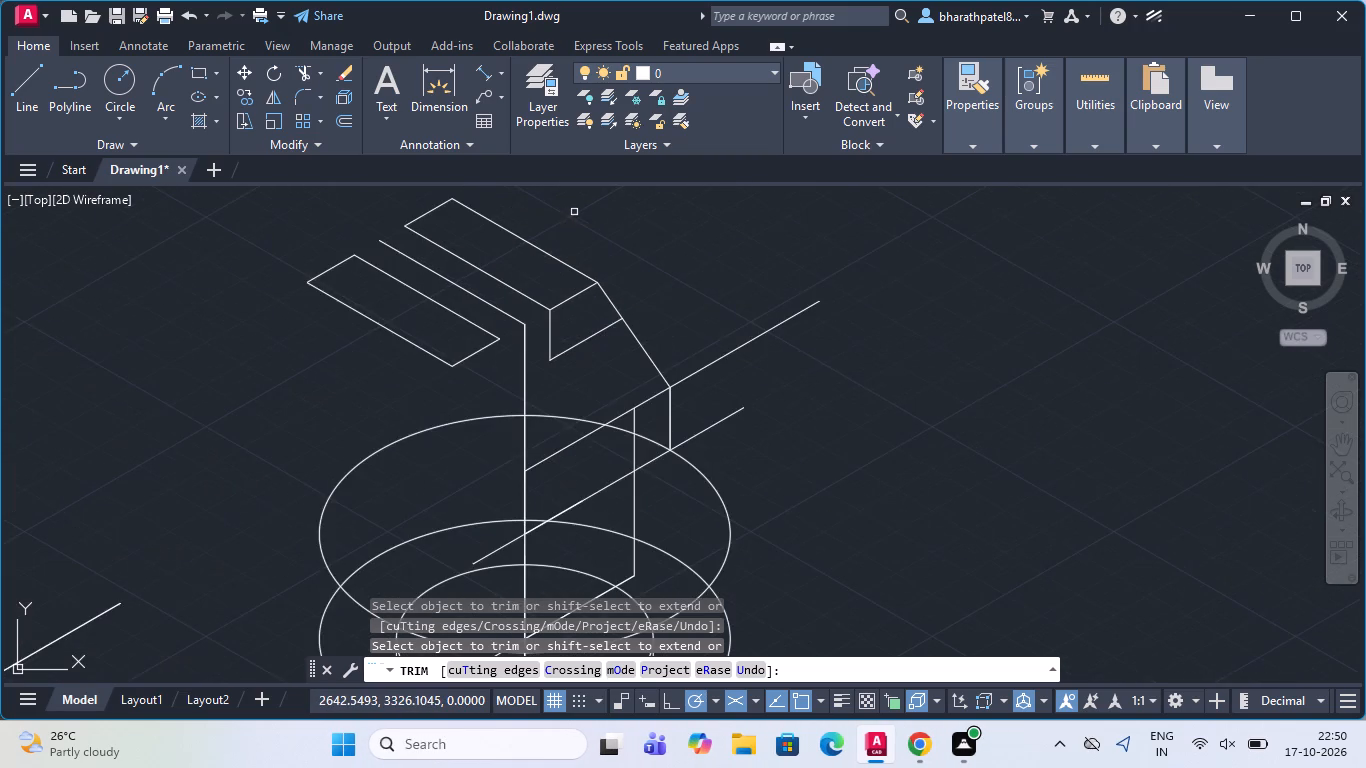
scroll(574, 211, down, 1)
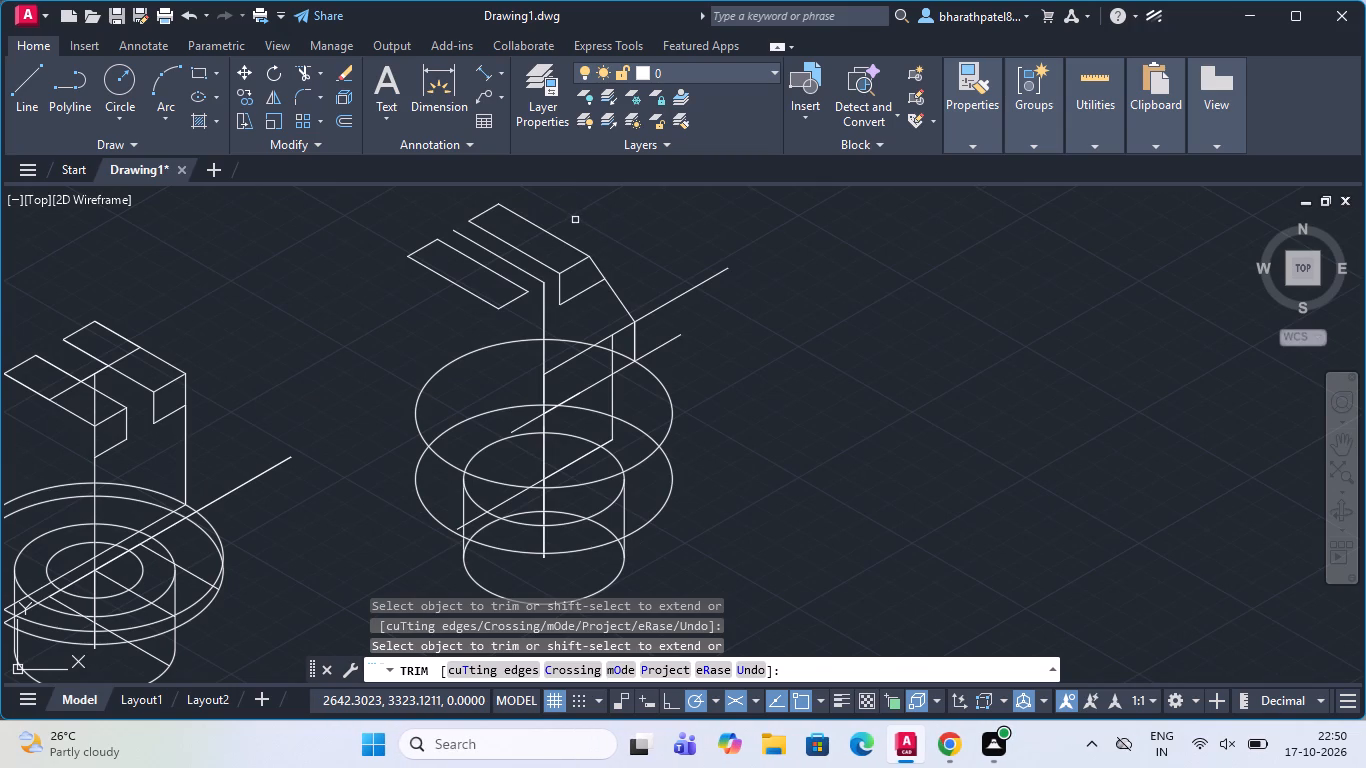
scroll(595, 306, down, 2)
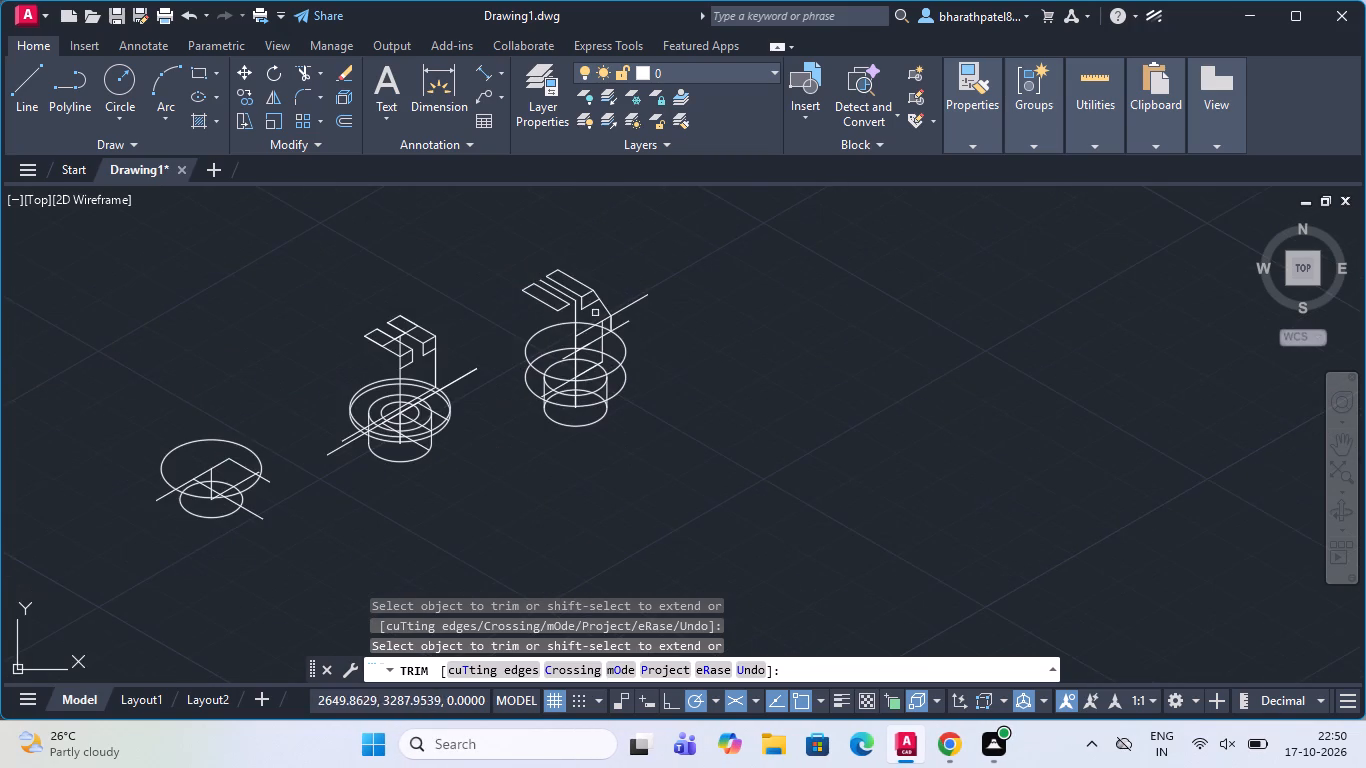
Remove both prong outlines, the line between them, the rear end face and the slanted edge with Trim, leaving the central vertical line.
scroll(576, 277, up, 2)
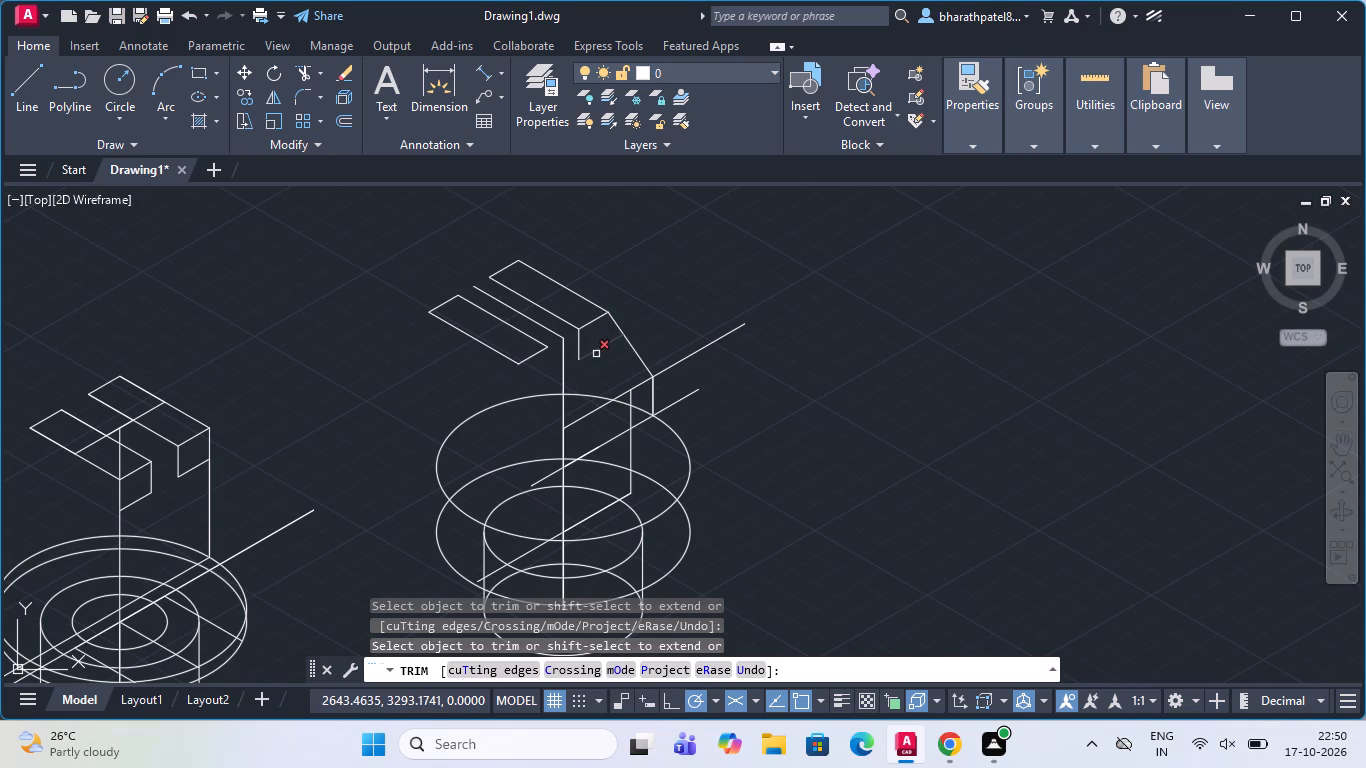
drag(414, 372, 693, 236)
drag(588, 365, 588, 283)
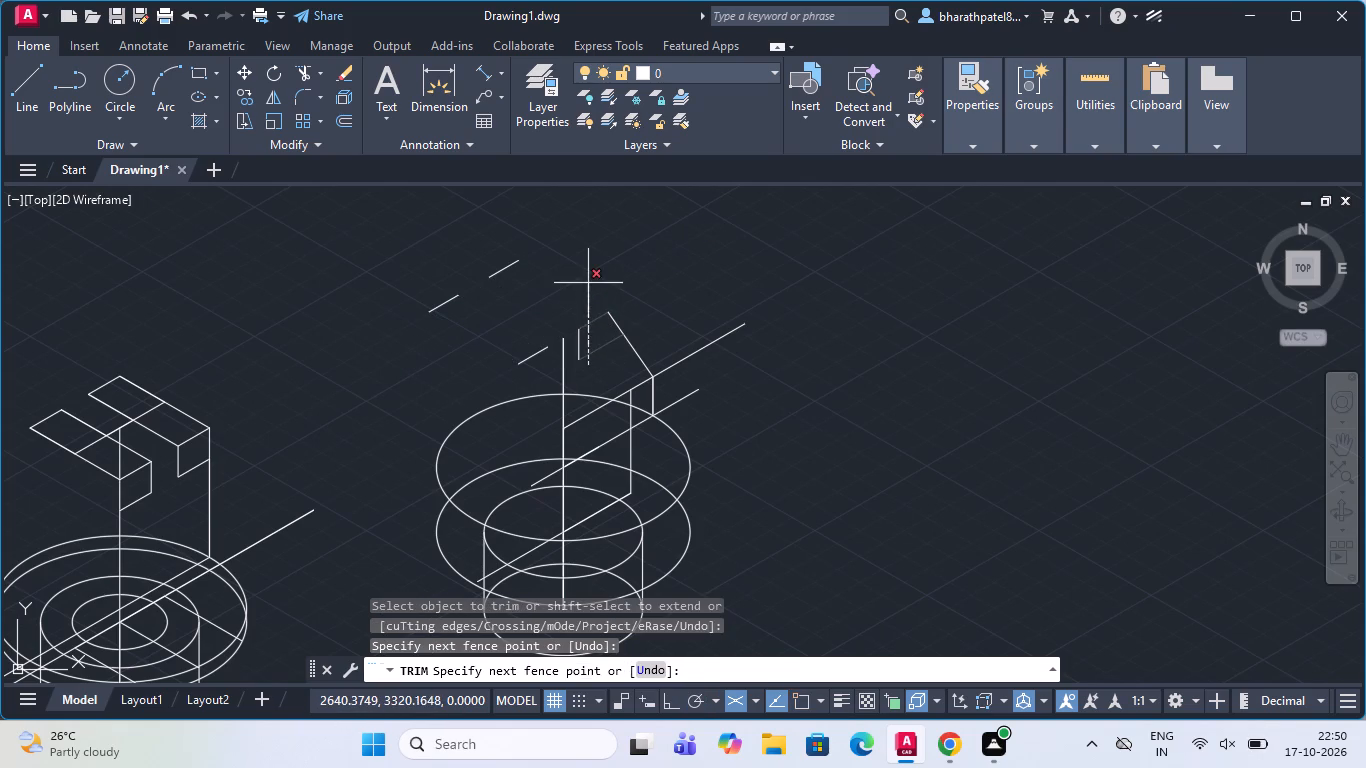
drag(588, 283, 589, 283)
drag(571, 350, 640, 303)
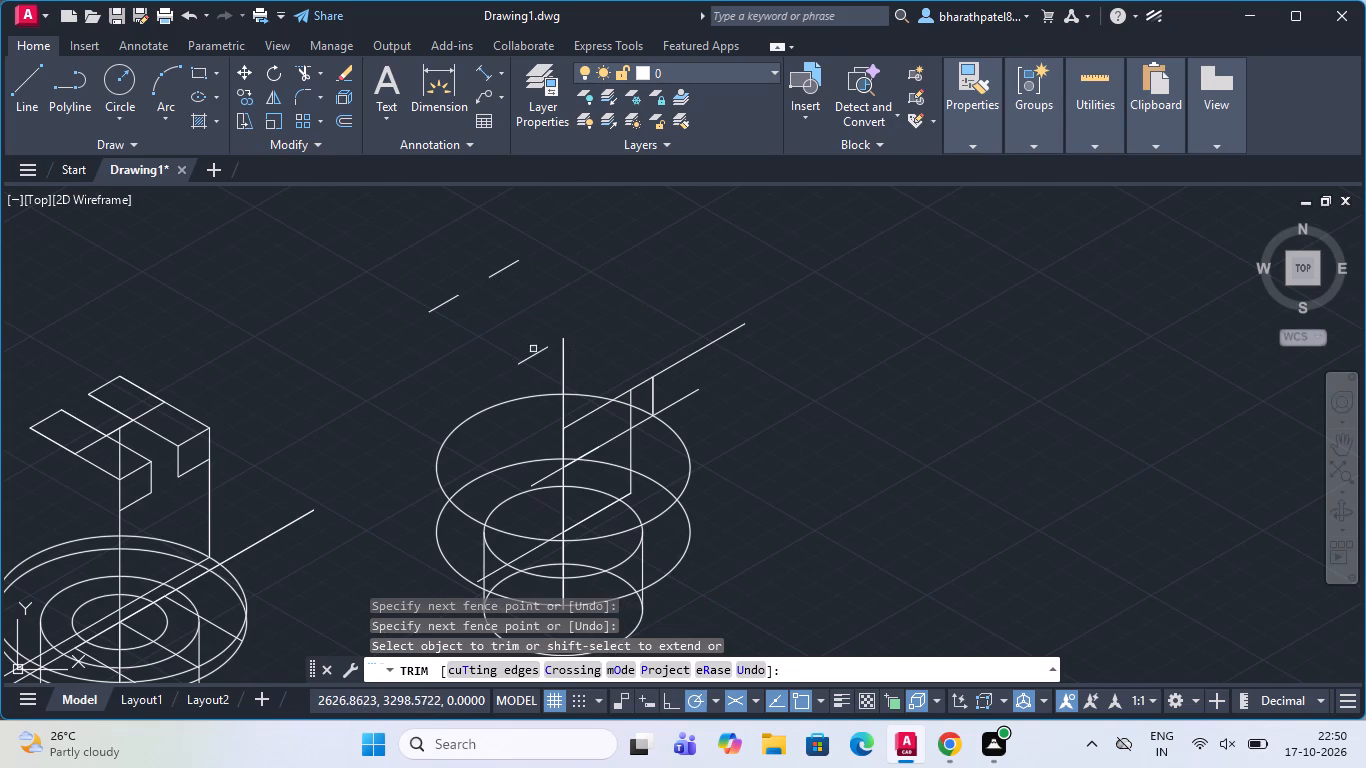
drag(530, 371, 478, 266)
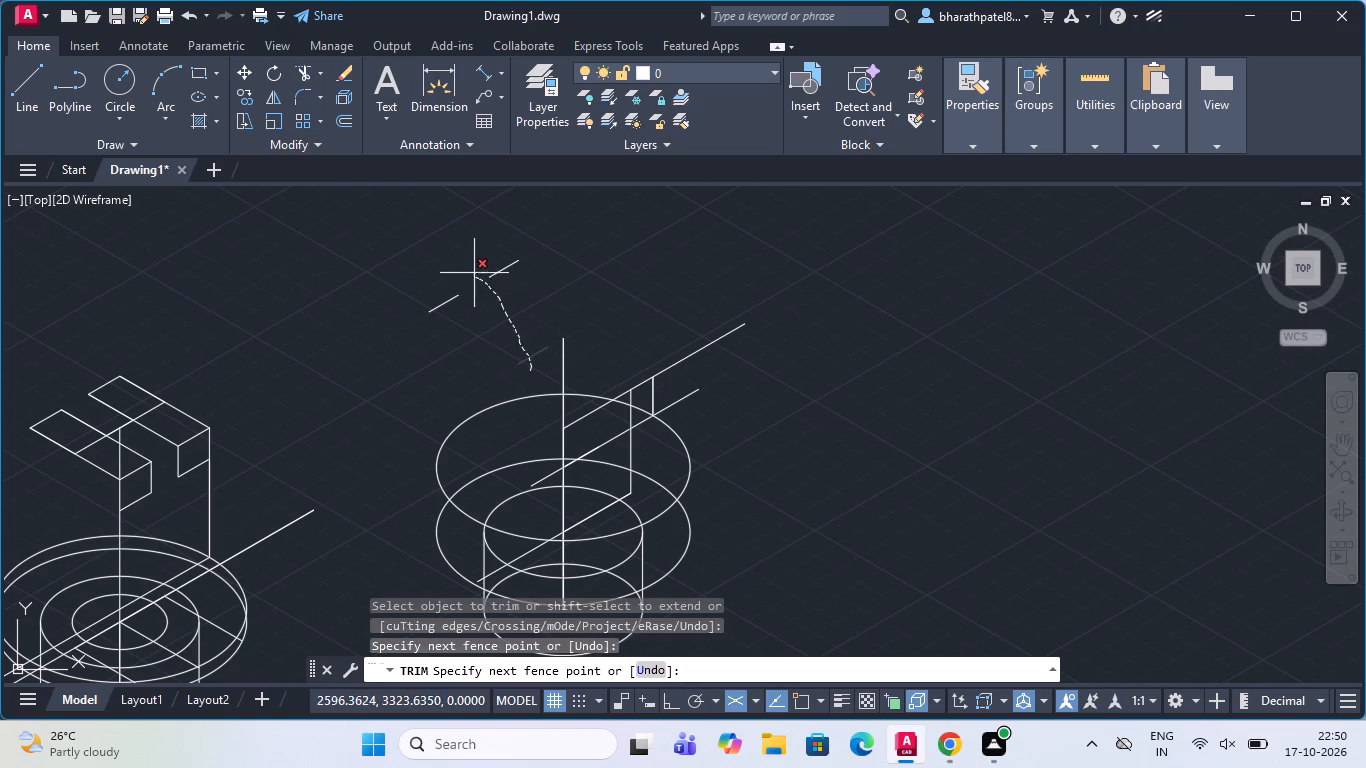
drag(478, 266, 439, 304)
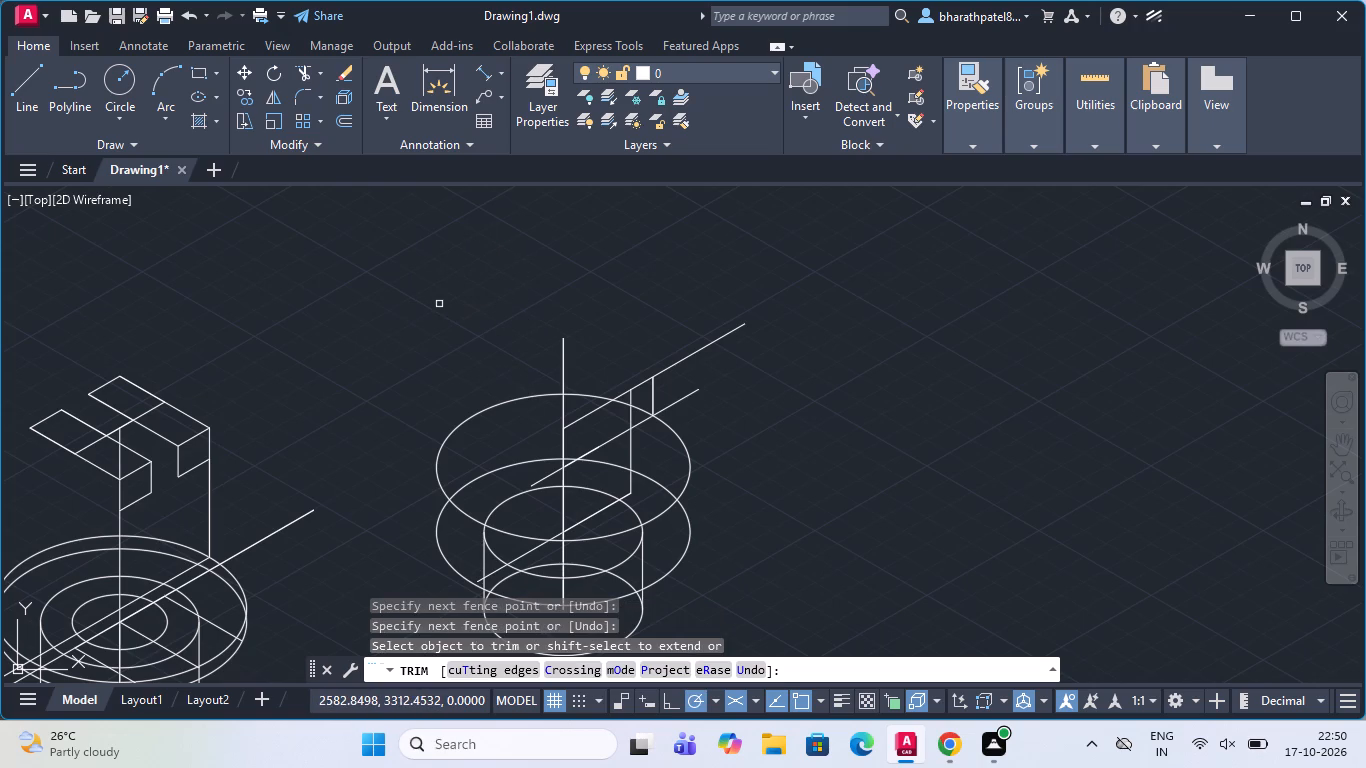
key(Escape)
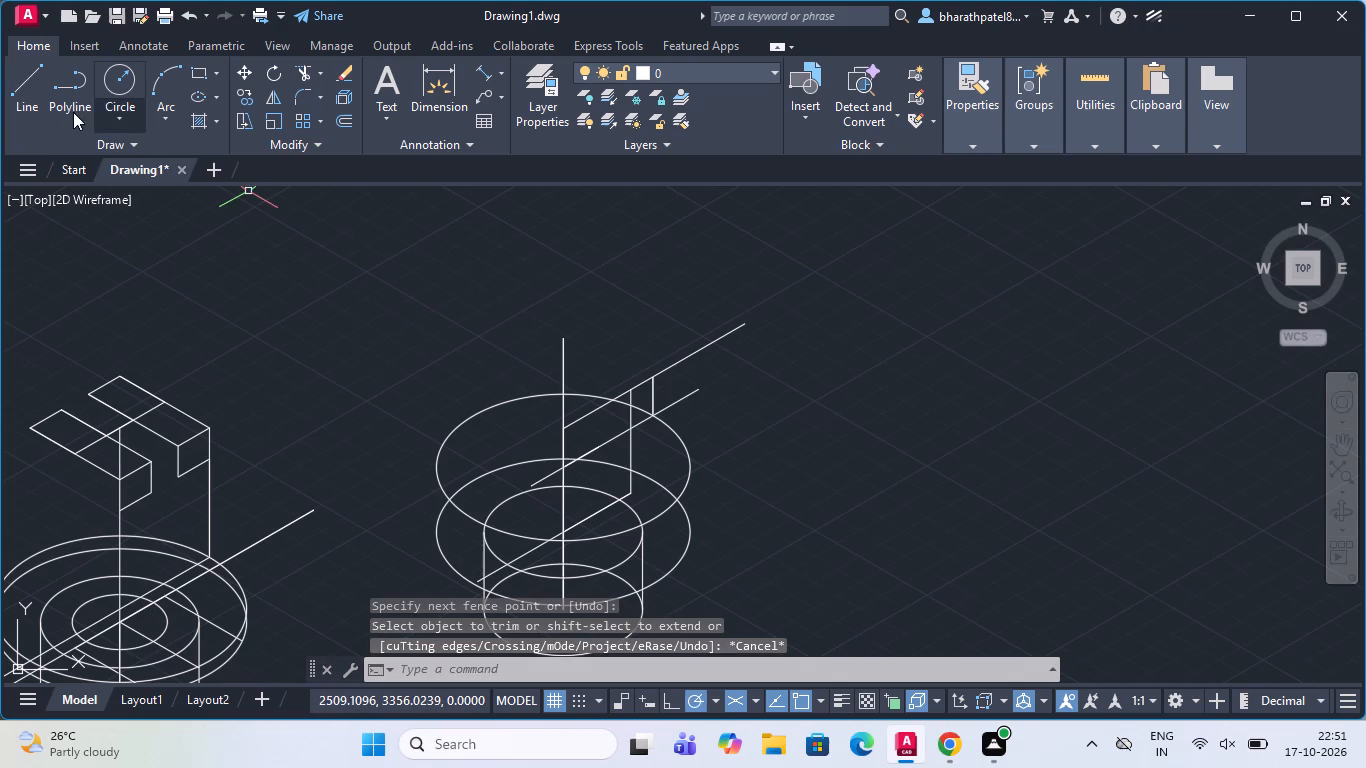
Draw connected lines from the central vertical line's top end: 6 units at 30°, 20 units at 150°, then 40 units at 330°.
click(15, 80)
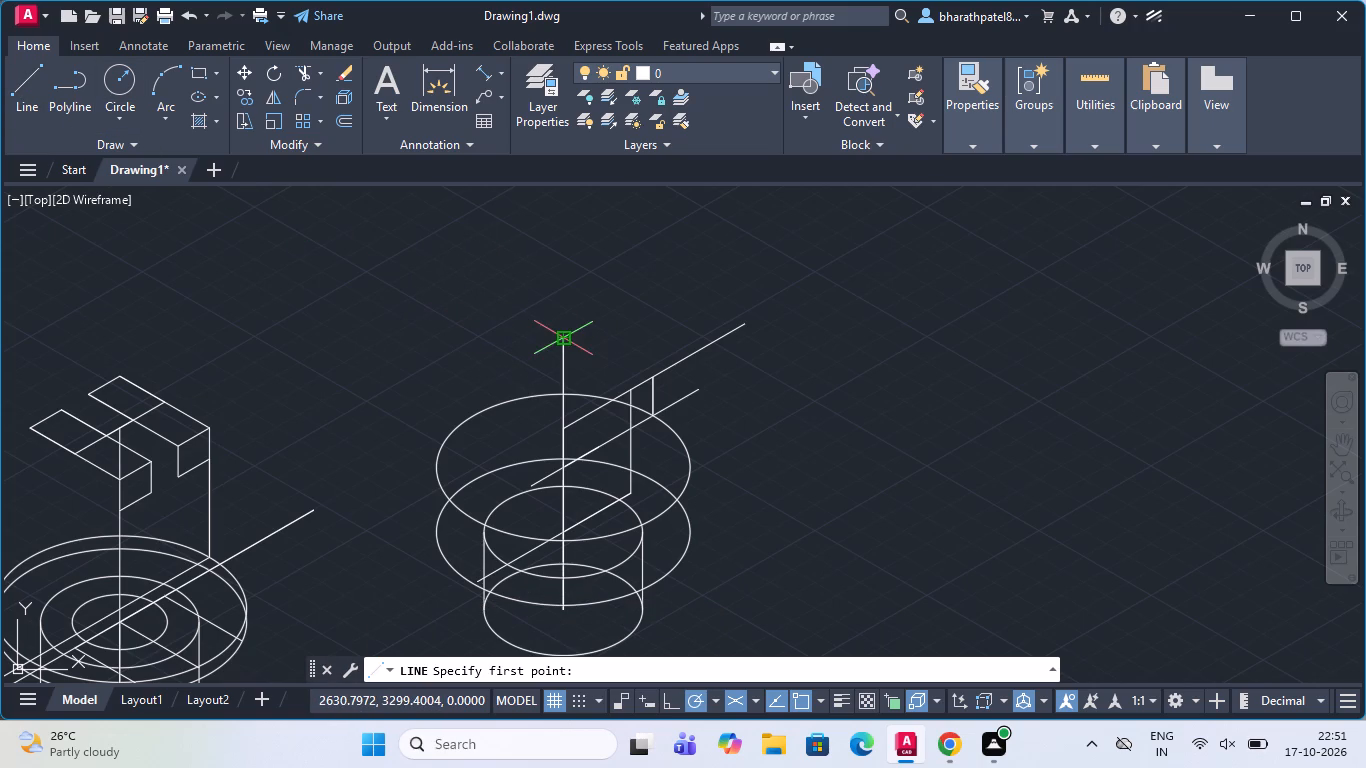
scroll(566, 339, up, 2)
click(548, 329)
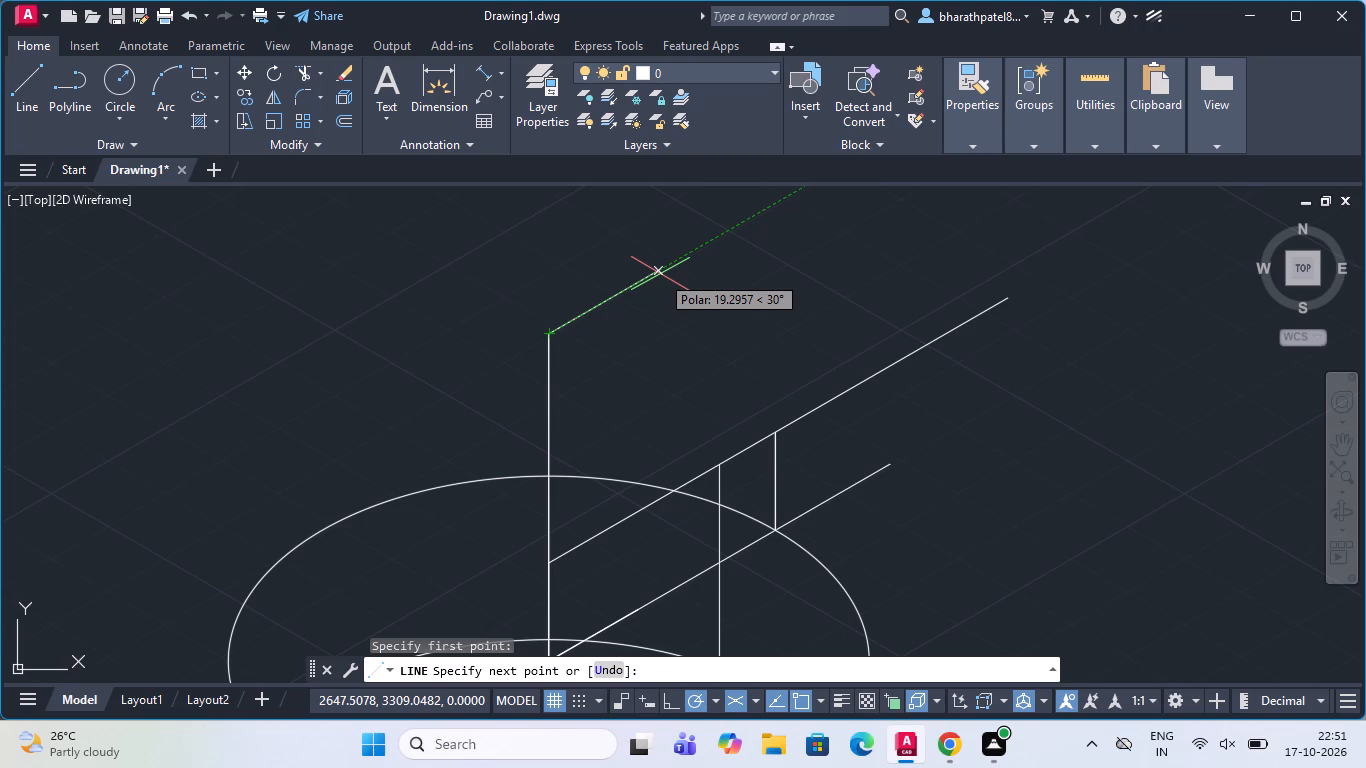
key(6)
key(Return)
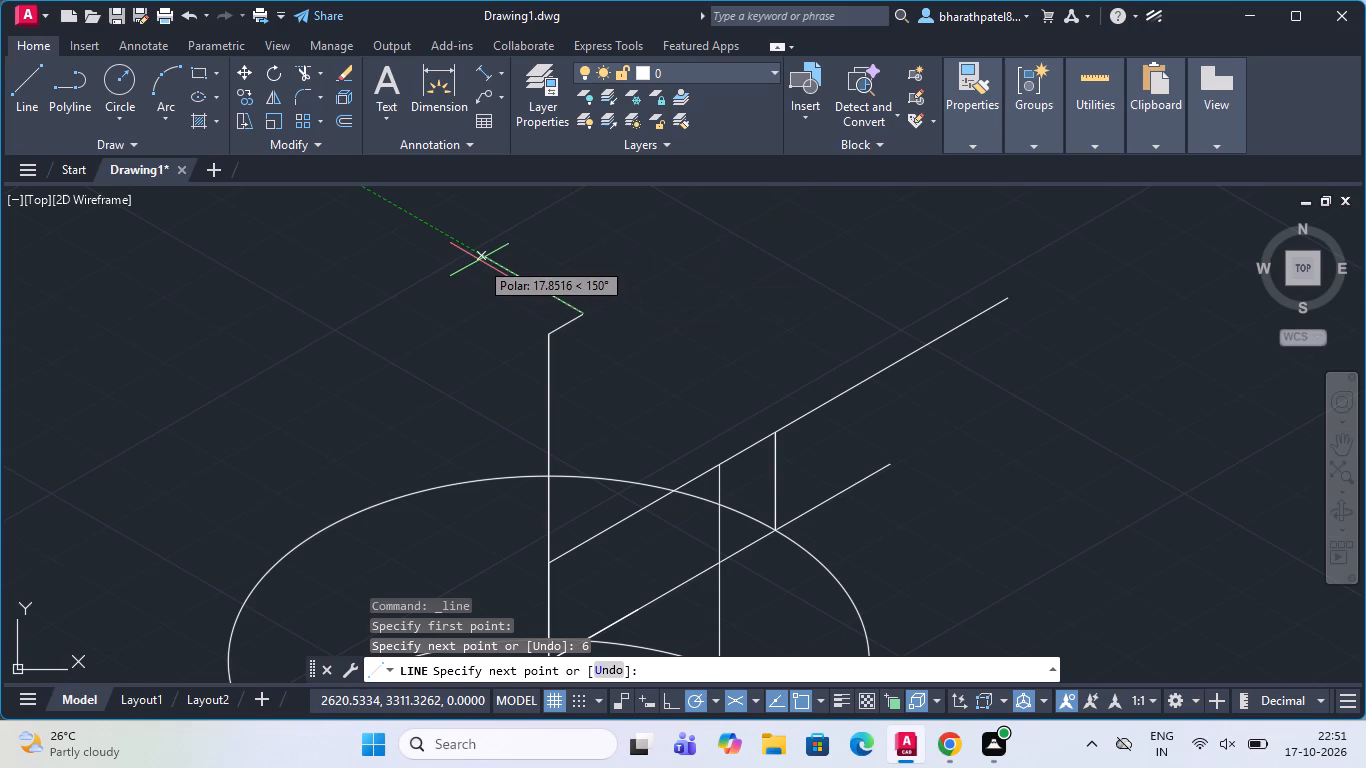
text(20)
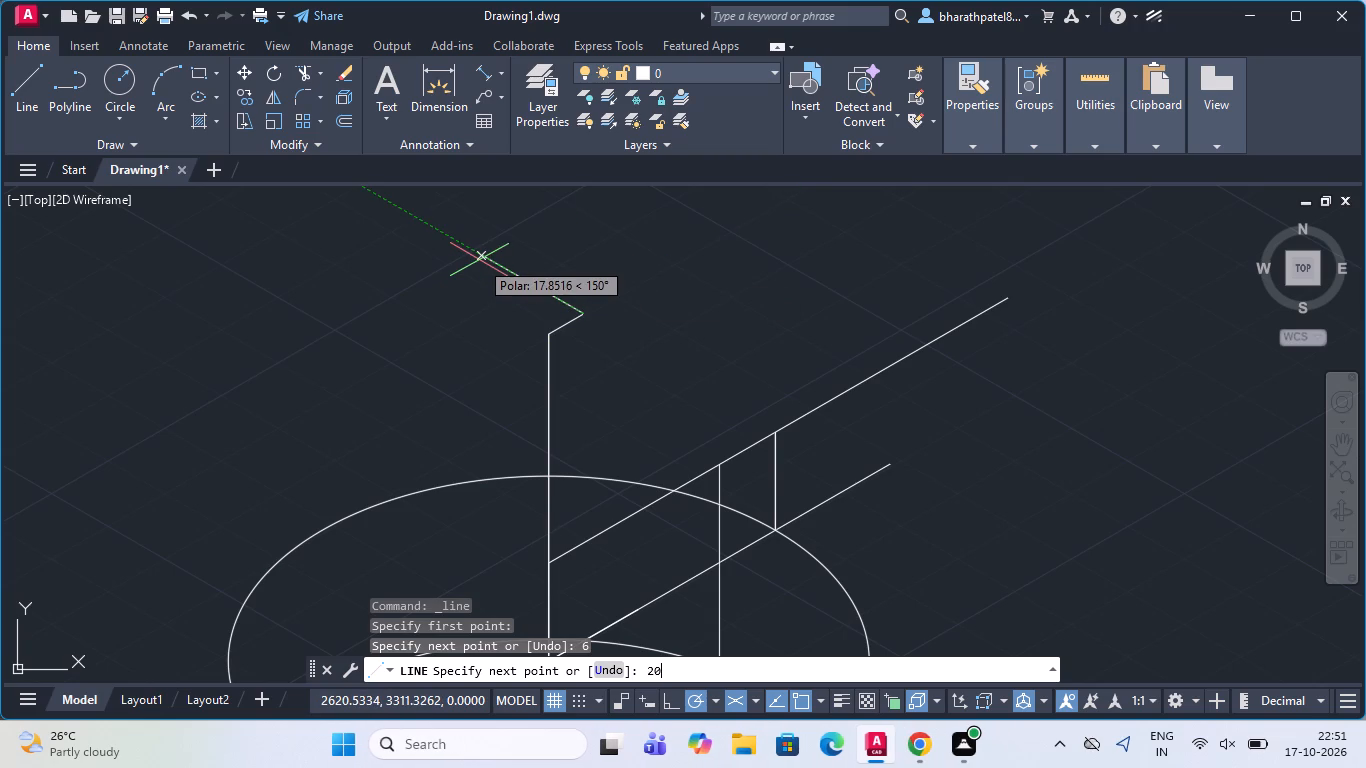
key(Return)
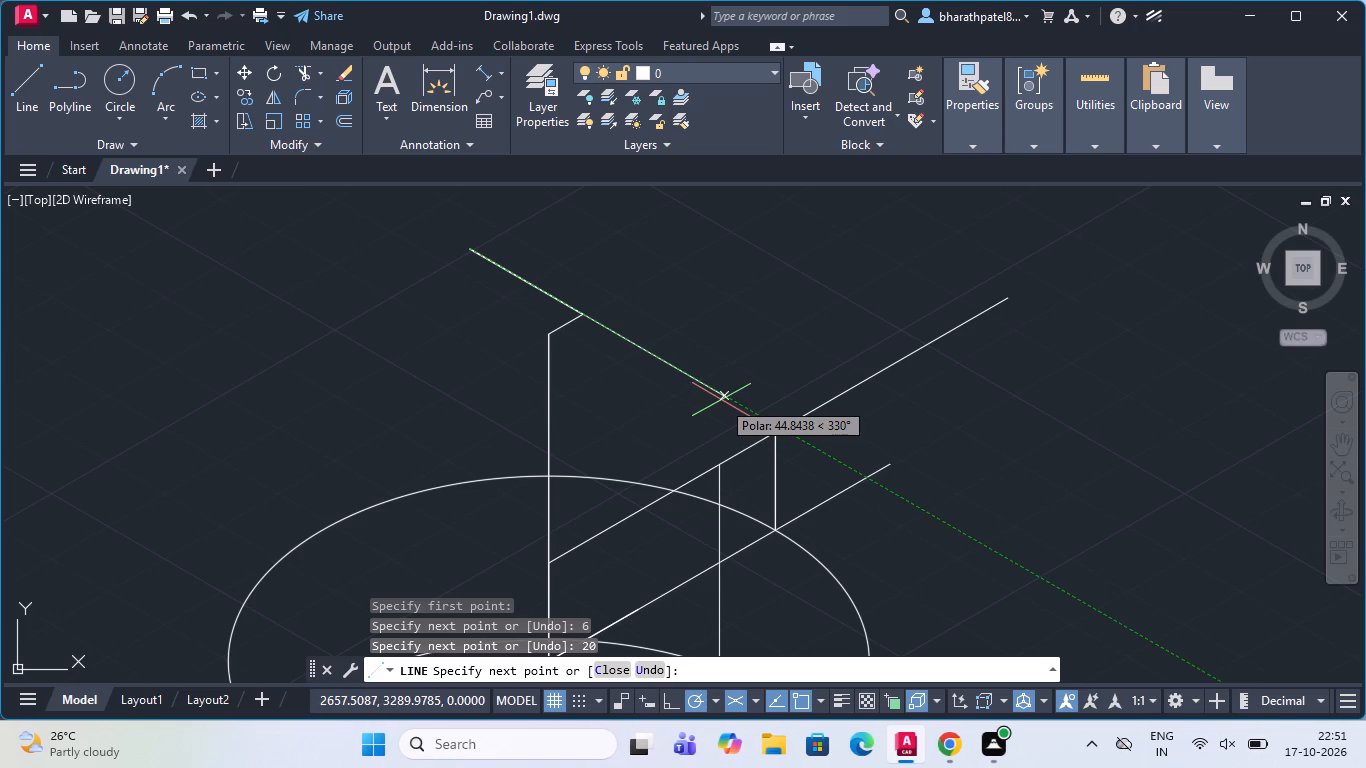
key(4)
key(0)
key(Return)
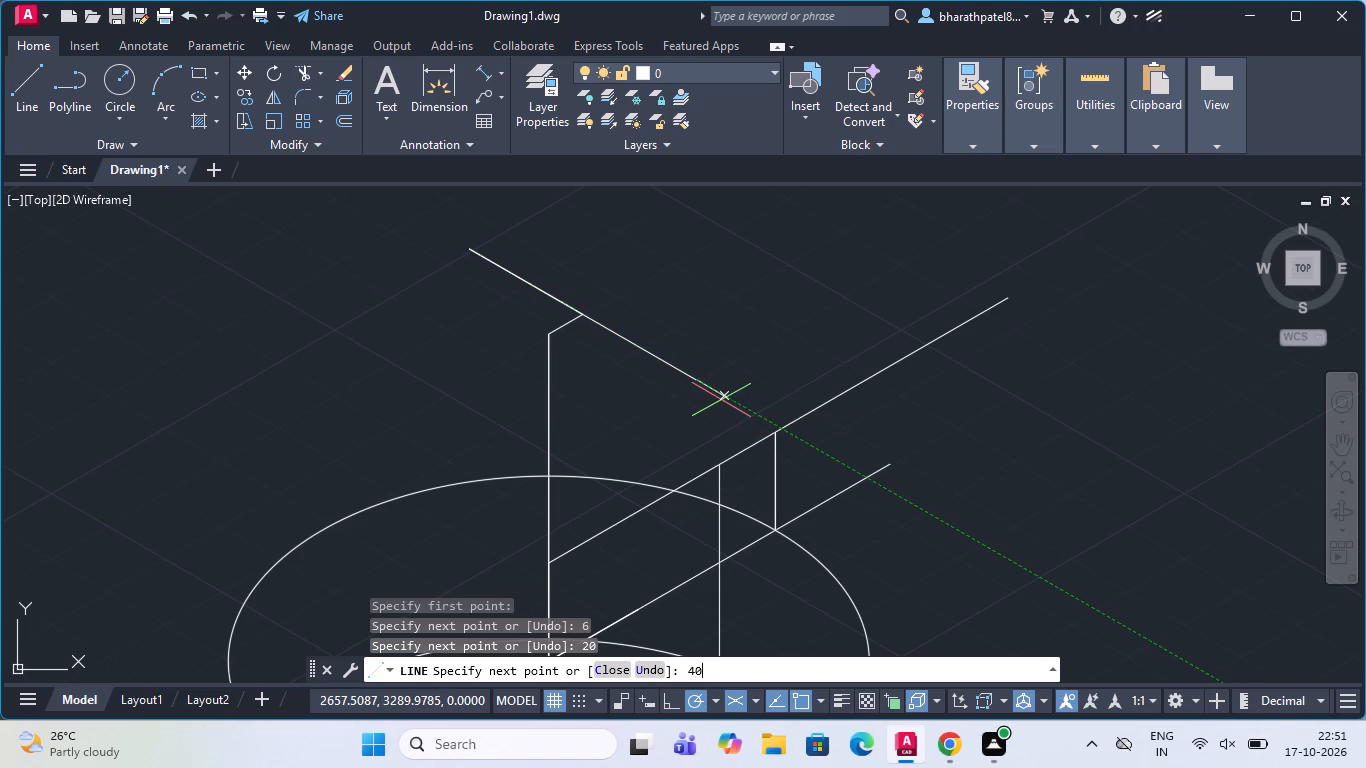
scroll(723, 399, down, 2)
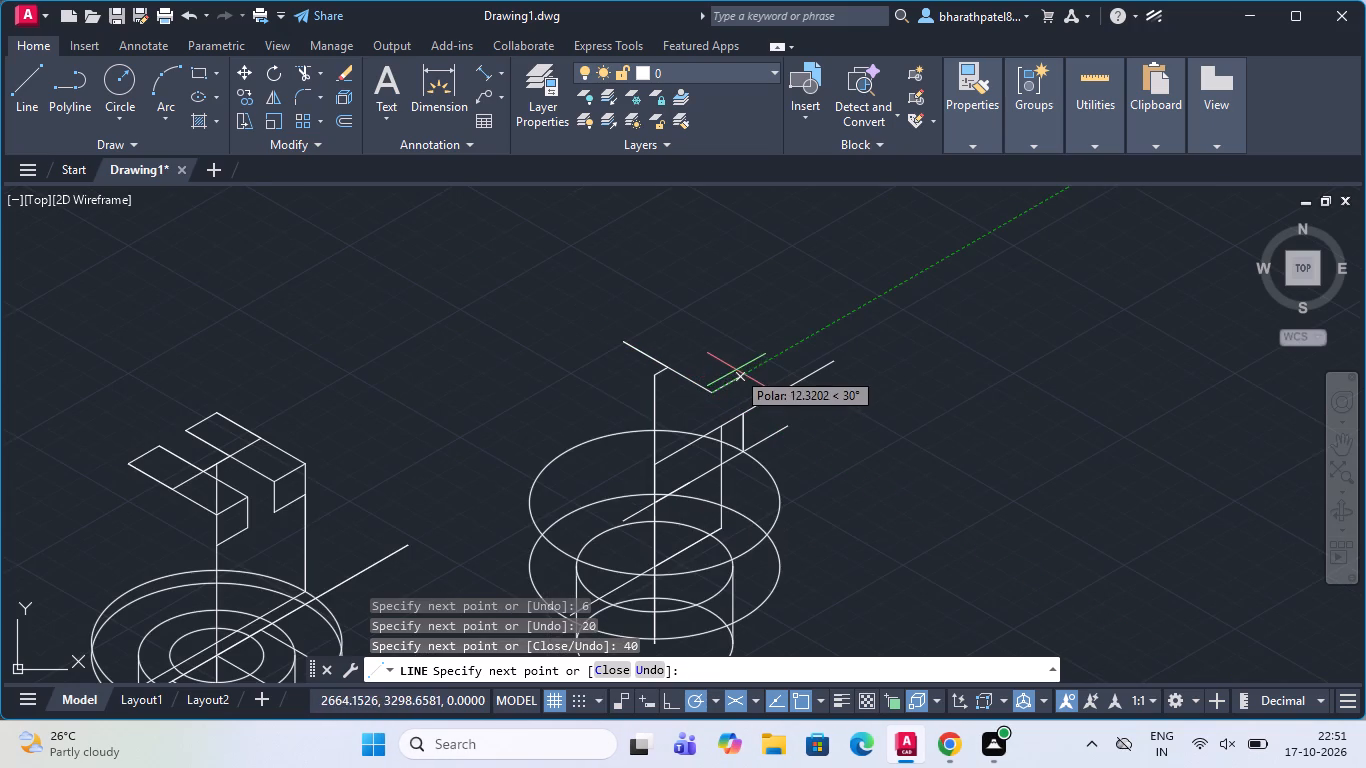
scroll(736, 369, up, 1)
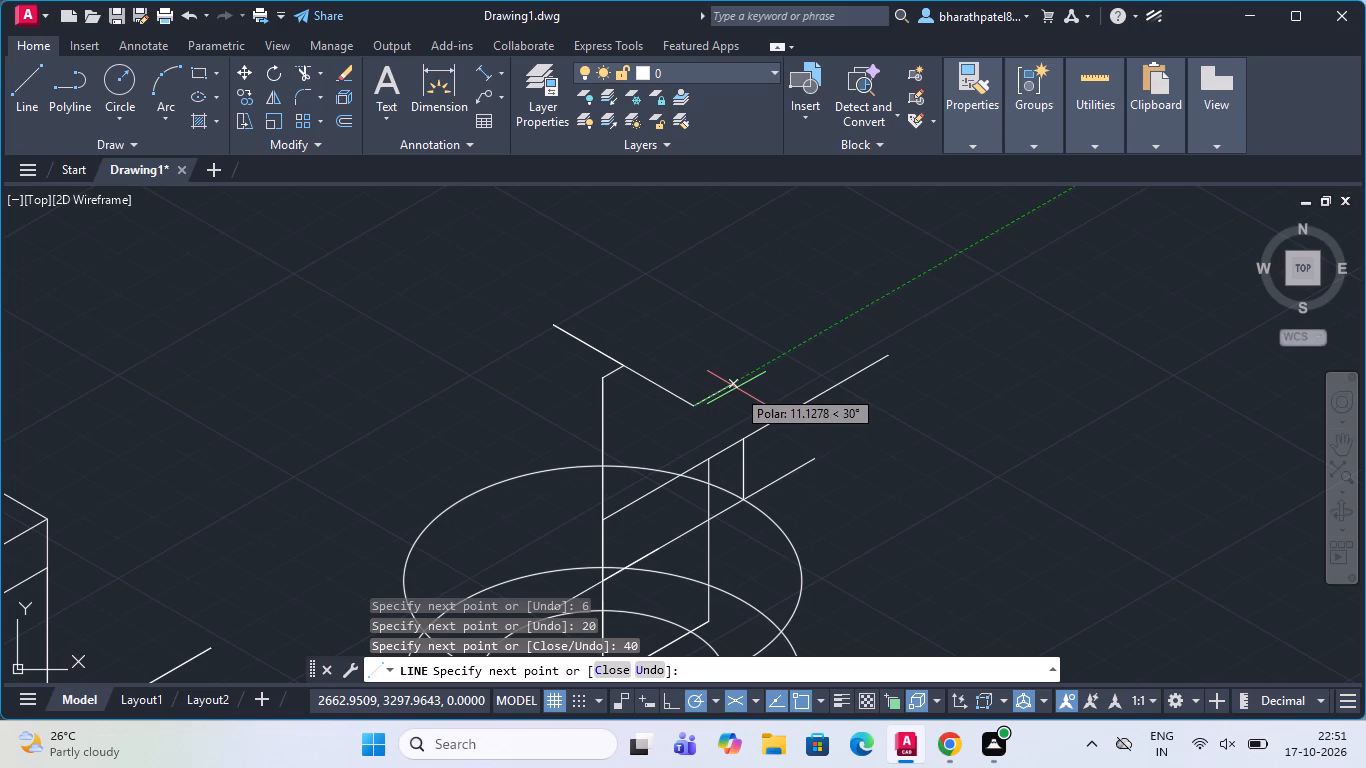
key(Escape)
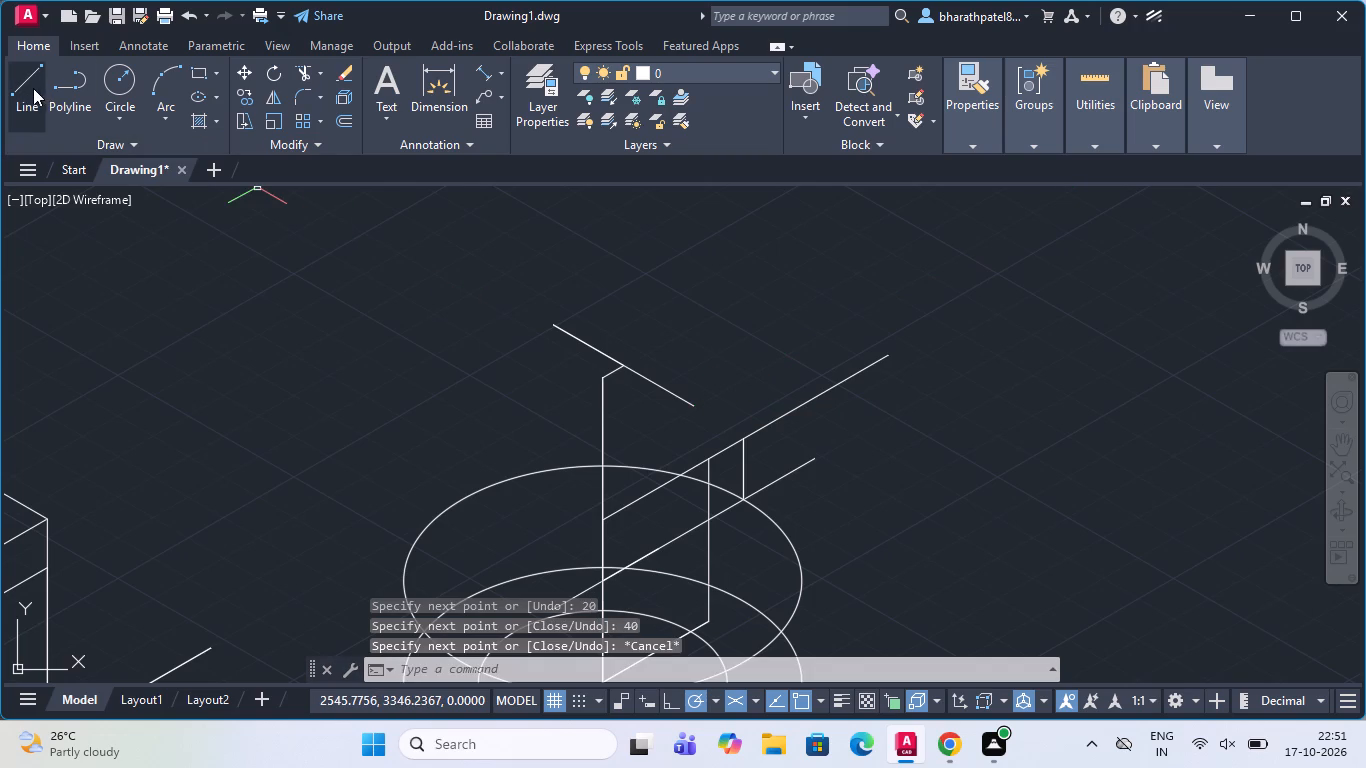
Draw connected lines from the central vertical line's top end: 6 units at 210°, 20 units at 150°, then 40 units at 330°.
click(32, 86)
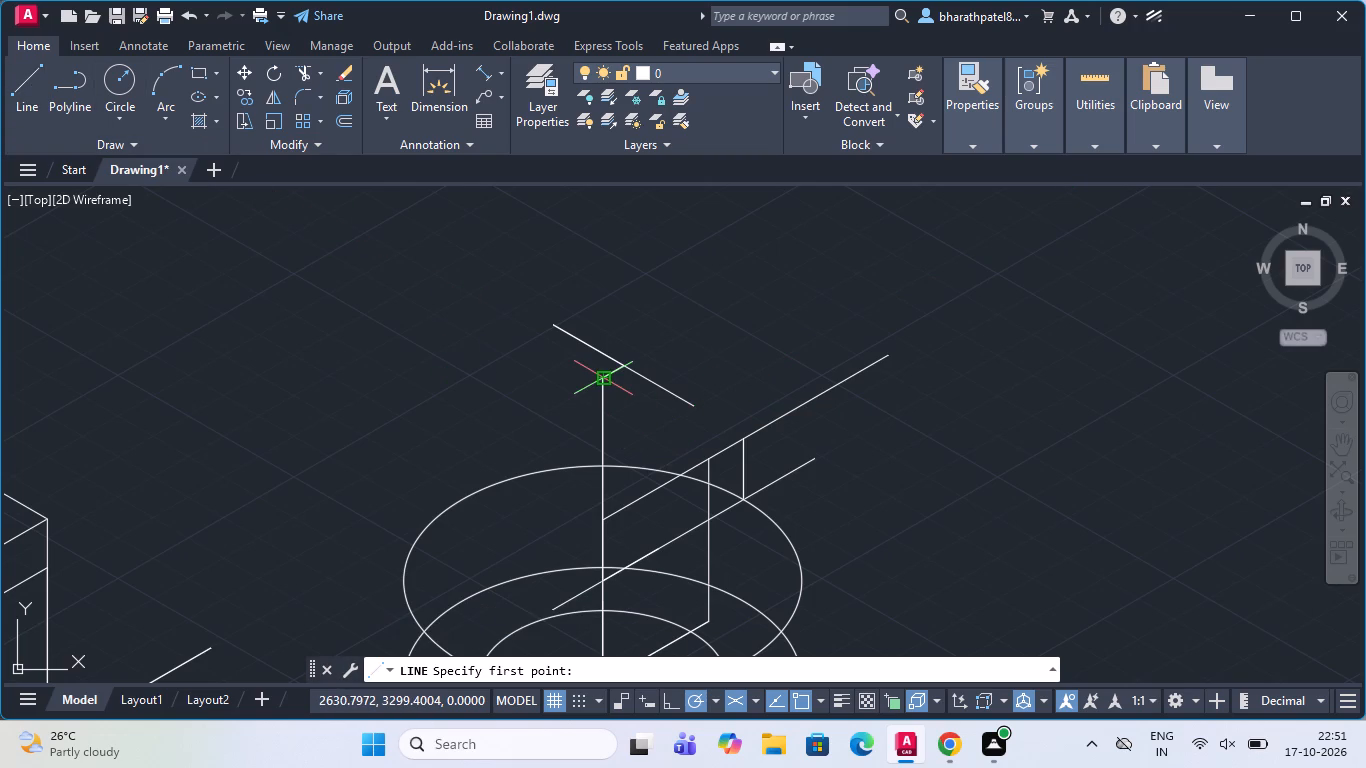
scroll(597, 378, up, 2)
click(594, 383)
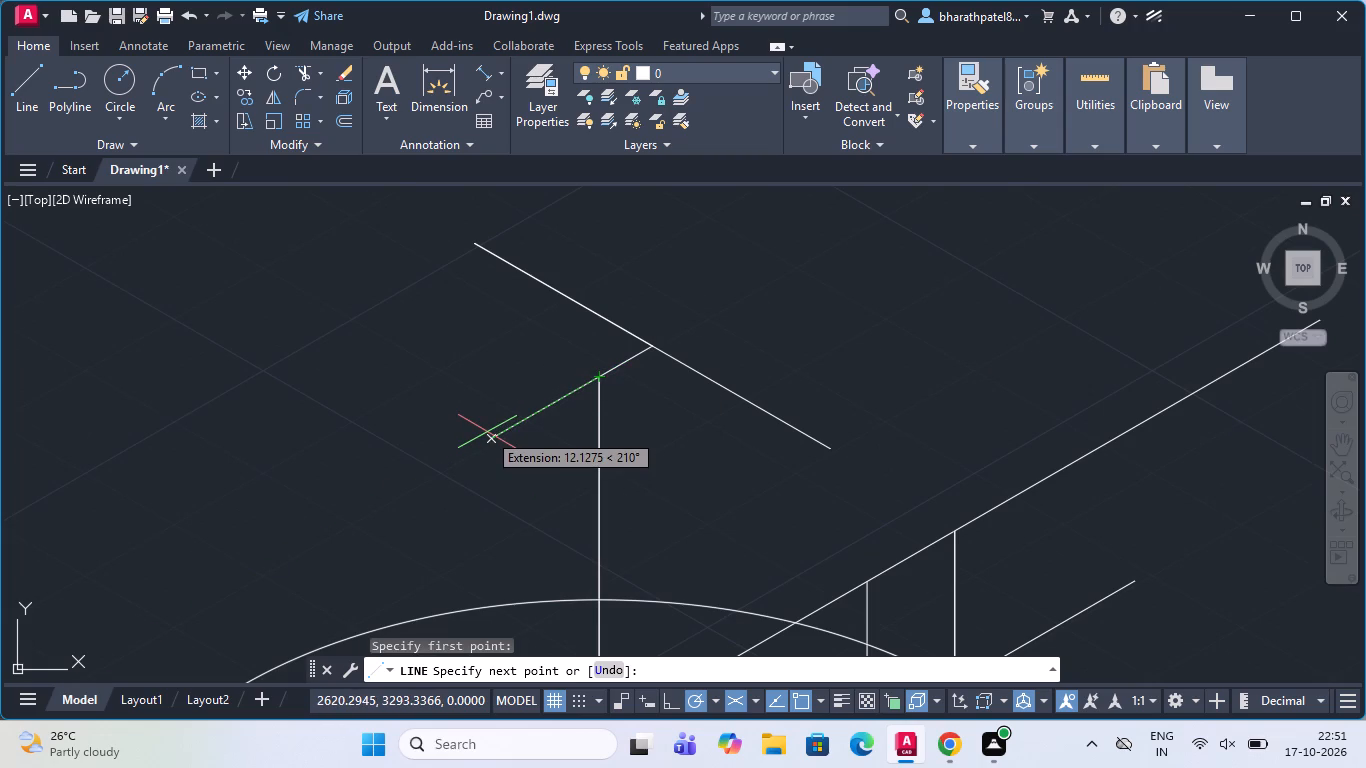
key(6)
key(Return)
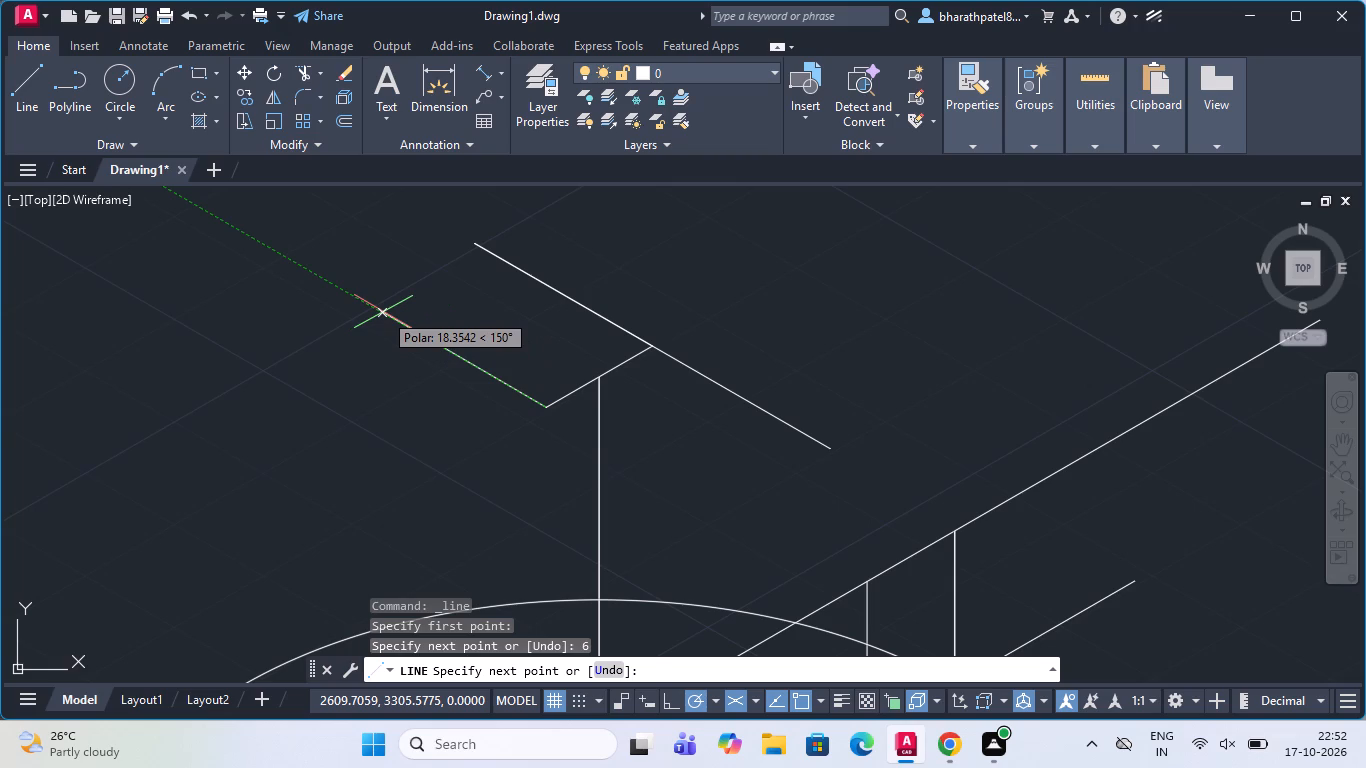
text(20)
key(Return)
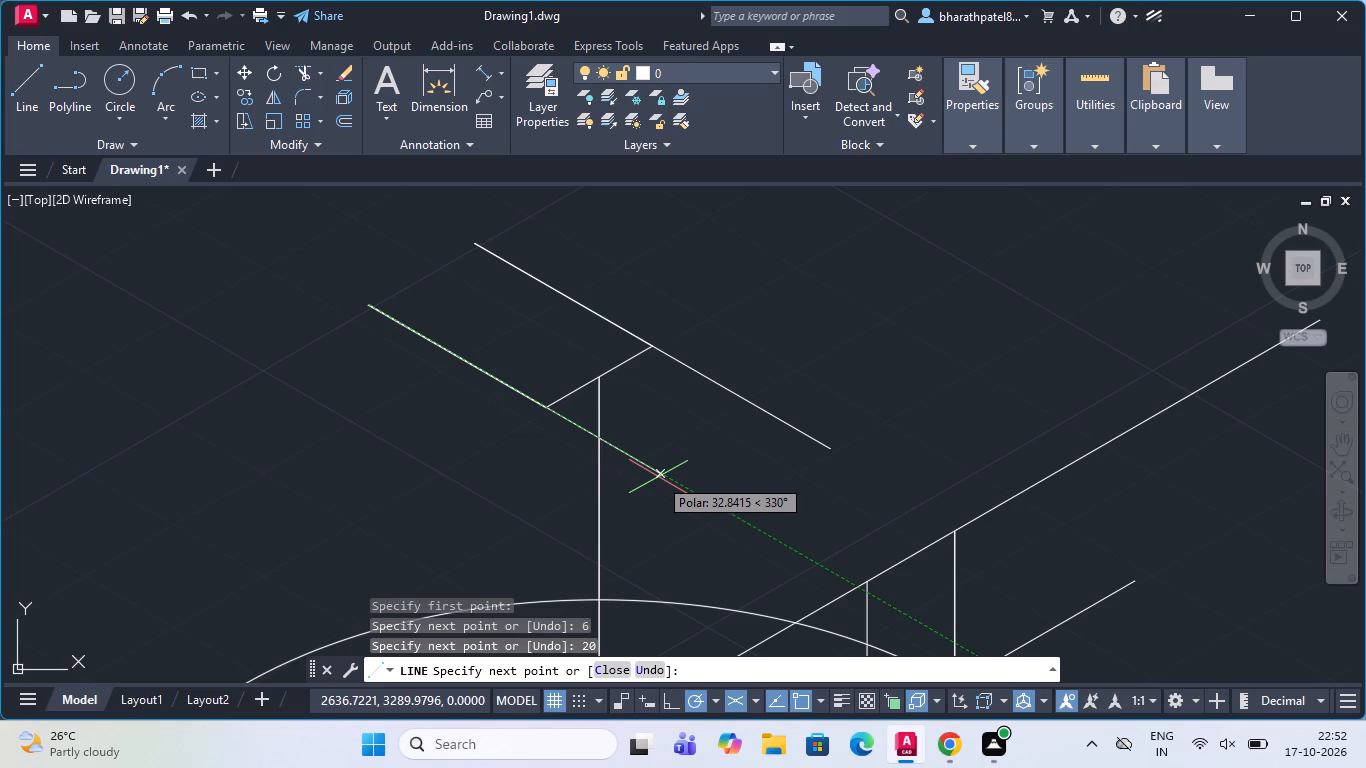
text(40)
key(Return)
scroll(696, 476, down, 1)
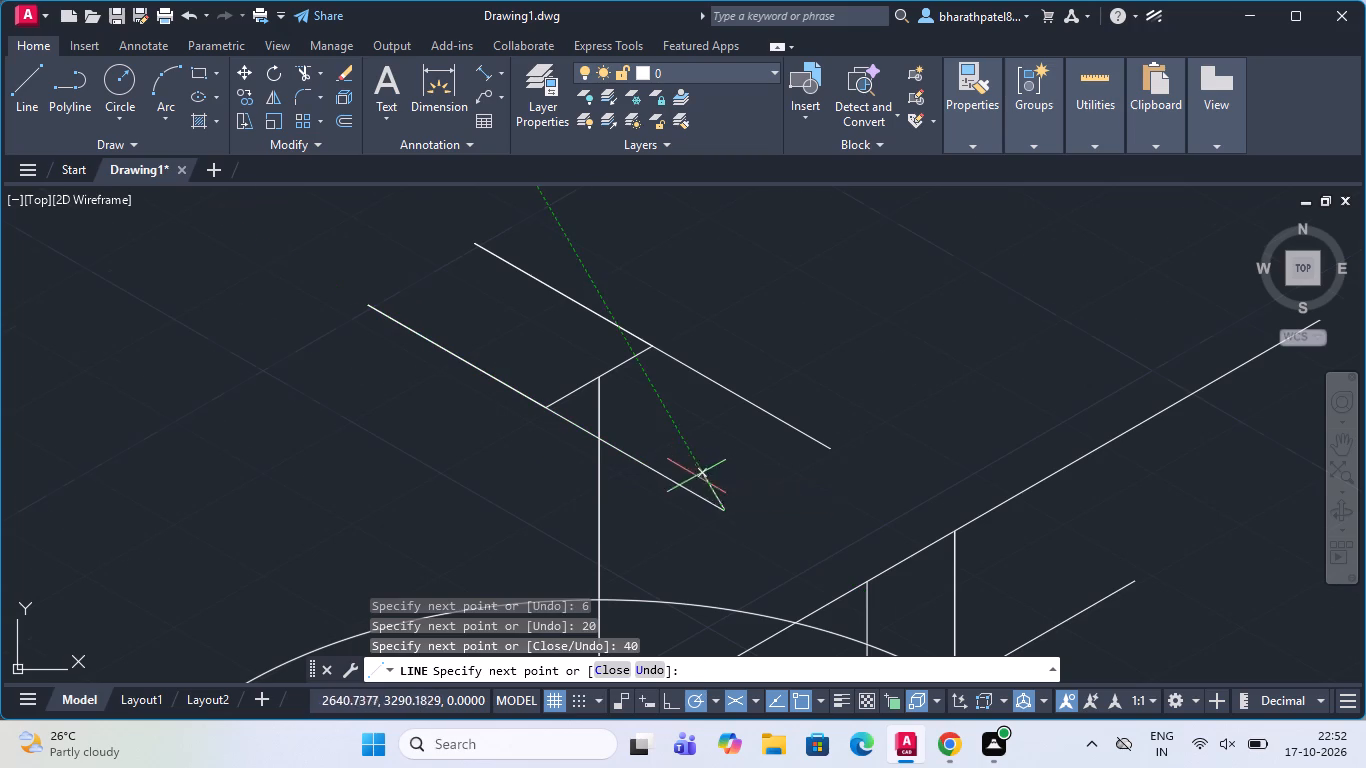
scroll(696, 476, down, 1)
scroll(624, 524, up, 2)
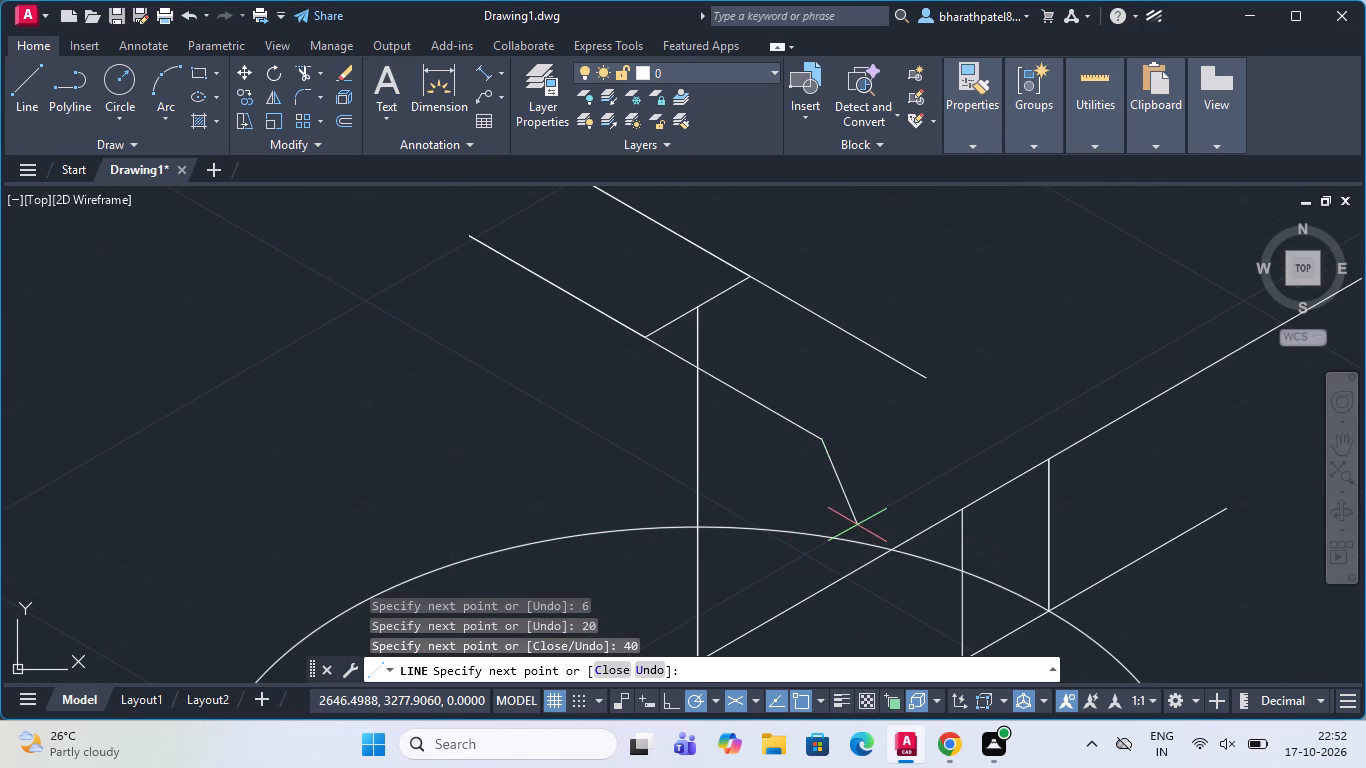
key(Escape)
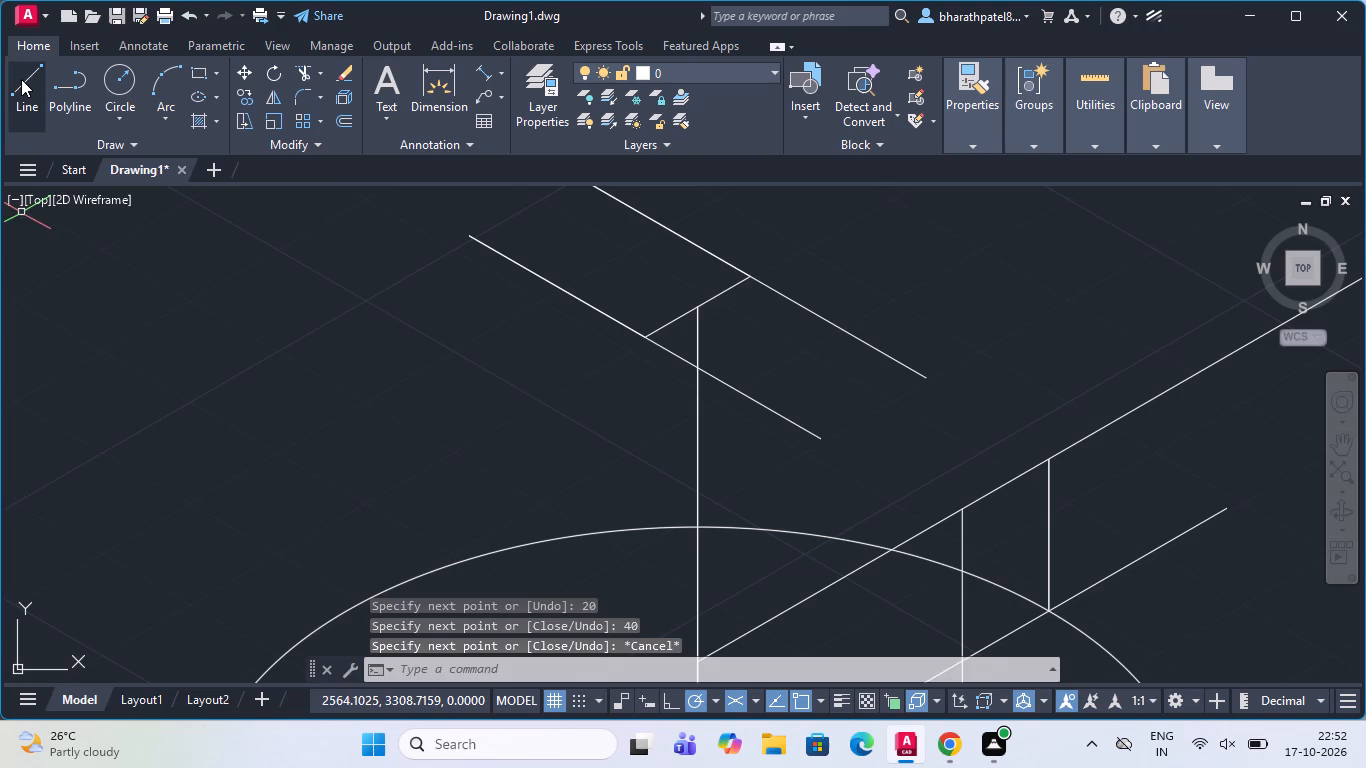
Draw connected lines from the central vertical line's top end: 20 units at 210°, 20 units at 150°, then 40 units at 330°.
click(21, 79)
click(704, 305)
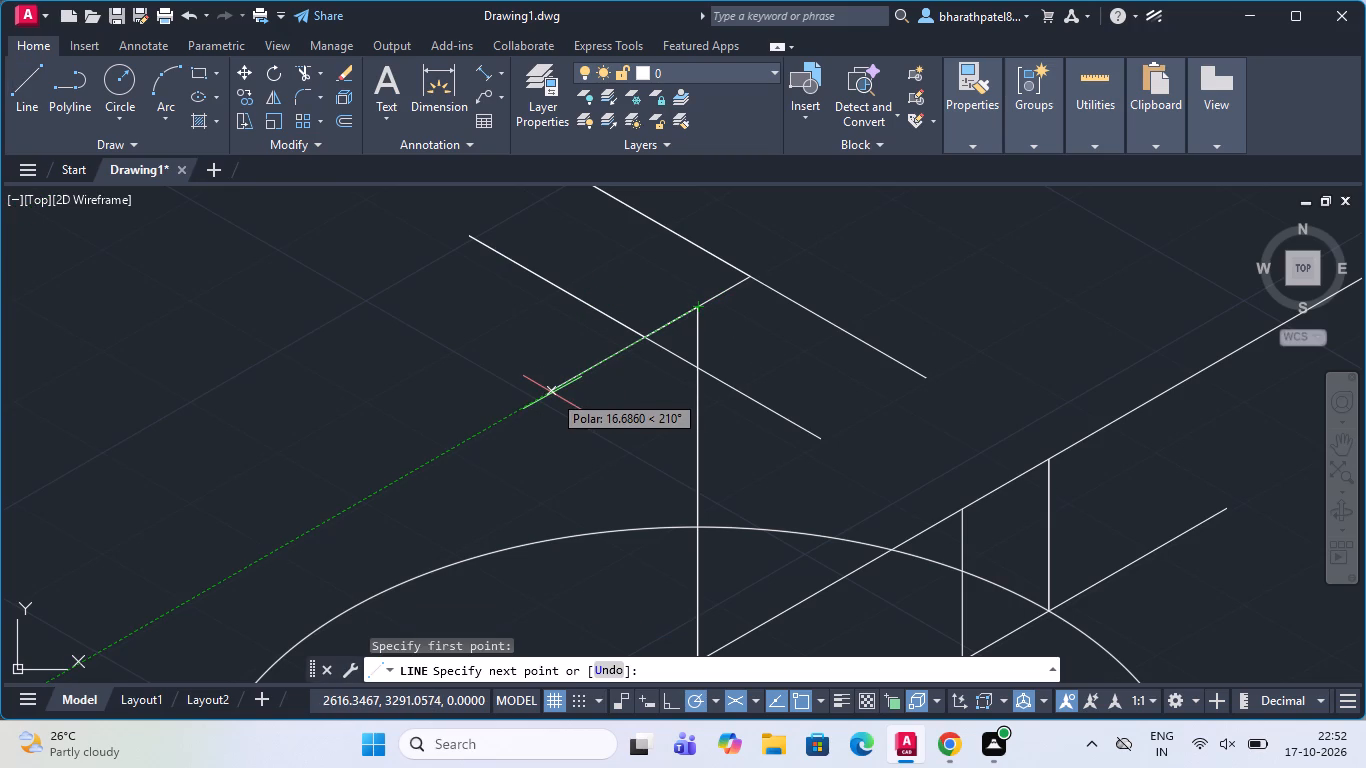
key(2)
key(0)
key(Return)
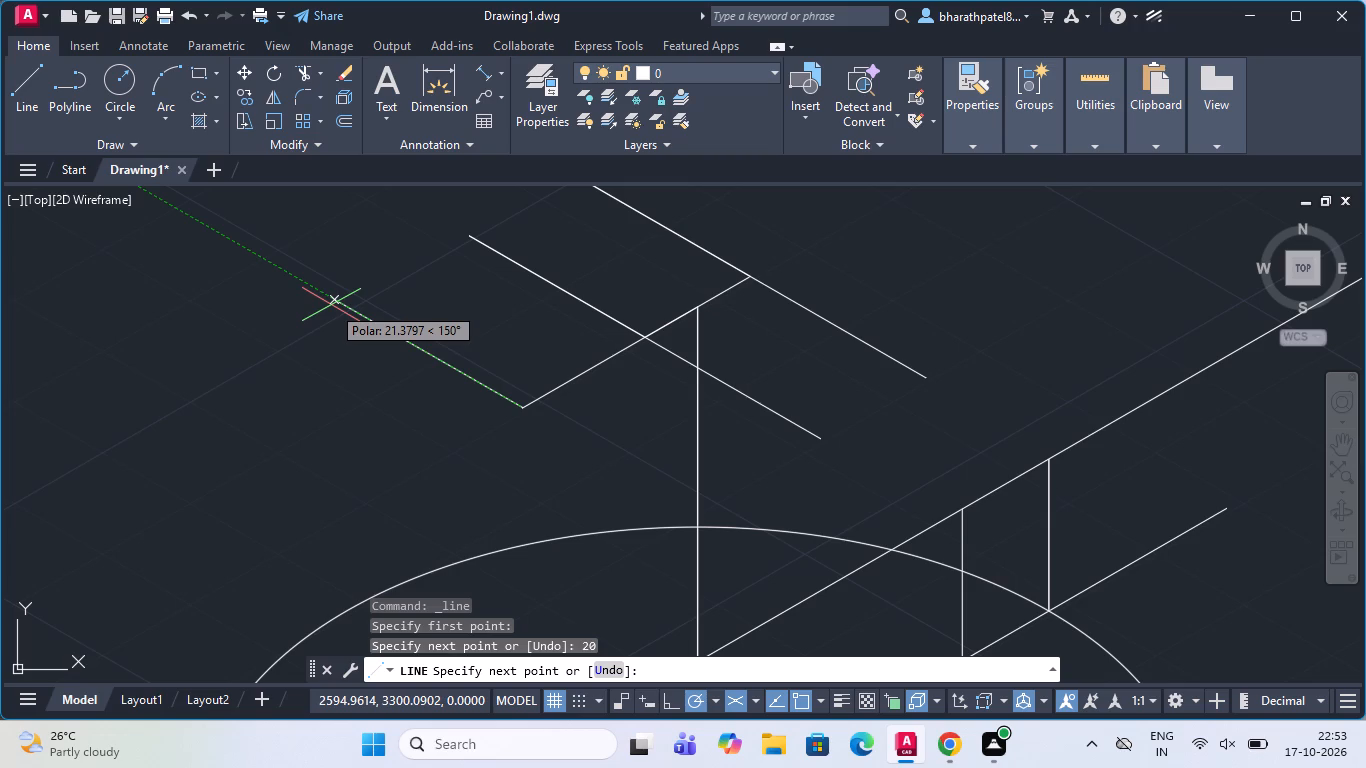
text(20)
key(Return)
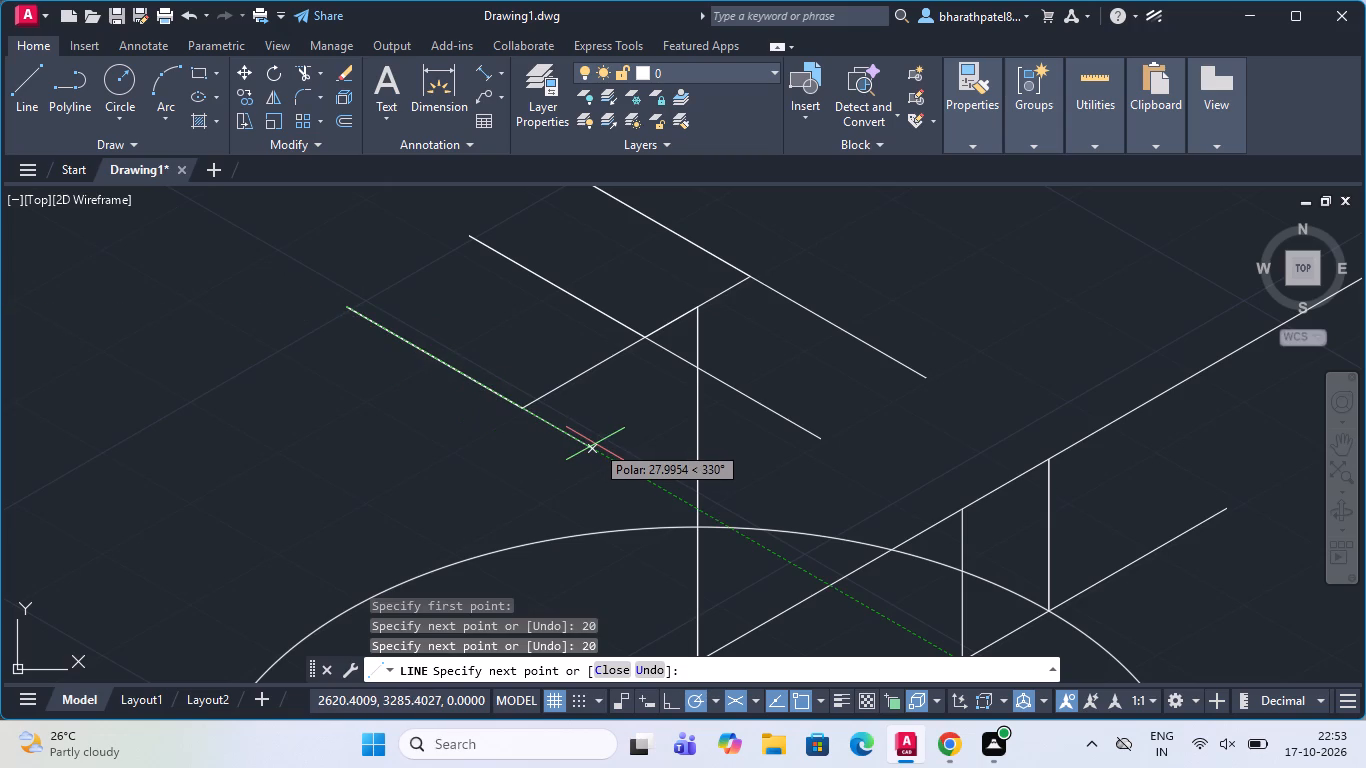
text(40)
key(Return)
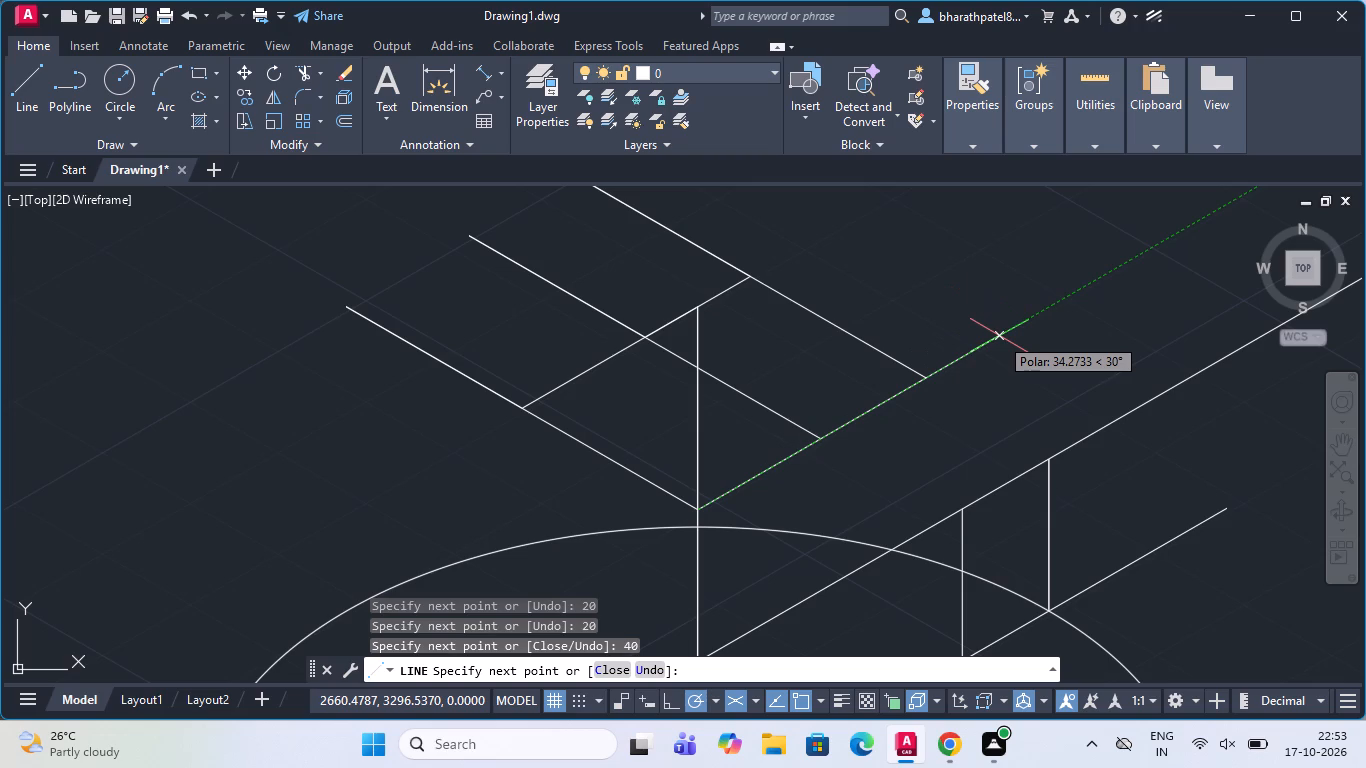
Continue the line chain into a closed square with 40-unit sides at 30°, 150° and 210°.
key(4)
key(0)
key(Return)
scroll(998, 335, down, 2)
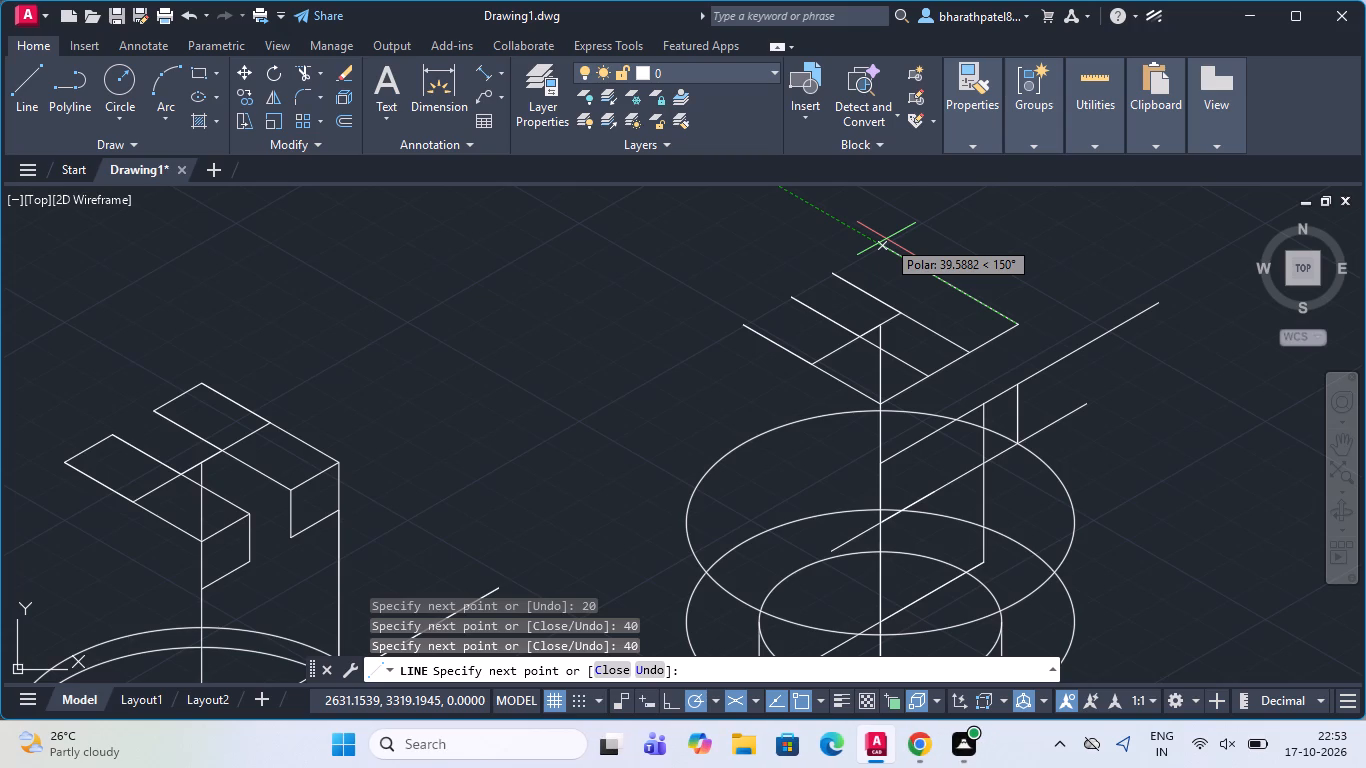
text(40)
key(Return)
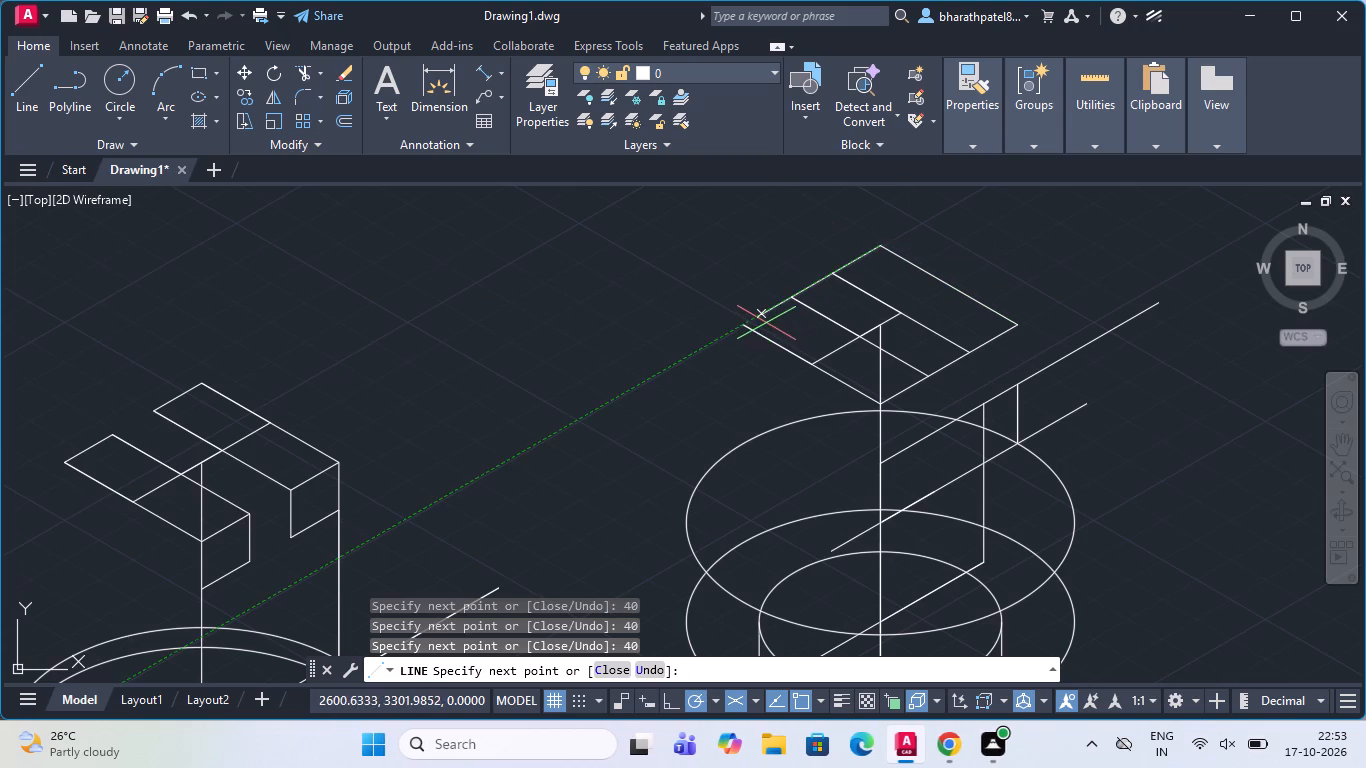
scroll(744, 325, up, 3)
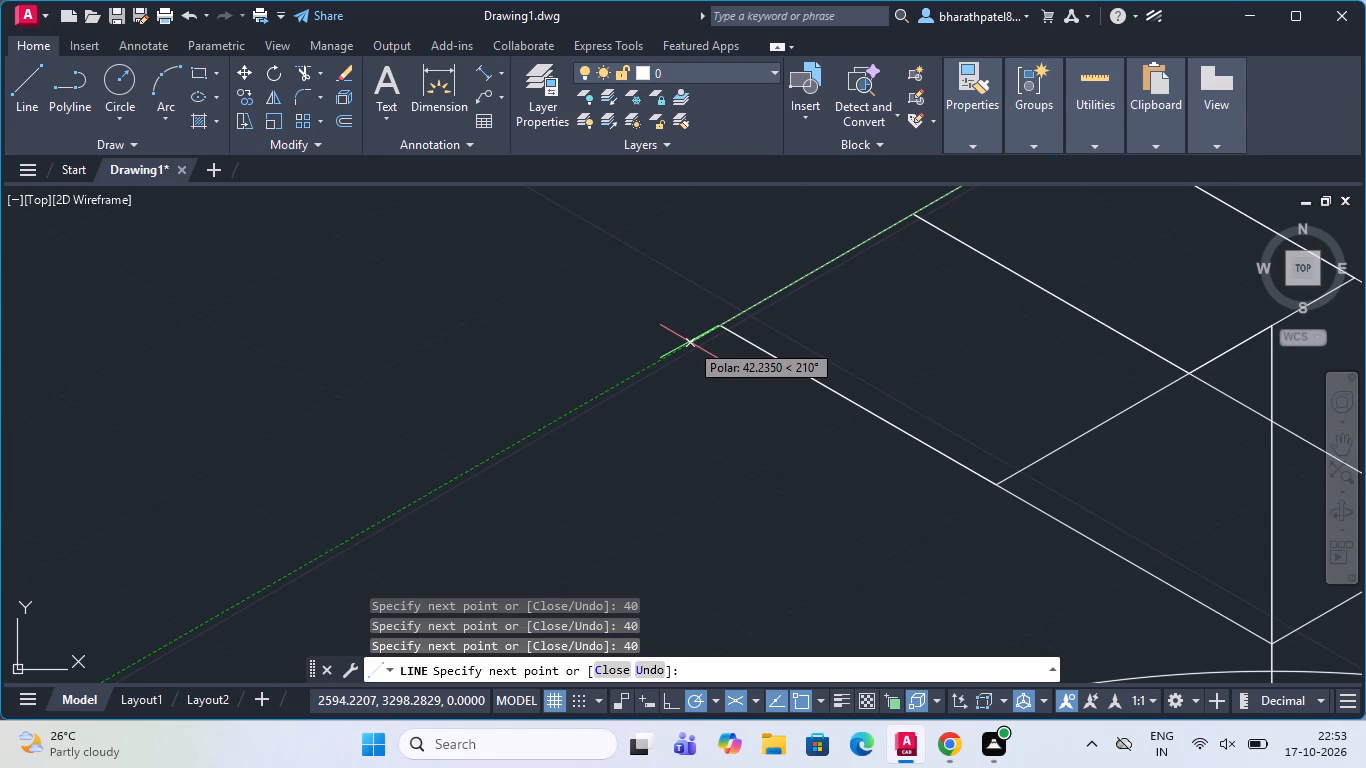
text(40)
key(Return)
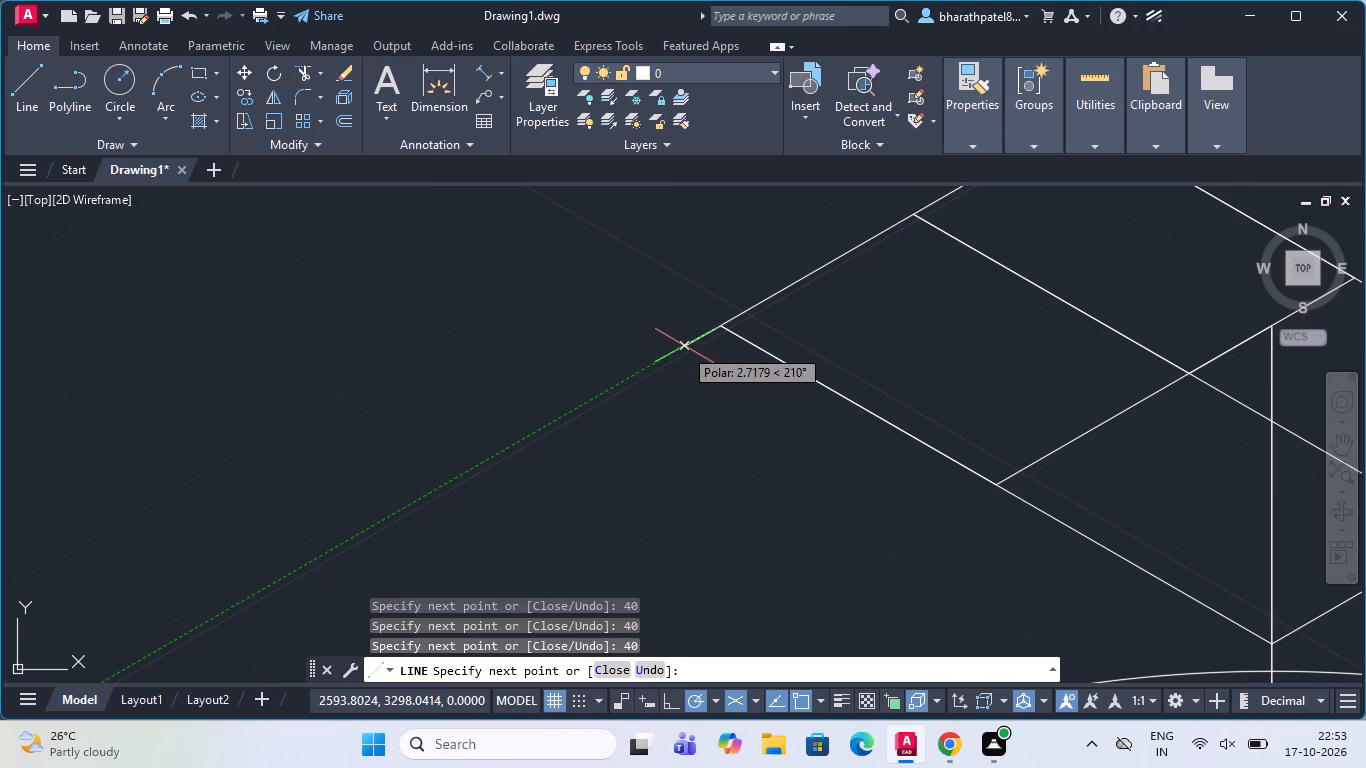
key(Escape)
Trim the square's two edge segments between the parallel inner lines, opening both ends of the gap between the prongs.
scroll(684, 344, down, 2)
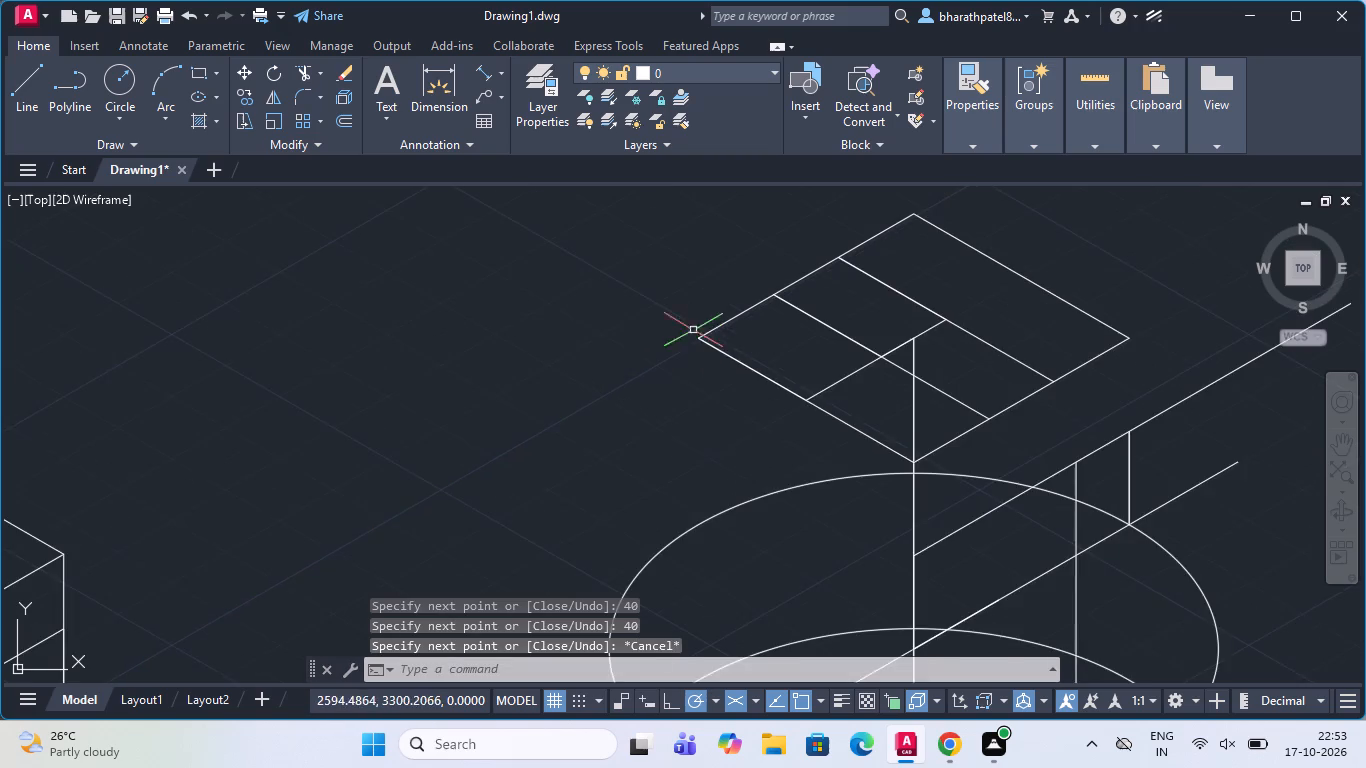
scroll(726, 281, down, 2)
scroll(852, 332, up, 3)
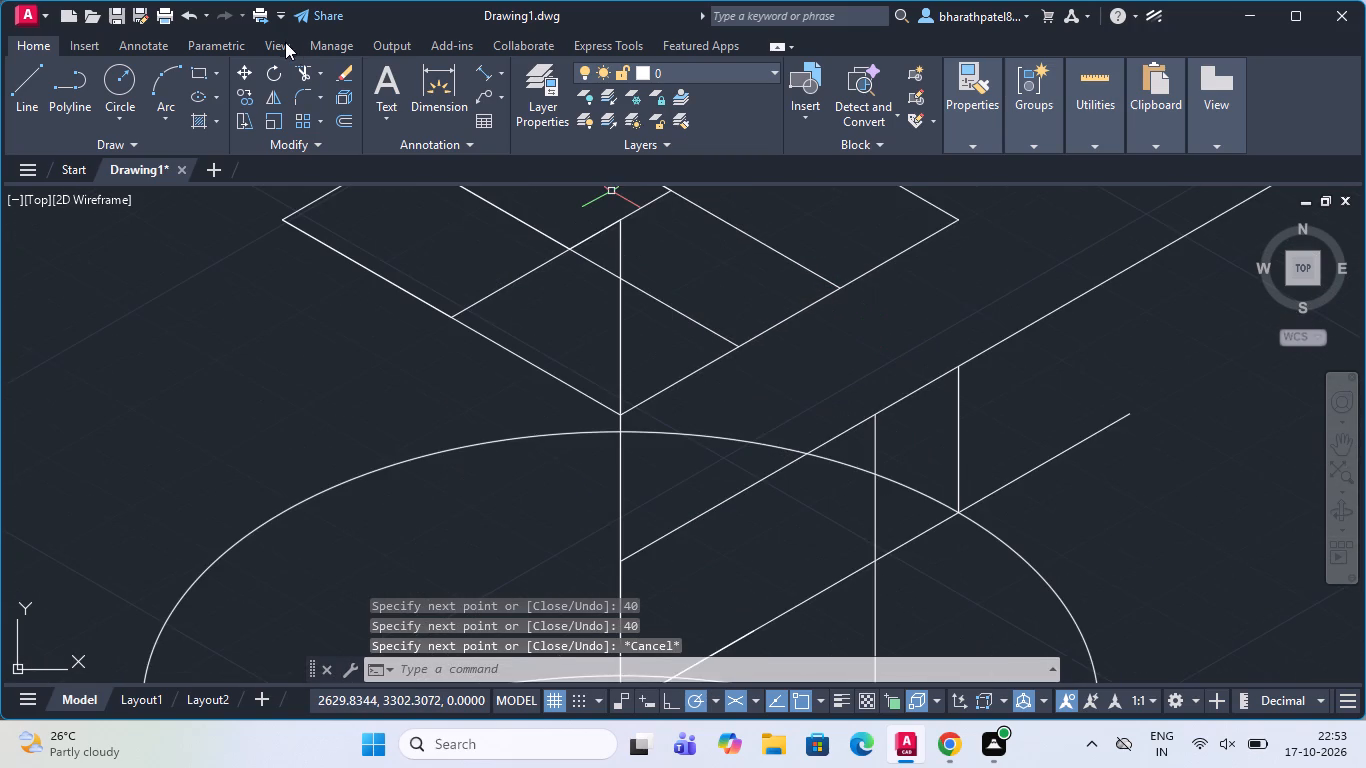
drag(305, 69, 334, 92)
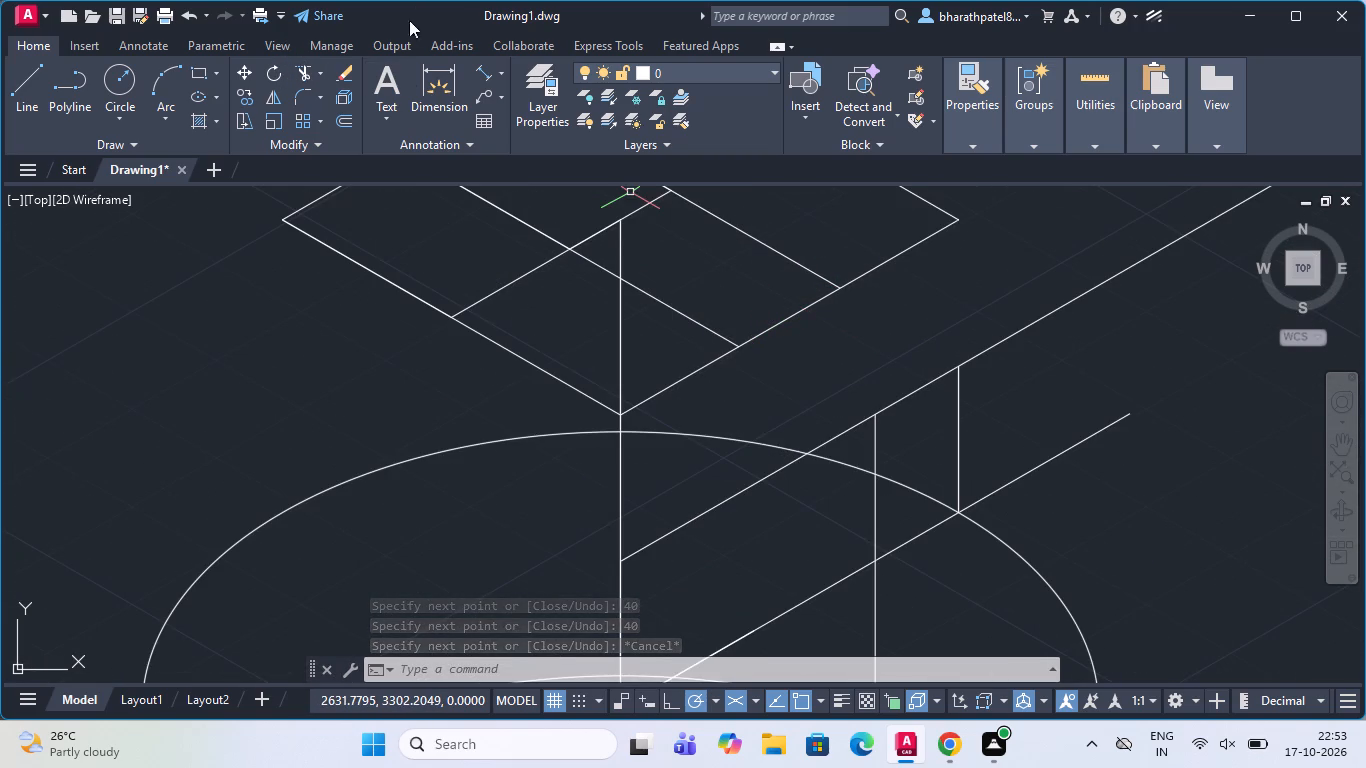
click(299, 71)
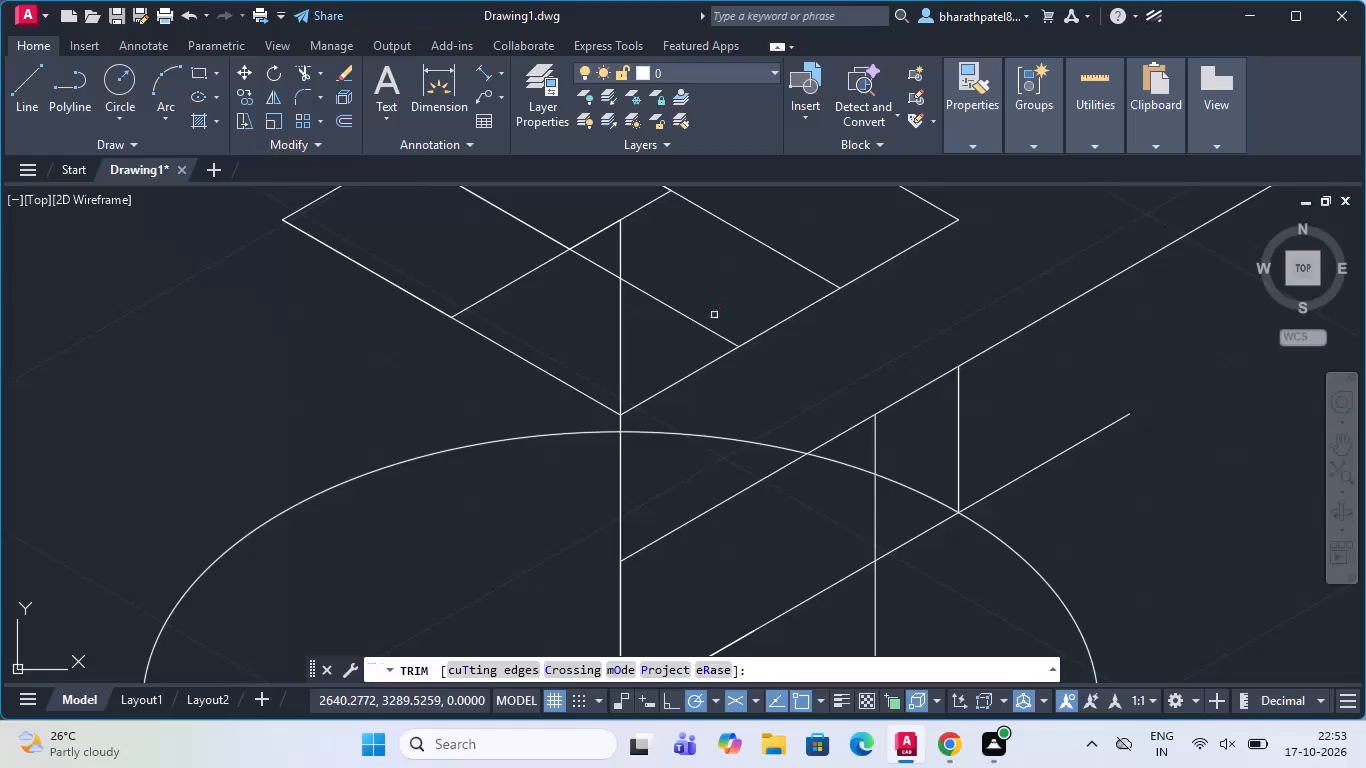
drag(732, 300, 790, 390)
scroll(797, 314, down, 2)
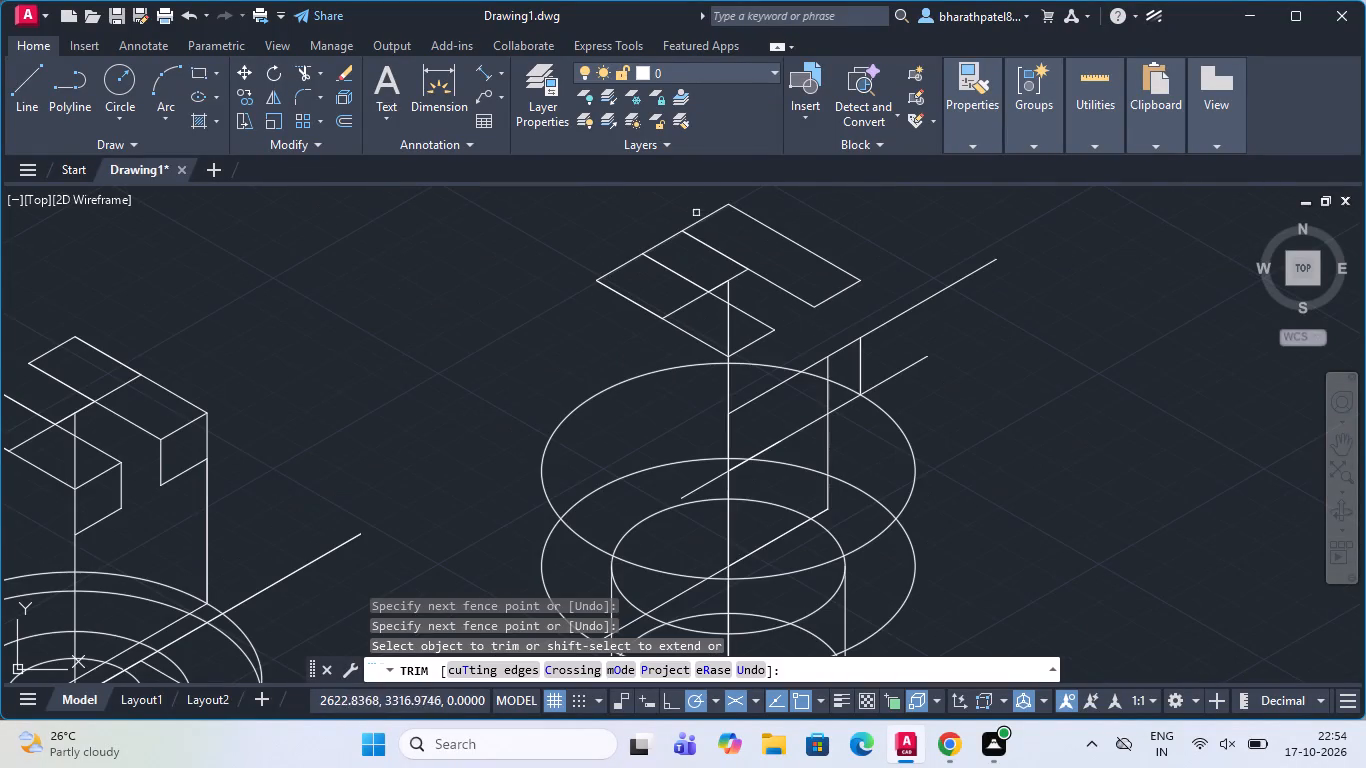
drag(690, 254, 645, 235)
scroll(644, 250, down, 2)
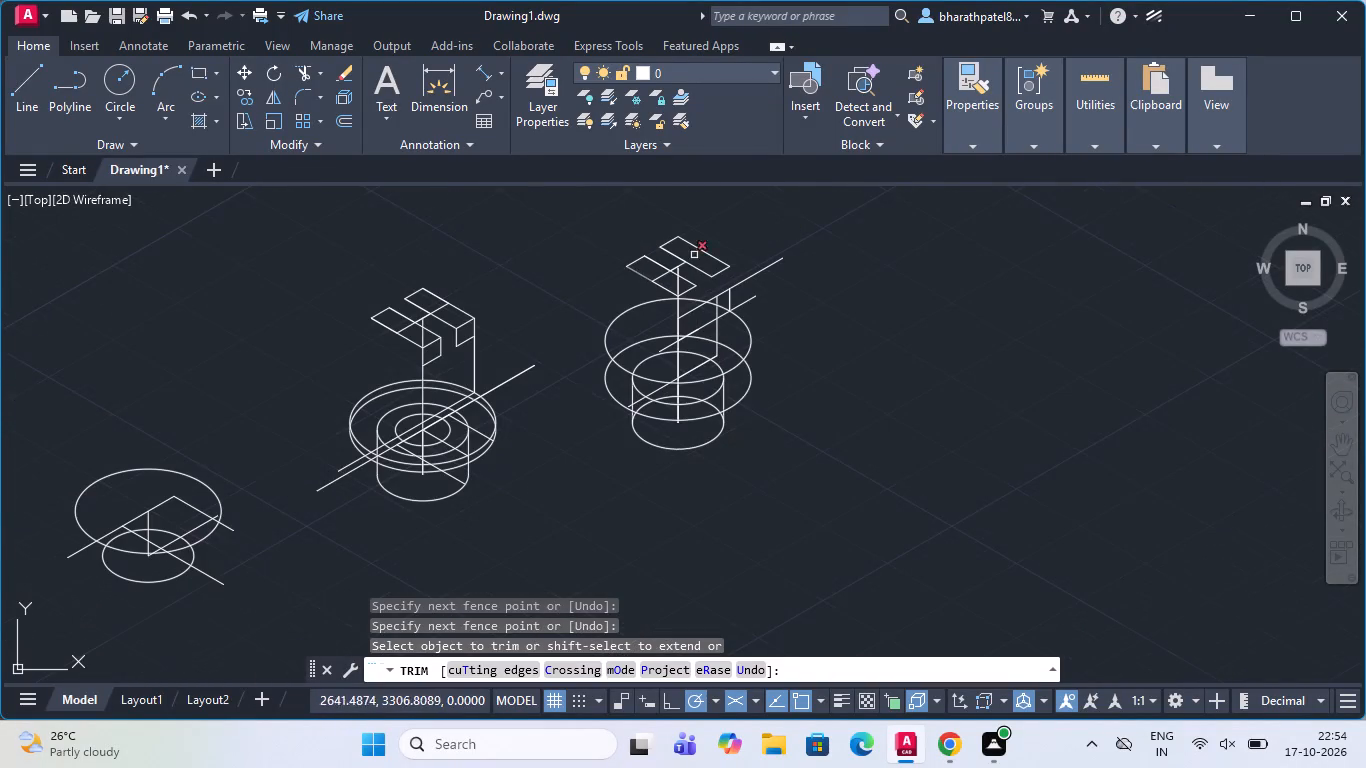
Start a line at the outer right corner of the rear prong's top outline.
scroll(715, 243, up, 3)
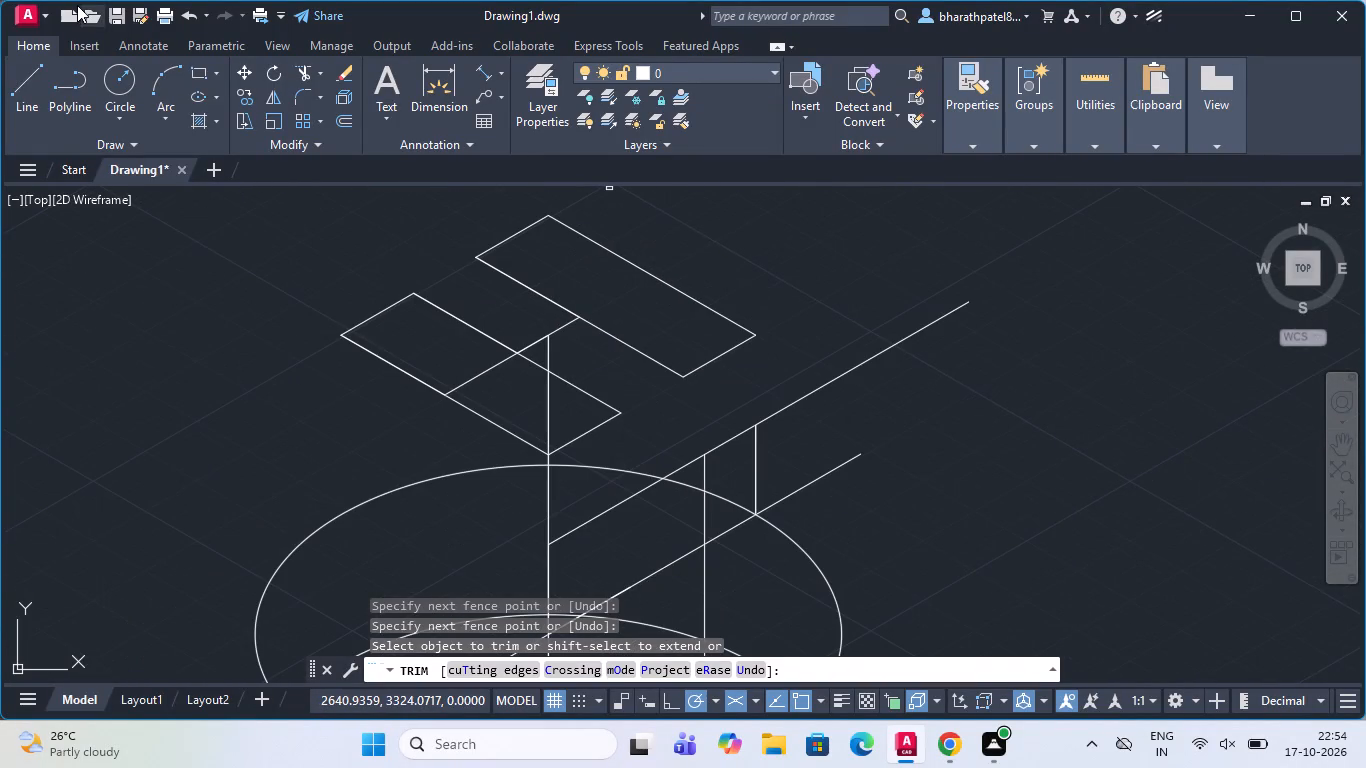
click(27, 94)
scroll(546, 264, down, 2)
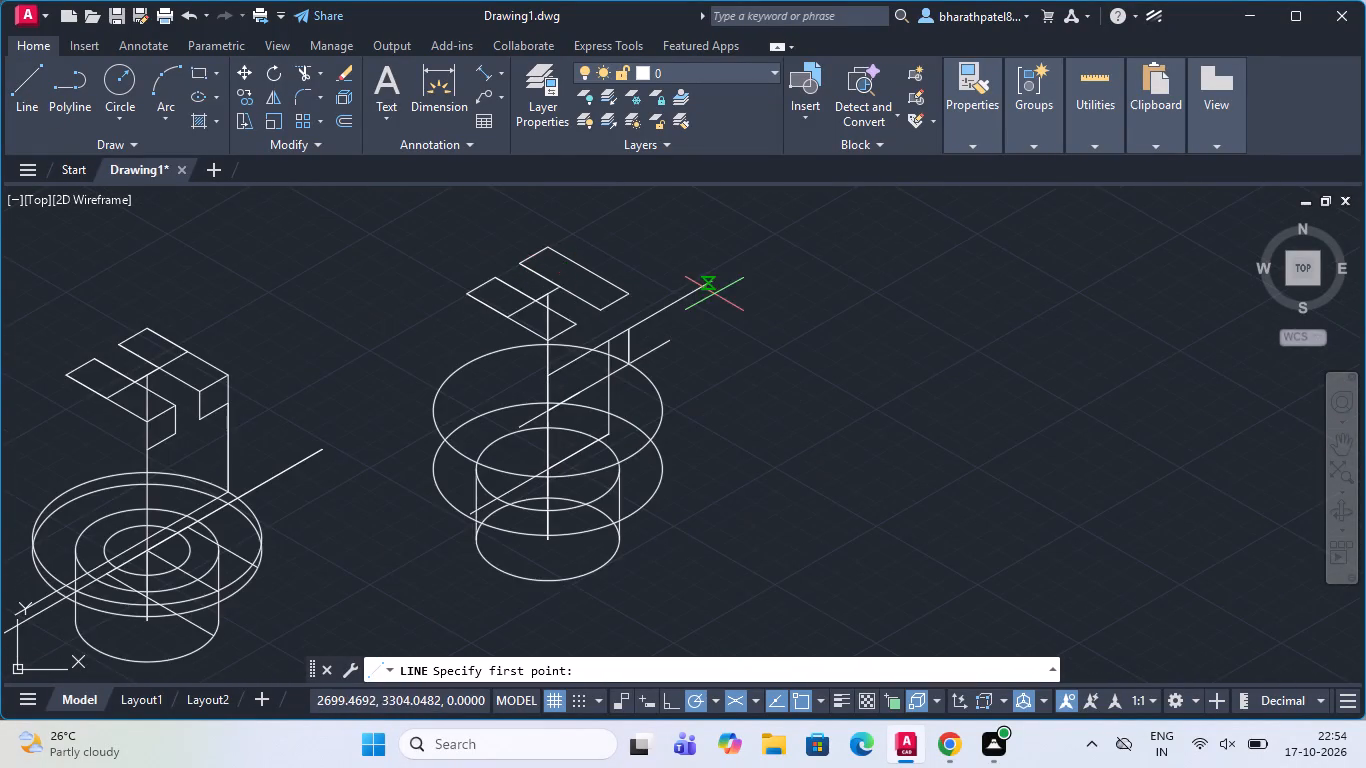
scroll(697, 291, up, 2)
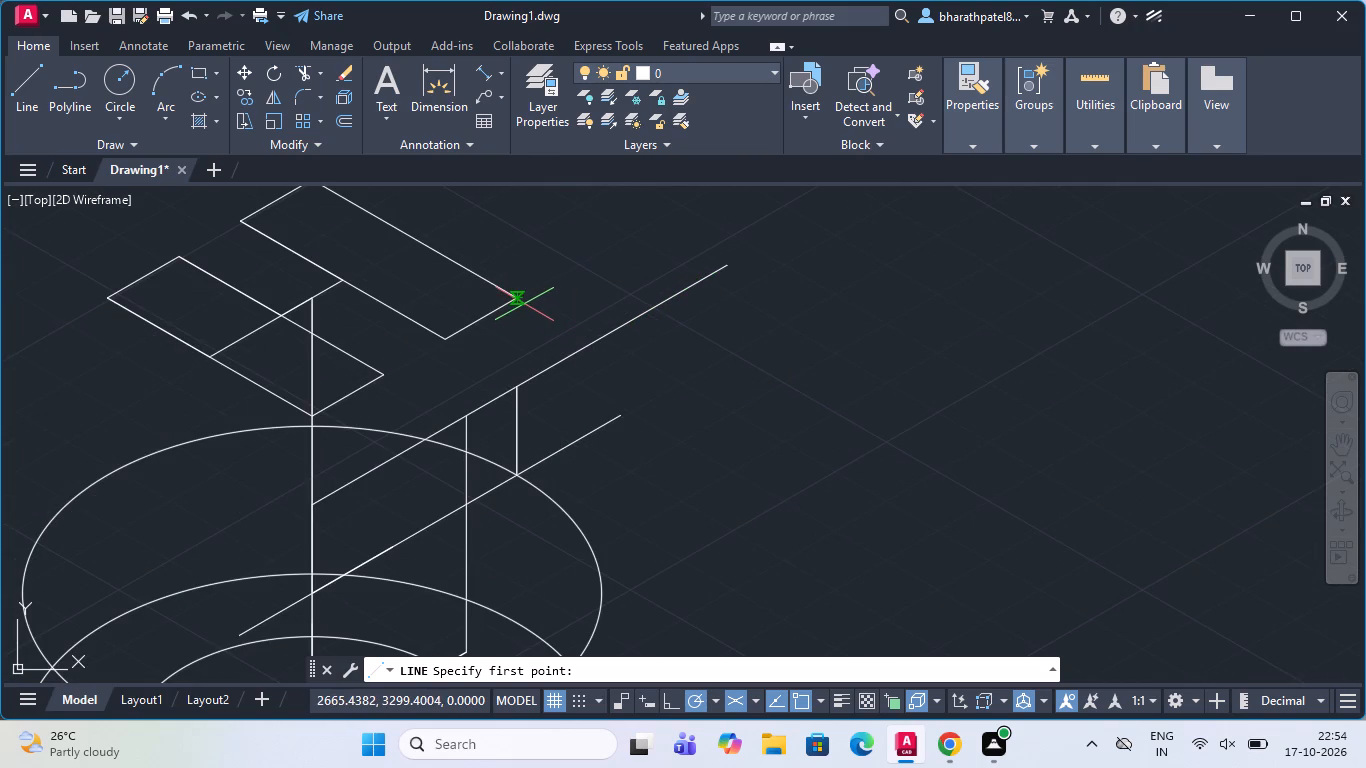
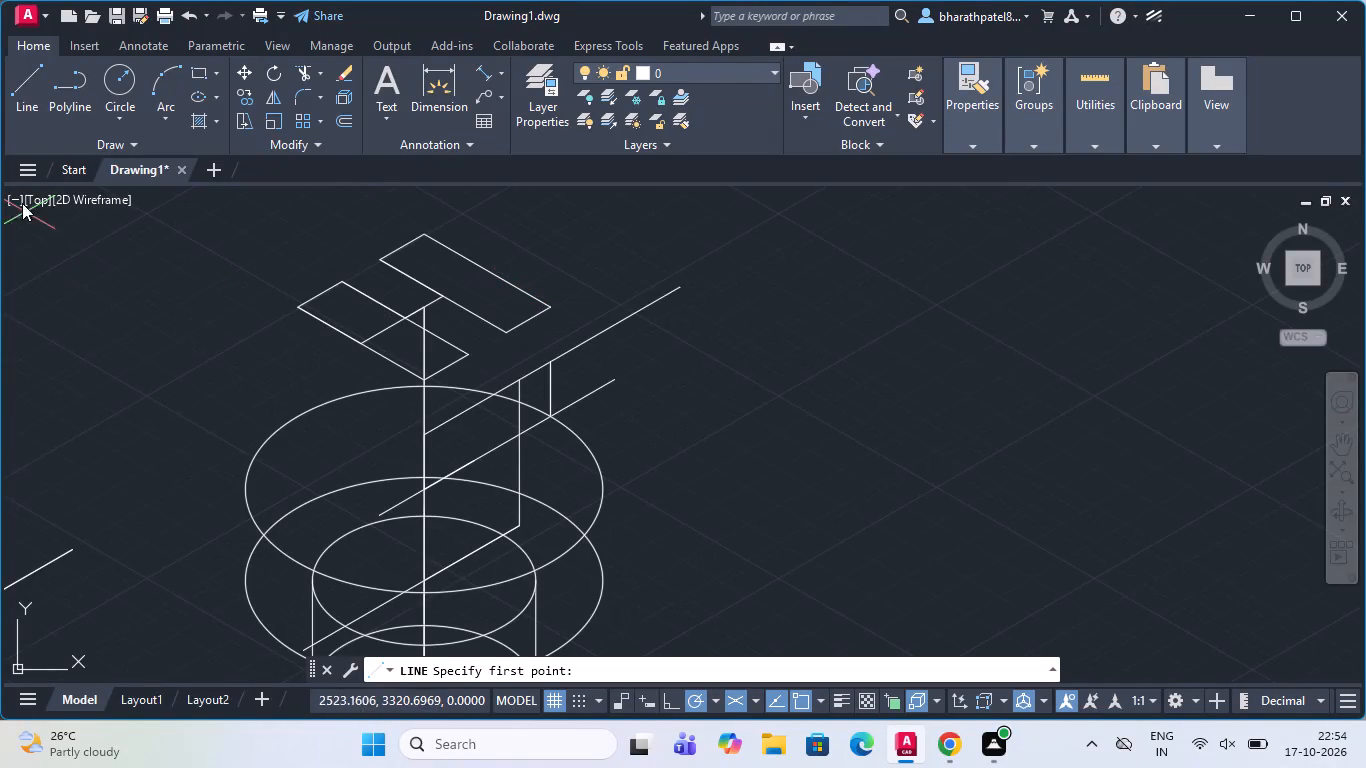
Restart the Line command to draw an edge from the outer right corner of the rear prong's top outline.
click(15, 87)
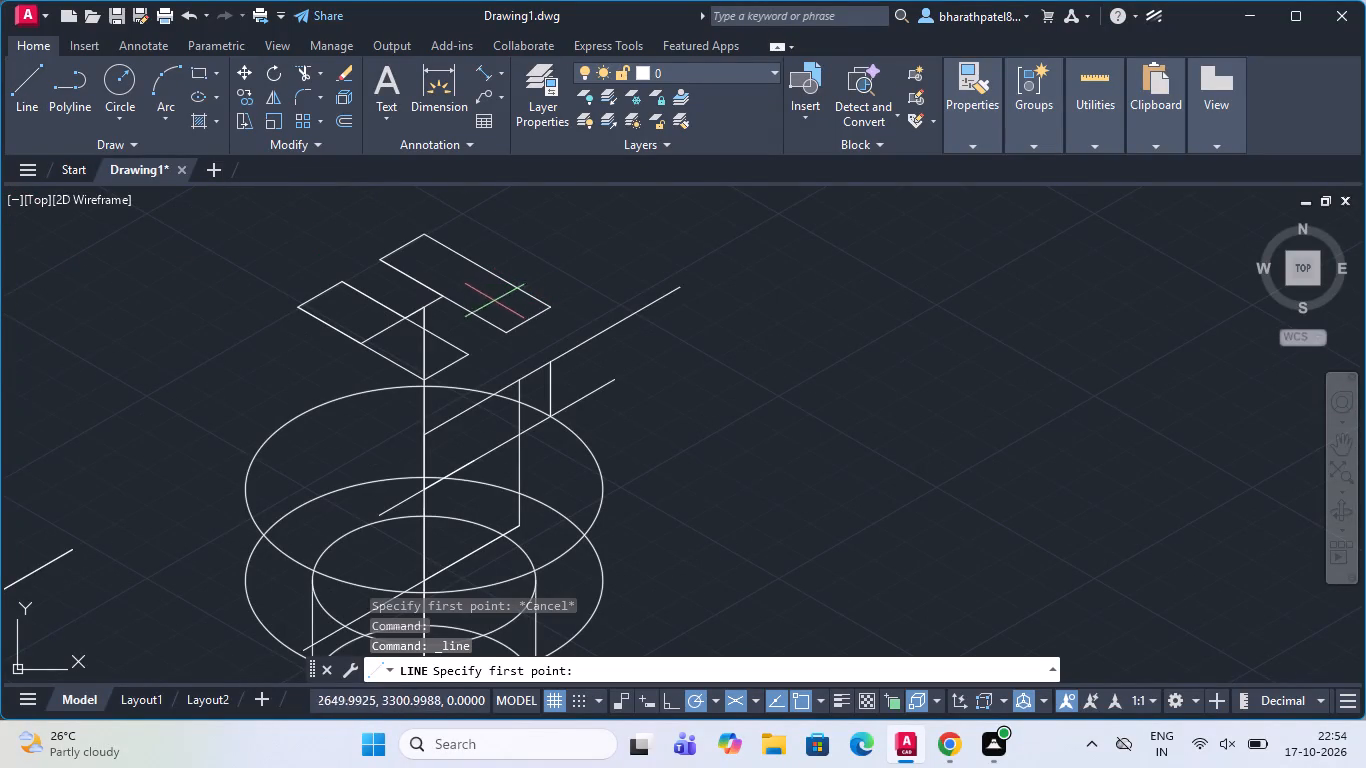
scroll(544, 304, up, 3)
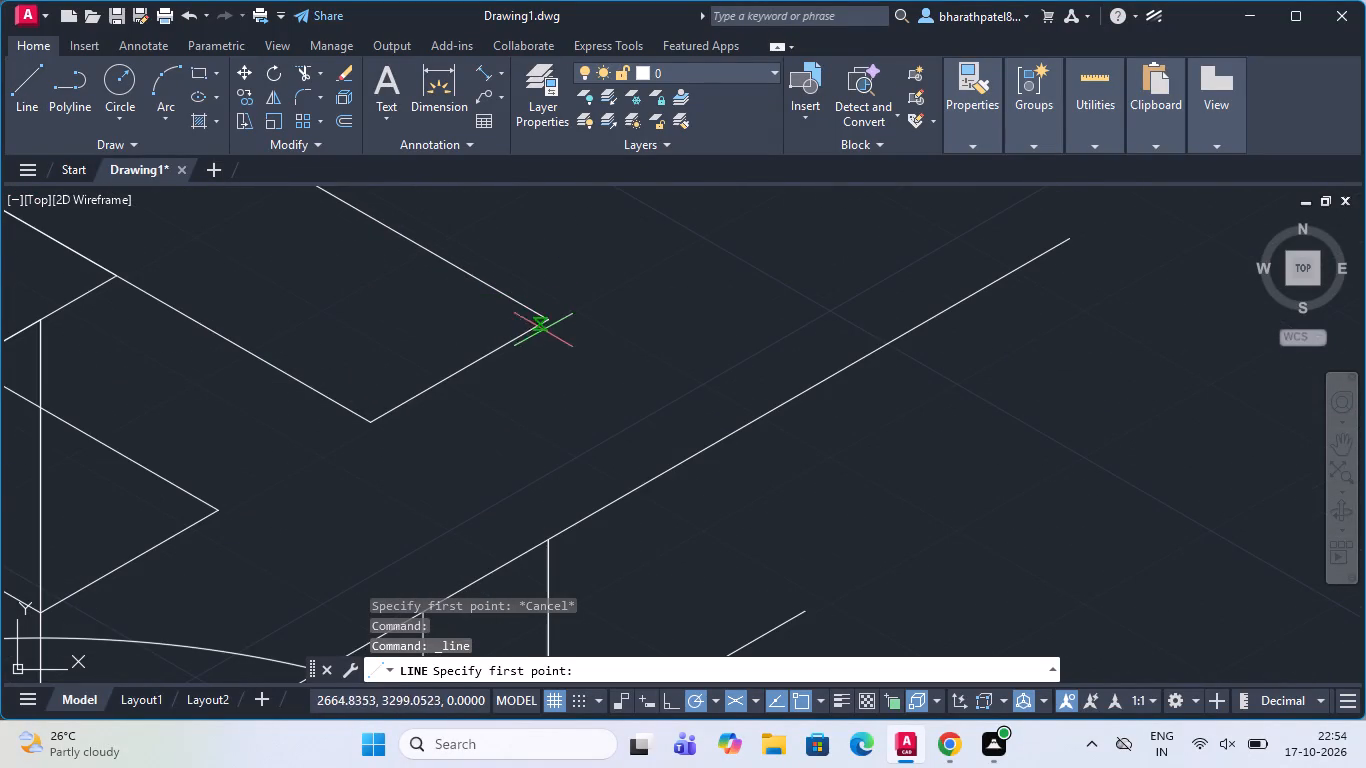
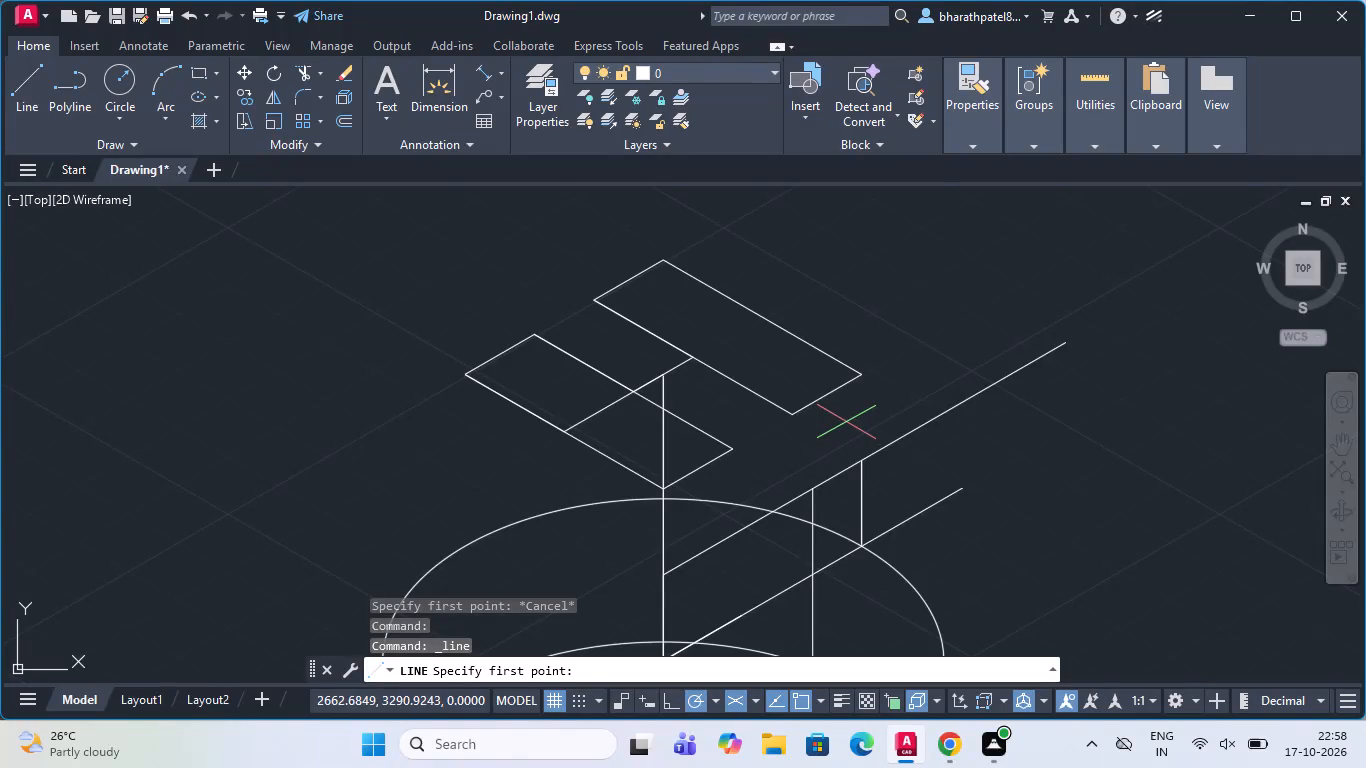
Draw a sloped line about 33 units long at 300° from the outer right corner of the rear prong's top outline.
scroll(670, 280, down, 2)
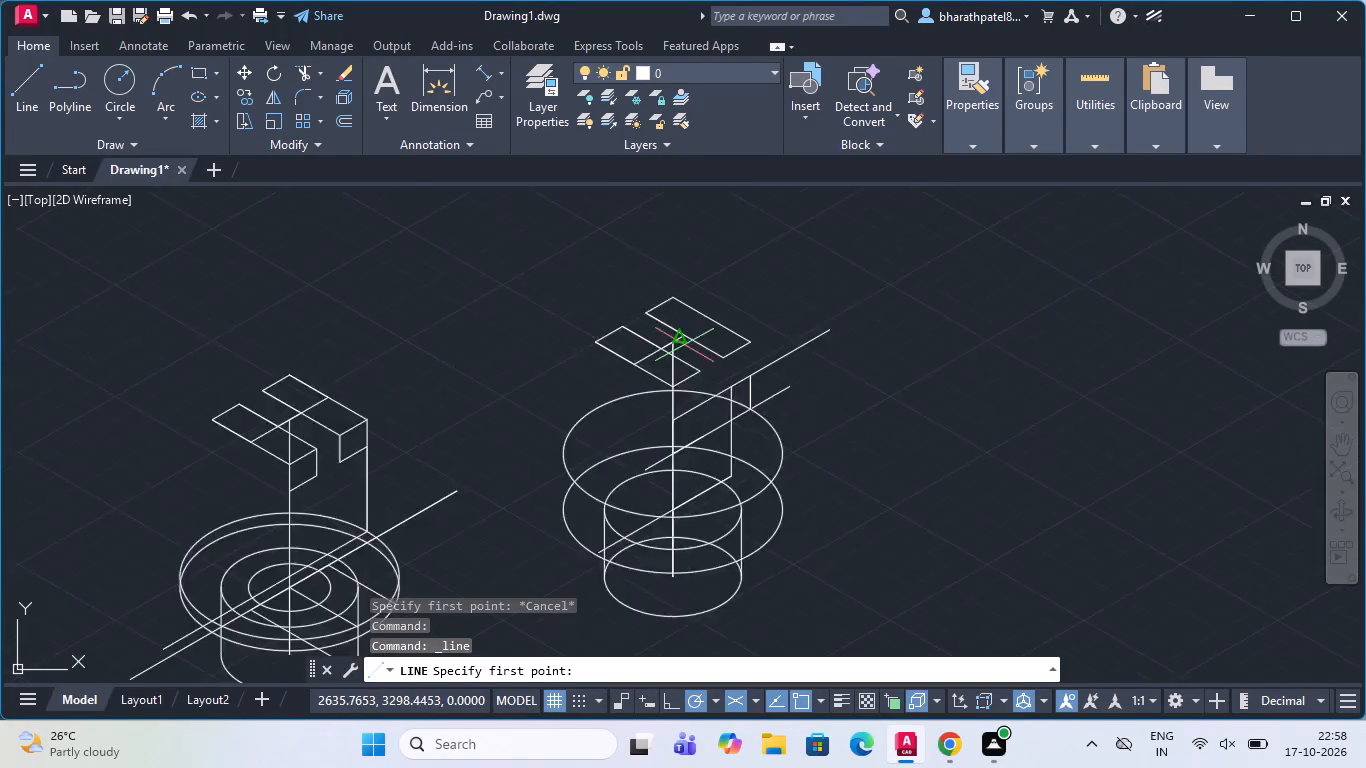
scroll(684, 345, down, 1)
scroll(712, 338, up, 3)
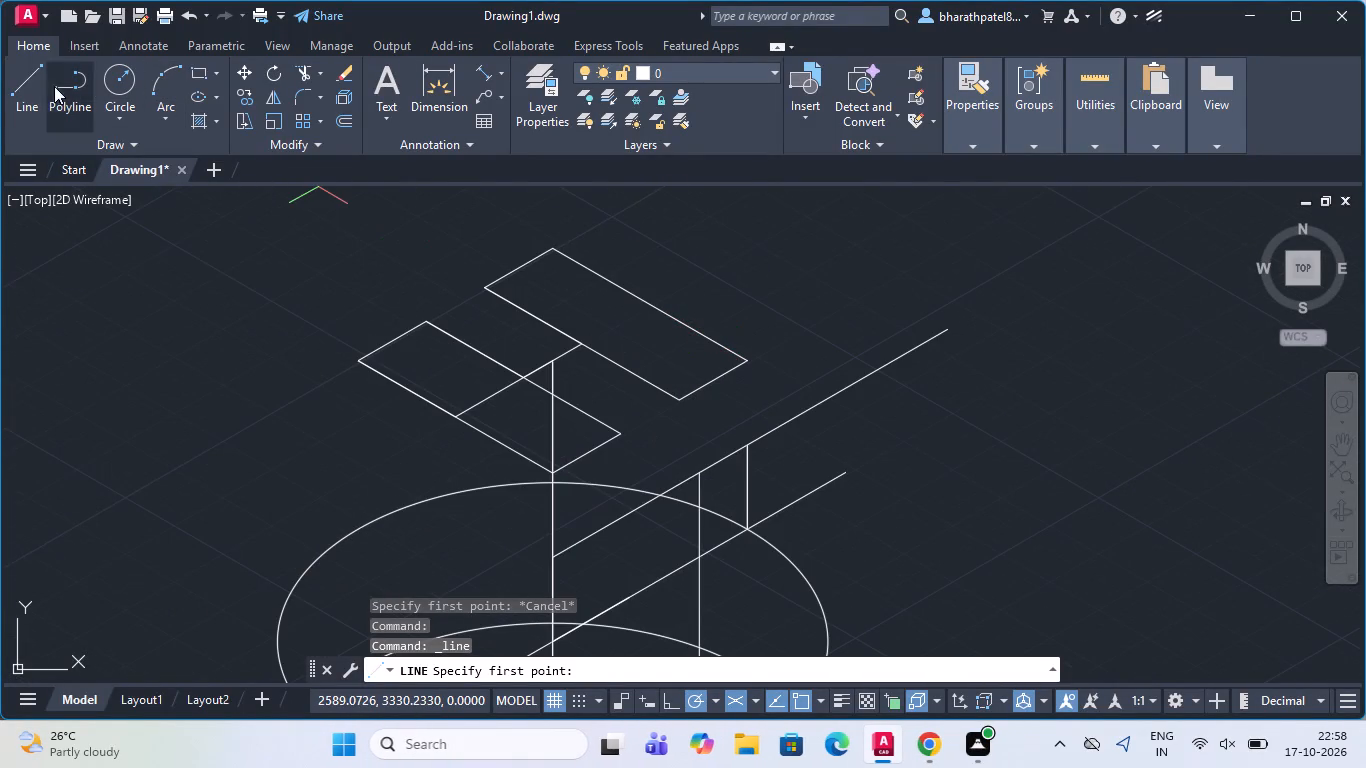
click(20, 81)
scroll(750, 359, up, 3)
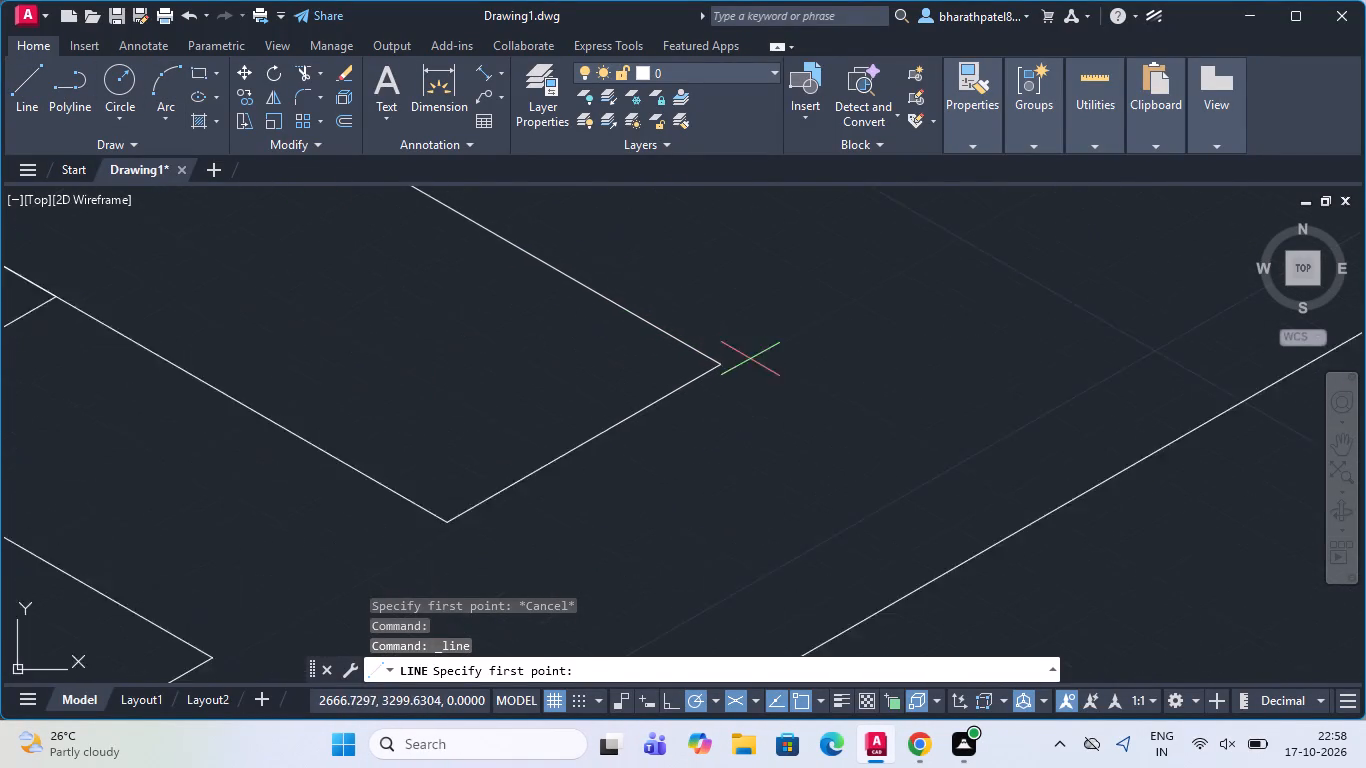
scroll(734, 344, down, 3)
scroll(717, 435, up, 2)
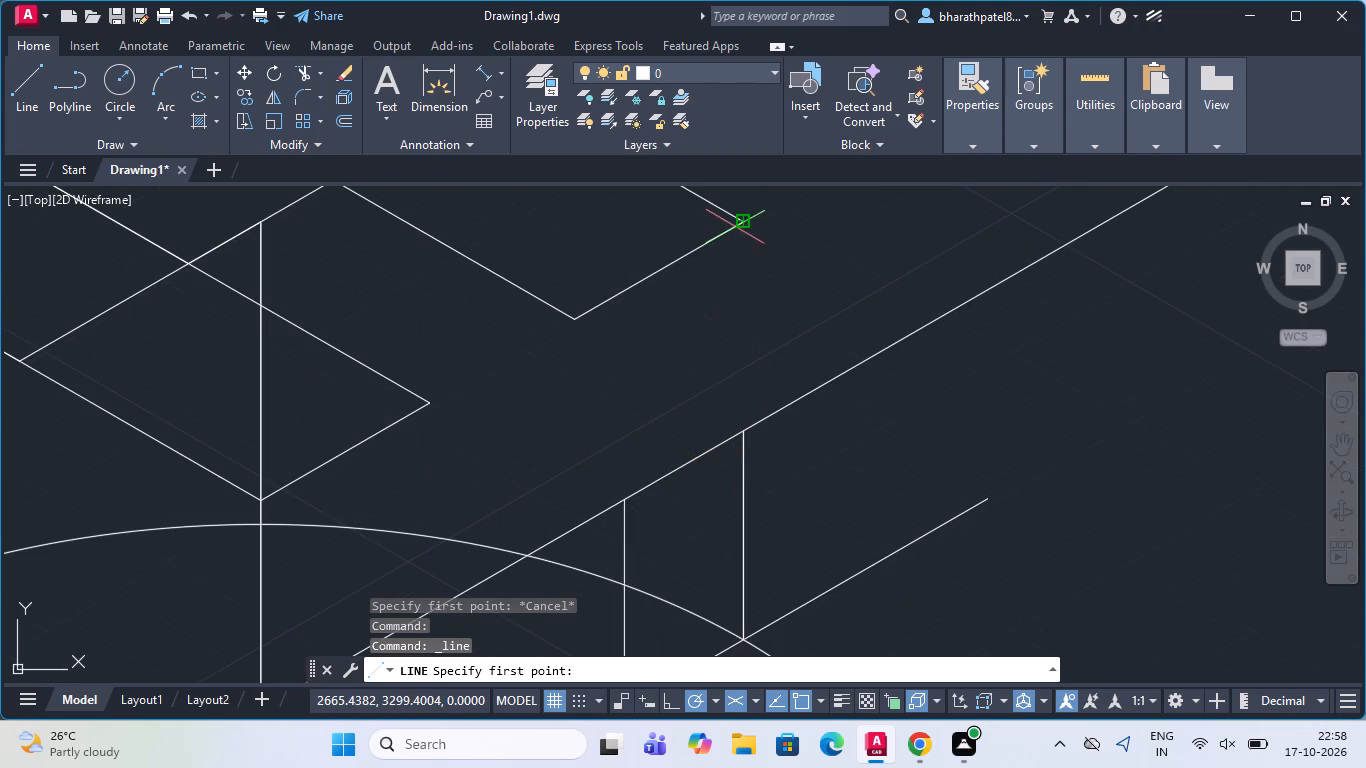
click(738, 222)
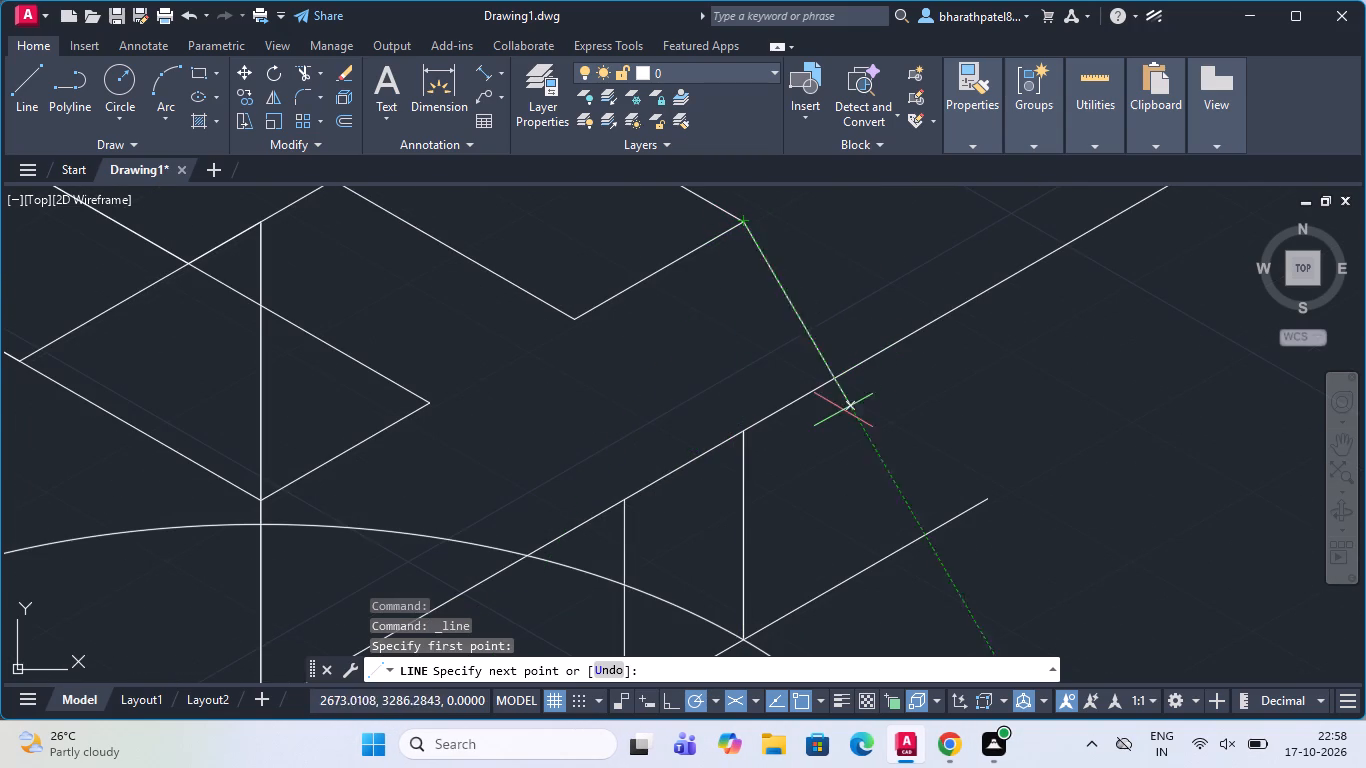
scroll(847, 391, down, 2)
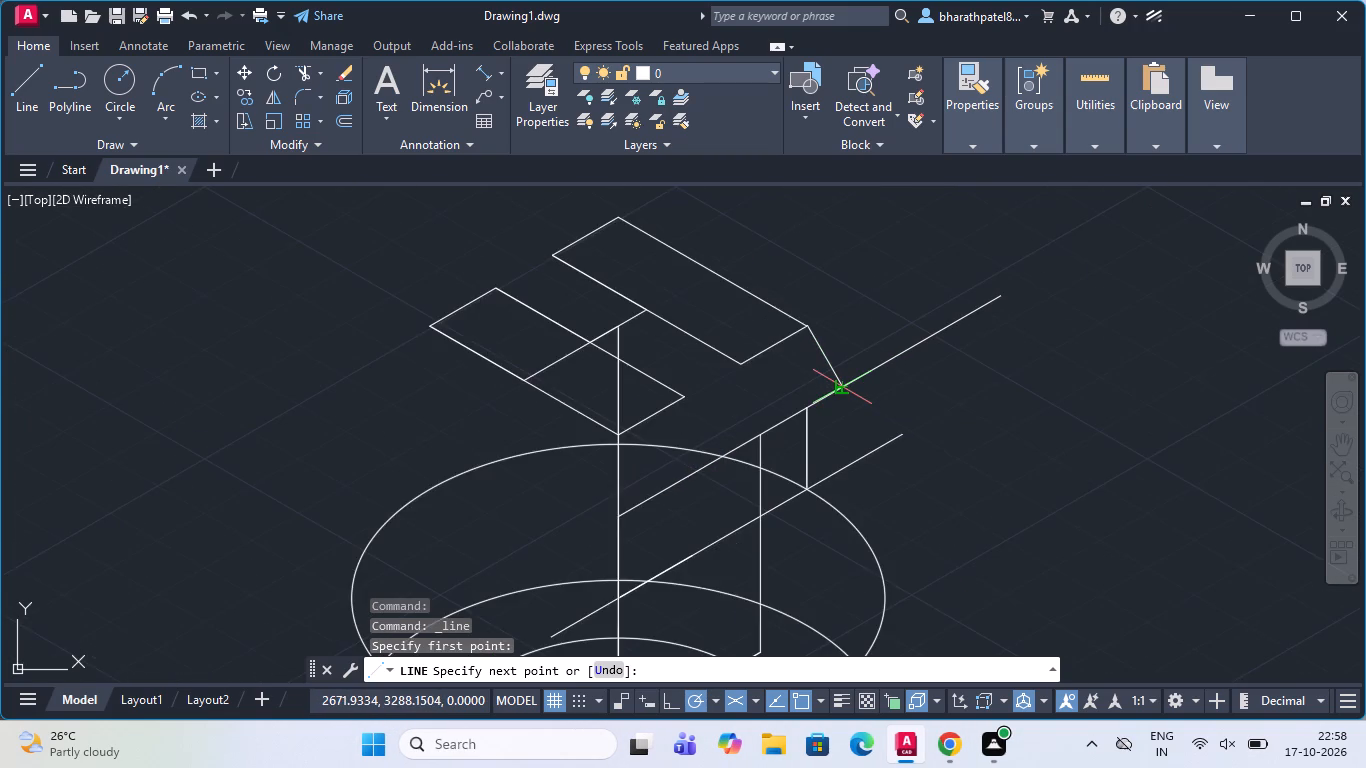
scroll(847, 391, down, 1)
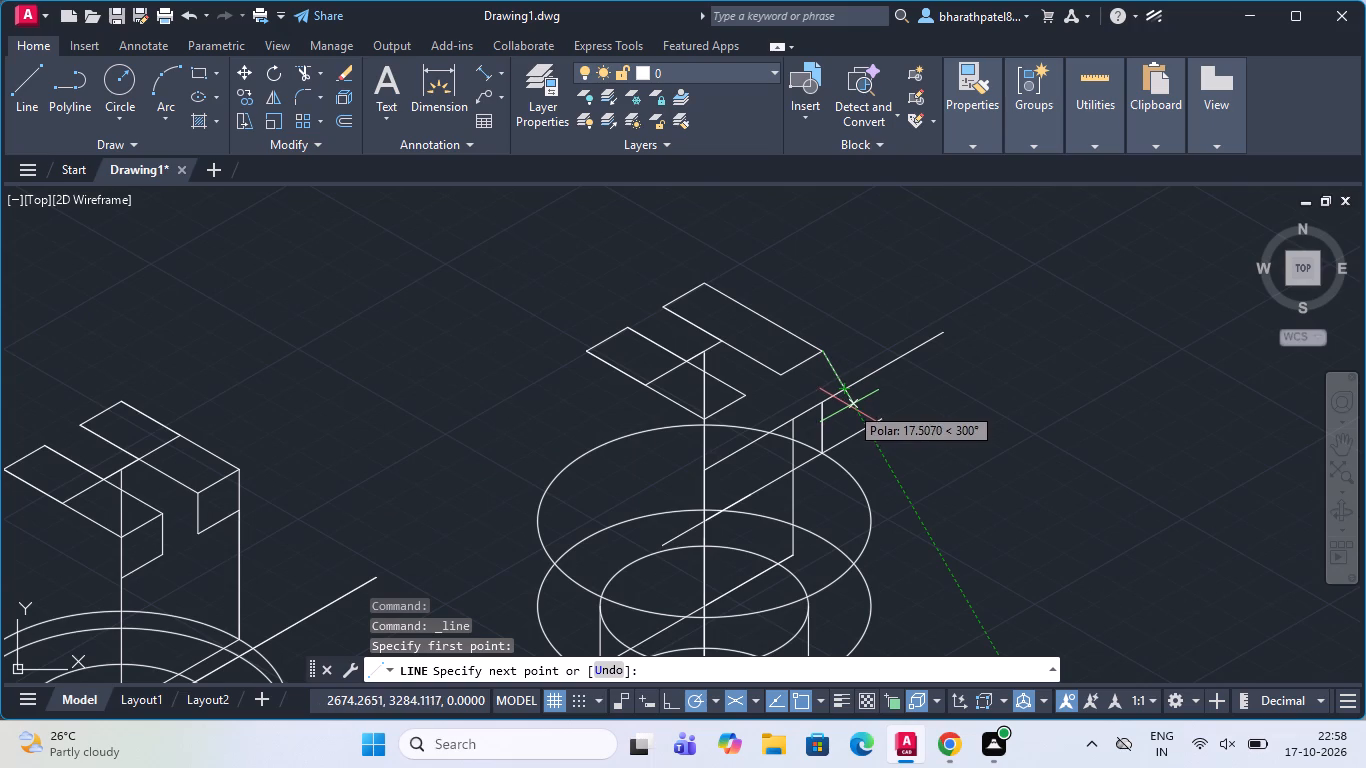
click(873, 451)
key(Escape)
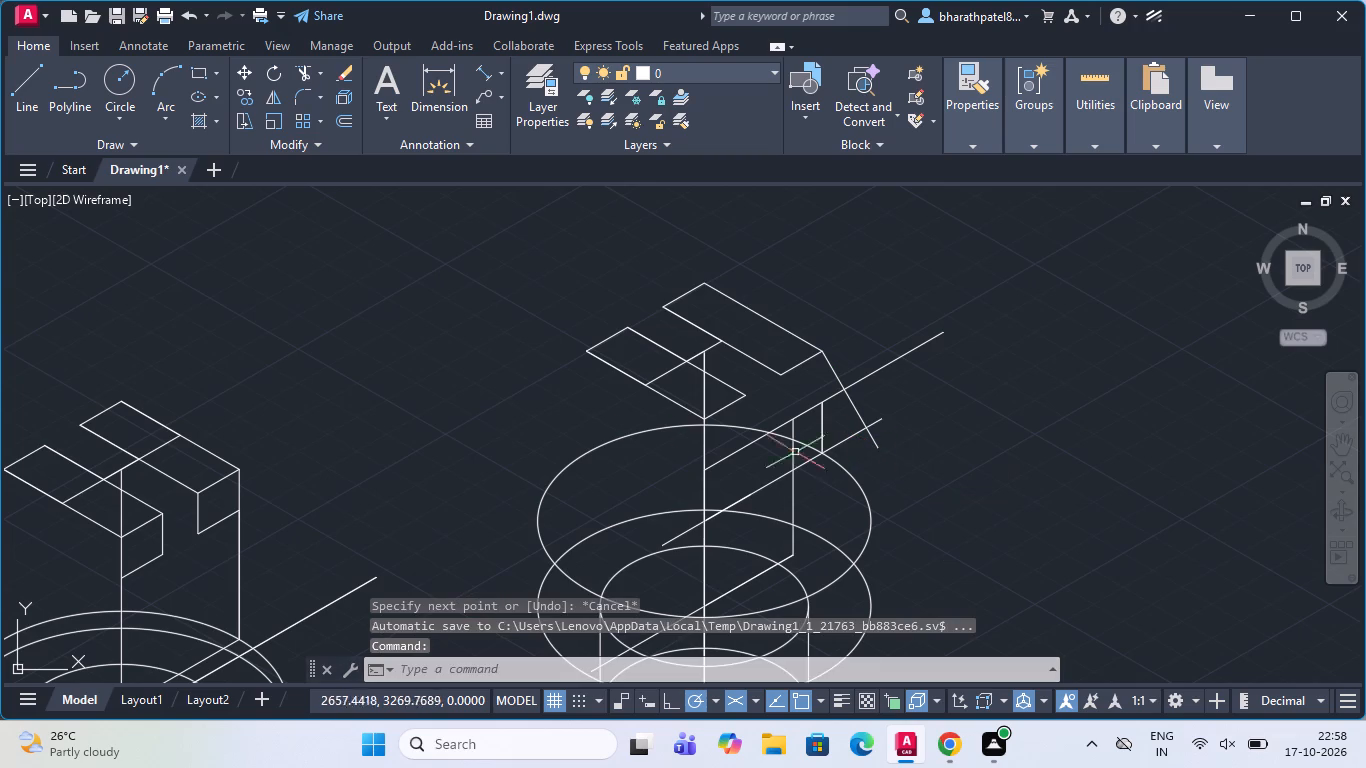
Draw a line from the sloped edge's intersection with the lower oblique line down to the right side of the upper large ellipse.
click(15, 86)
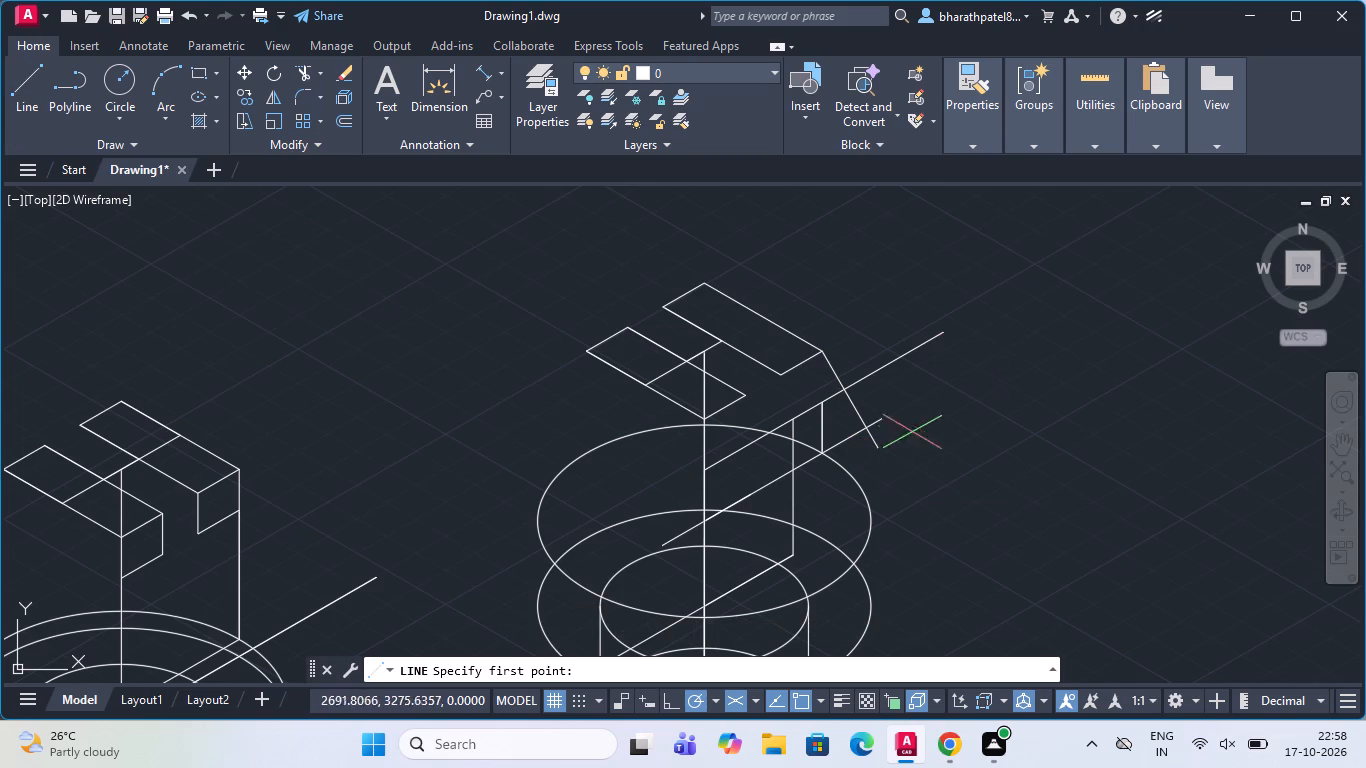
scroll(884, 503, up, 2)
scroll(879, 483, down, 3)
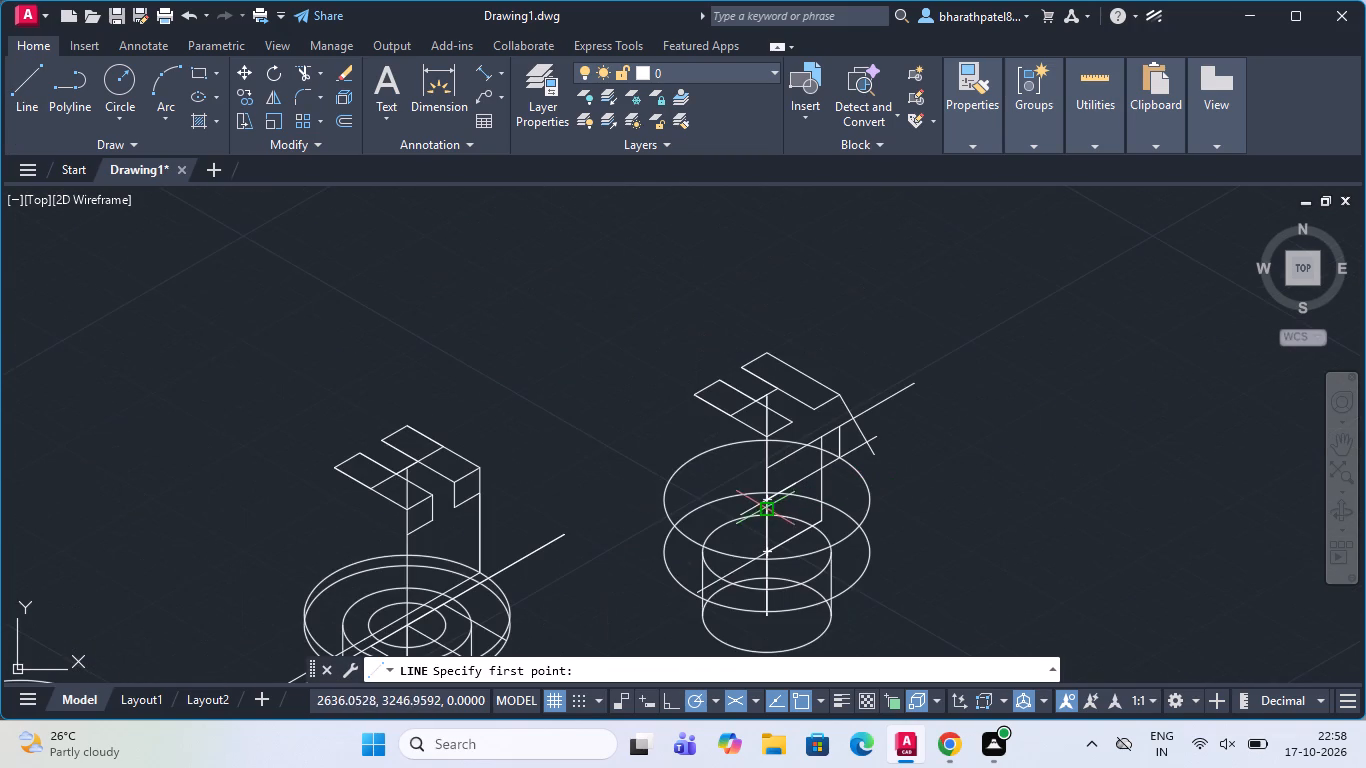
scroll(862, 441, up, 3)
click(860, 453)
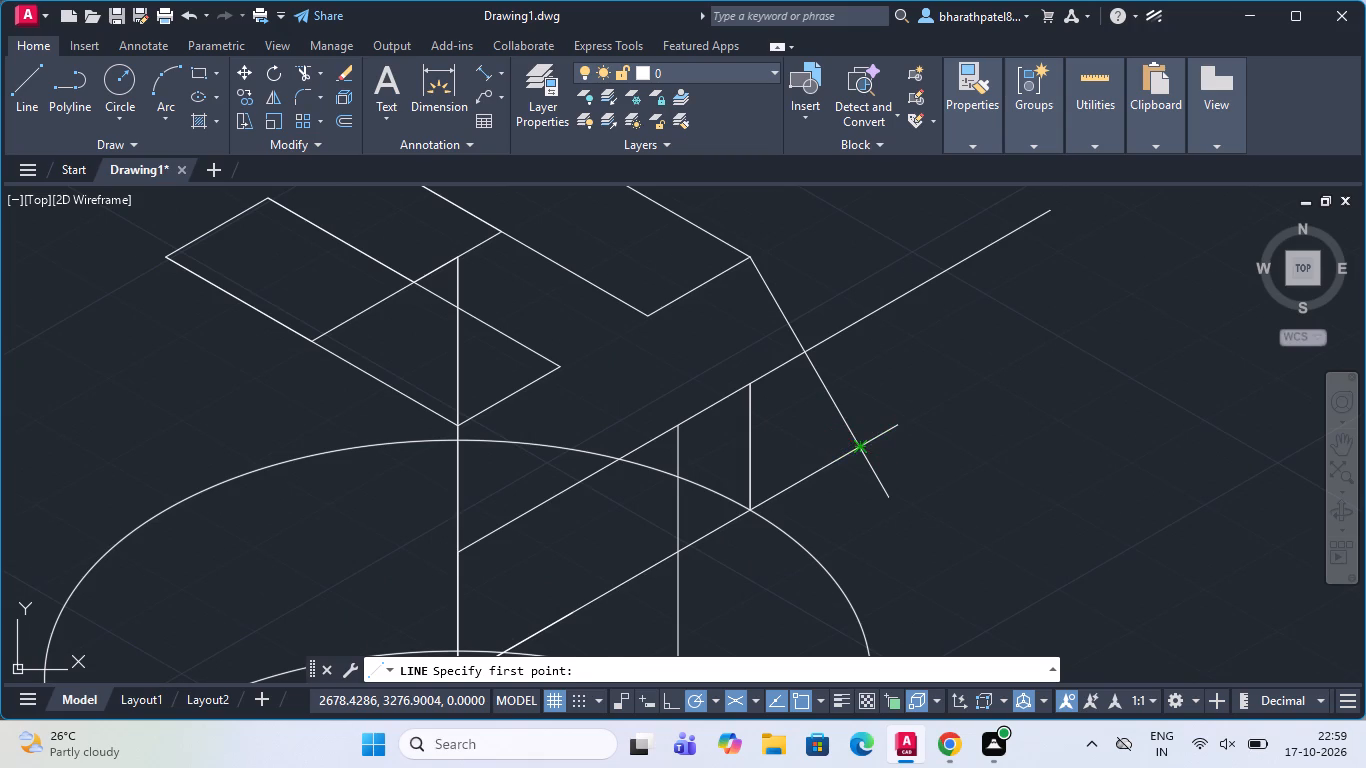
scroll(862, 446, down, 2)
scroll(865, 537, up, 3)
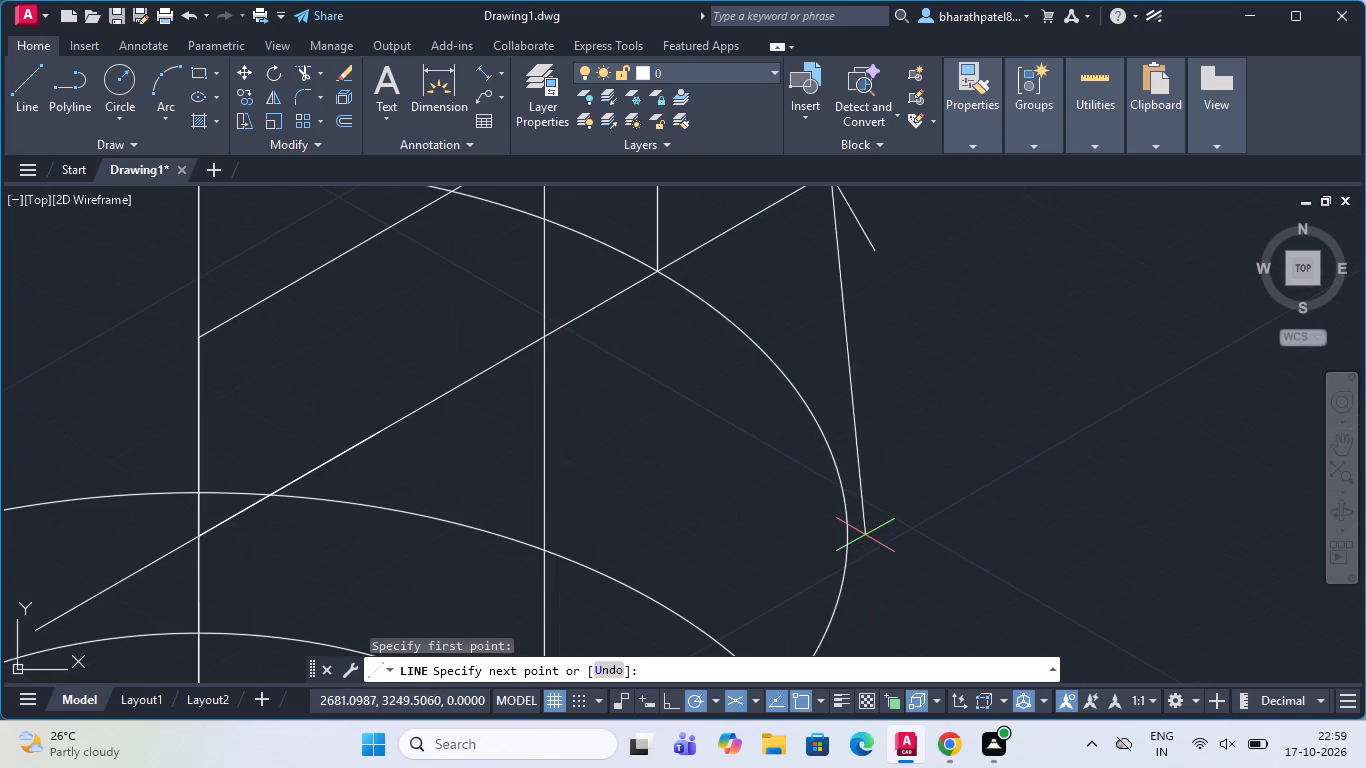
click(842, 531)
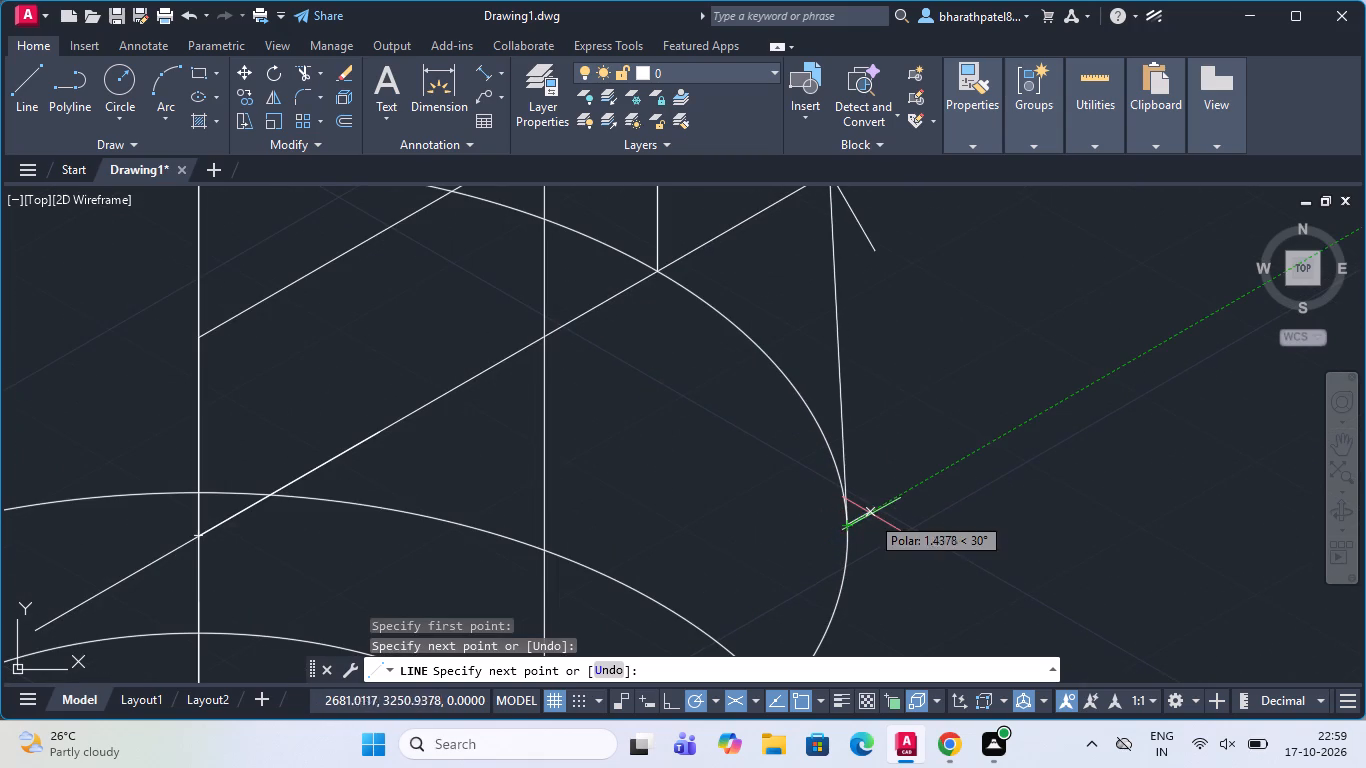
key(Escape)
Trim the overhanging ends of the sloped edge and the lower oblique line beyond their intersection.
scroll(899, 469, down, 3)
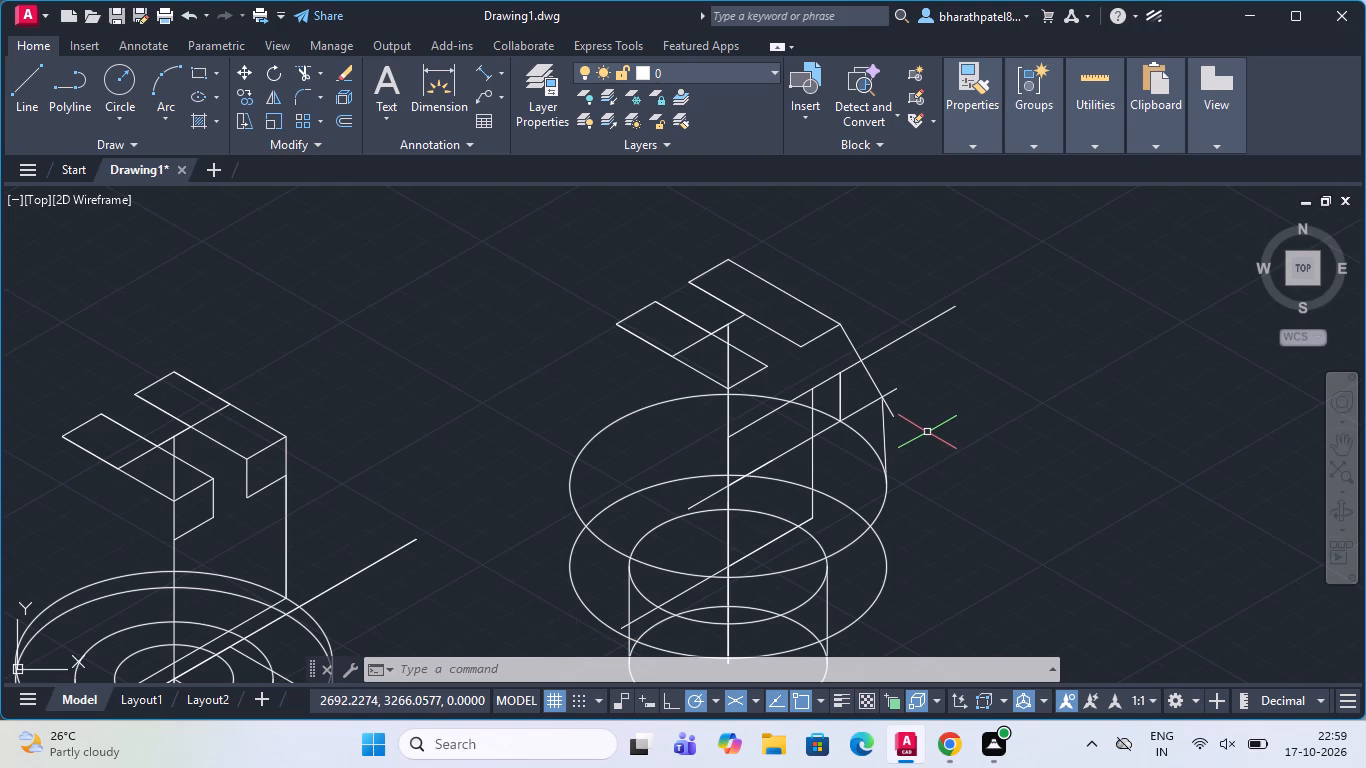
scroll(925, 389, up, 2)
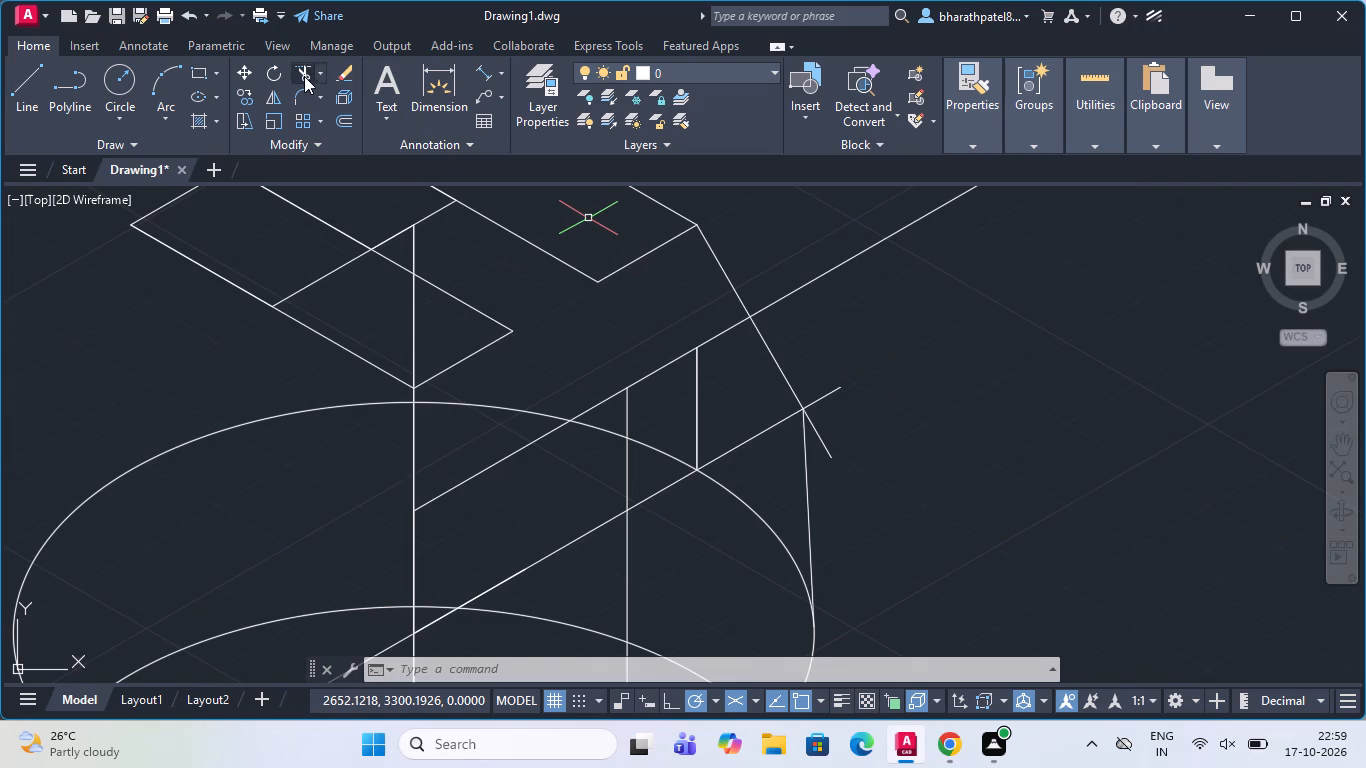
click(300, 75)
scroll(796, 471, up, 3)
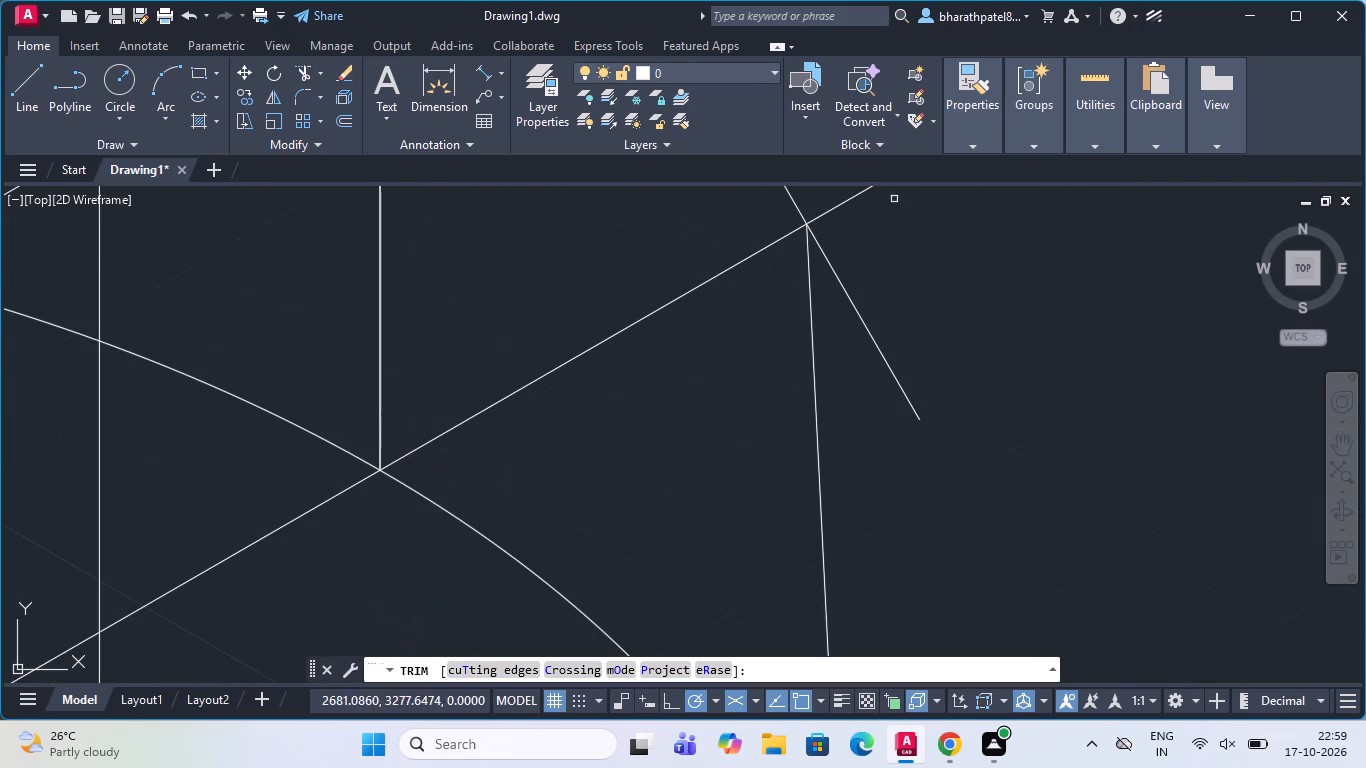
drag(821, 175, 846, 329)
scroll(844, 329, down, 2)
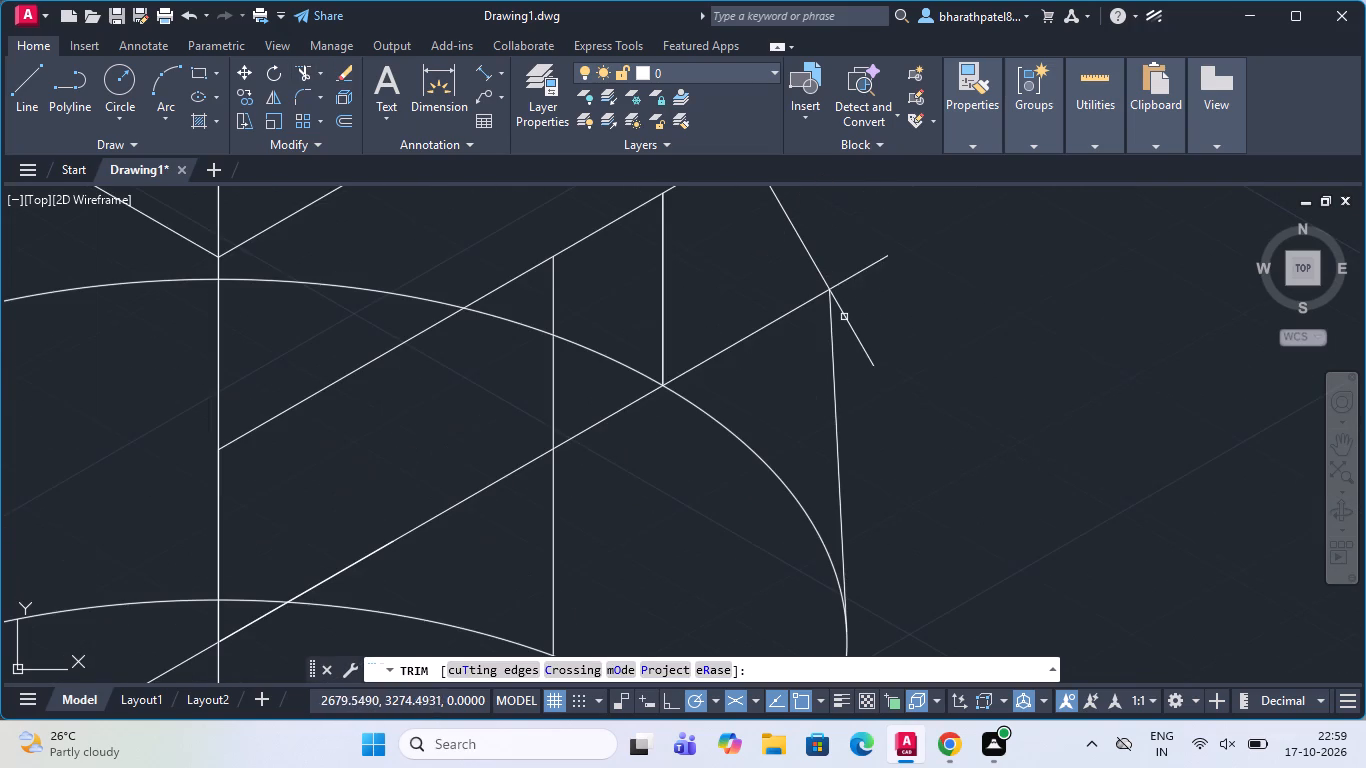
drag(858, 239, 858, 248)
click(849, 348)
Trim the part of the upper oblique line that extends beyond the sloped edge.
scroll(876, 312, down, 2)
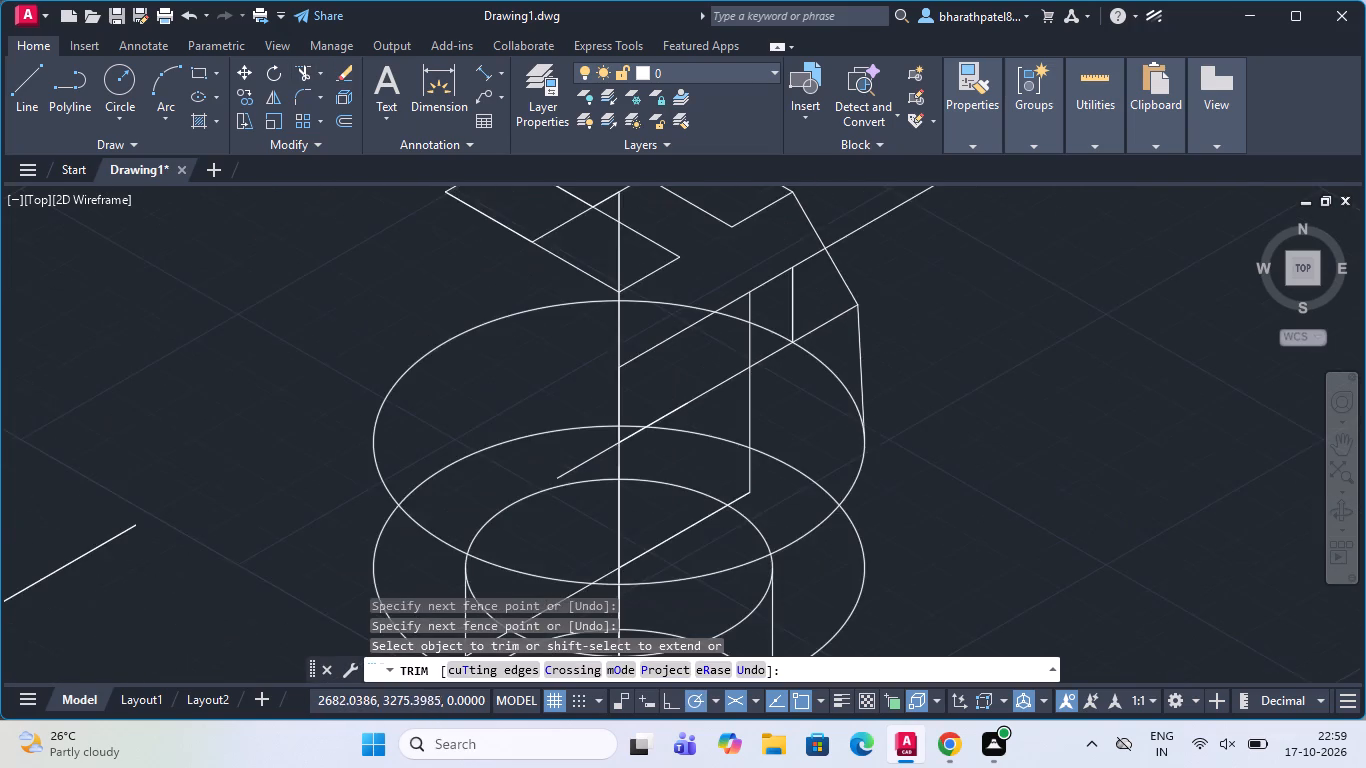
scroll(911, 270, down, 3)
scroll(916, 232, up, 3)
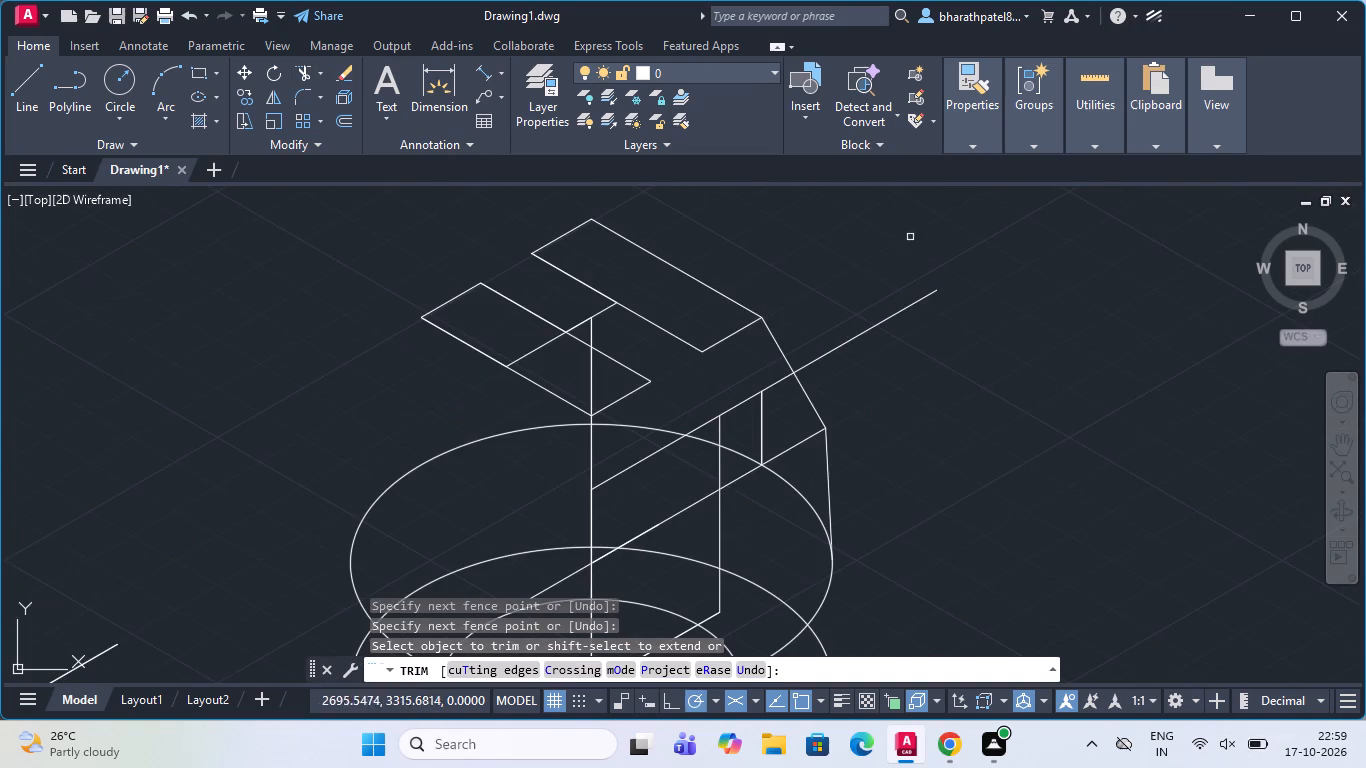
scroll(878, 318, down, 1)
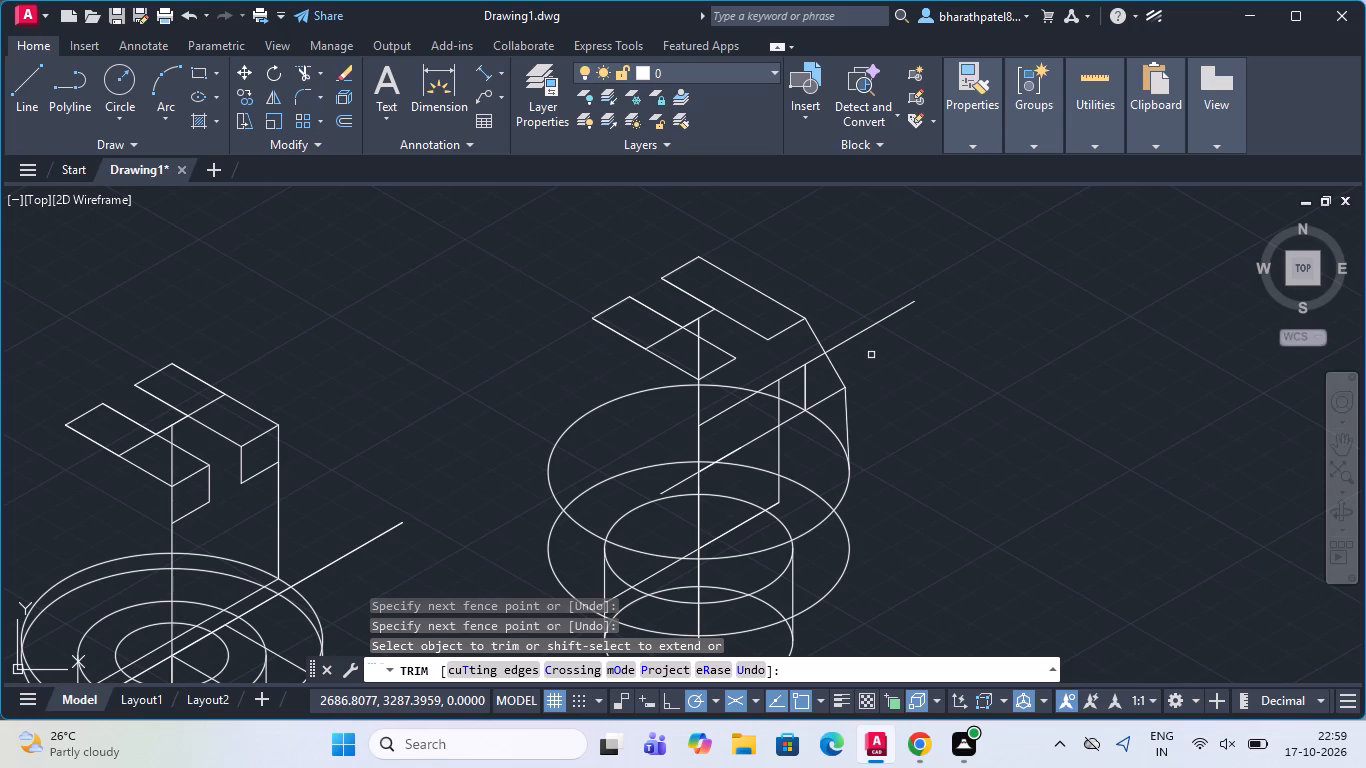
scroll(843, 337, down, 1)
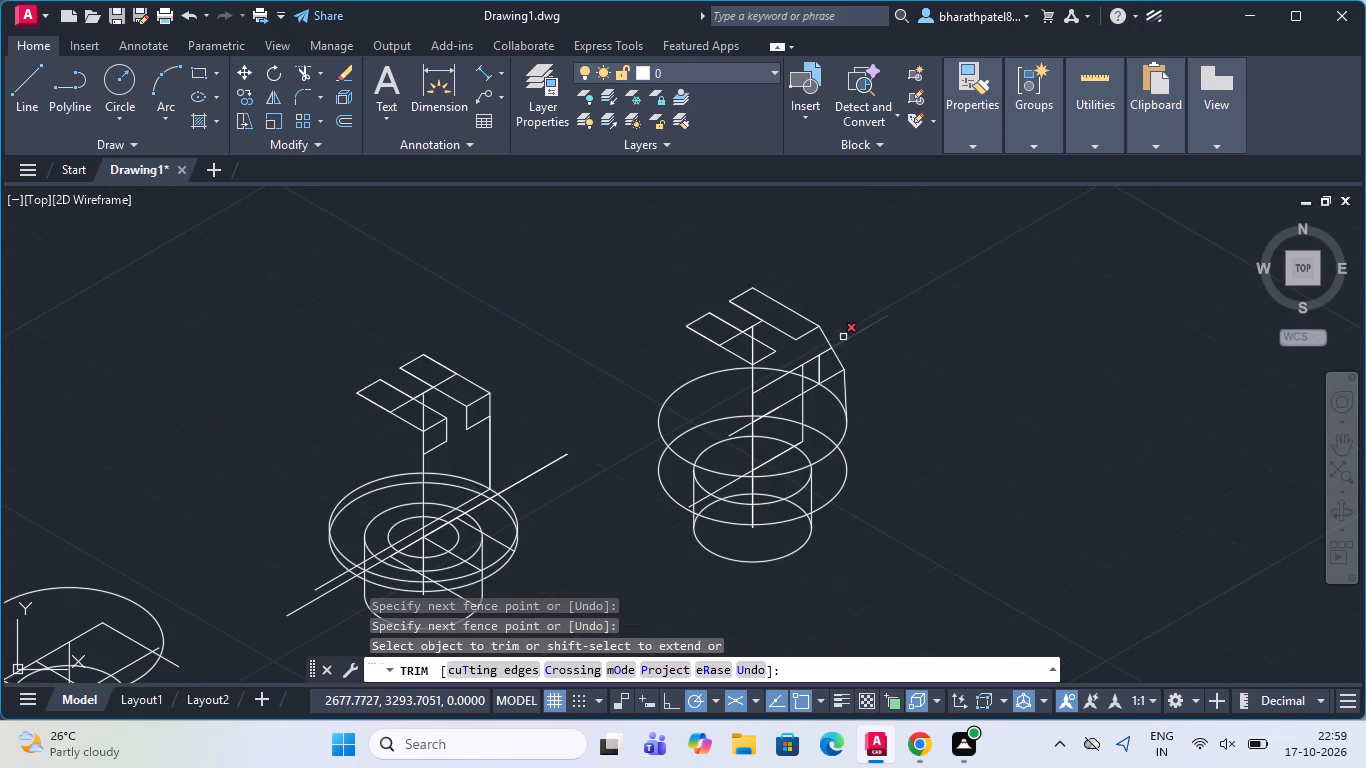
scroll(864, 369, up, 2)
scroll(864, 368, down, 1)
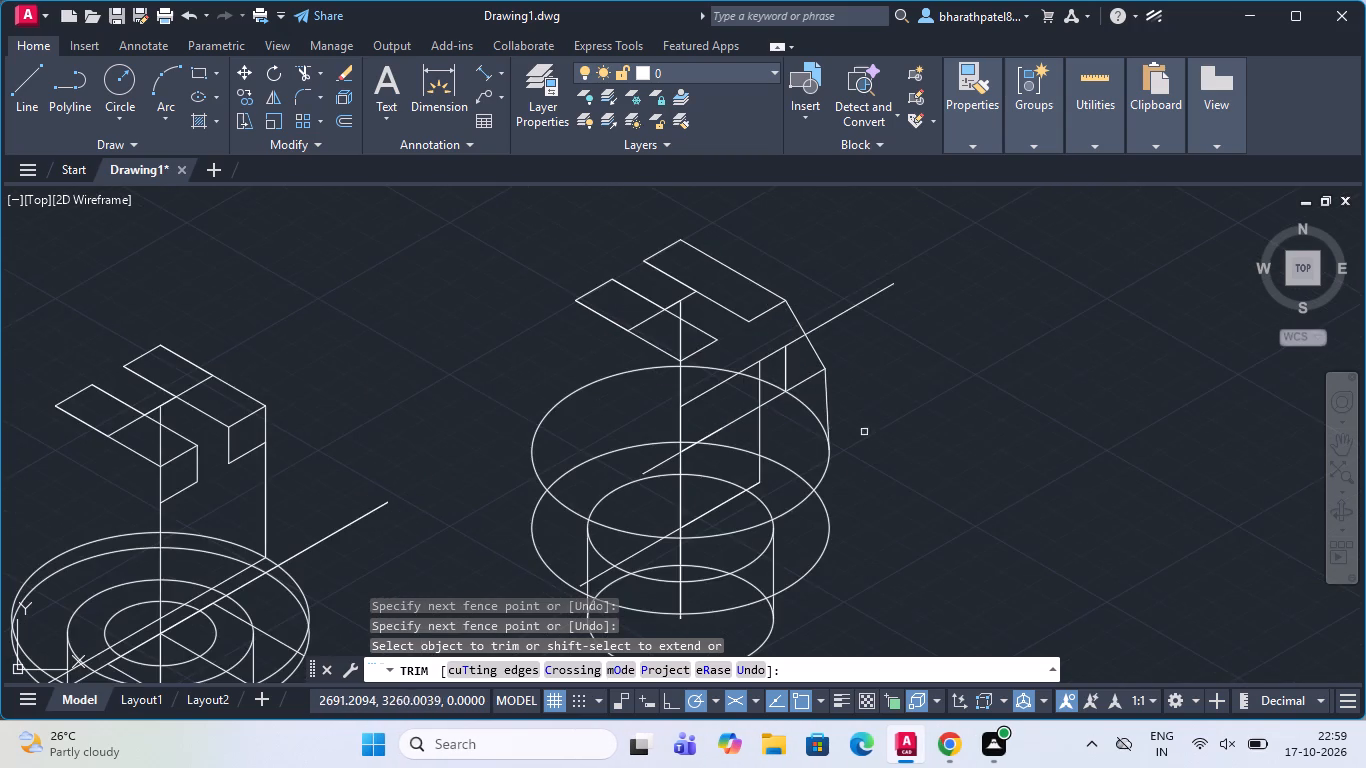
scroll(861, 465, up, 1)
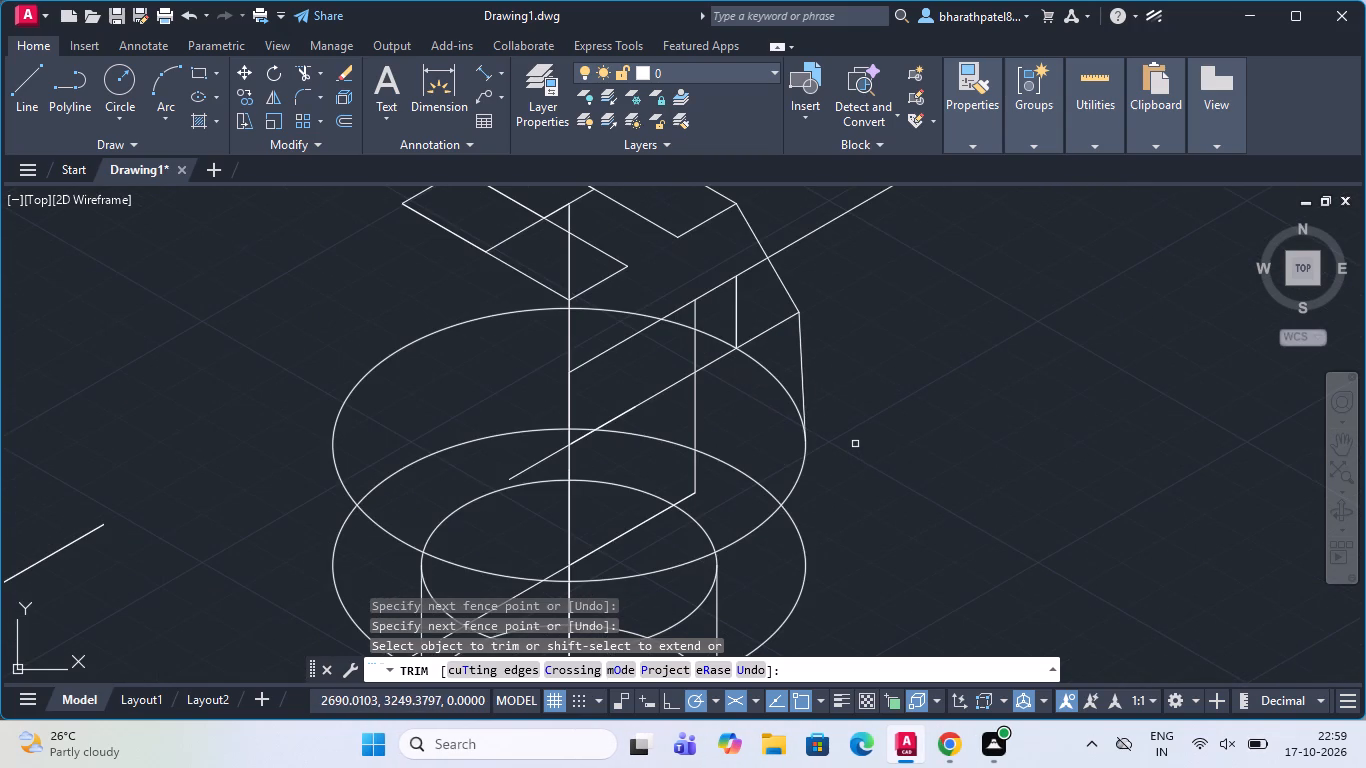
scroll(855, 443, down, 1)
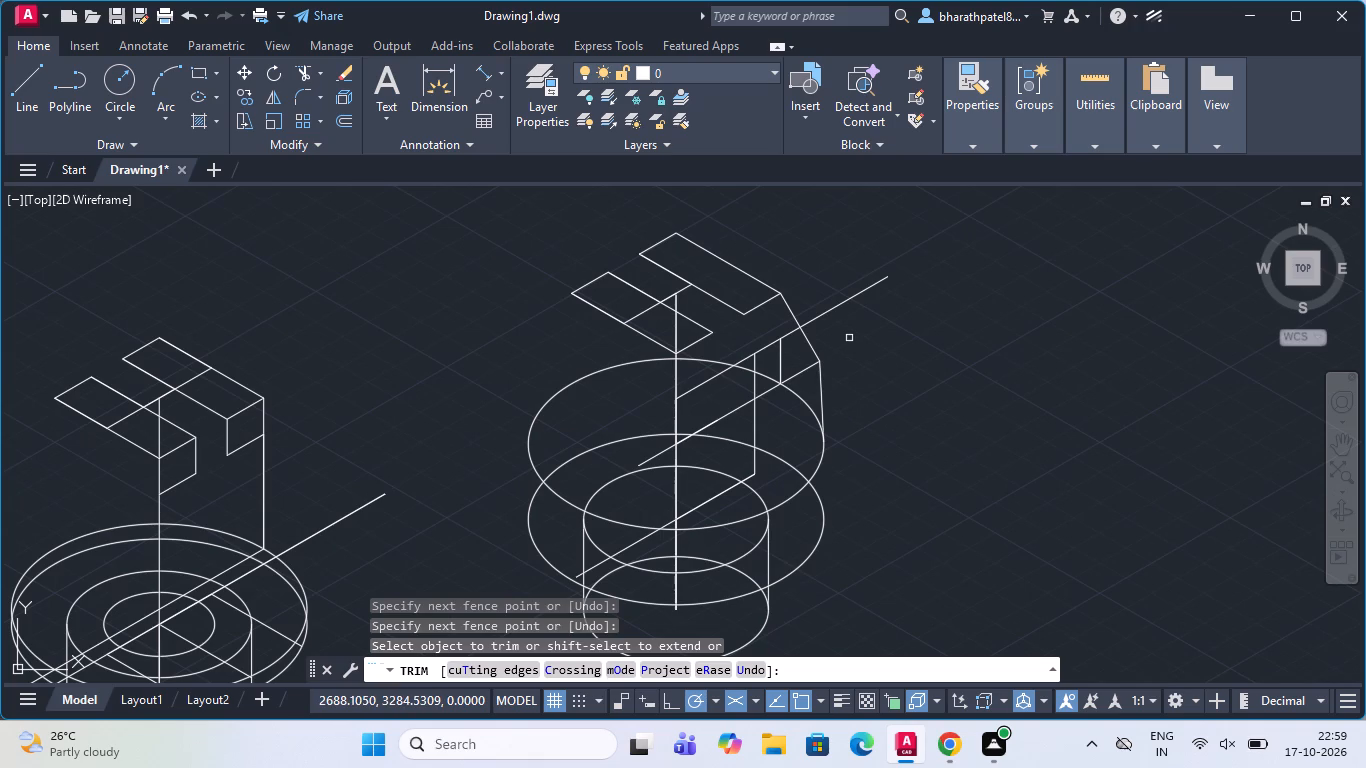
scroll(843, 338, up, 1)
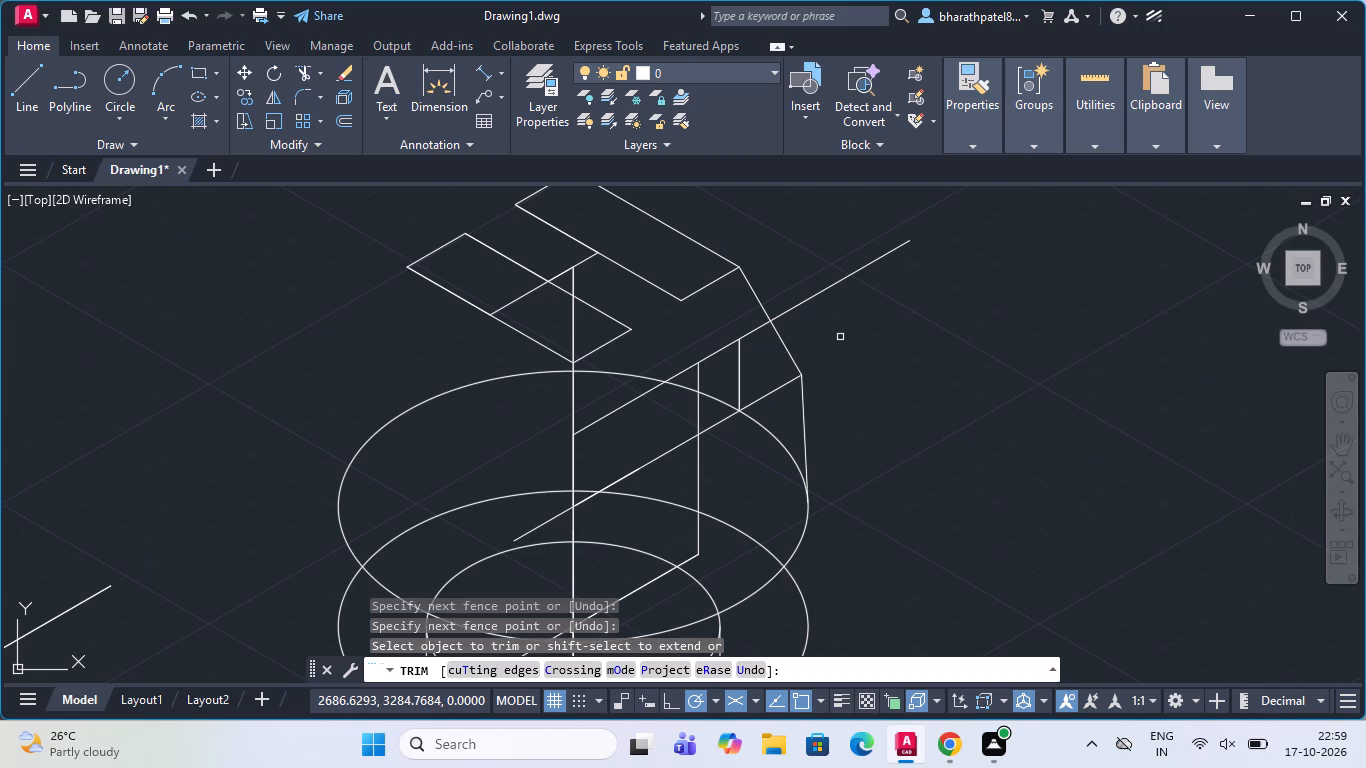
scroll(840, 334, down, 1)
scroll(837, 284, up, 1)
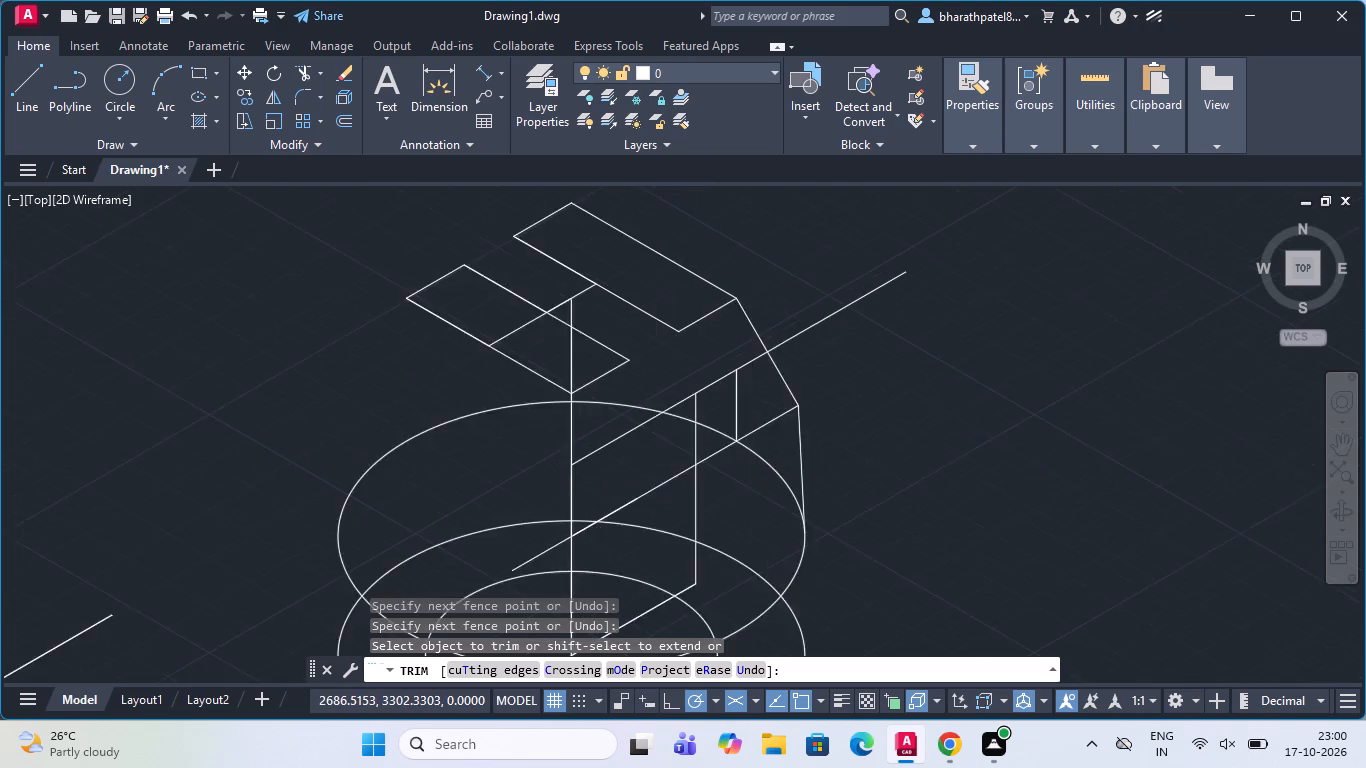
scroll(837, 284, up, 1)
click(810, 303)
click(863, 380)
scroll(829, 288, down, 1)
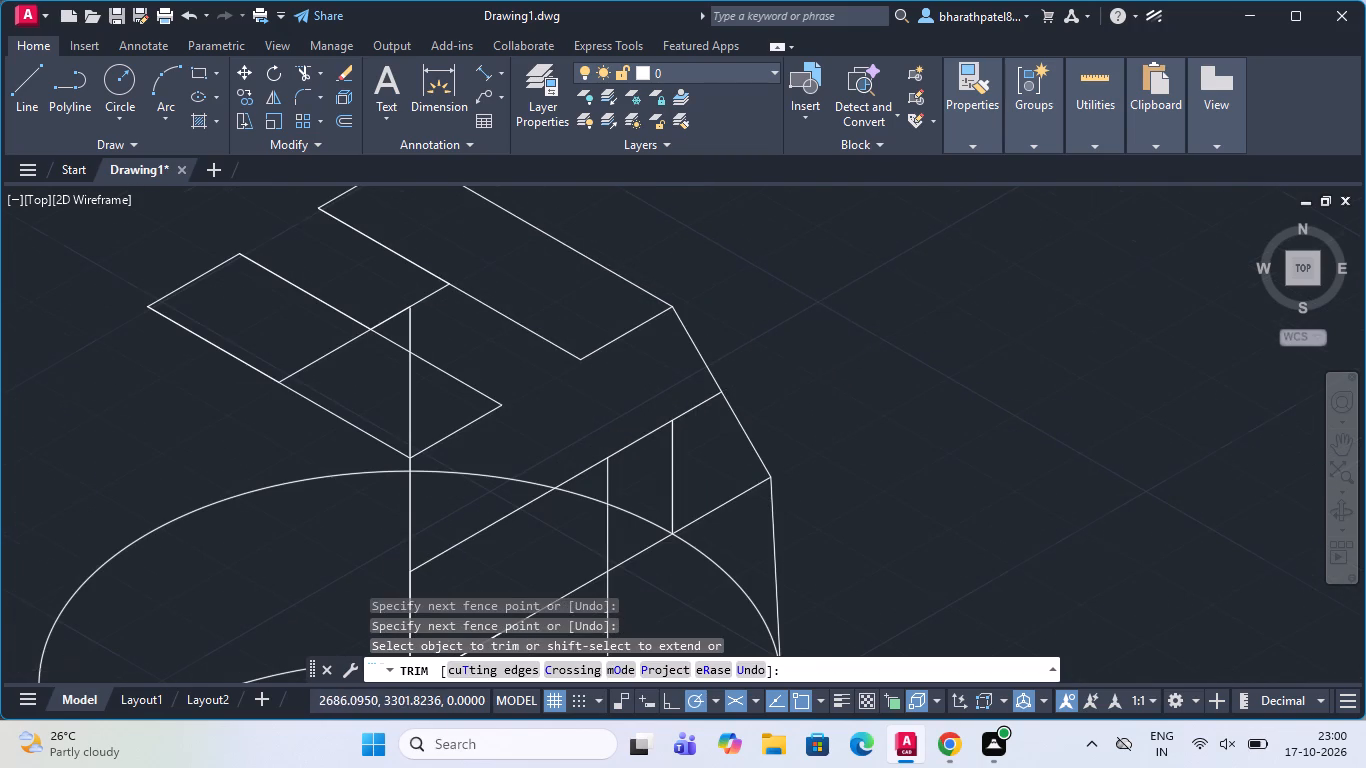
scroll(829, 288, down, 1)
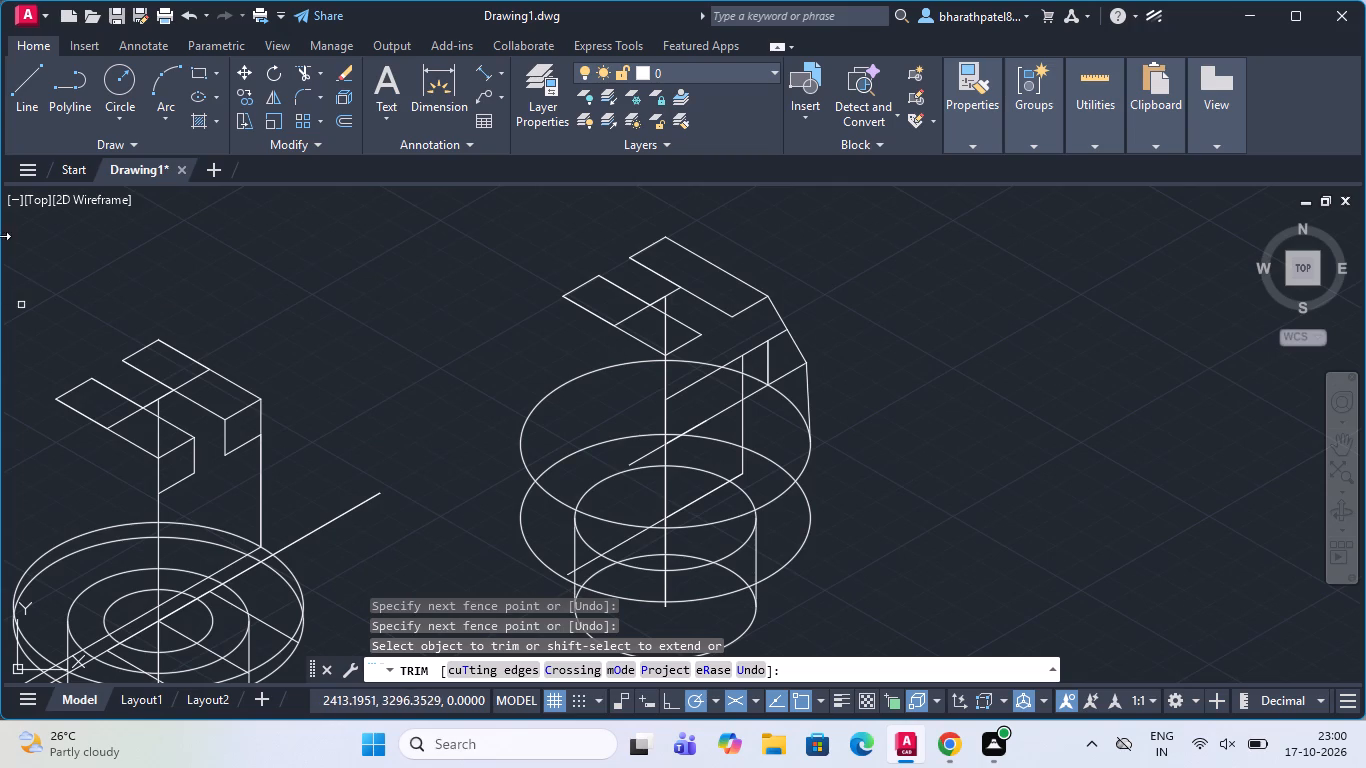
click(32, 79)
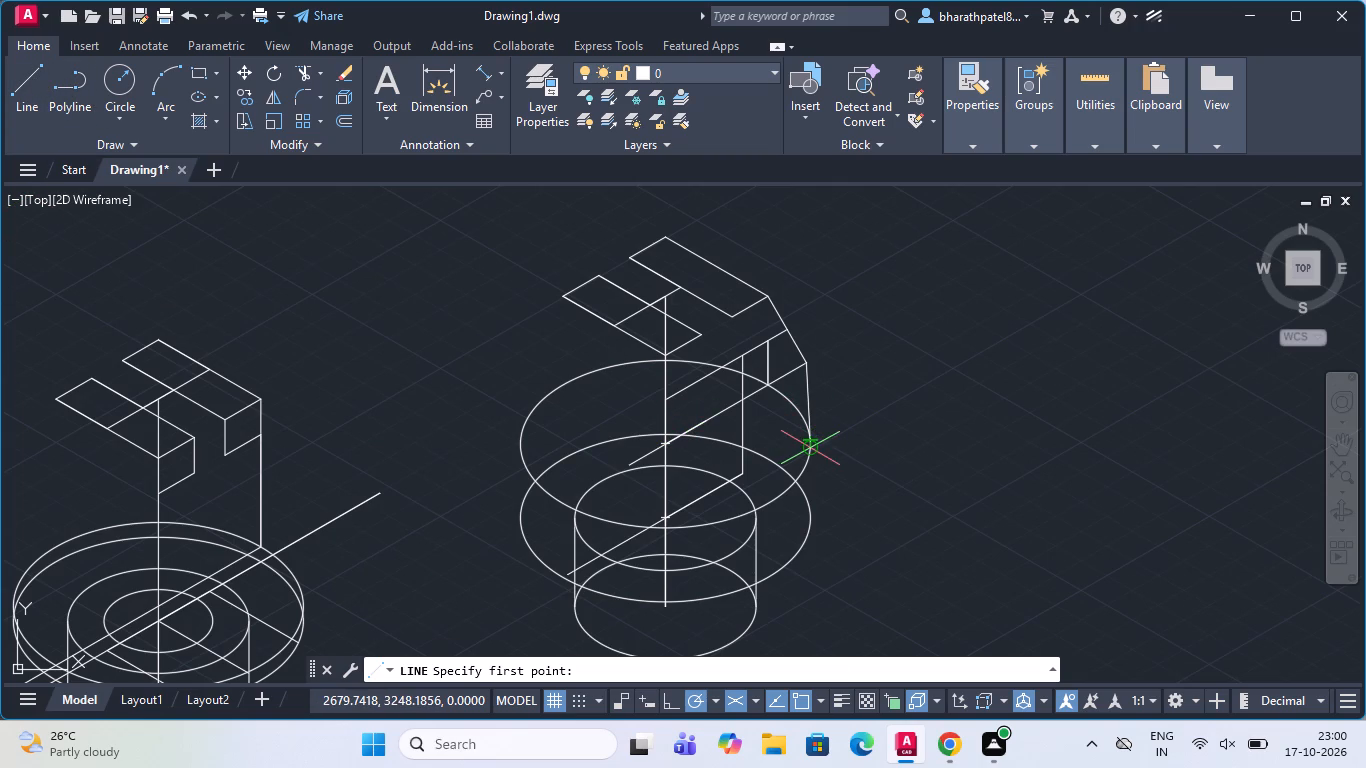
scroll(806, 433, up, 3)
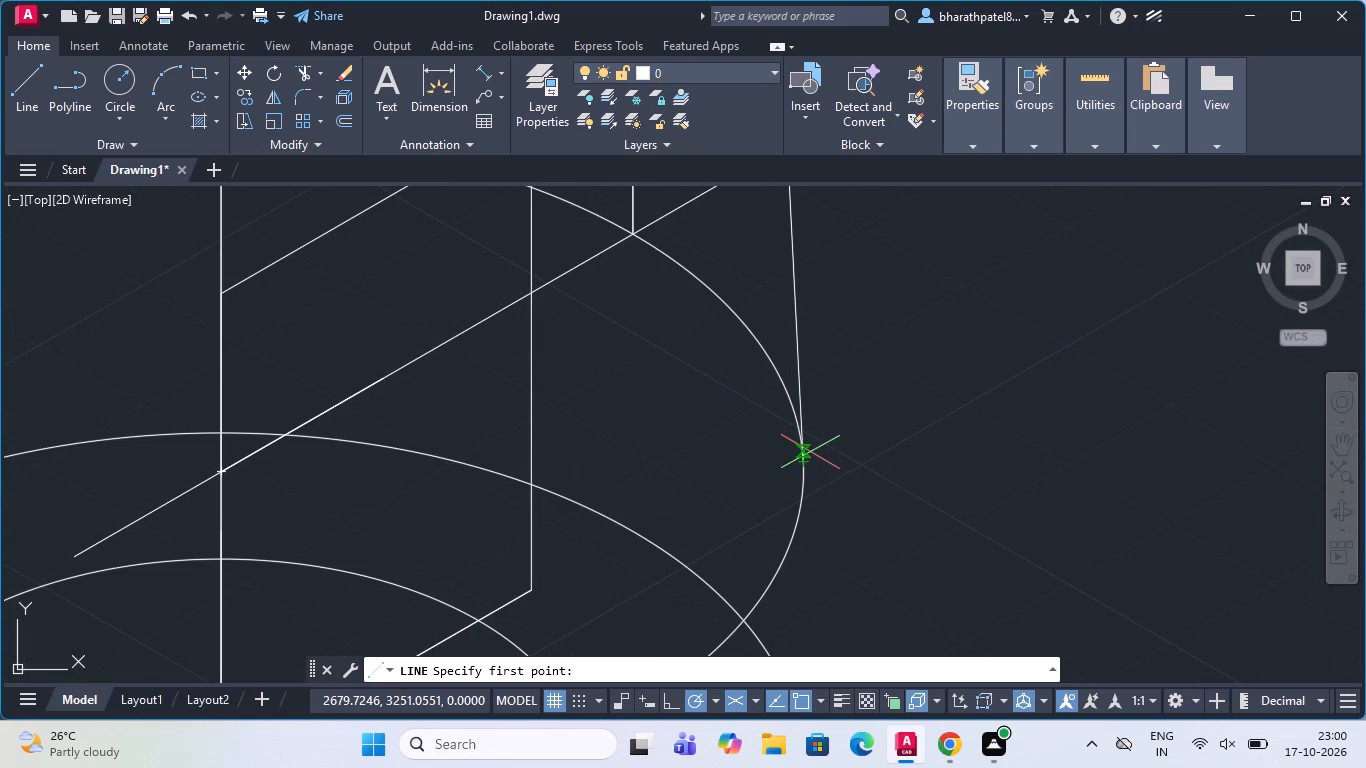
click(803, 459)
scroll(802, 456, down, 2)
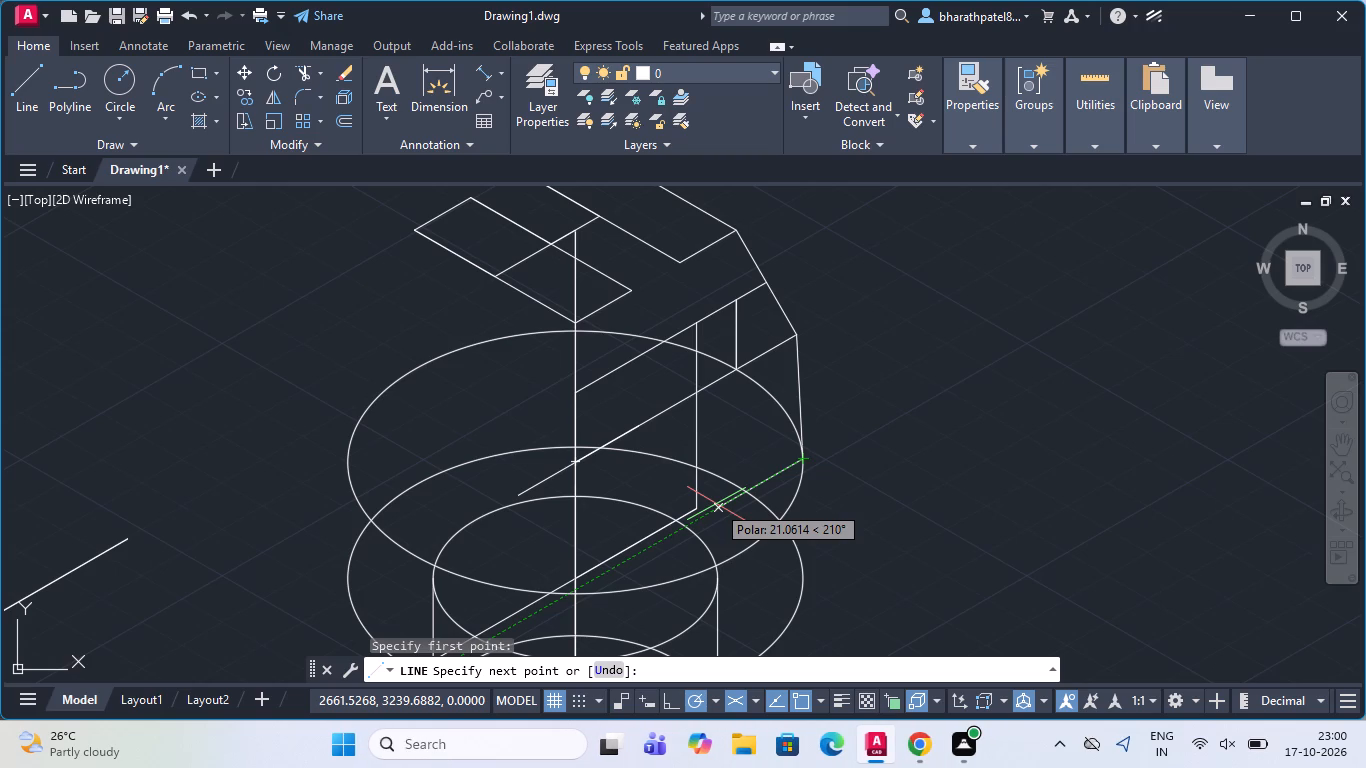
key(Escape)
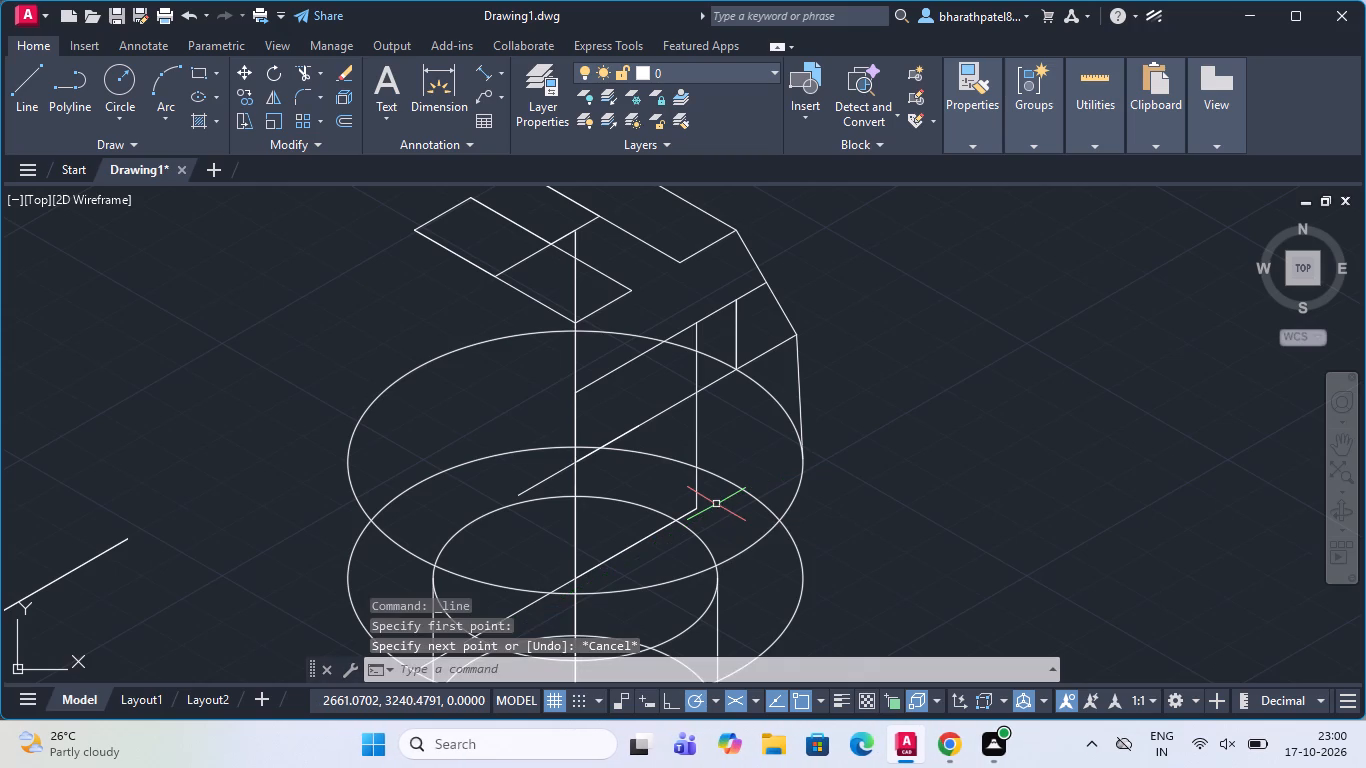
Draw a vertical line from the rear prong's inner front corner down past the upper oblique line.
scroll(651, 325, down, 2)
scroll(658, 309, up, 1)
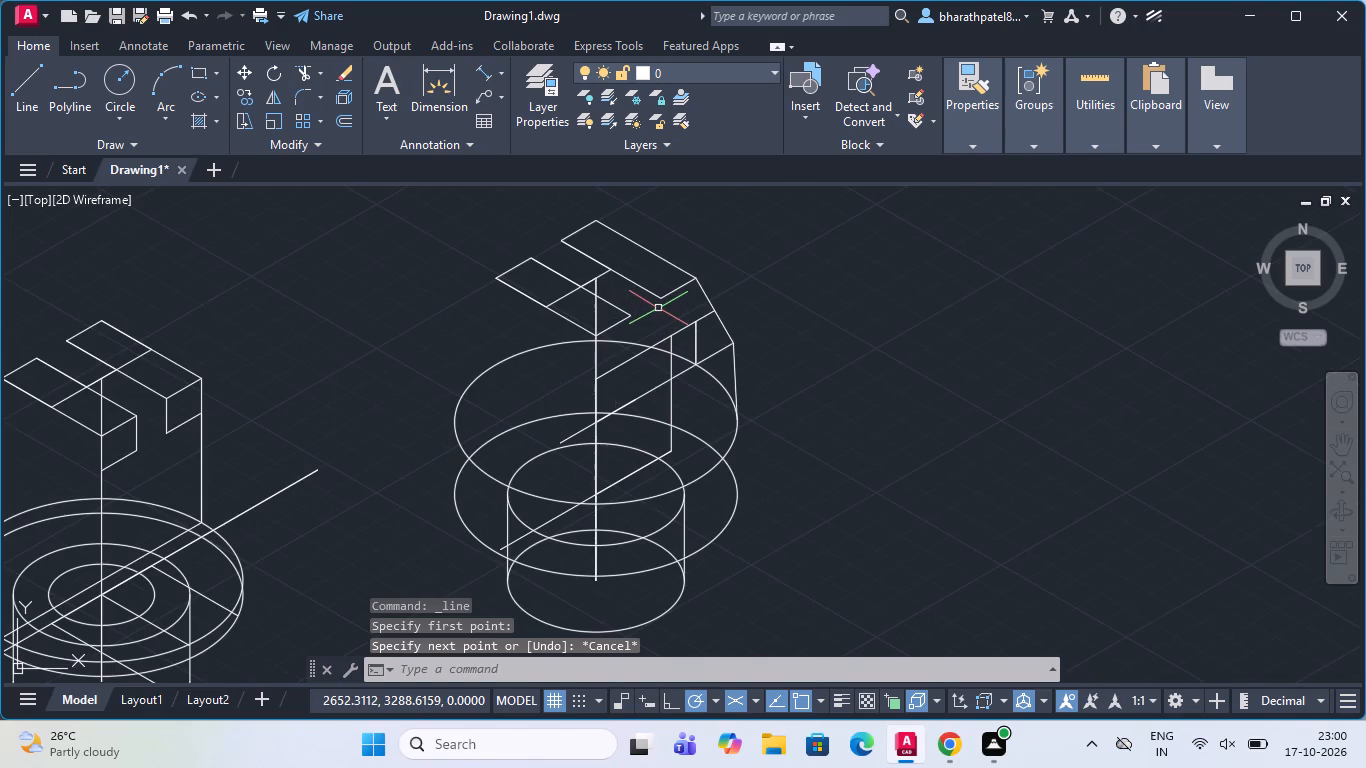
scroll(659, 308, up, 1)
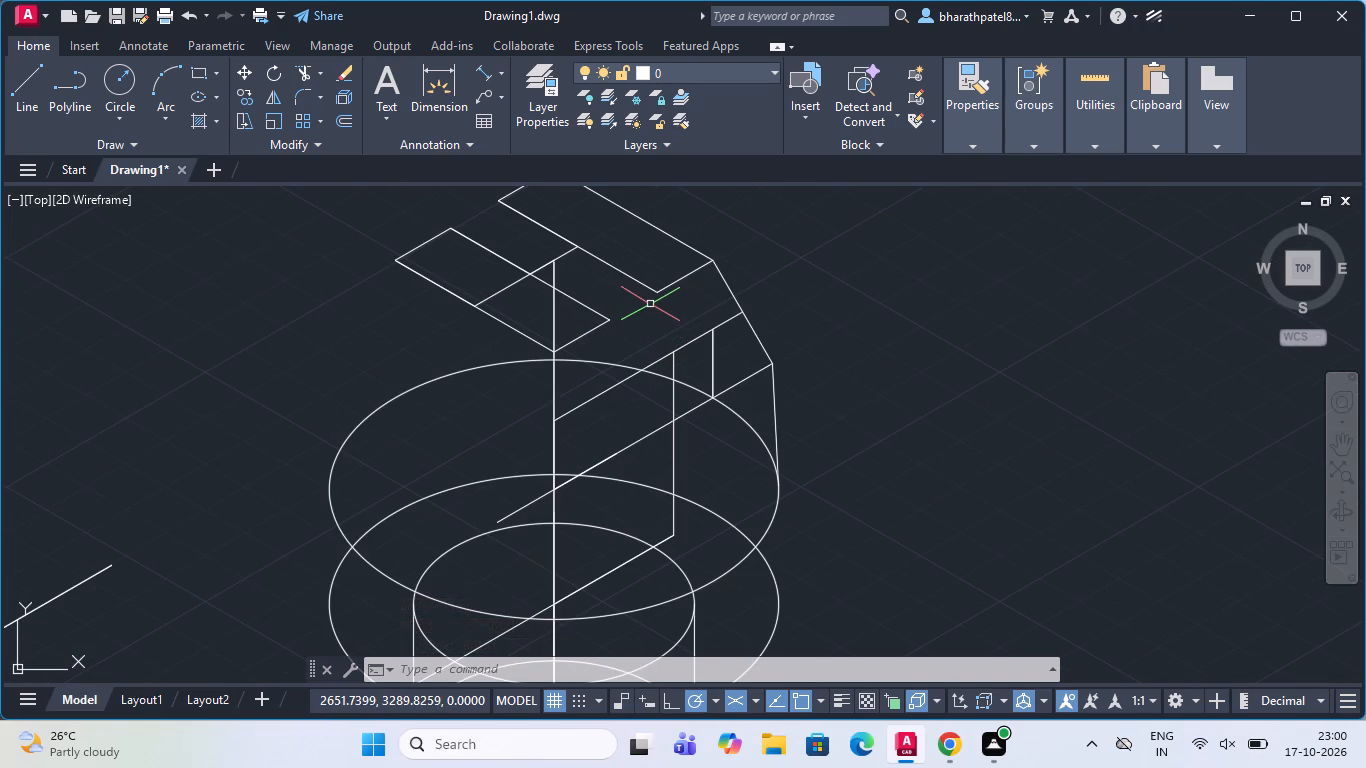
click(27, 101)
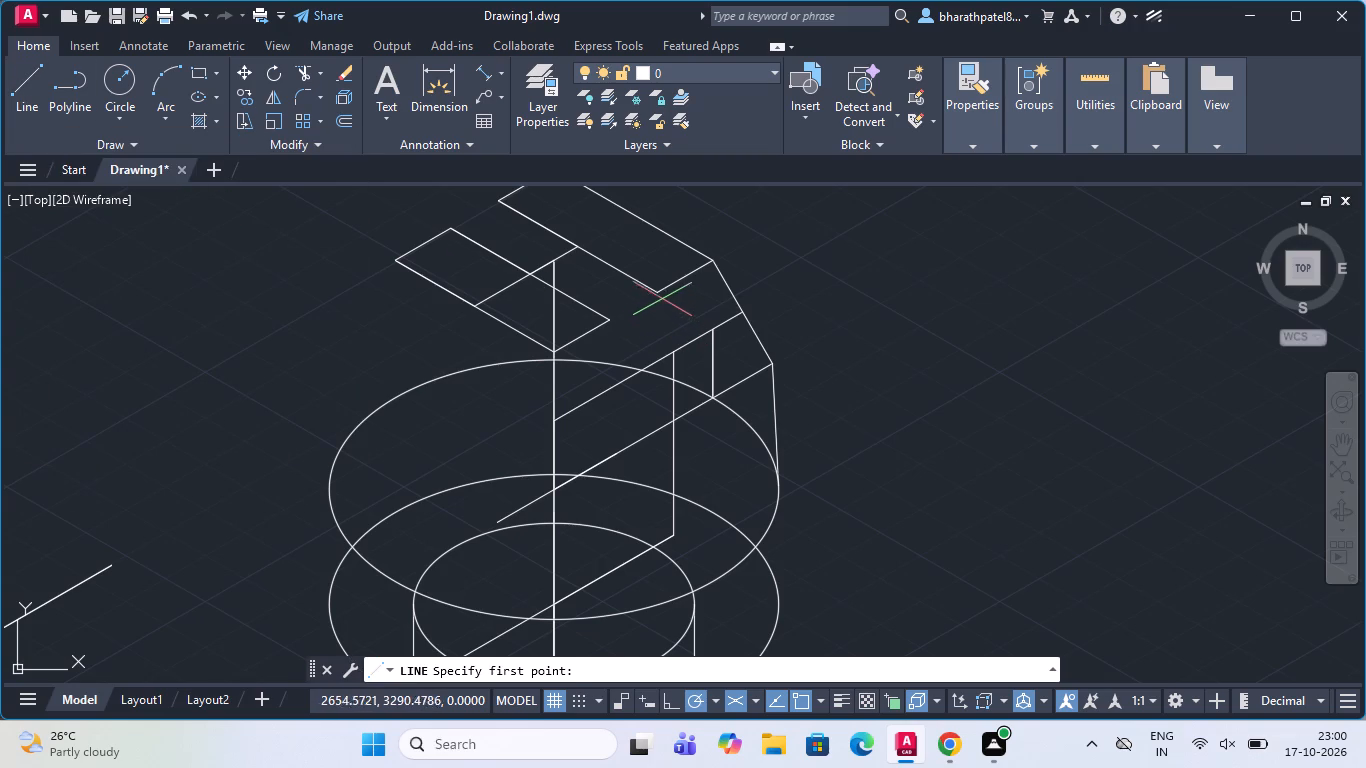
click(657, 292)
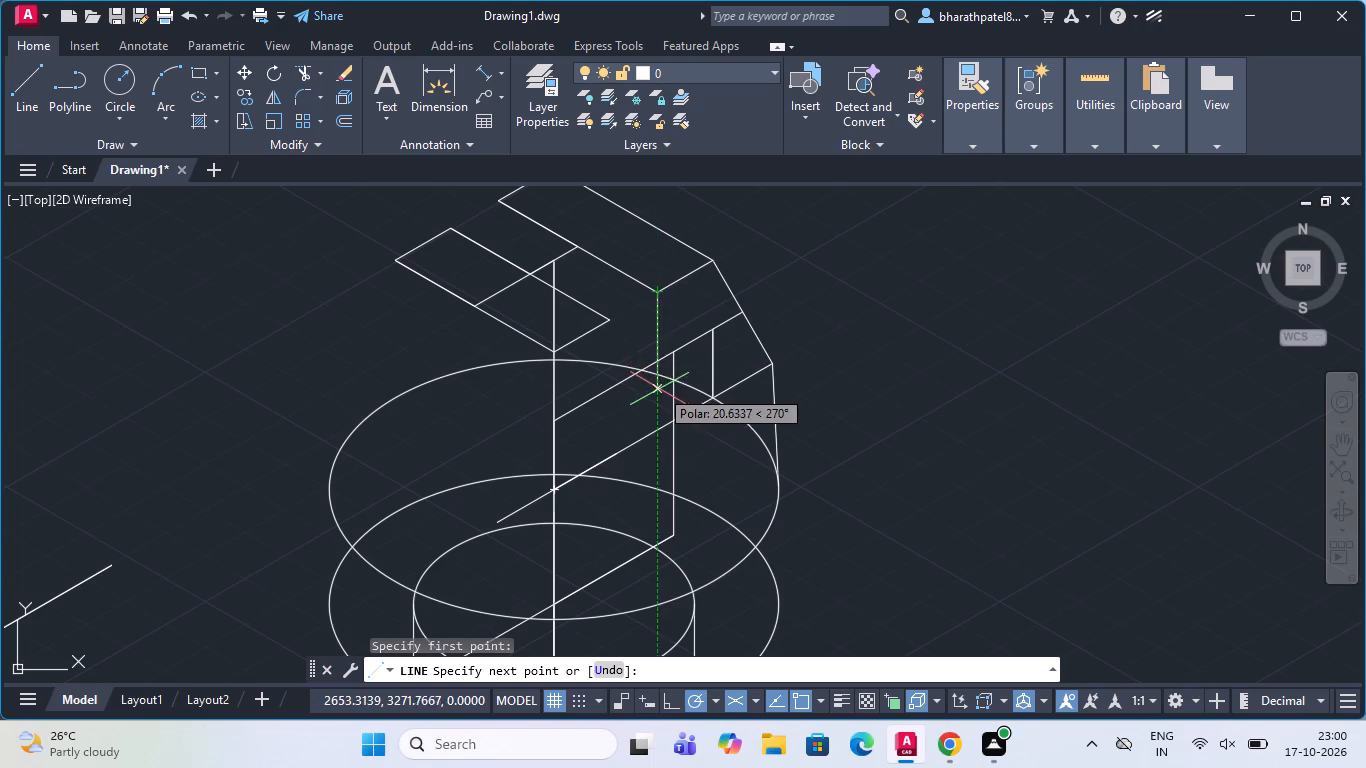
scroll(659, 388, up, 4)
scroll(654, 324, down, 3)
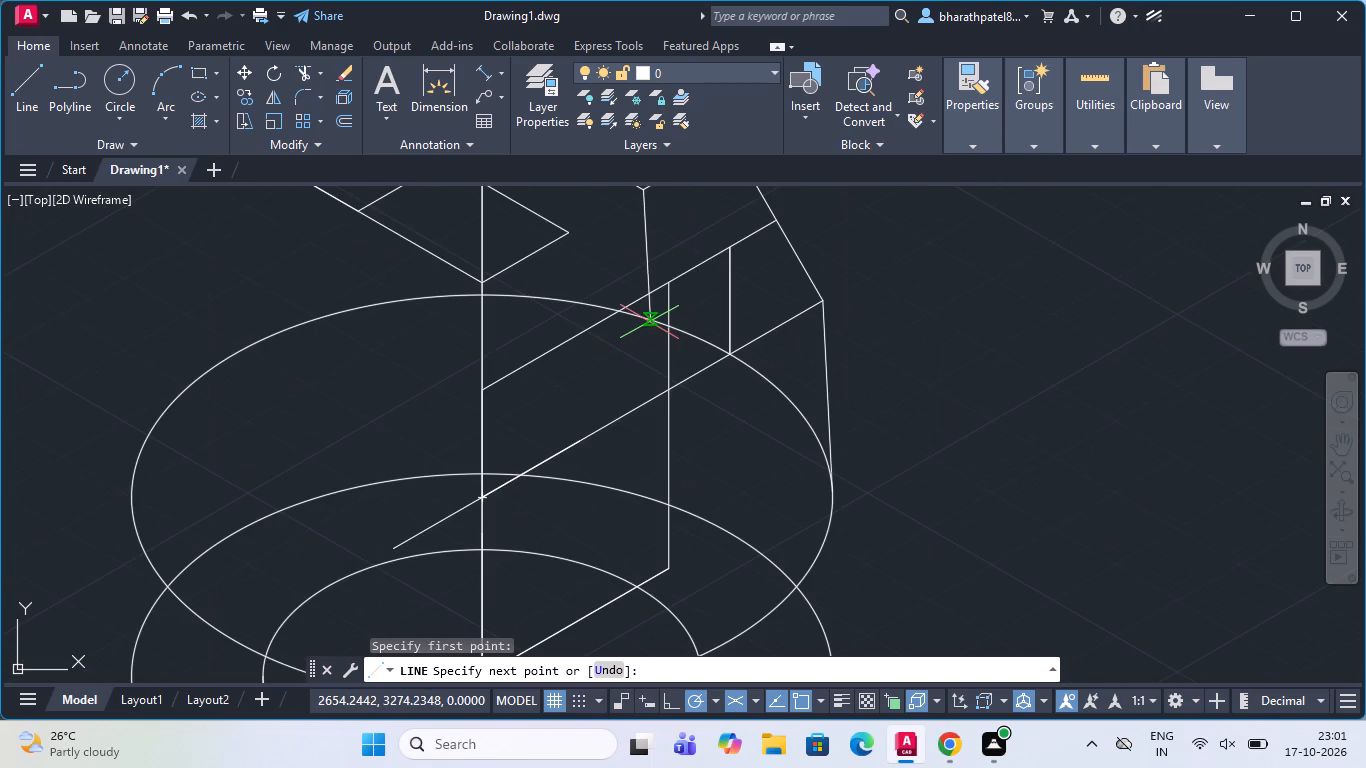
scroll(649, 320, down, 2)
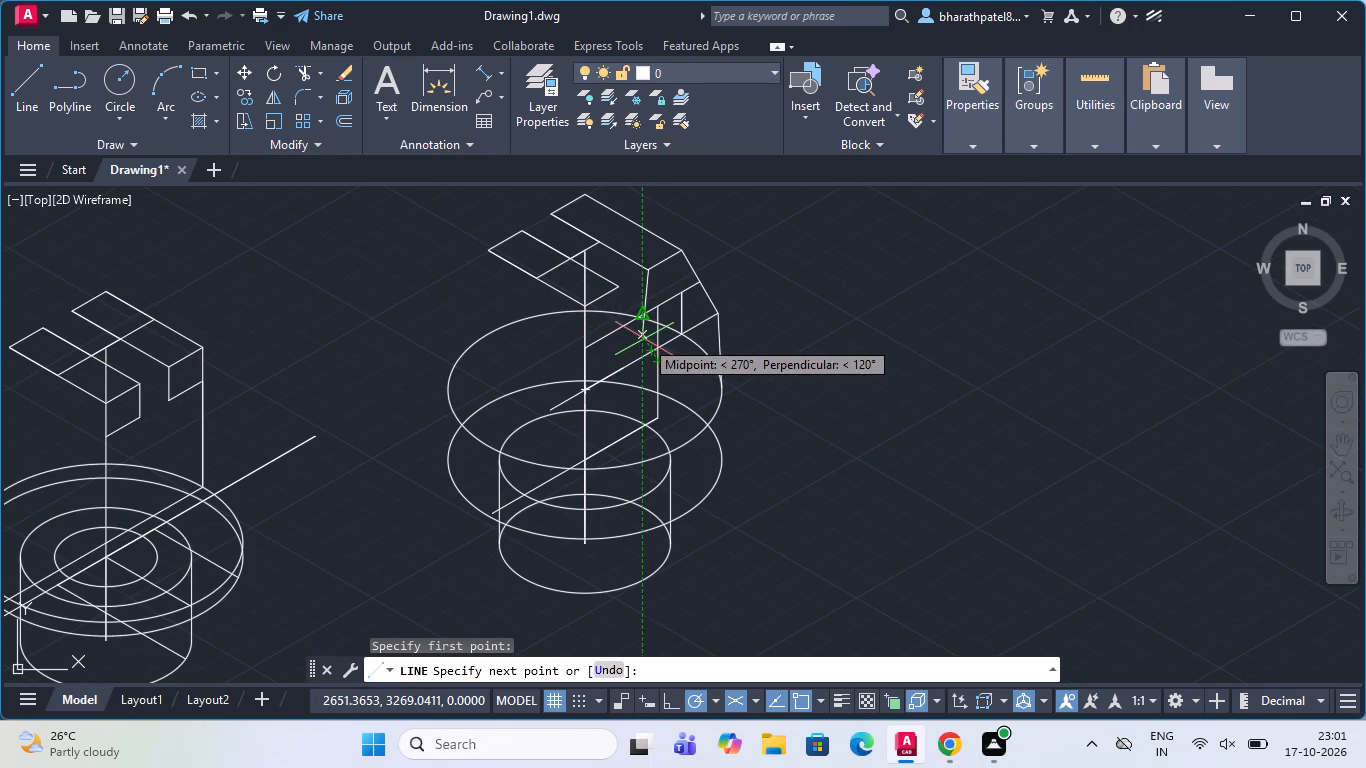
click(644, 332)
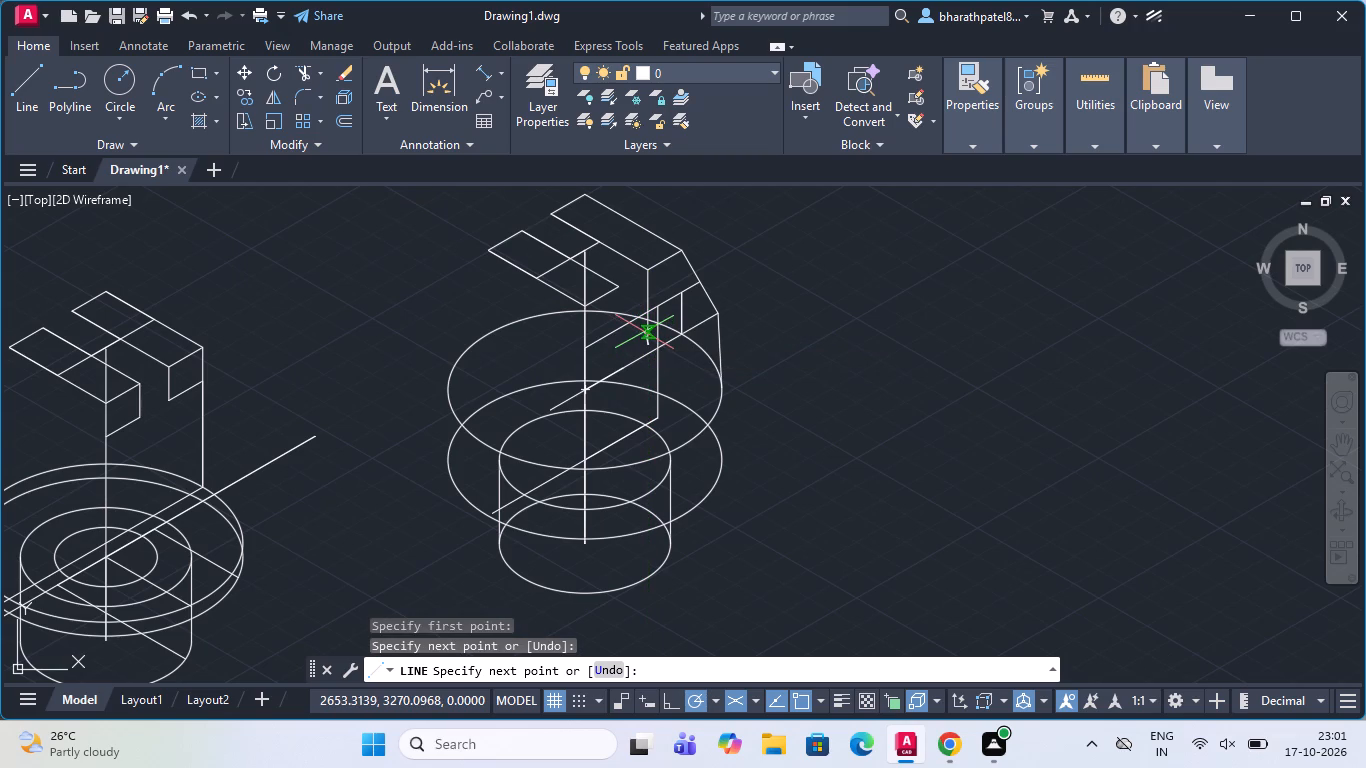
key(Escape)
Trim the new vertical edge below the upper oblique line, and the oblique line's short piece between that edge and the upper large ellipse.
click(312, 71)
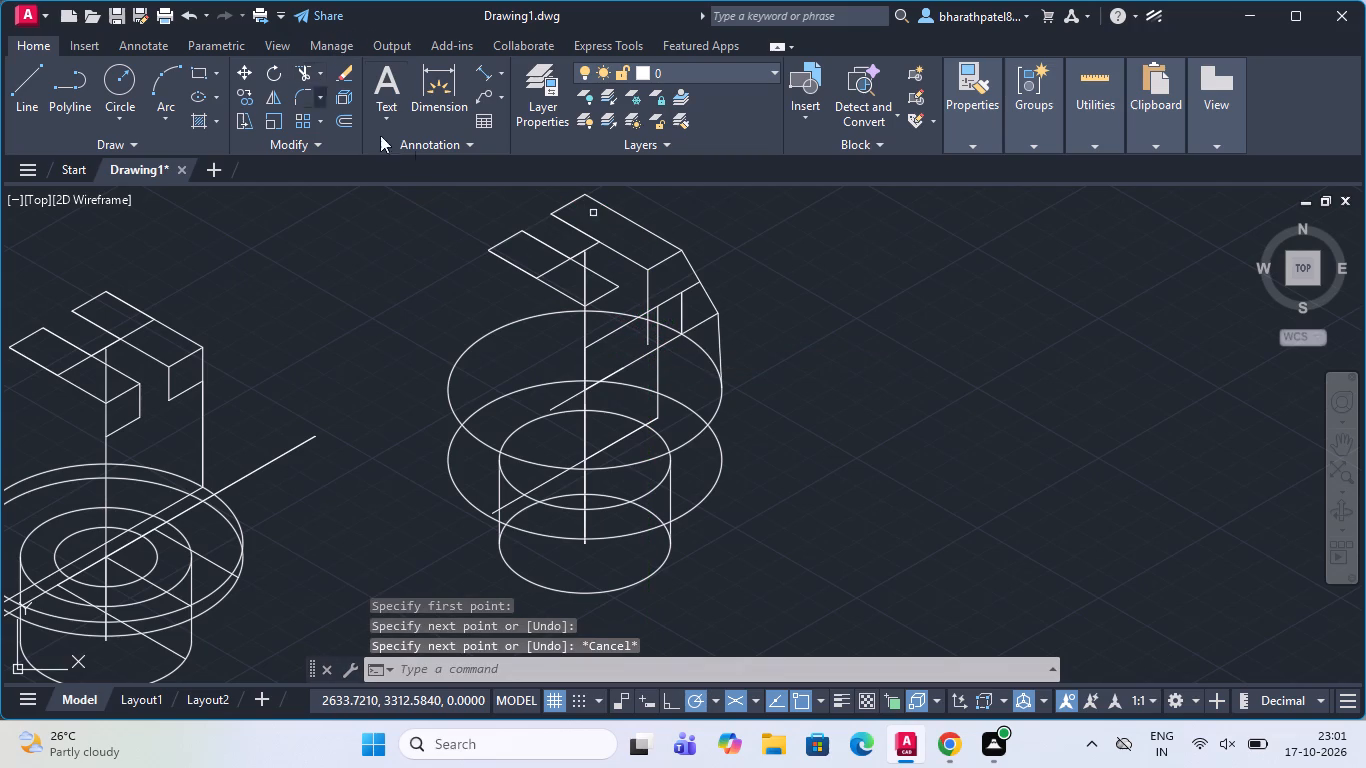
scroll(612, 286, up, 3)
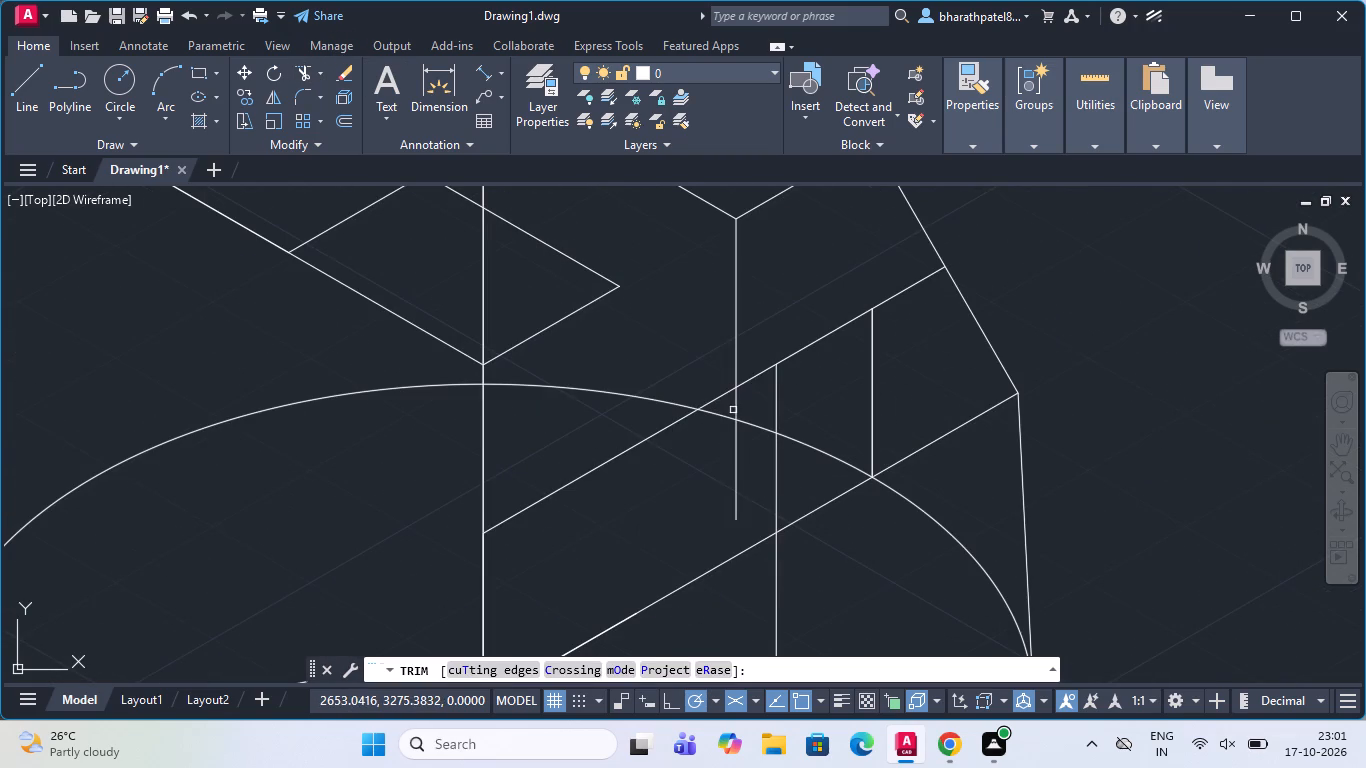
click(737, 404)
click(735, 438)
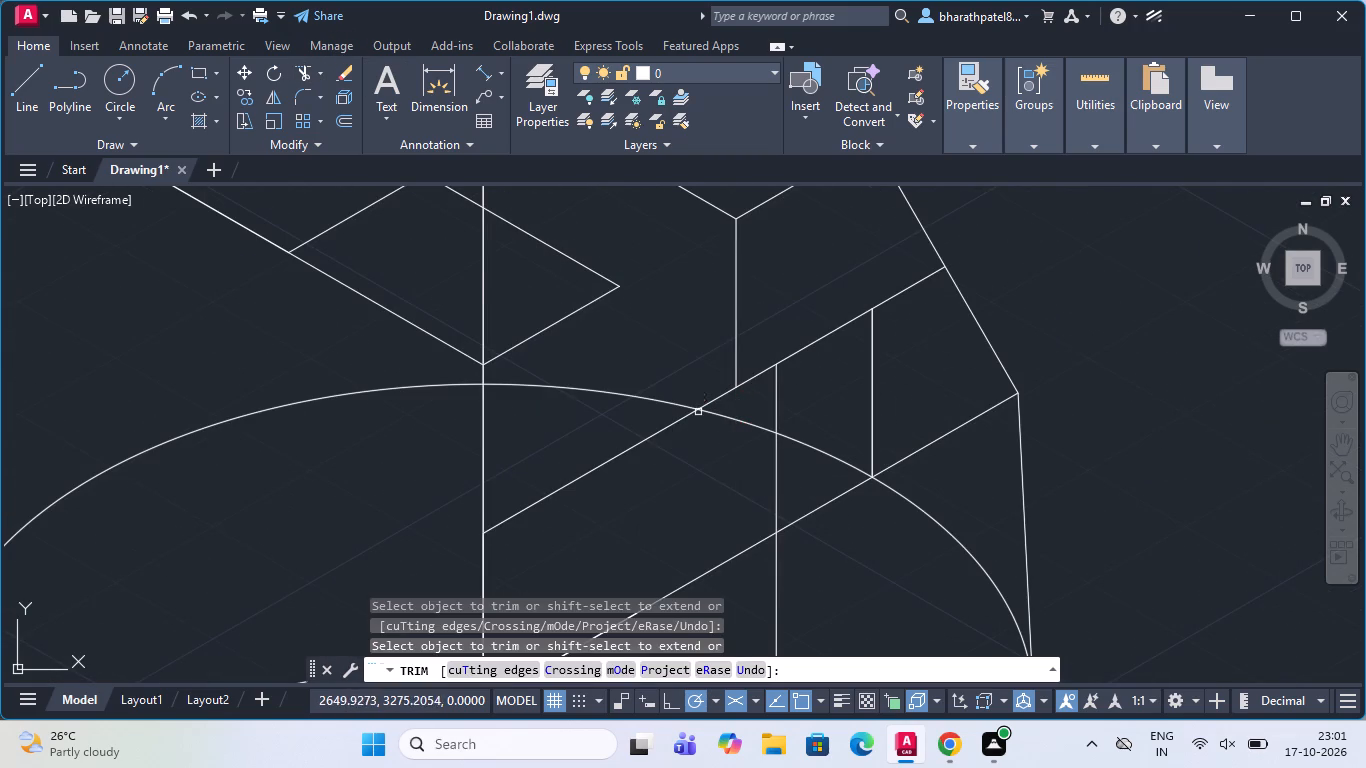
scroll(693, 406, down, 2)
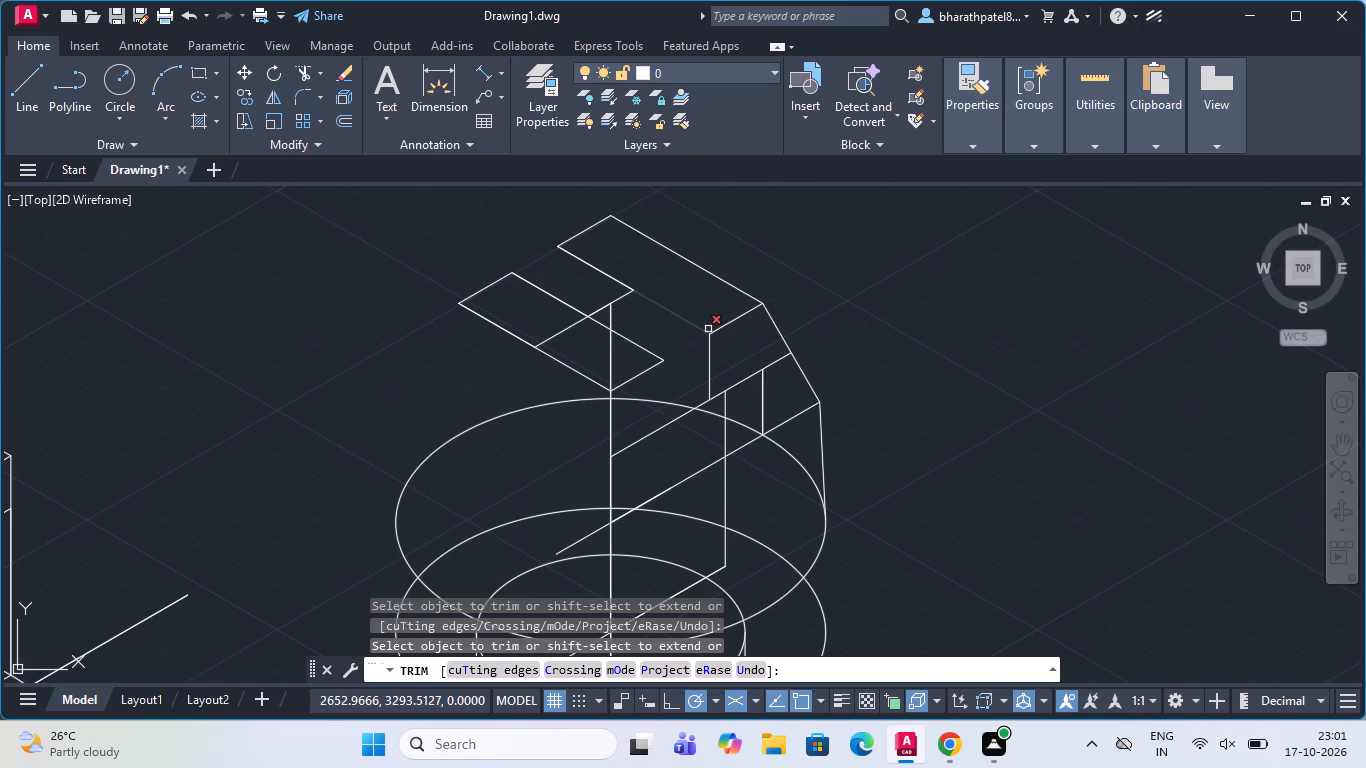
click(705, 403)
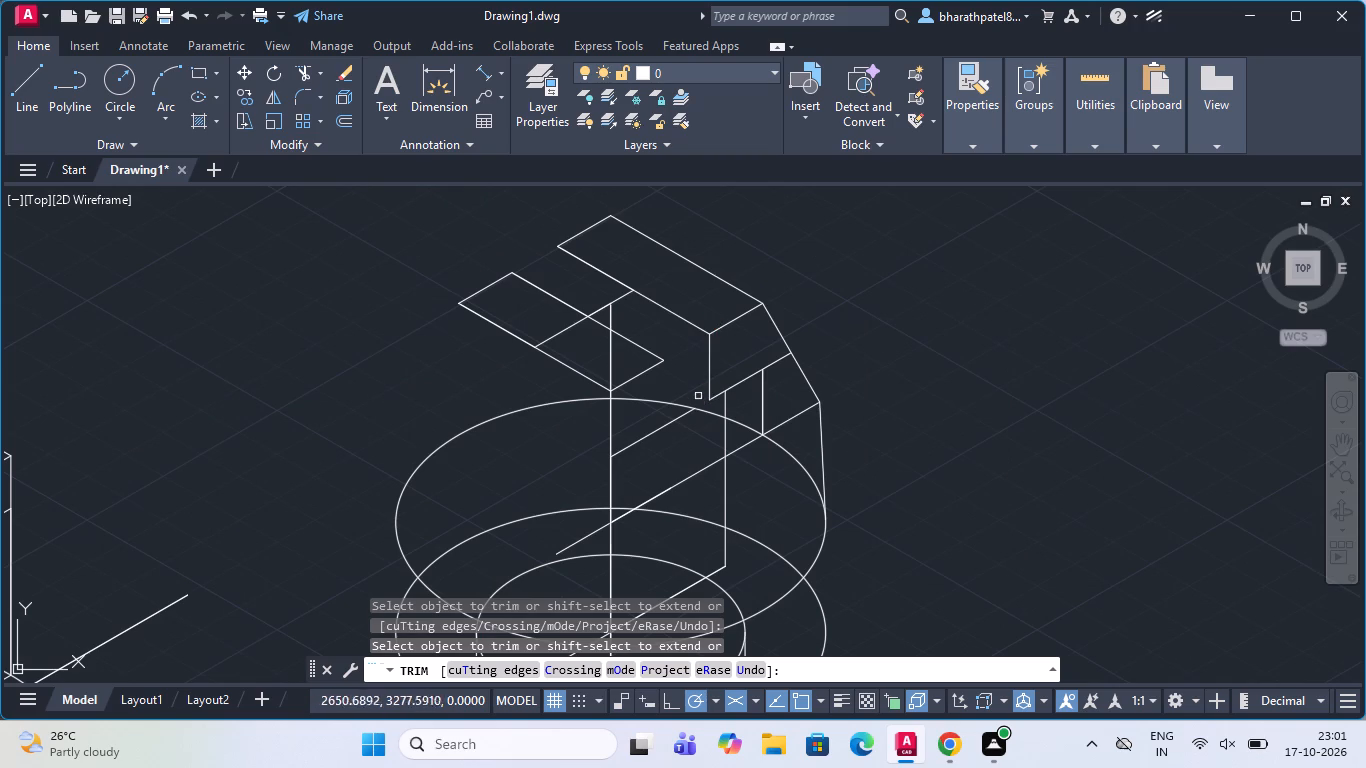
scroll(757, 298, down, 1)
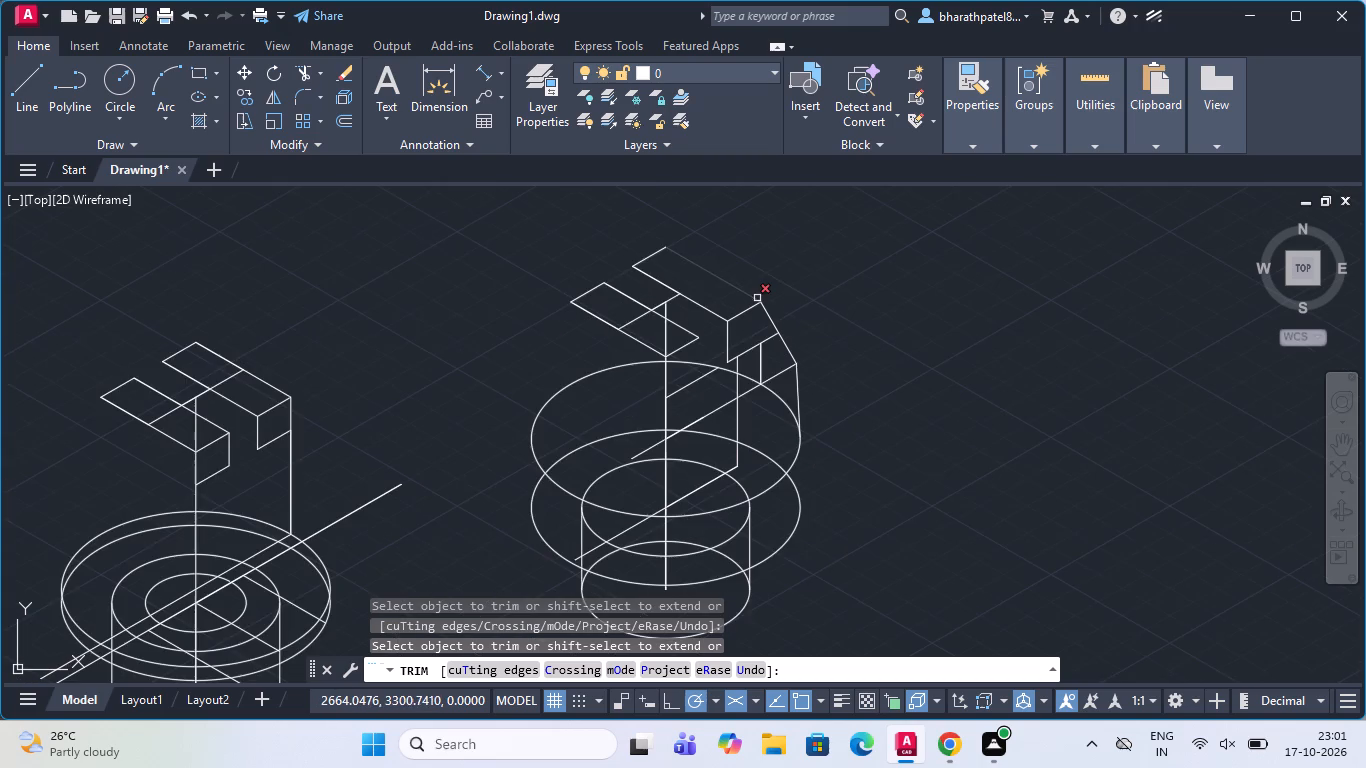
scroll(746, 375, up, 3)
scroll(748, 333, down, 1)
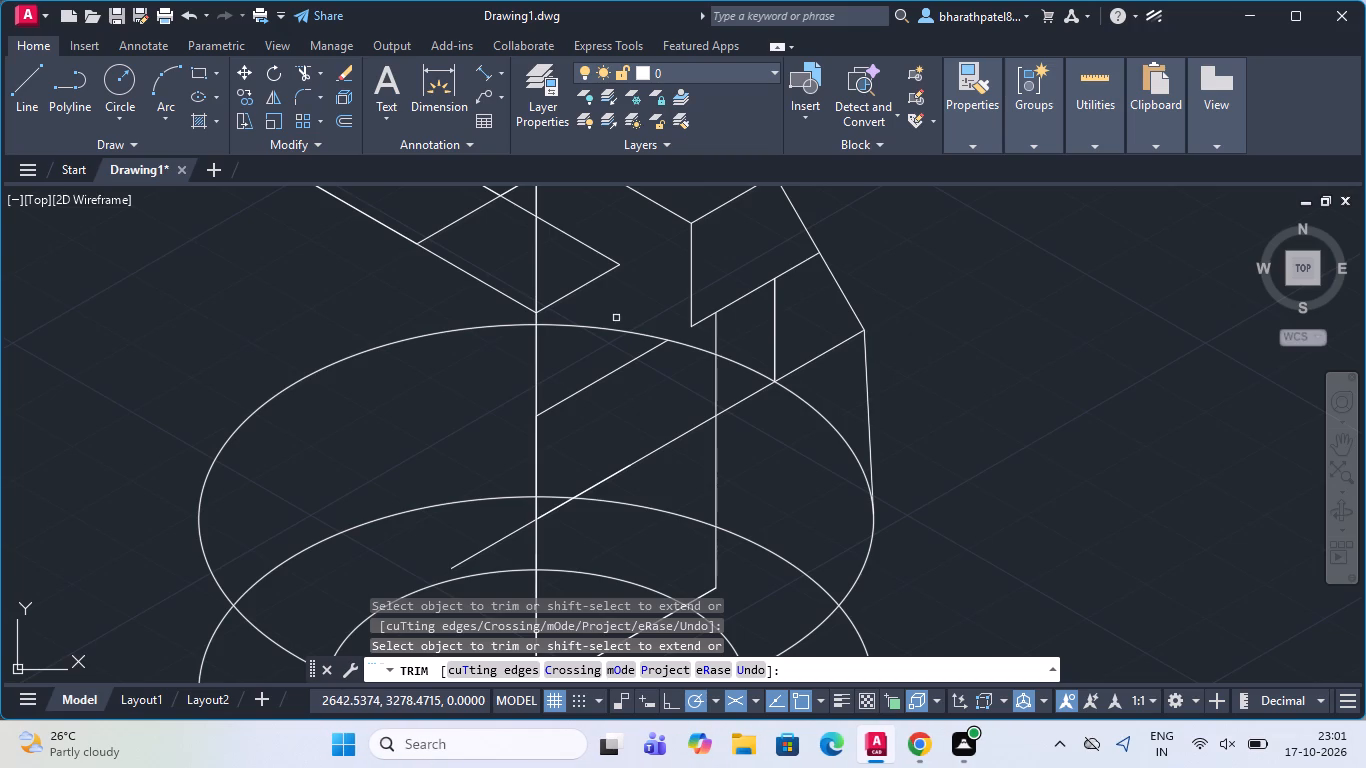
scroll(713, 353, down, 2)
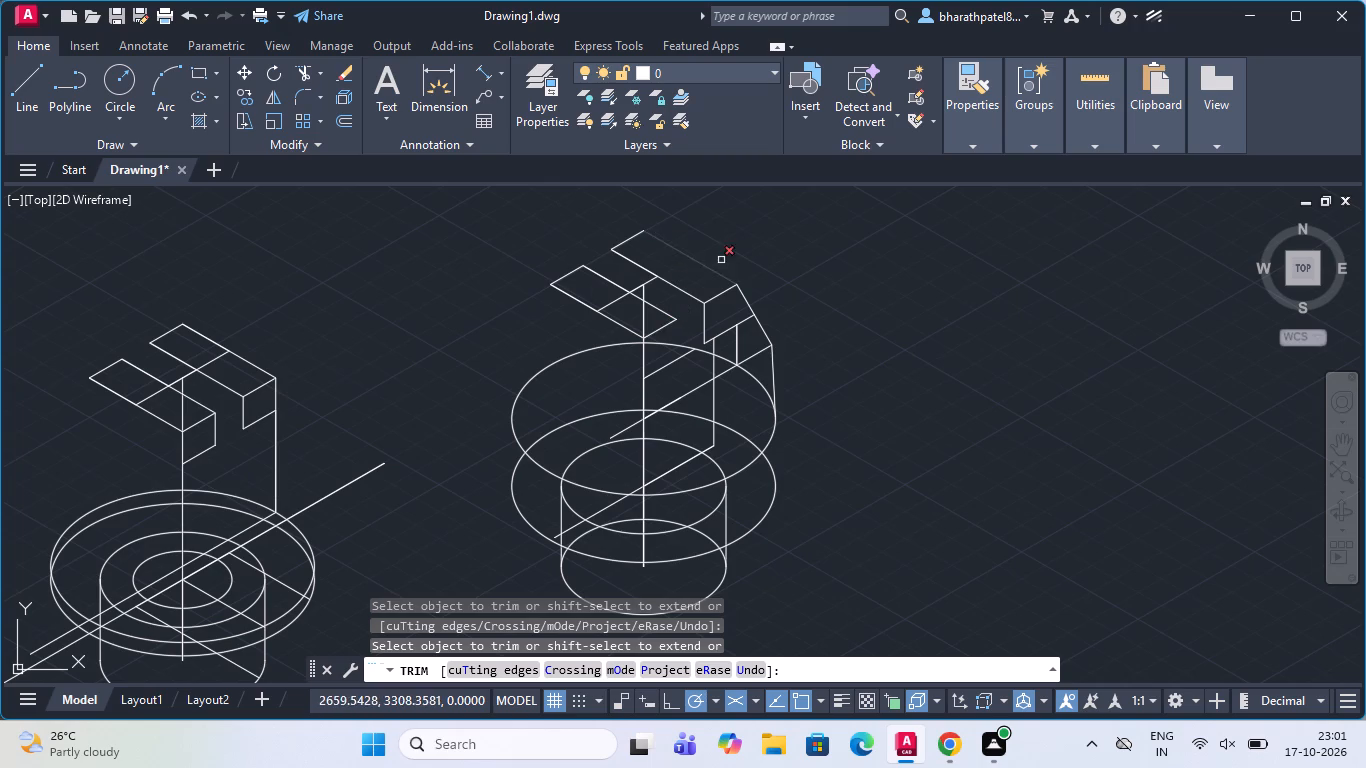
Draw a 19-unit line straight down from the top end of the vertical centre line.
click(22, 89)
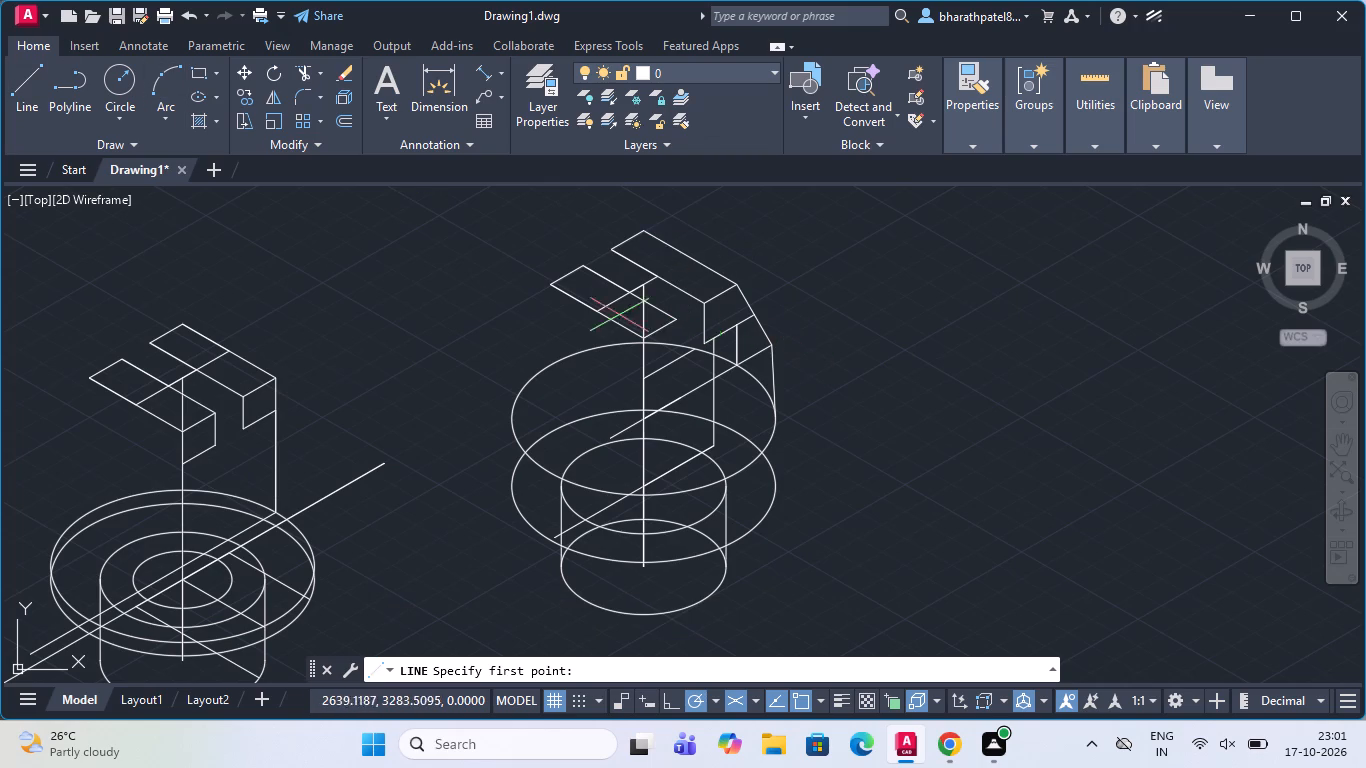
scroll(510, 307, up, 3)
scroll(750, 348, down, 2)
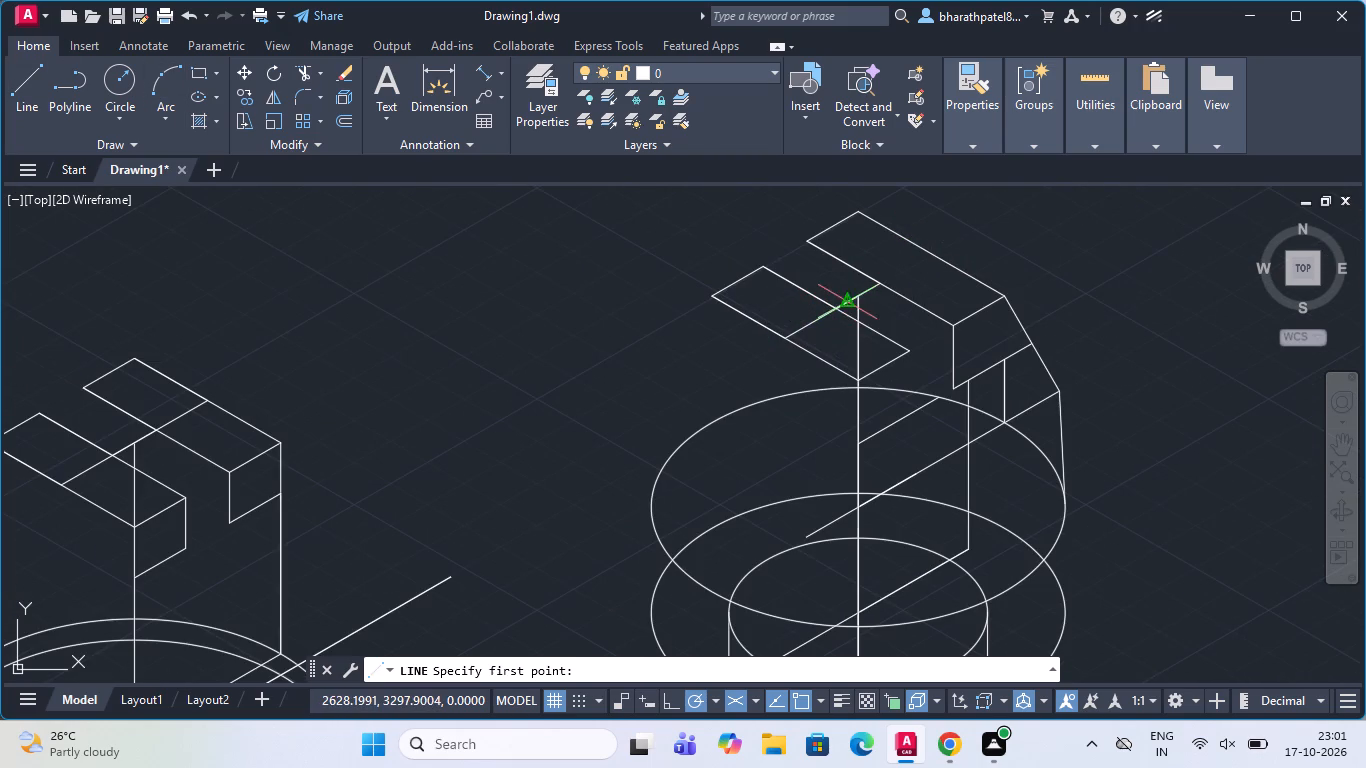
scroll(859, 296, up, 4)
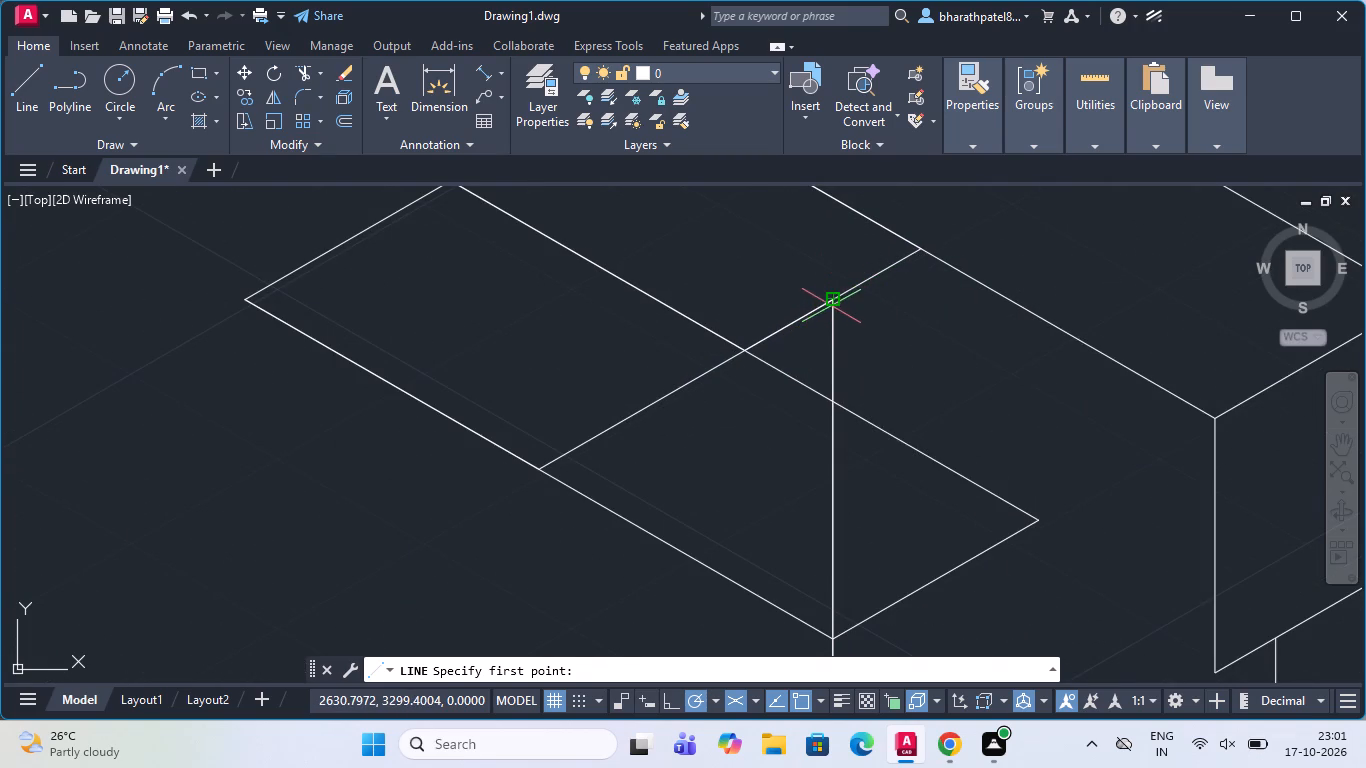
click(837, 296)
scroll(837, 294, down, 4)
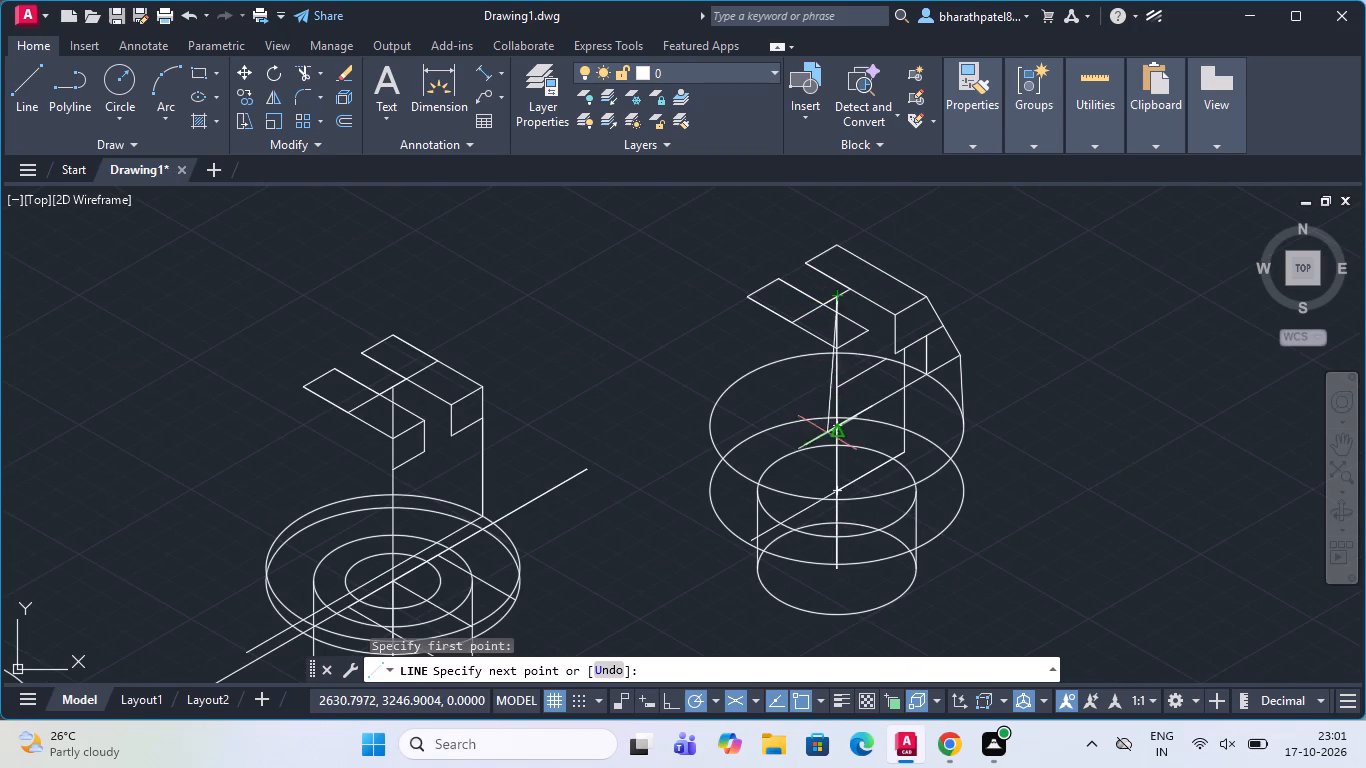
scroll(849, 412, up, 4)
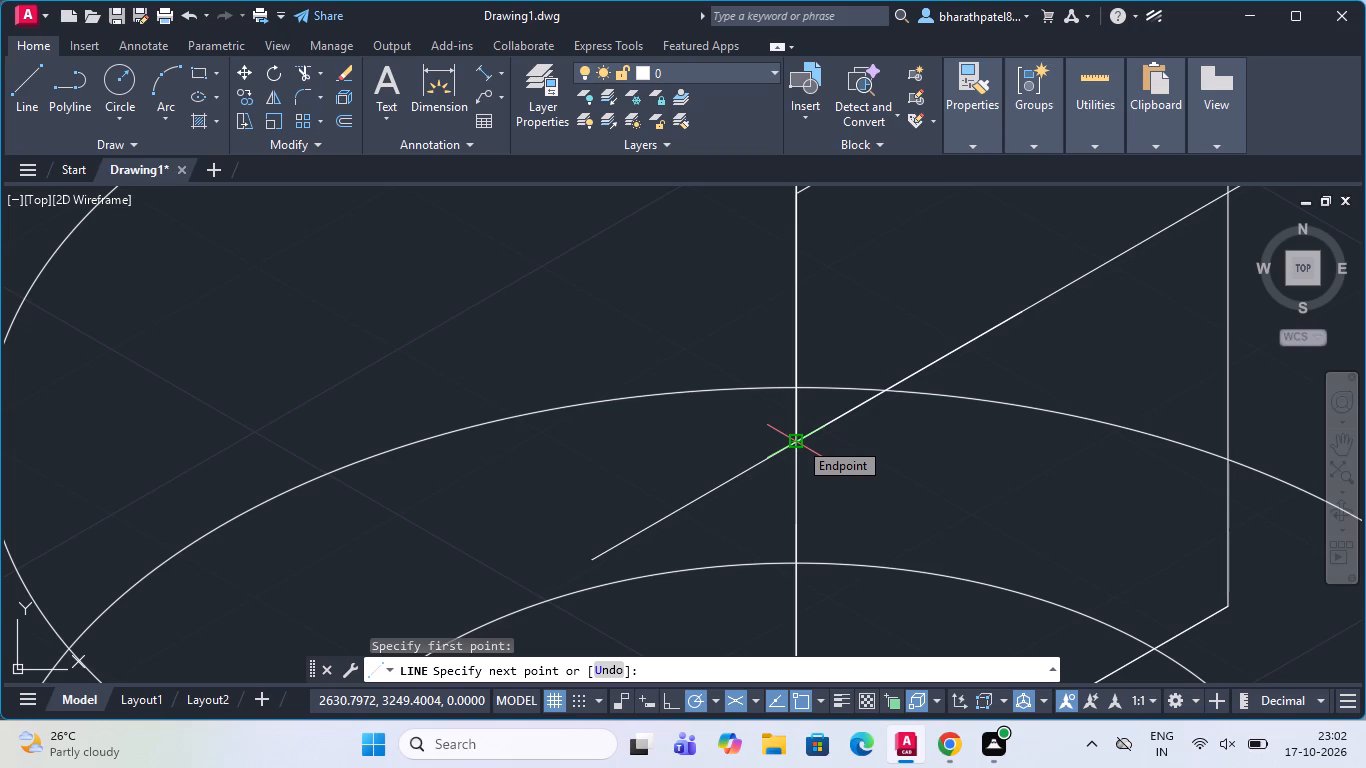
text(19)
key(Return)
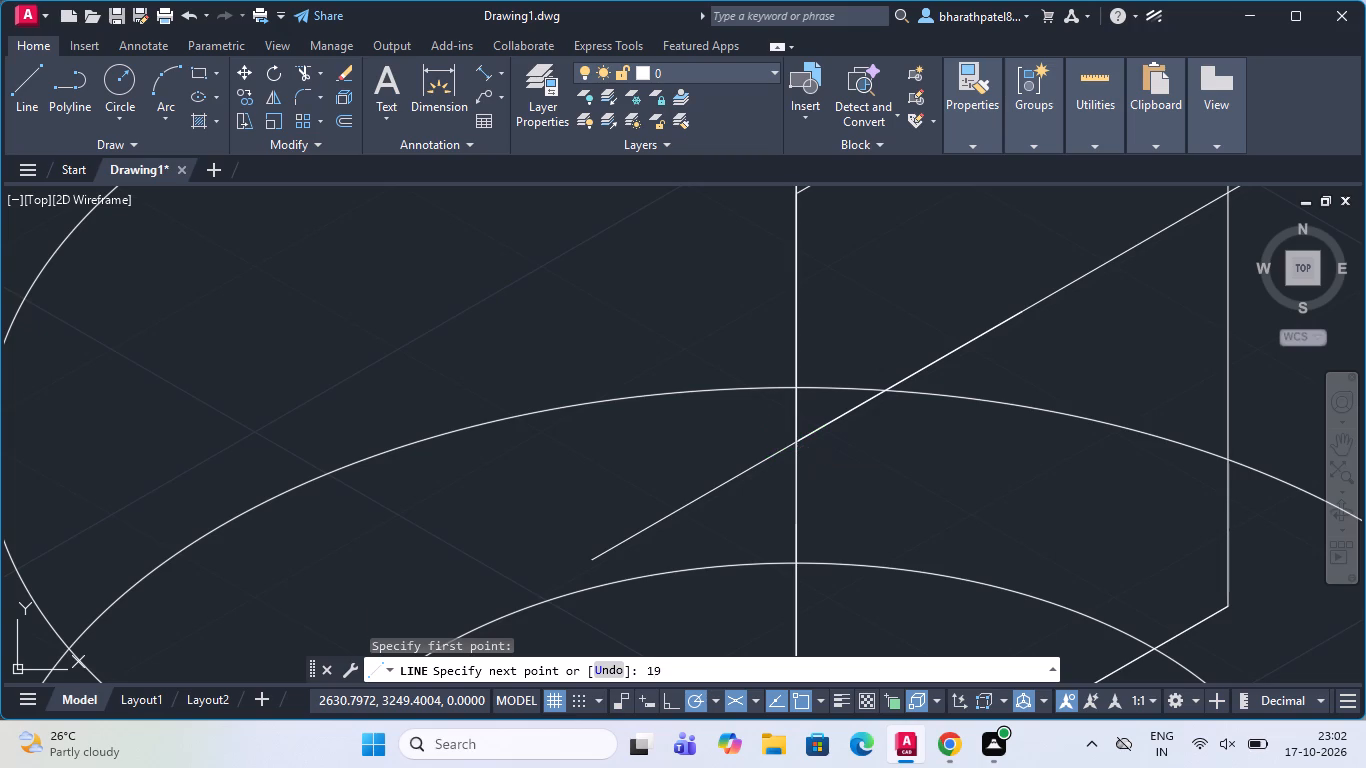
scroll(800, 431, down, 2)
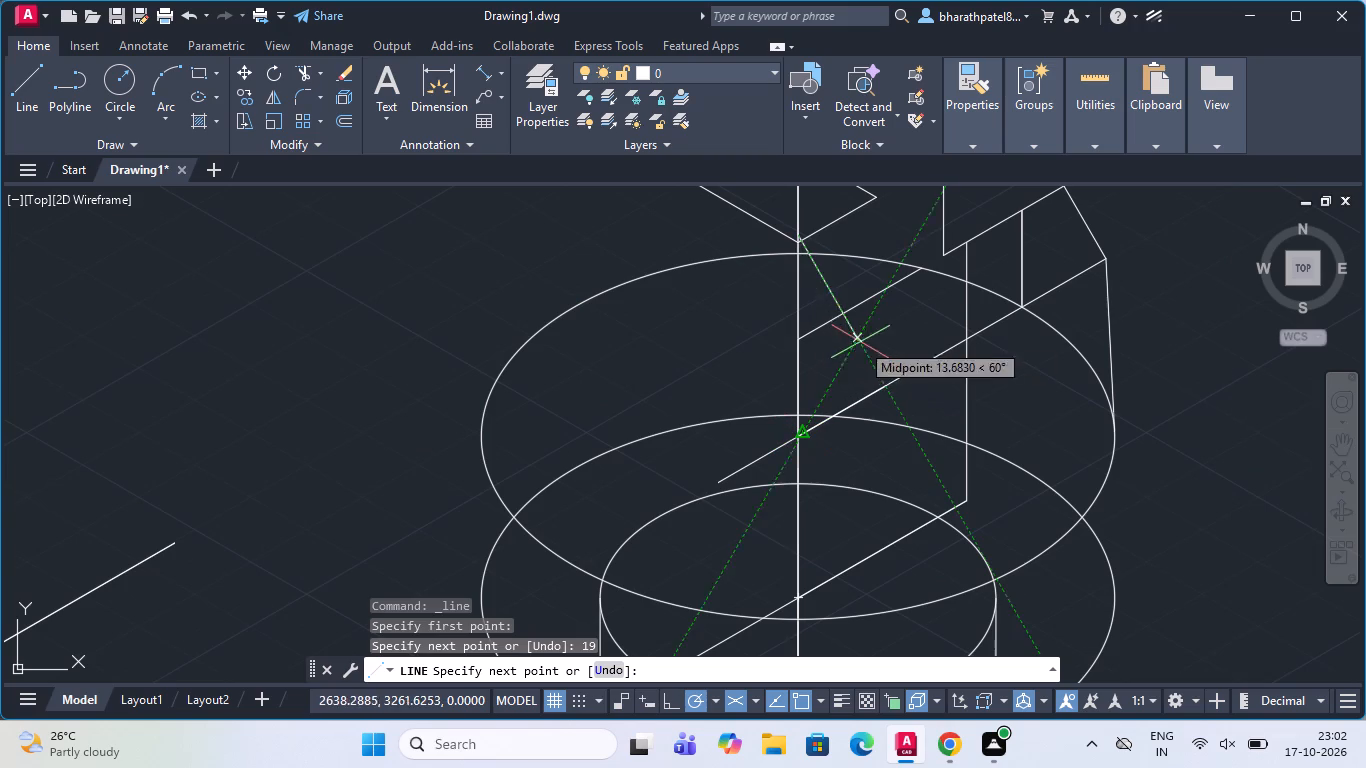
scroll(799, 238, up, 2)
scroll(771, 353, down, 2)
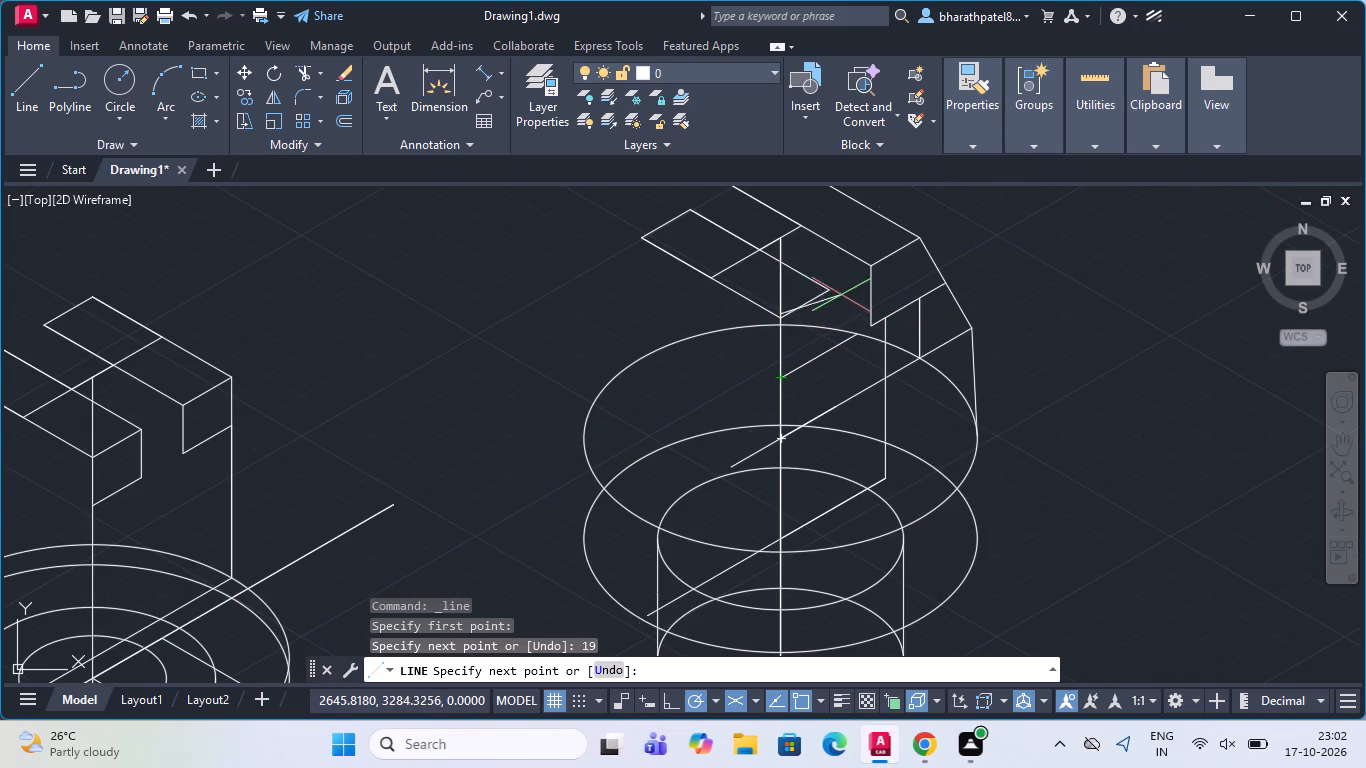
scroll(838, 283, up, 2)
scroll(838, 283, down, 1)
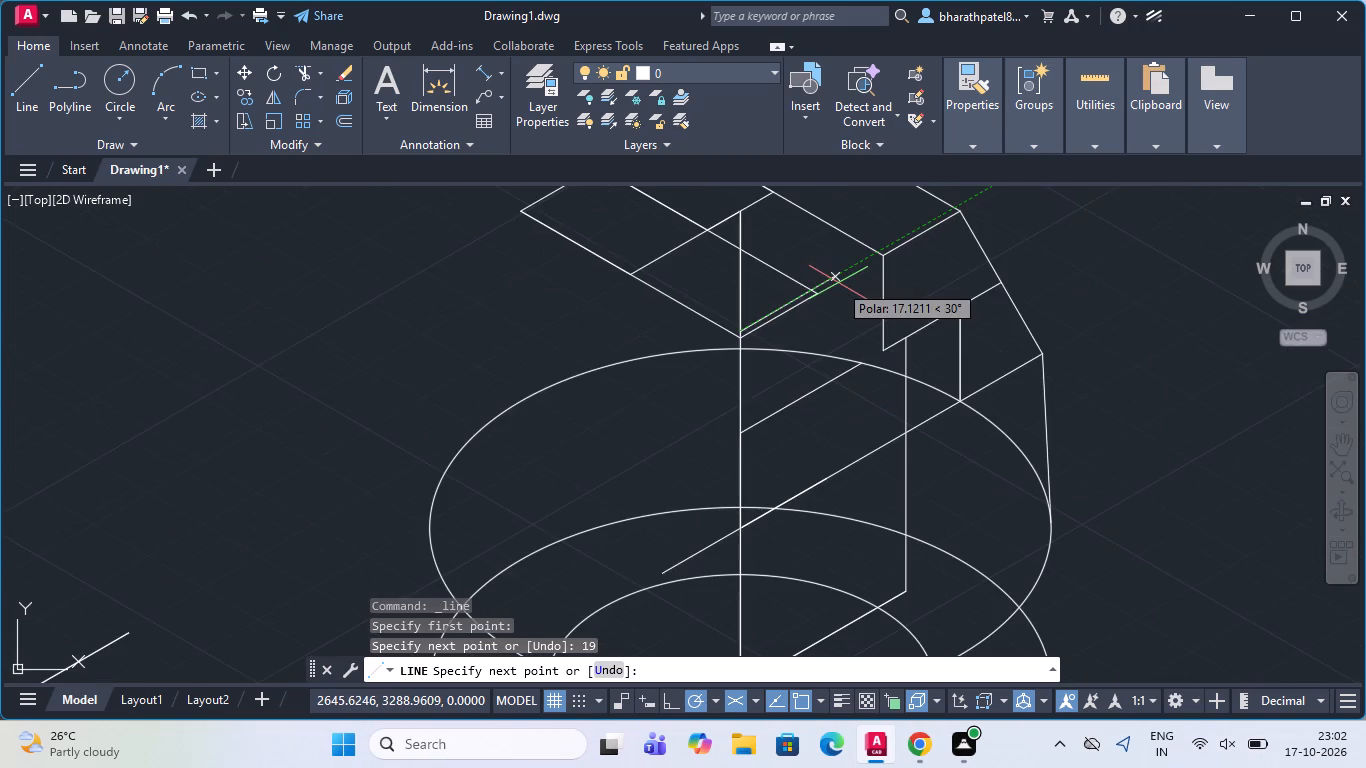
scroll(838, 283, down, 1)
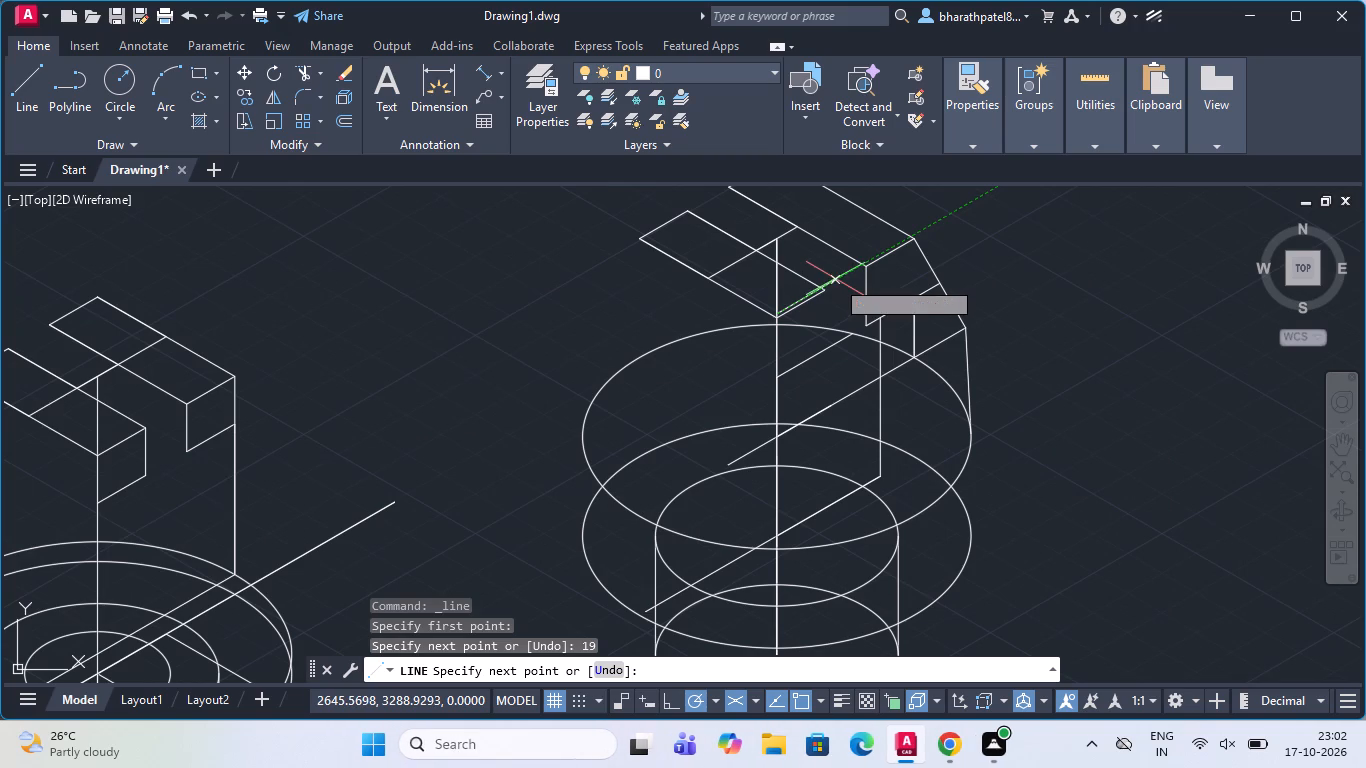
key(Escape)
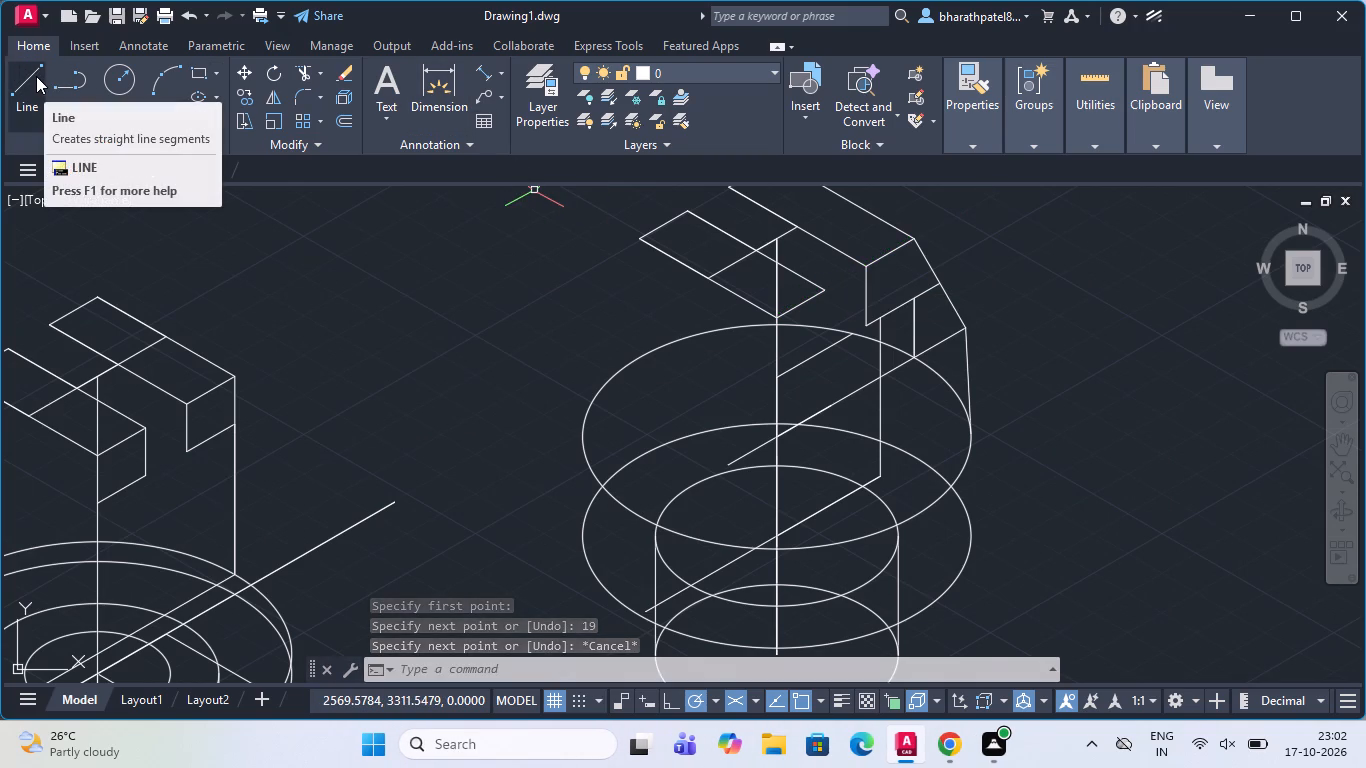
Draw a 19-unit line straight down along the vertical centre line from the lower end of the short oblique line inside the upper large ellipse.
click(5, 84)
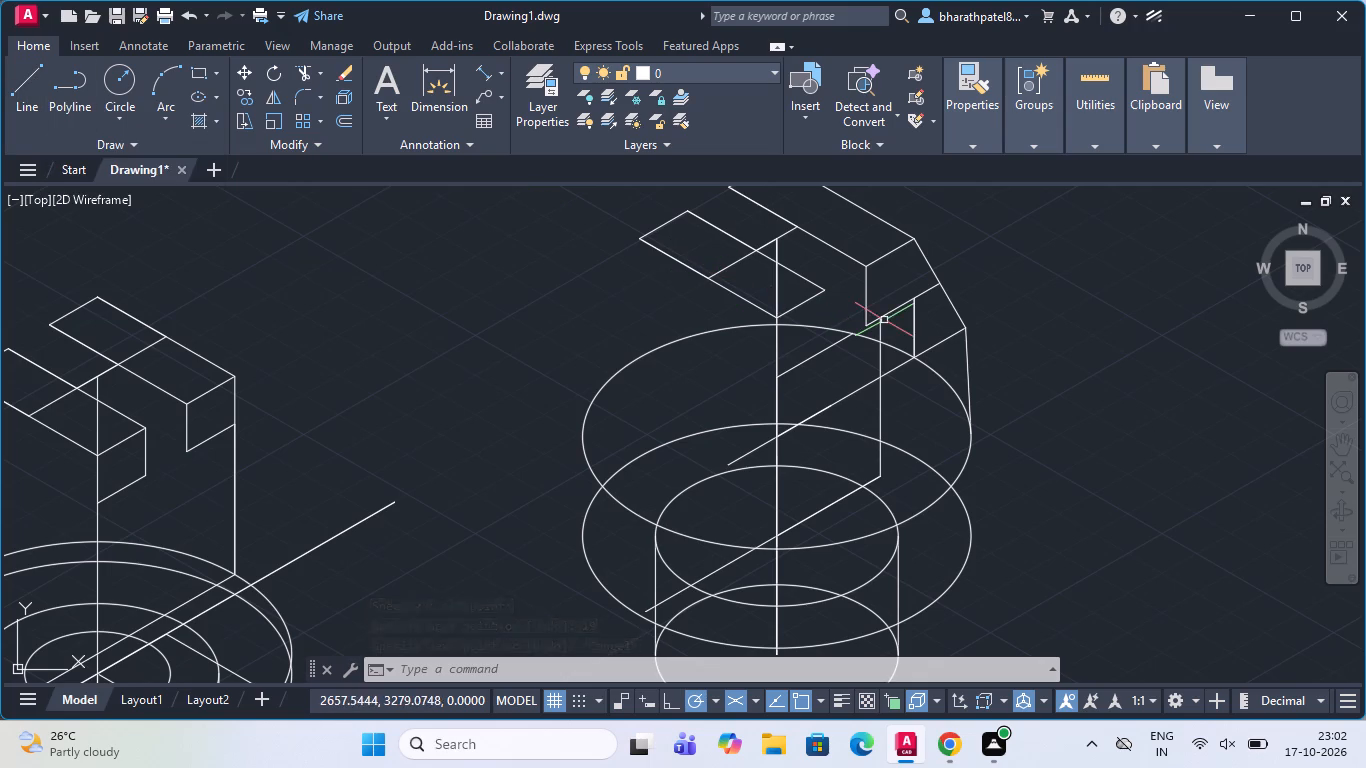
scroll(884, 321, up, 2)
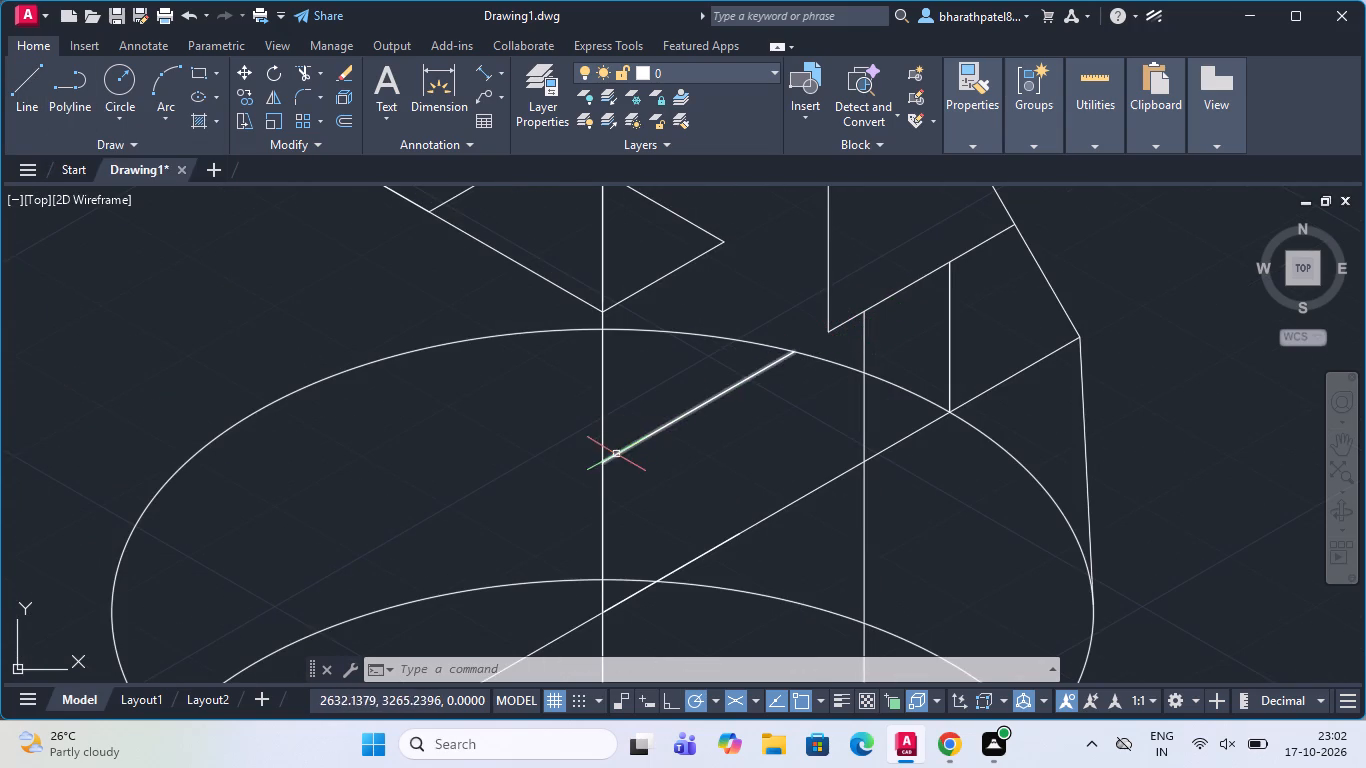
click(17, 88)
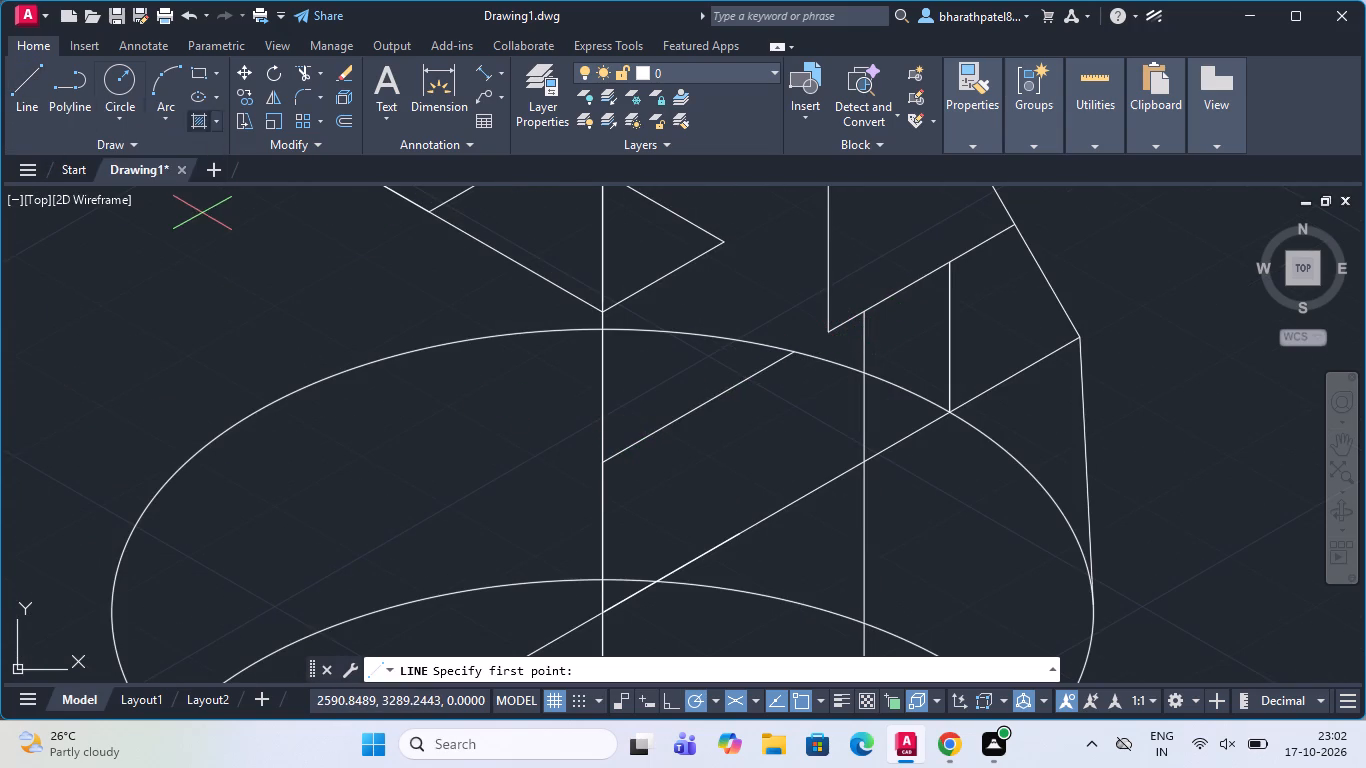
click(605, 465)
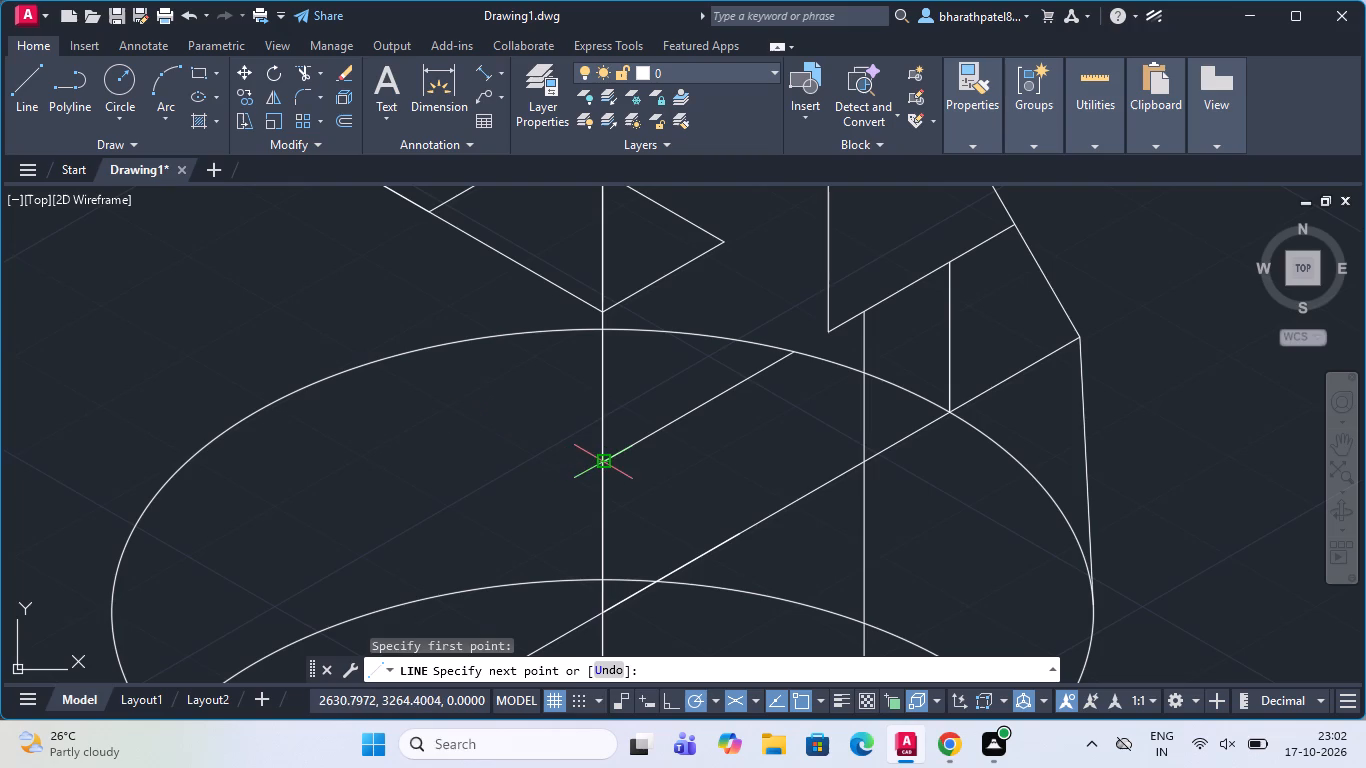
scroll(605, 462, down, 5)
scroll(604, 503, up, 2)
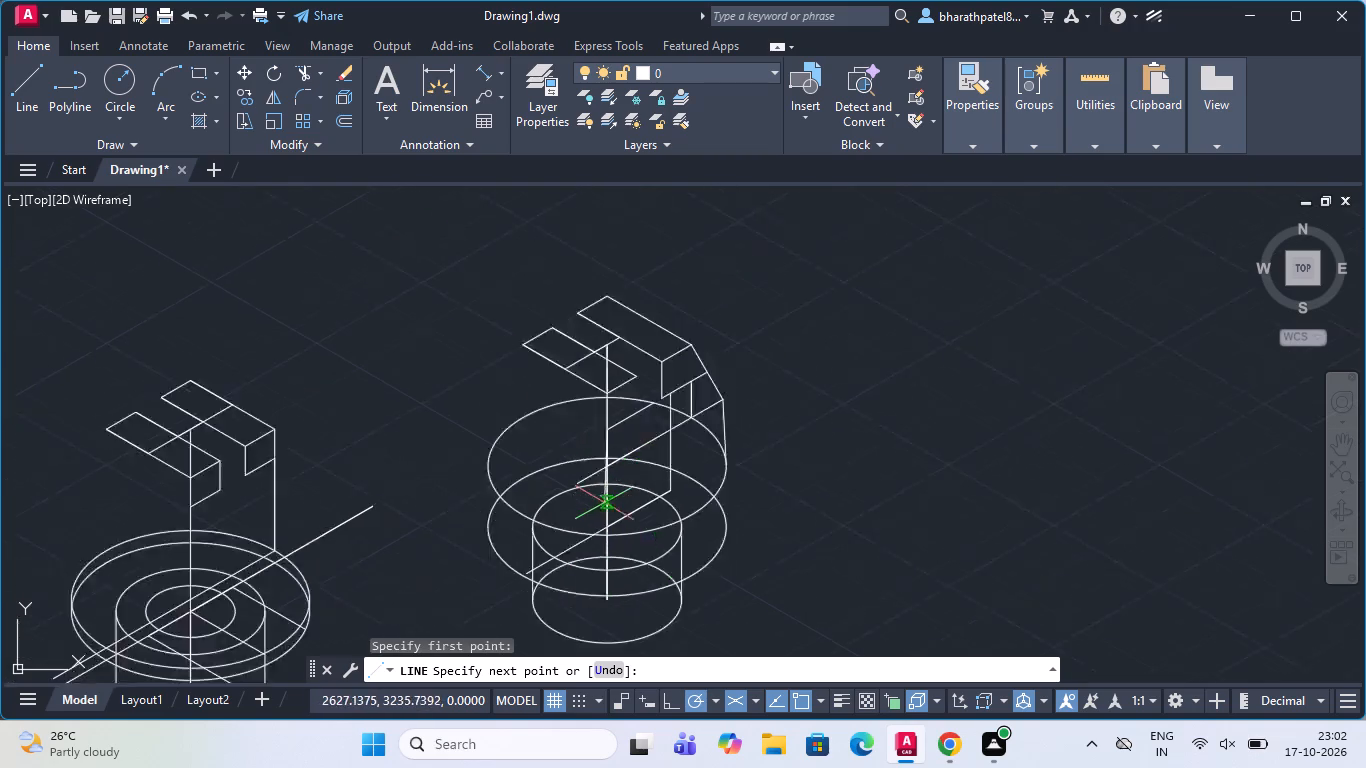
scroll(604, 503, up, 2)
scroll(604, 501, down, 2)
scroll(599, 551, up, 2)
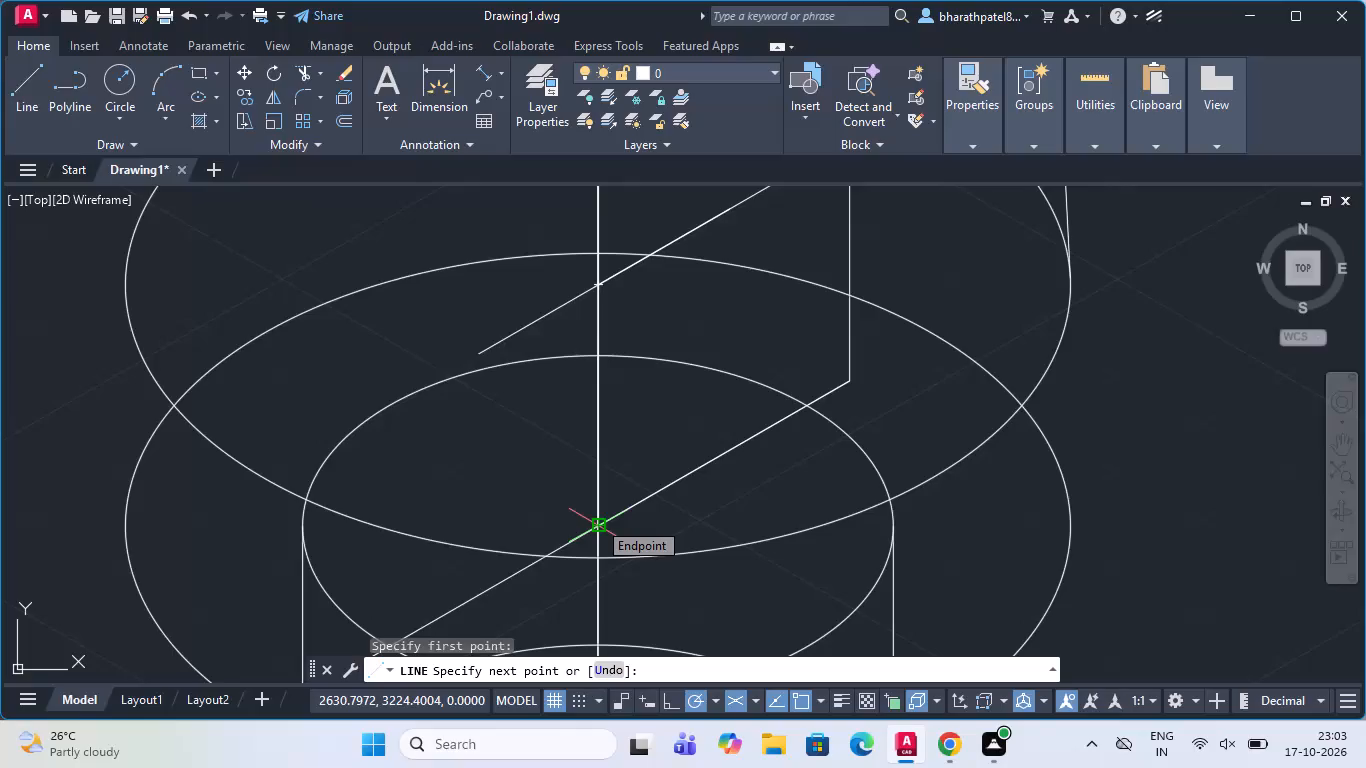
text(19)
key(Return)
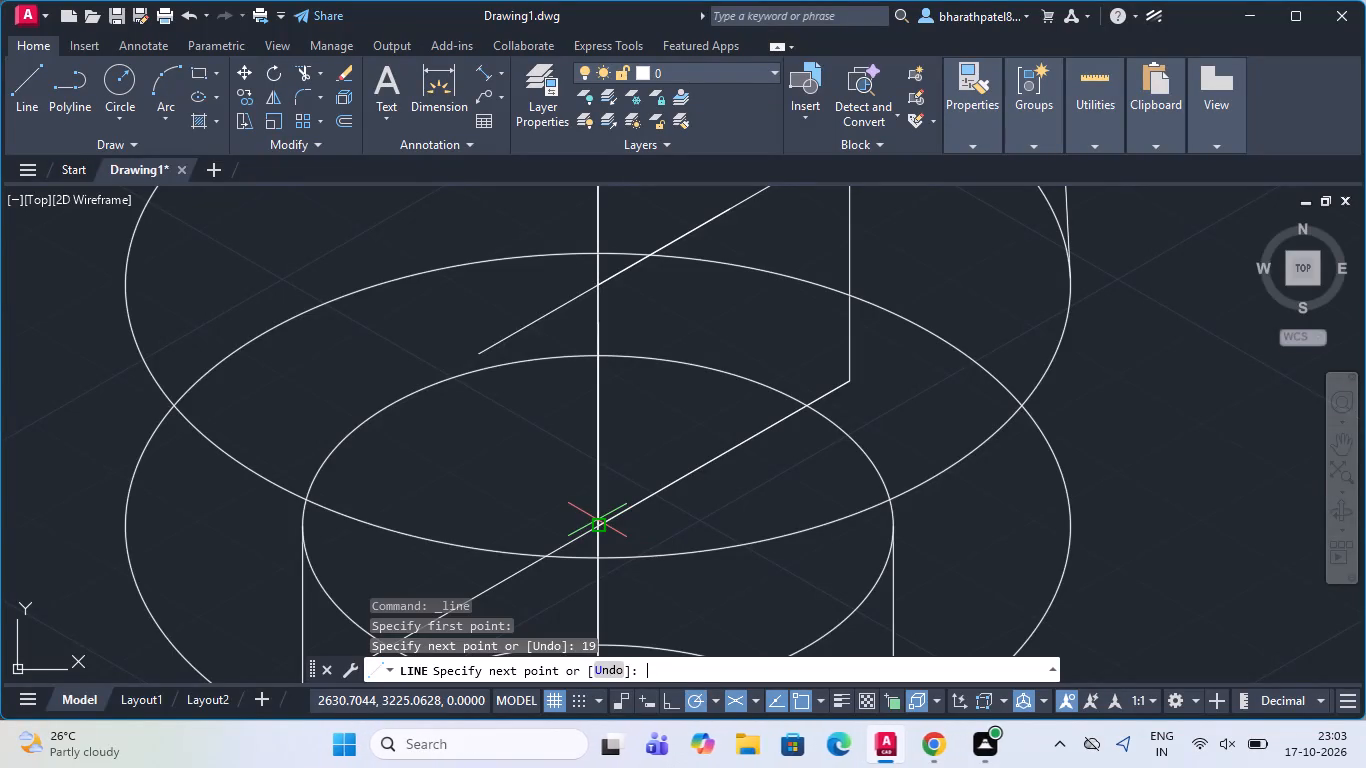
Continue the line with a horizontal segment about 13 units long from the lower end of the 19-unit line.
scroll(596, 460, down, 1)
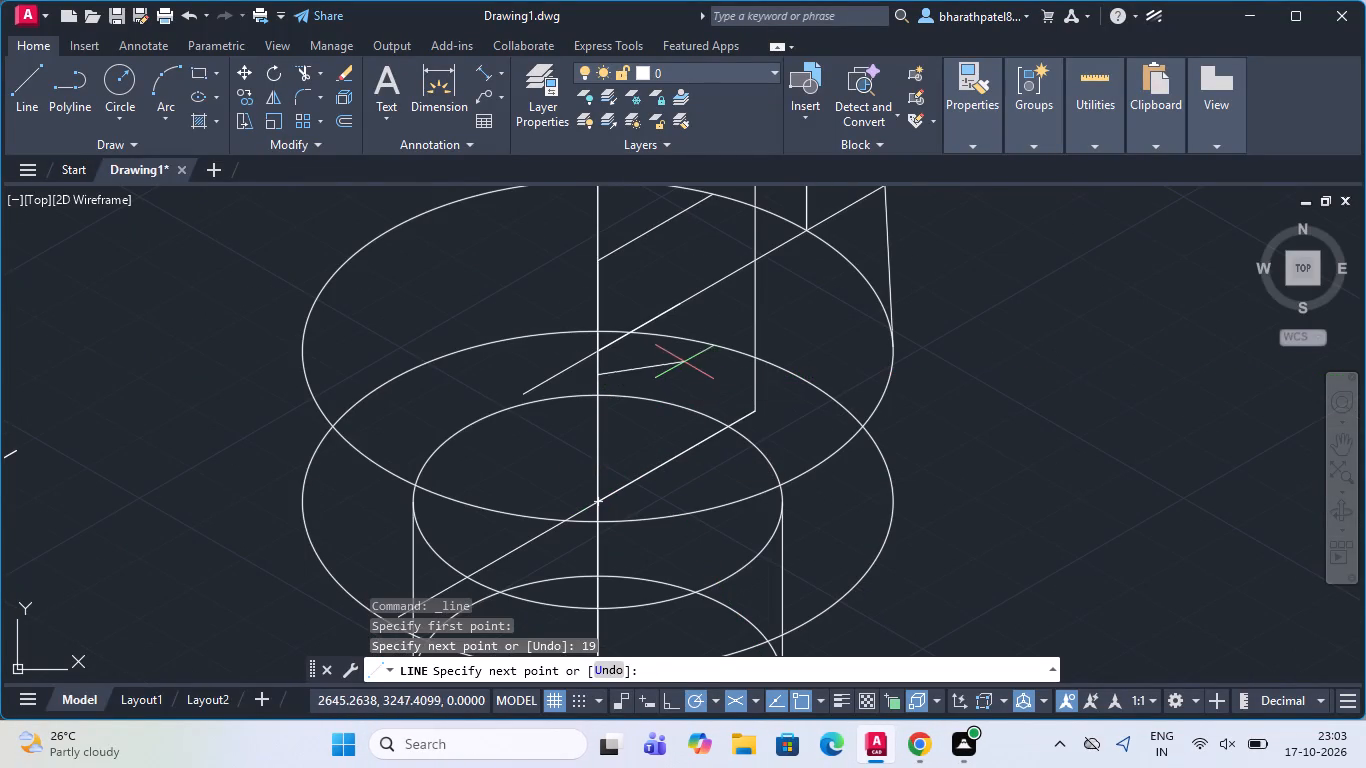
click(677, 367)
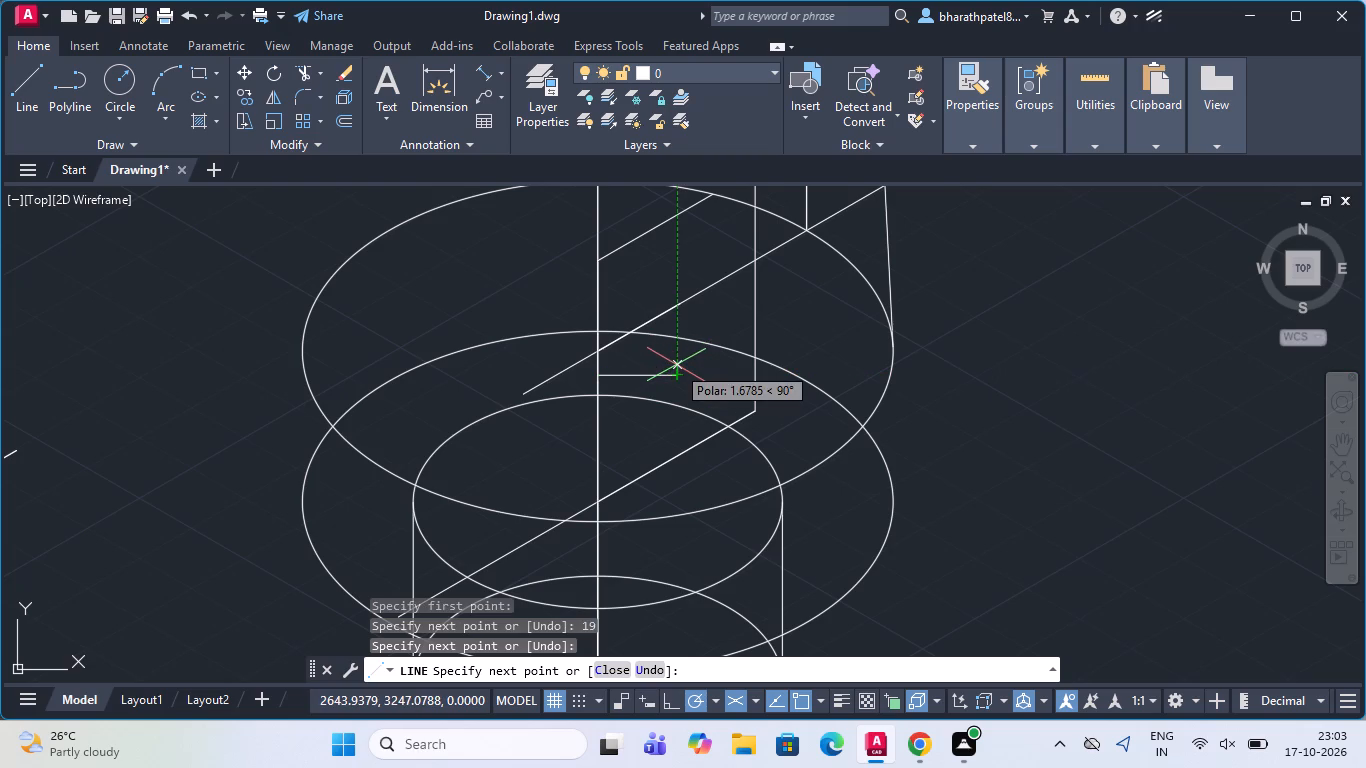
key(Escape)
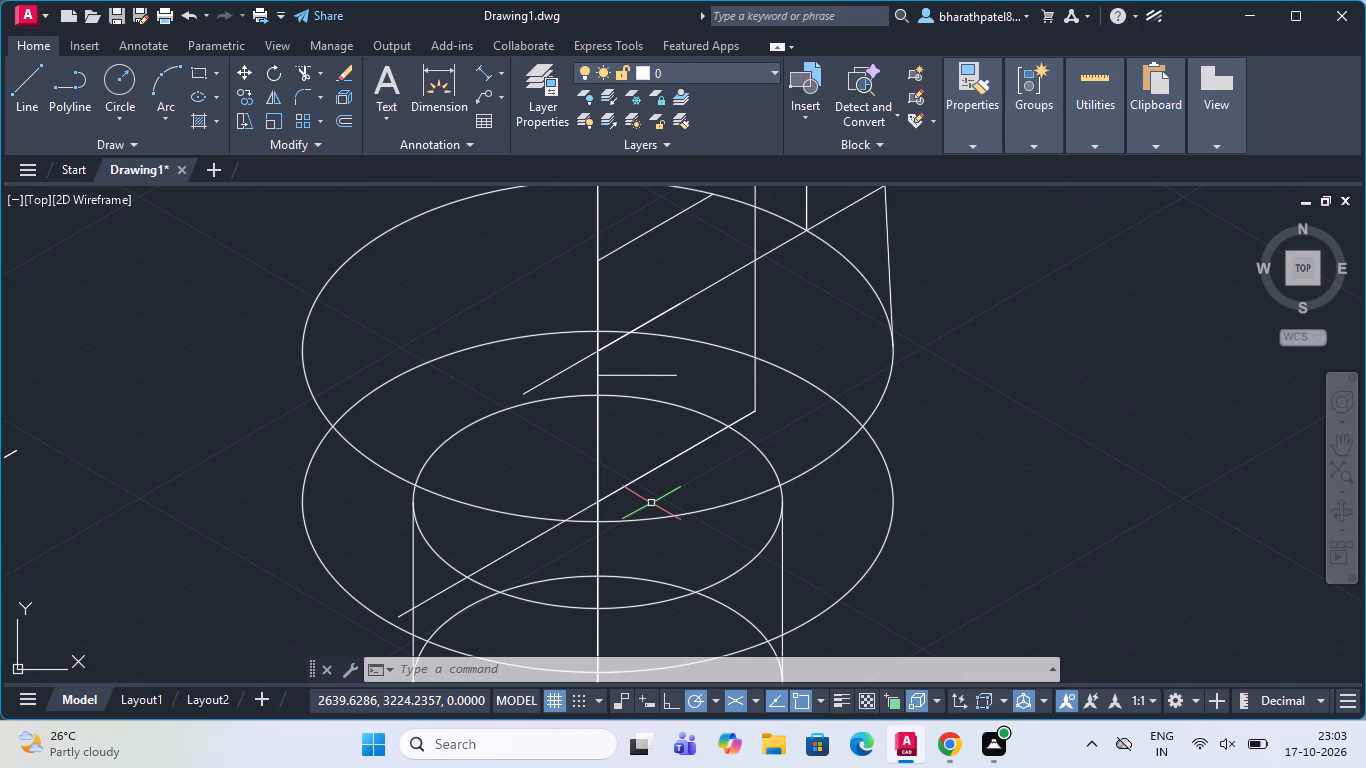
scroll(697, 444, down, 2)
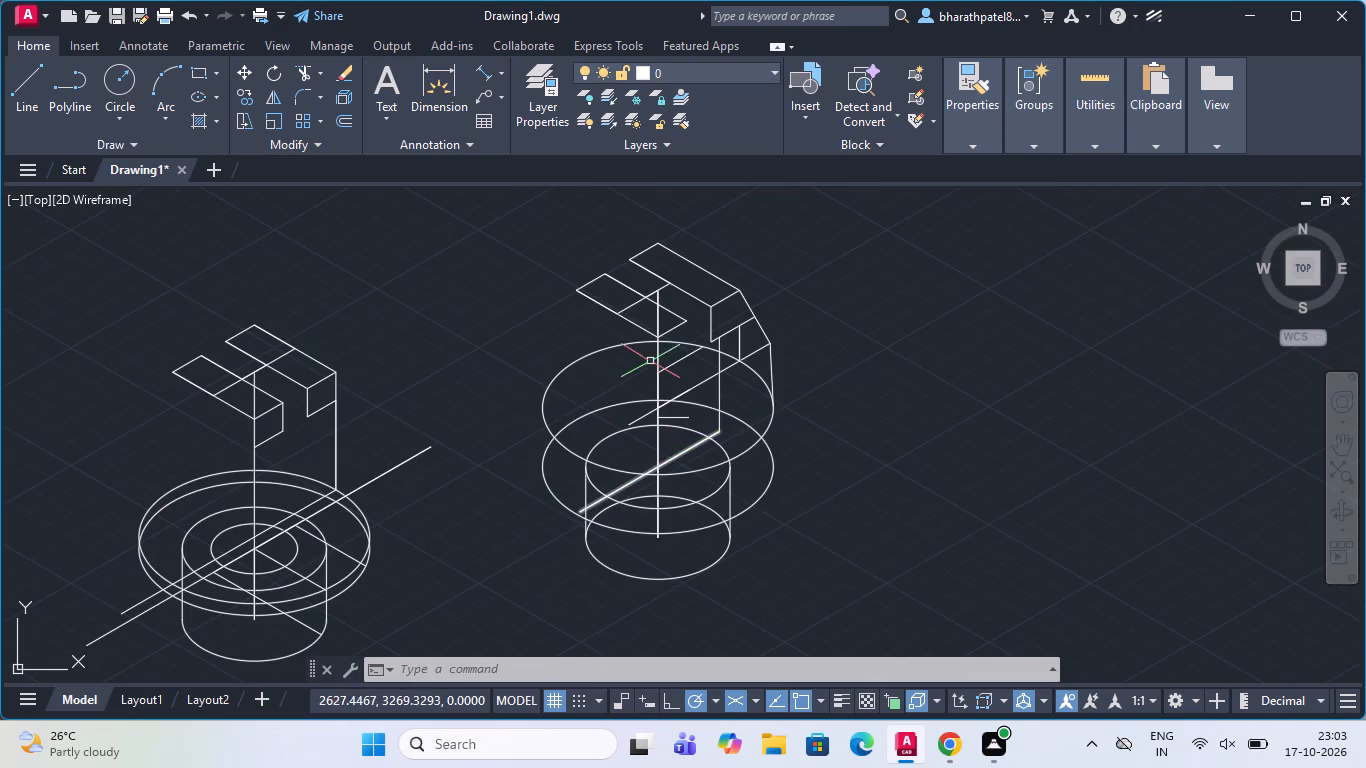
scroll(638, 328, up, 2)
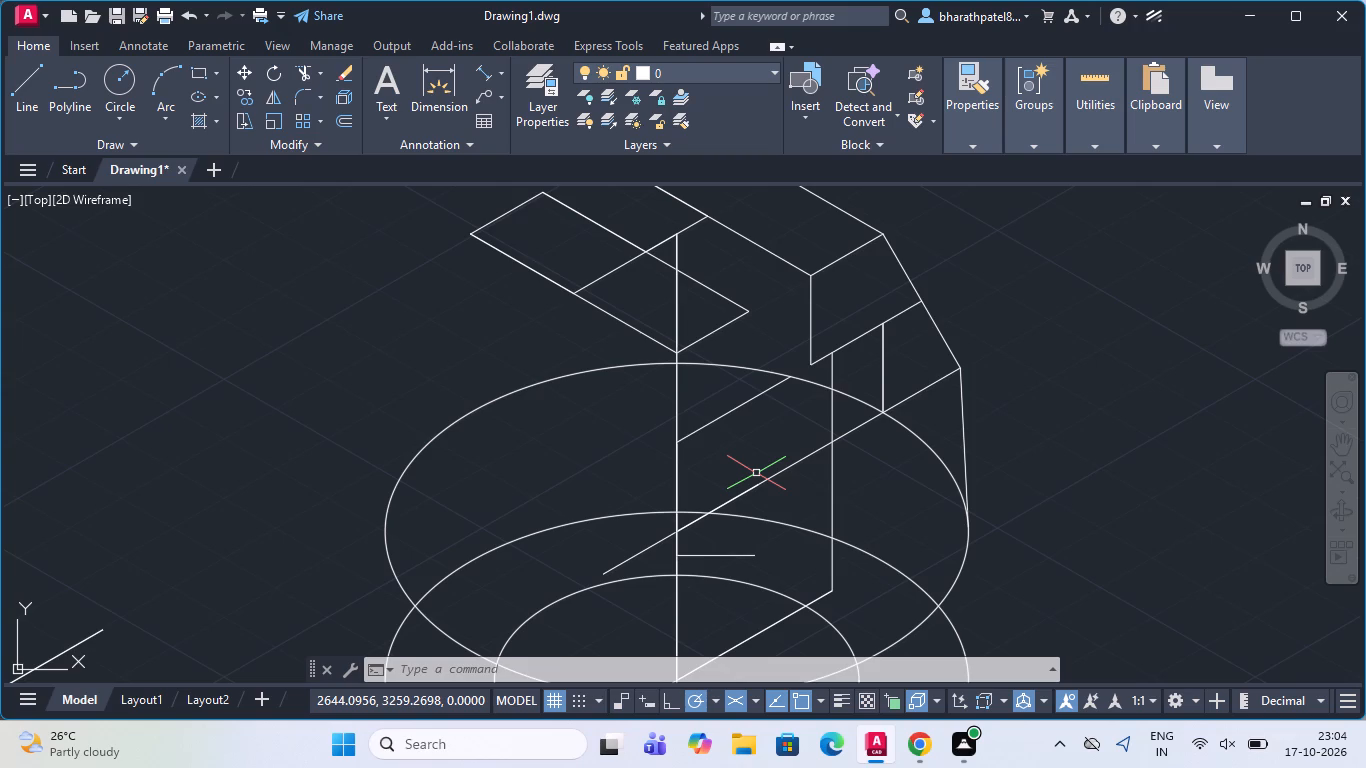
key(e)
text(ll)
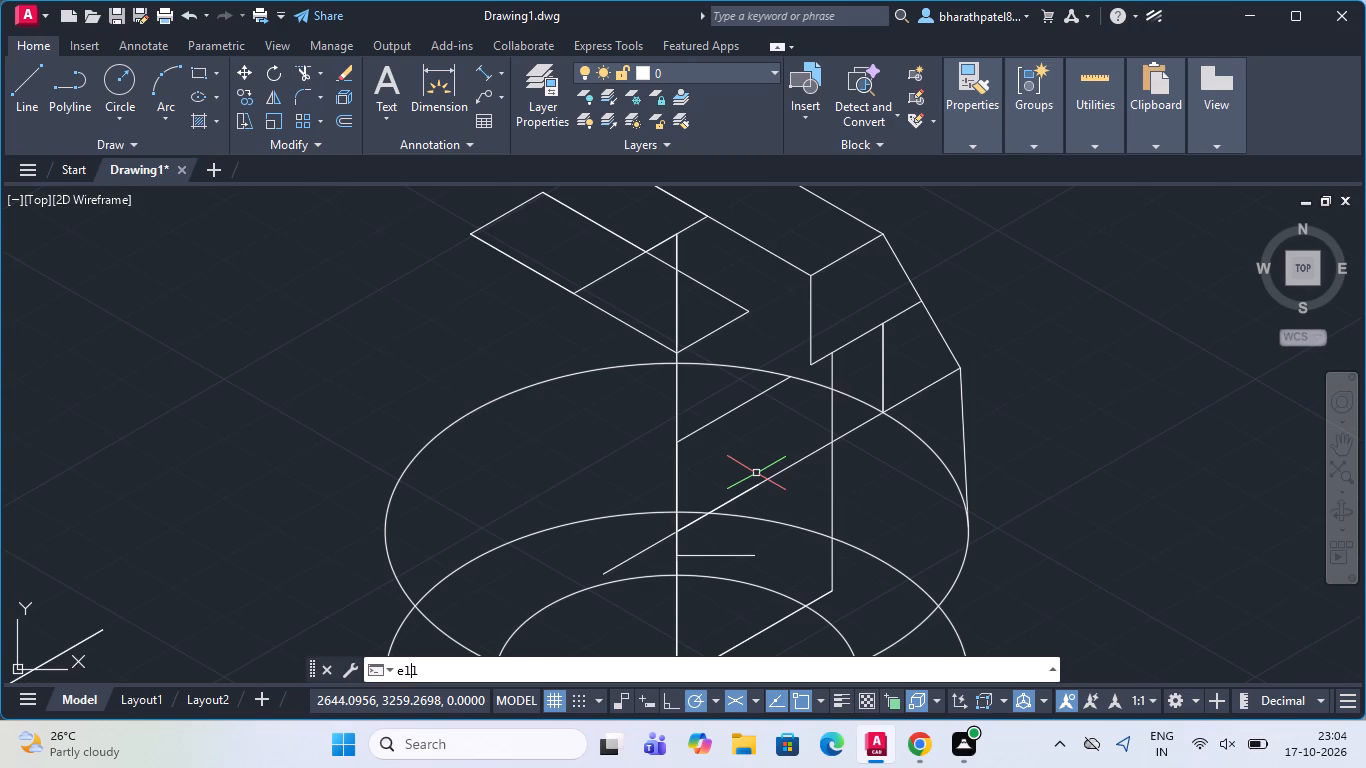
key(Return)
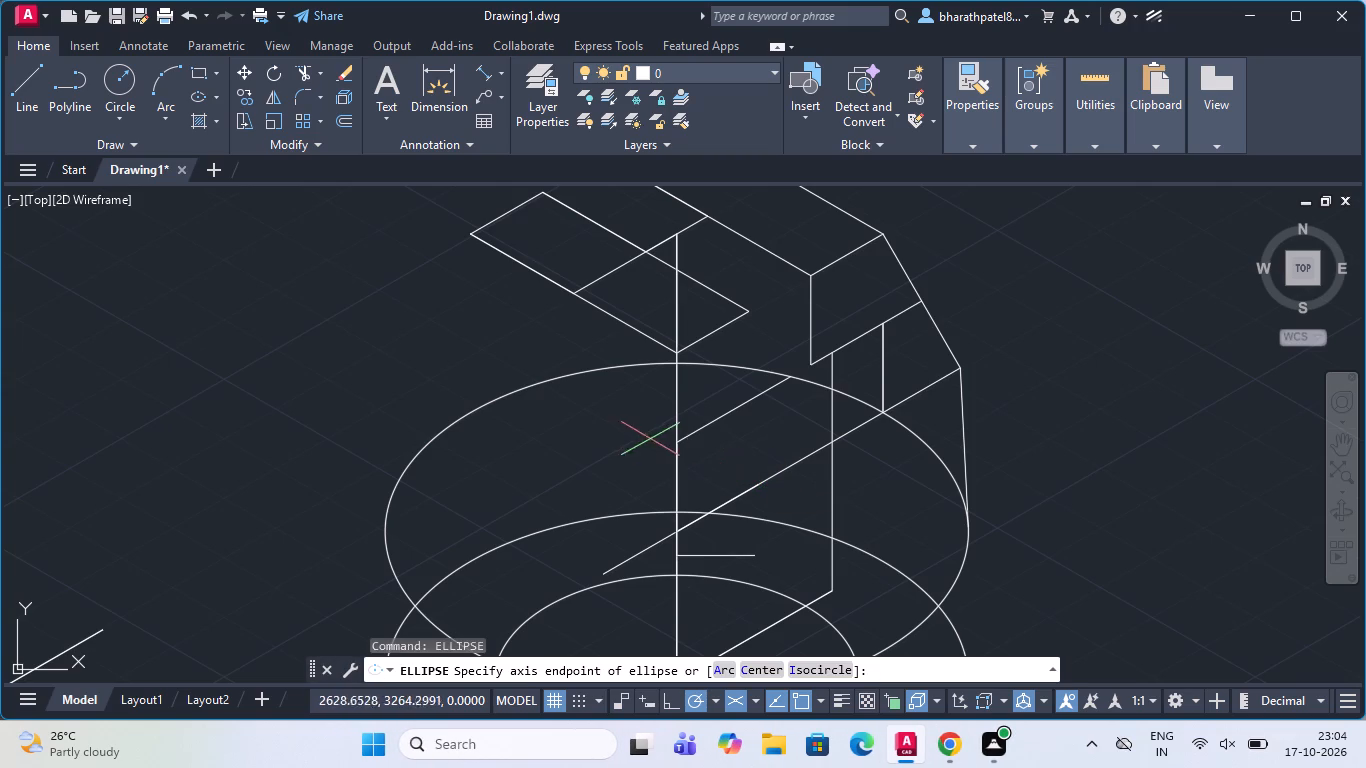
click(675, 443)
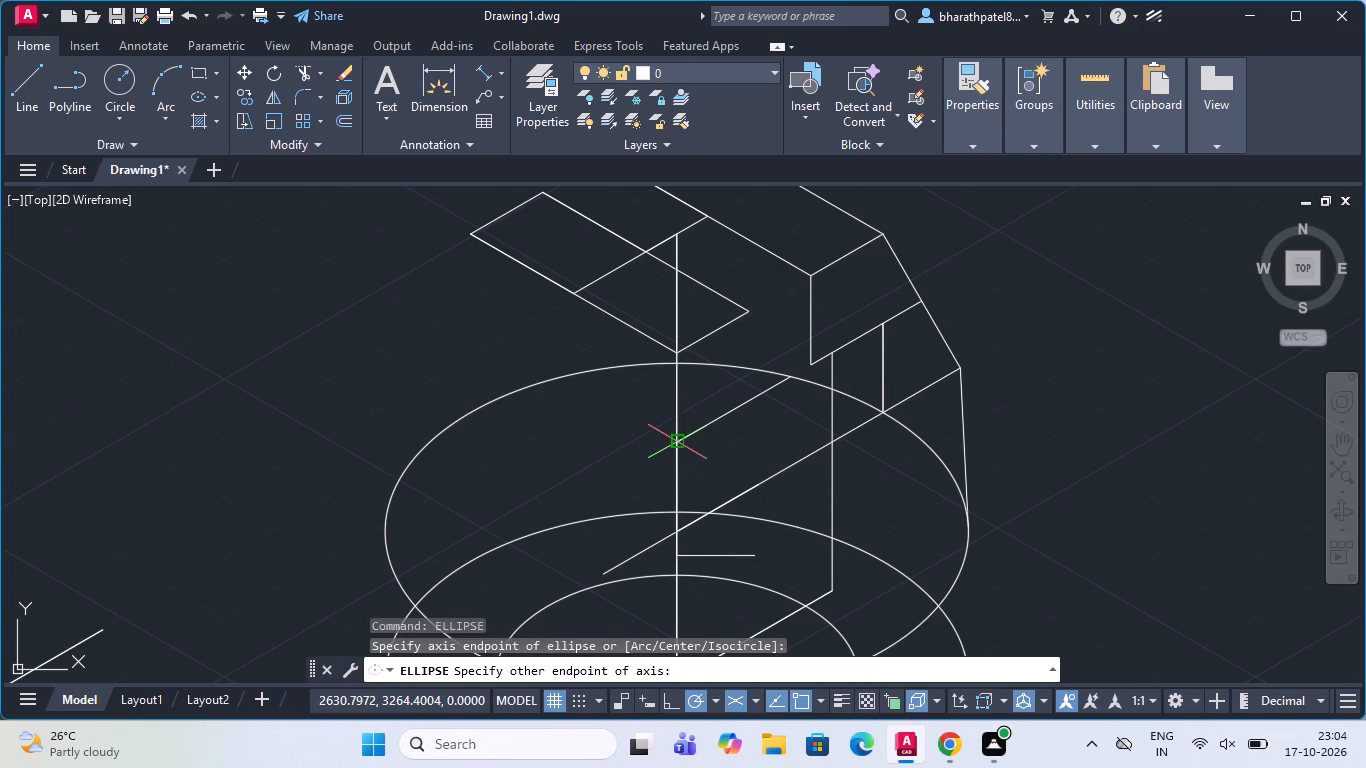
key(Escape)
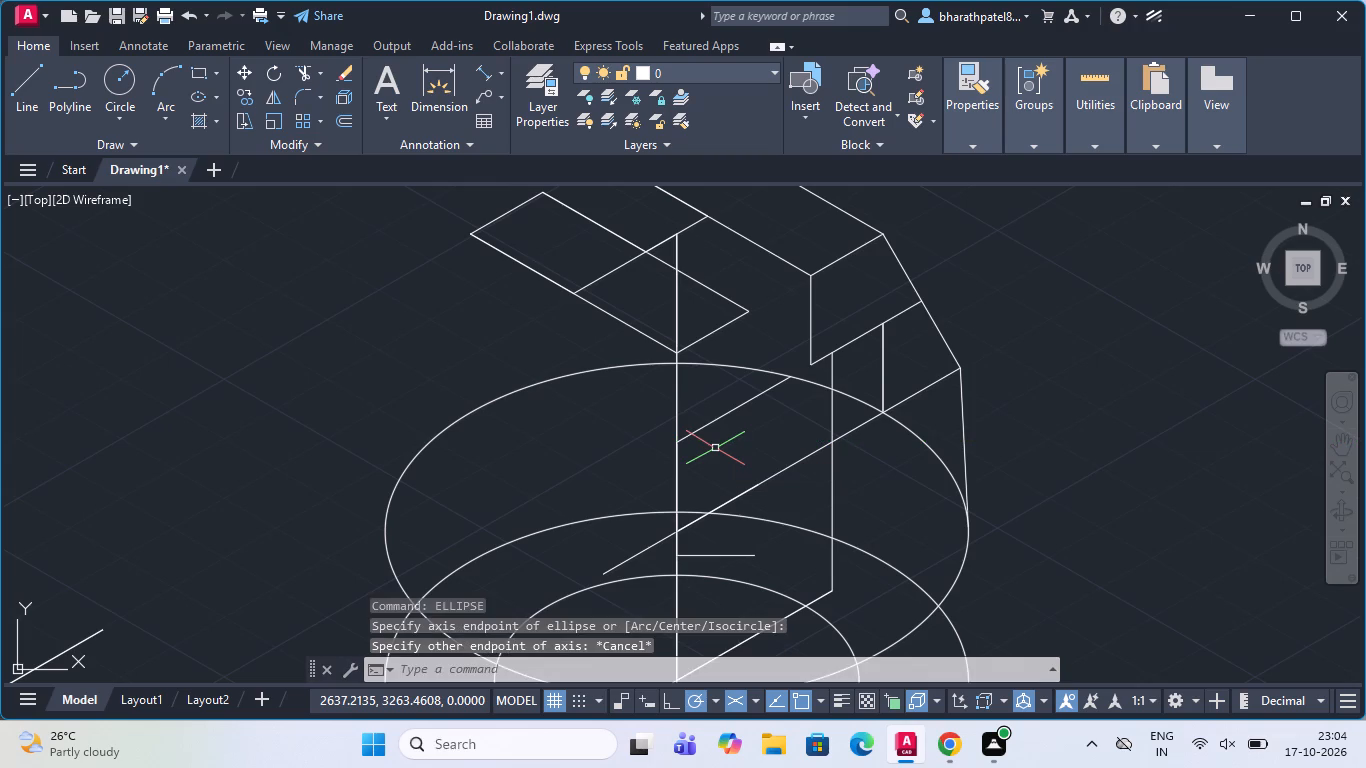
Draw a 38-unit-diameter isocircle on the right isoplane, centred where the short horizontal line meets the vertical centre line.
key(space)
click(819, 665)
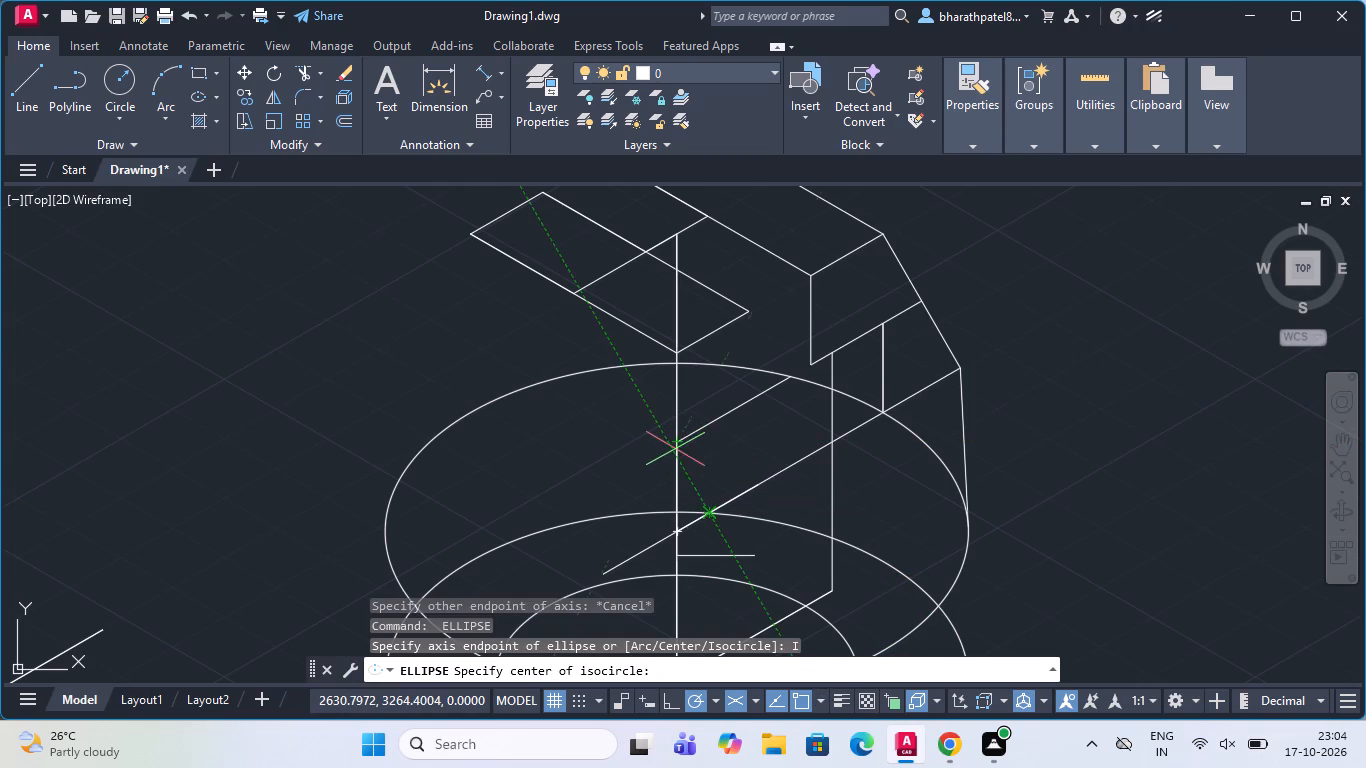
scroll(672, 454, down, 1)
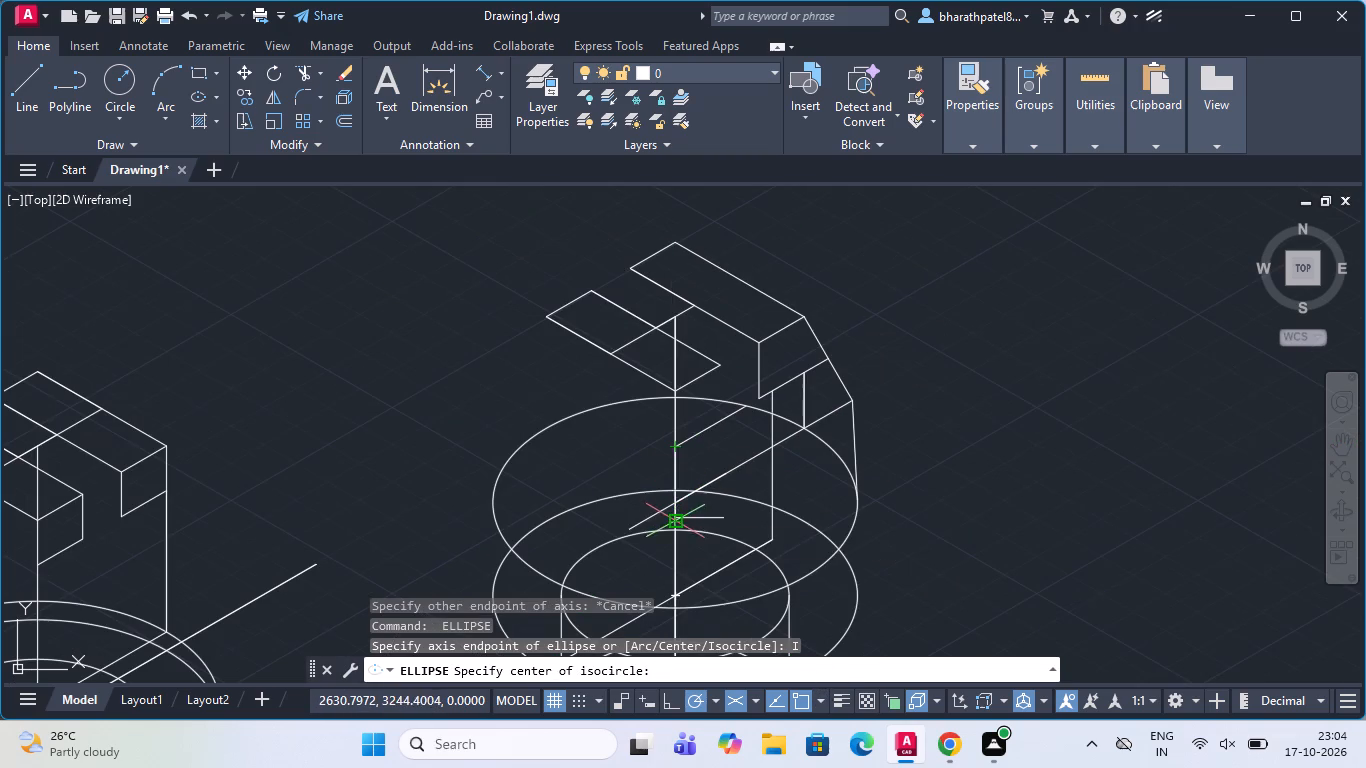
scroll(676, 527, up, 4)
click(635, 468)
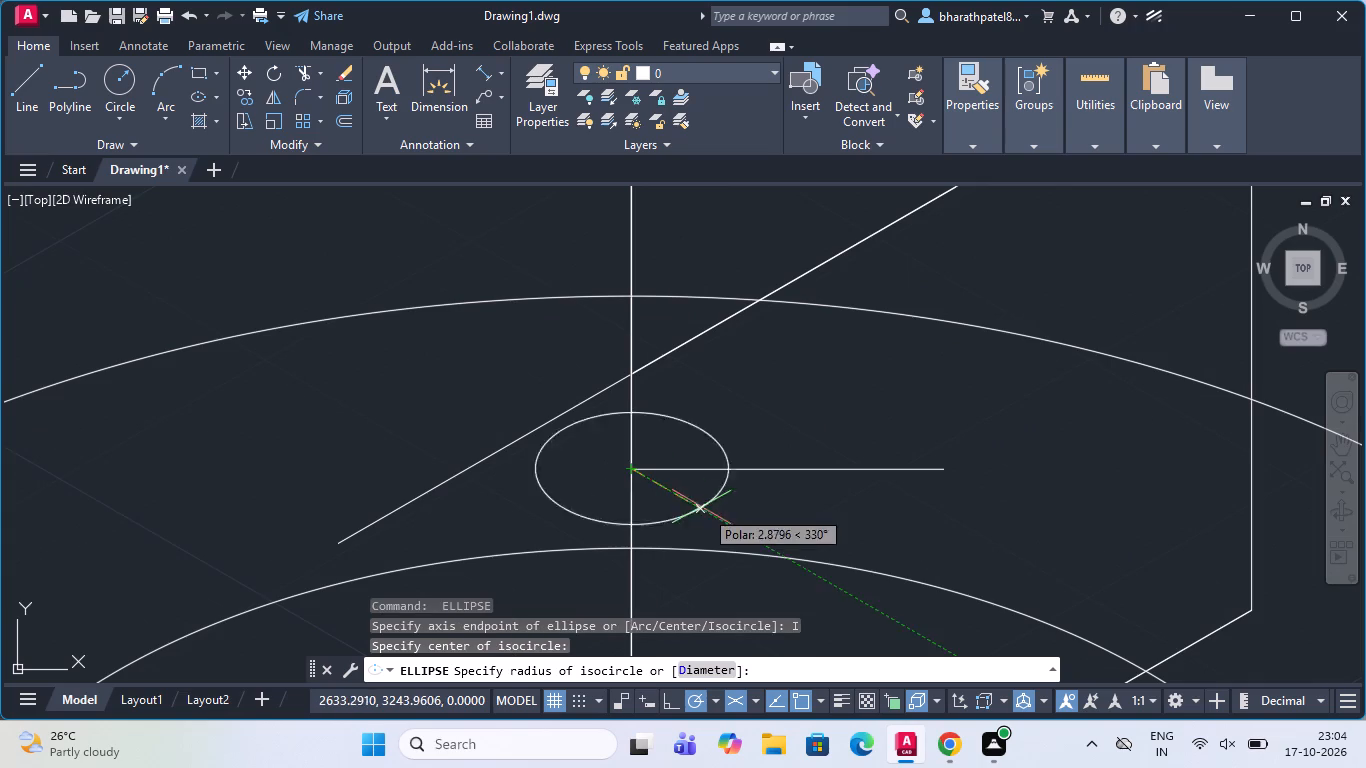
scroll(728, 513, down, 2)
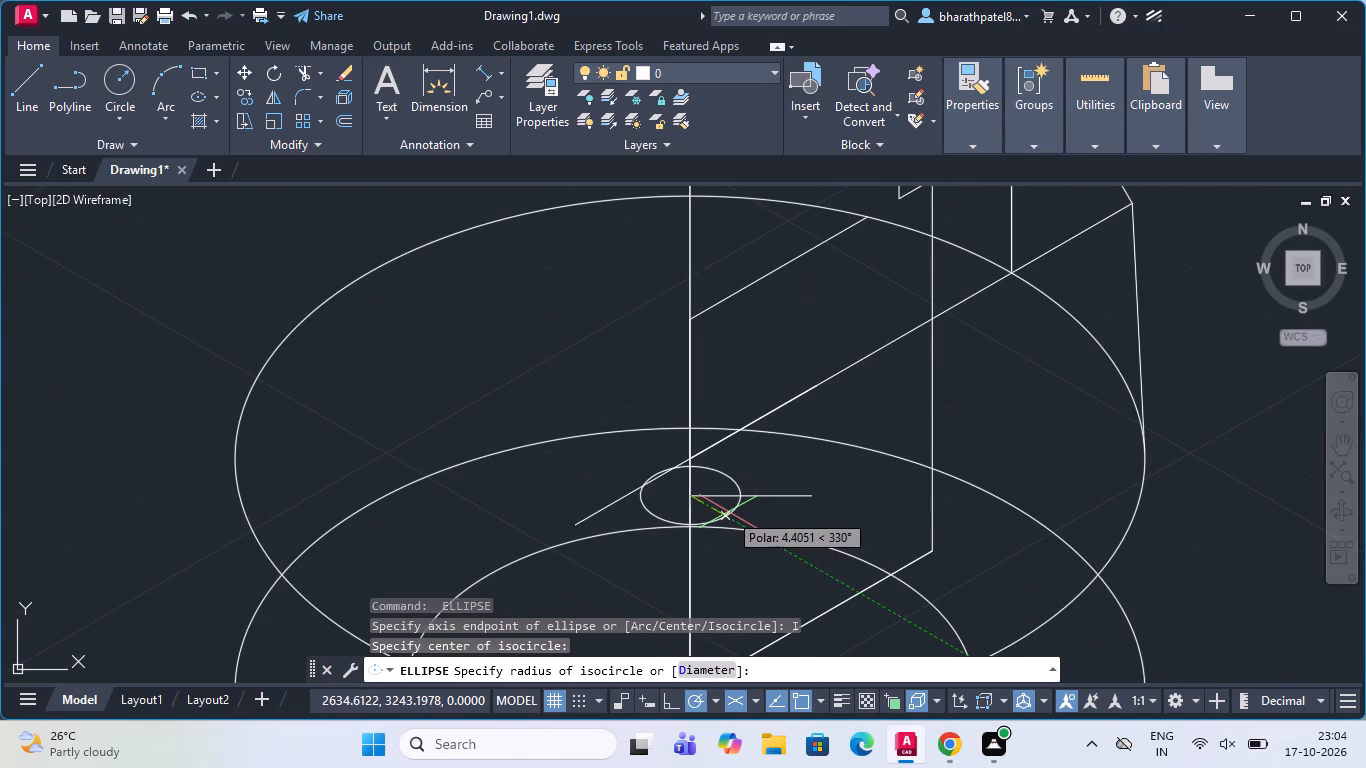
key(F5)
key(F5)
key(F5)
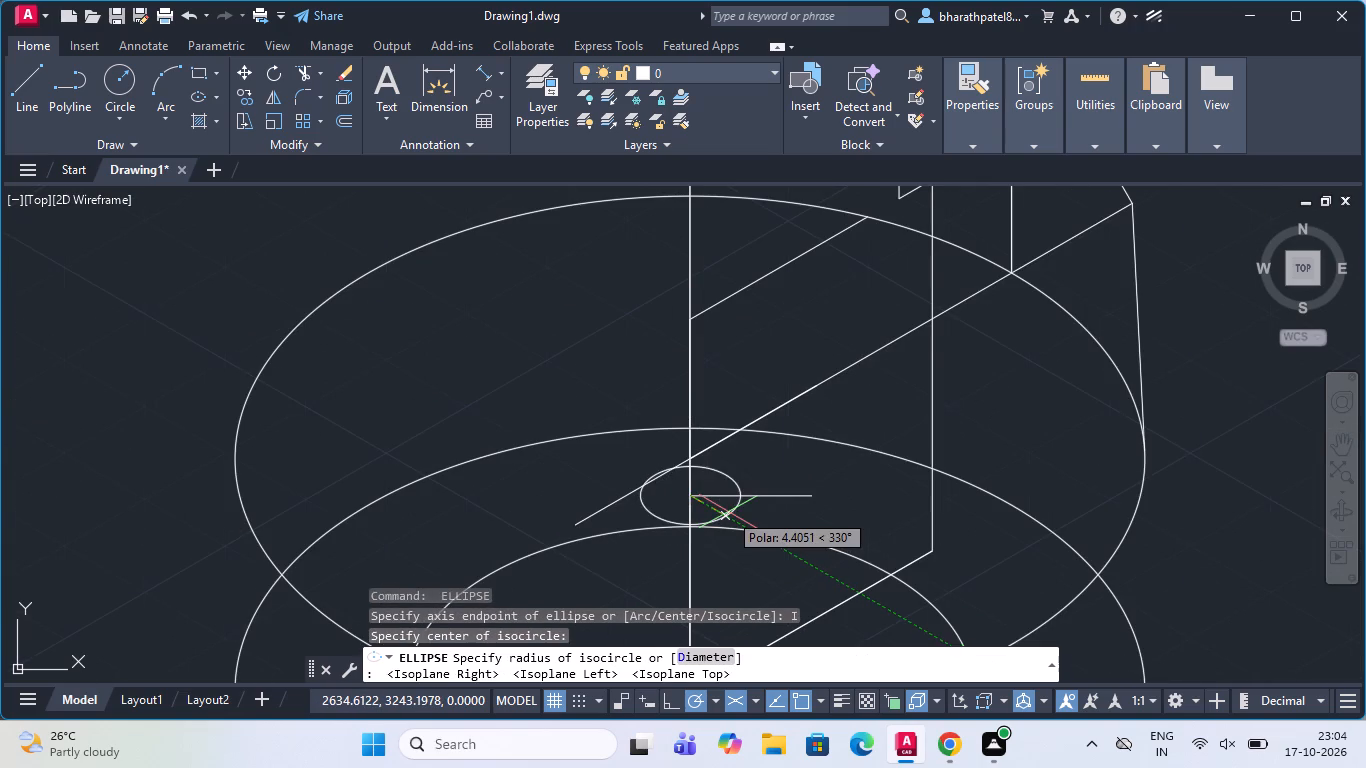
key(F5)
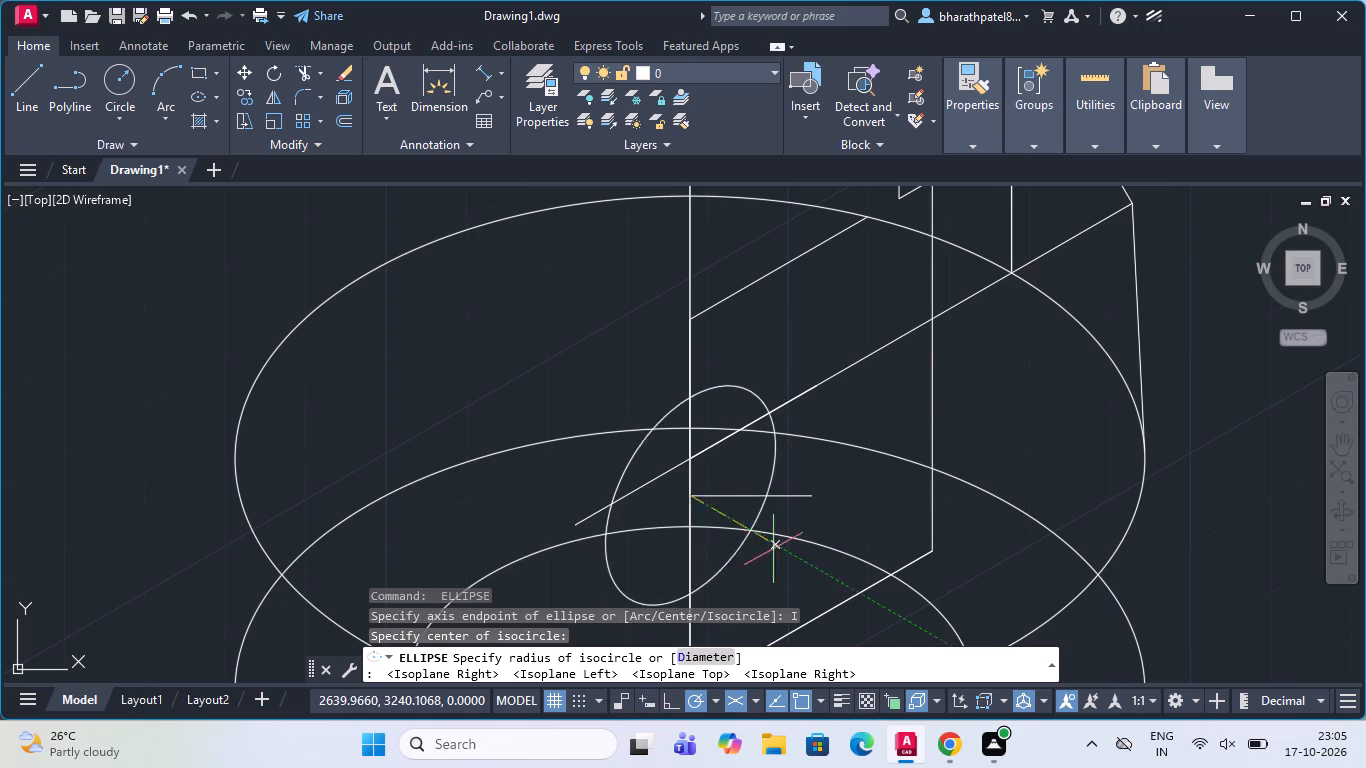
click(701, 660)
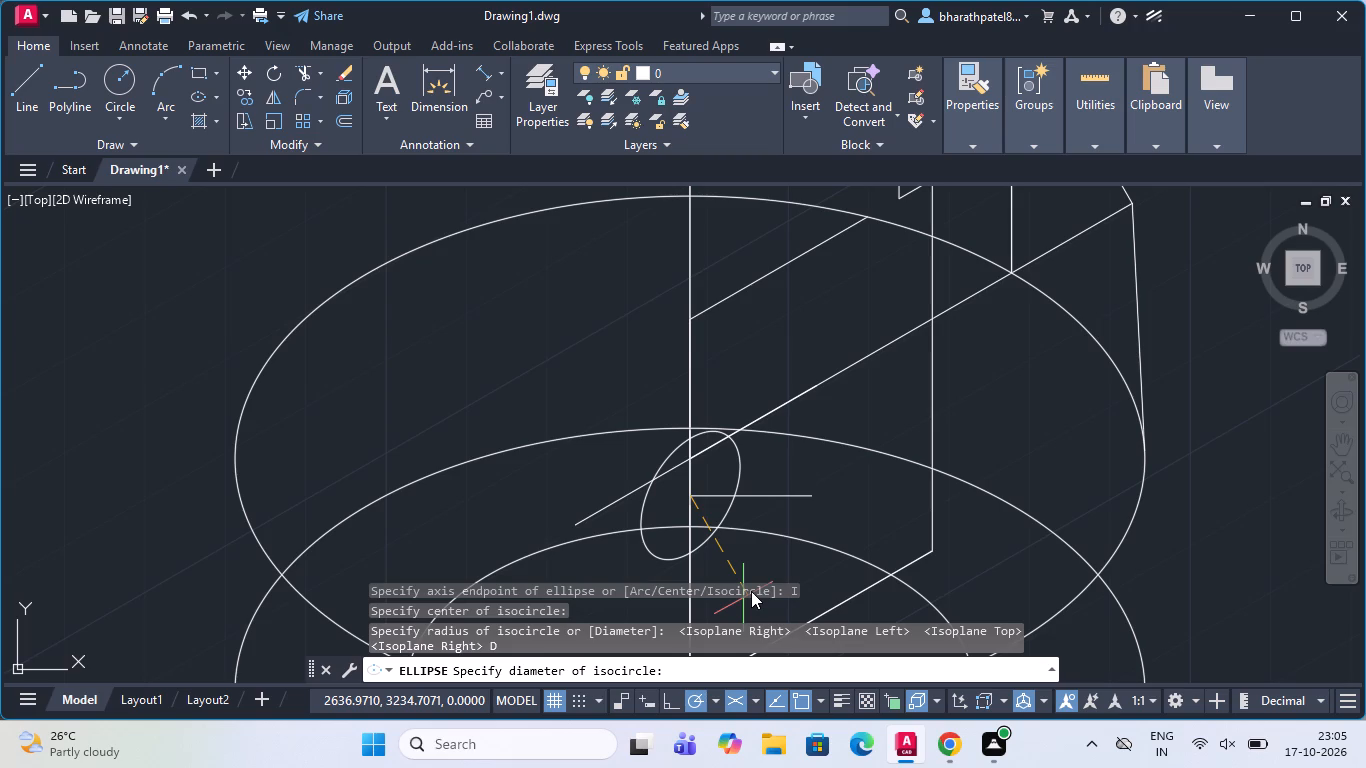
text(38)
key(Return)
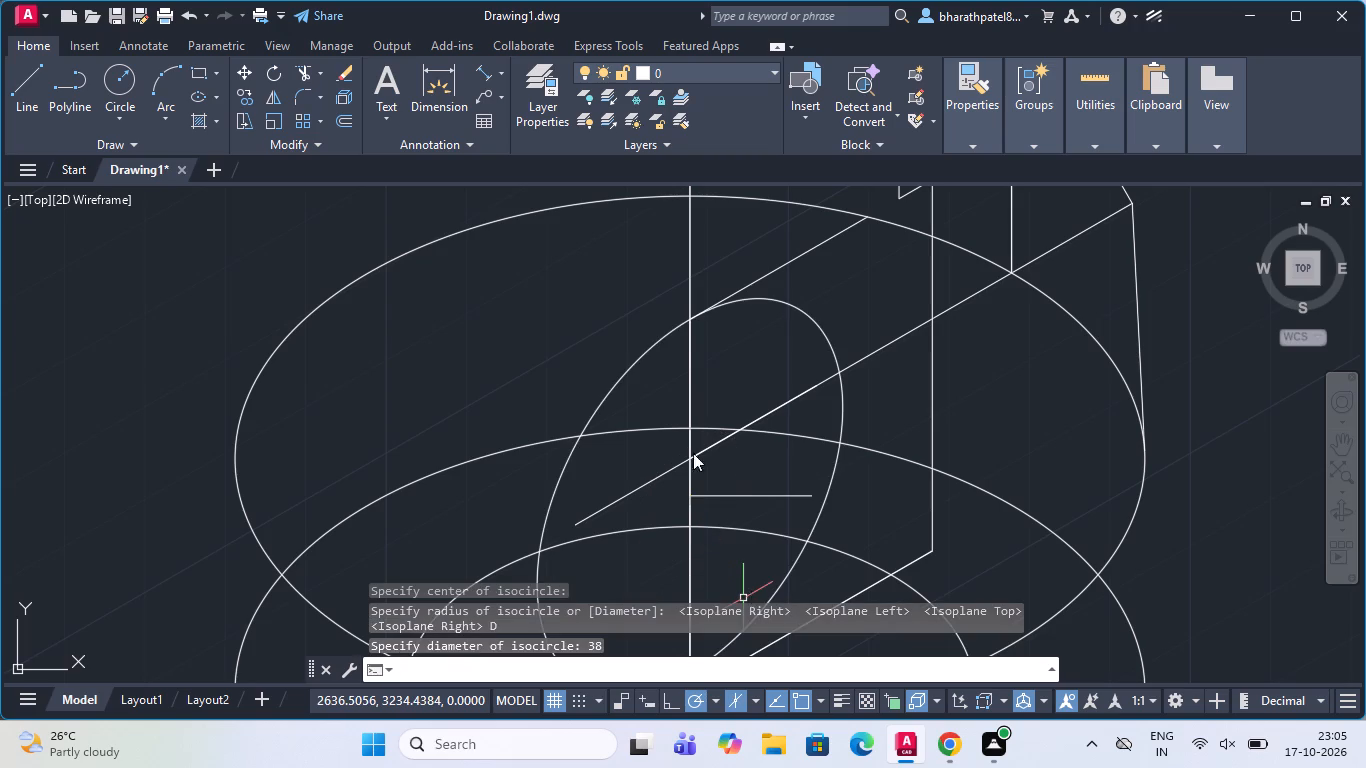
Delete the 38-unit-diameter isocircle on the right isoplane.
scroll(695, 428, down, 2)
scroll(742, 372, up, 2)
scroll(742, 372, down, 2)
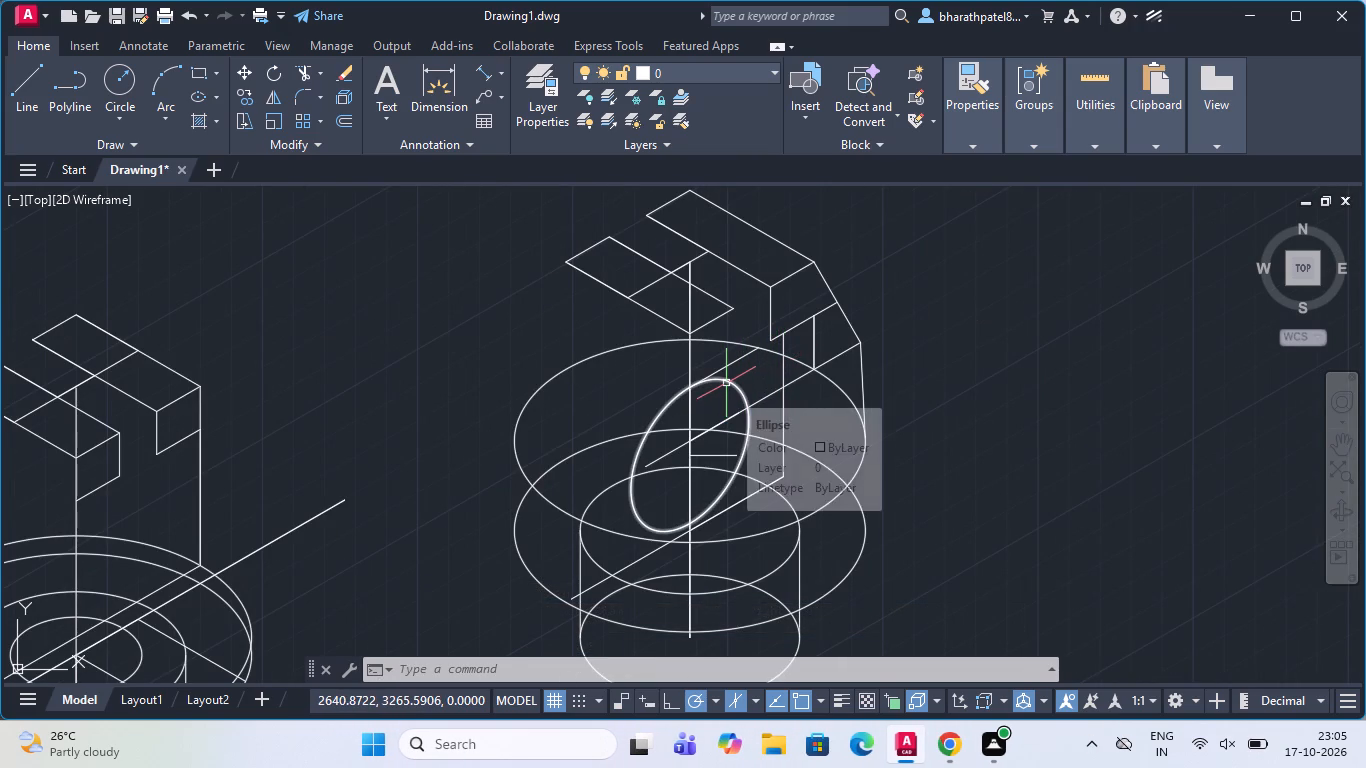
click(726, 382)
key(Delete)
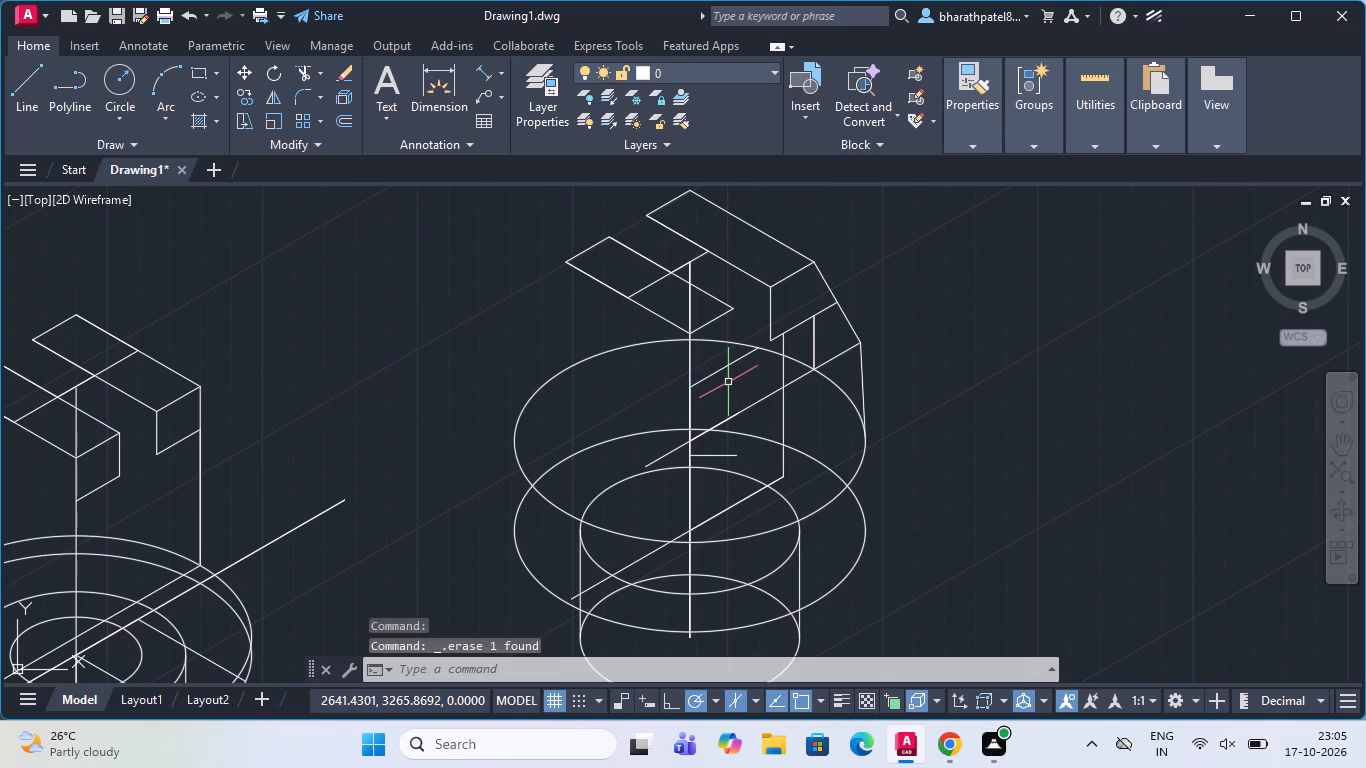
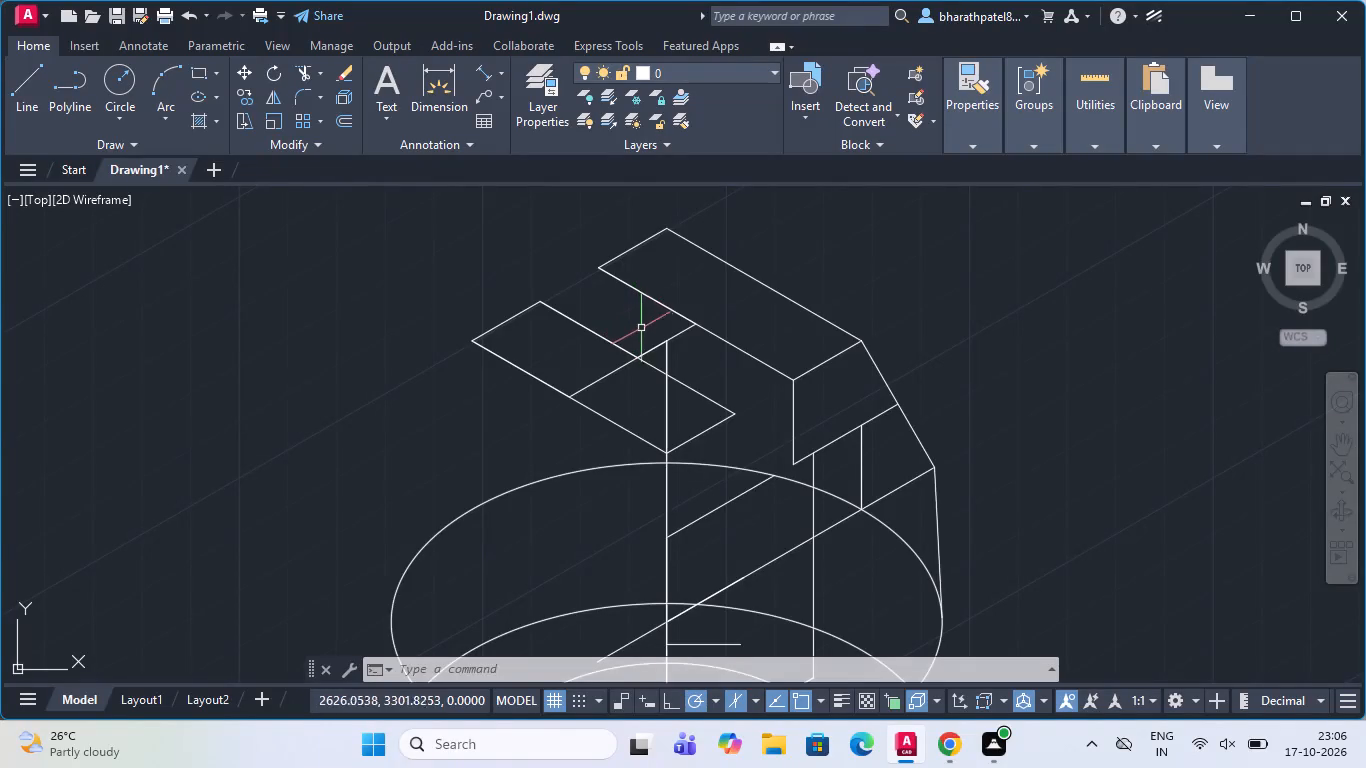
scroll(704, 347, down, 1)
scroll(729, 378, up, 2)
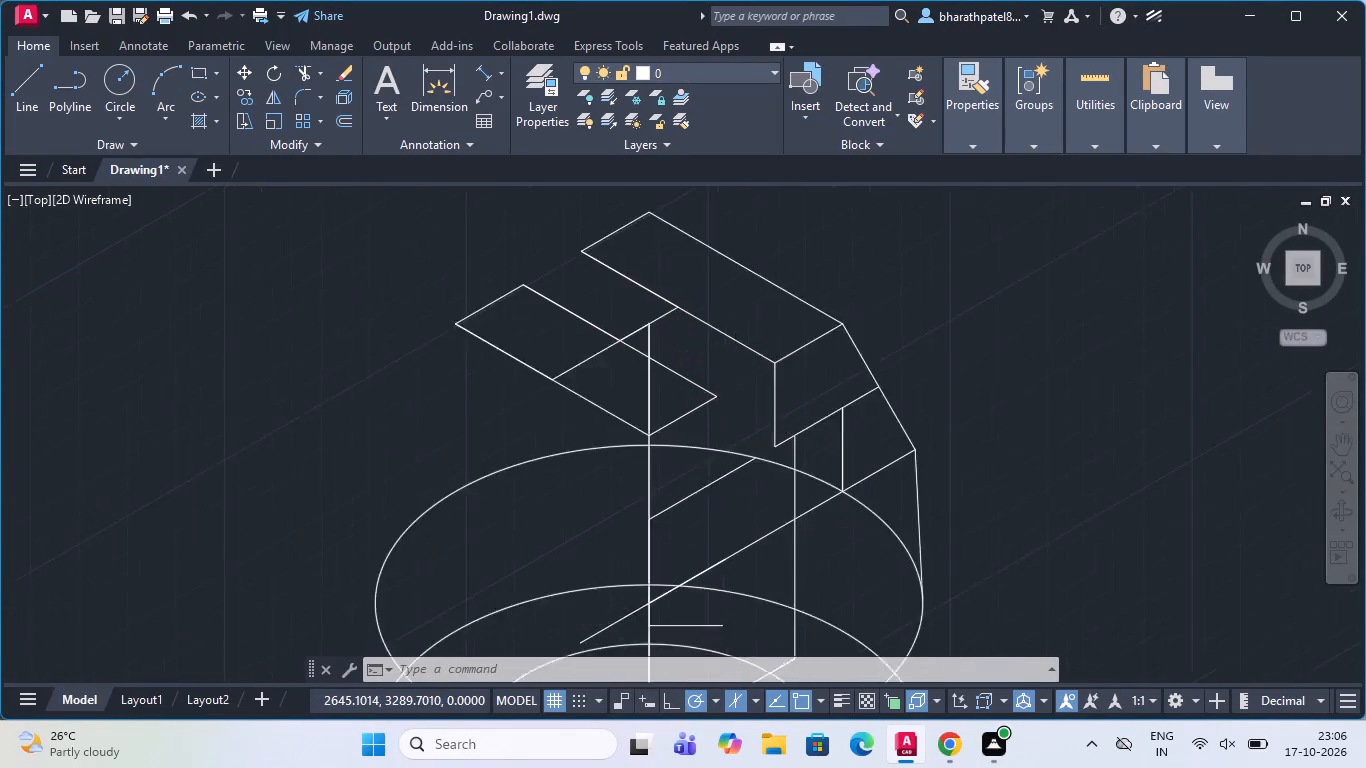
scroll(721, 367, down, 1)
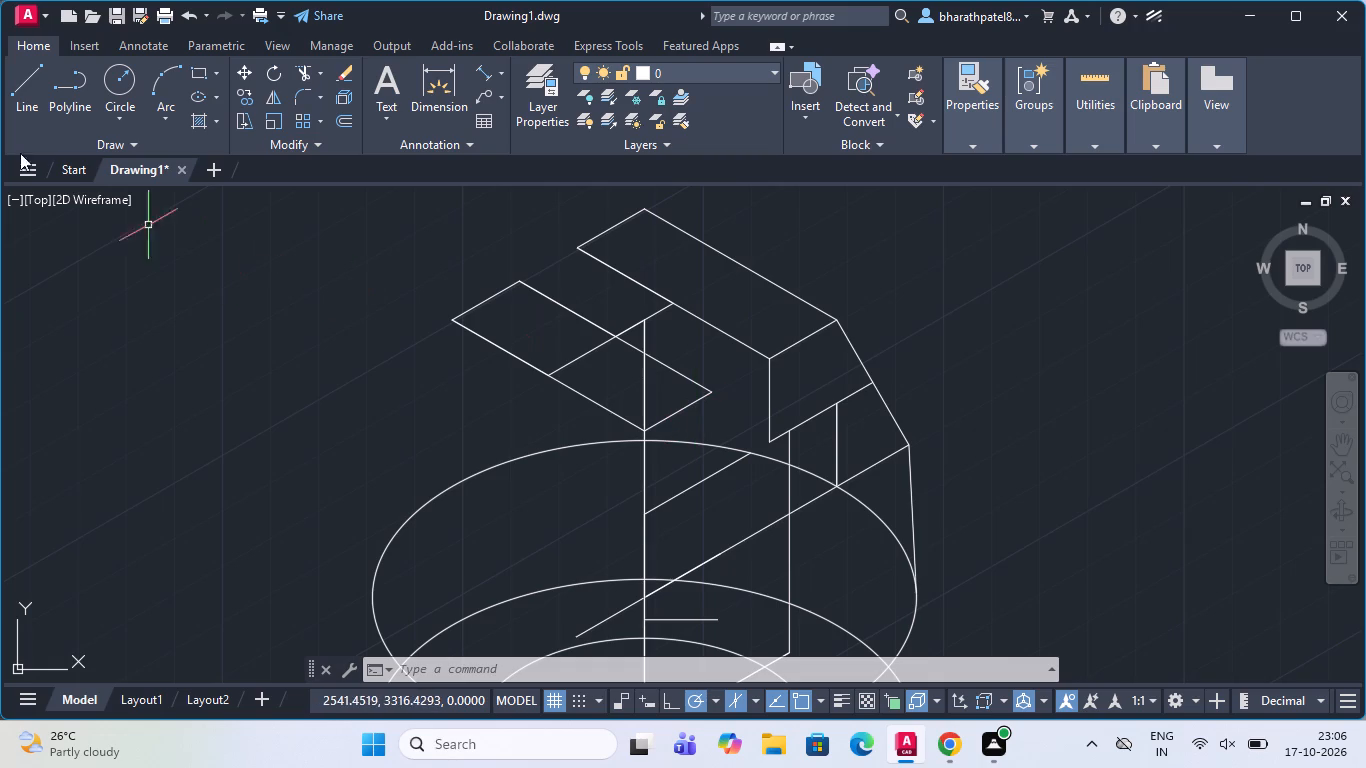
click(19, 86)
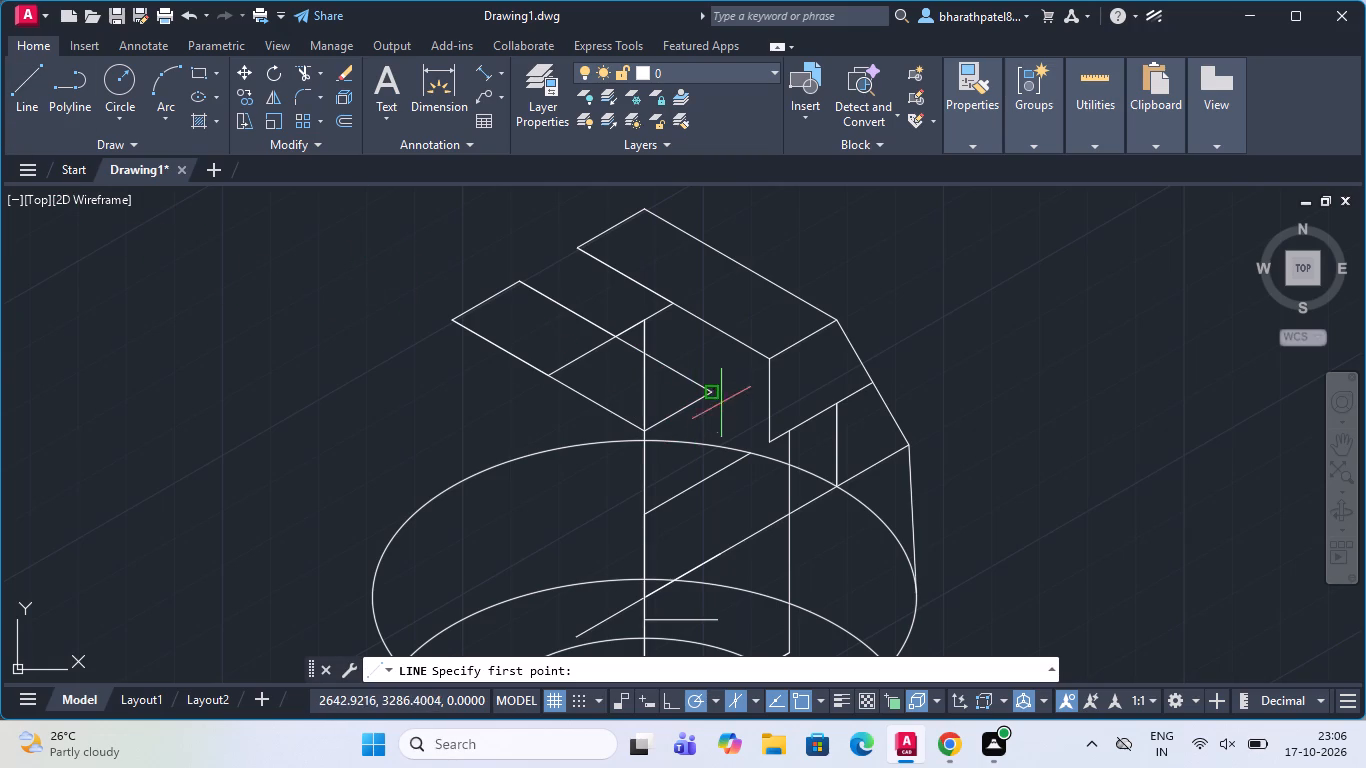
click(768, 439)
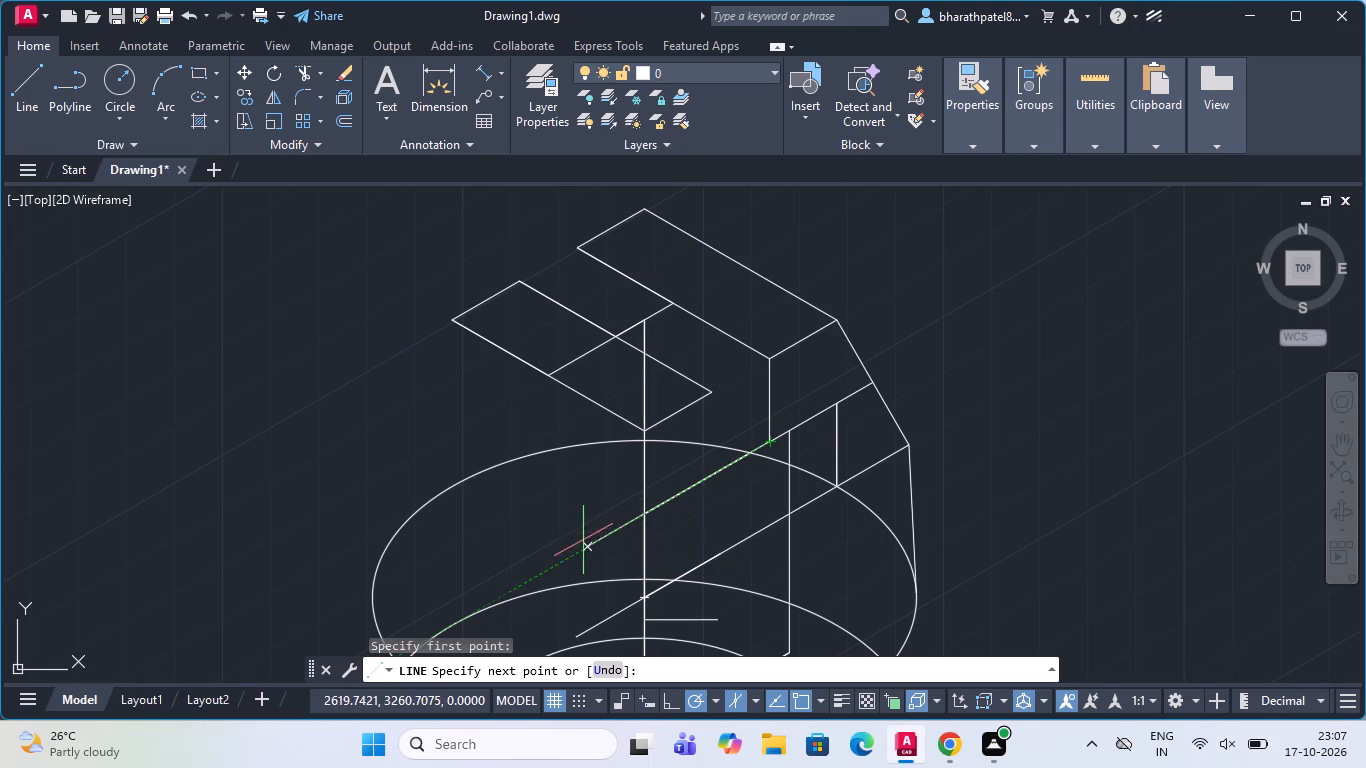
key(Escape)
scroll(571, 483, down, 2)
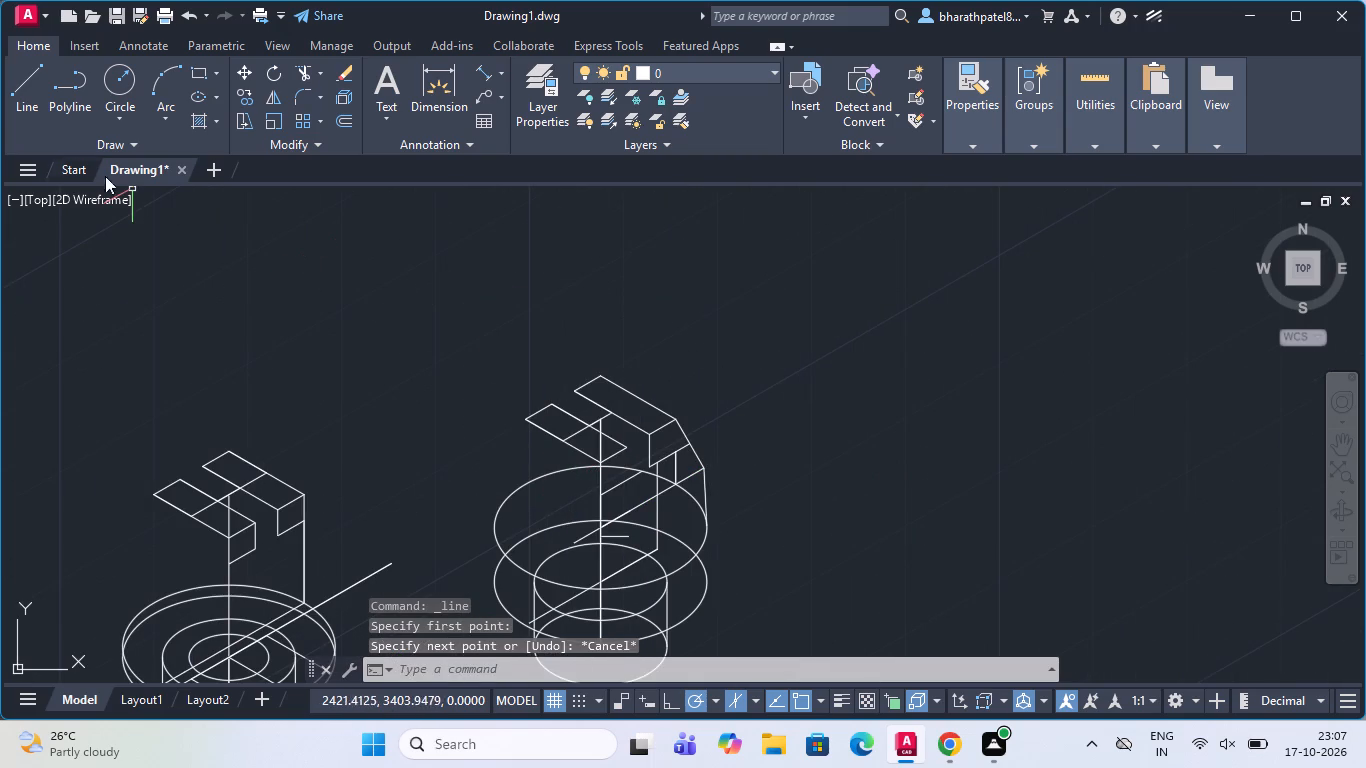
Draw a vertical line about 18 units down from the free front corner of the front prong, past the short oblique line below.
click(16, 84)
scroll(662, 478, up, 3)
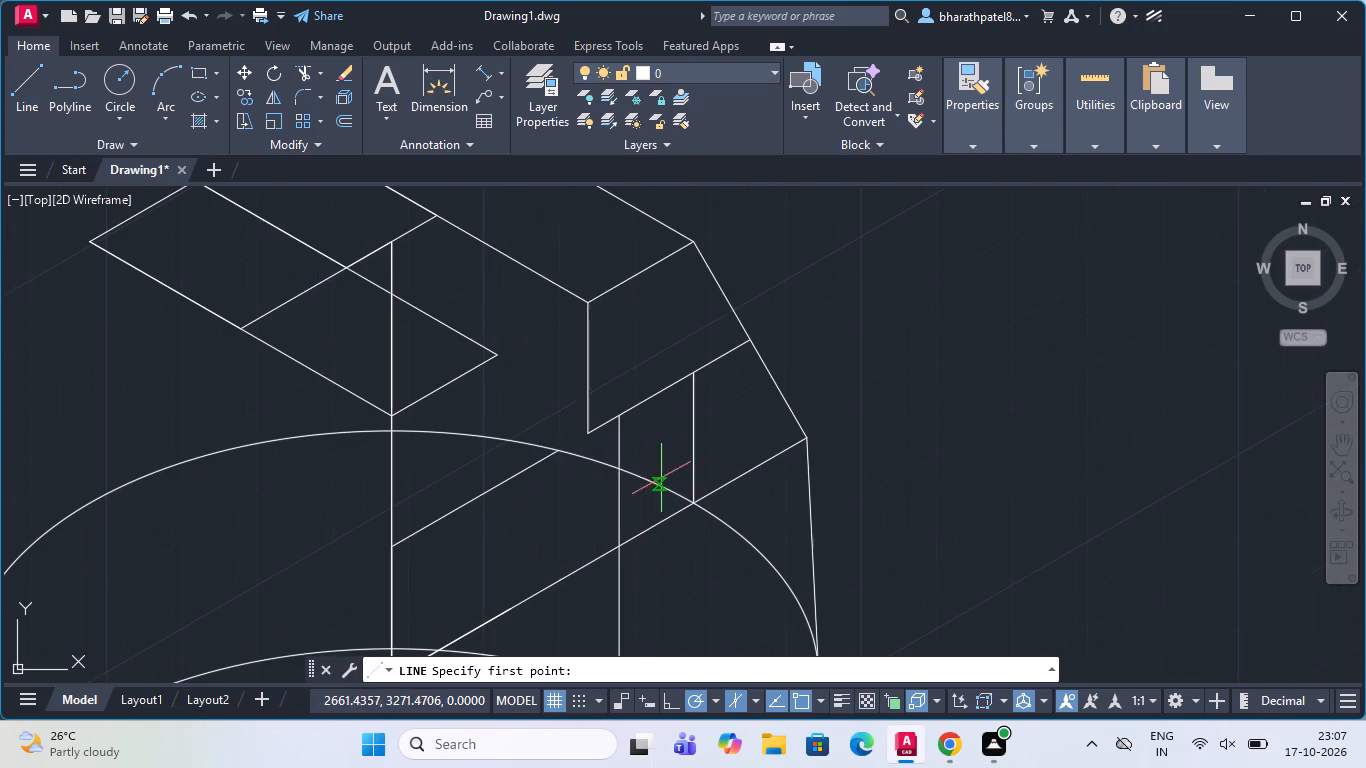
click(494, 355)
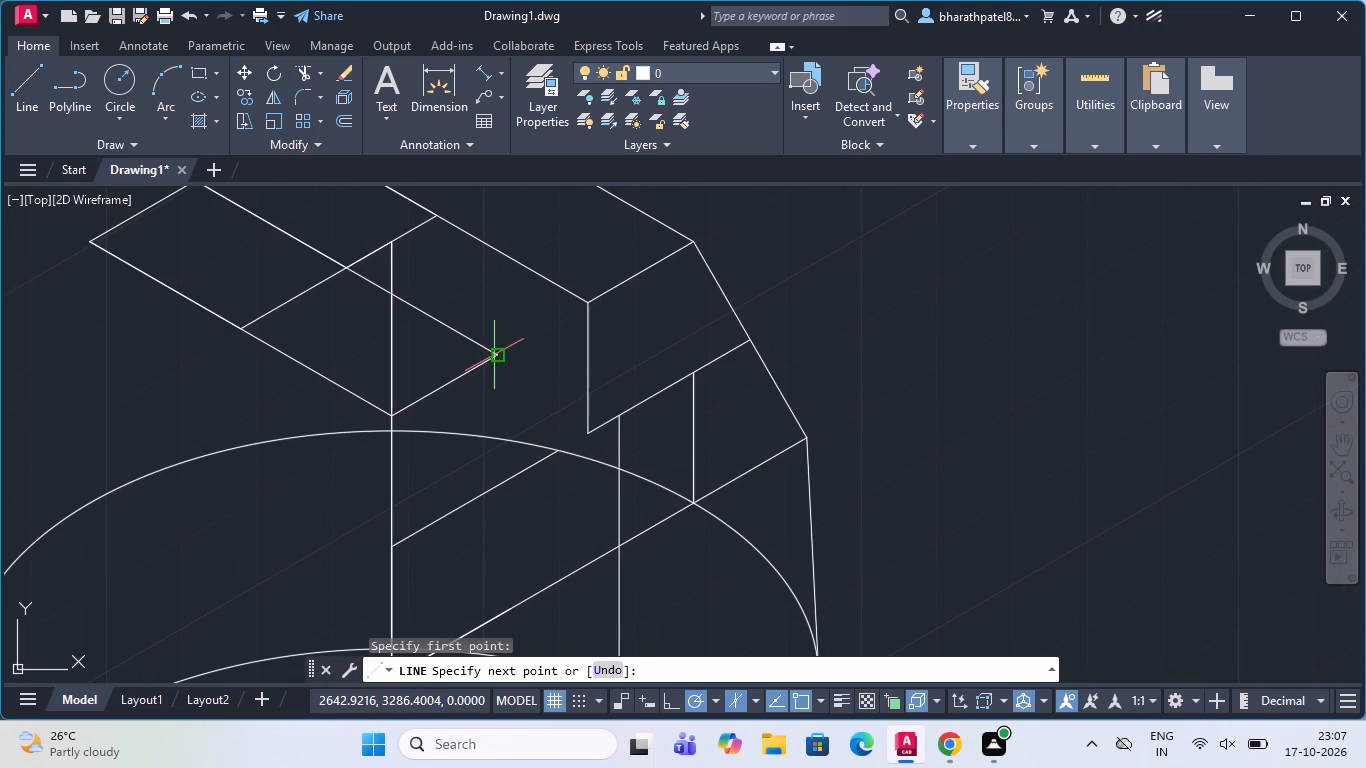
click(496, 511)
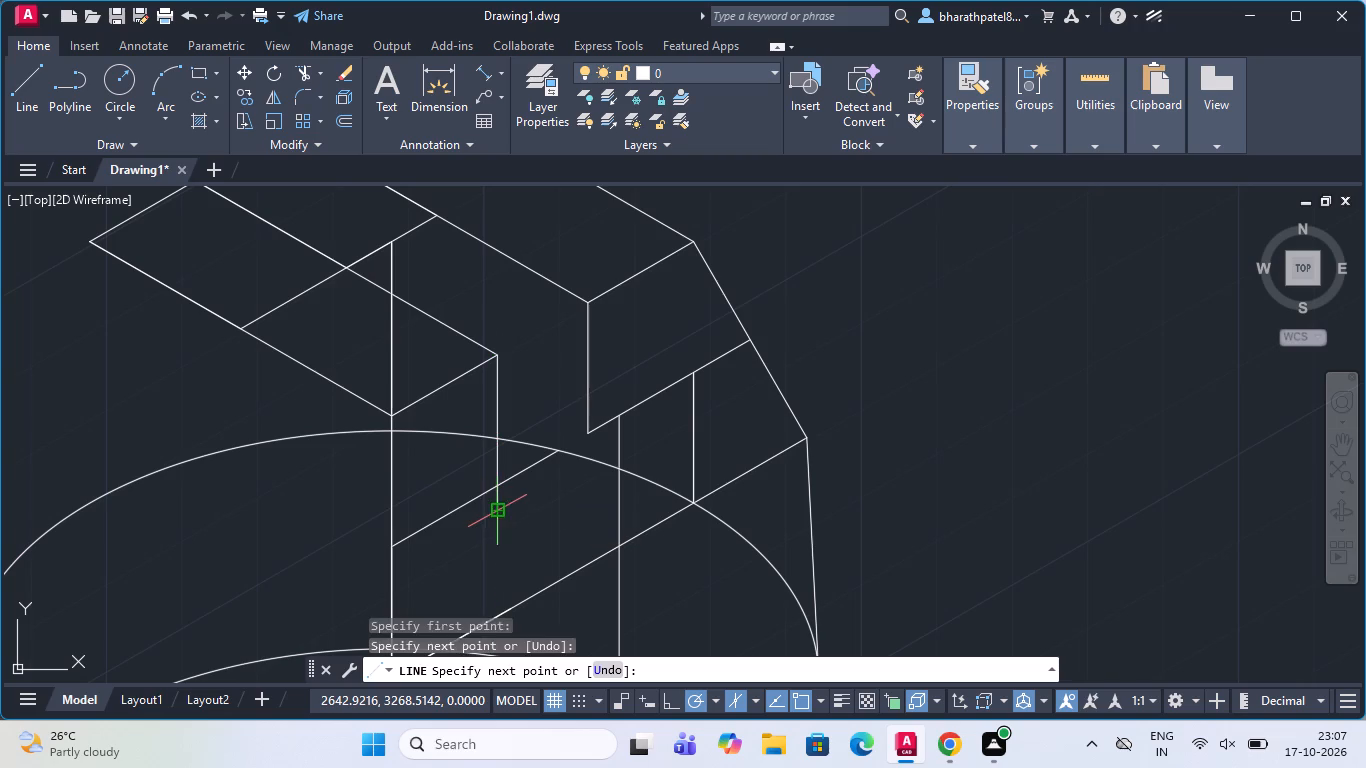
key(Escape)
Trim the vertical line's lower overhang and the oblique line beyond it so the two meet at a corner.
click(299, 67)
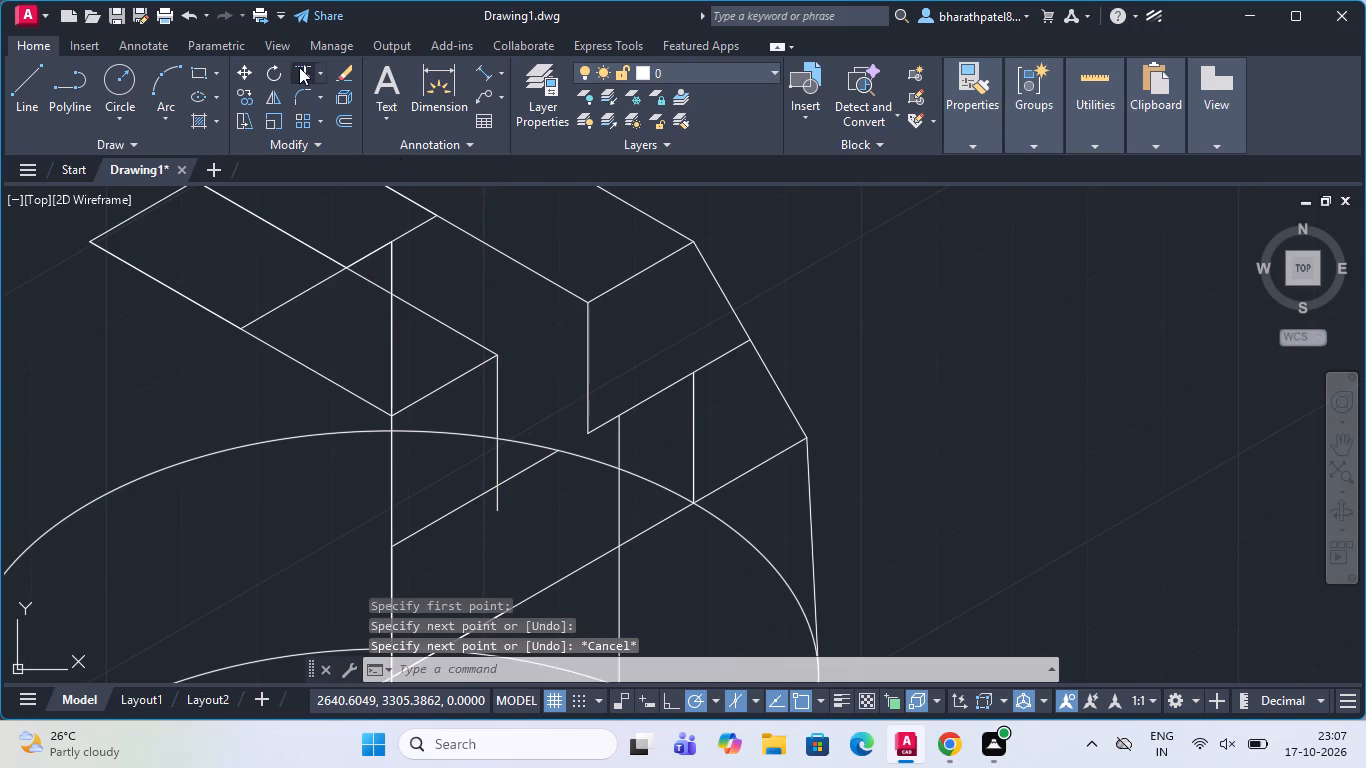
scroll(499, 539, up, 3)
drag(553, 250, 460, 385)
scroll(560, 379, down, 5)
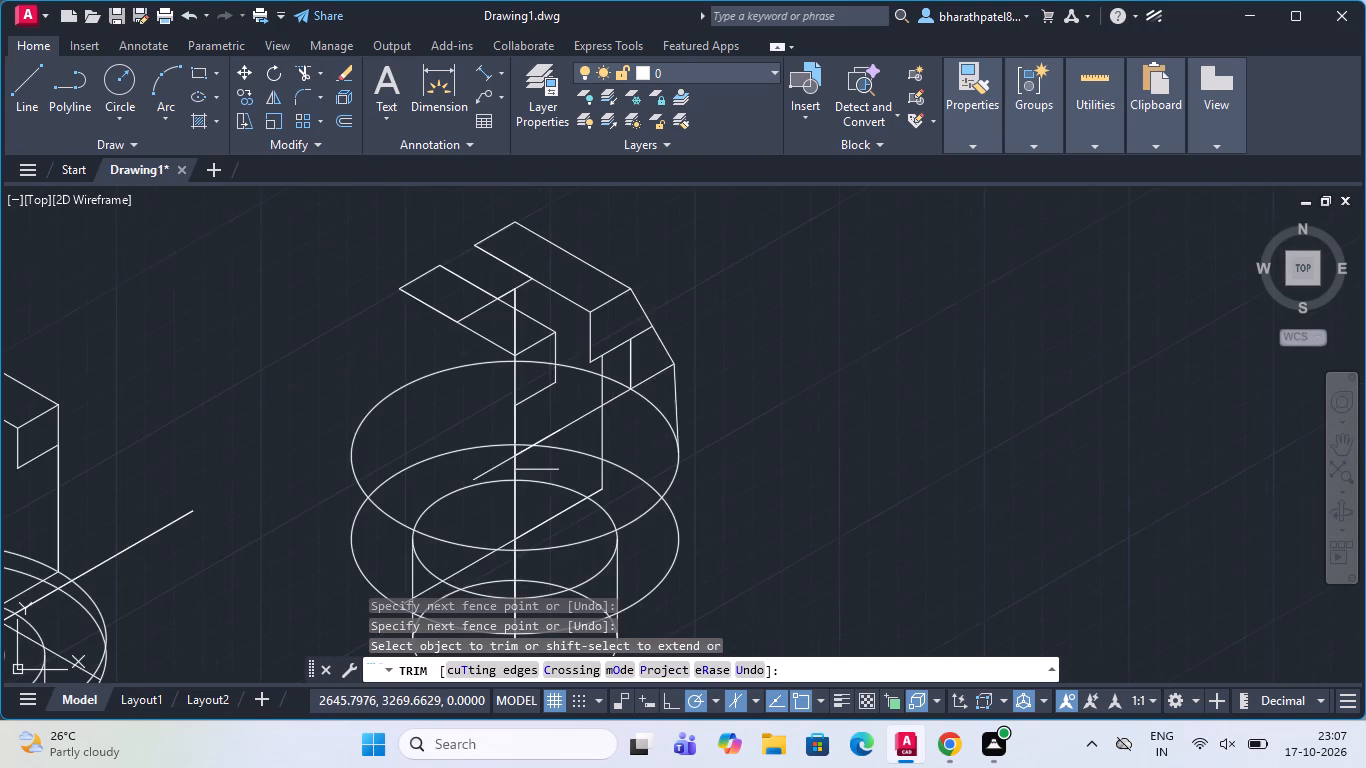
Draw an oblique line from that trimmed corner to the lower end of the rear prong's vertical edge.
scroll(586, 340, up, 3)
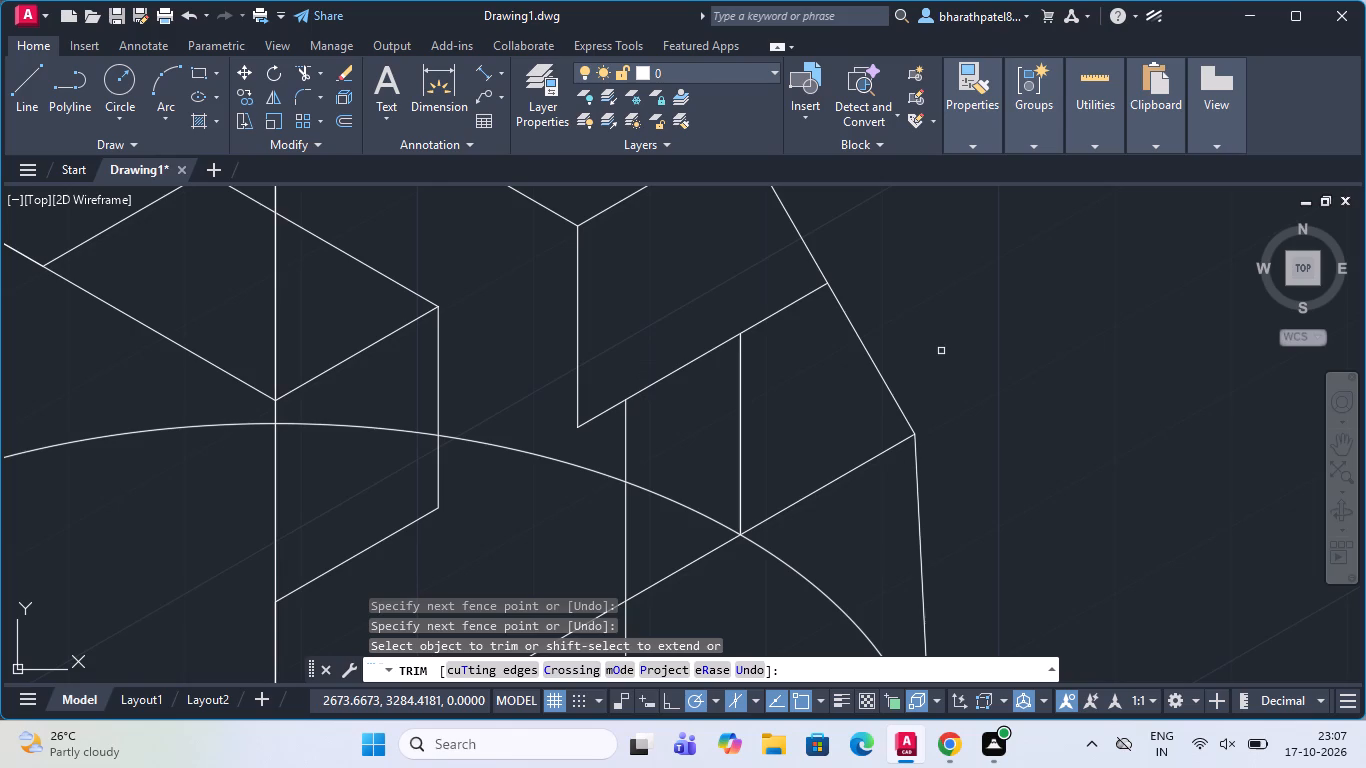
scroll(217, 488, down, 1)
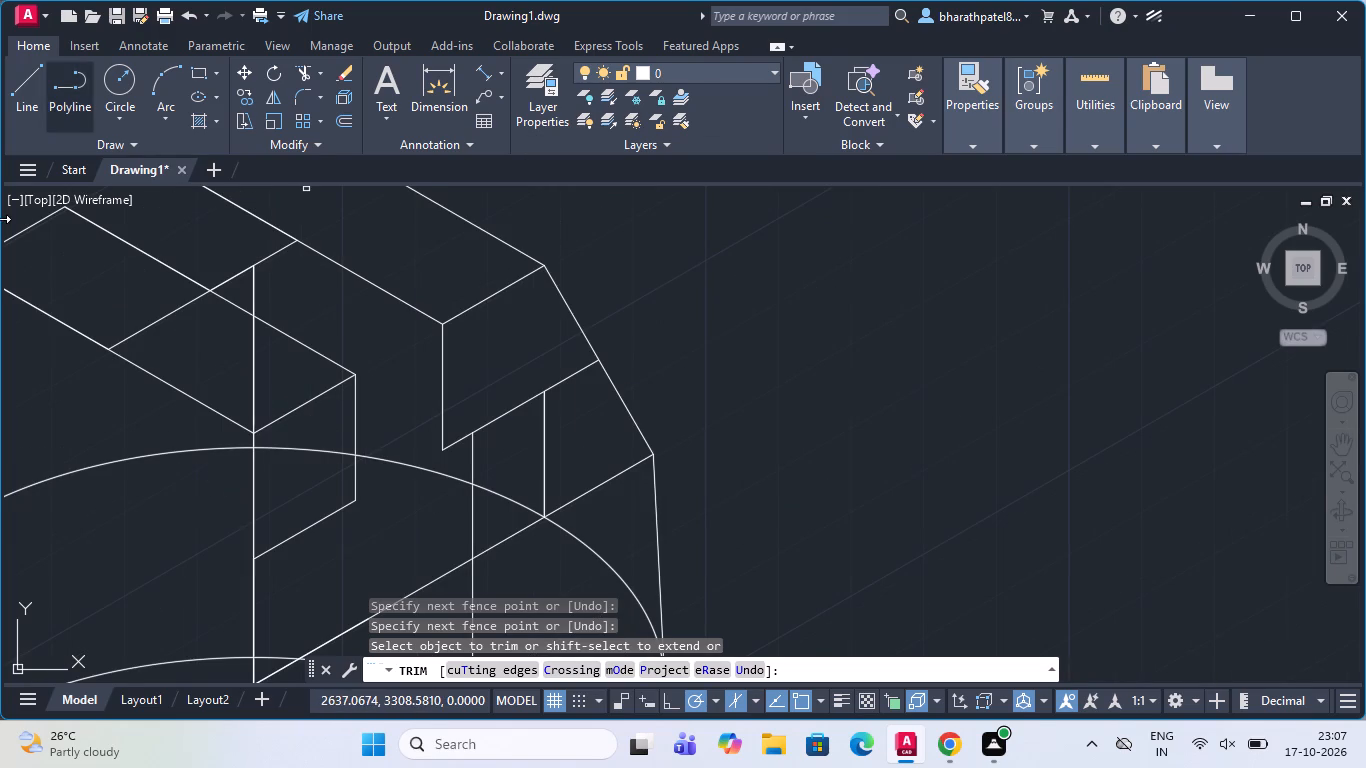
click(25, 70)
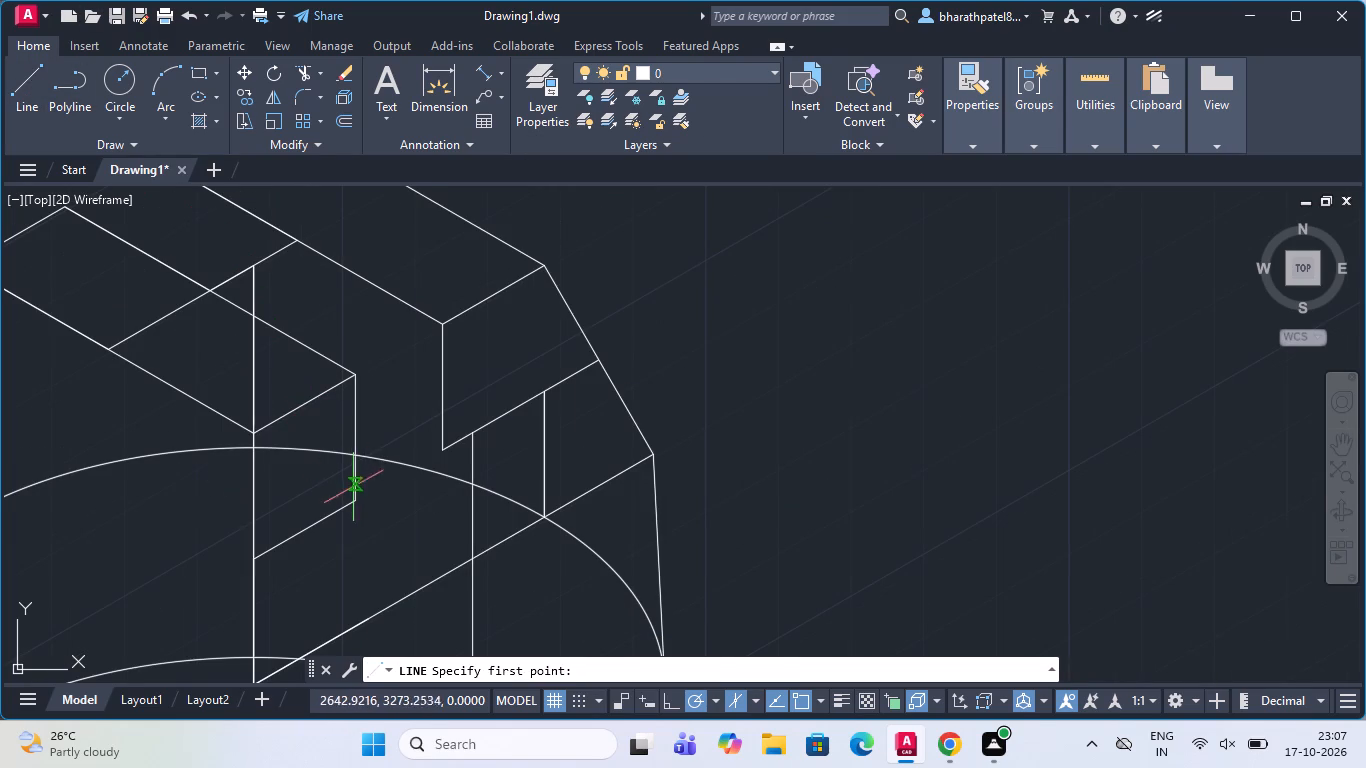
click(357, 504)
scroll(451, 449, up, 1)
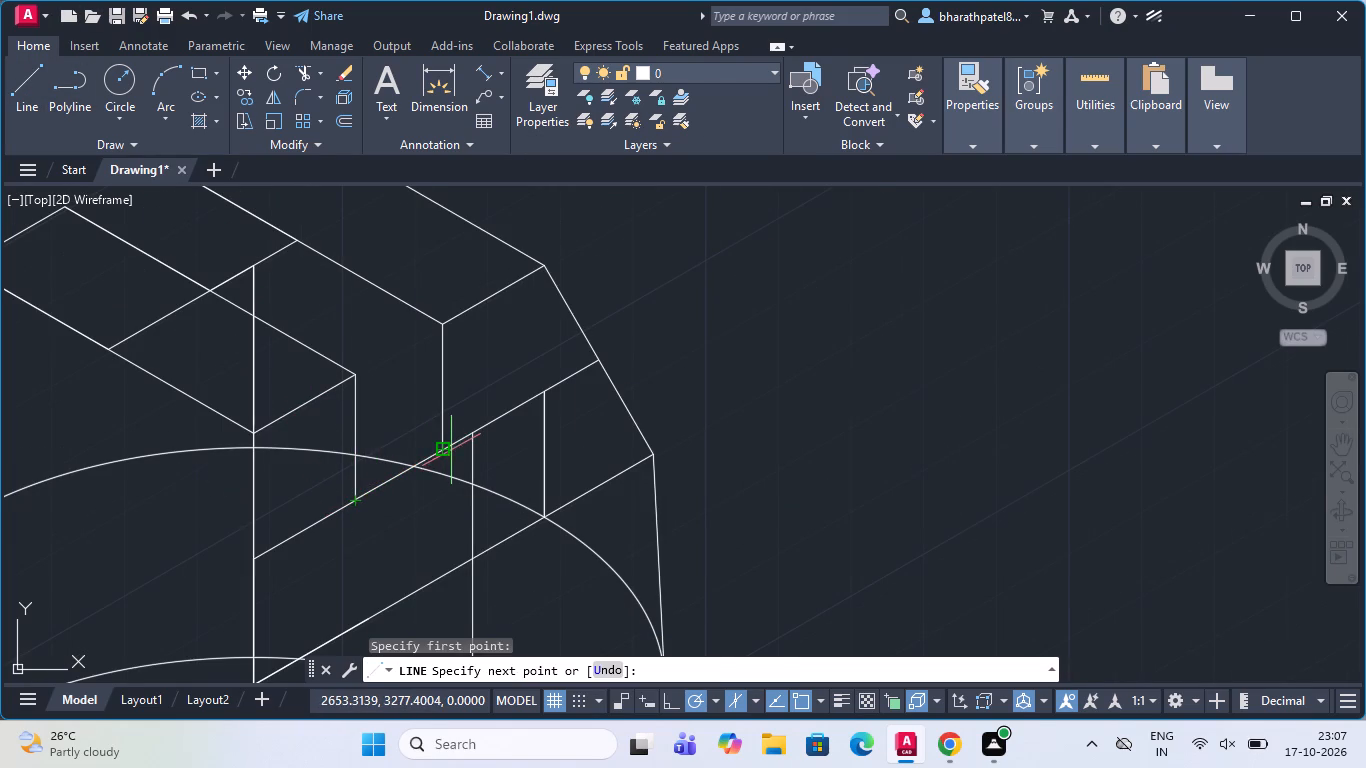
scroll(451, 450, up, 3)
scroll(464, 426, down, 3)
scroll(384, 500, up, 2)
scroll(390, 501, down, 3)
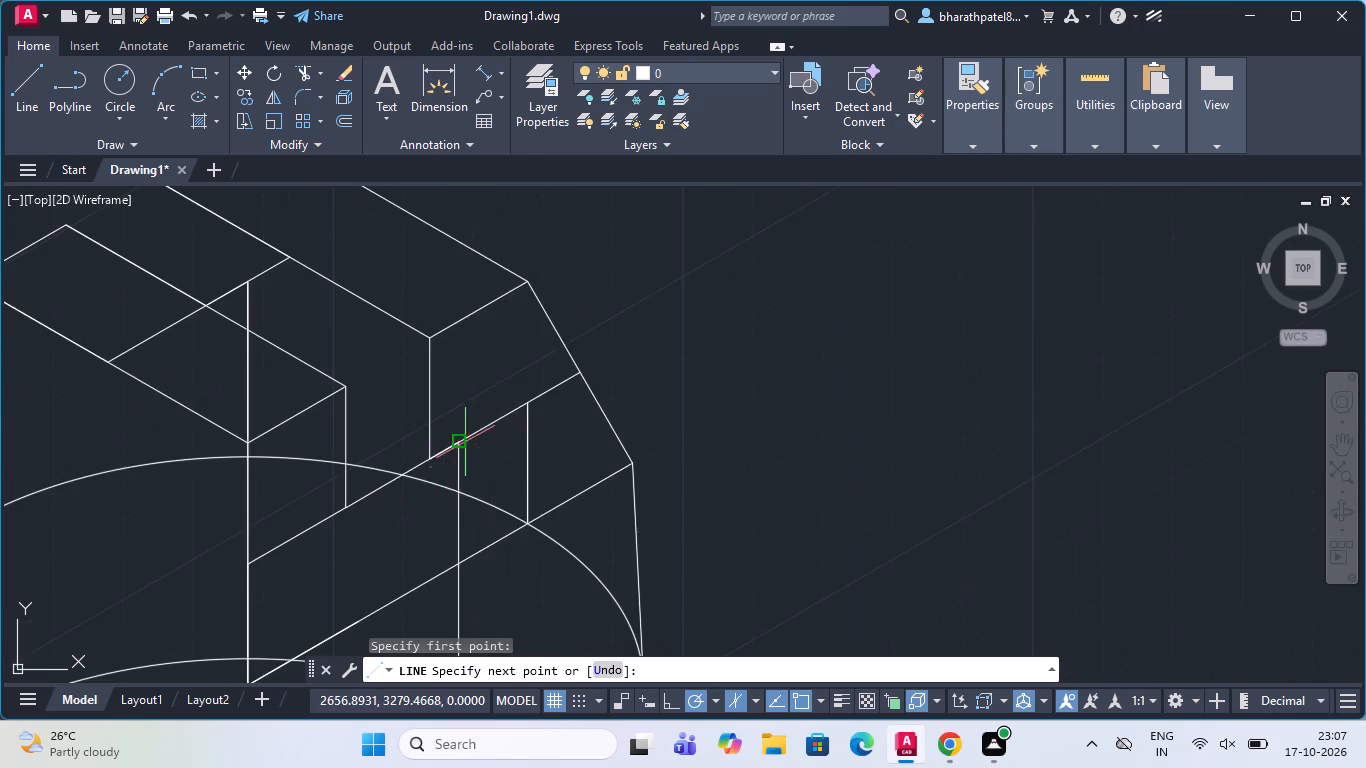
scroll(468, 438, down, 3)
scroll(492, 470, up, 3)
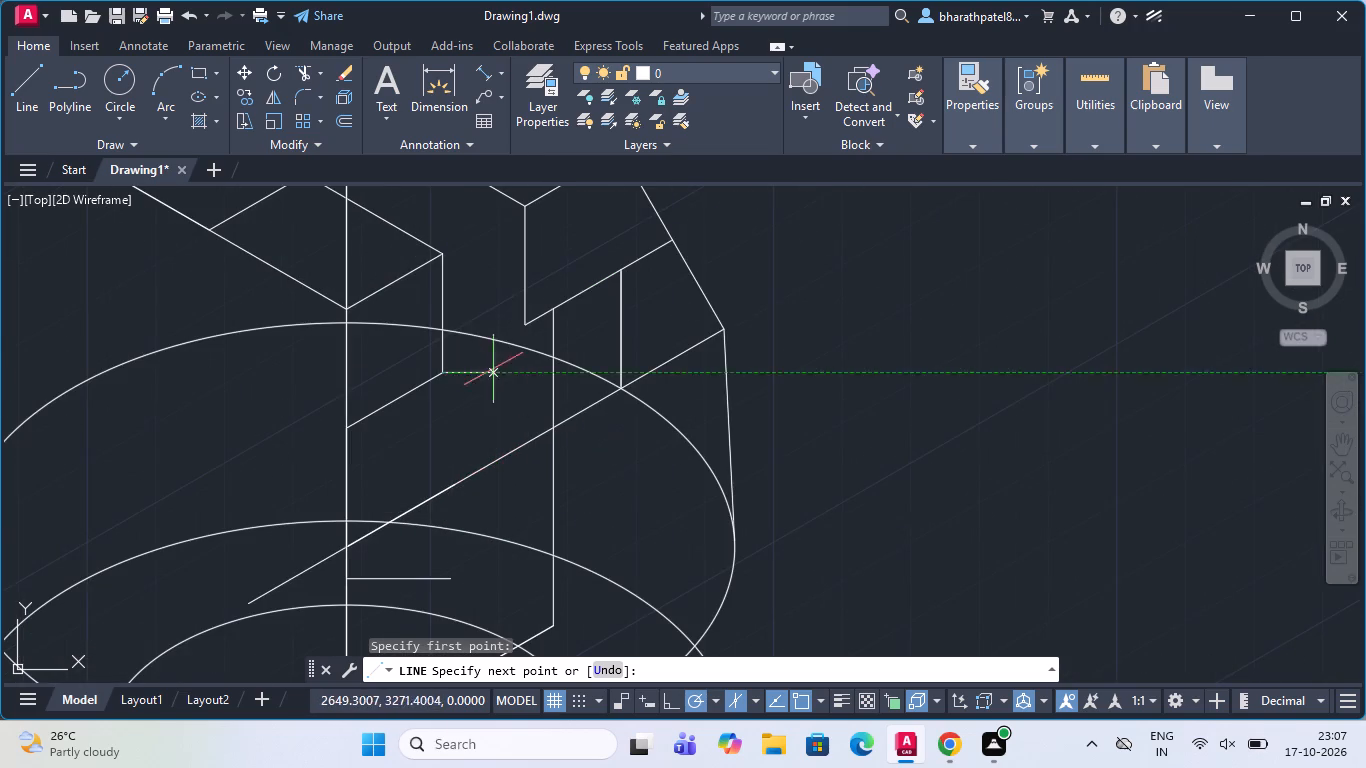
scroll(486, 327, up, 2)
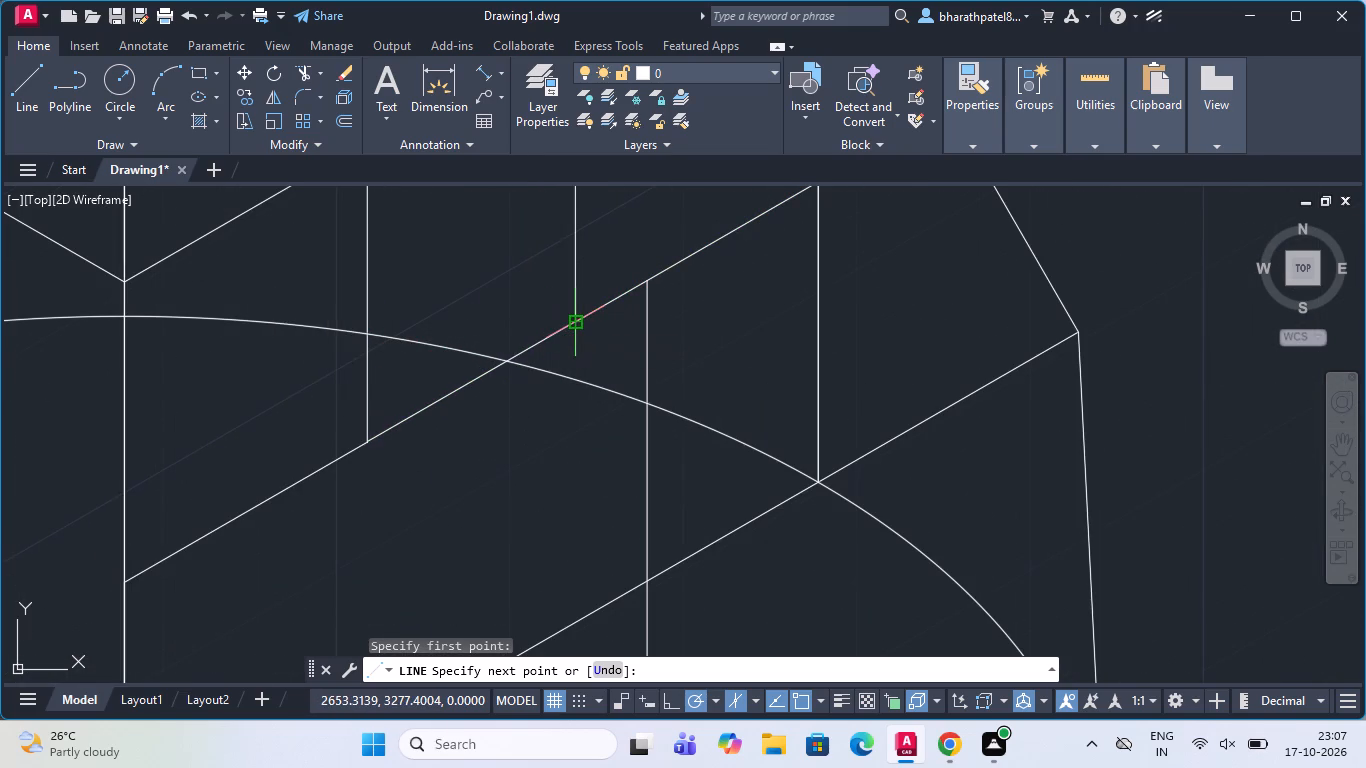
click(575, 317)
key(Escape)
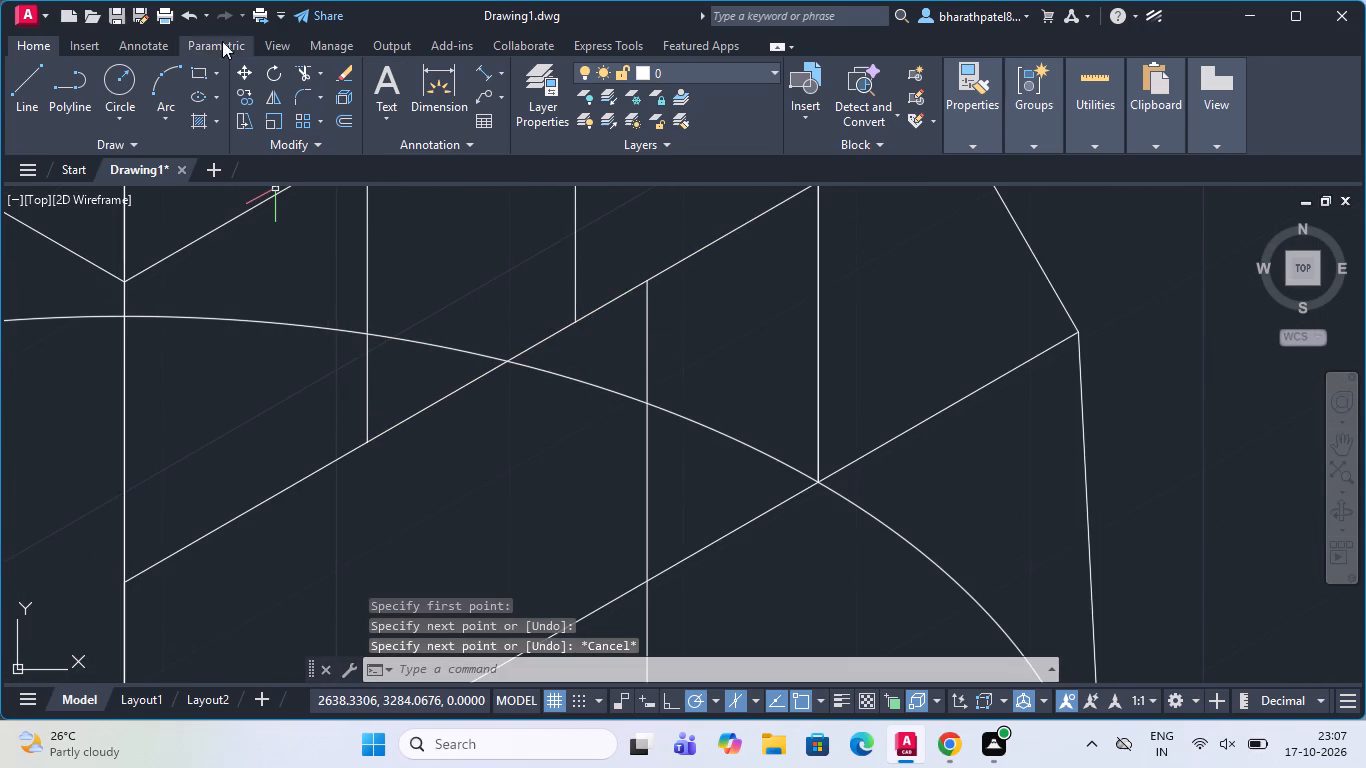
Draw a 38-unit line straight down from the new oblique line's midpoint, ending in a horizontal tick about 3 units long.
drag(17, 77, 32, 86)
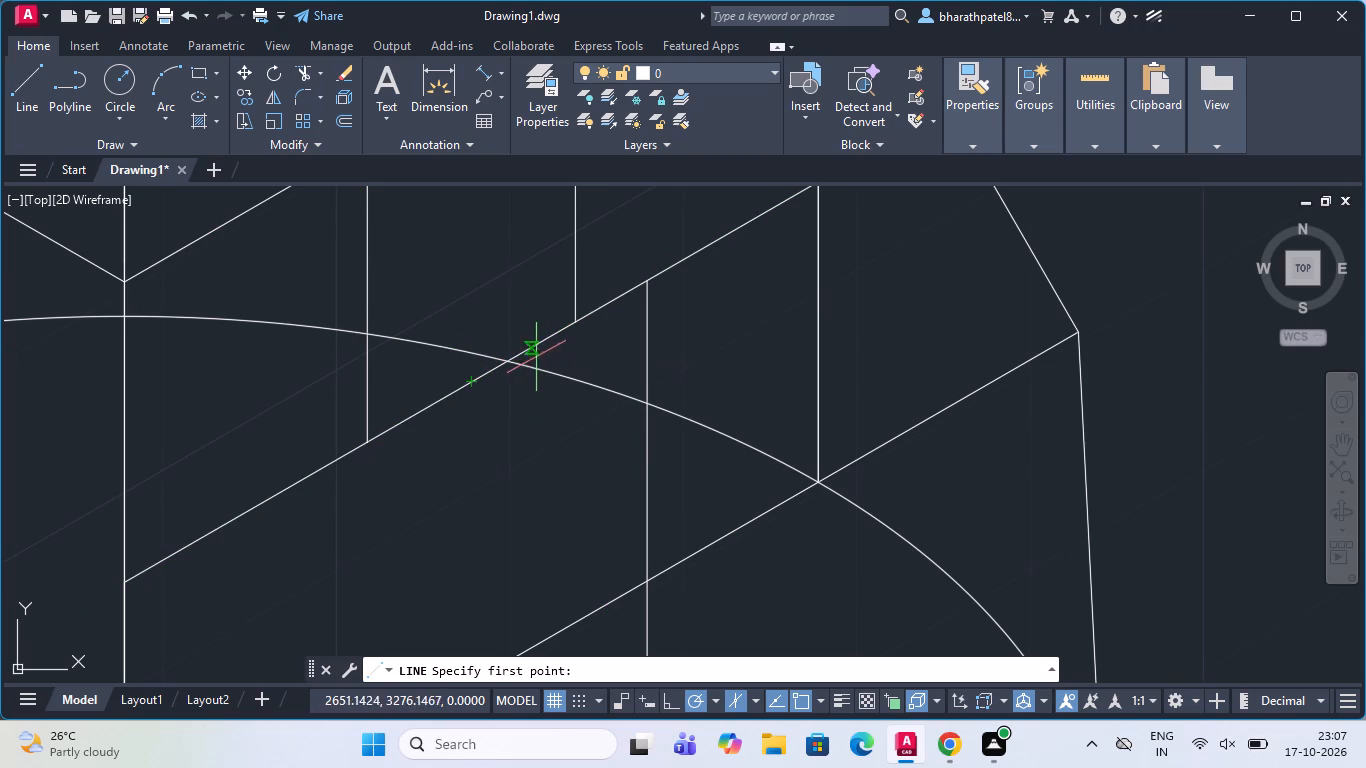
click(465, 381)
scroll(467, 382, down, 3)
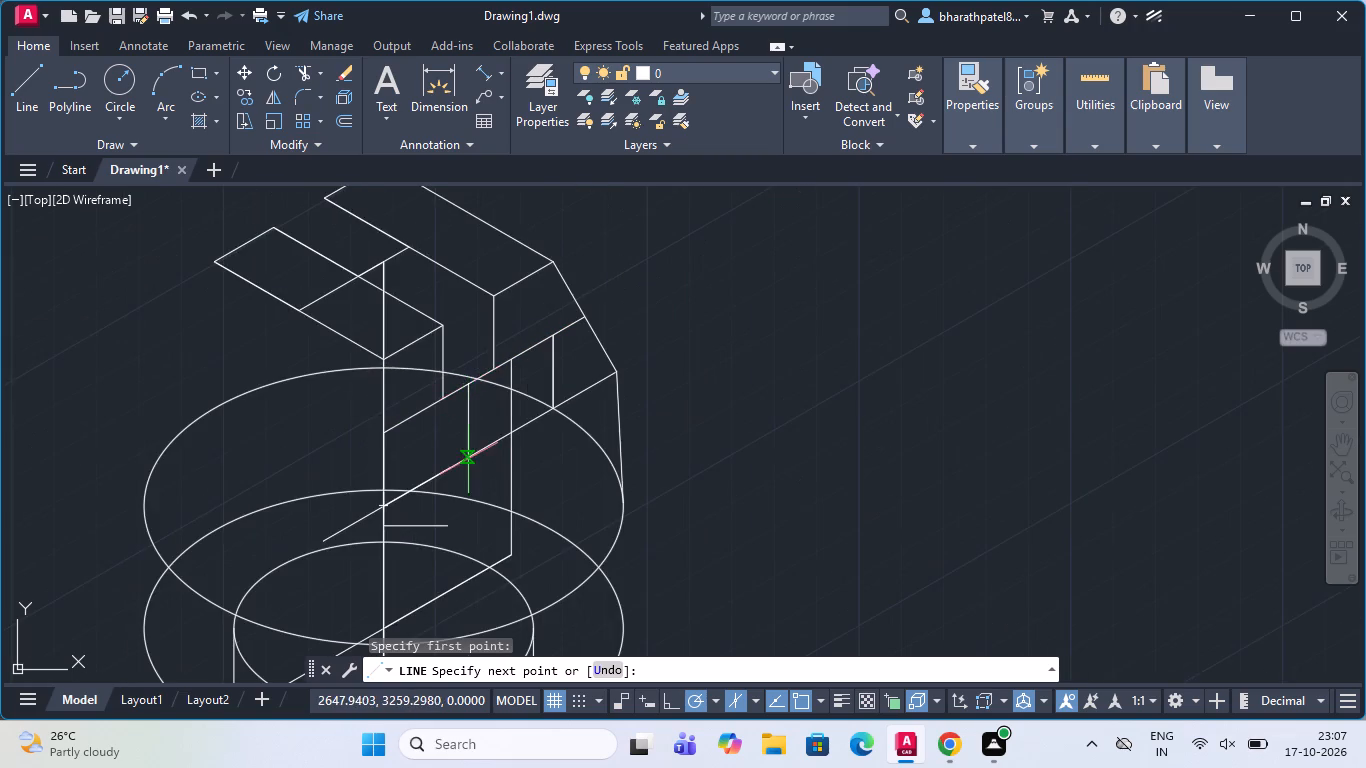
scroll(466, 454, up, 2)
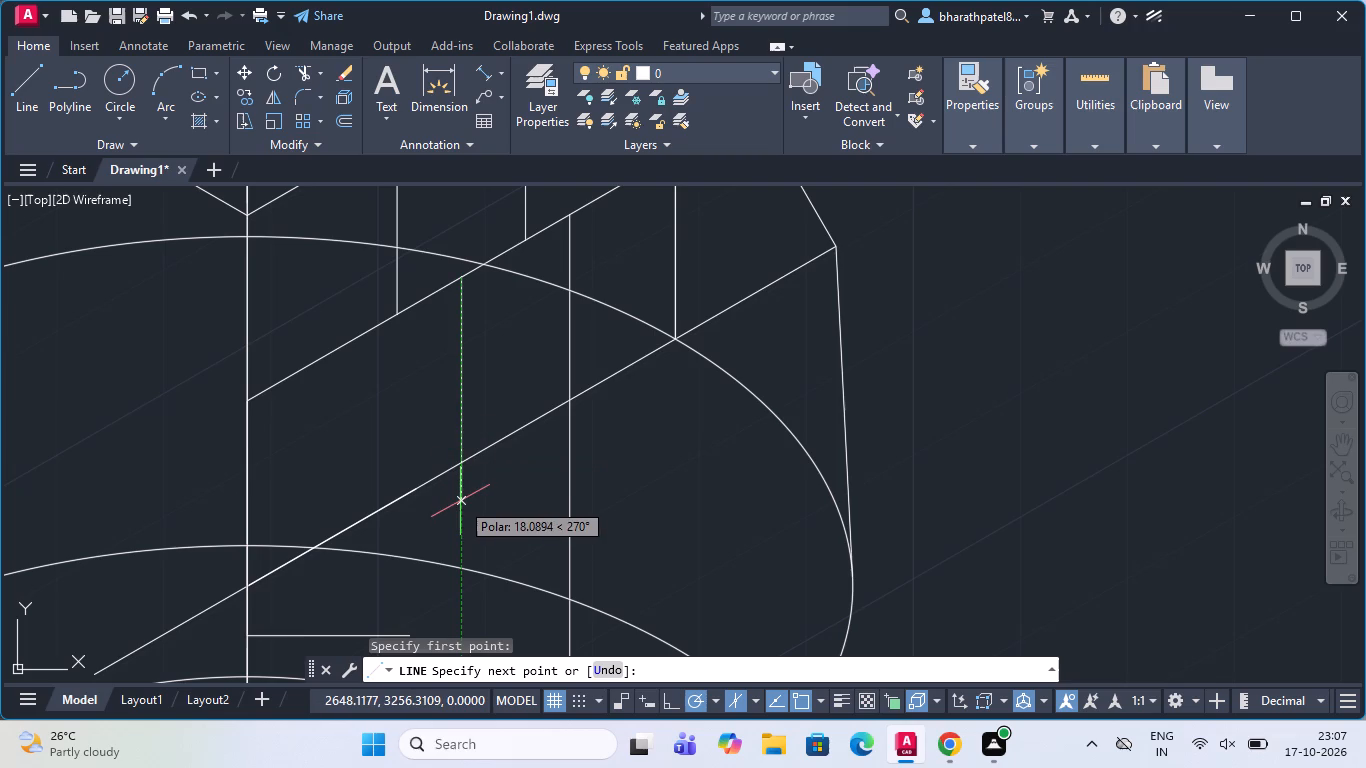
text(38)
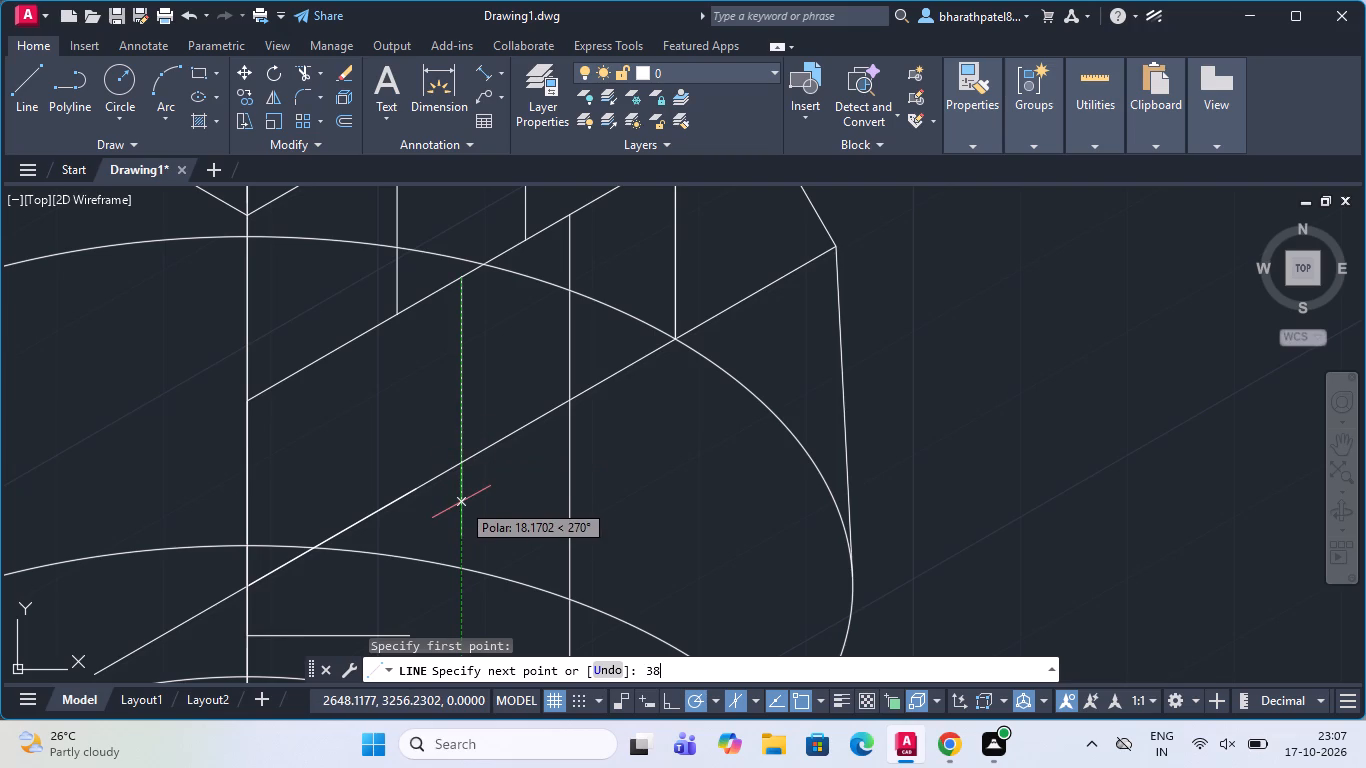
key(Return)
scroll(465, 499, down, 1)
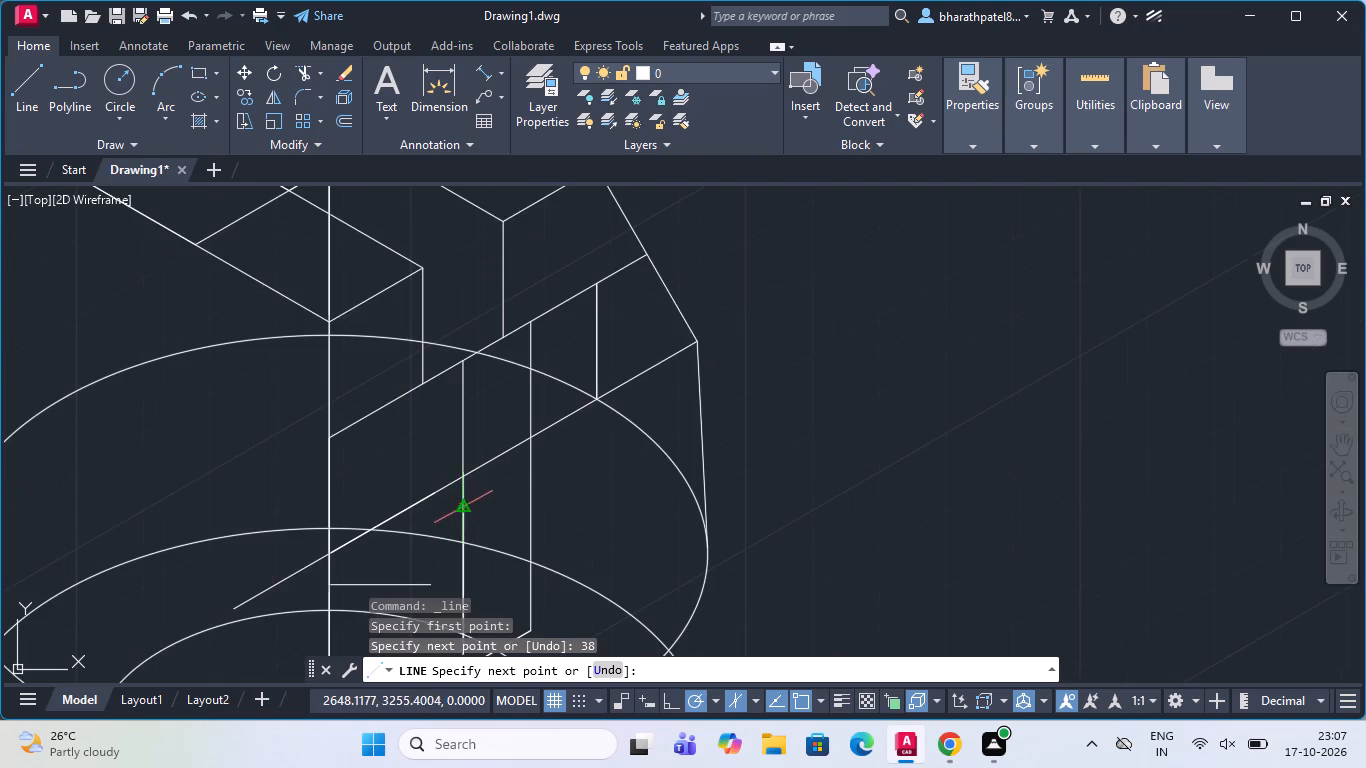
scroll(459, 536, down, 3)
scroll(456, 590, up, 3)
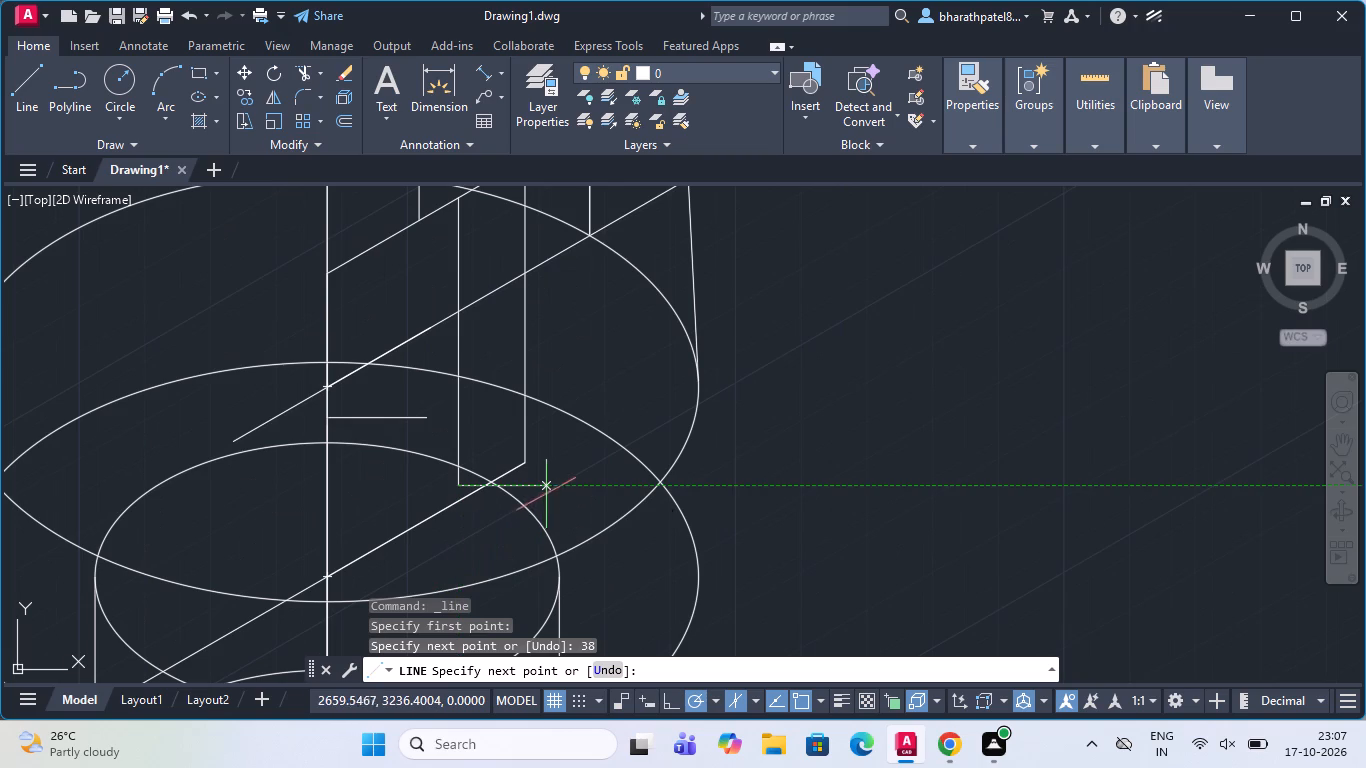
click(435, 491)
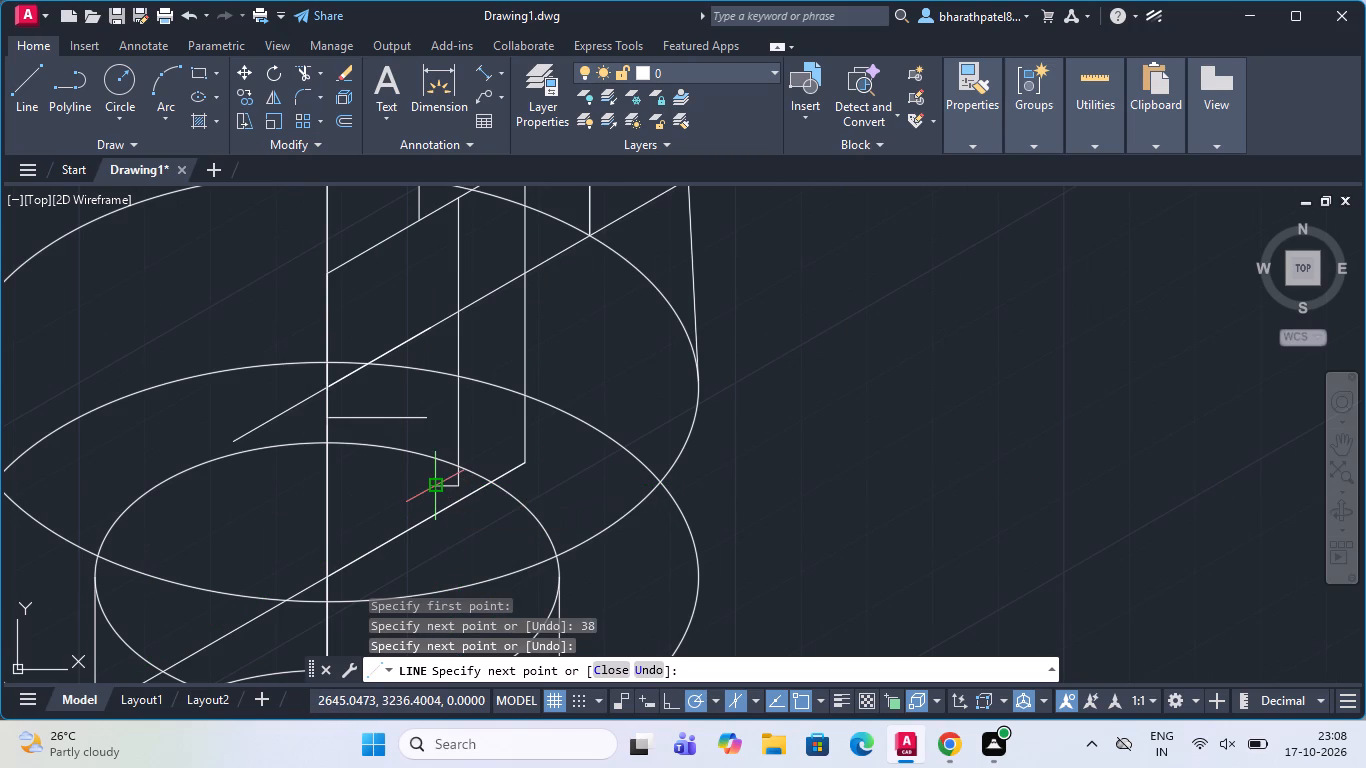
key(Escape)
scroll(457, 466, down, 1)
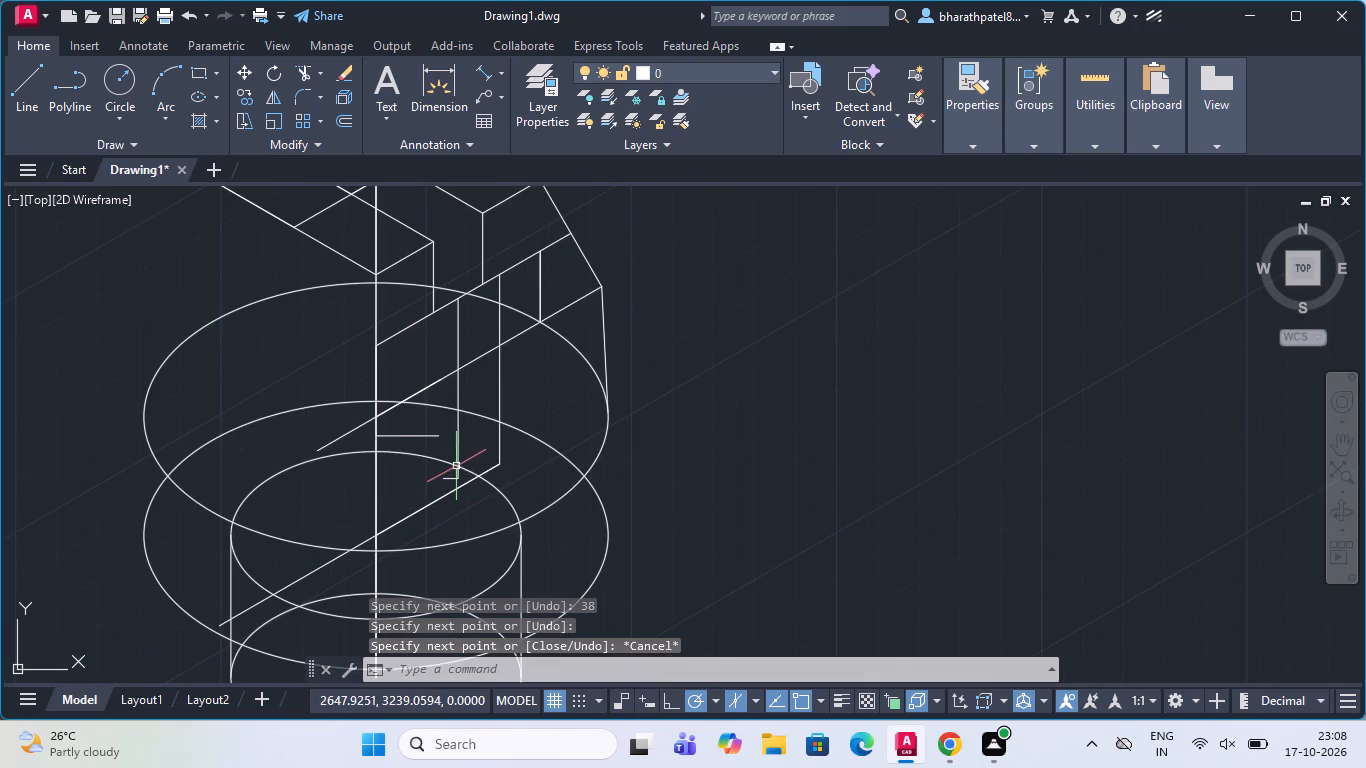
Mark the midpoint of the 38-unit vertical line with a horizontal tick about 1 unit long.
click(14, 81)
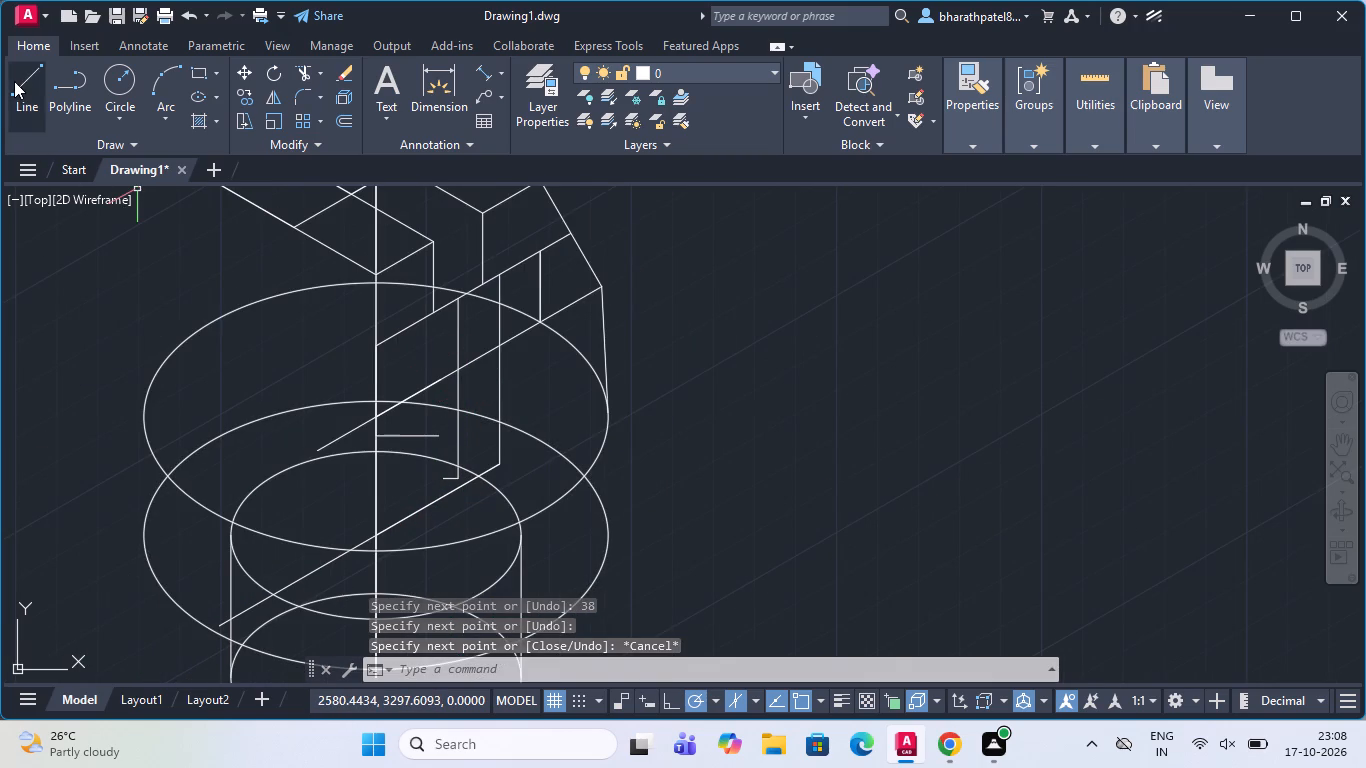
click(453, 388)
scroll(453, 387, up, 1)
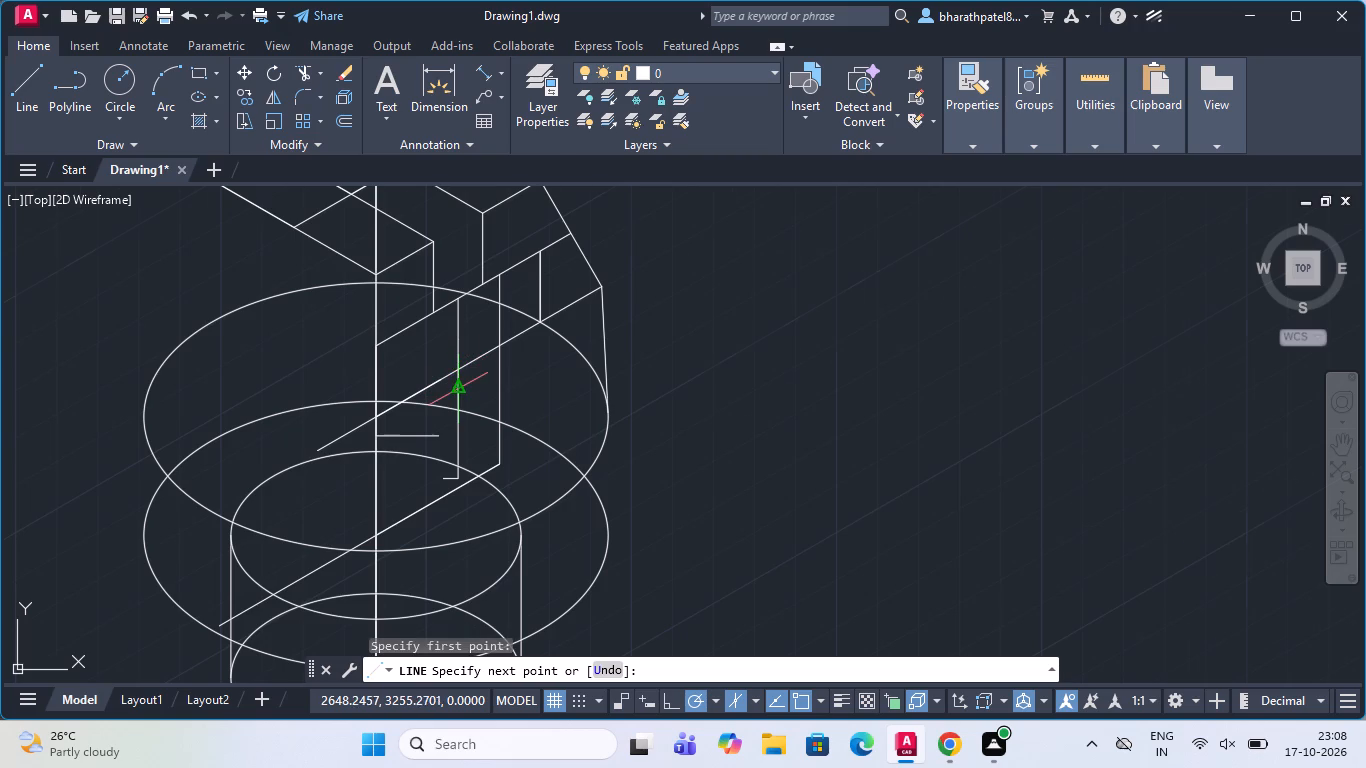
scroll(453, 387, up, 2)
click(474, 386)
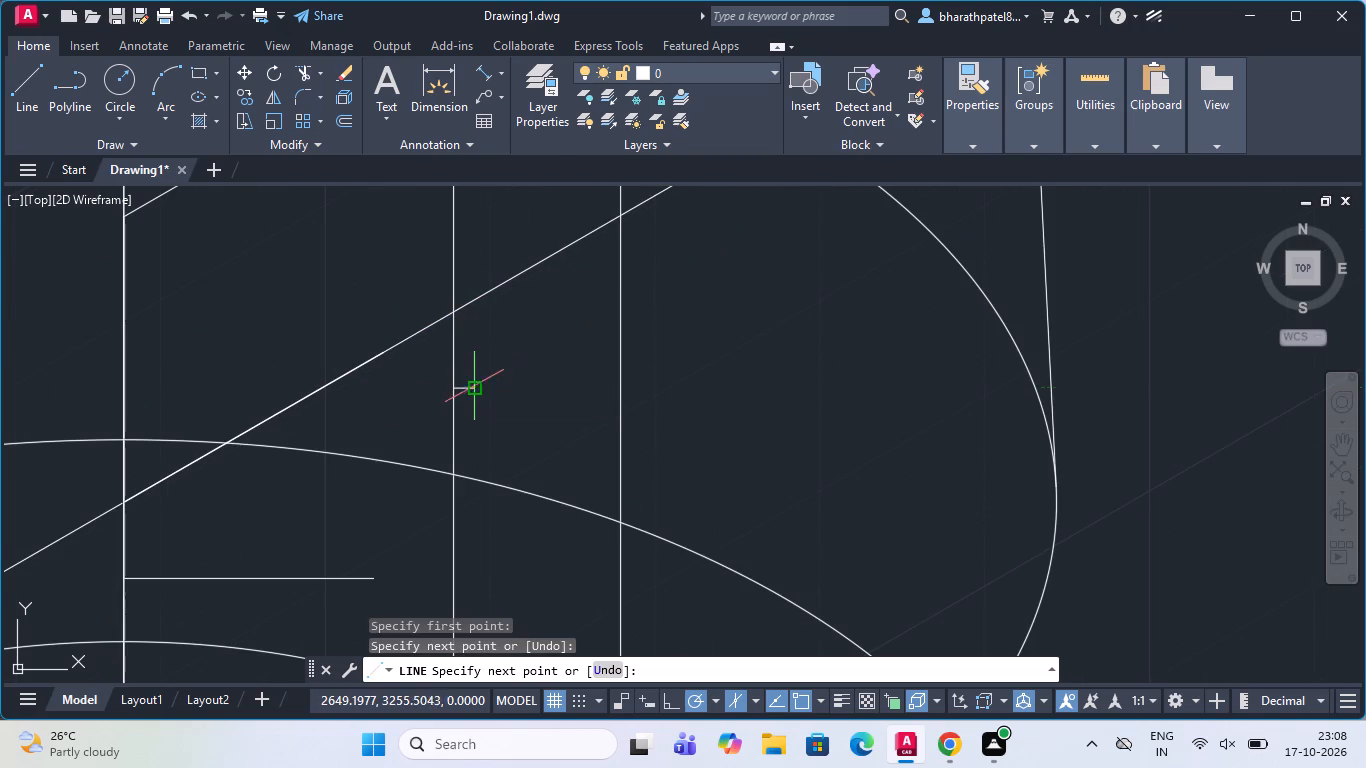
key(Escape)
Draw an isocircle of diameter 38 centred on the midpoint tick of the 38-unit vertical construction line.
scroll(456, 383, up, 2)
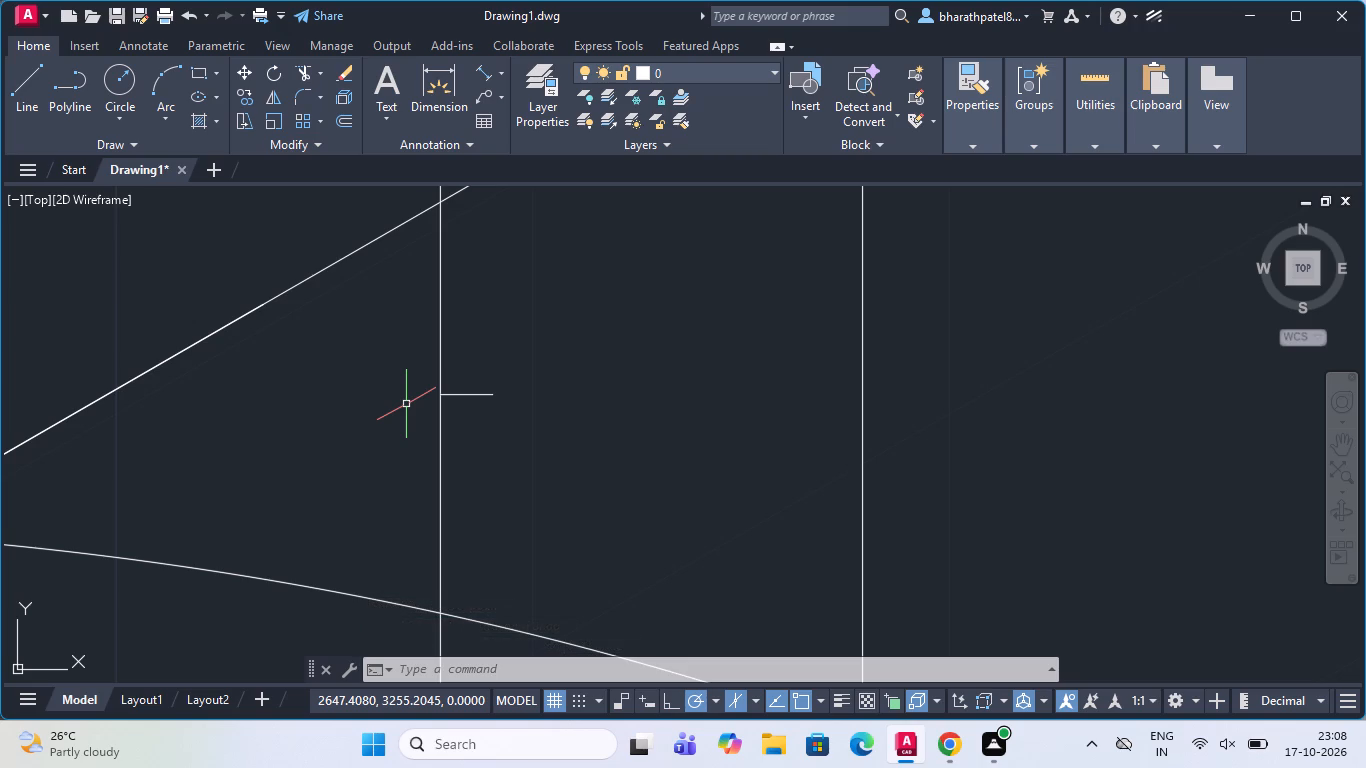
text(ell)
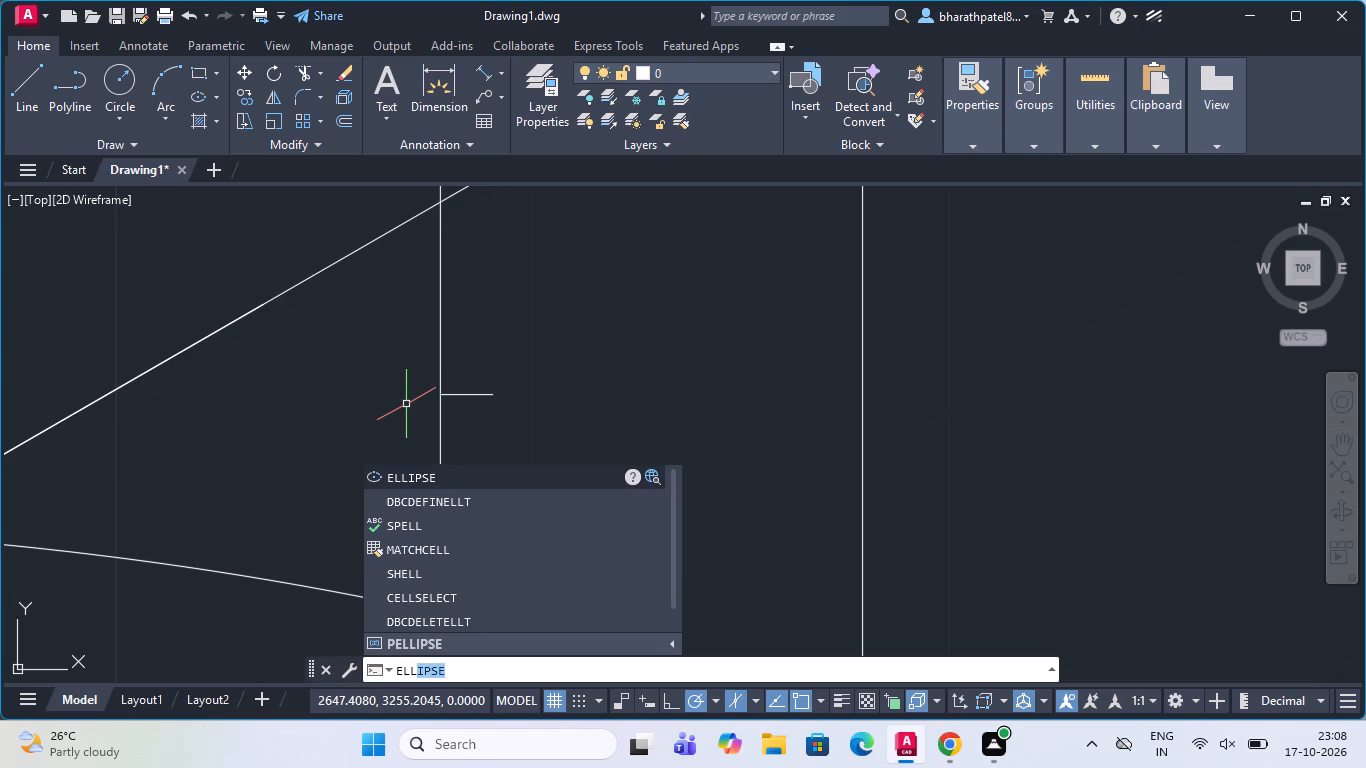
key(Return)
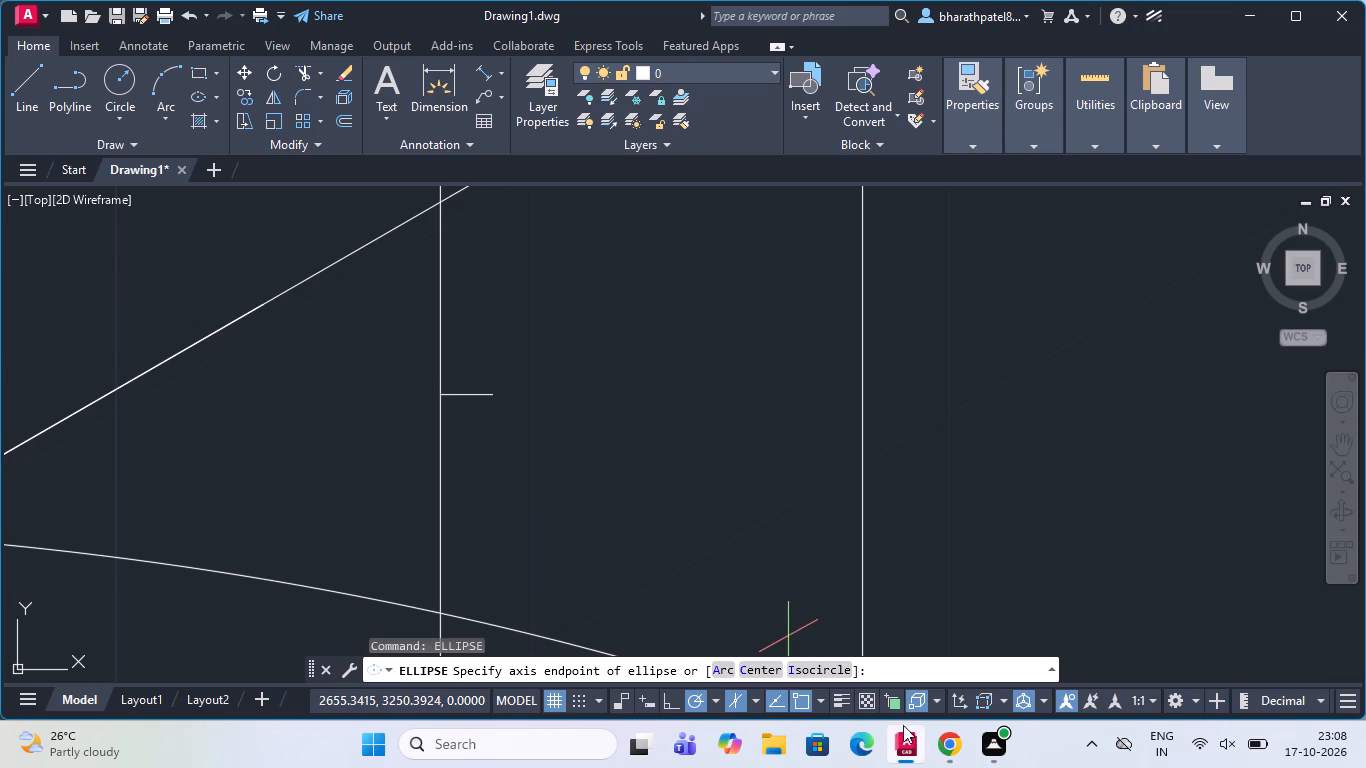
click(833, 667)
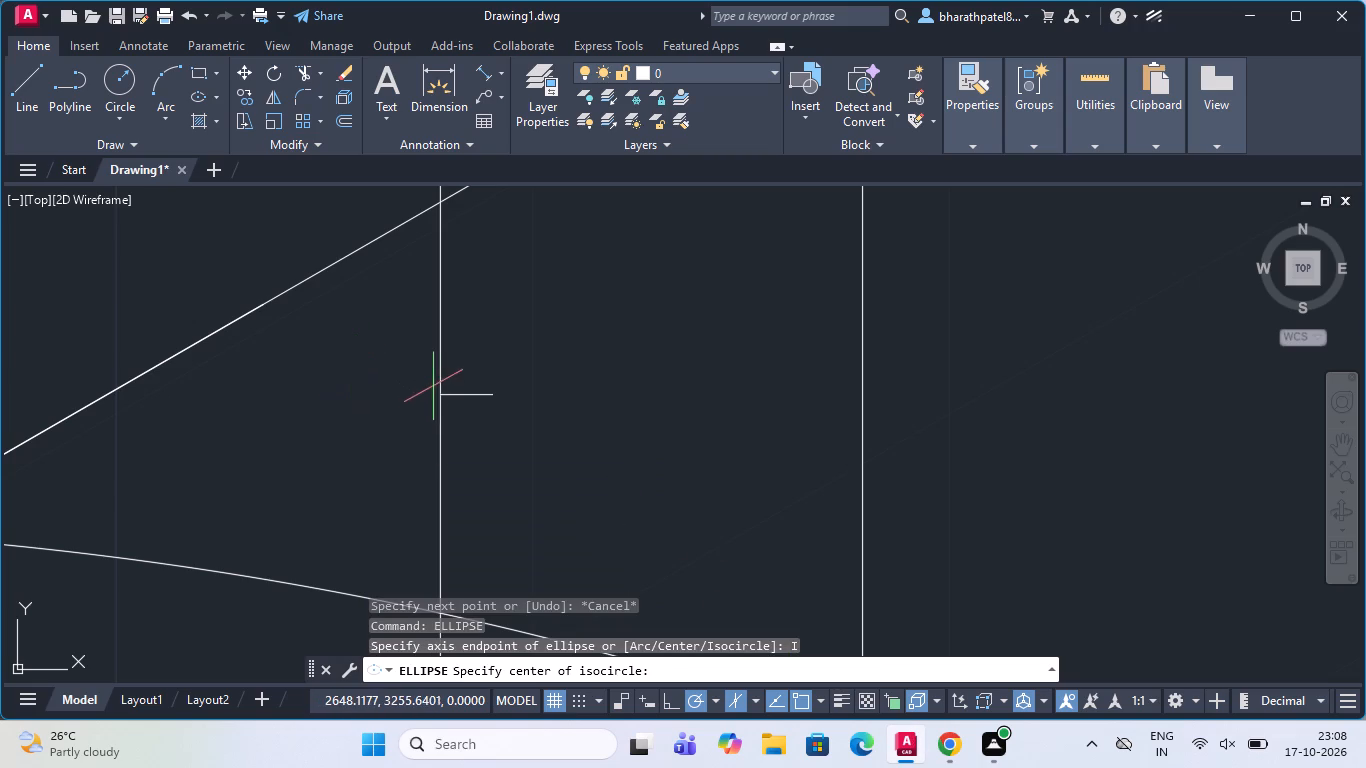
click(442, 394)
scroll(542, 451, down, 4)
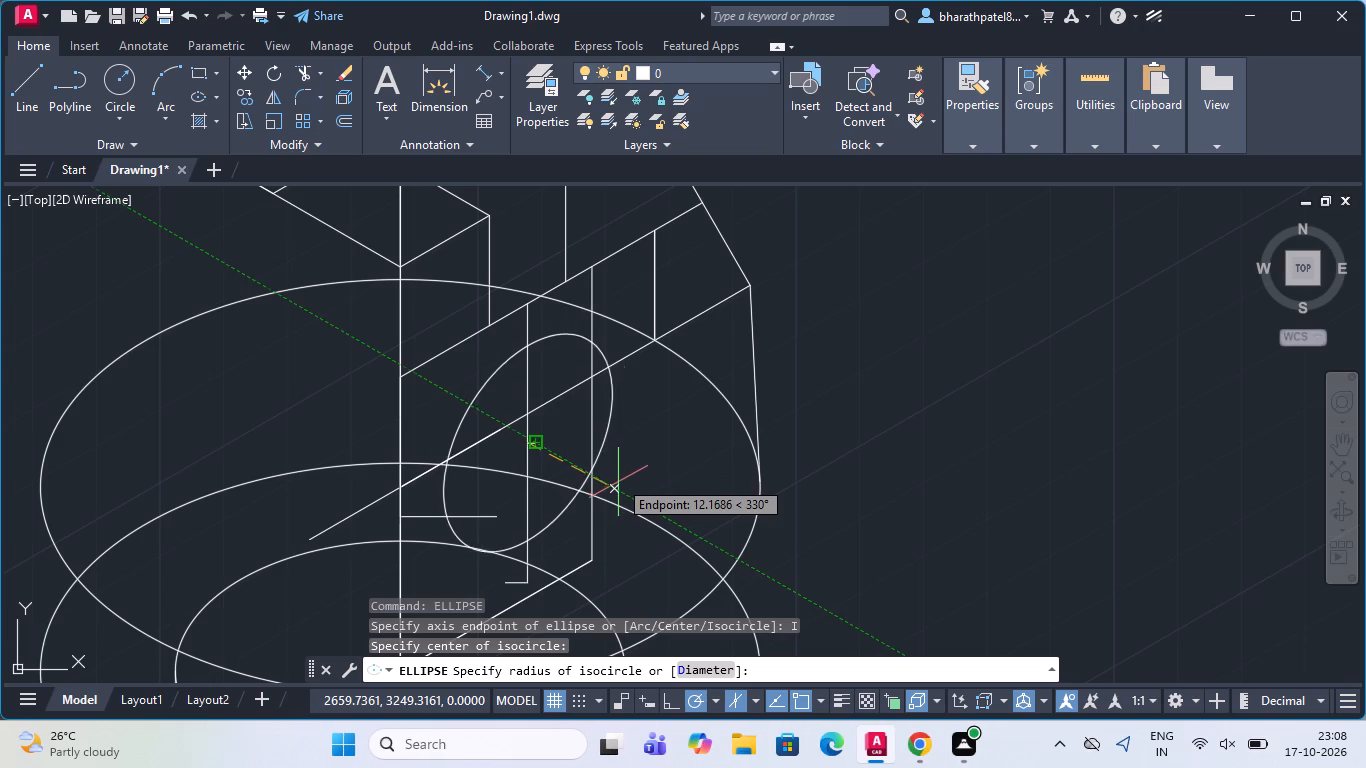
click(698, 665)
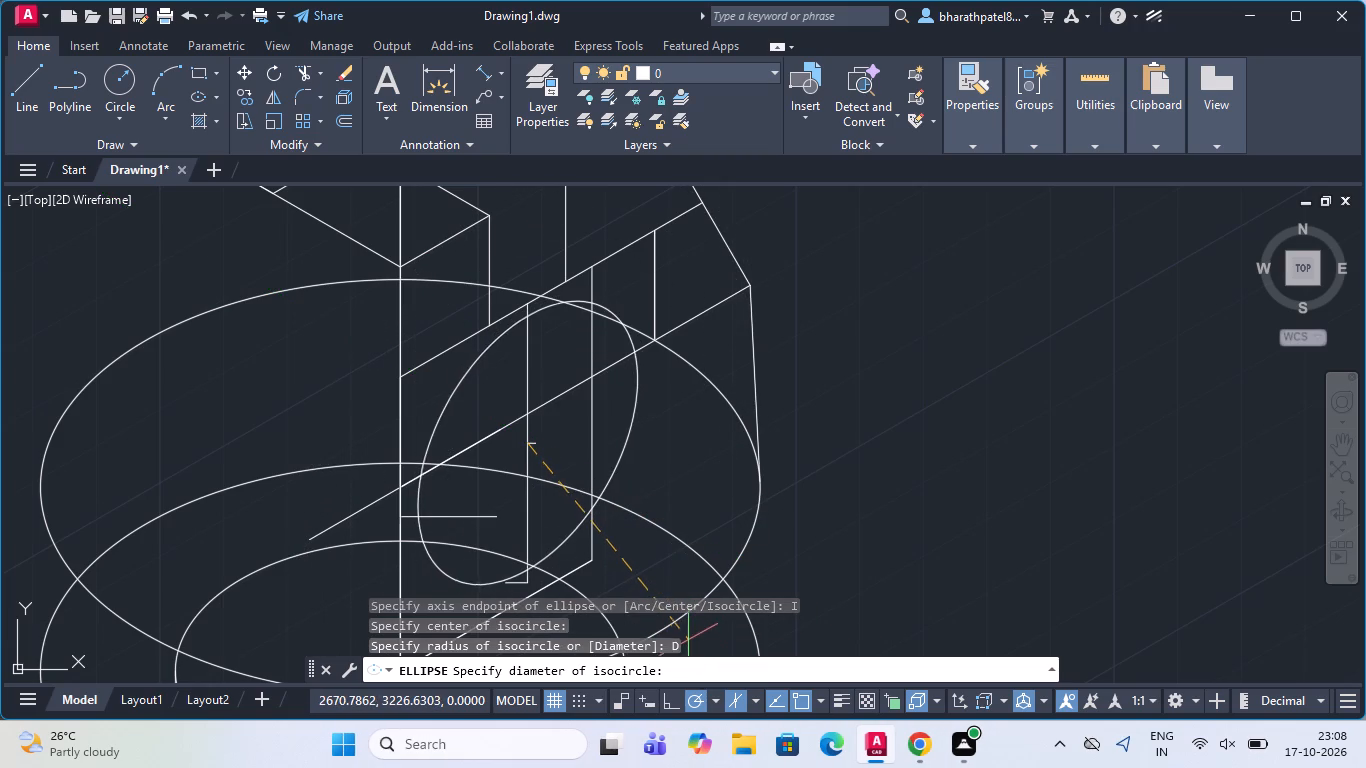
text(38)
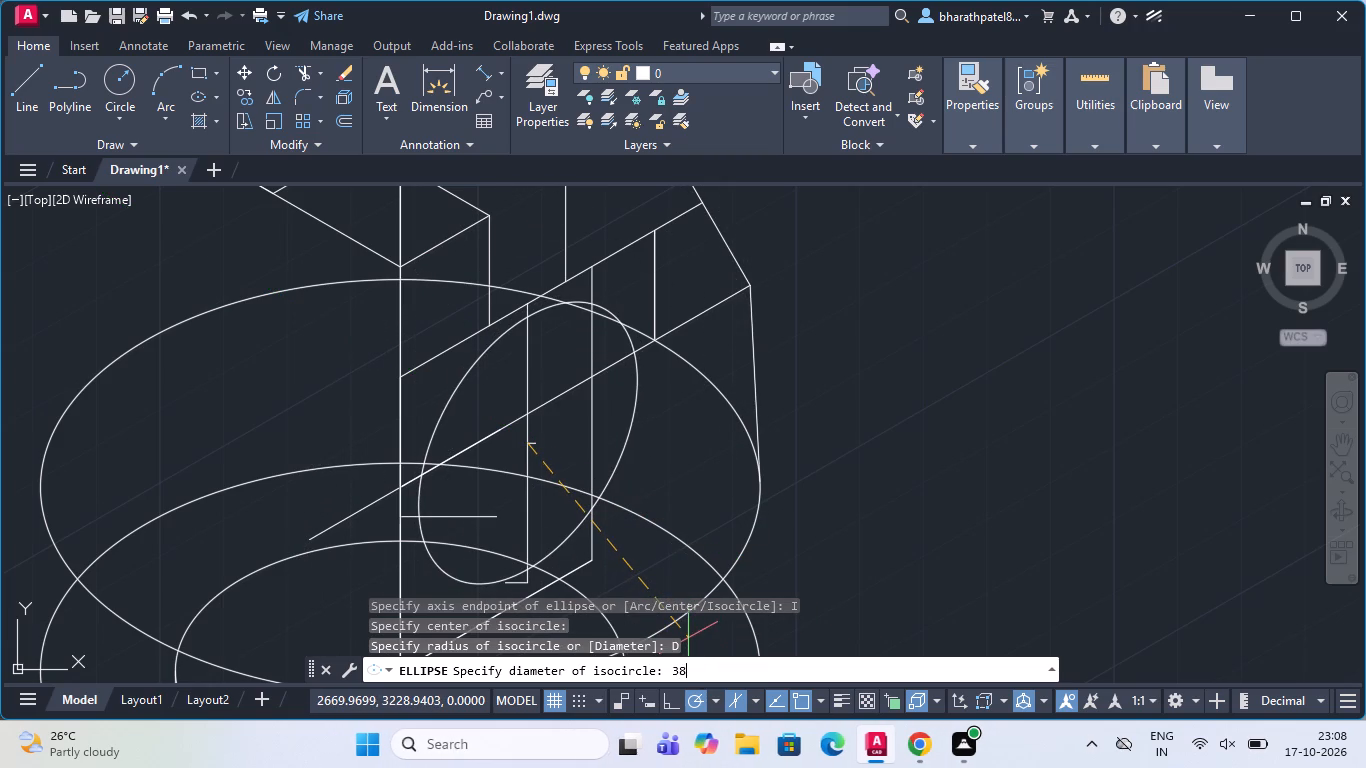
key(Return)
Examine how the new isocircle fits against the upright's oblique edges, the prongs and the stepped cylindrical base.
scroll(654, 558, down, 2)
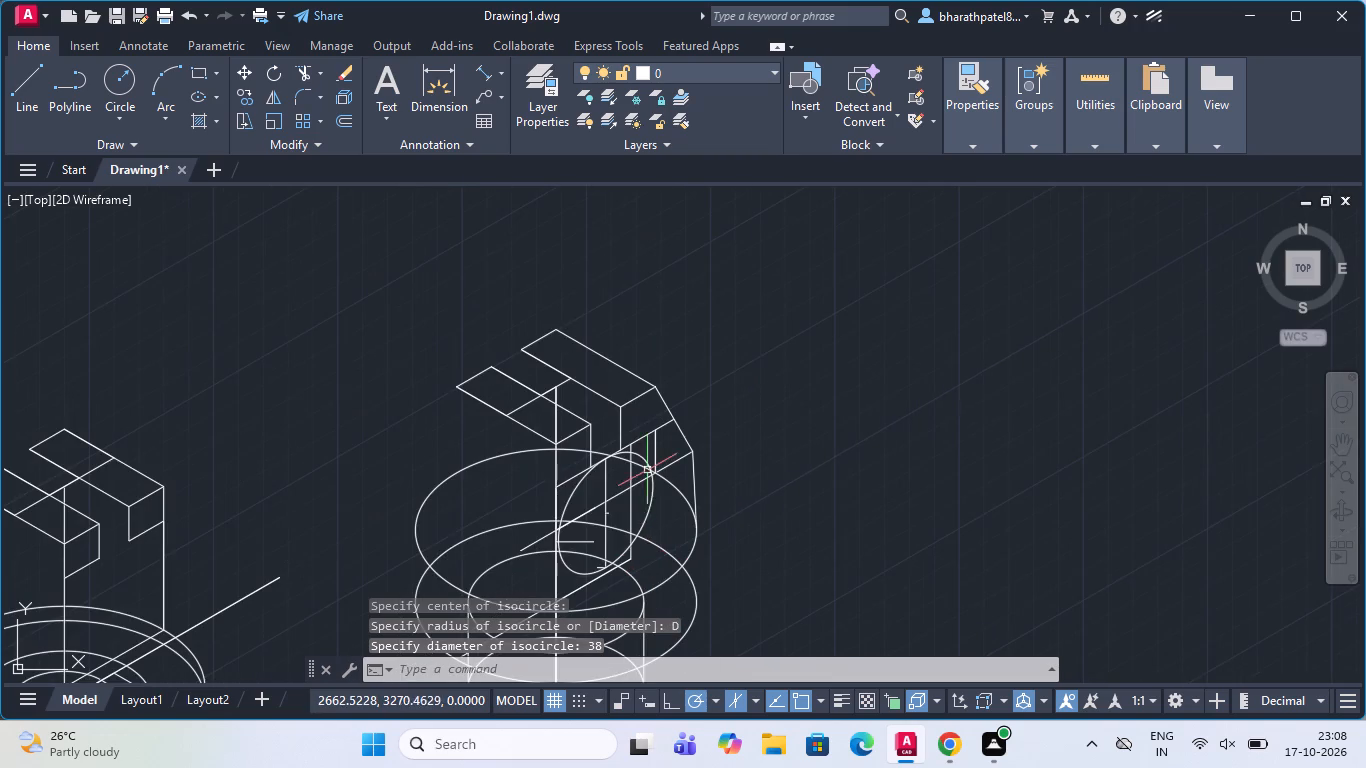
scroll(647, 456, up, 3)
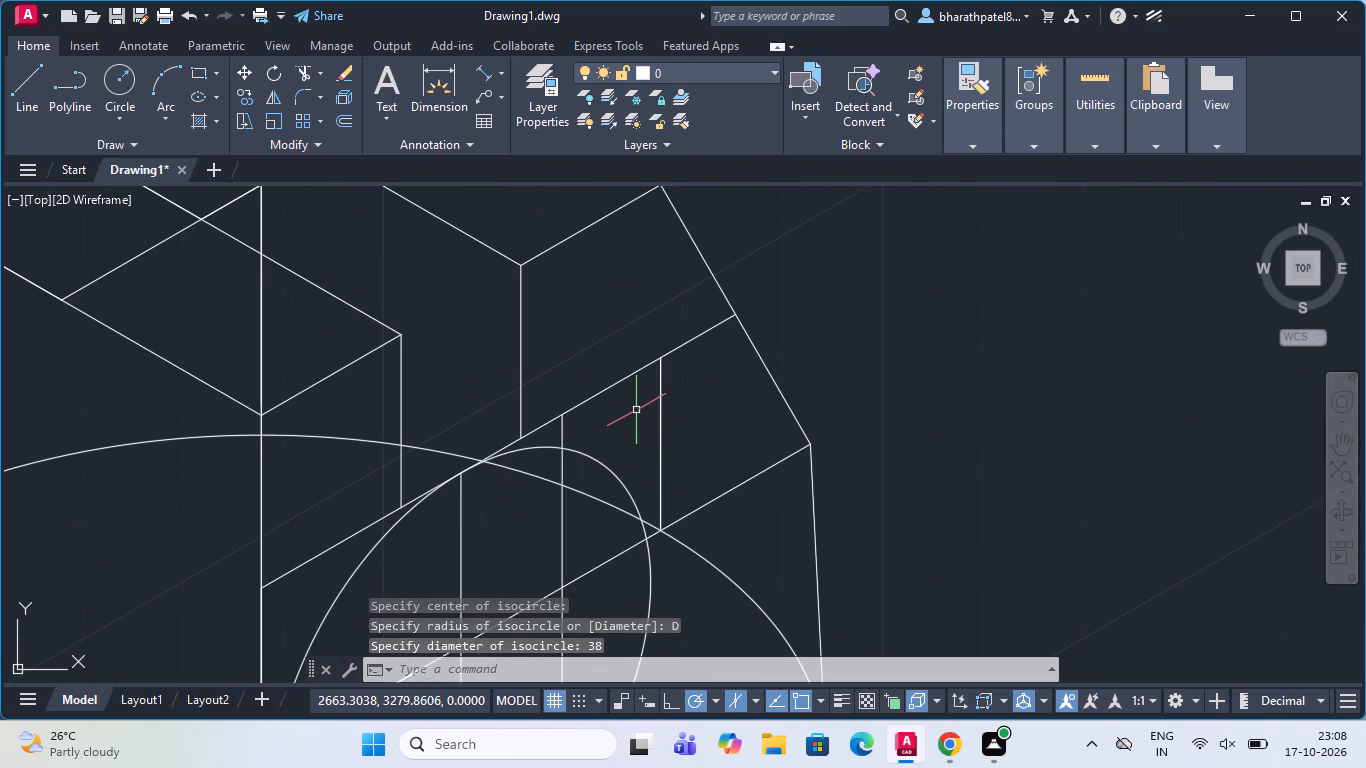
scroll(636, 409, down, 1)
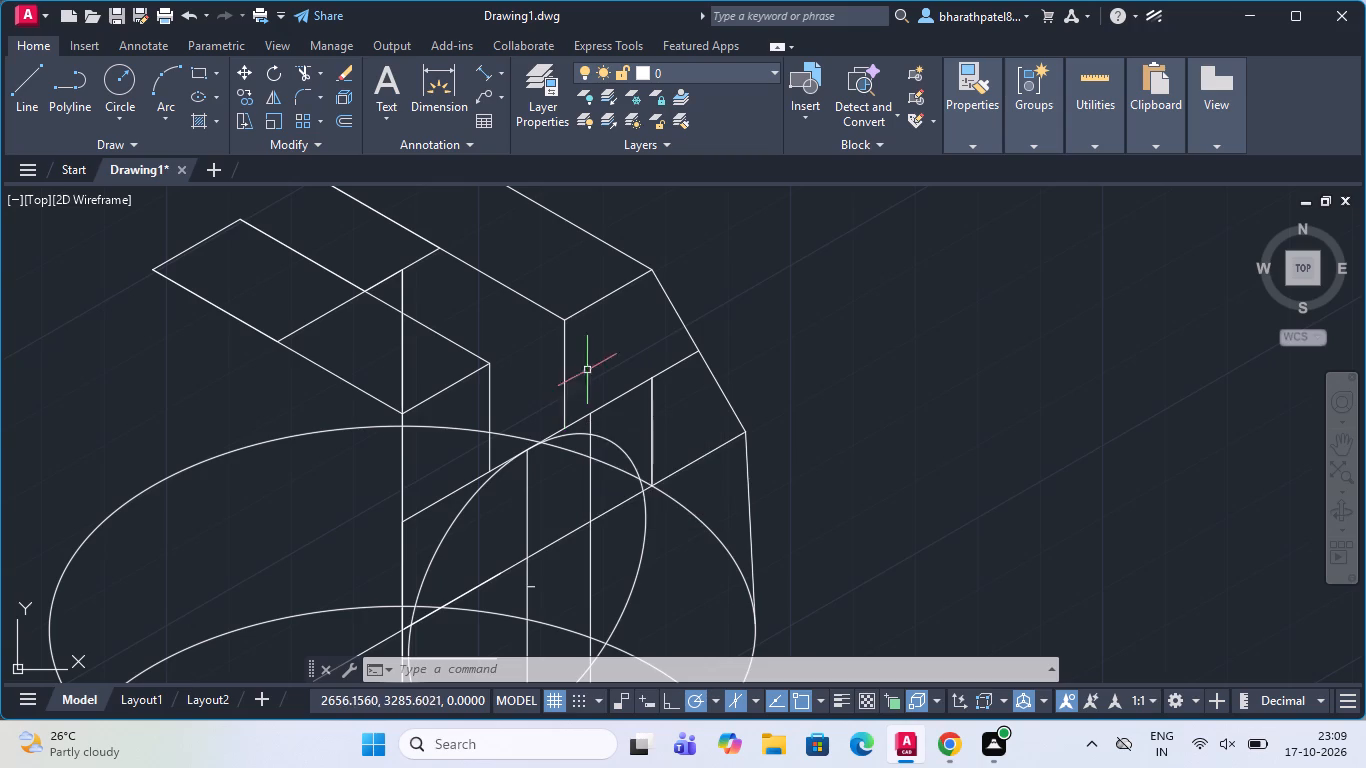
scroll(645, 423, down, 2)
scroll(614, 510, up, 2)
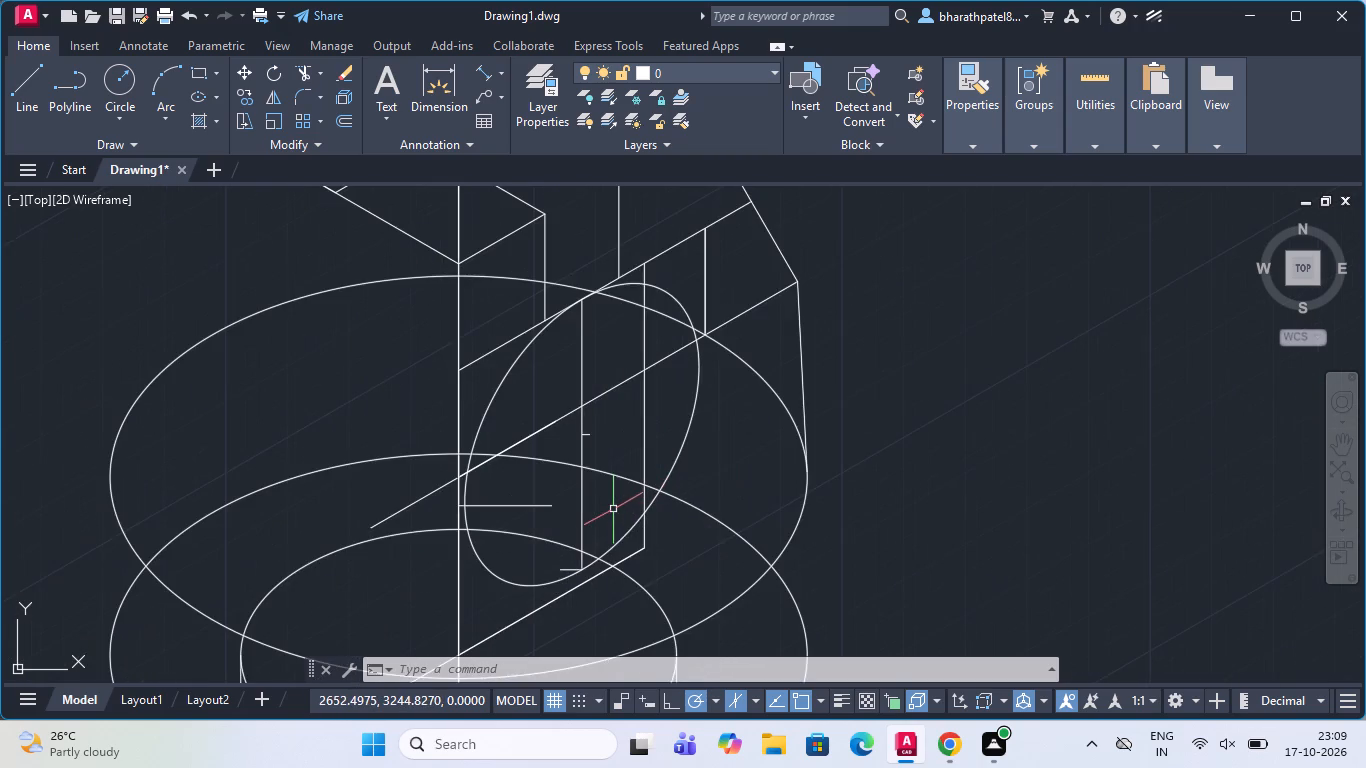
scroll(613, 506, down, 2)
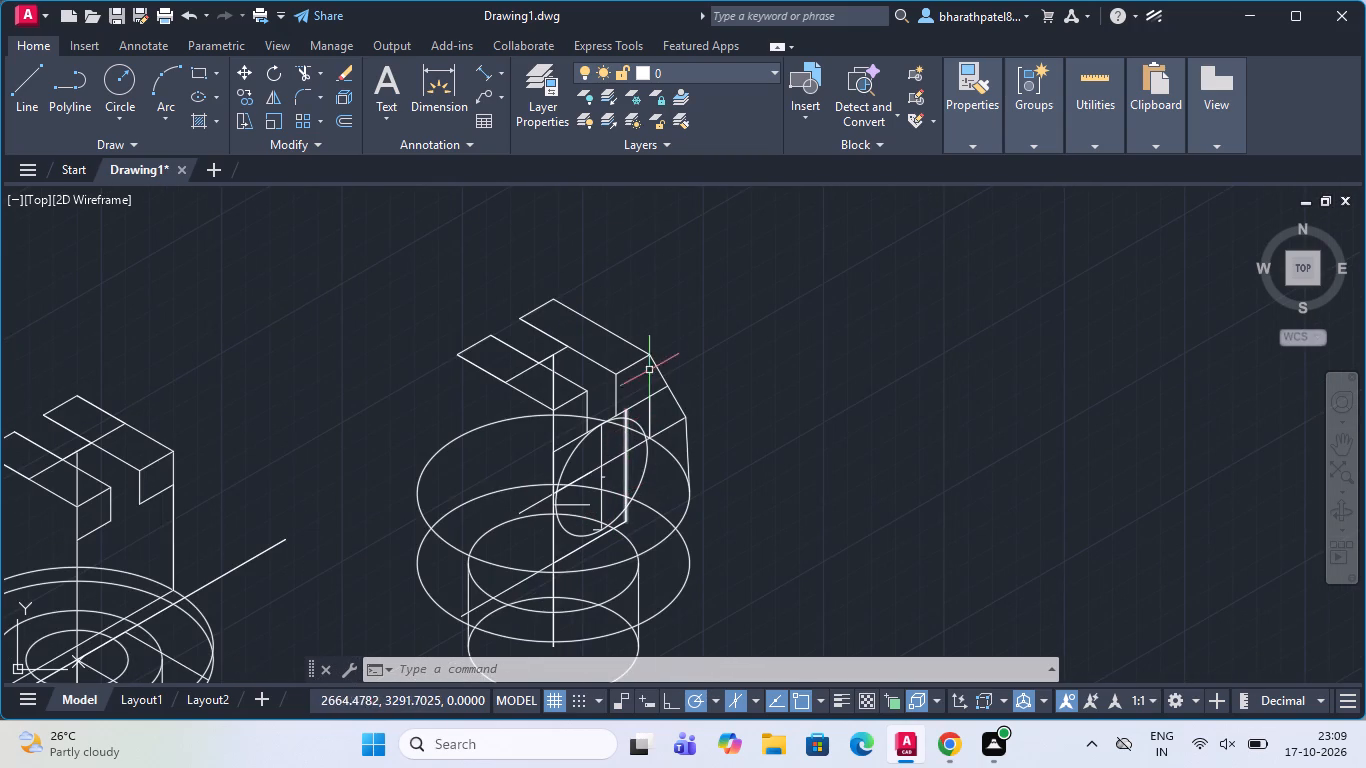
scroll(656, 353, down, 1)
scroll(635, 393, up, 1)
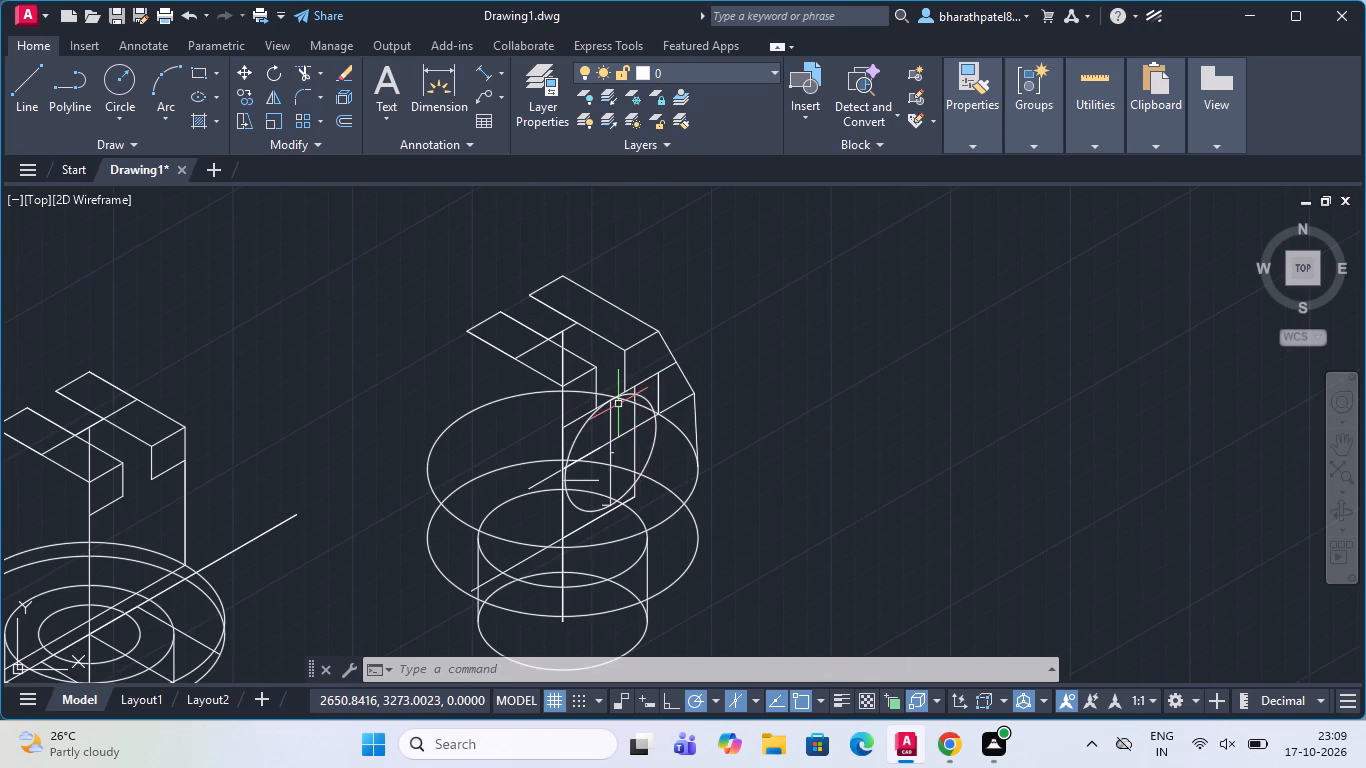
scroll(618, 405, down, 1)
scroll(619, 400, up, 2)
scroll(619, 398, down, 3)
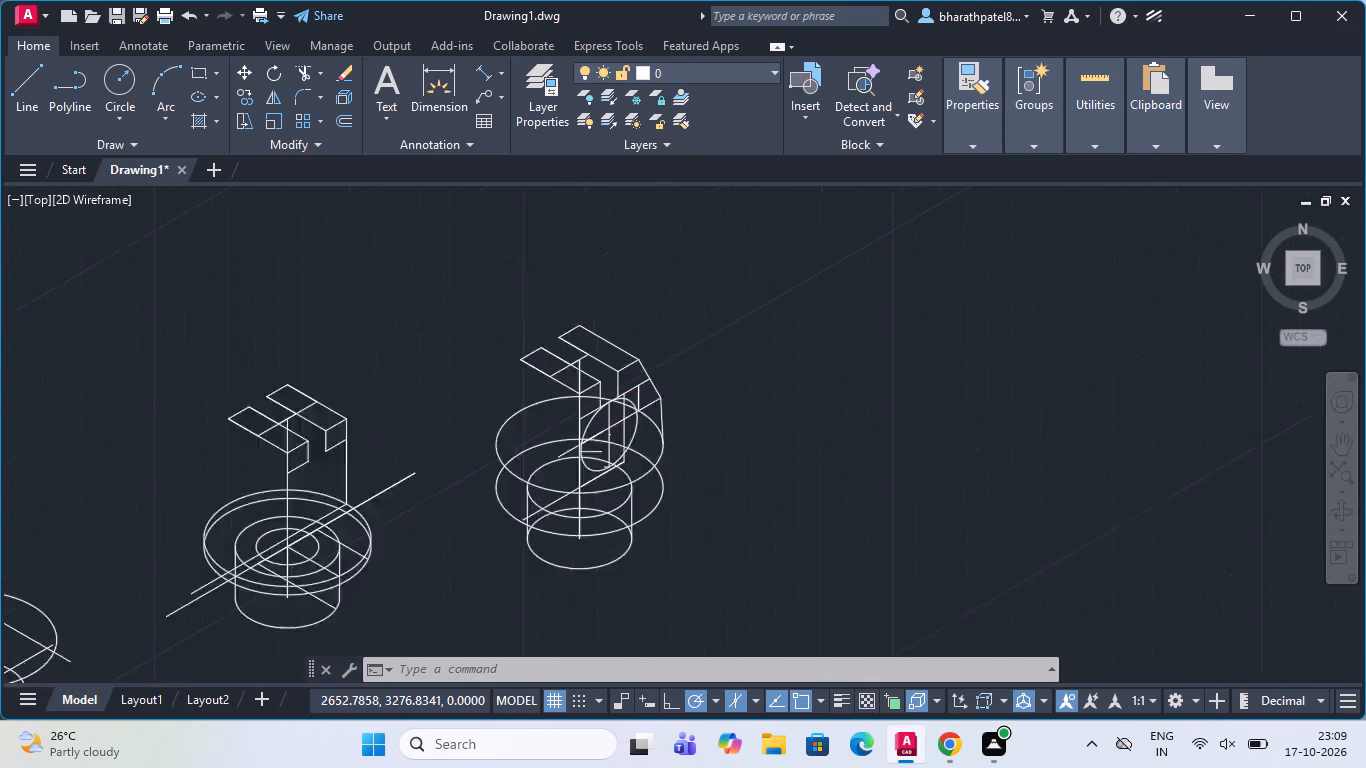
scroll(617, 398, up, 2)
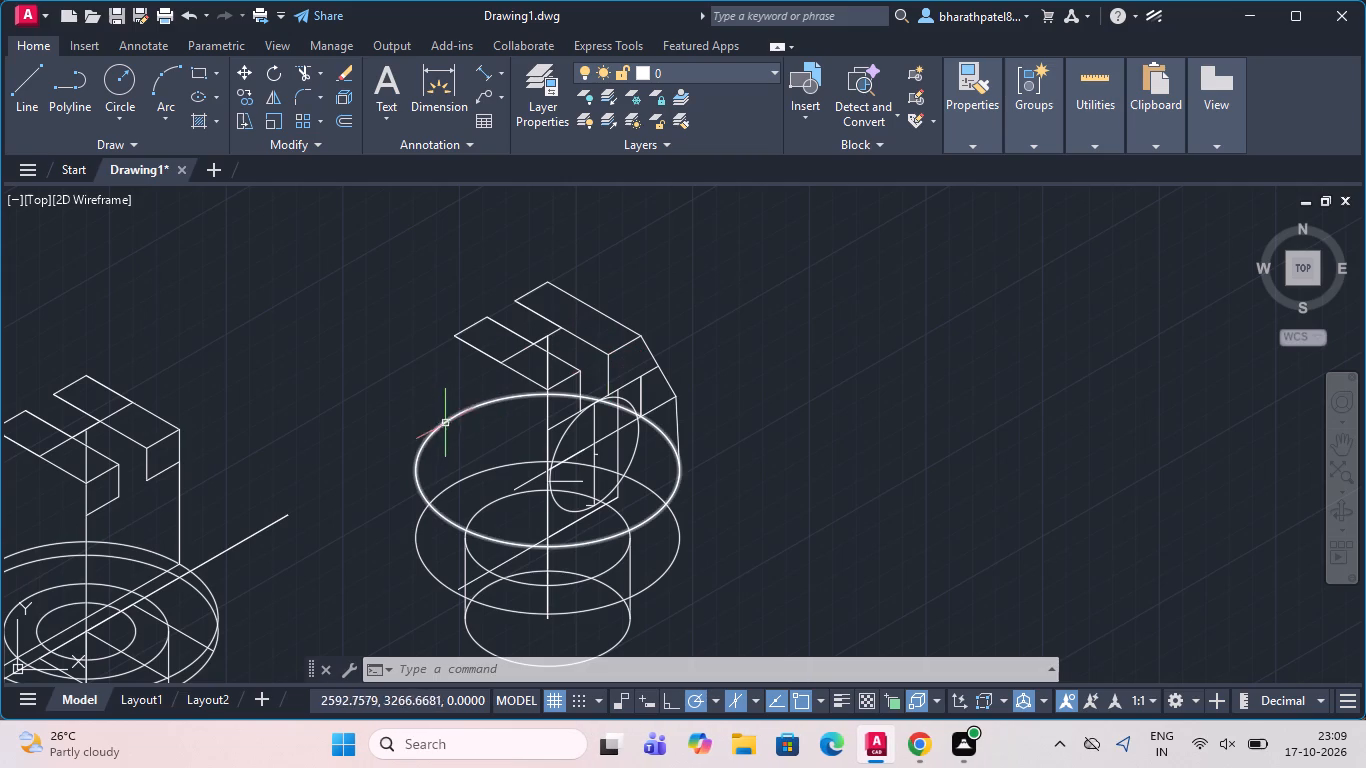
scroll(634, 361, up, 2)
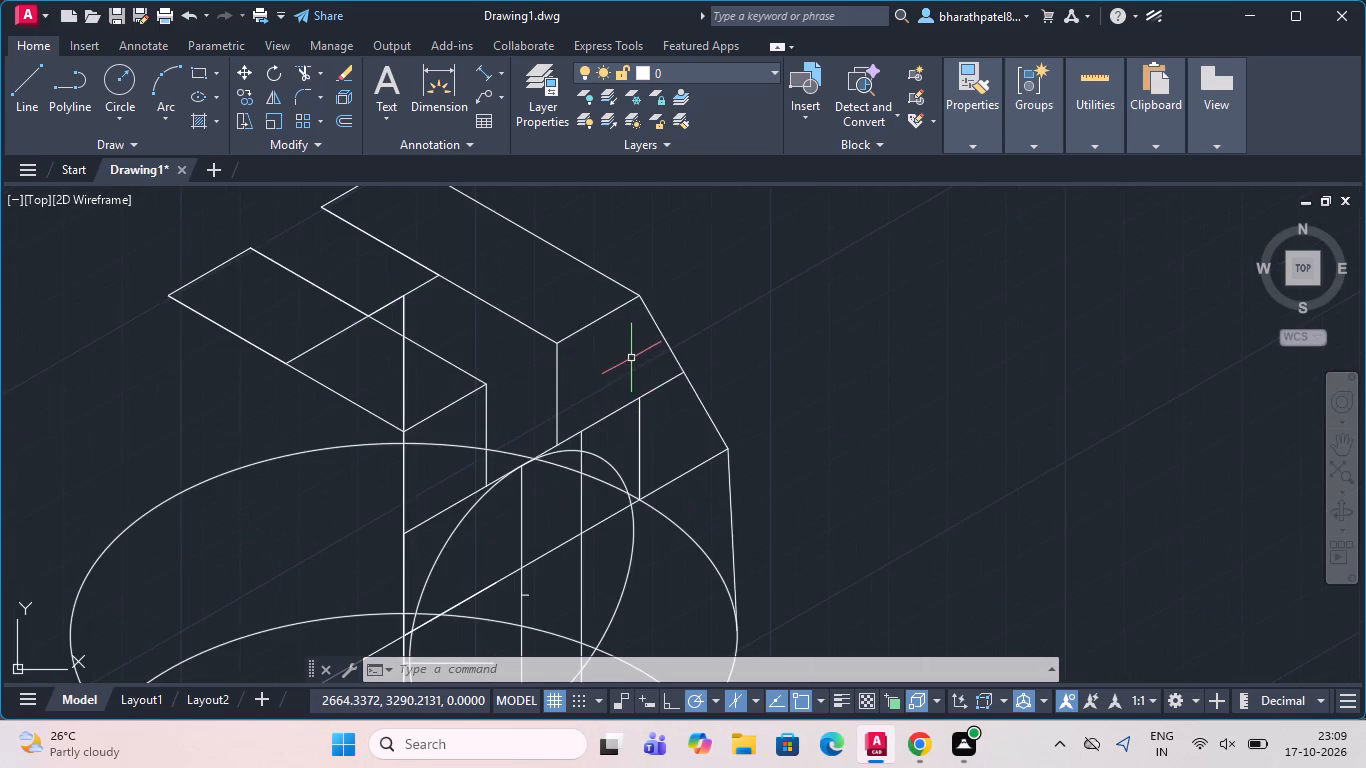
scroll(631, 358, down, 1)
scroll(630, 357, up, 1)
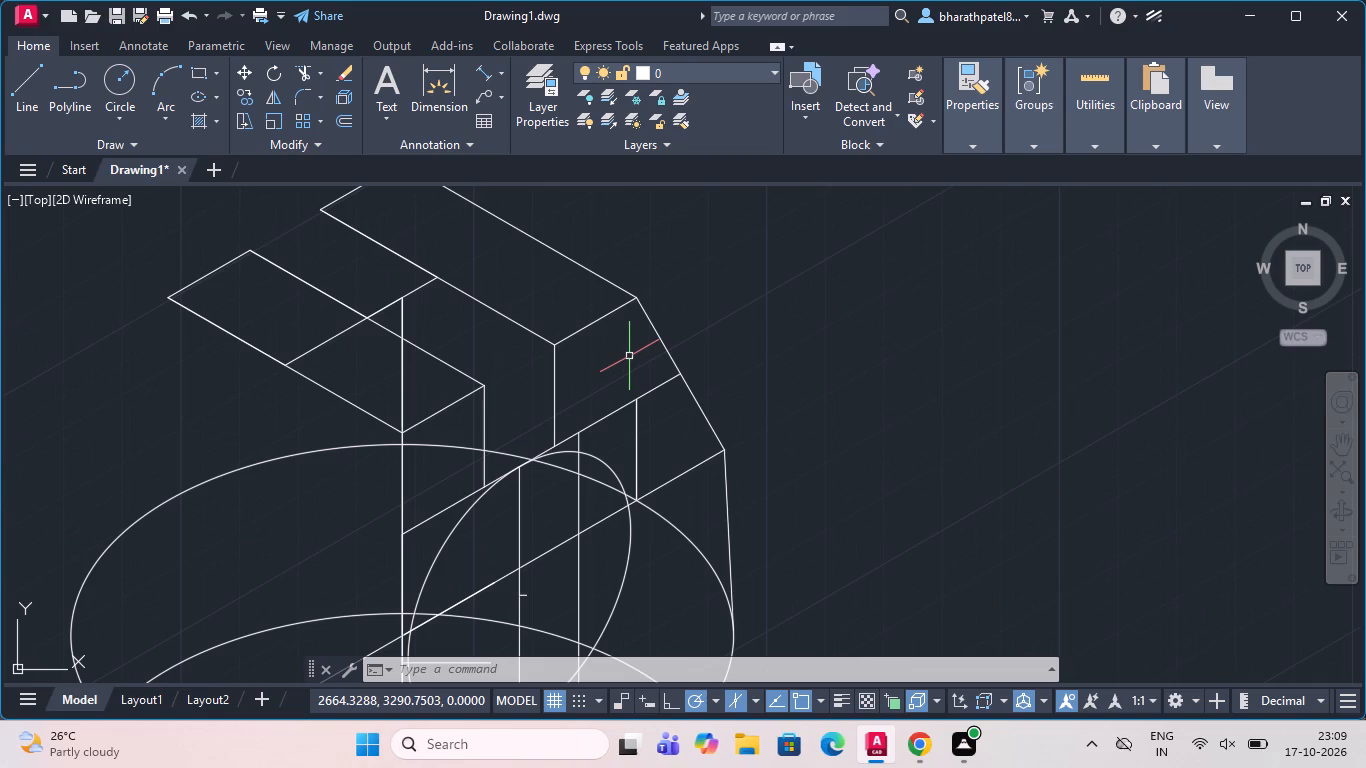
scroll(627, 350, down, 2)
scroll(627, 350, up, 2)
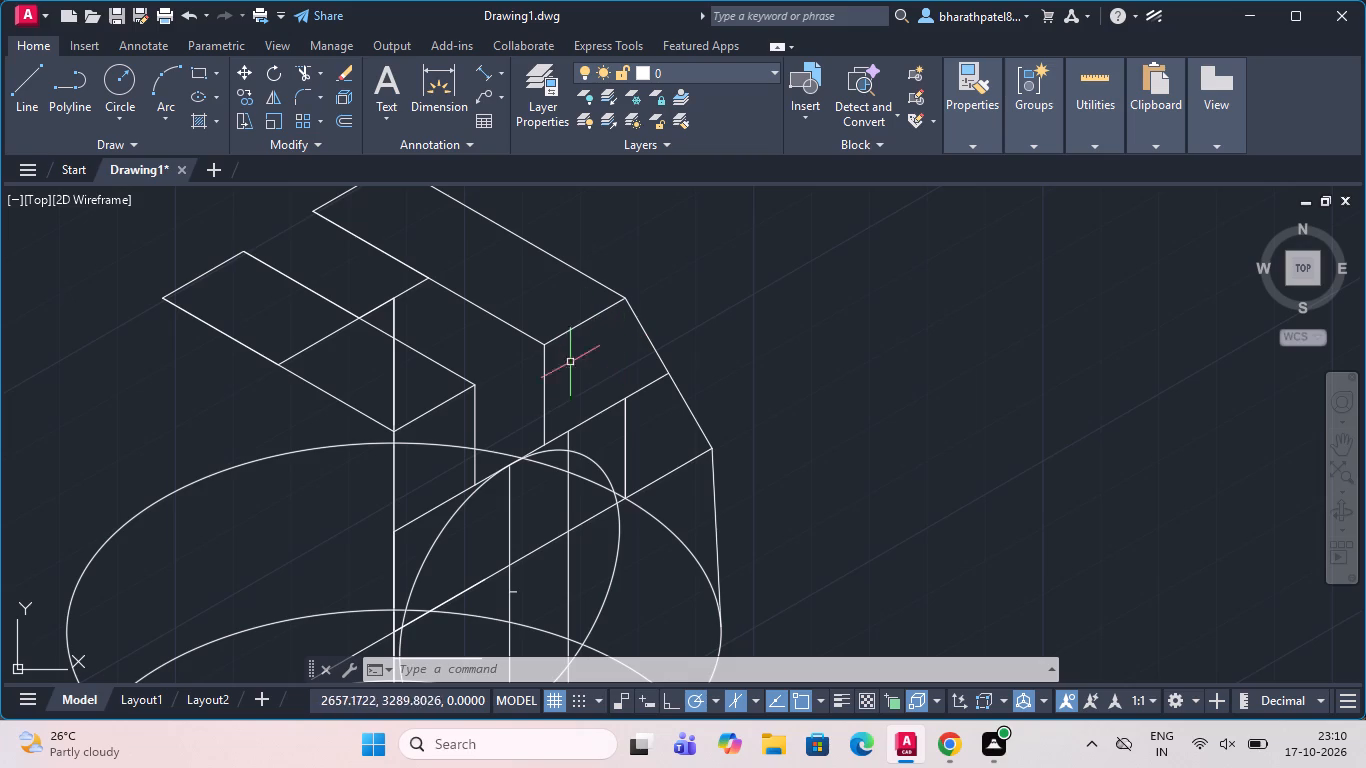
scroll(567, 418, down, 2)
scroll(567, 463, up, 3)
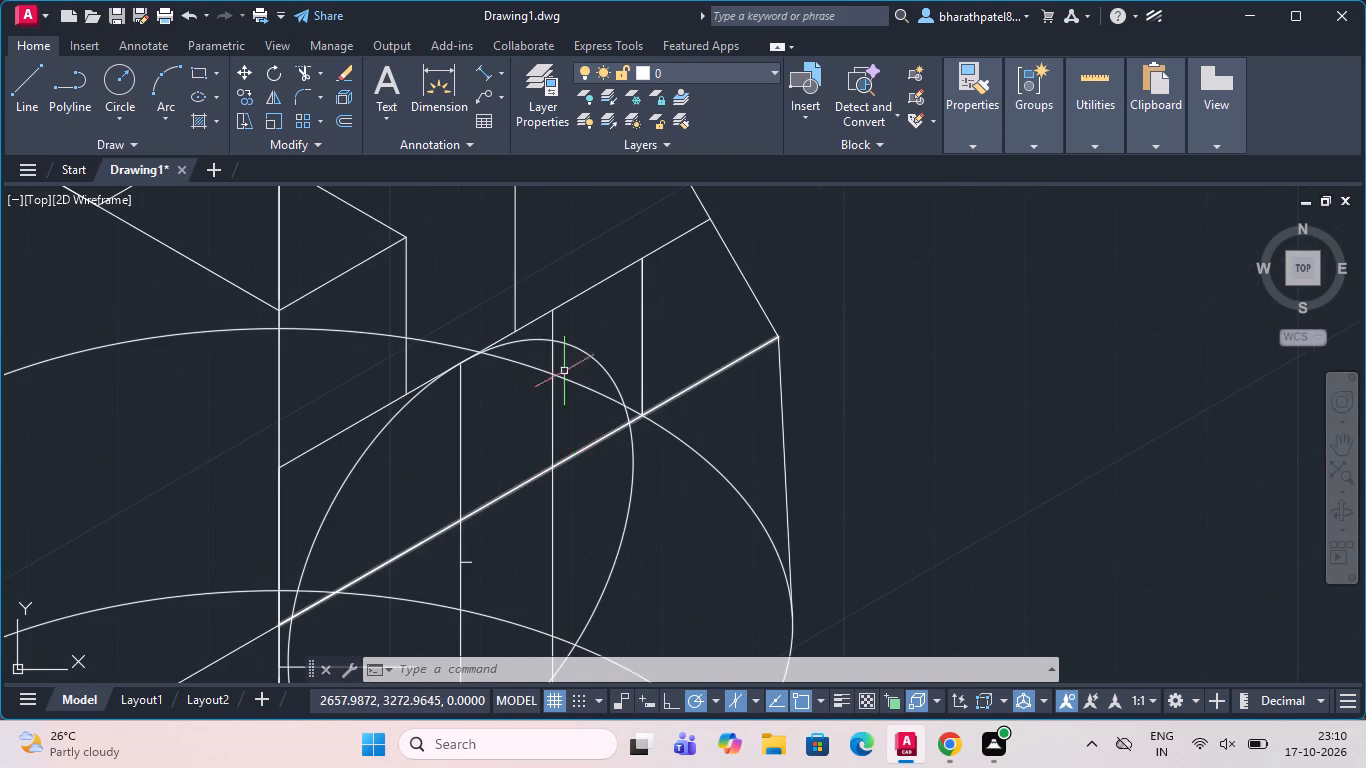
scroll(564, 360, down, 1)
scroll(580, 322, up, 2)
scroll(580, 321, down, 2)
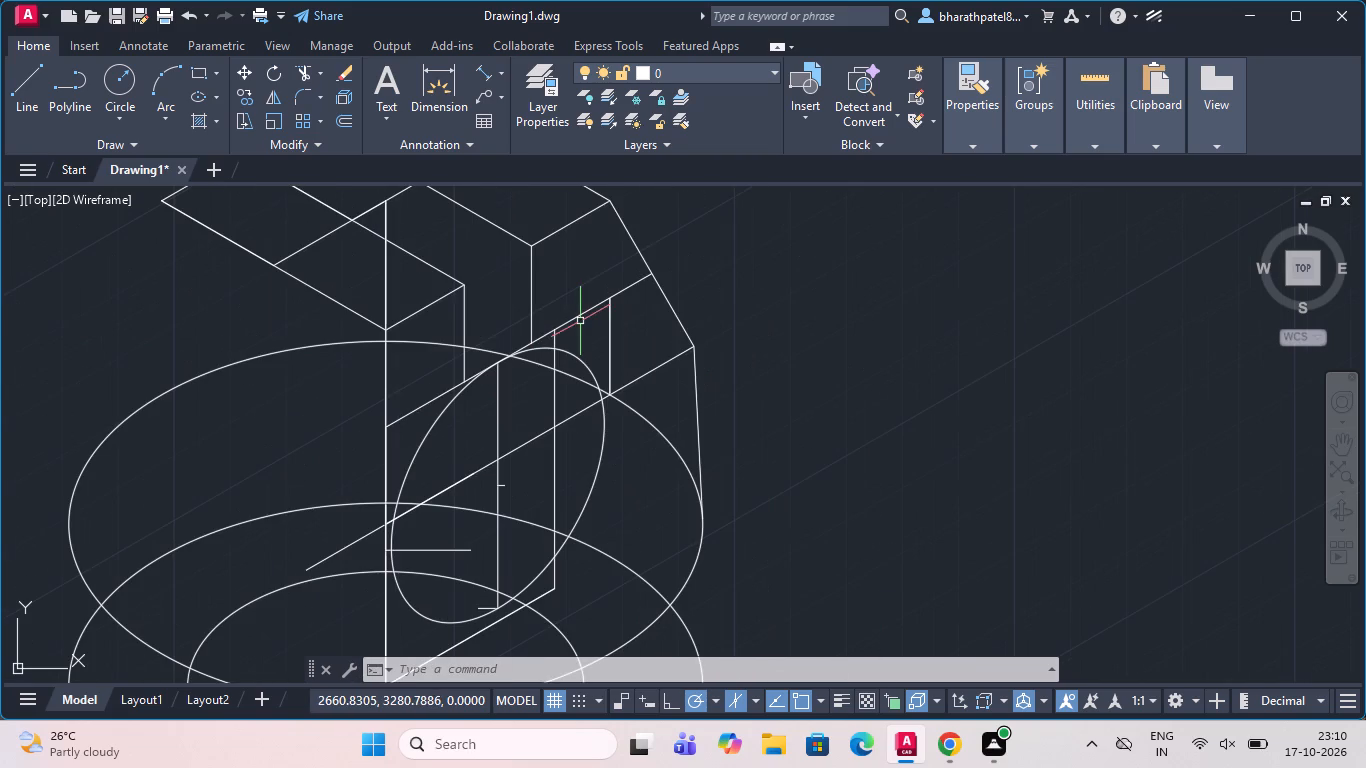
scroll(578, 291, down, 1)
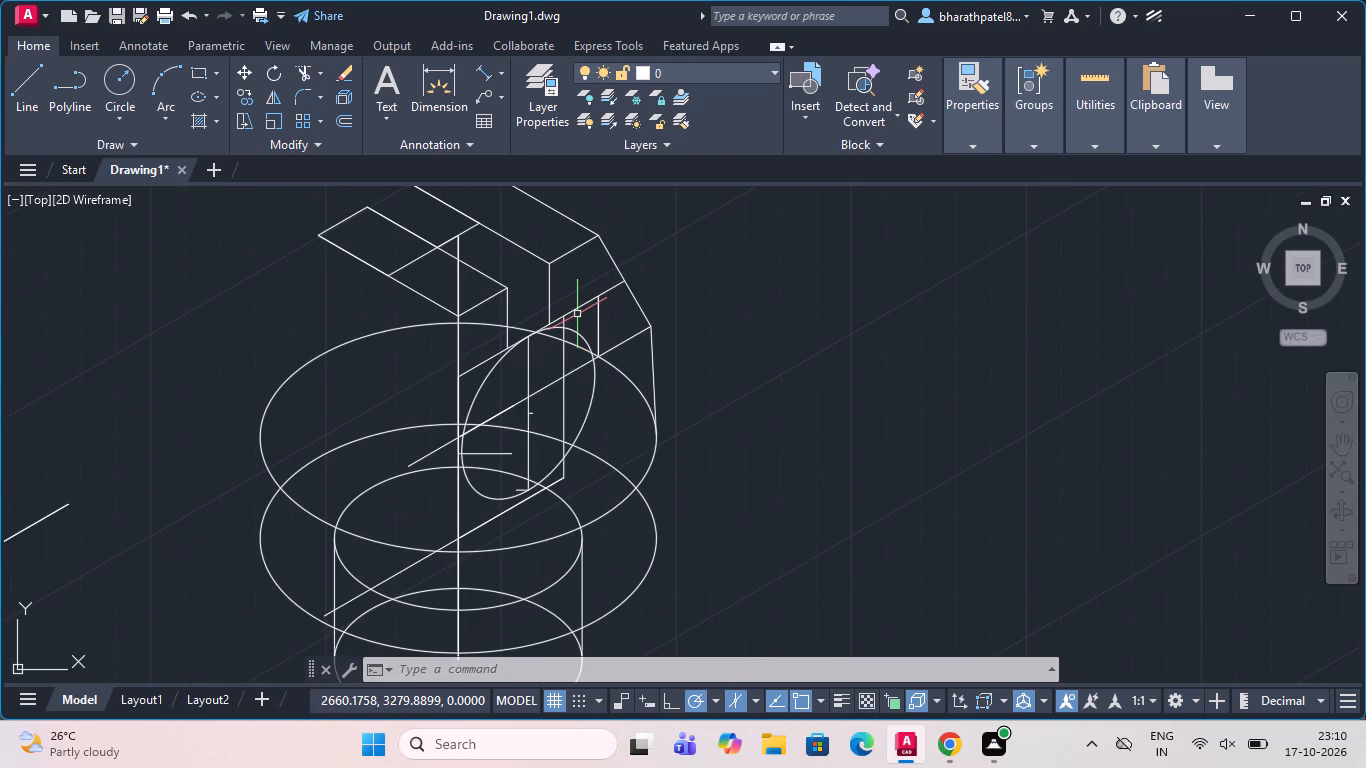
scroll(577, 314, up, 2)
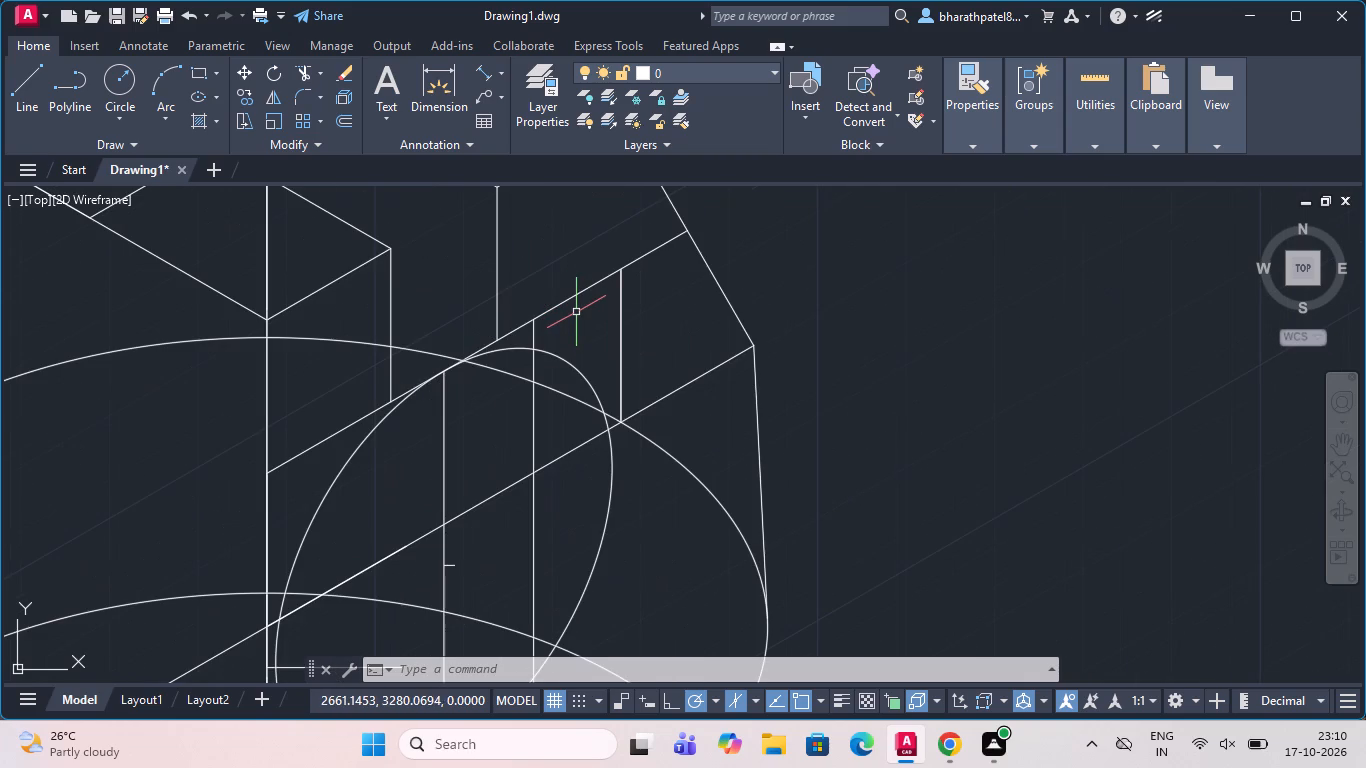
scroll(576, 311, down, 1)
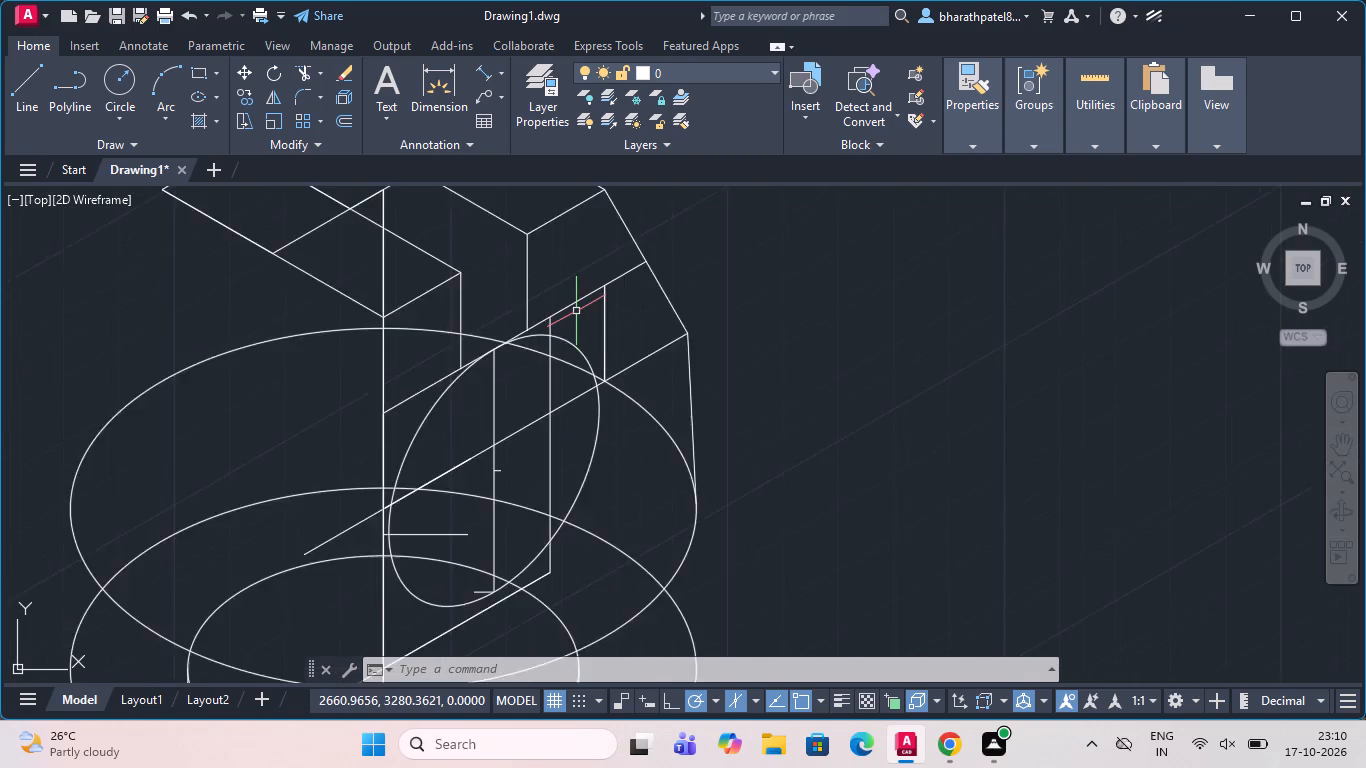
scroll(576, 311, down, 2)
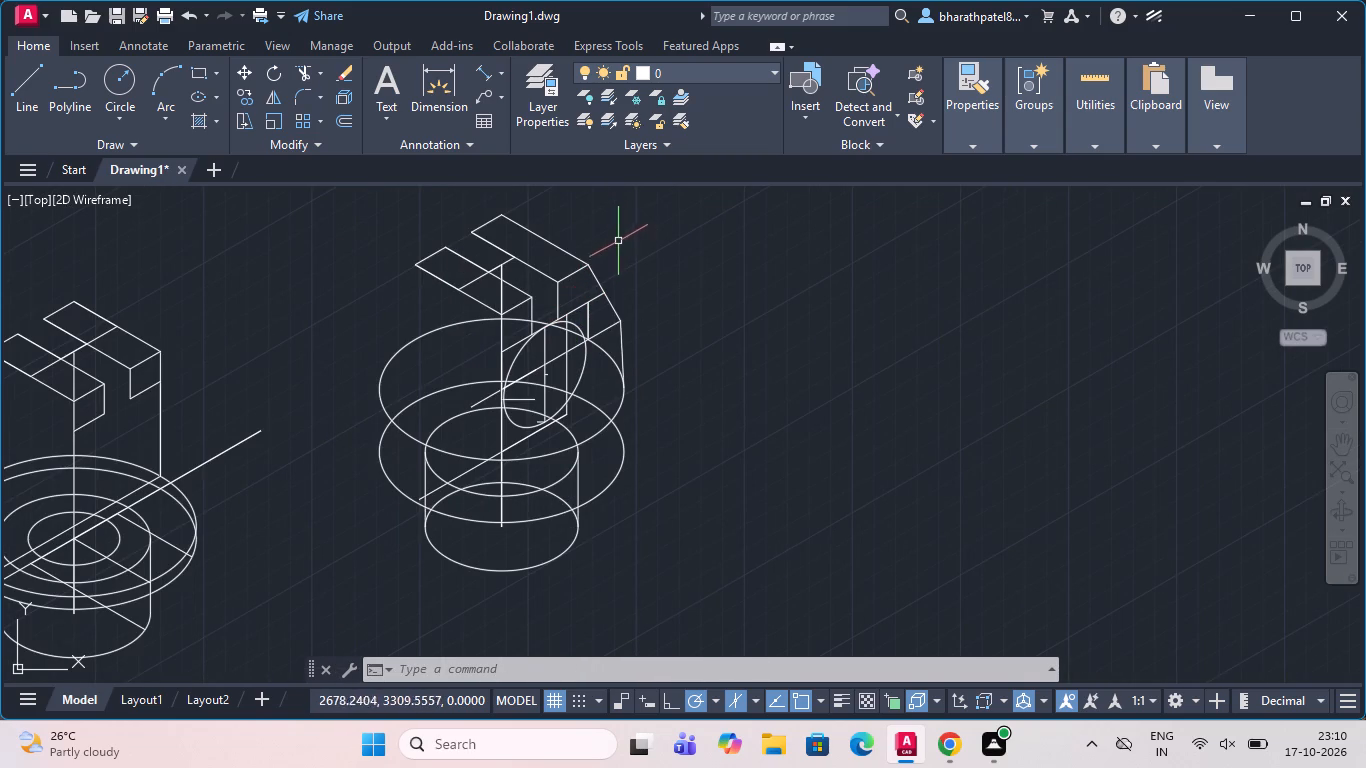
scroll(607, 254, up, 2)
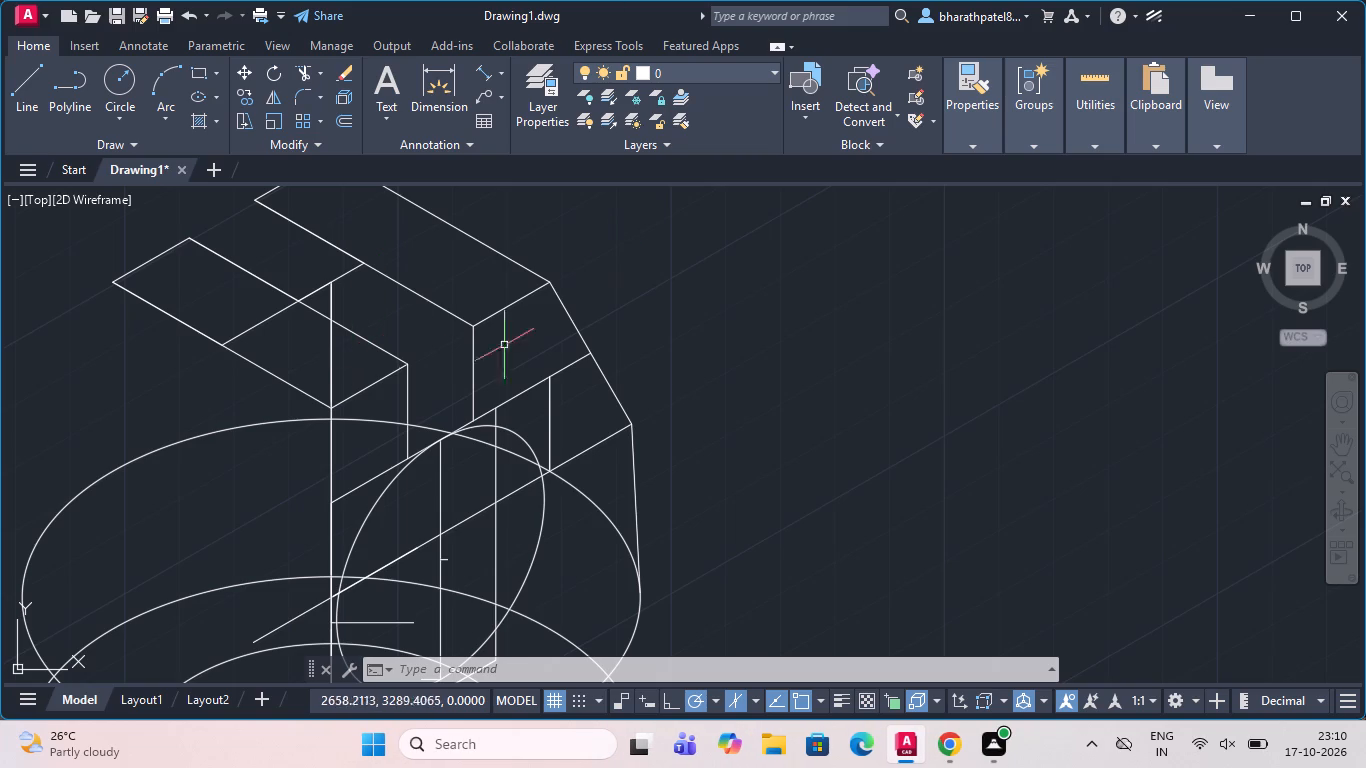
scroll(560, 349, down, 1)
scroll(529, 398, up, 3)
scroll(529, 398, down, 3)
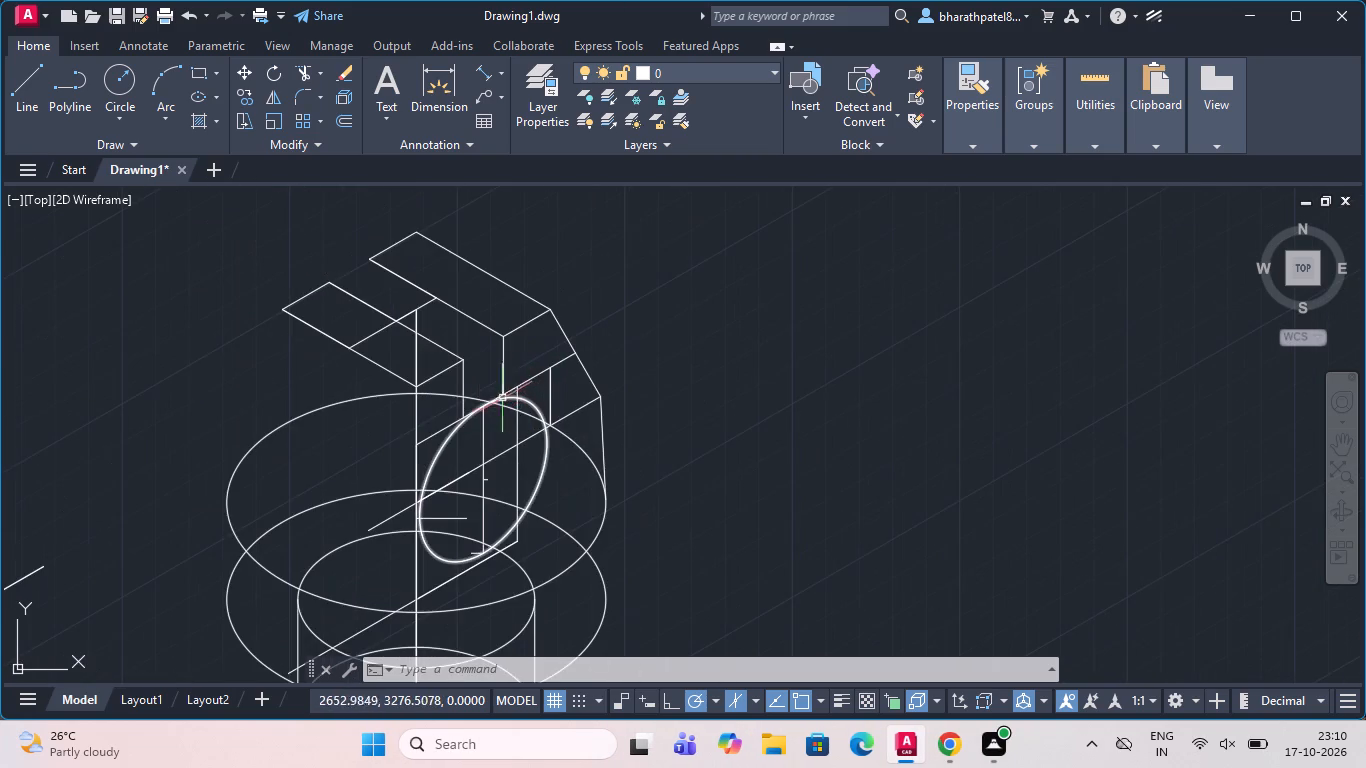
scroll(495, 392, up, 2)
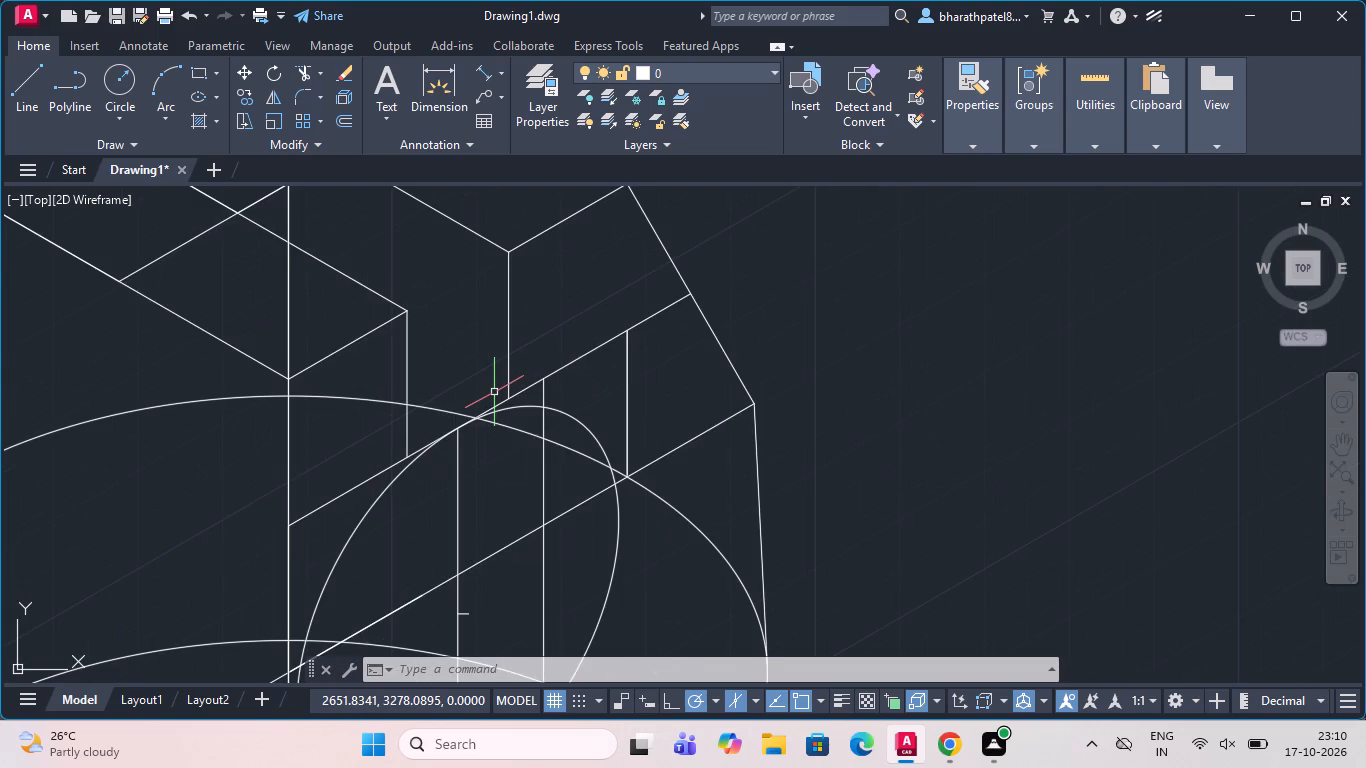
scroll(494, 393, down, 2)
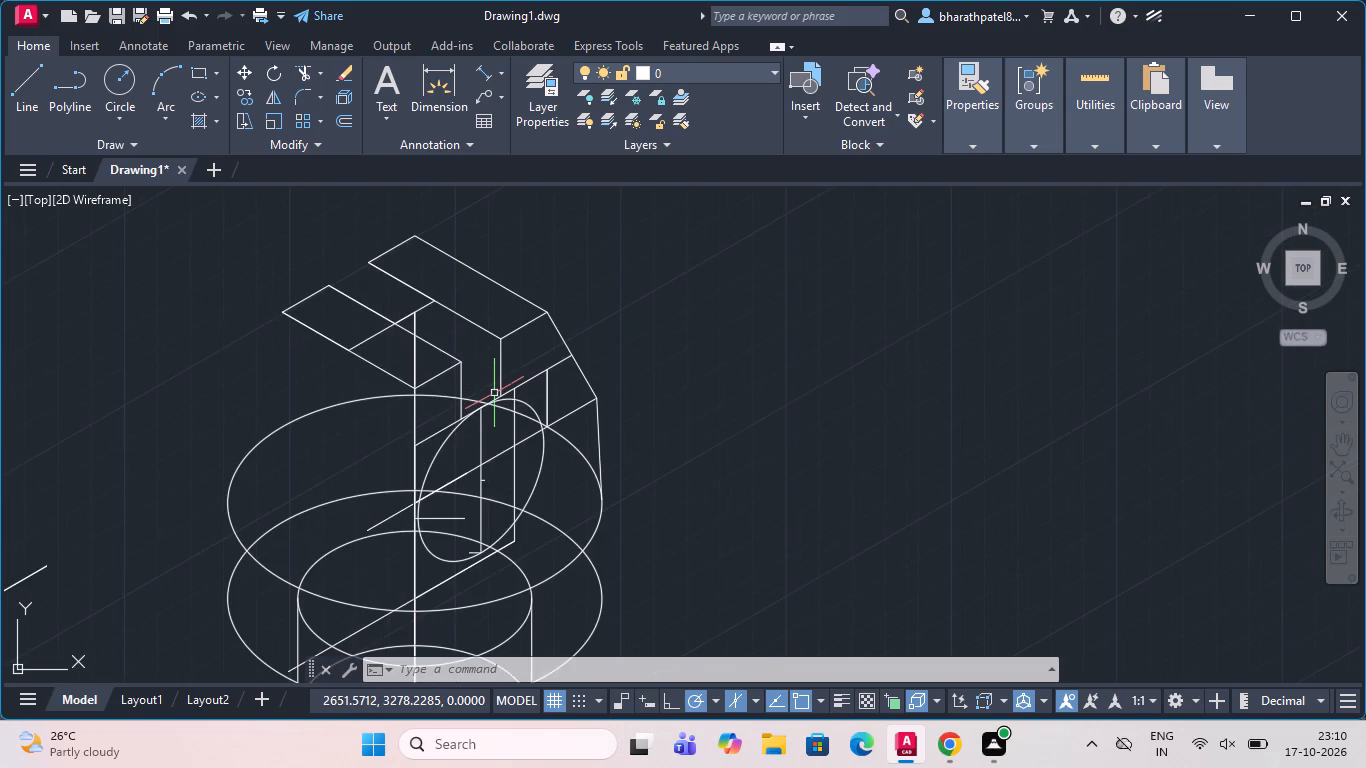
scroll(494, 393, up, 3)
scroll(493, 393, down, 4)
scroll(504, 448, up, 2)
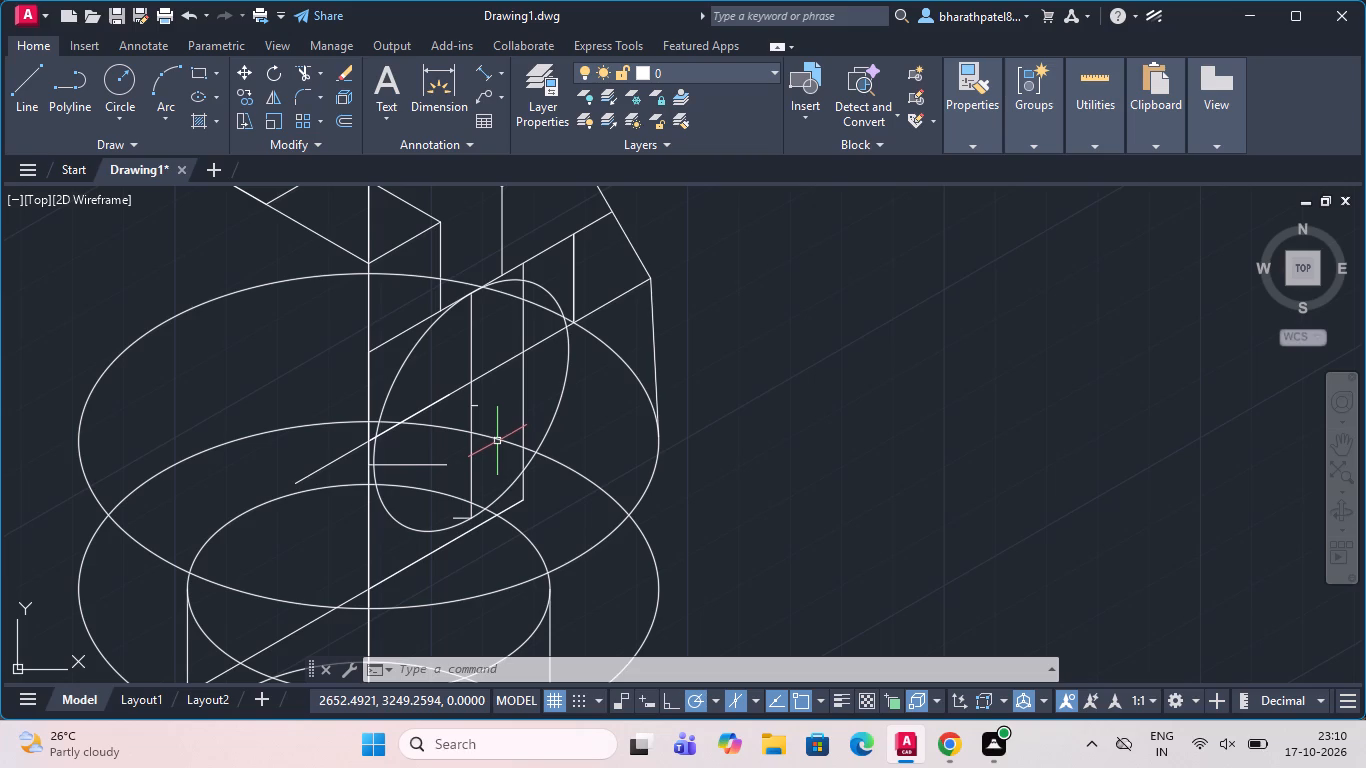
scroll(497, 438, down, 1)
scroll(497, 437, up, 1)
scroll(497, 428, down, 3)
scroll(478, 318, up, 1)
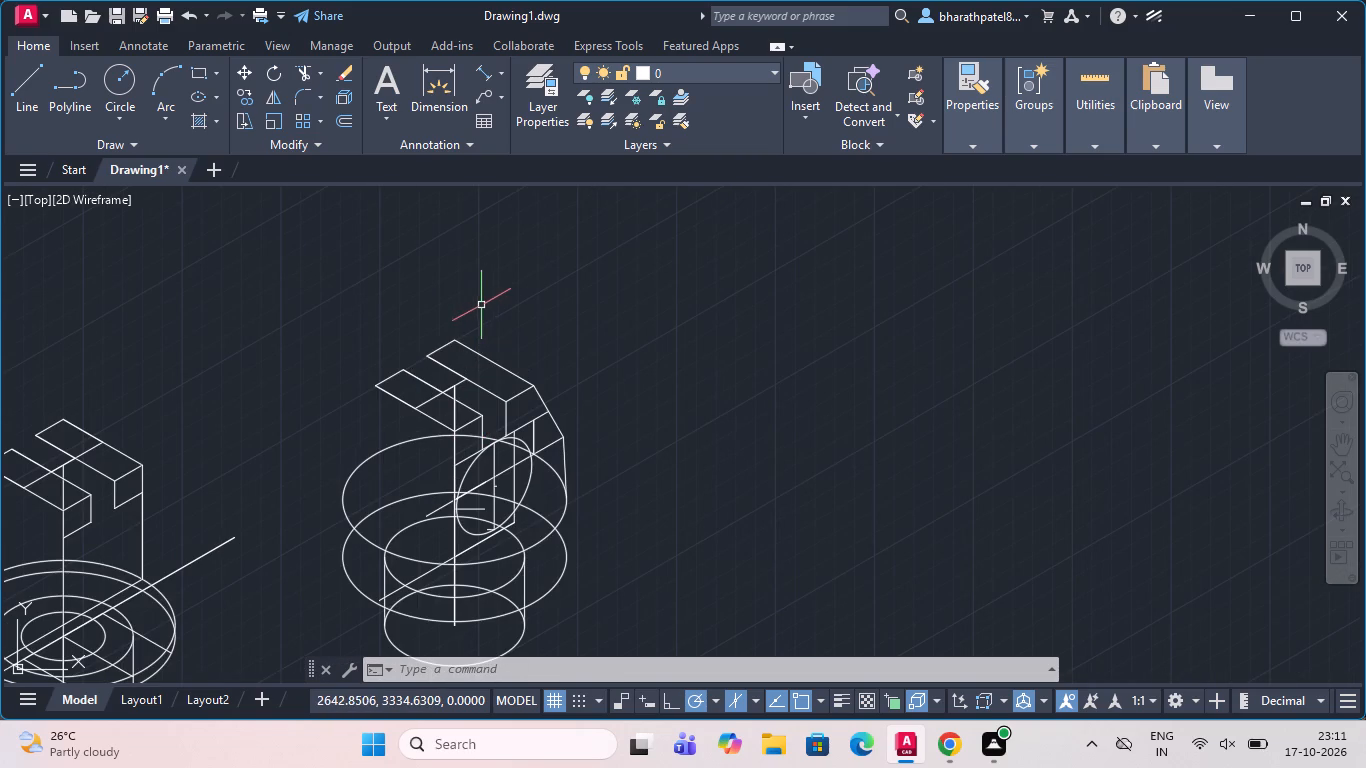
scroll(478, 374, down, 1)
scroll(467, 455, up, 2)
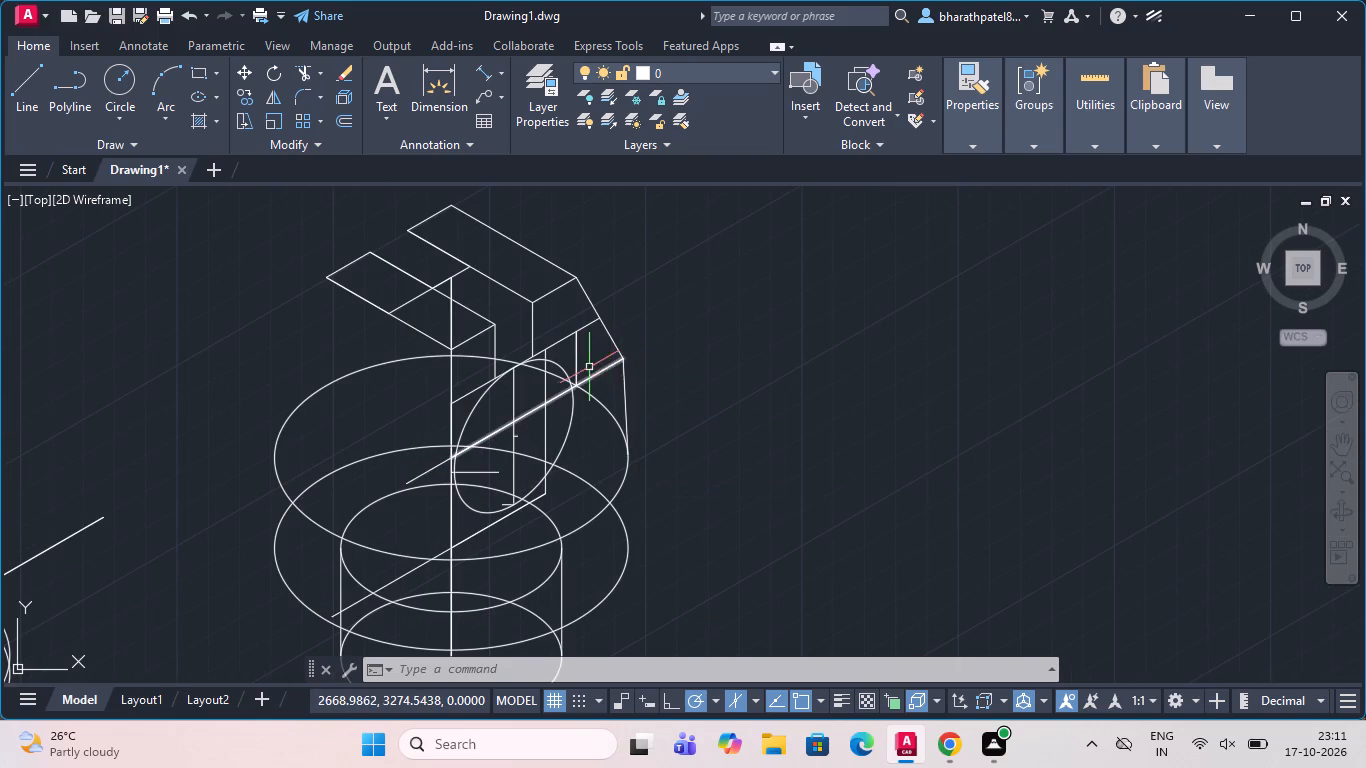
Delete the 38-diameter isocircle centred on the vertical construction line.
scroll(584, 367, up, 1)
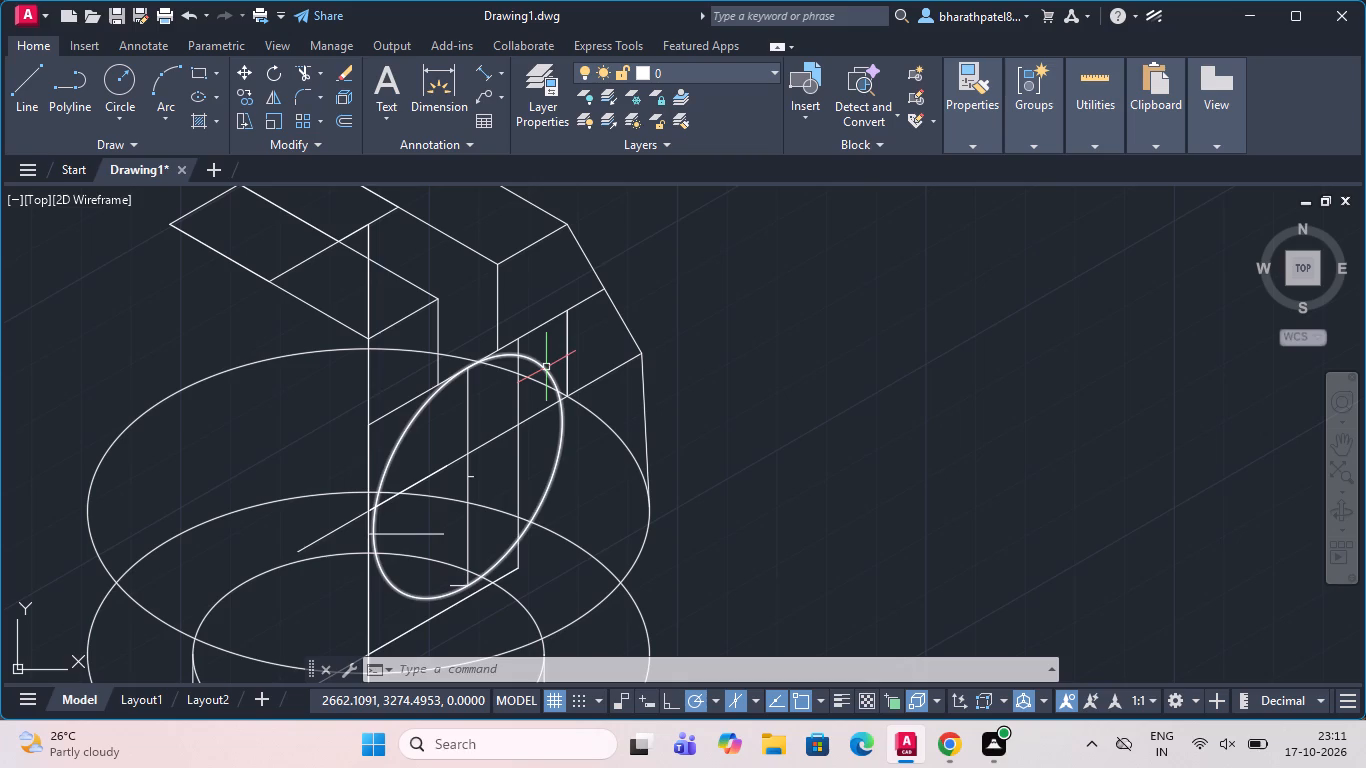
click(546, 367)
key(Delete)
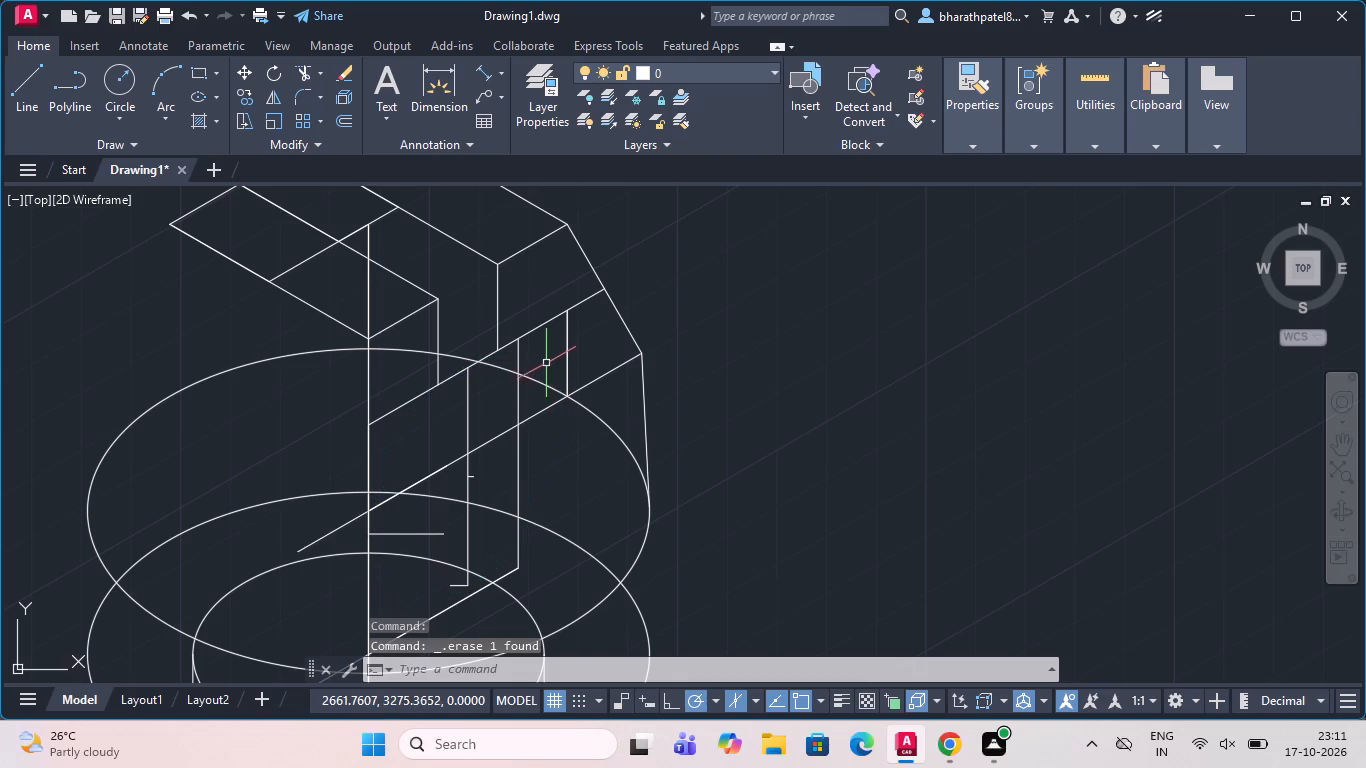
Trim away the midpoint and bottom ticks and the part of the 38-unit vertical construction line below the upright's lower oblique edge.
scroll(506, 459, up, 4)
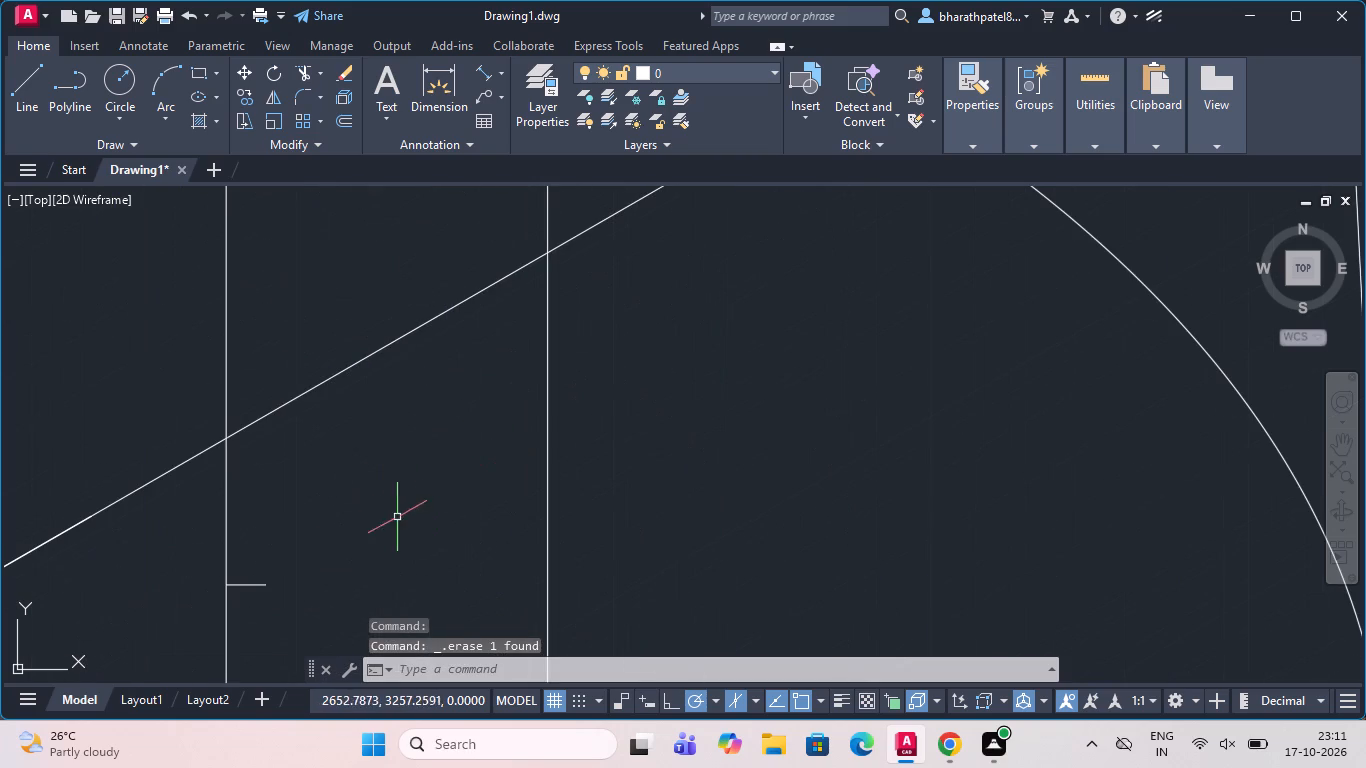
click(306, 68)
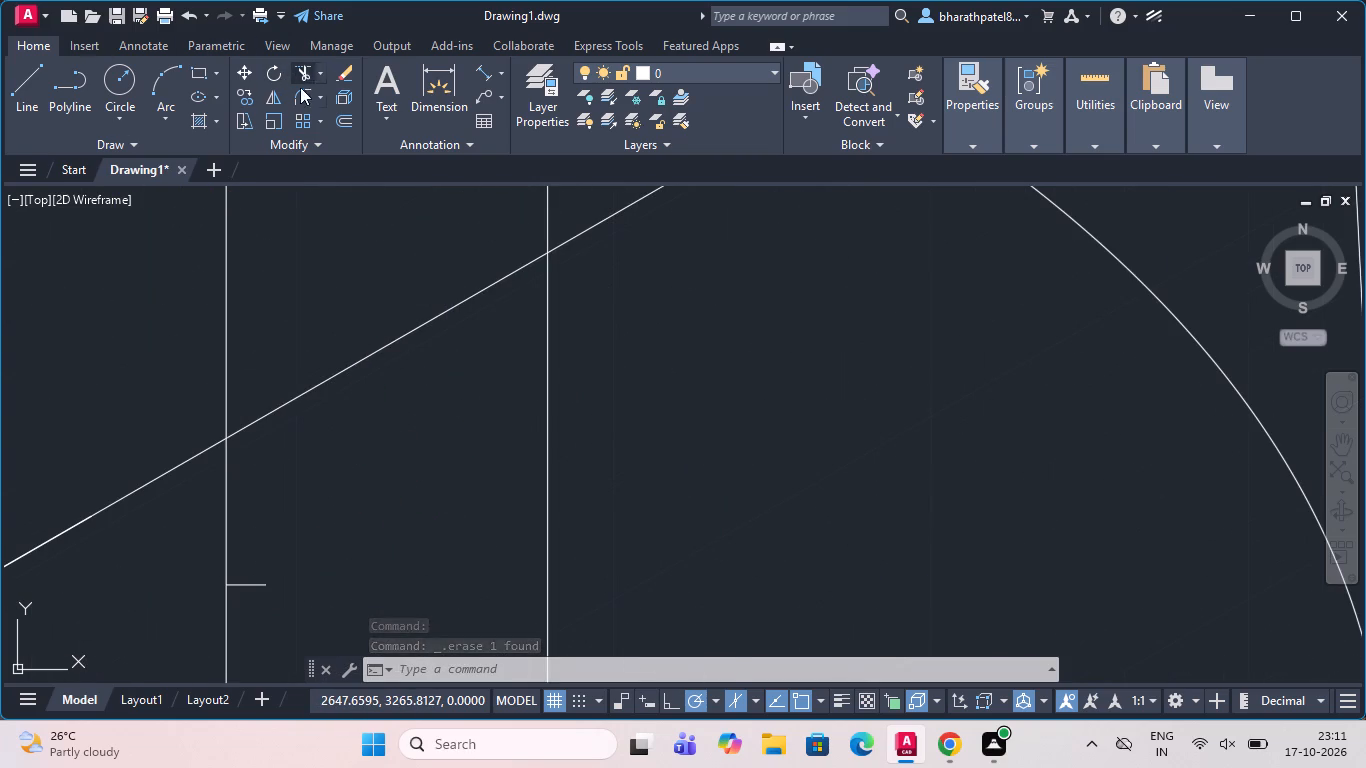
click(248, 588)
scroll(293, 496, down, 4)
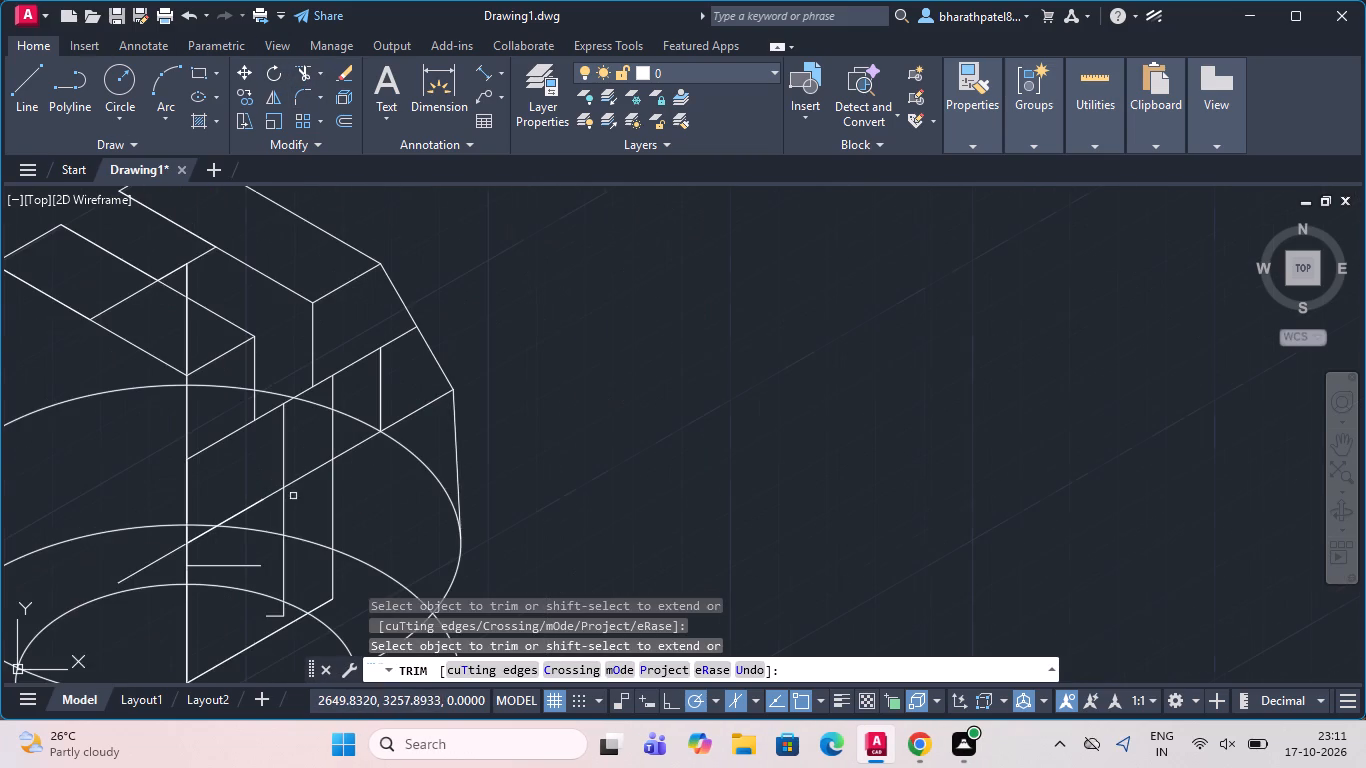
click(274, 619)
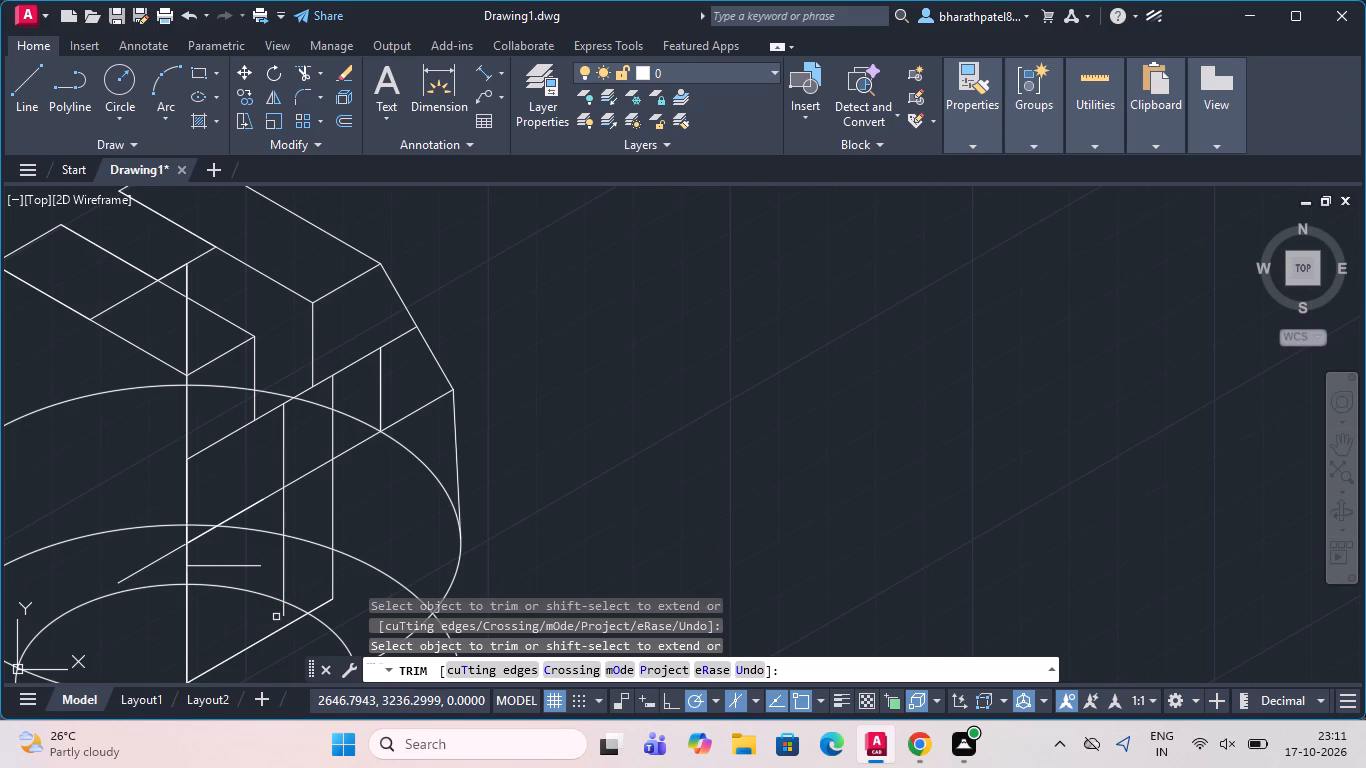
click(284, 615)
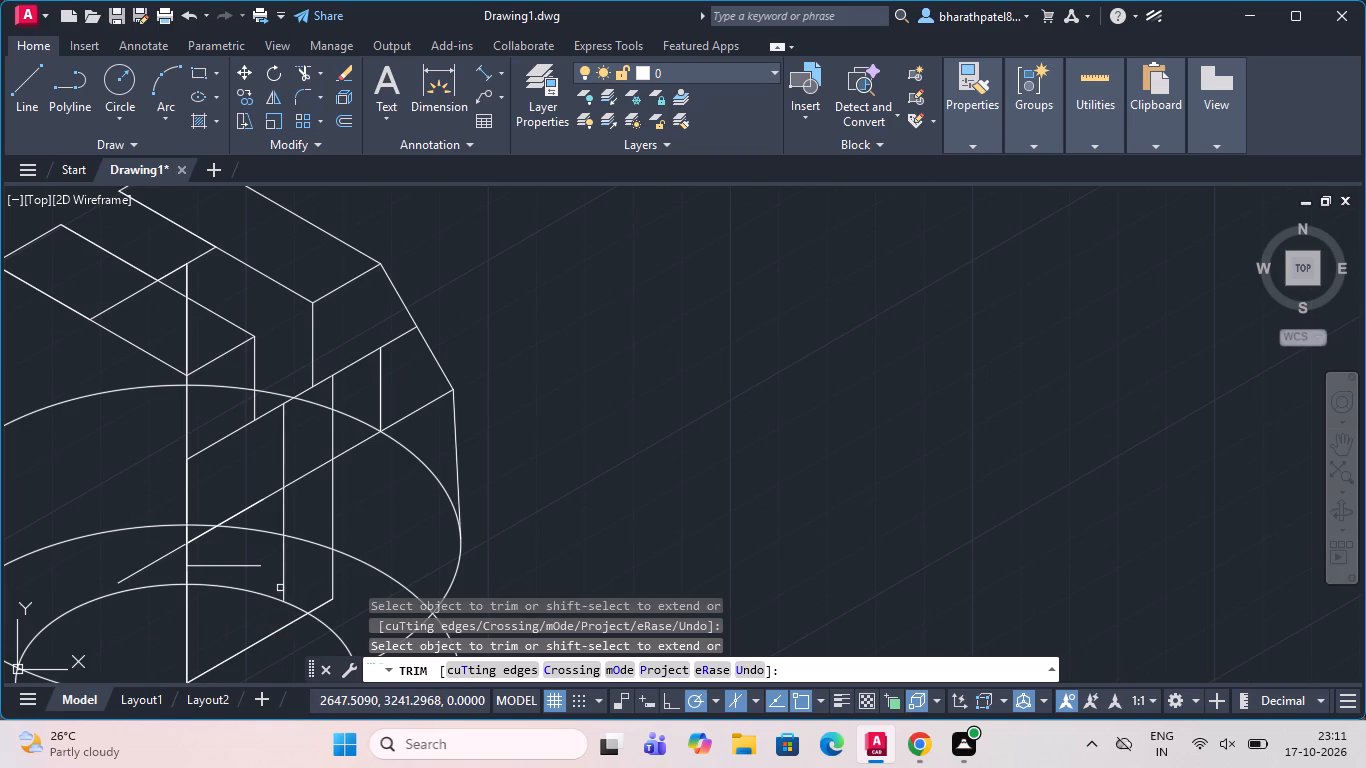
click(280, 581)
click(290, 571)
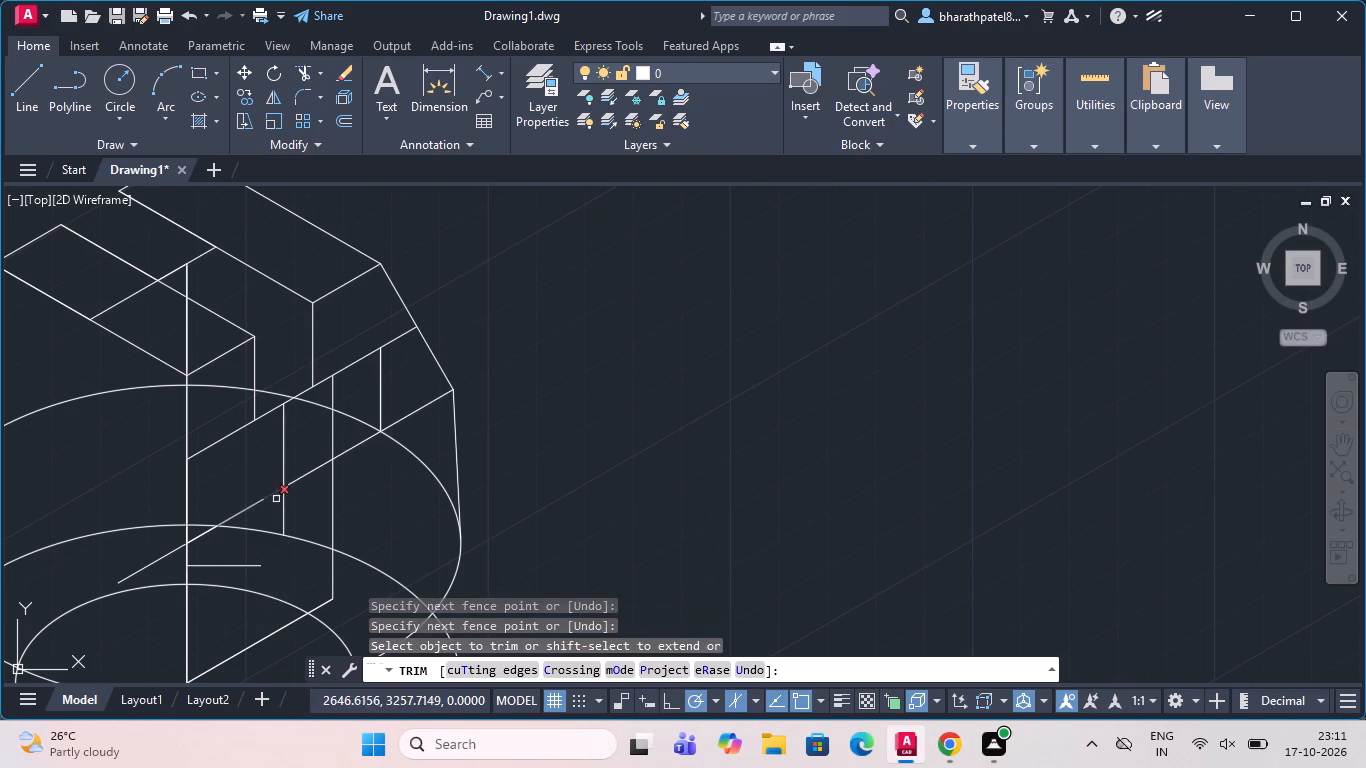
click(278, 520)
click(291, 512)
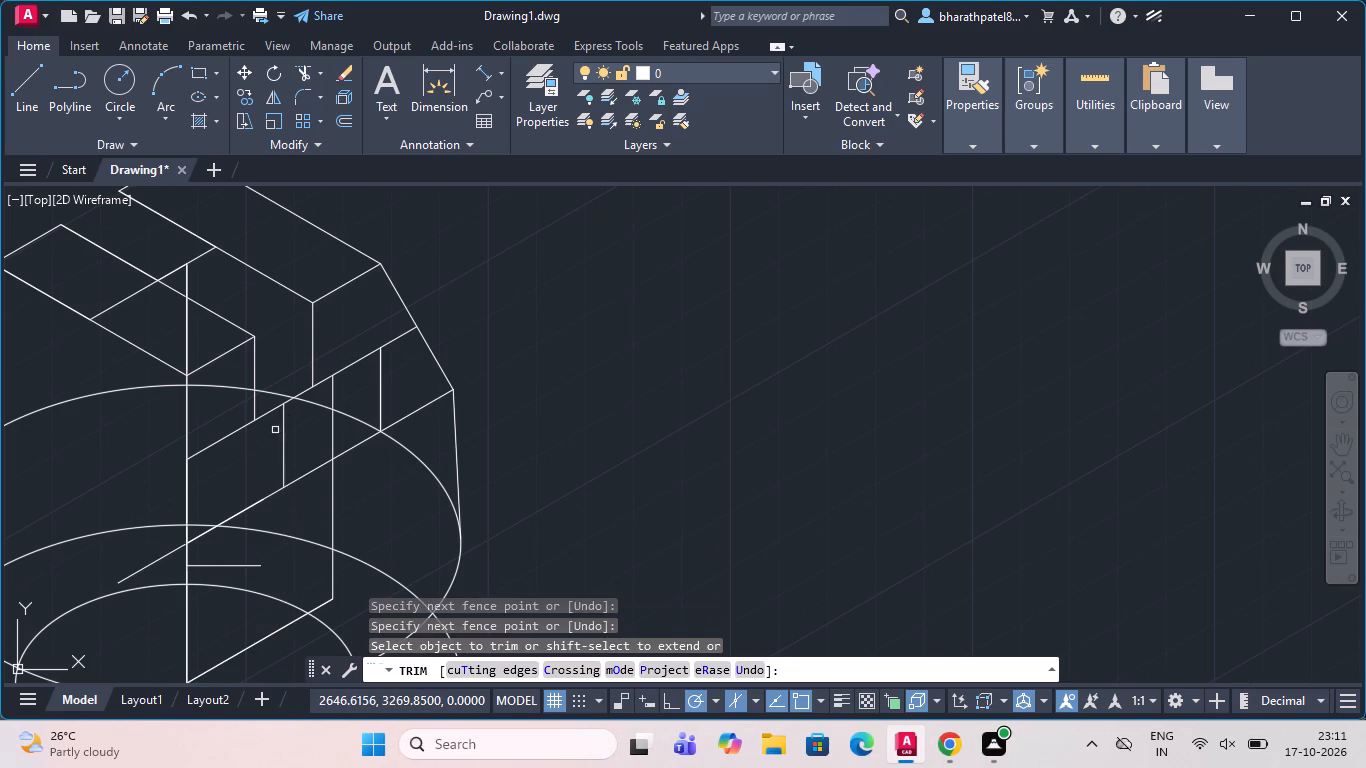
Draw a 20-unit vertical line down from the trimmed line's top end, finishing with a tick about 3.4 units long along the 30° axis.
click(18, 85)
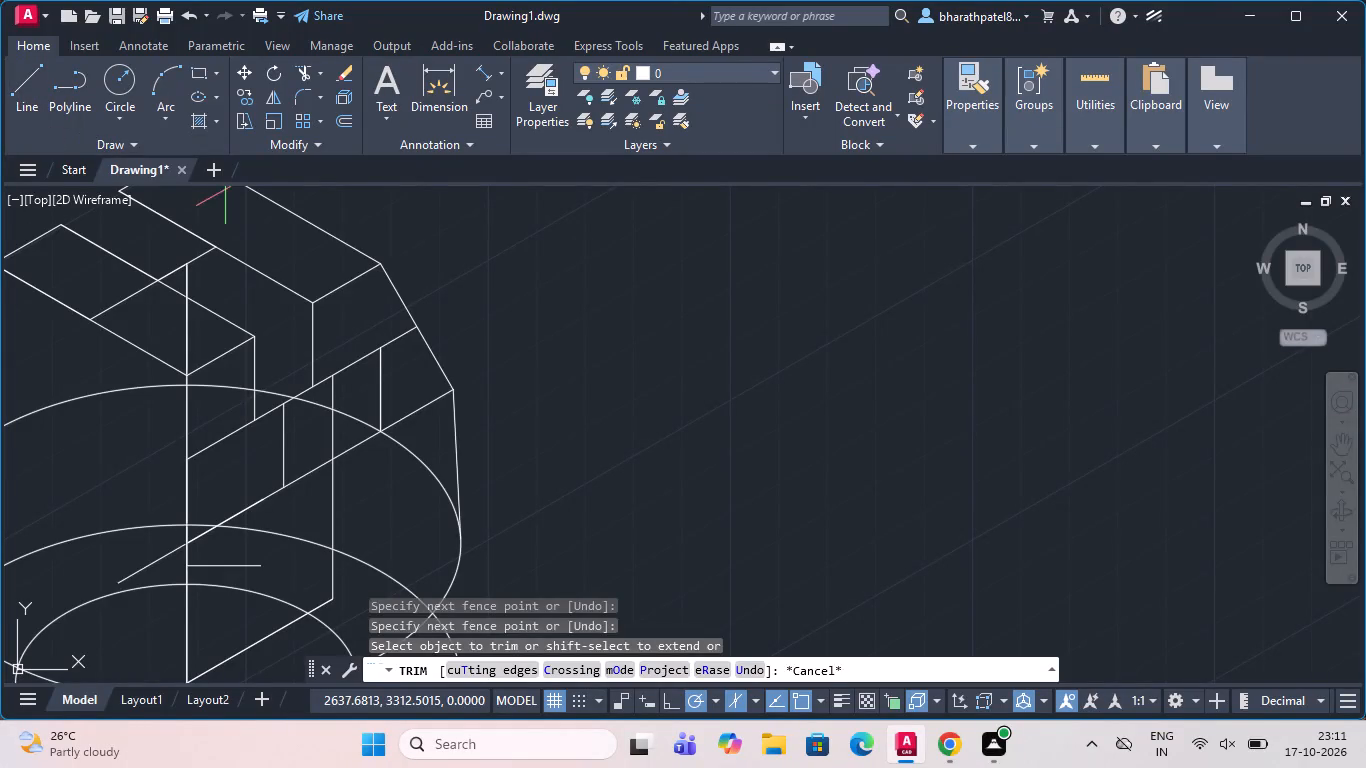
scroll(273, 431, up, 2)
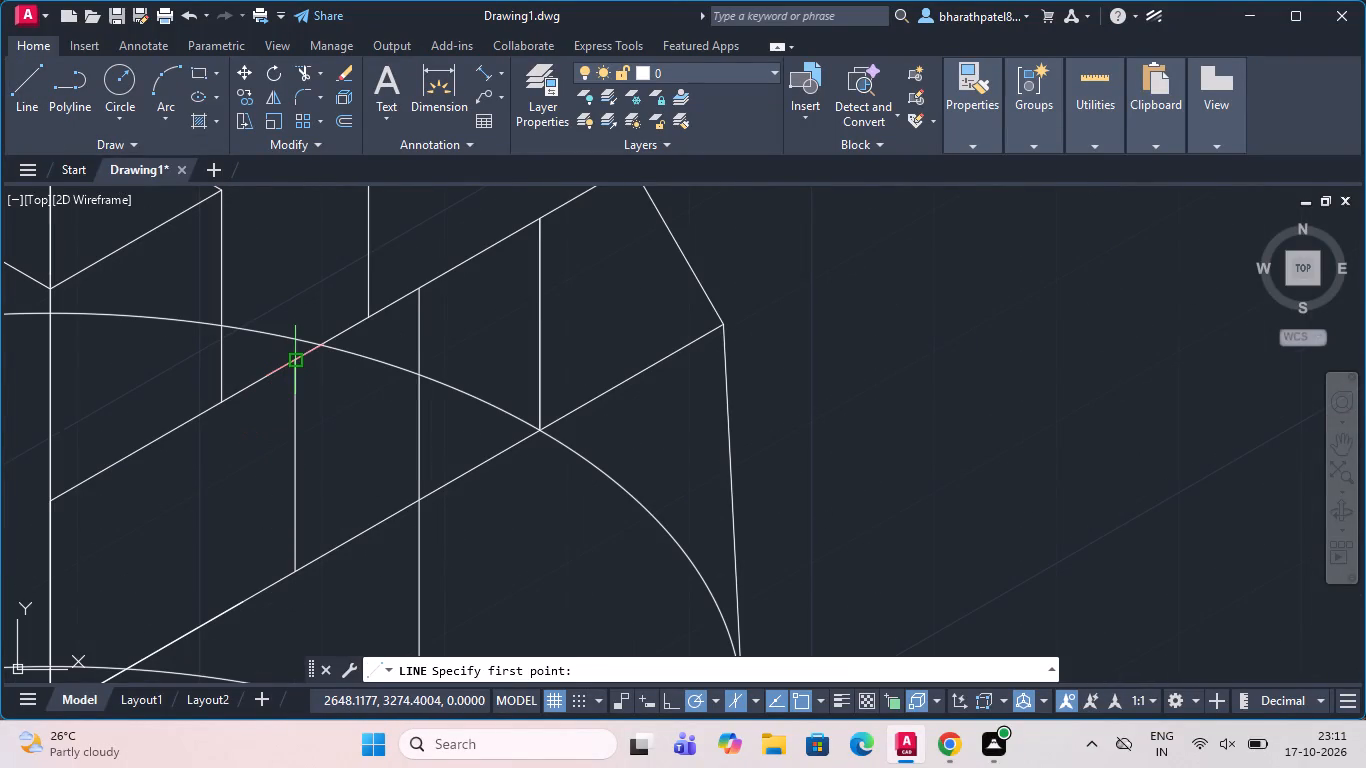
click(293, 365)
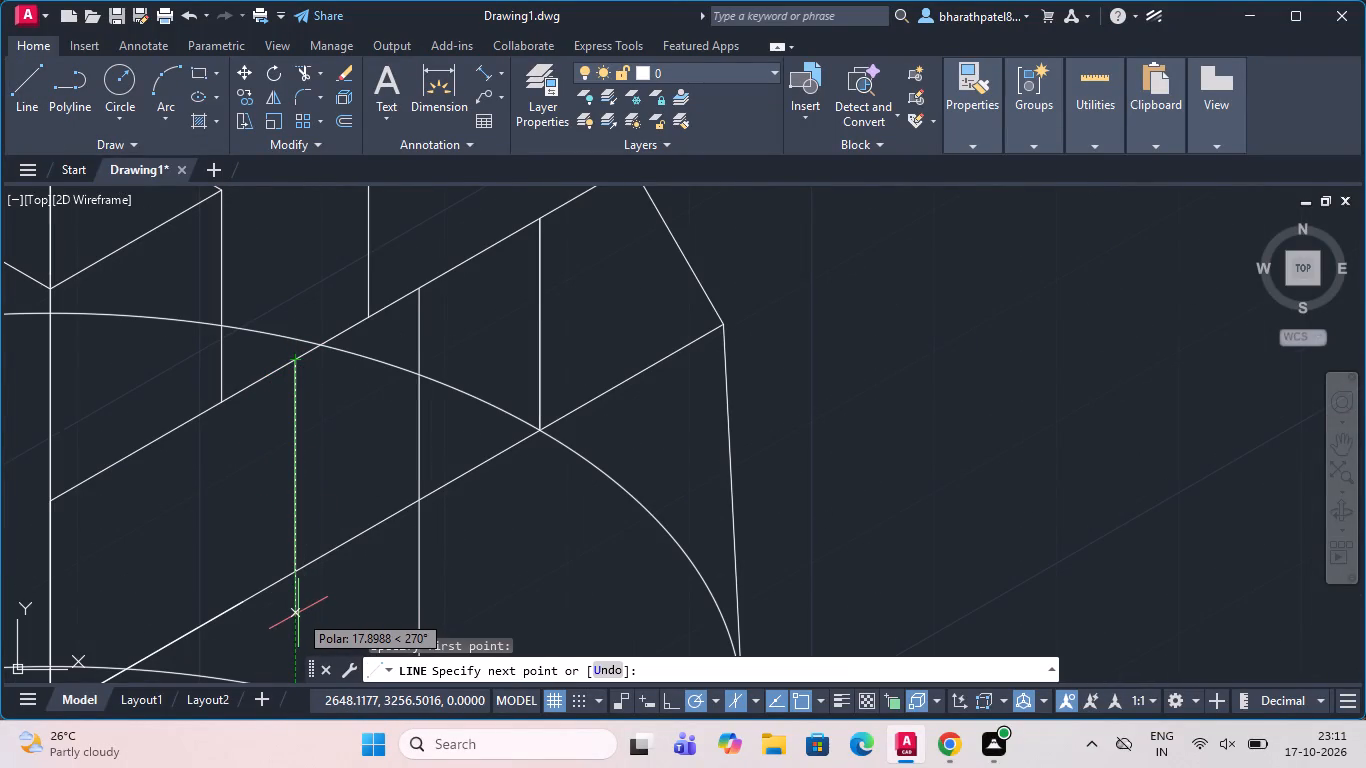
key(2)
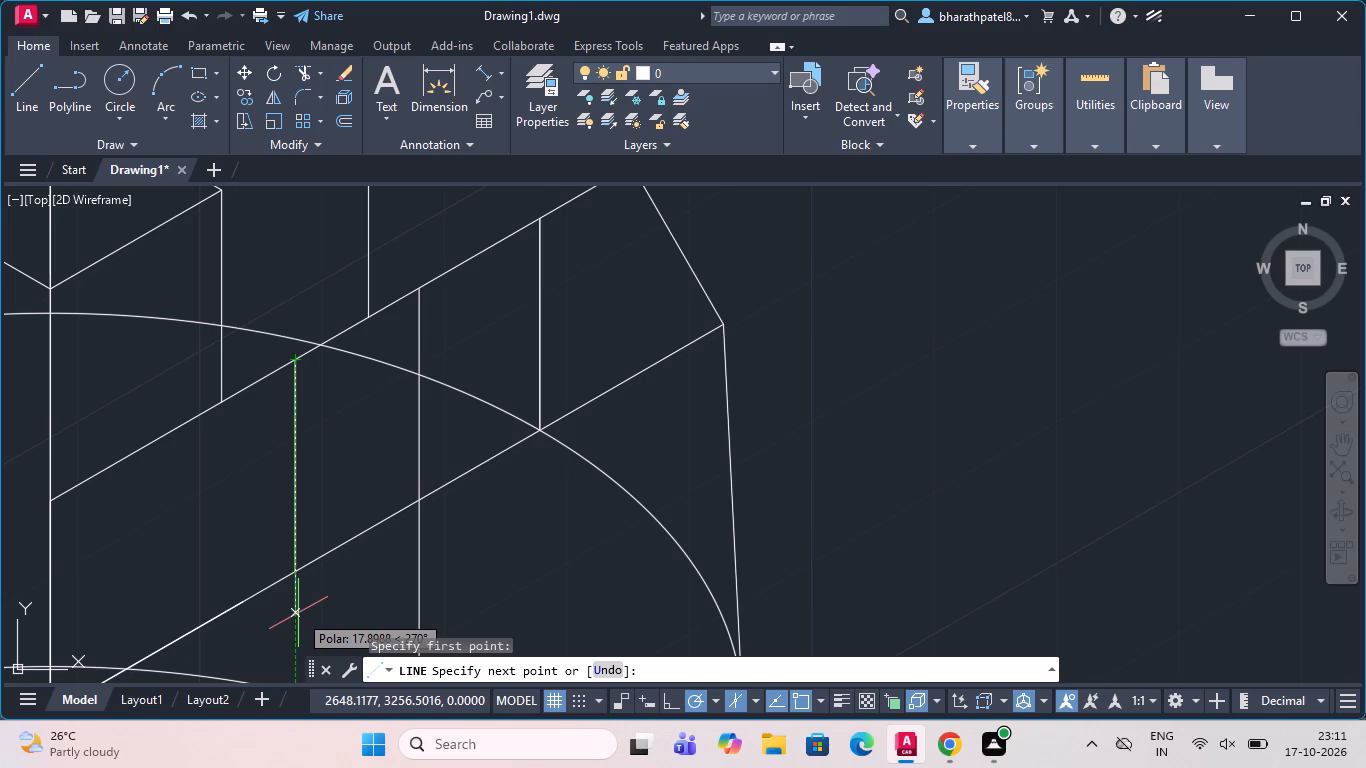
key(0)
key(Return)
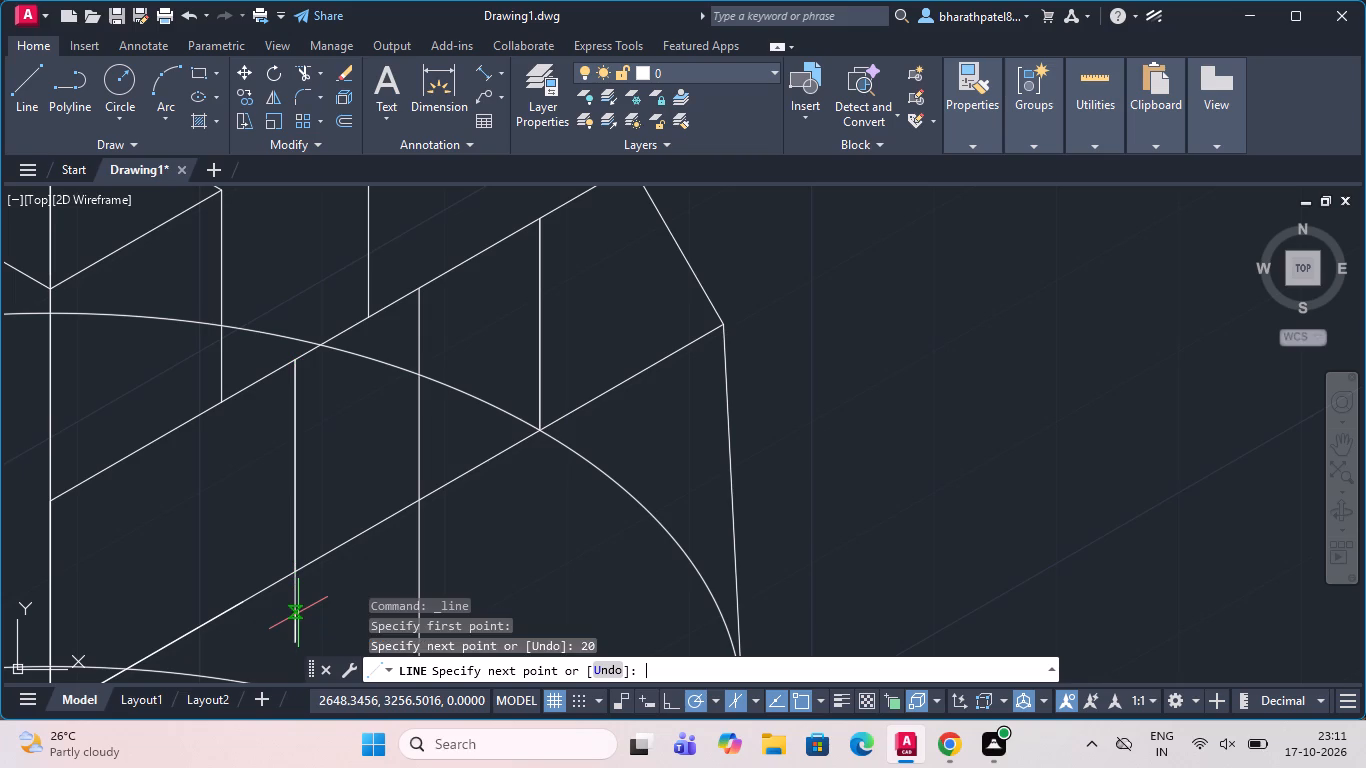
scroll(360, 529, down, 2)
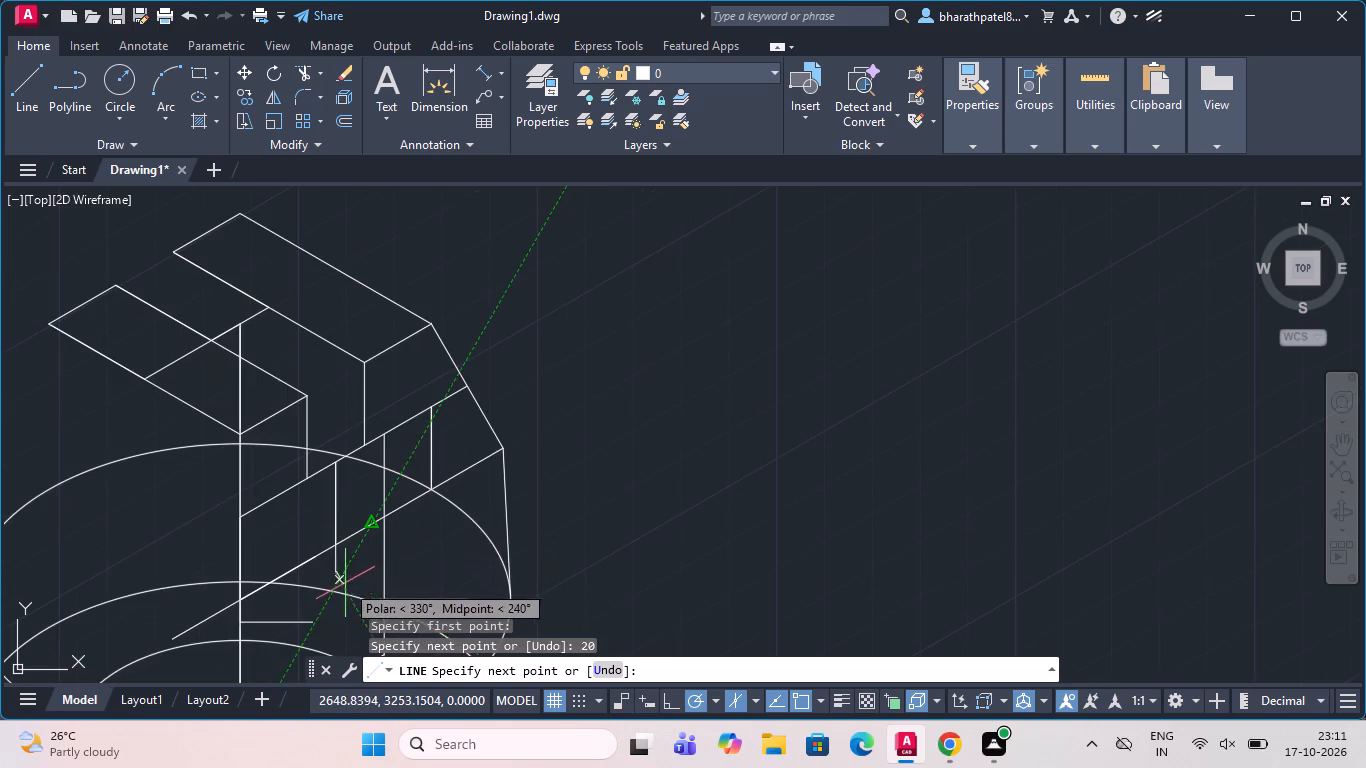
scroll(344, 583, up, 3)
click(361, 502)
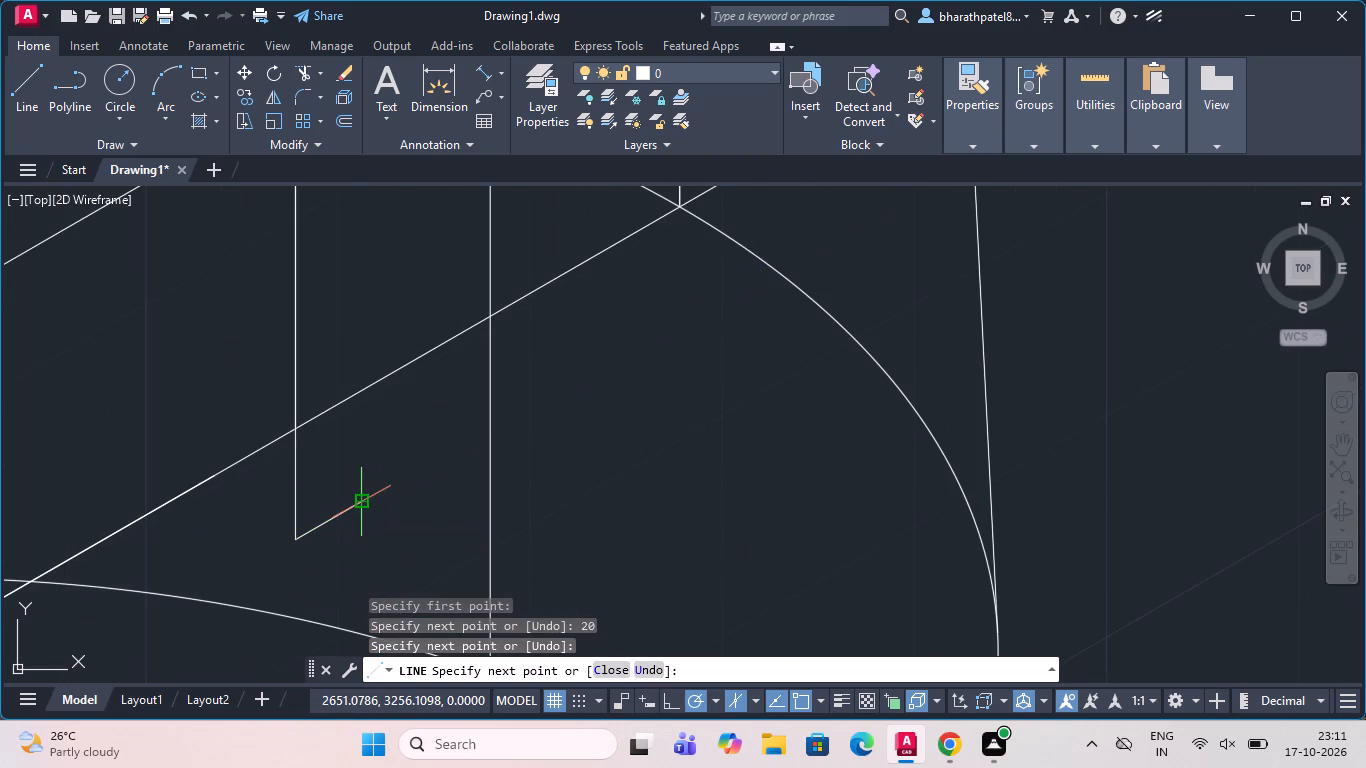
key(Escape)
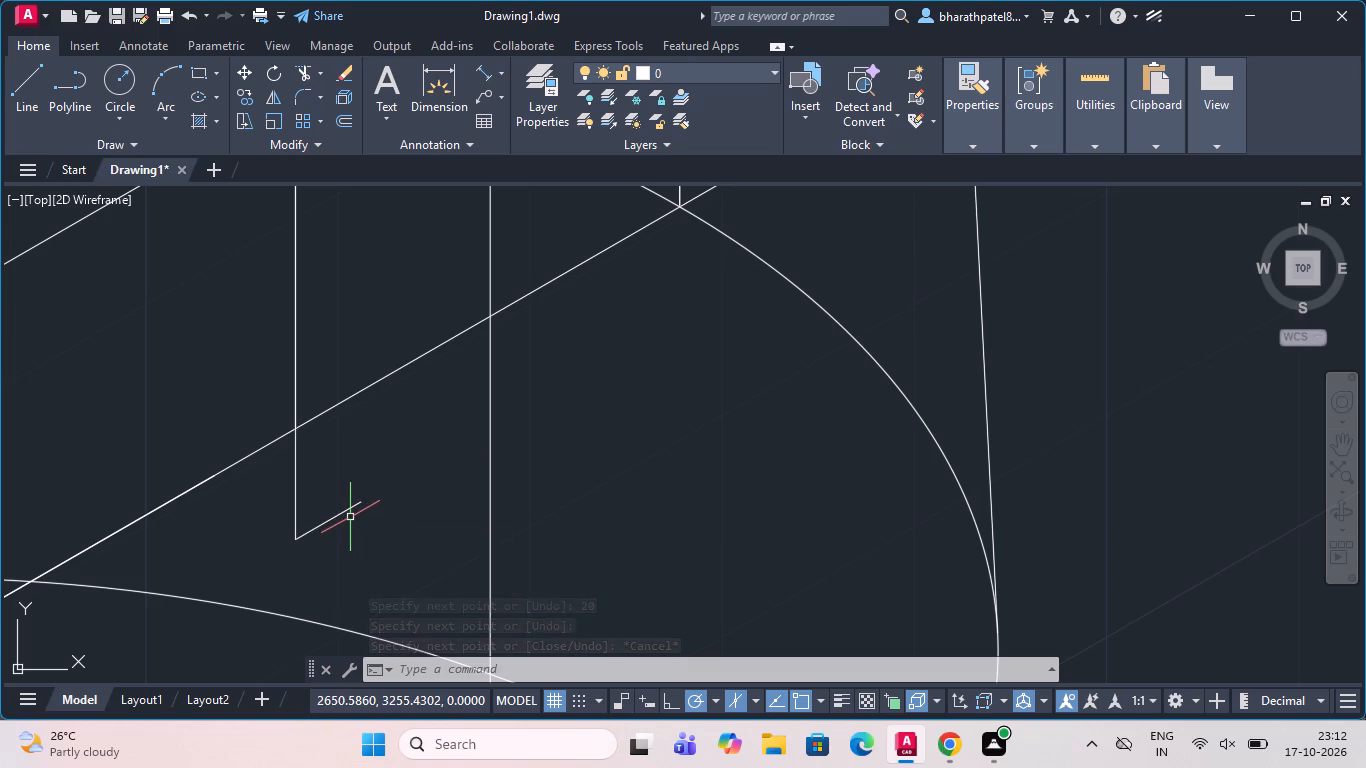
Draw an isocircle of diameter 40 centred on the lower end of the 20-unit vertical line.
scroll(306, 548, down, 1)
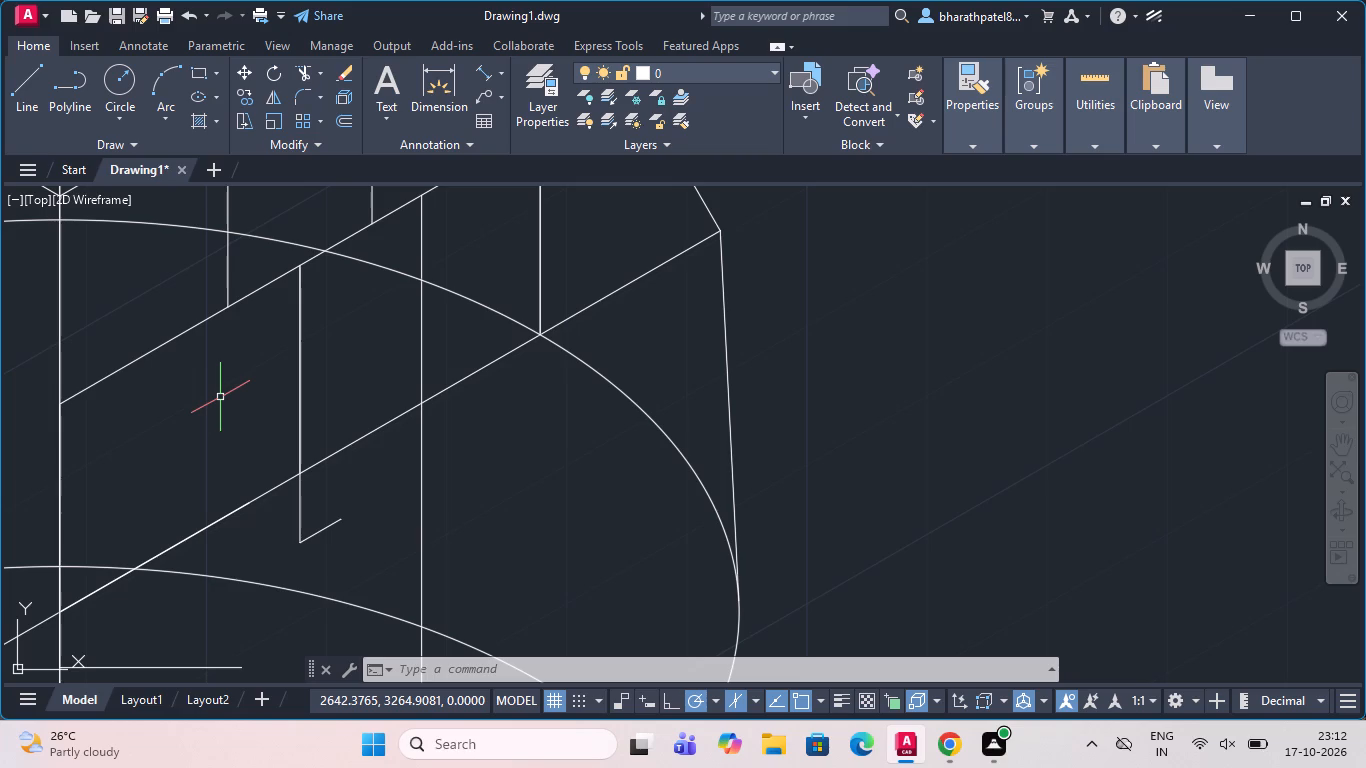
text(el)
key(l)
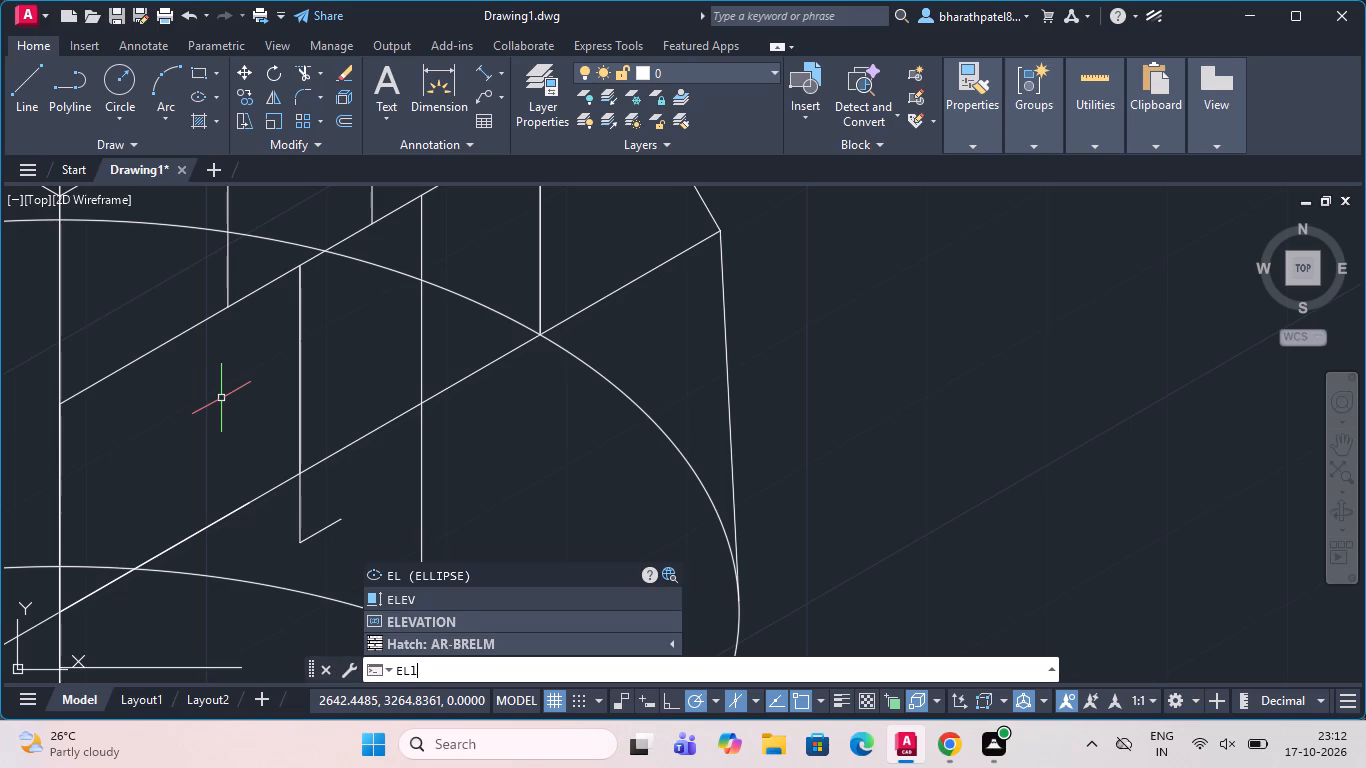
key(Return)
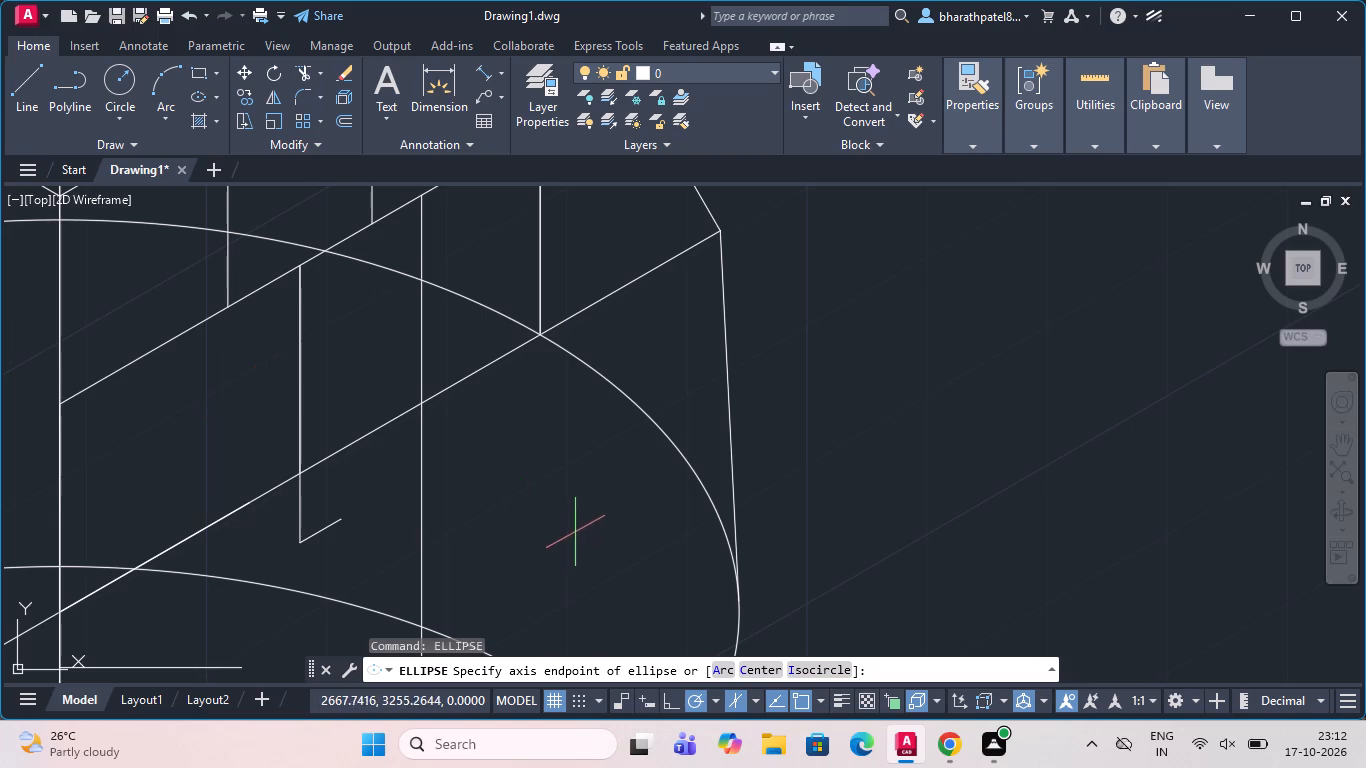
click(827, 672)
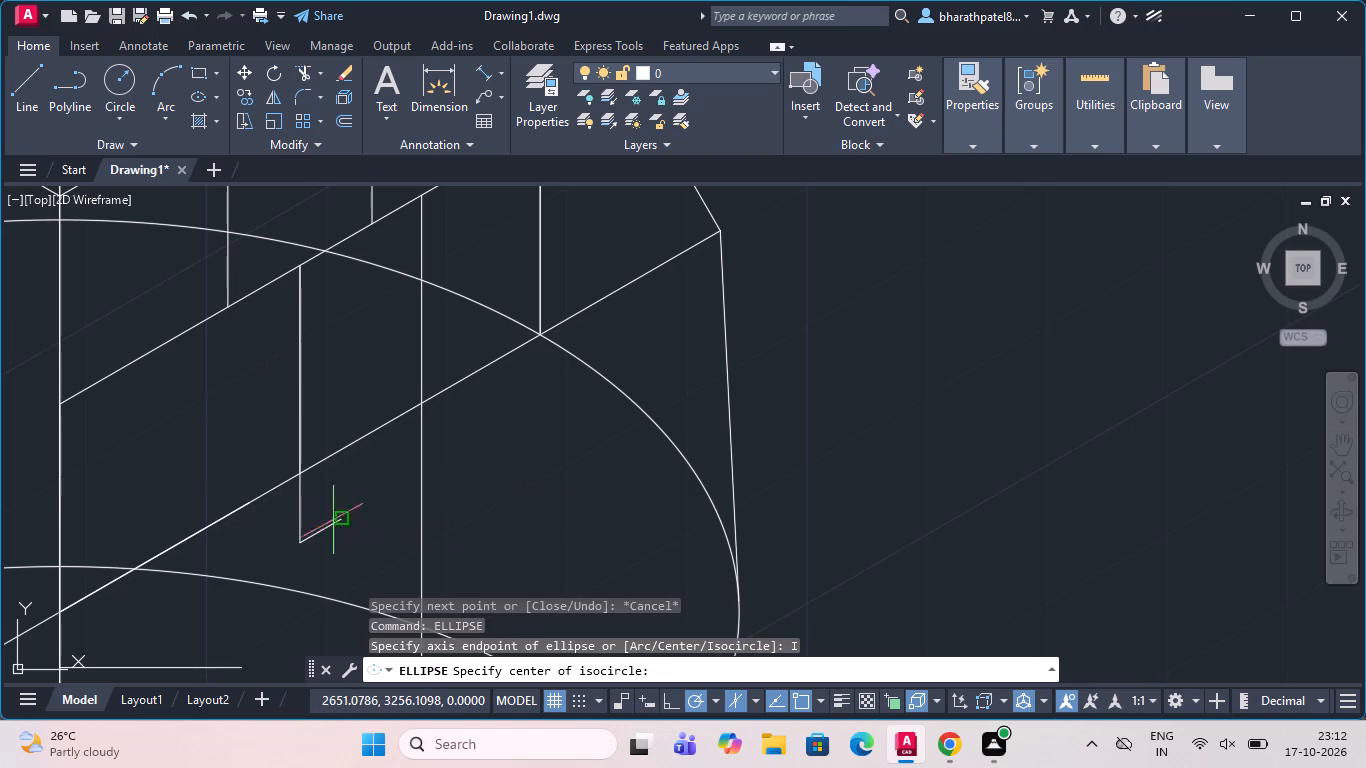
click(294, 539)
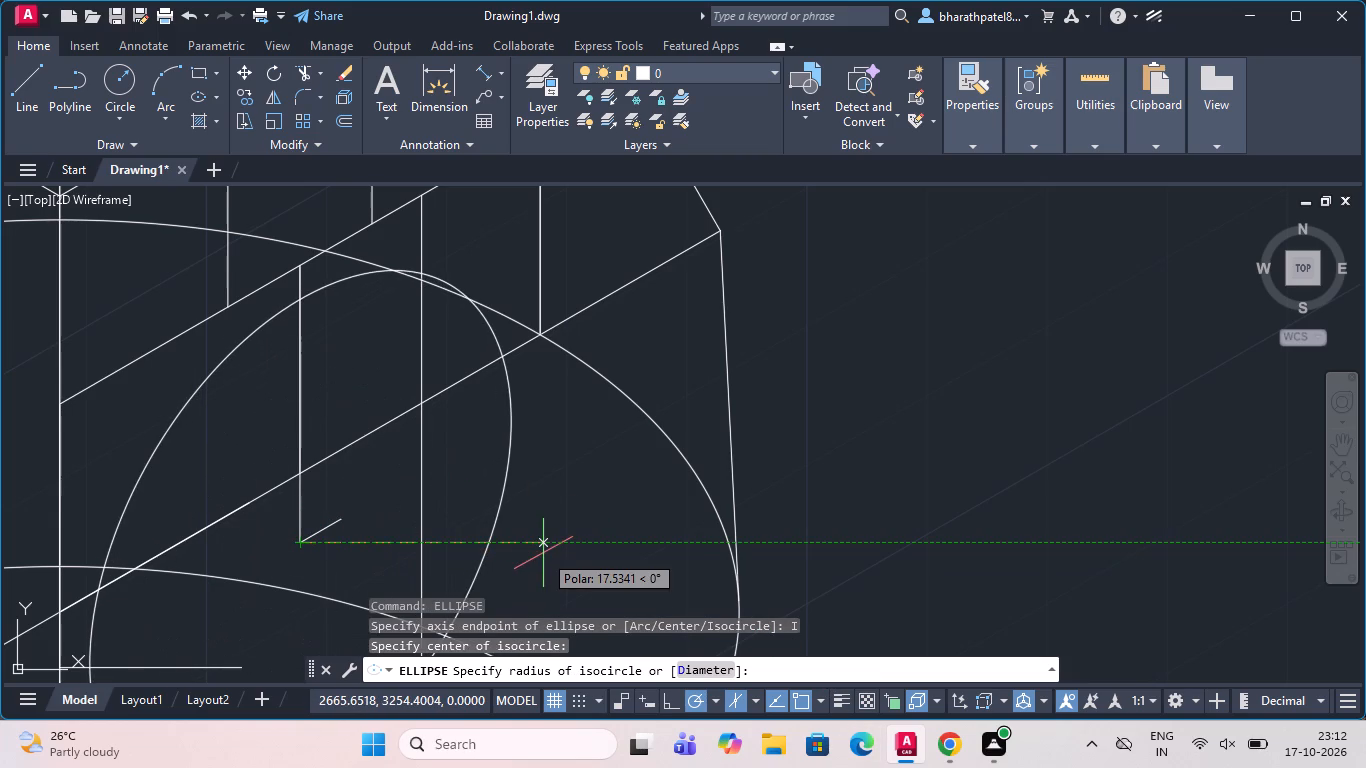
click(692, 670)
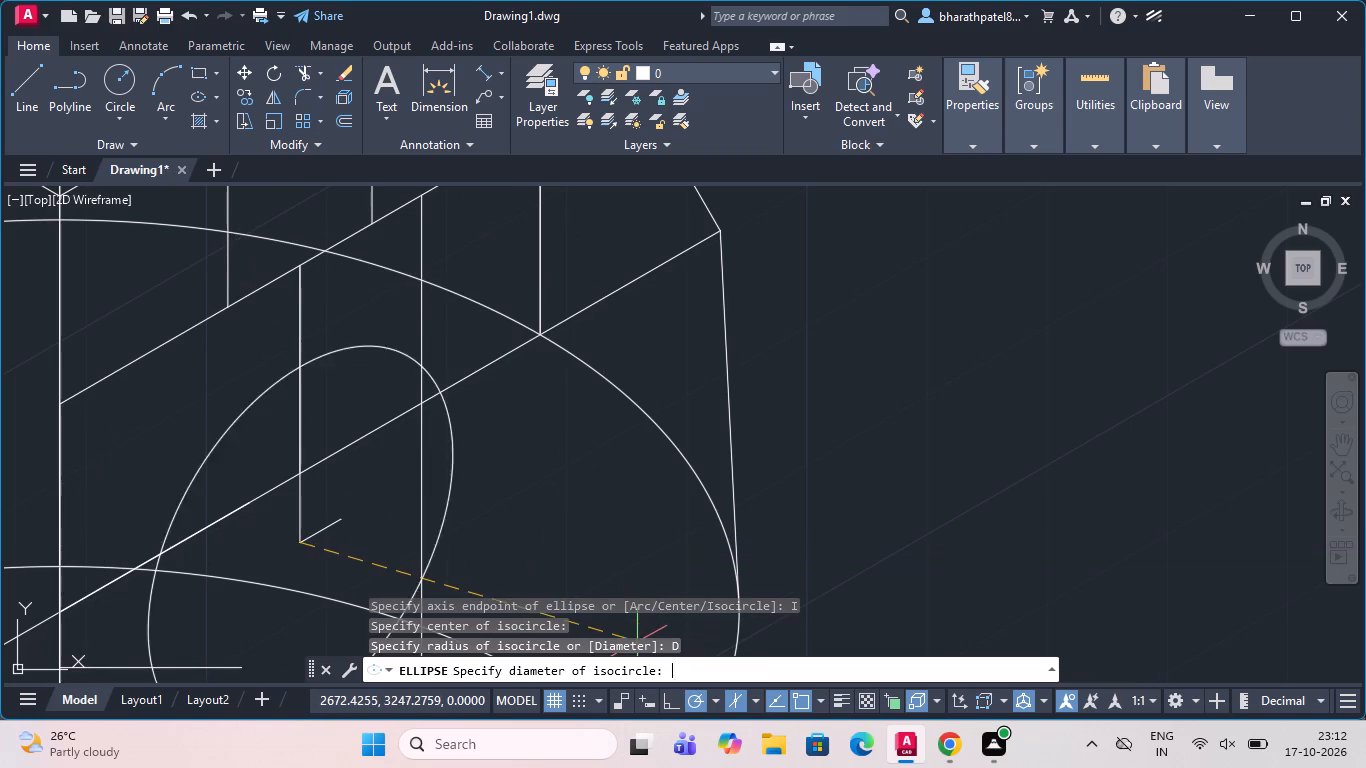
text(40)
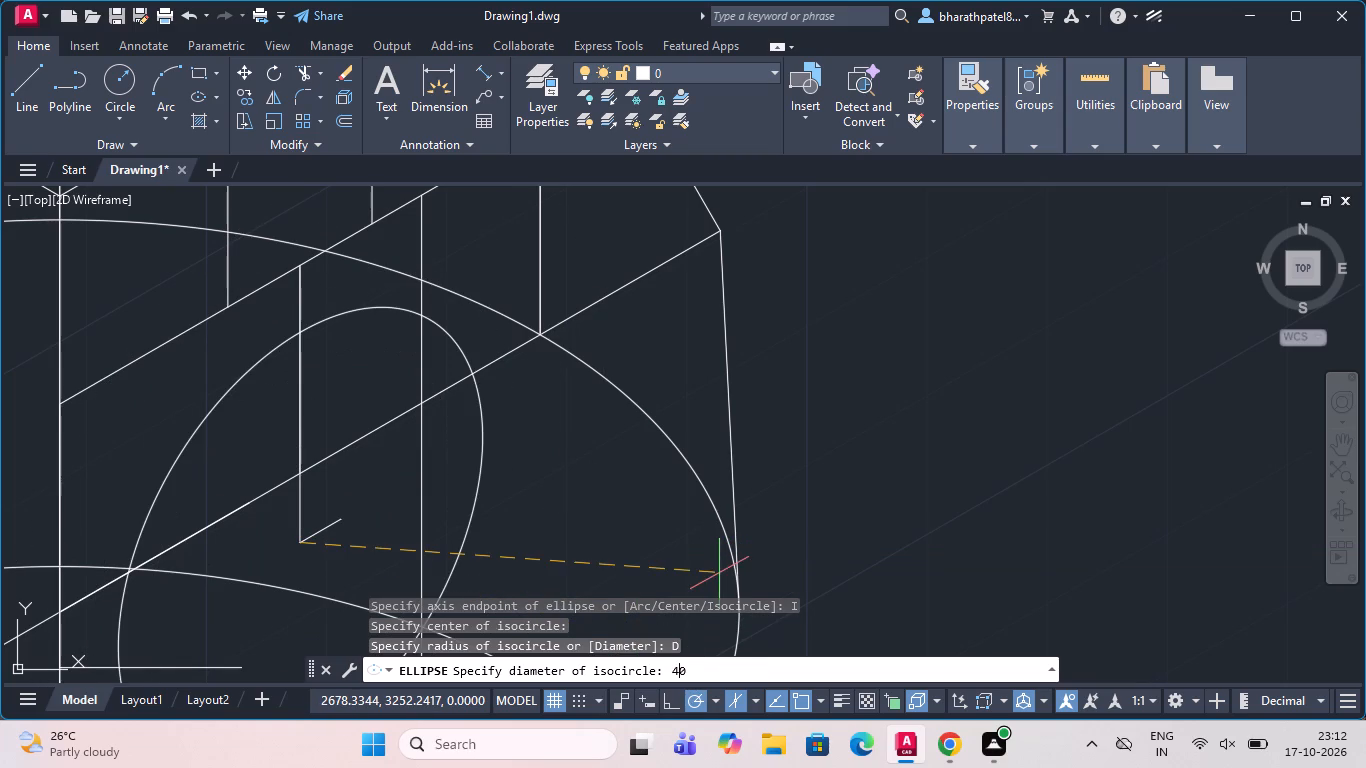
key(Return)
Examine how the 40-diameter isocircle meets the upright's oblique edges and vertical construction lines.
scroll(716, 577, down, 2)
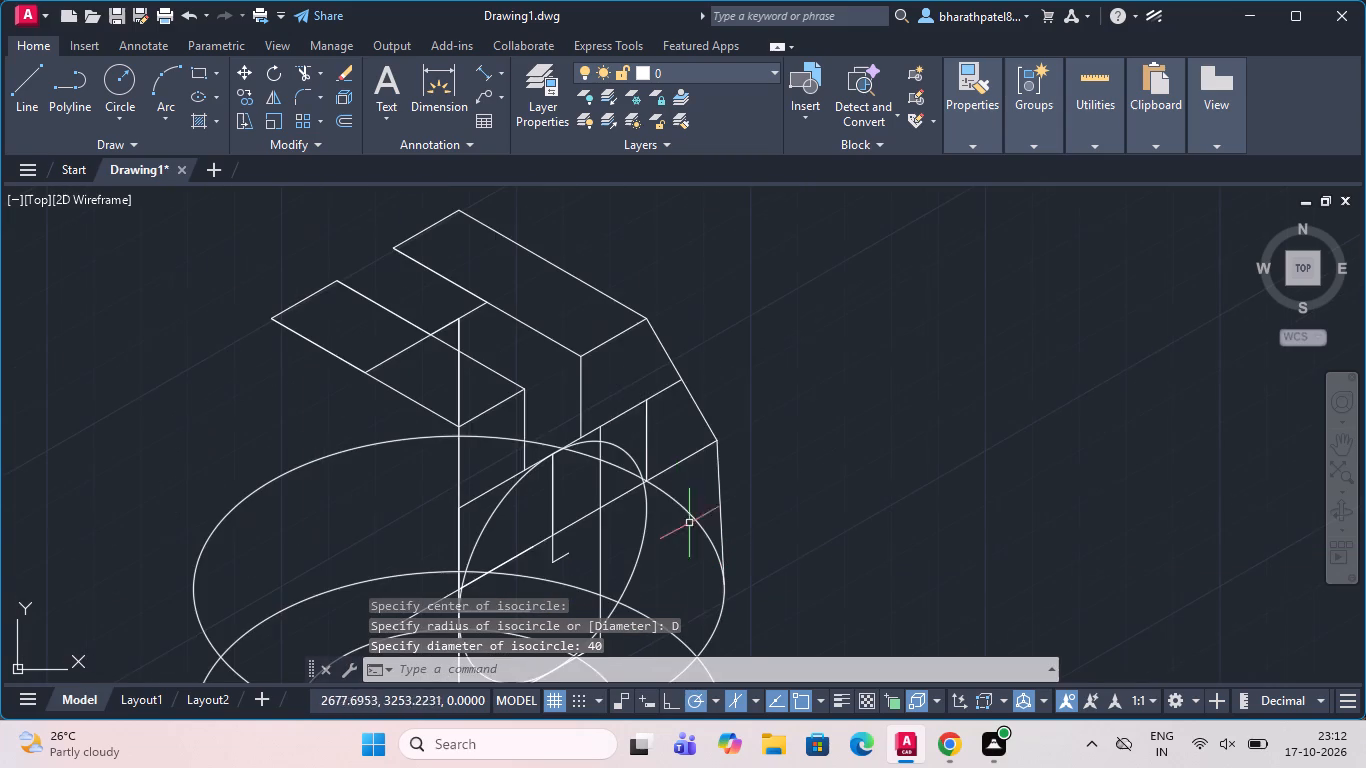
scroll(617, 391, up, 3)
scroll(617, 391, down, 2)
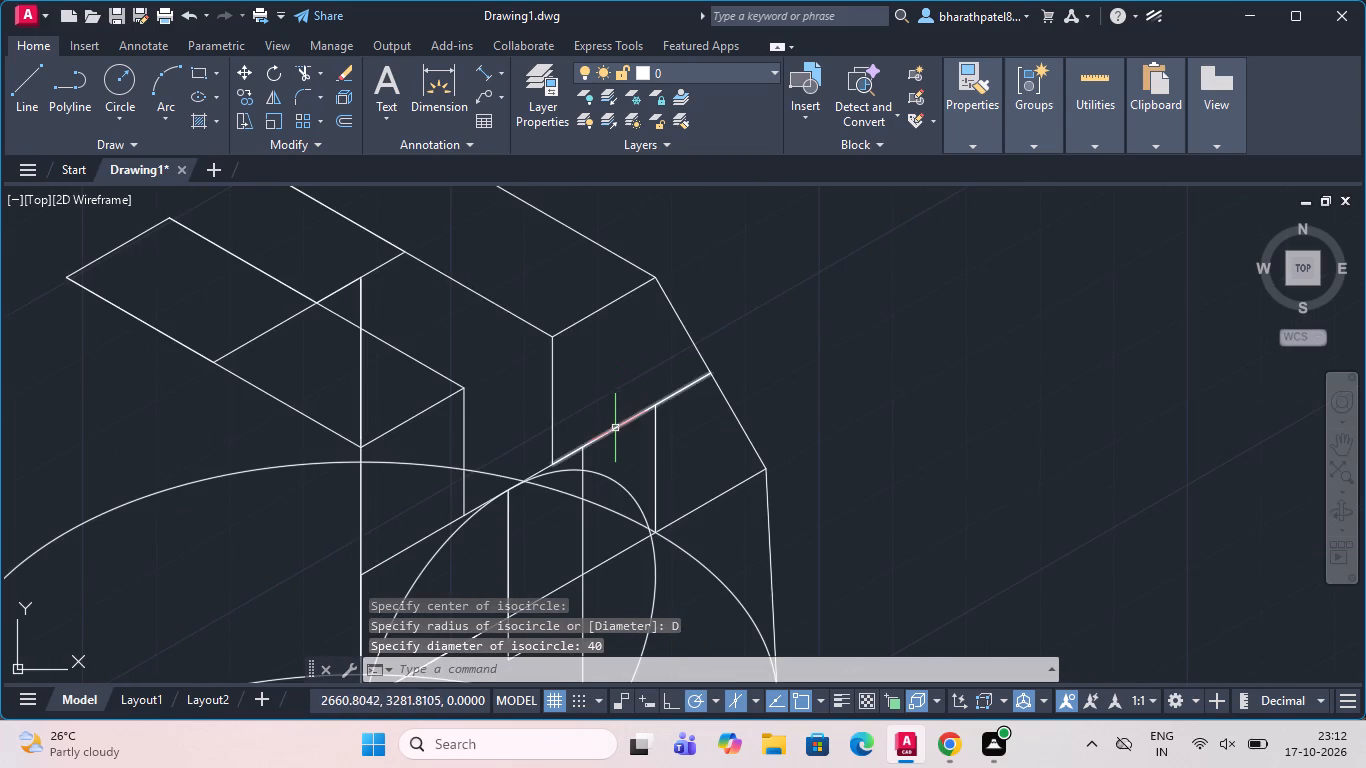
scroll(615, 428, down, 2)
scroll(580, 488, up, 2)
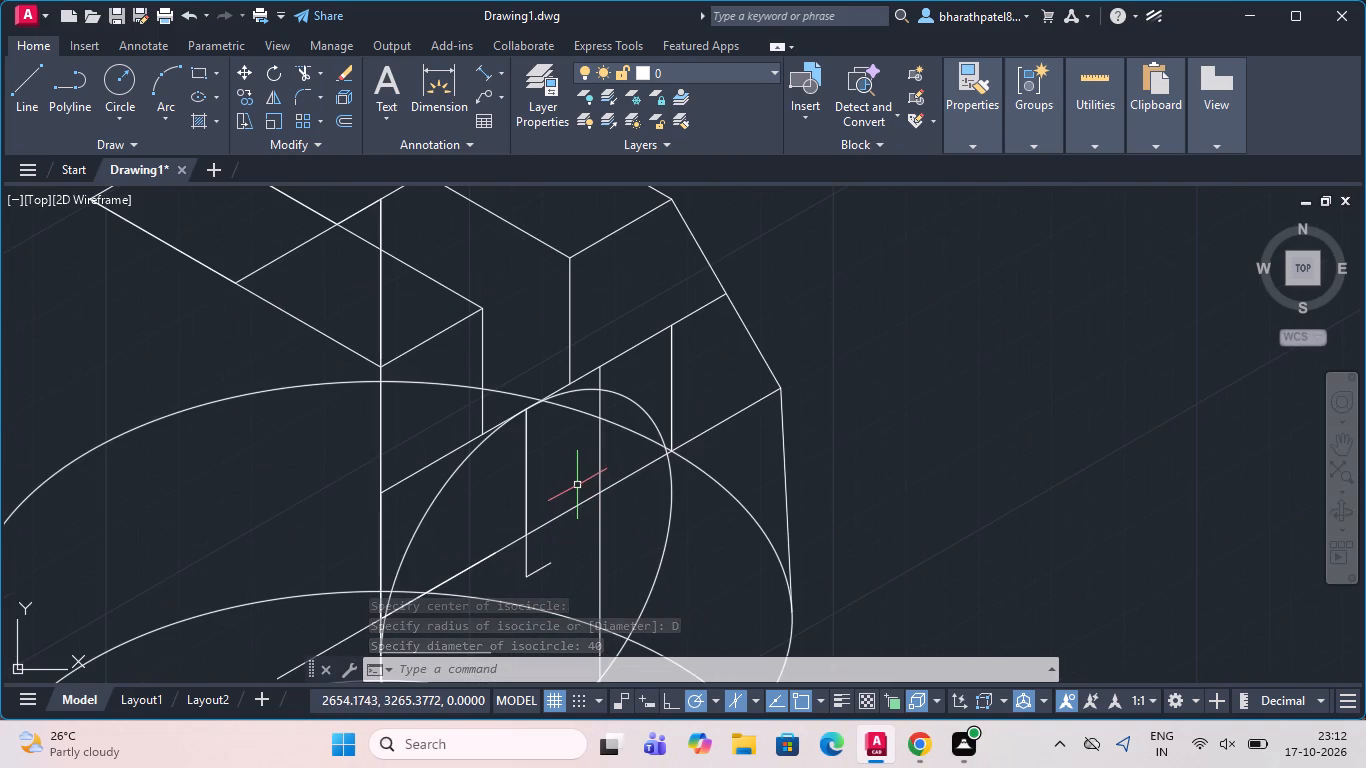
scroll(588, 396, up, 2)
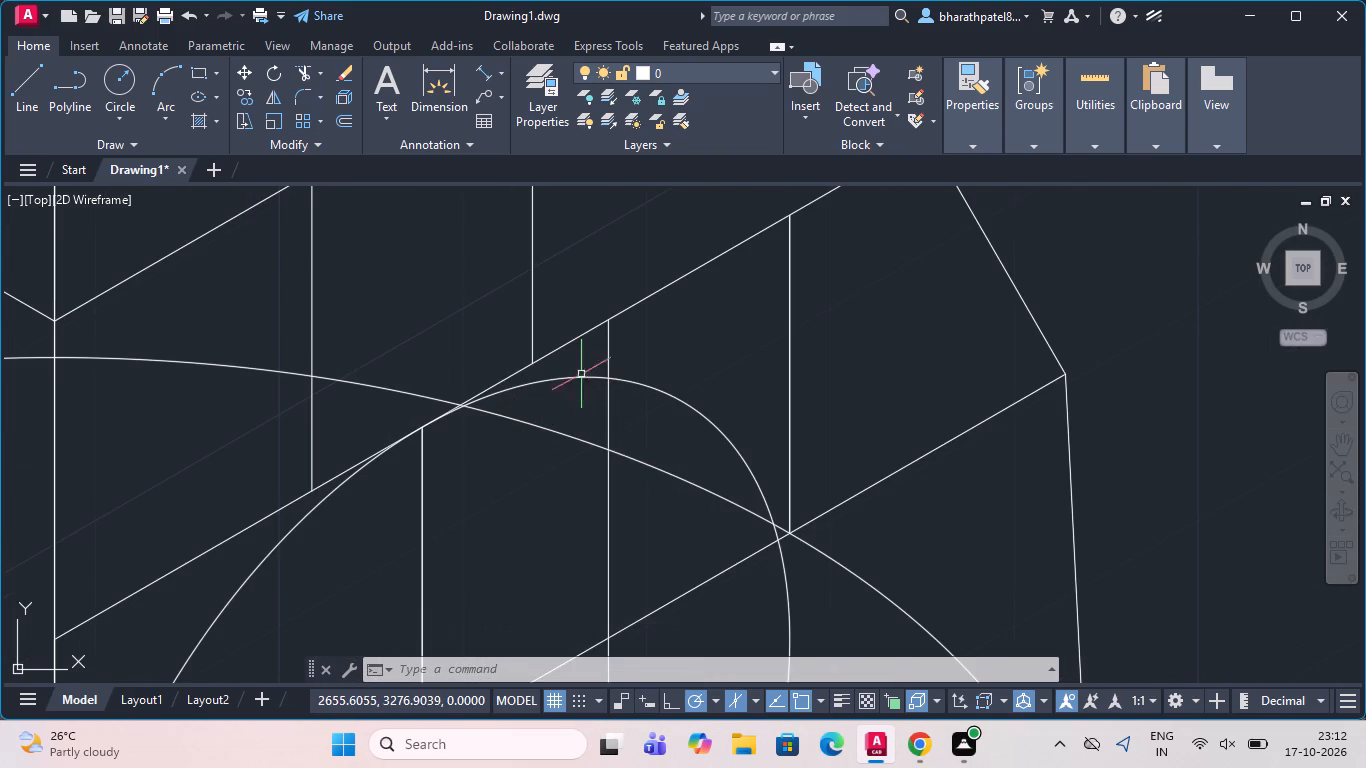
scroll(552, 366, down, 2)
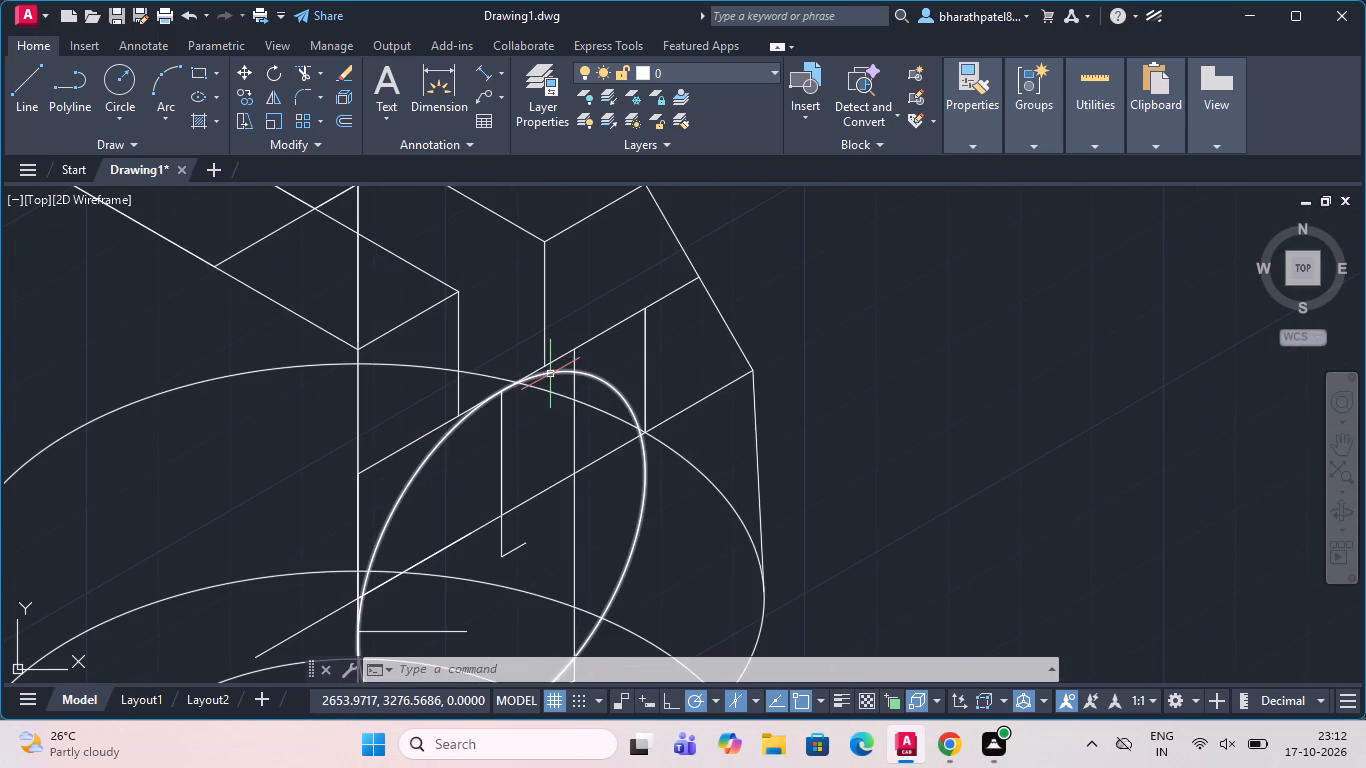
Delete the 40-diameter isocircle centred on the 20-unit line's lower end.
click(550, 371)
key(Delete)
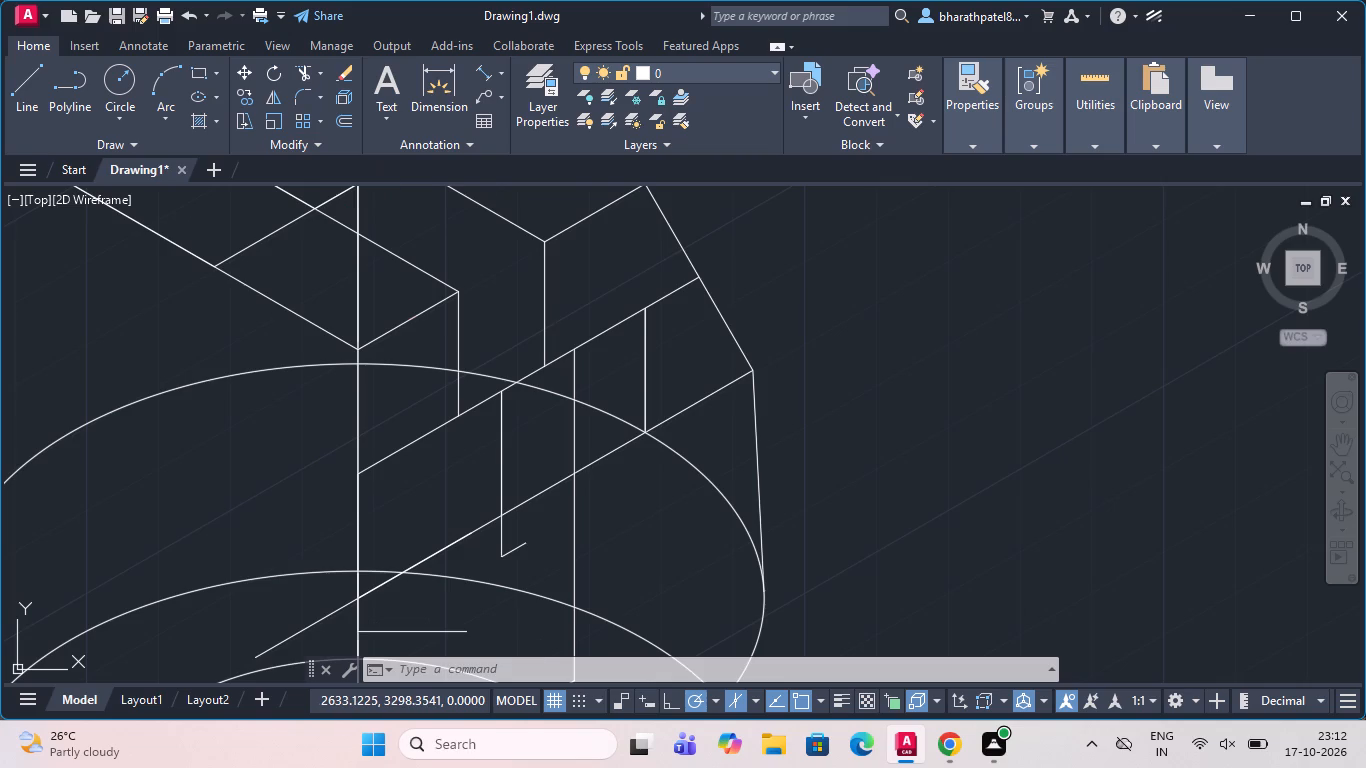
Draw an isocircle centred on the 20-unit line's lower end with a freehand radius of about 20.7 units.
scroll(460, 340, down, 1)
scroll(536, 358, up, 2)
scroll(536, 358, down, 1)
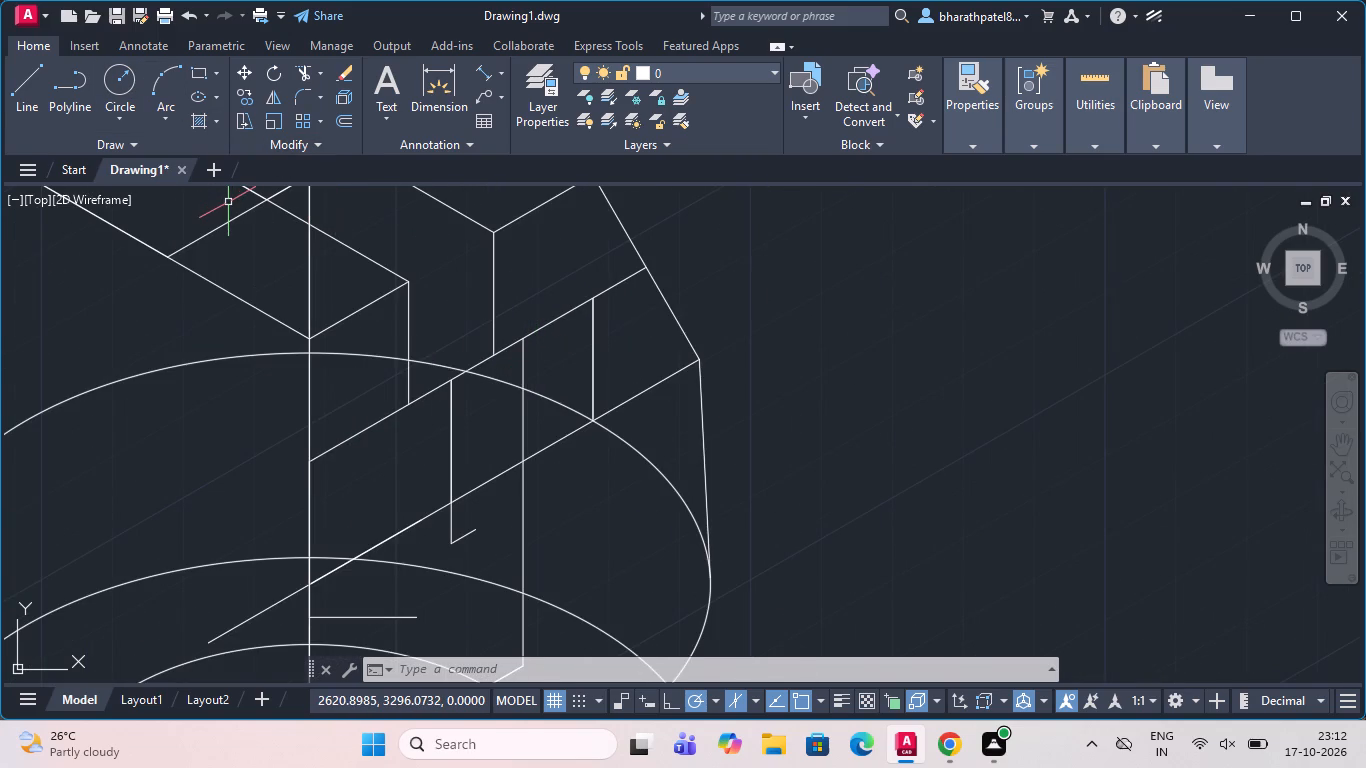
text(ell)
key(Return)
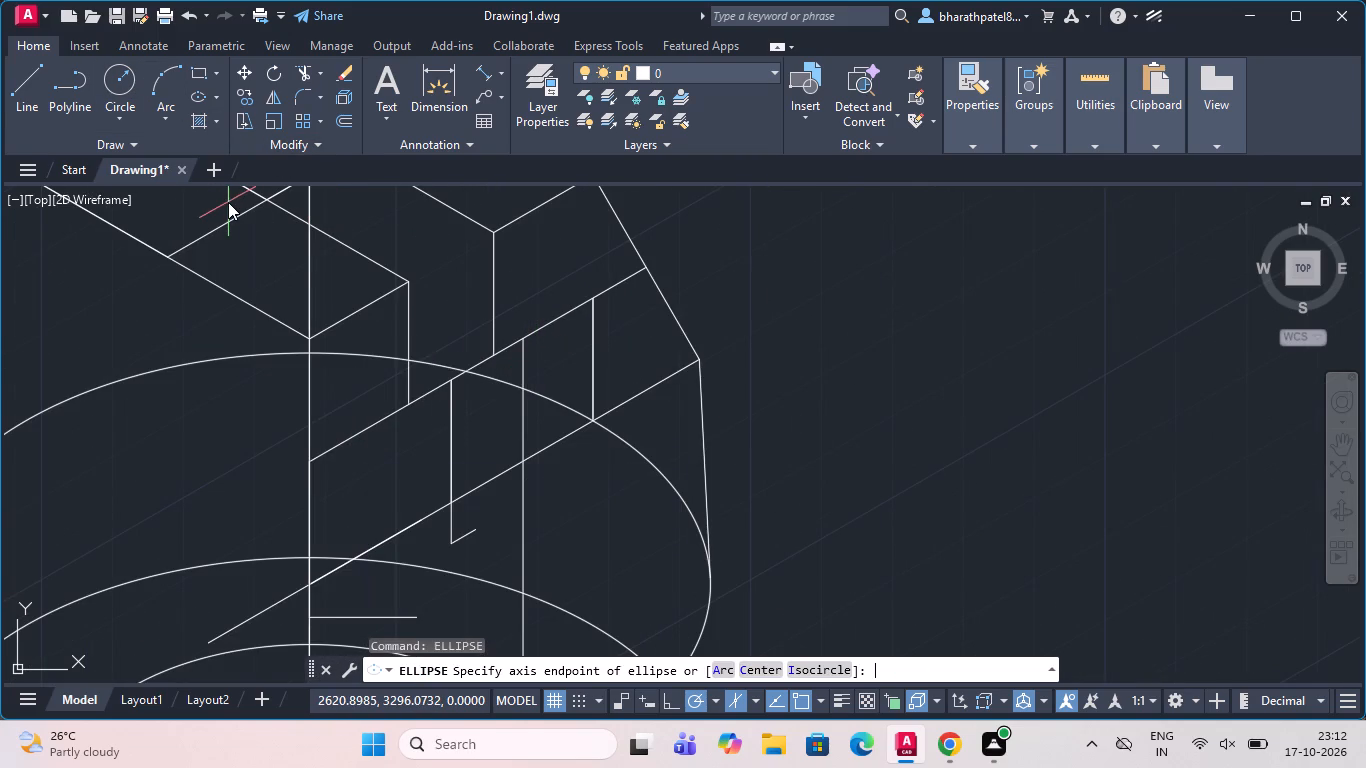
click(809, 665)
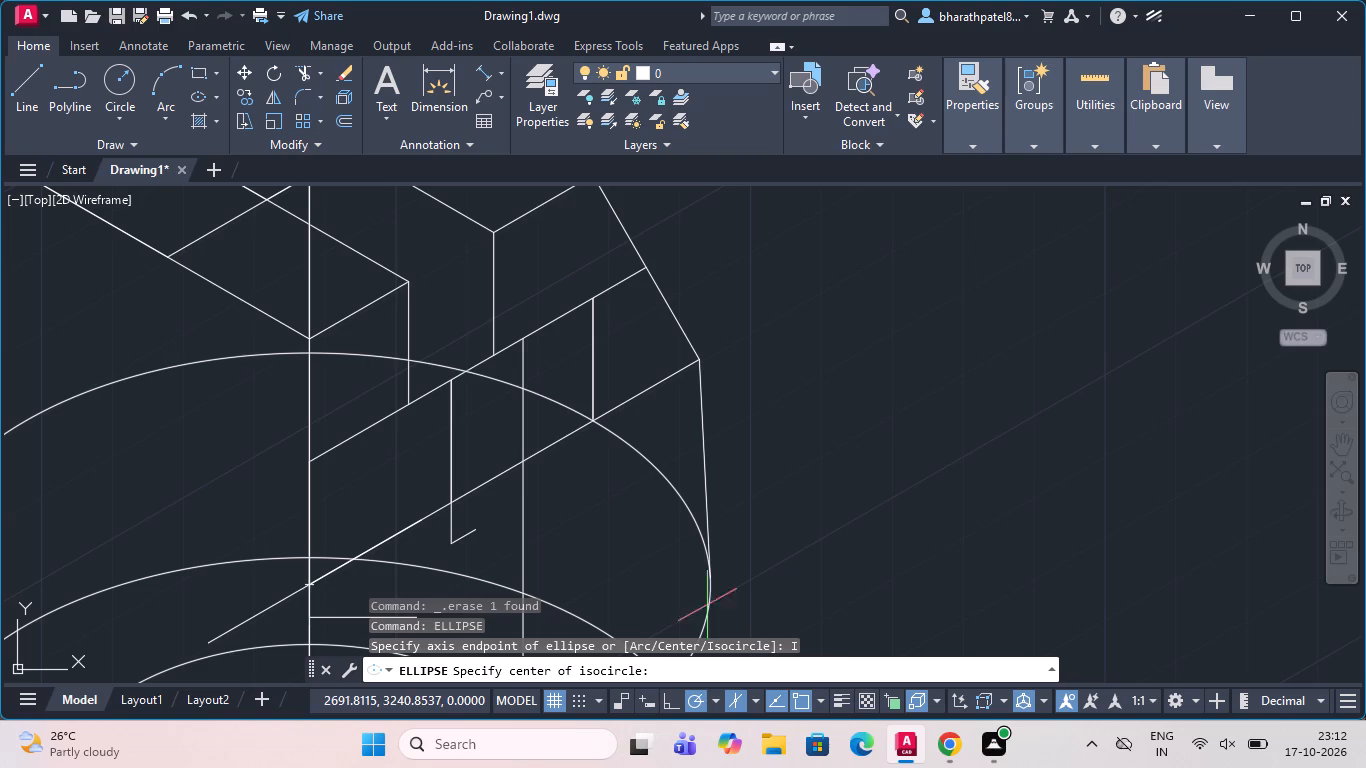
scroll(477, 428, down, 1)
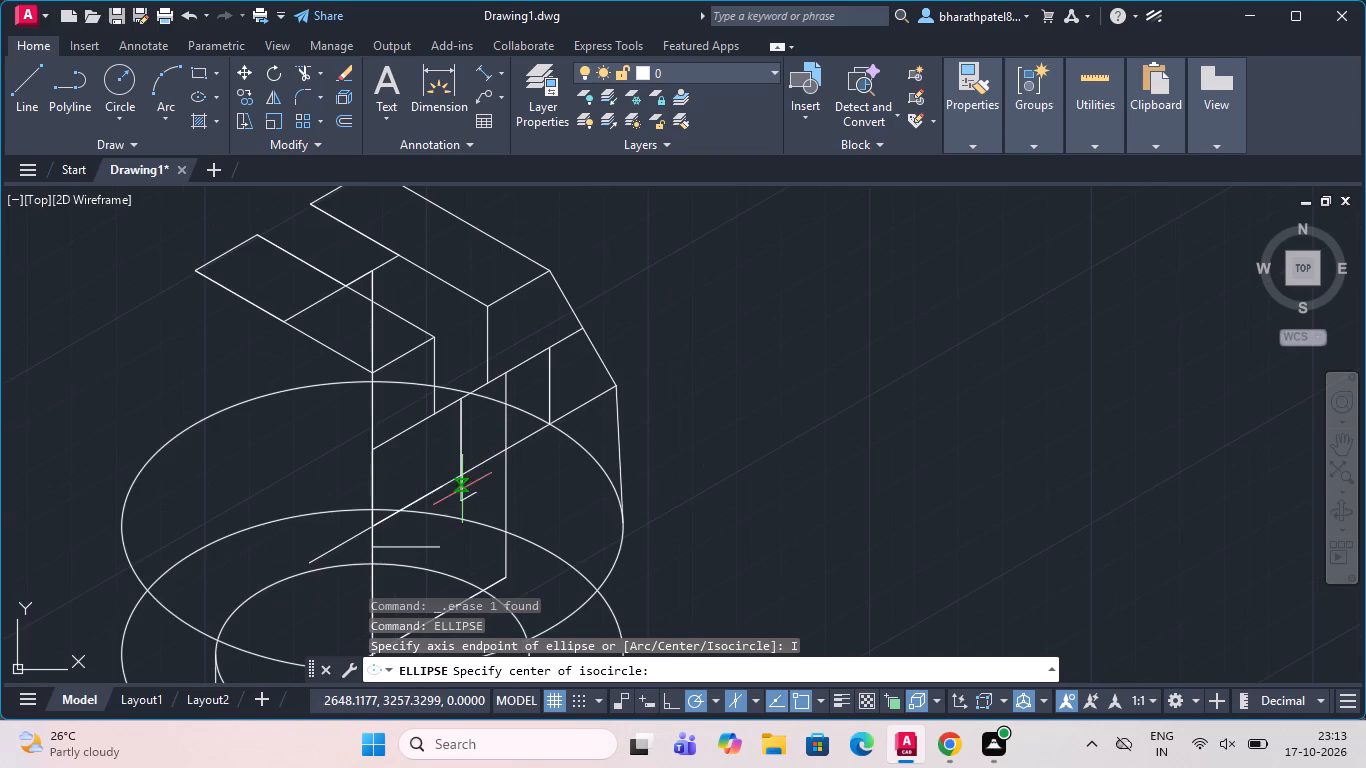
click(460, 496)
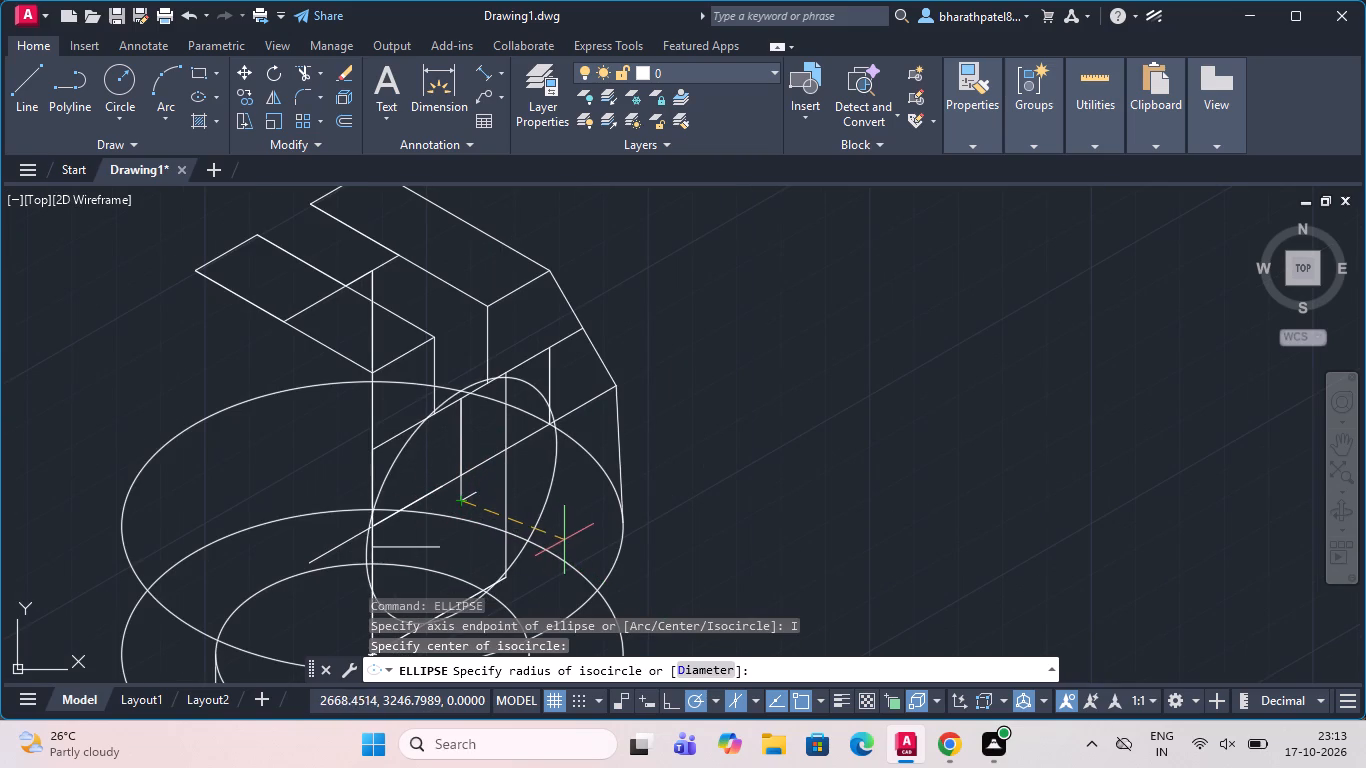
scroll(560, 539, up, 1)
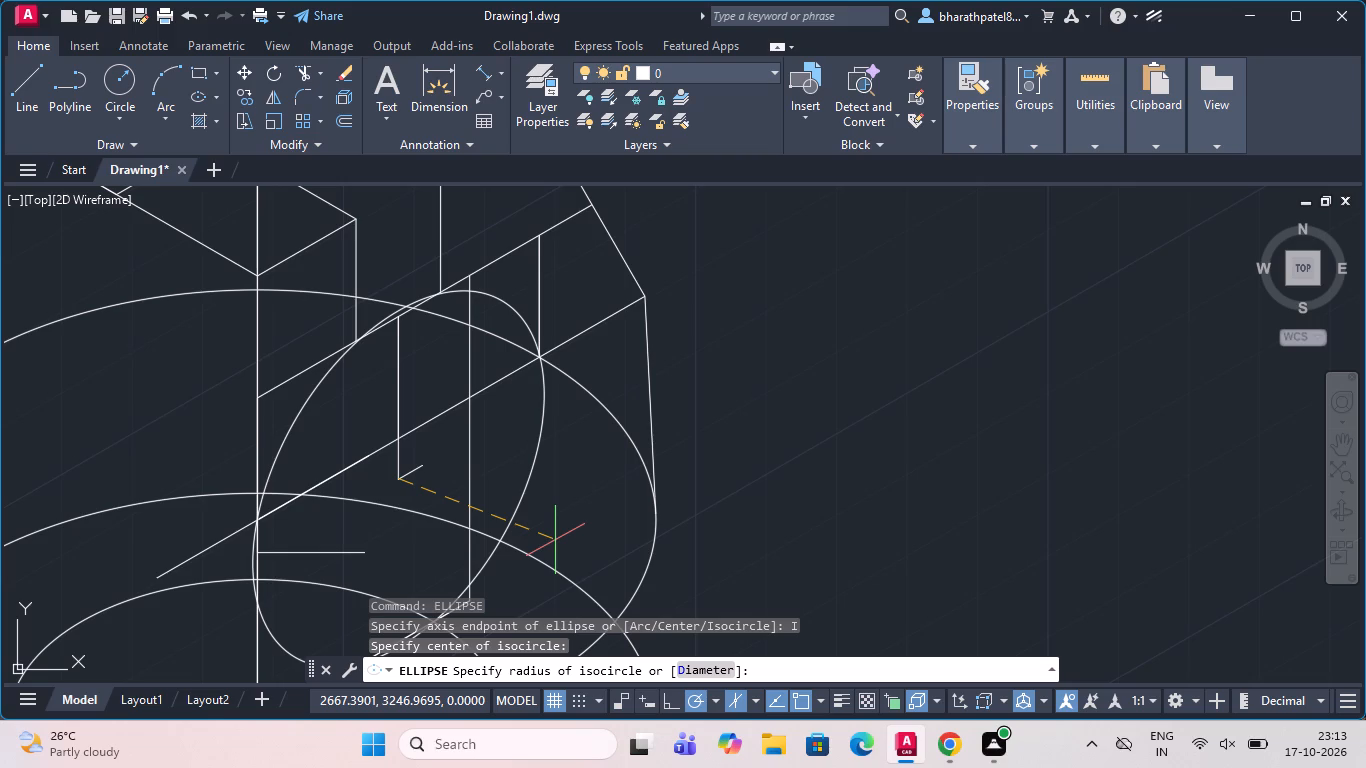
click(555, 540)
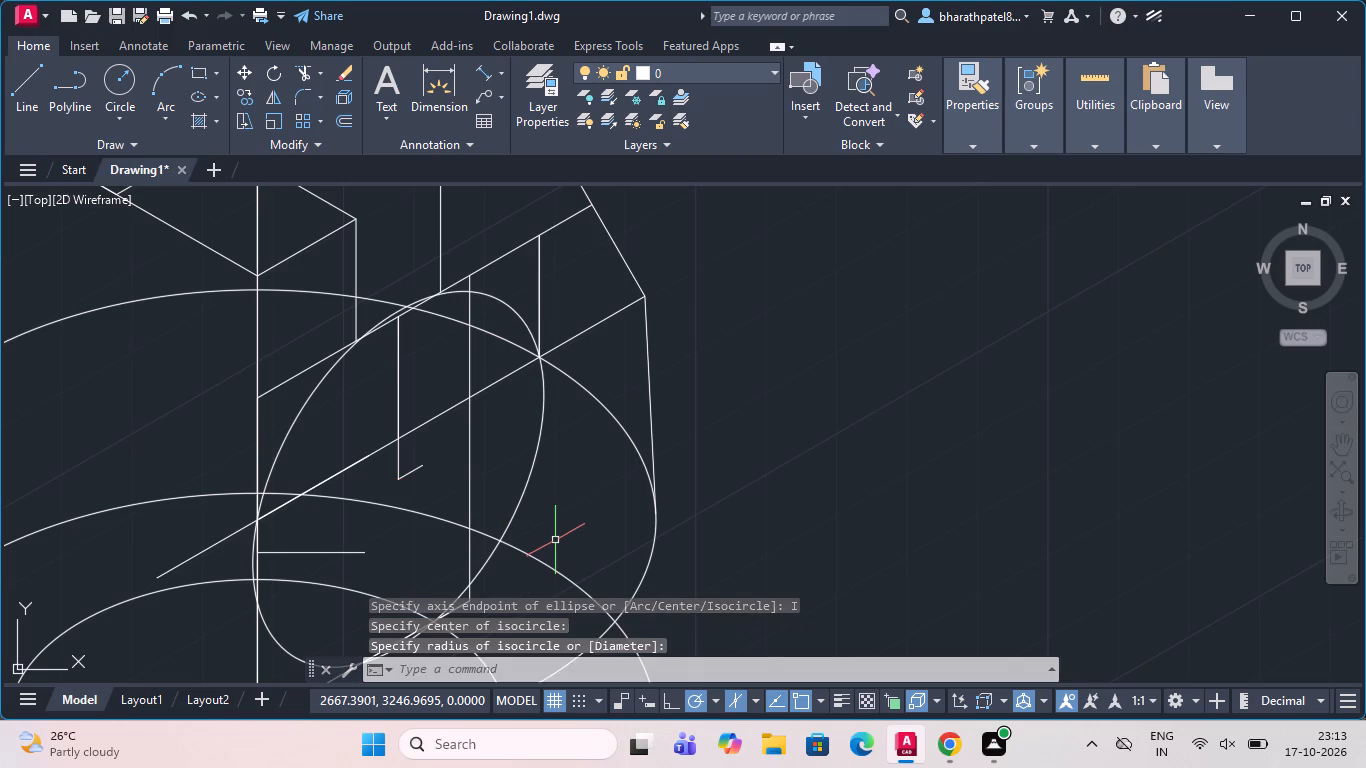
Examine how the freehand isocircle meets the upright's upper oblique edge and the adjoining vertical lines.
key(Escape)
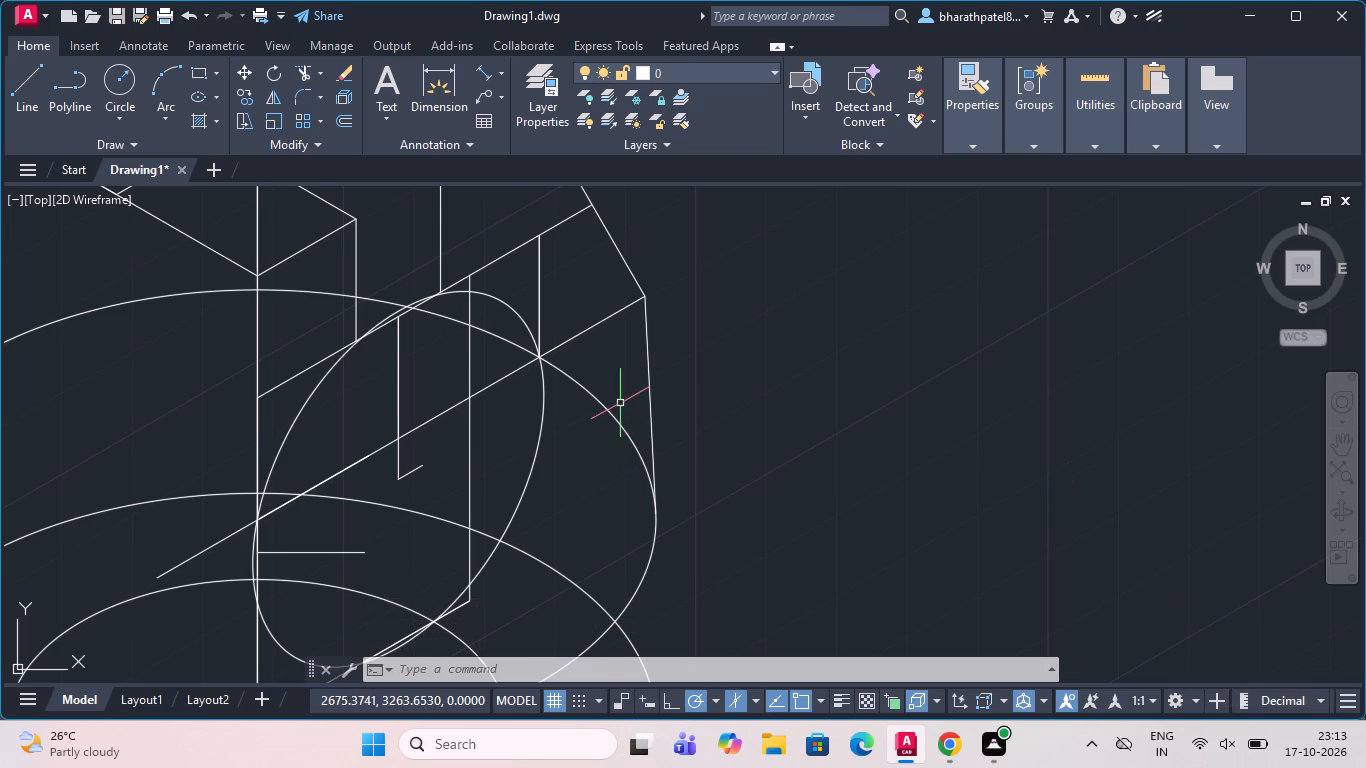
scroll(620, 403, down, 1)
scroll(582, 244, up, 1)
scroll(582, 244, down, 2)
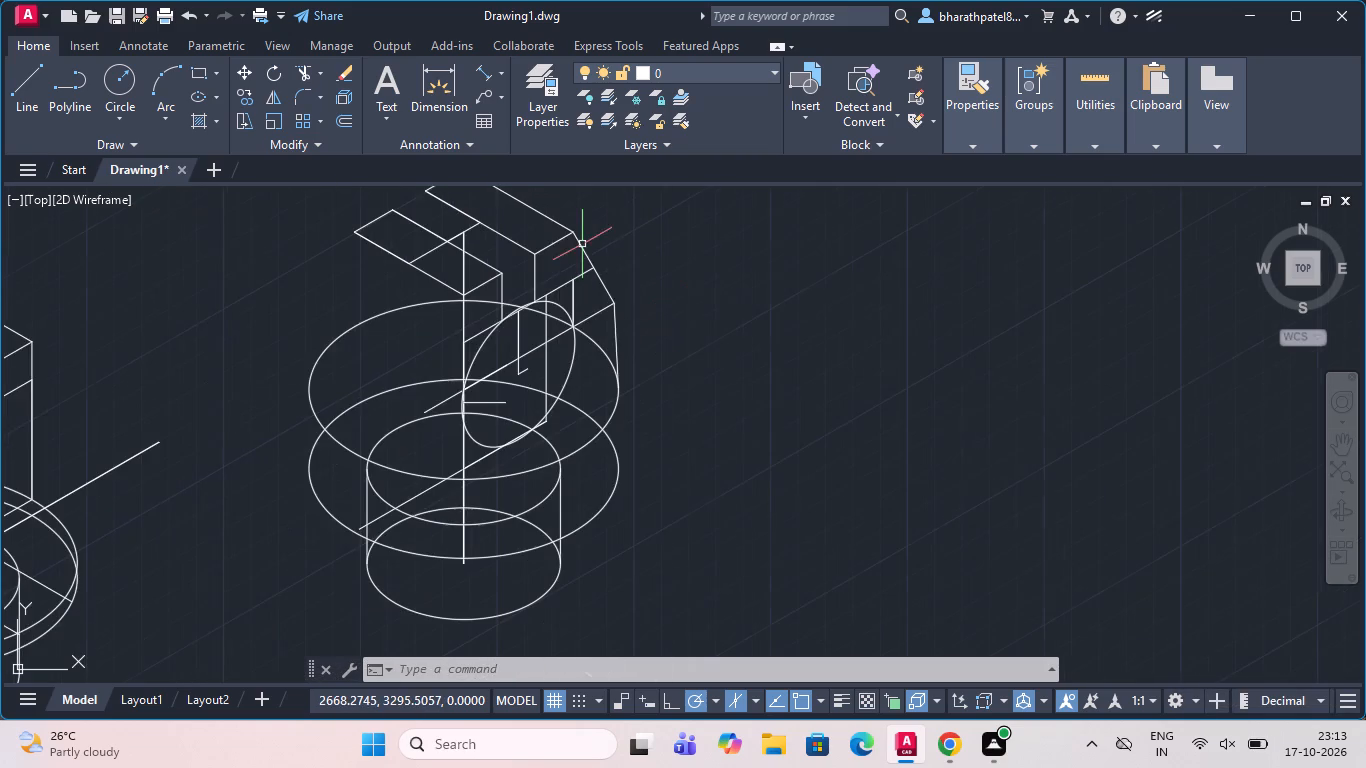
scroll(582, 229, up, 2)
scroll(582, 229, down, 2)
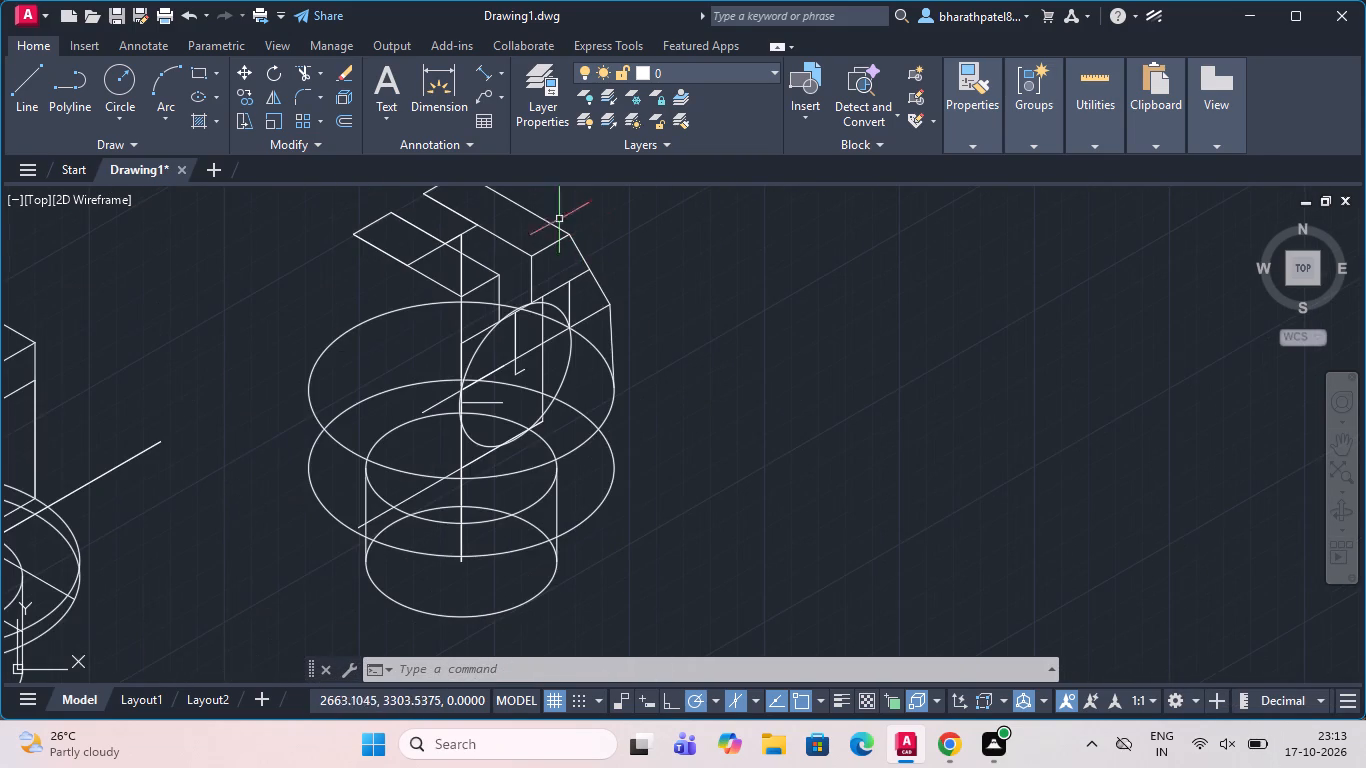
scroll(553, 214, up, 2)
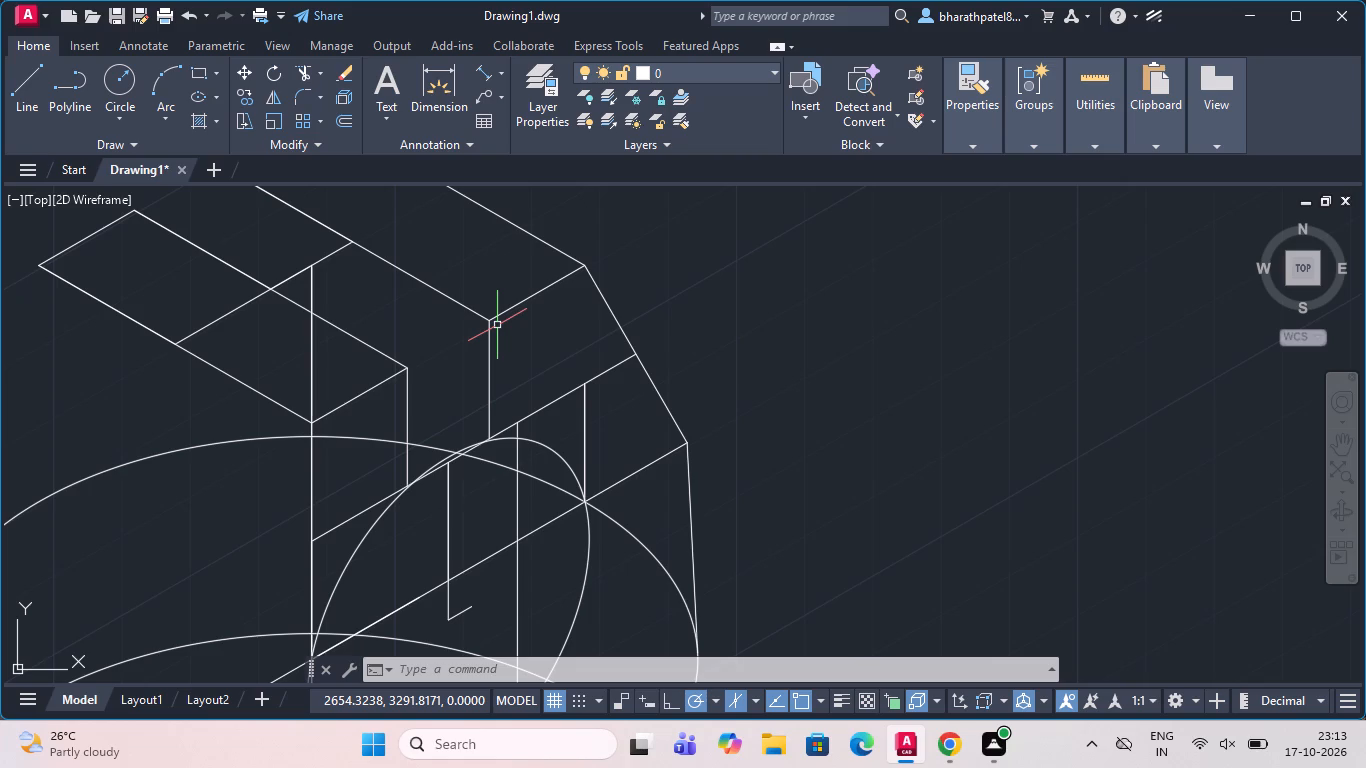
scroll(488, 339, down, 1)
scroll(491, 406, up, 3)
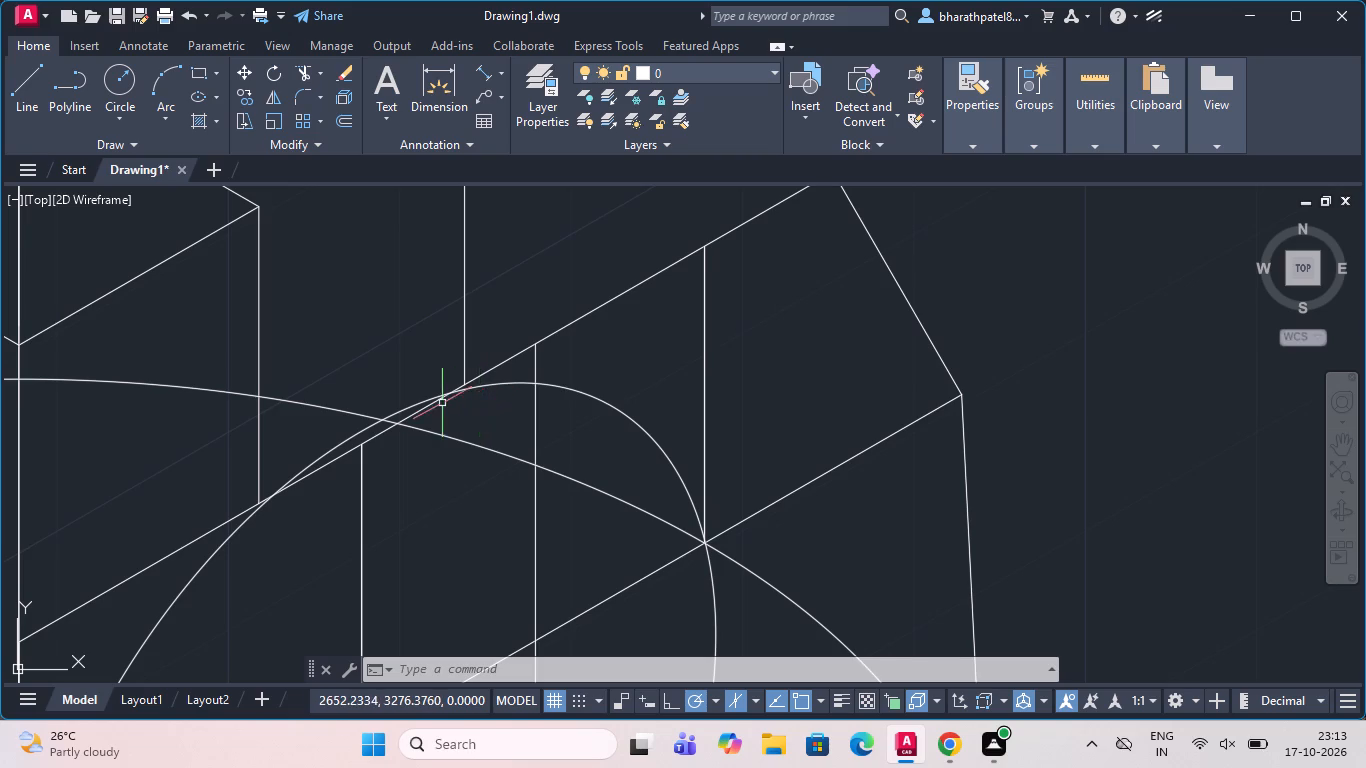
scroll(442, 403, up, 2)
scroll(444, 403, down, 2)
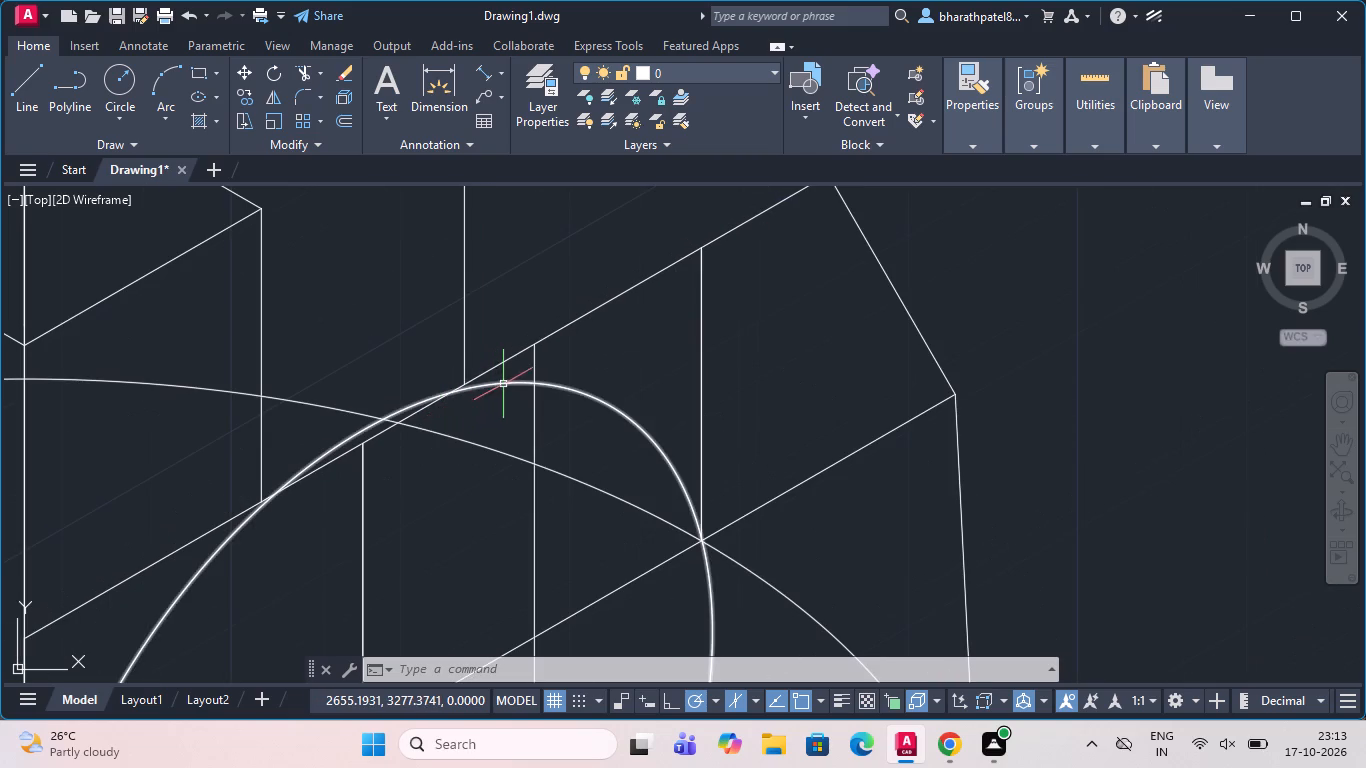
Delete the freehand isocircle centred on the lower end of the 20-unit vertical line.
click(503, 383)
key(Delete)
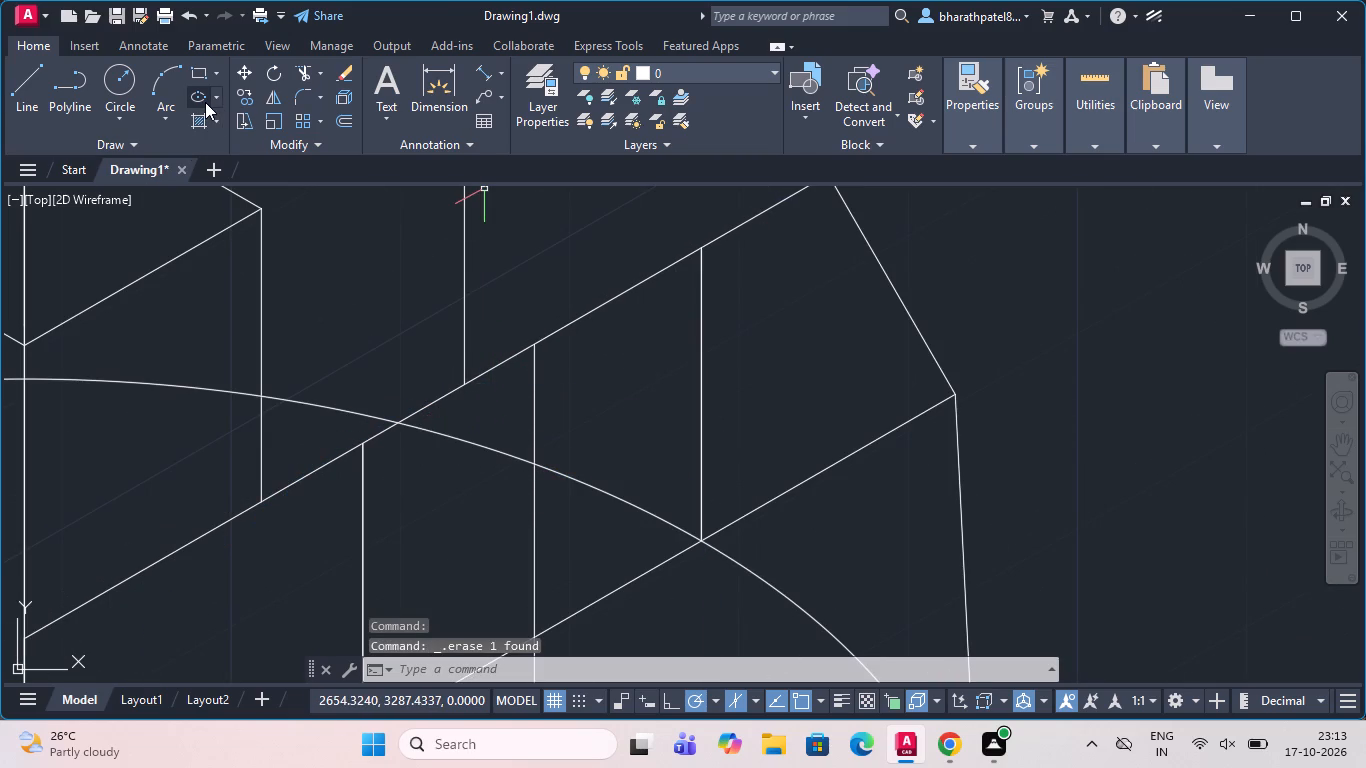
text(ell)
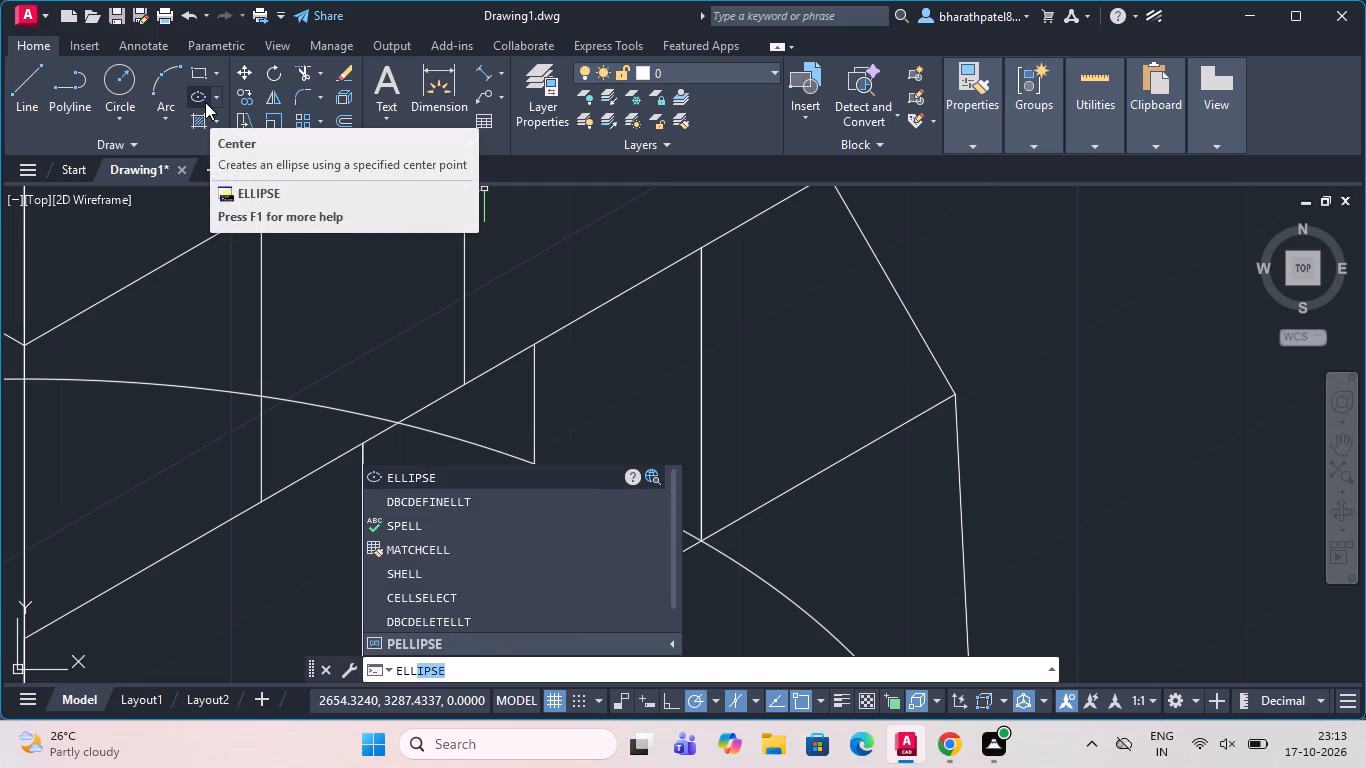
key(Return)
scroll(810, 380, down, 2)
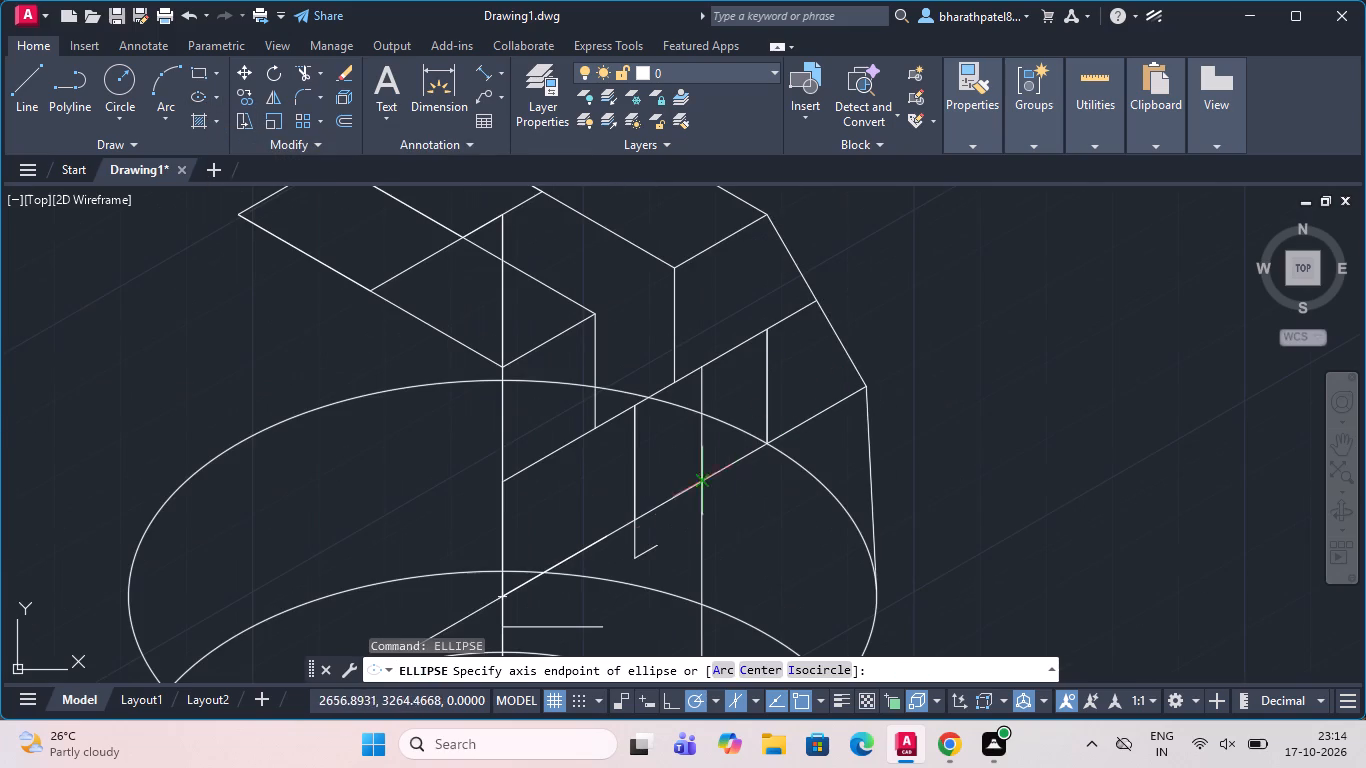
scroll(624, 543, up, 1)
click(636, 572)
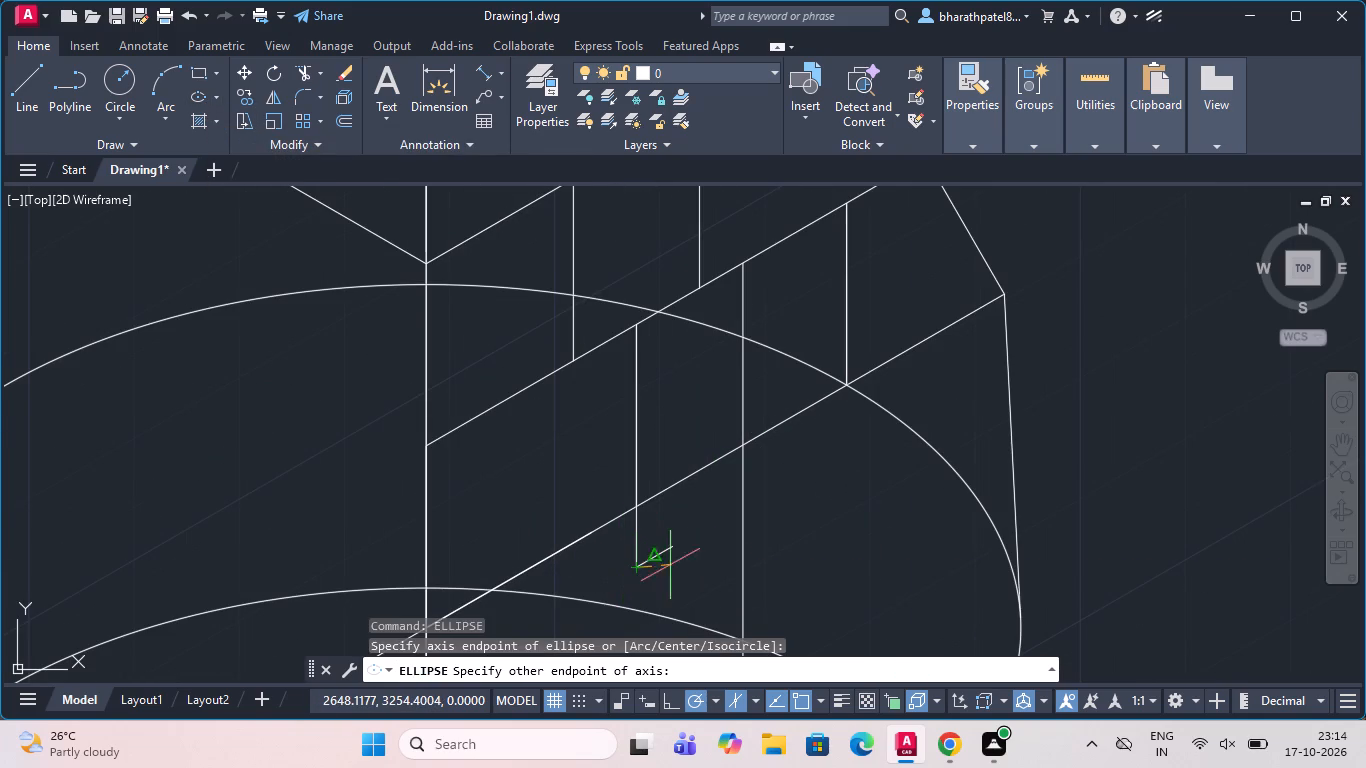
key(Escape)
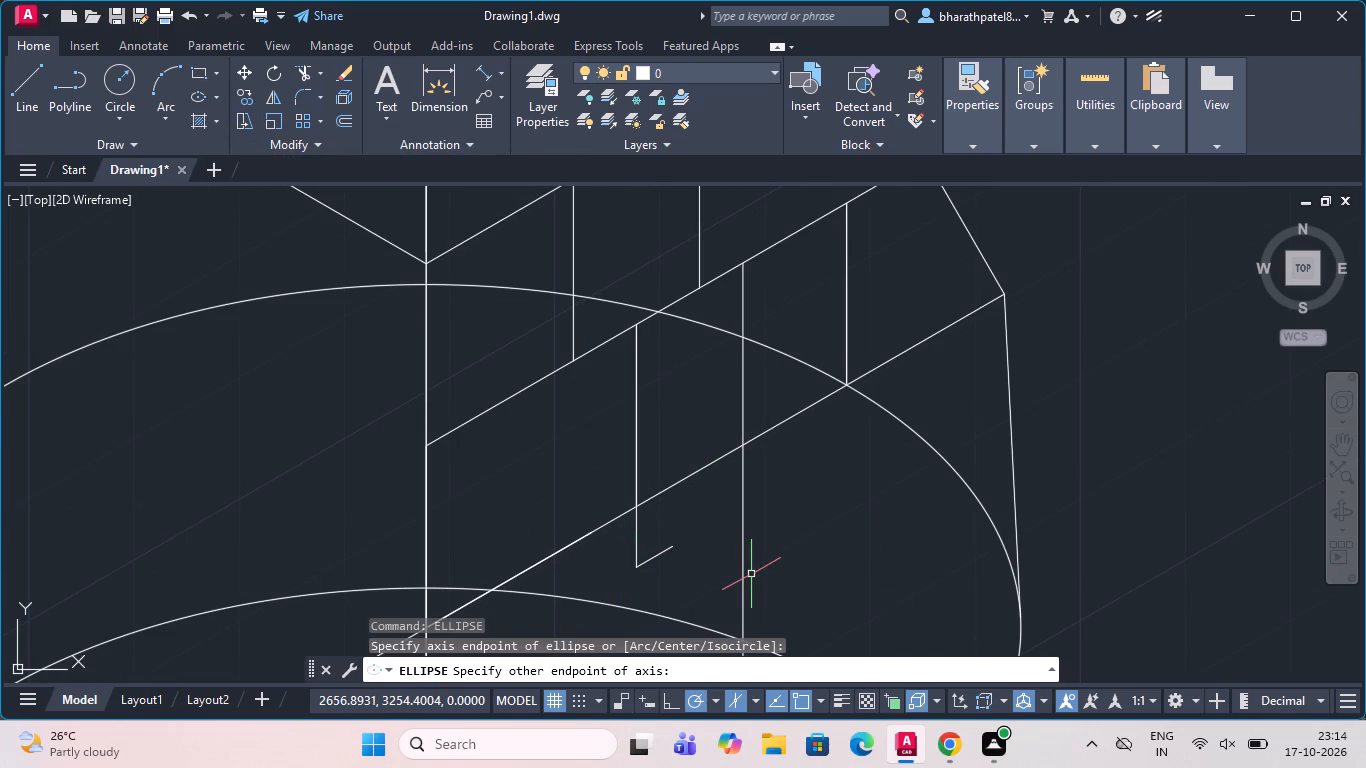
Draw an isocircle centred on the 20-unit vertical line's lower end with a freehand radius of about 21 units.
key(space)
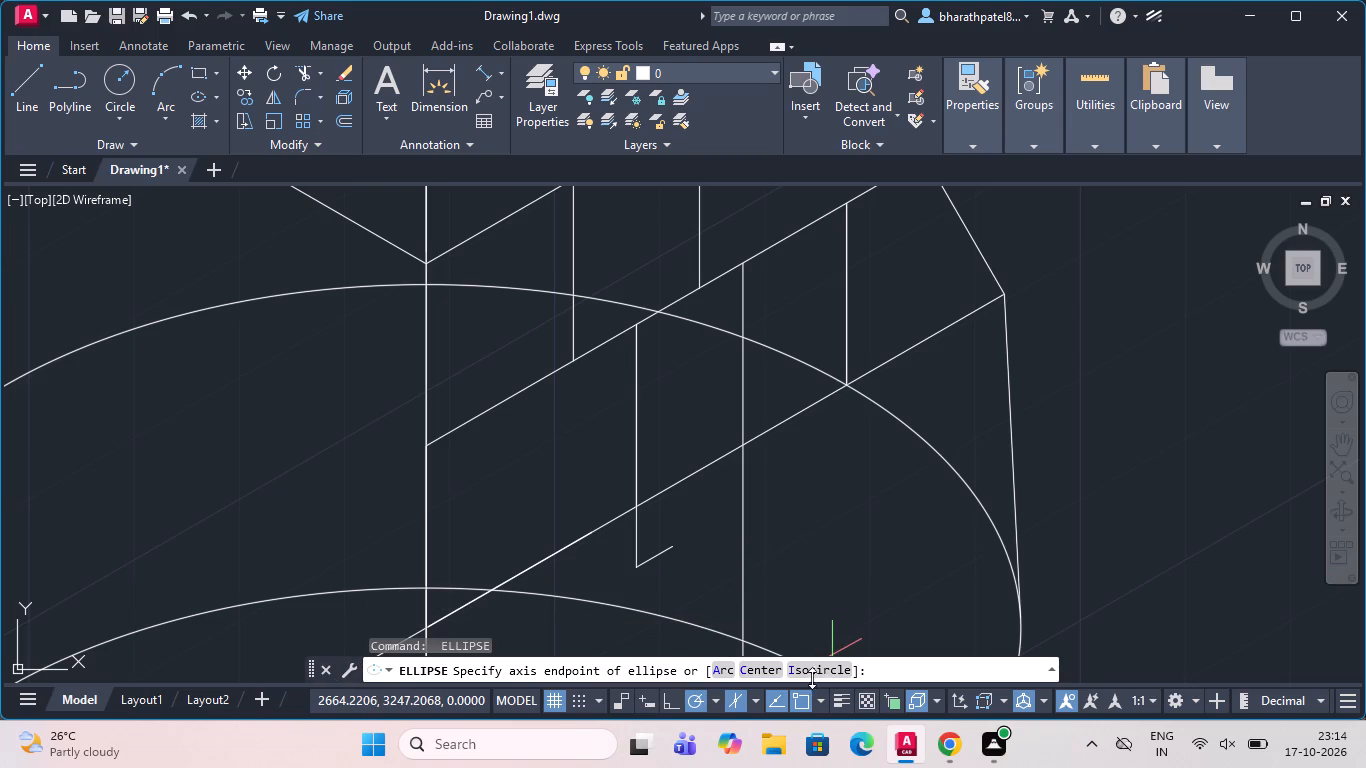
click(812, 674)
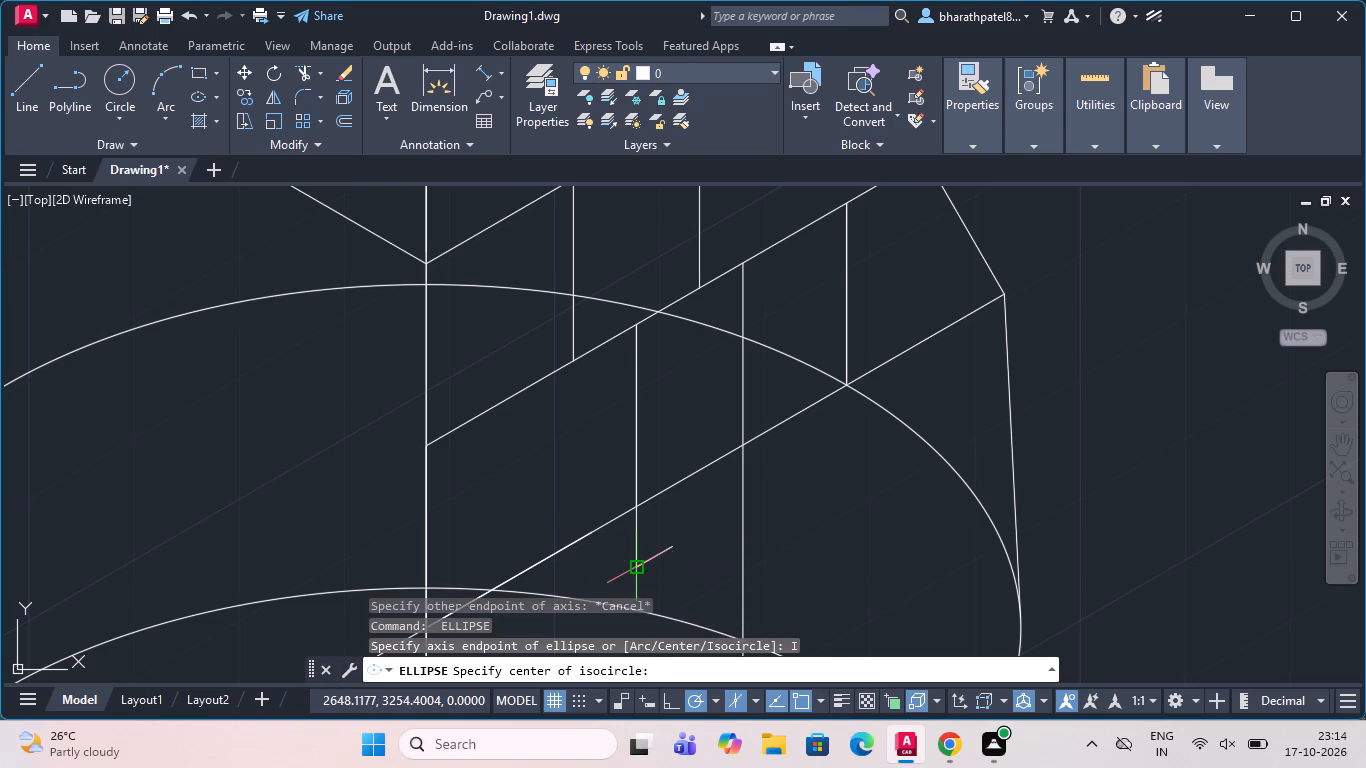
click(643, 568)
scroll(885, 550, down, 1)
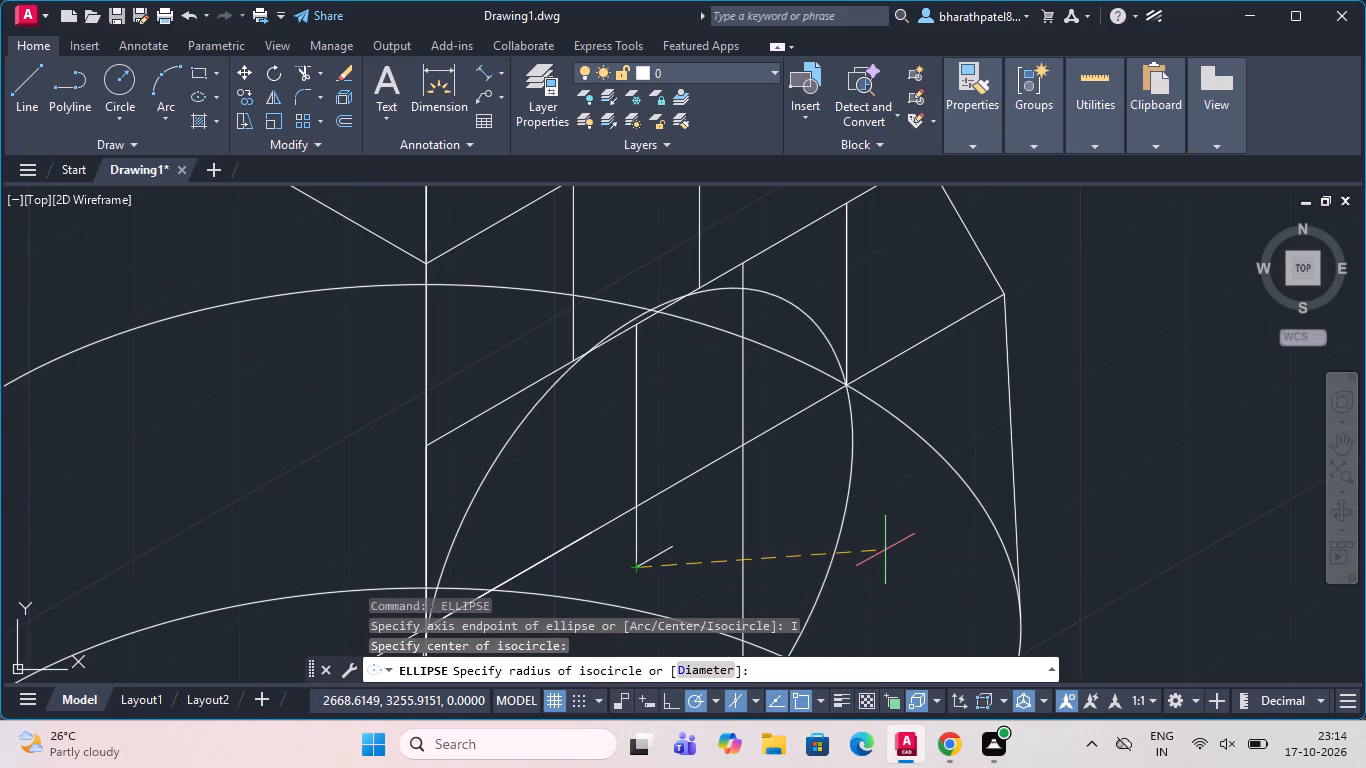
scroll(885, 550, up, 2)
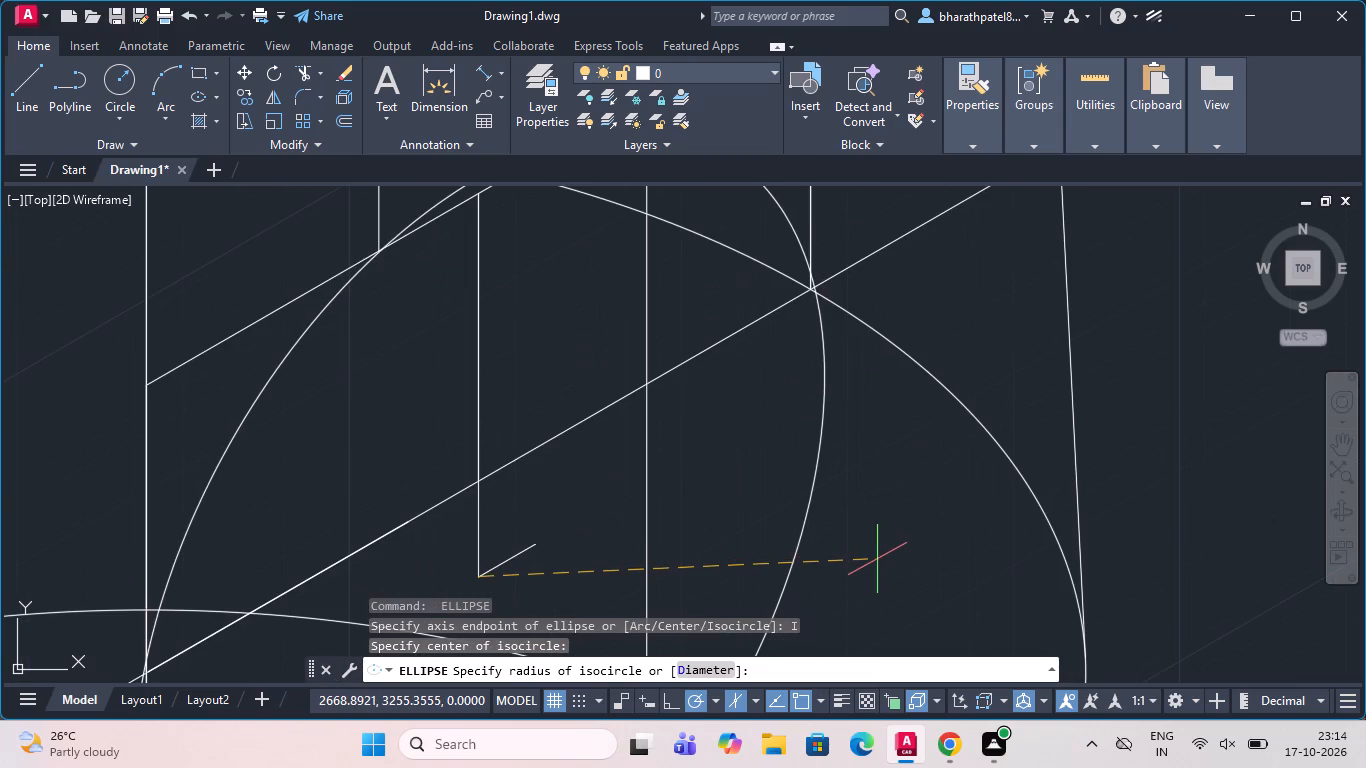
scroll(877, 559, down, 1)
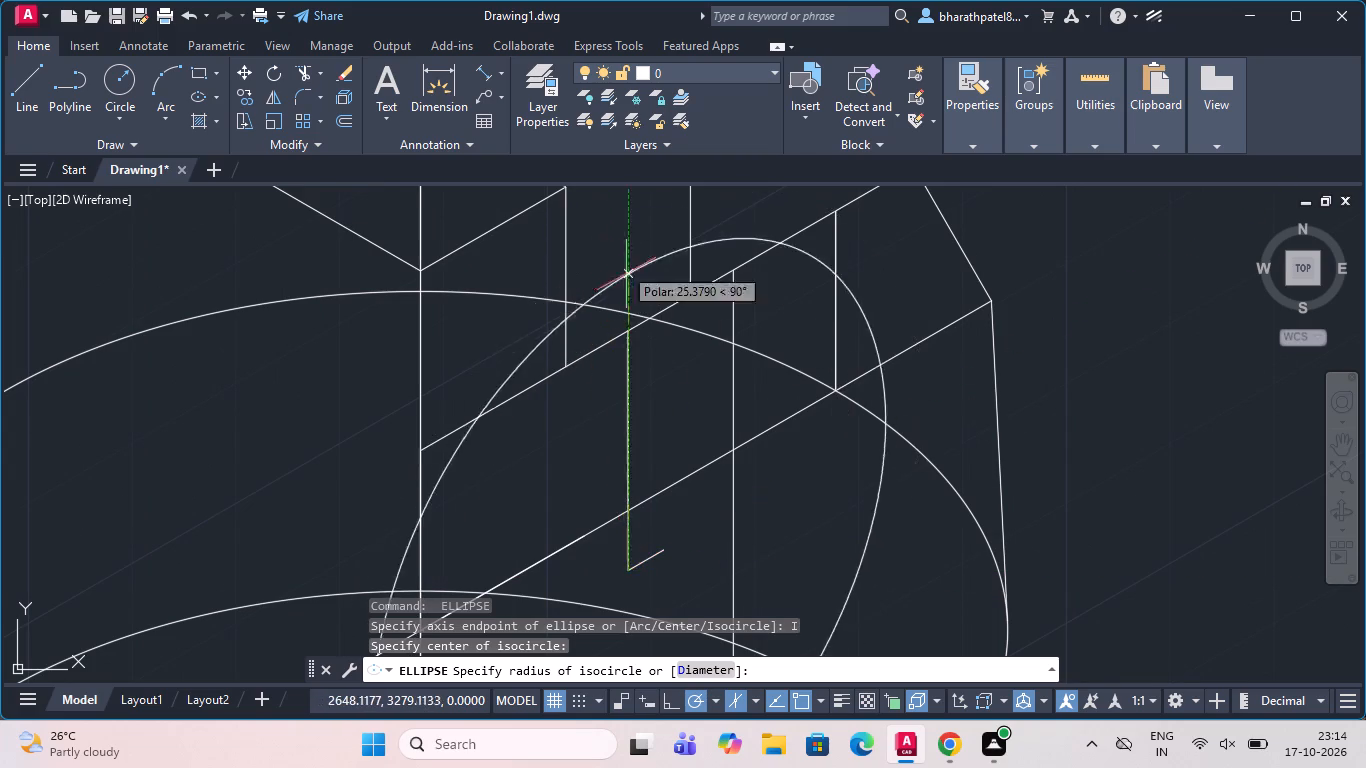
scroll(648, 336, down, 2)
scroll(656, 307, up, 2)
scroll(656, 310, down, 3)
scroll(684, 243, up, 2)
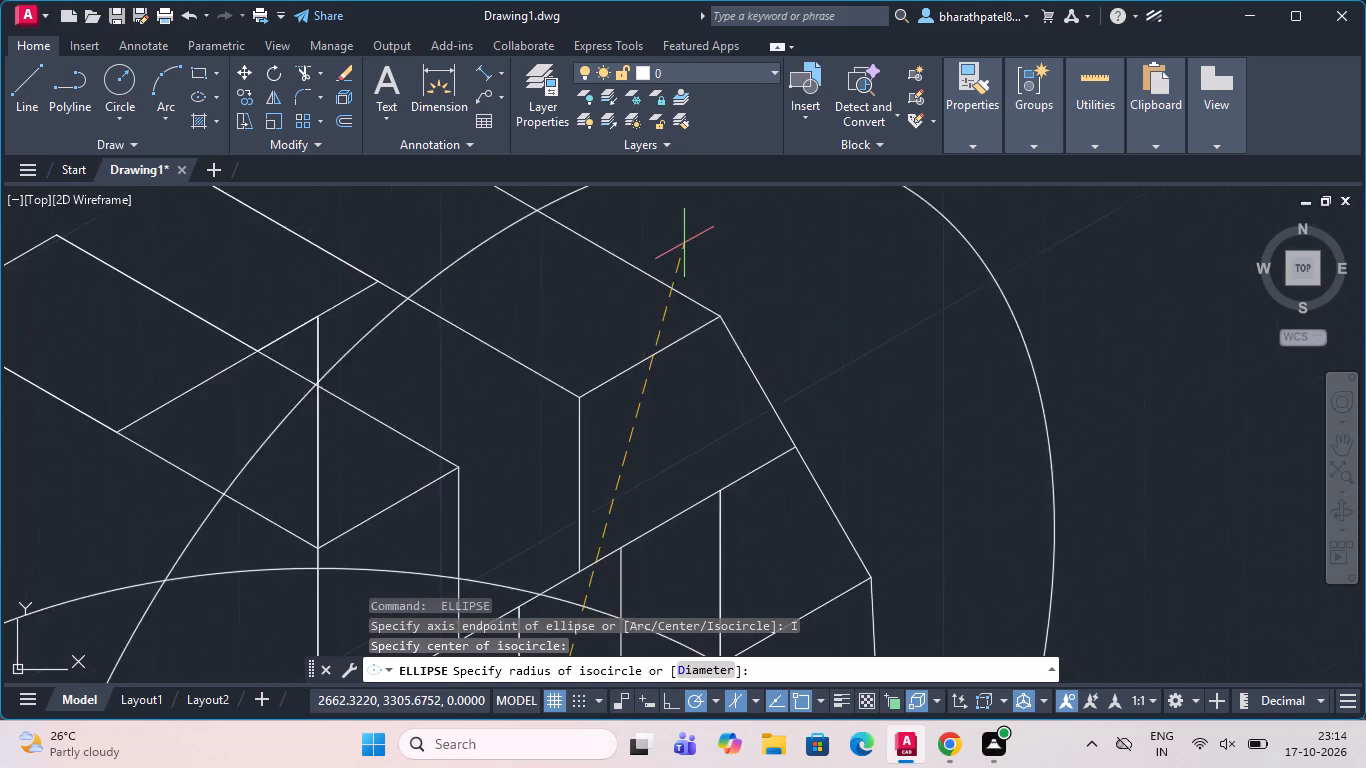
scroll(684, 242, up, 2)
scroll(648, 500, down, 3)
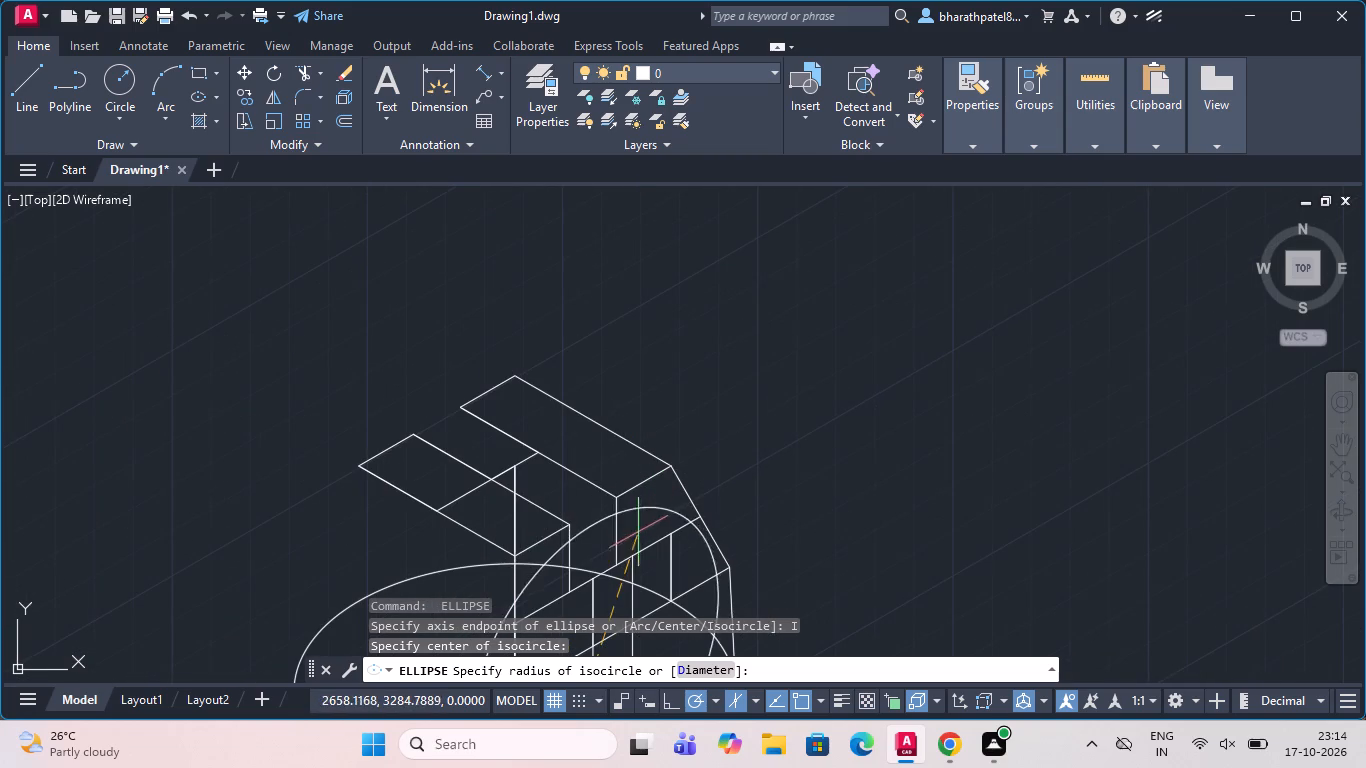
scroll(612, 593, up, 4)
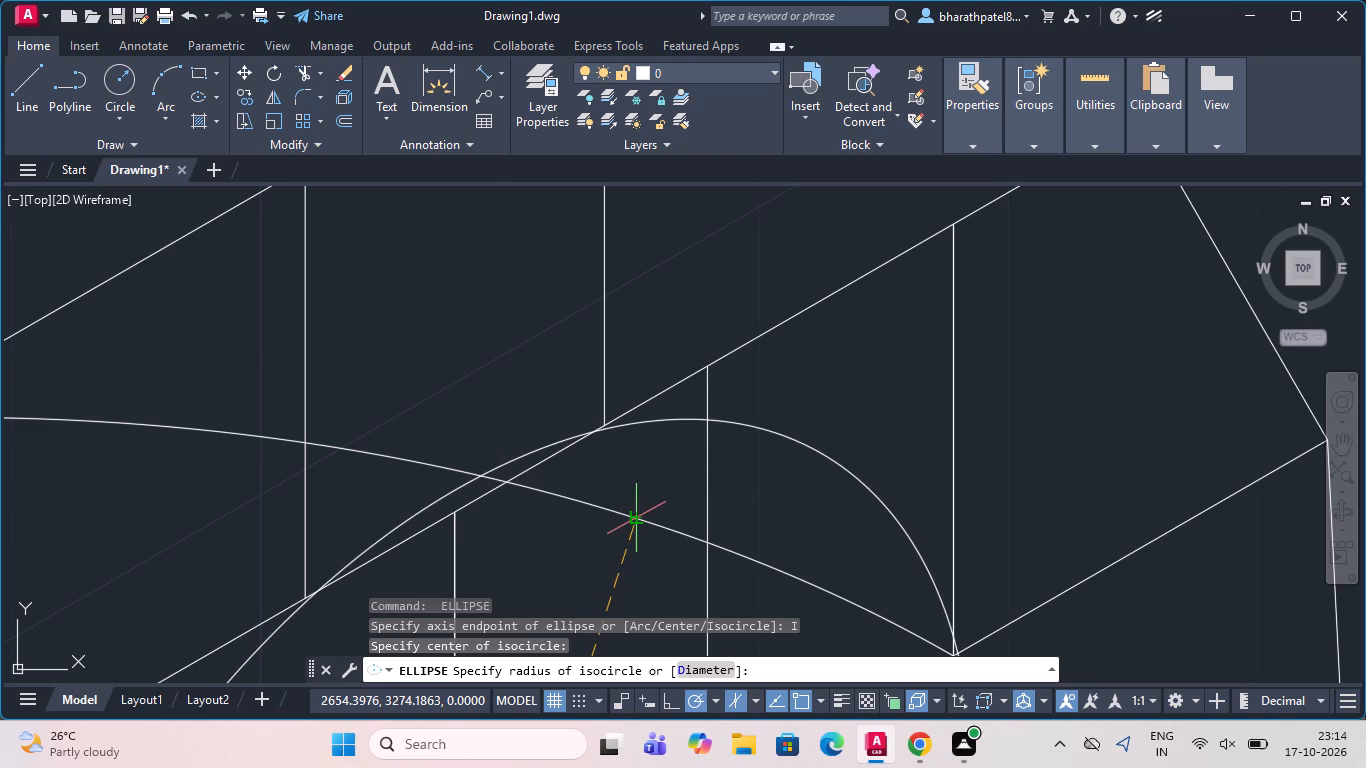
click(632, 510)
scroll(632, 509, down, 4)
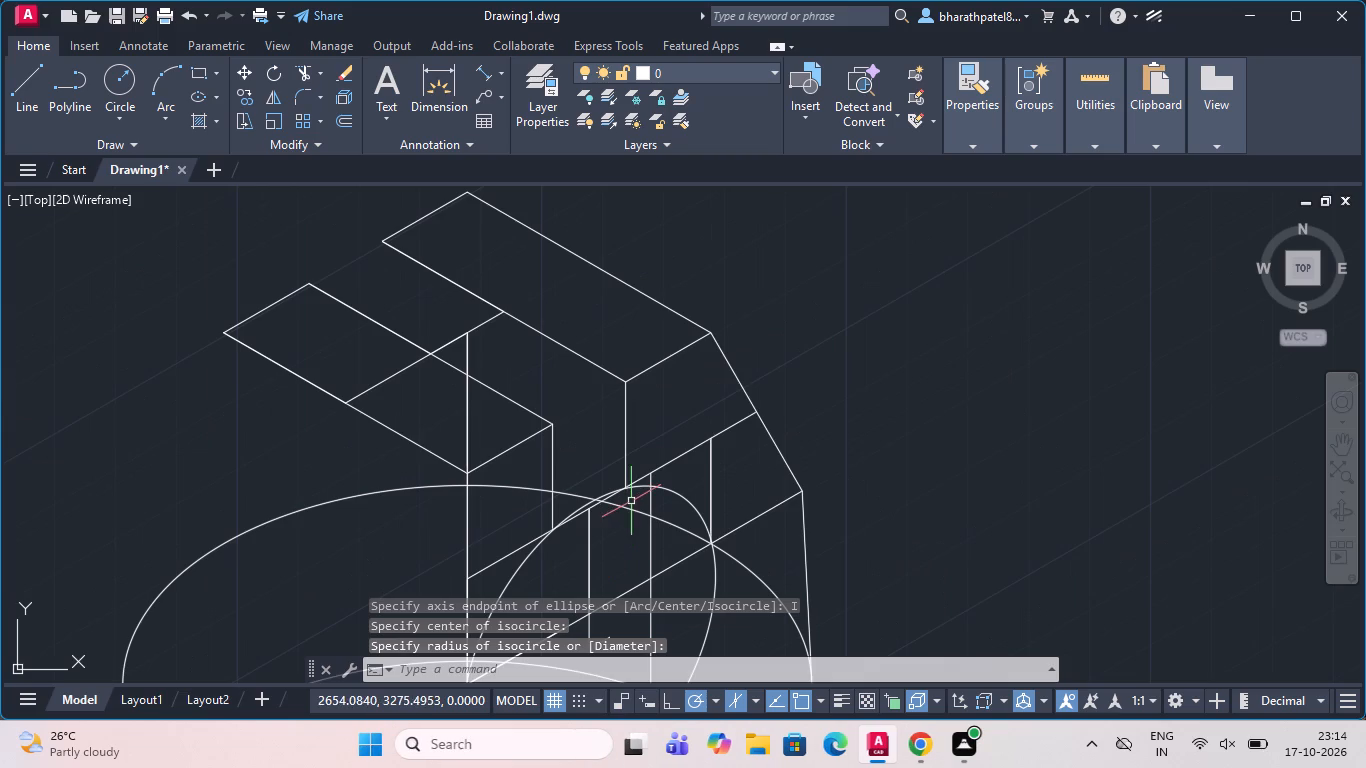
key(Escape)
Trim the upper oblique edge beyond the isocircle, along with the vertical construction line segments standing above the isocircle.
scroll(738, 400, down, 2)
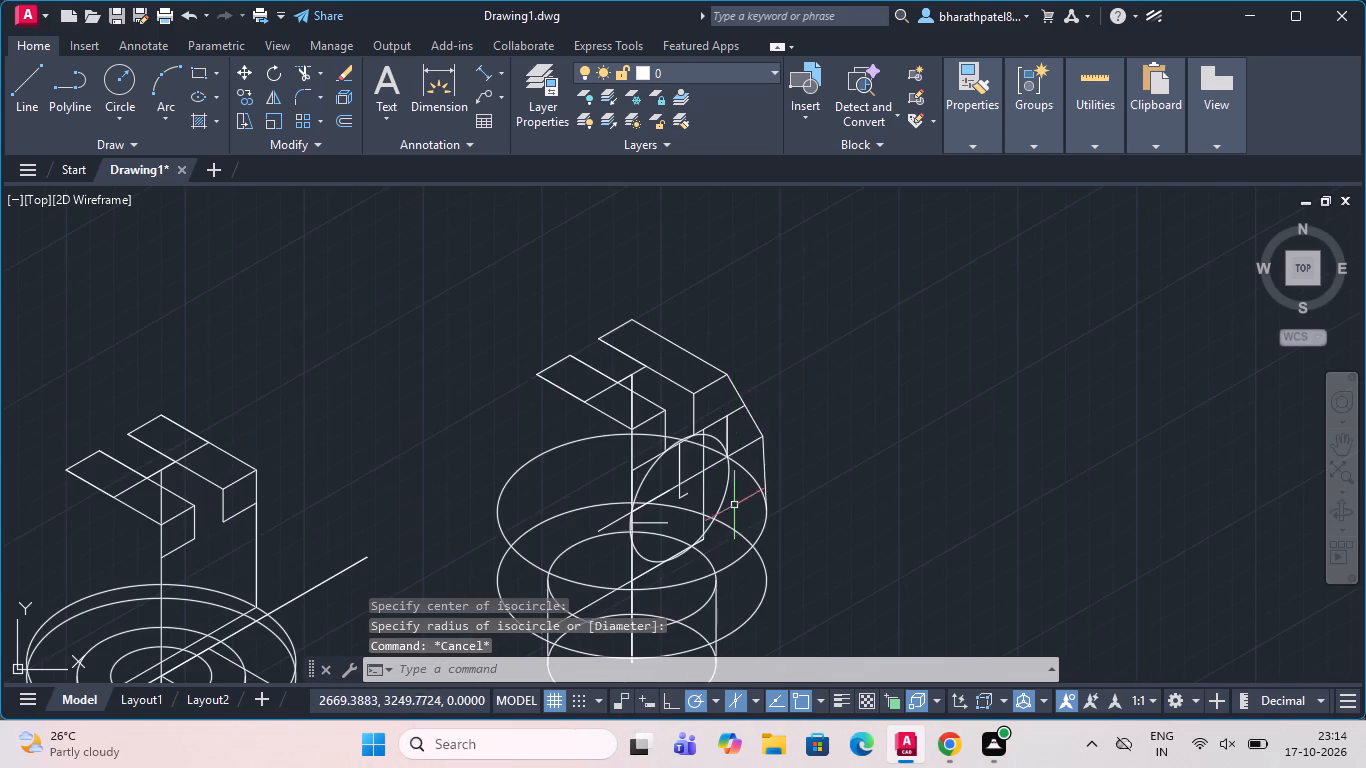
scroll(729, 496, up, 2)
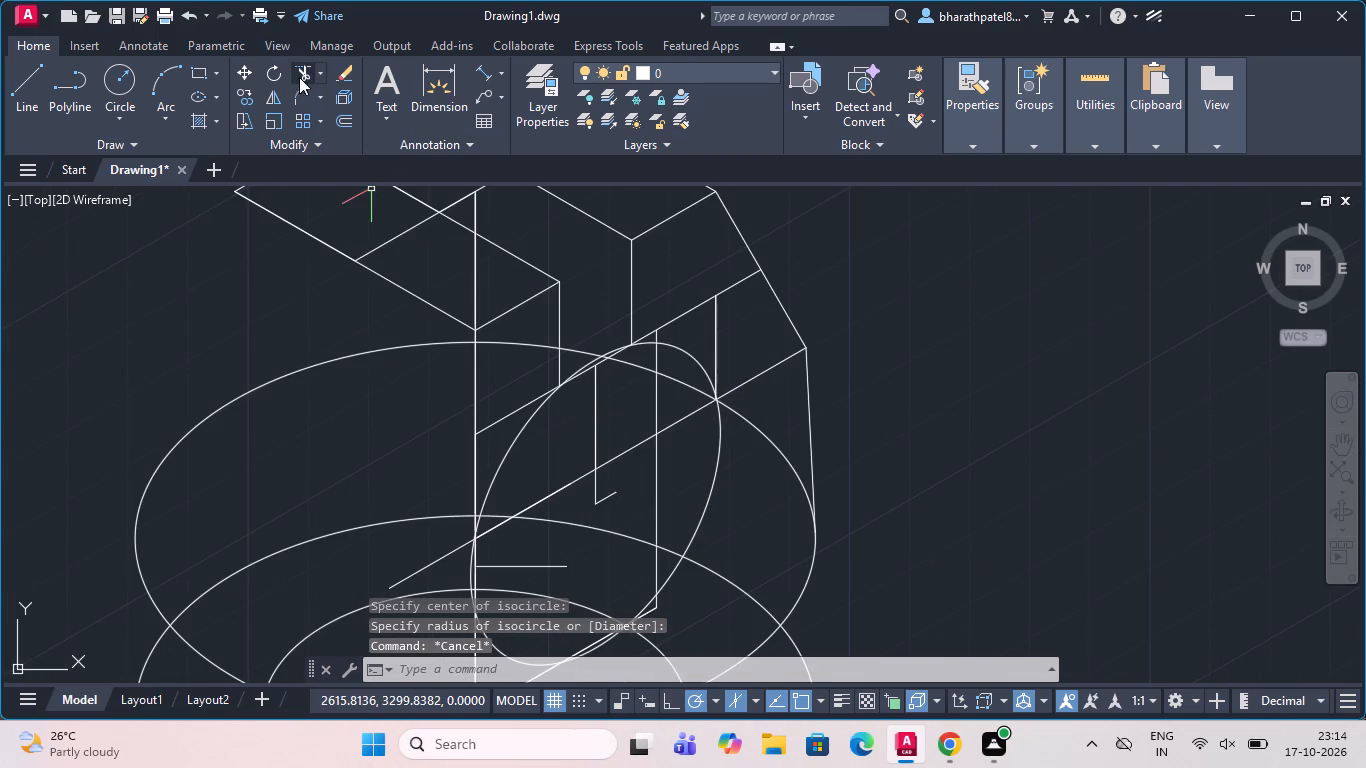
click(300, 72)
scroll(650, 323, up, 2)
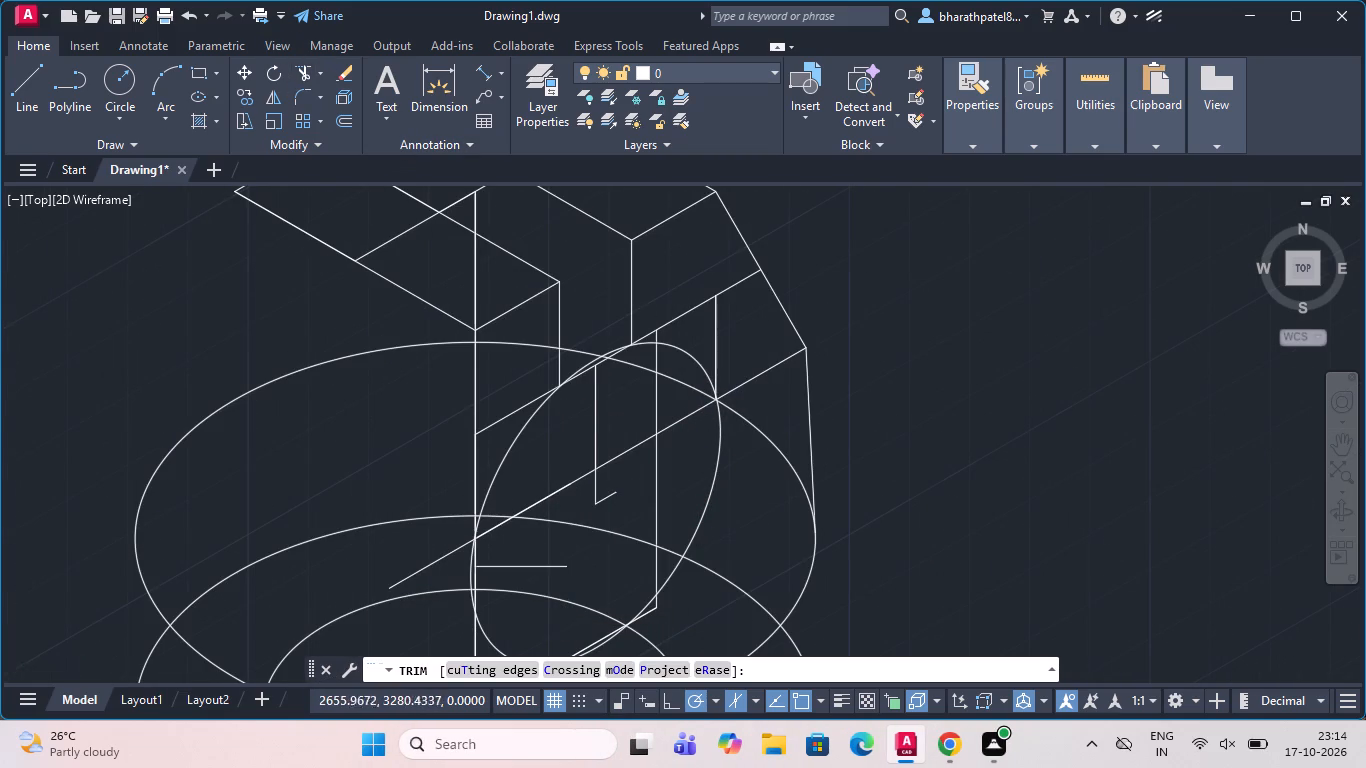
scroll(650, 323, up, 2)
drag(615, 410, 1118, 467)
scroll(944, 415, down, 3)
drag(887, 357, 939, 415)
scroll(870, 379, up, 3)
scroll(870, 372, down, 2)
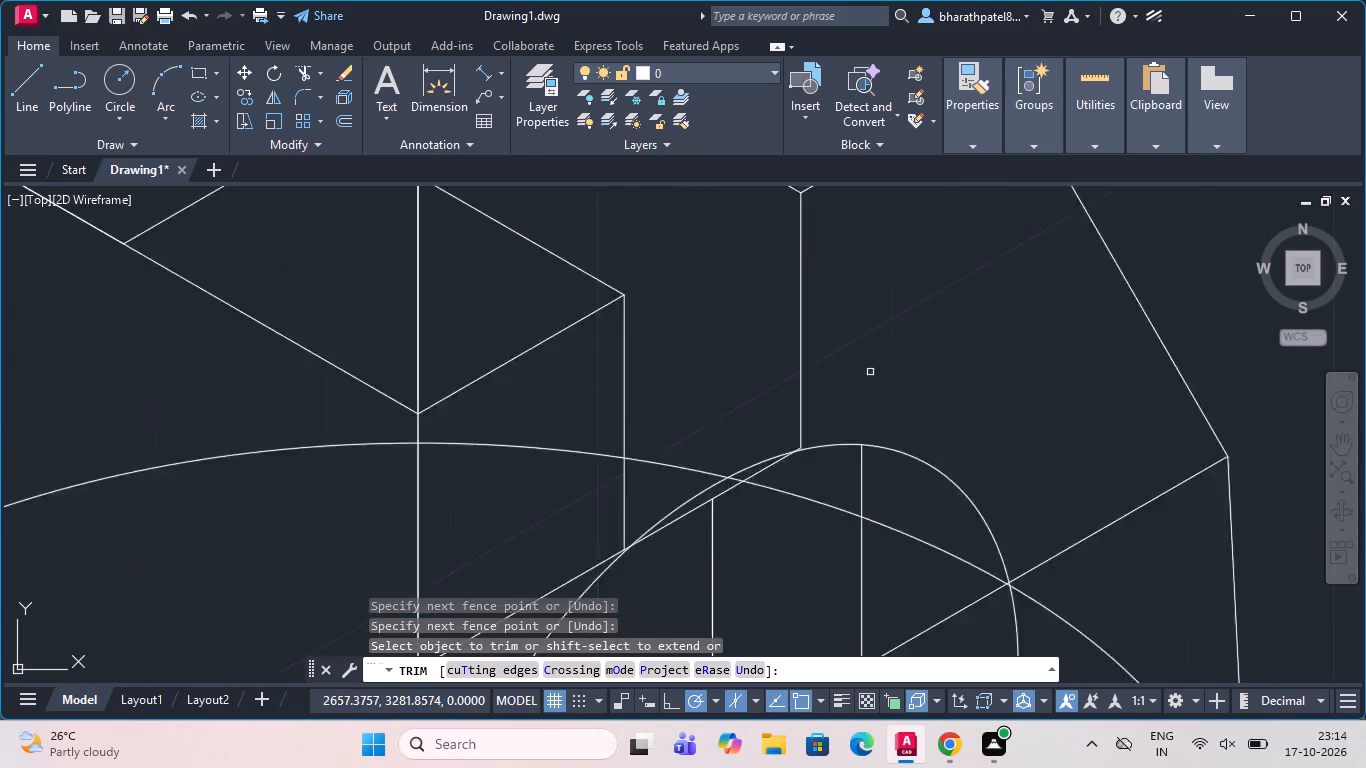
scroll(870, 372, down, 3)
scroll(914, 502, up, 2)
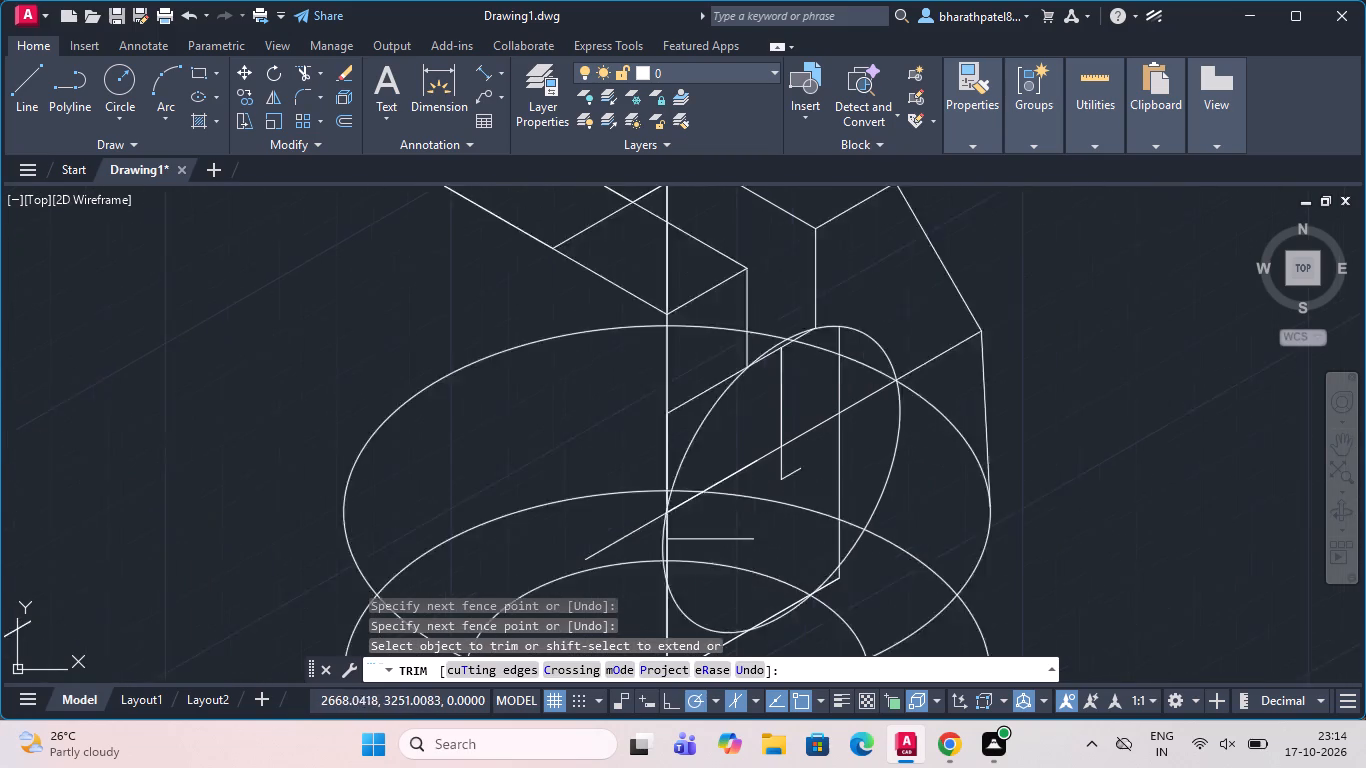
Trim the lower oblique edge and the upper base ellipse from the long vertical construction line out to the upright's slanted outer edge.
scroll(904, 476, down, 2)
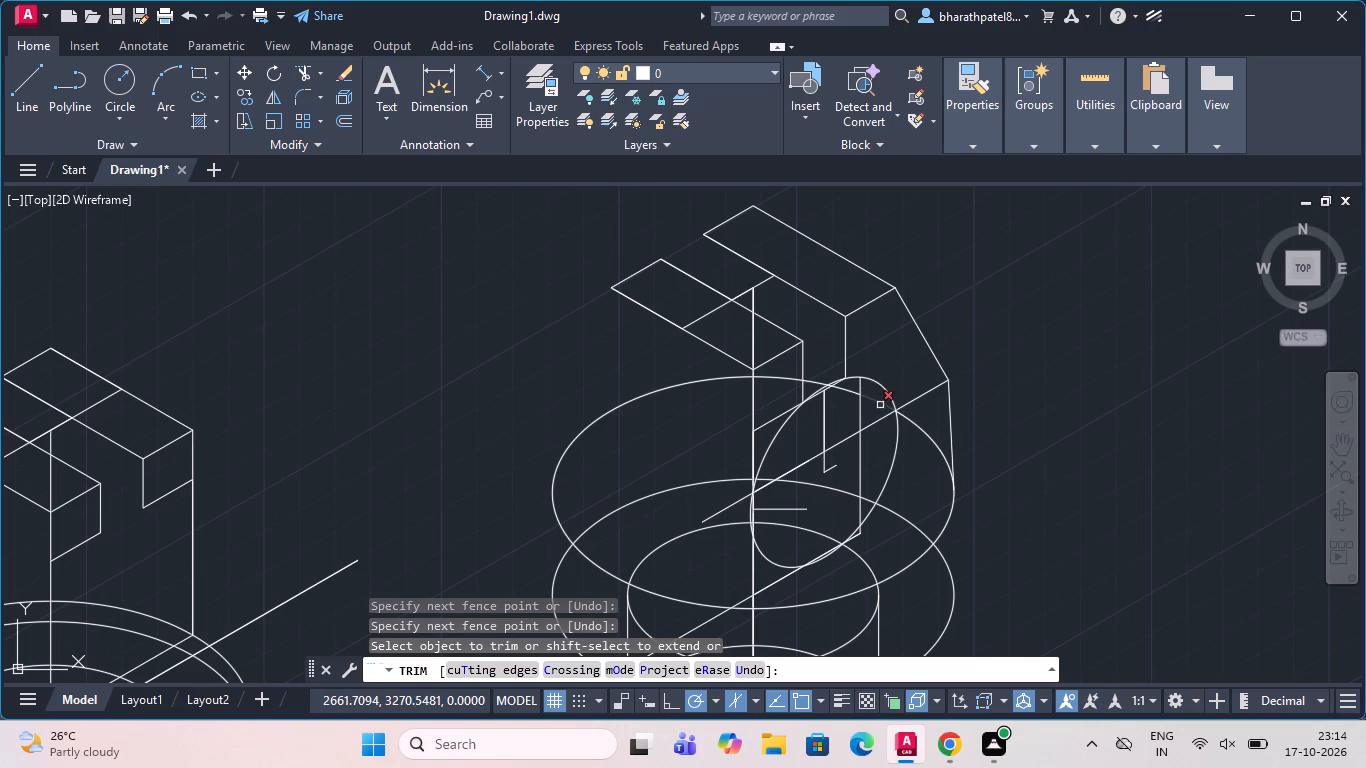
drag(880, 398, 878, 464)
drag(906, 381, 913, 439)
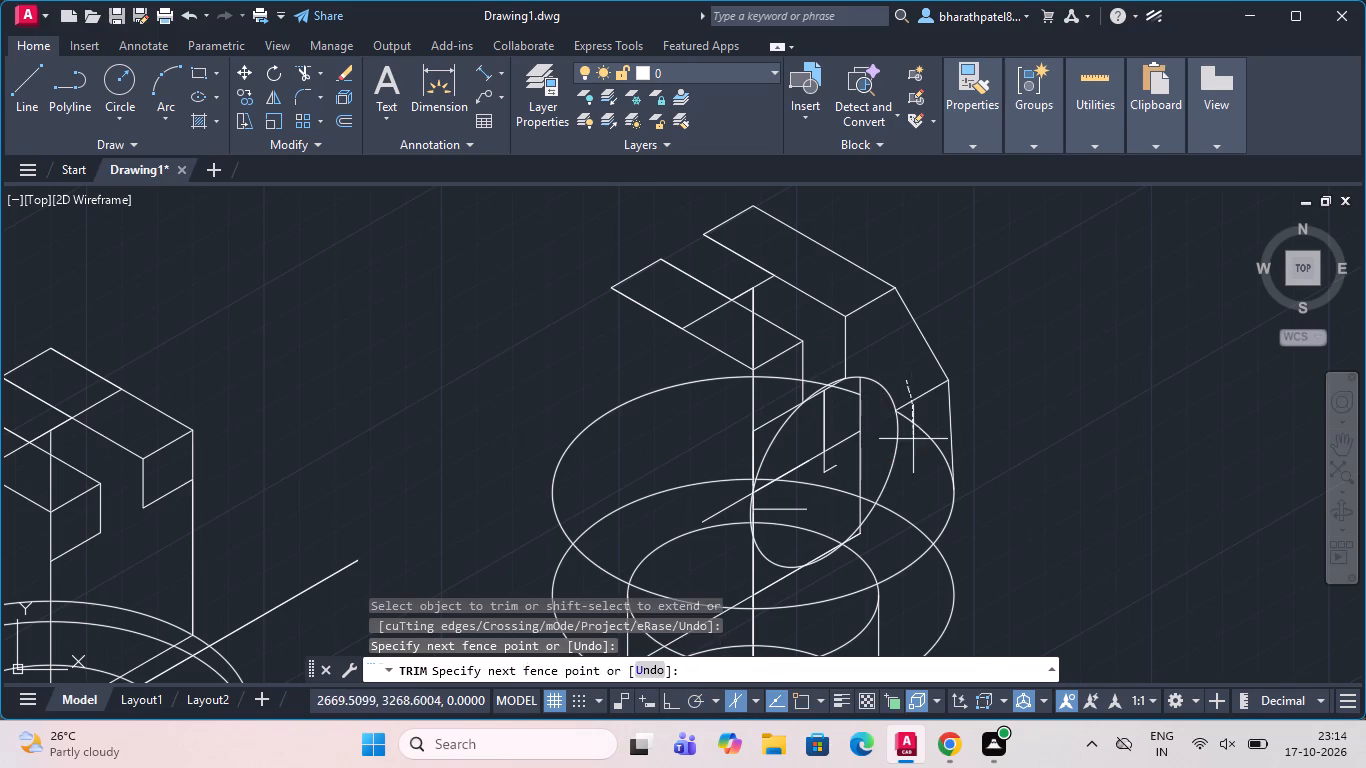
drag(913, 439, 912, 468)
Trim the upper base ellipse's arc between the central vertical axis and the long vertical line inside the isocircle.
scroll(909, 454, down, 1)
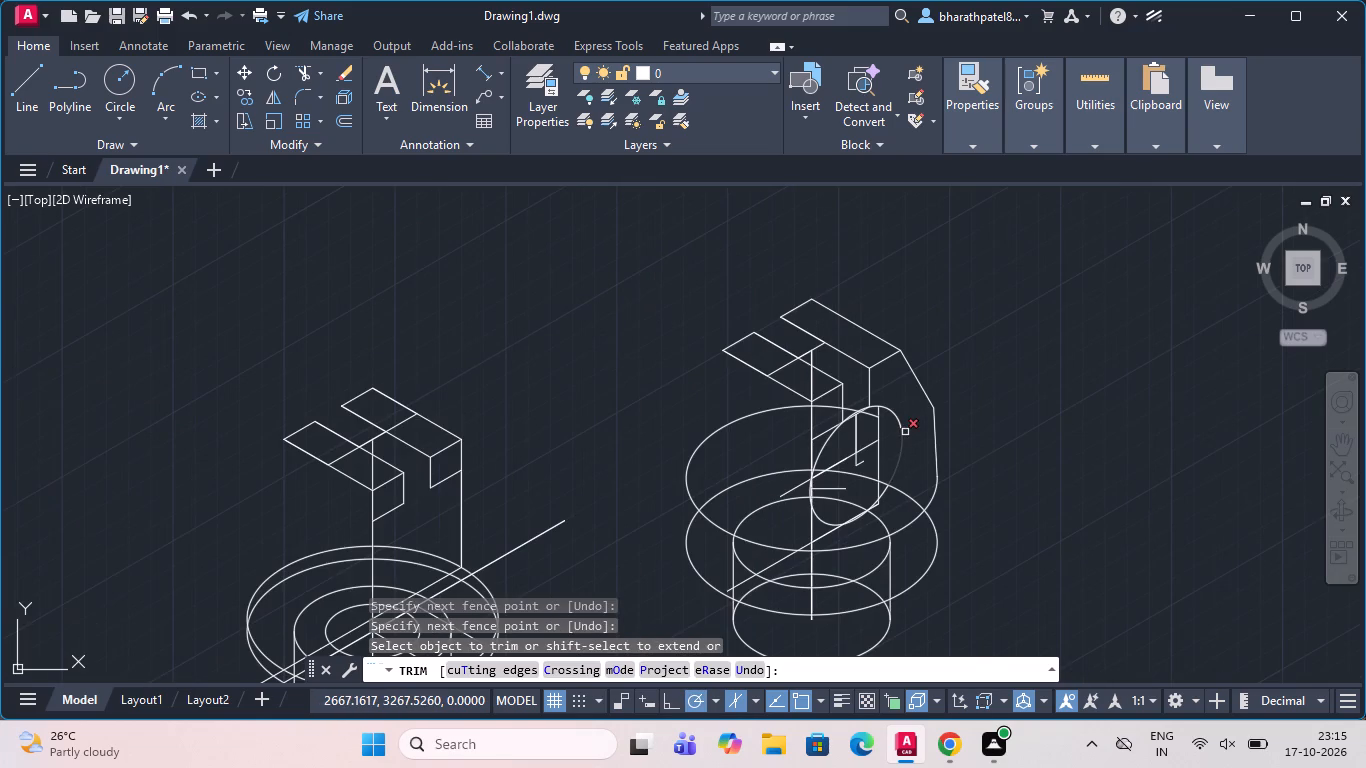
scroll(860, 466, up, 2)
scroll(823, 441, down, 1)
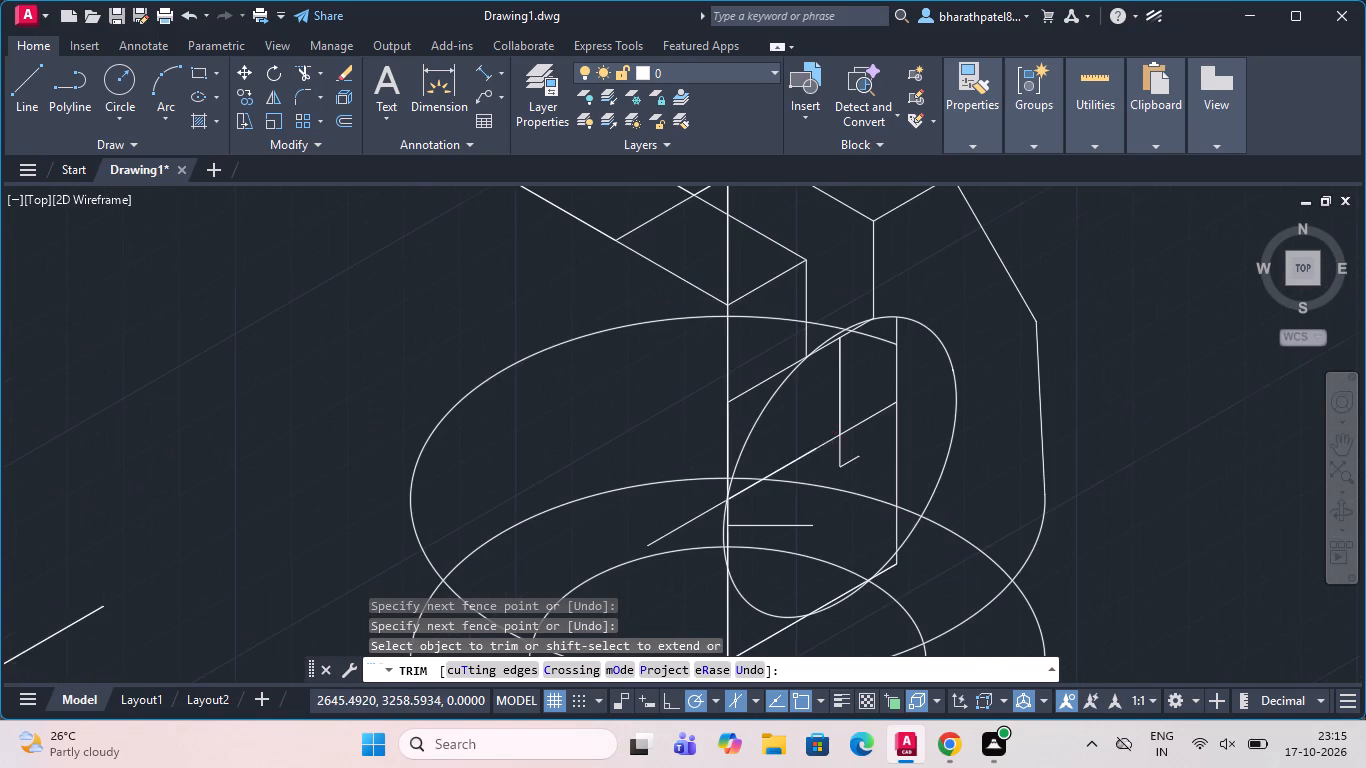
scroll(804, 357, up, 2)
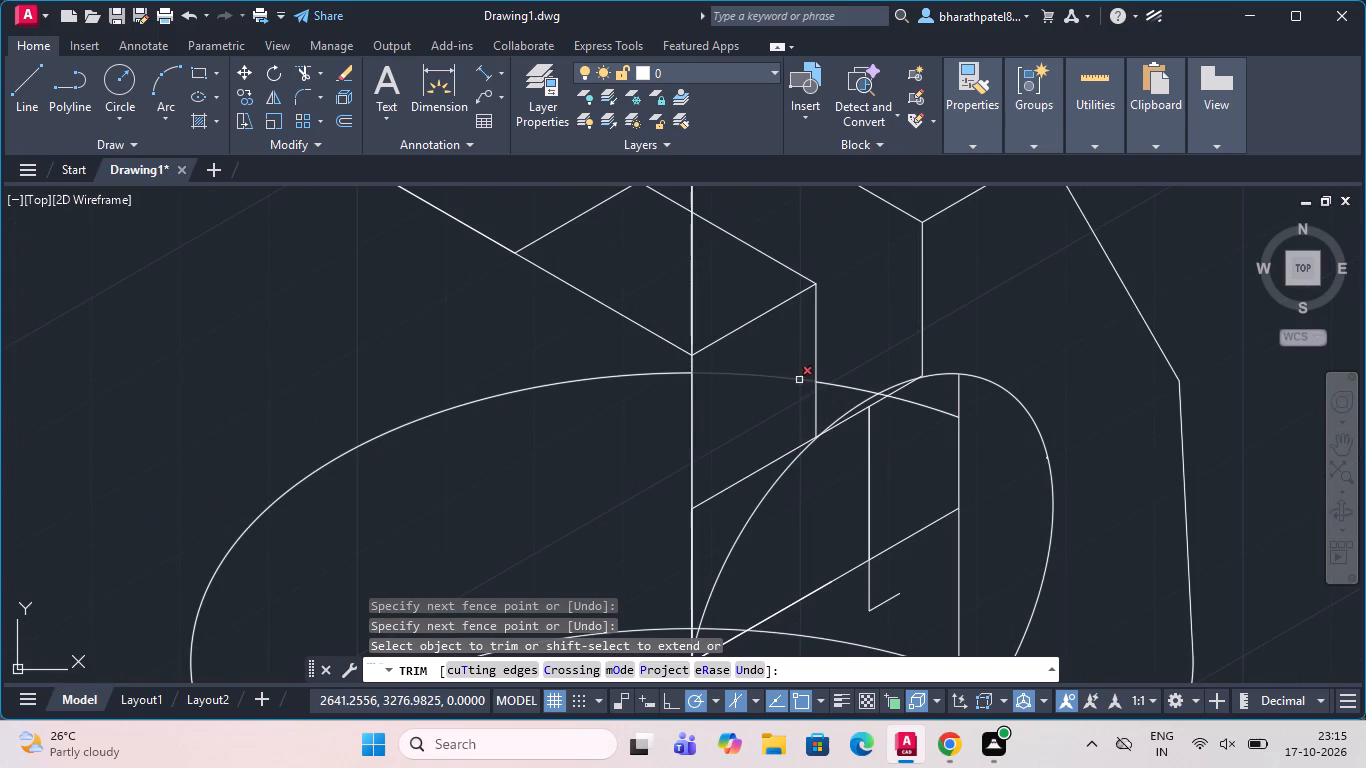
click(795, 377)
click(843, 385)
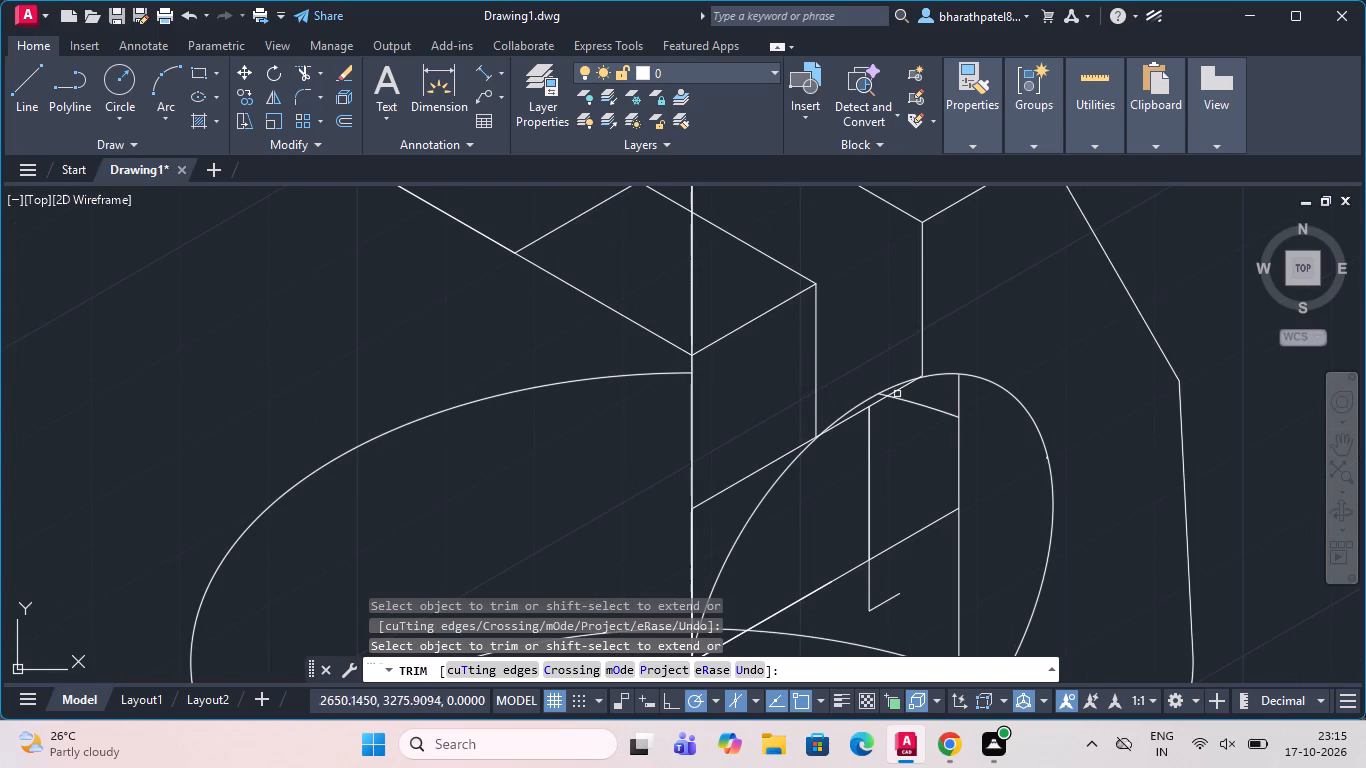
click(917, 405)
scroll(917, 407, down, 1)
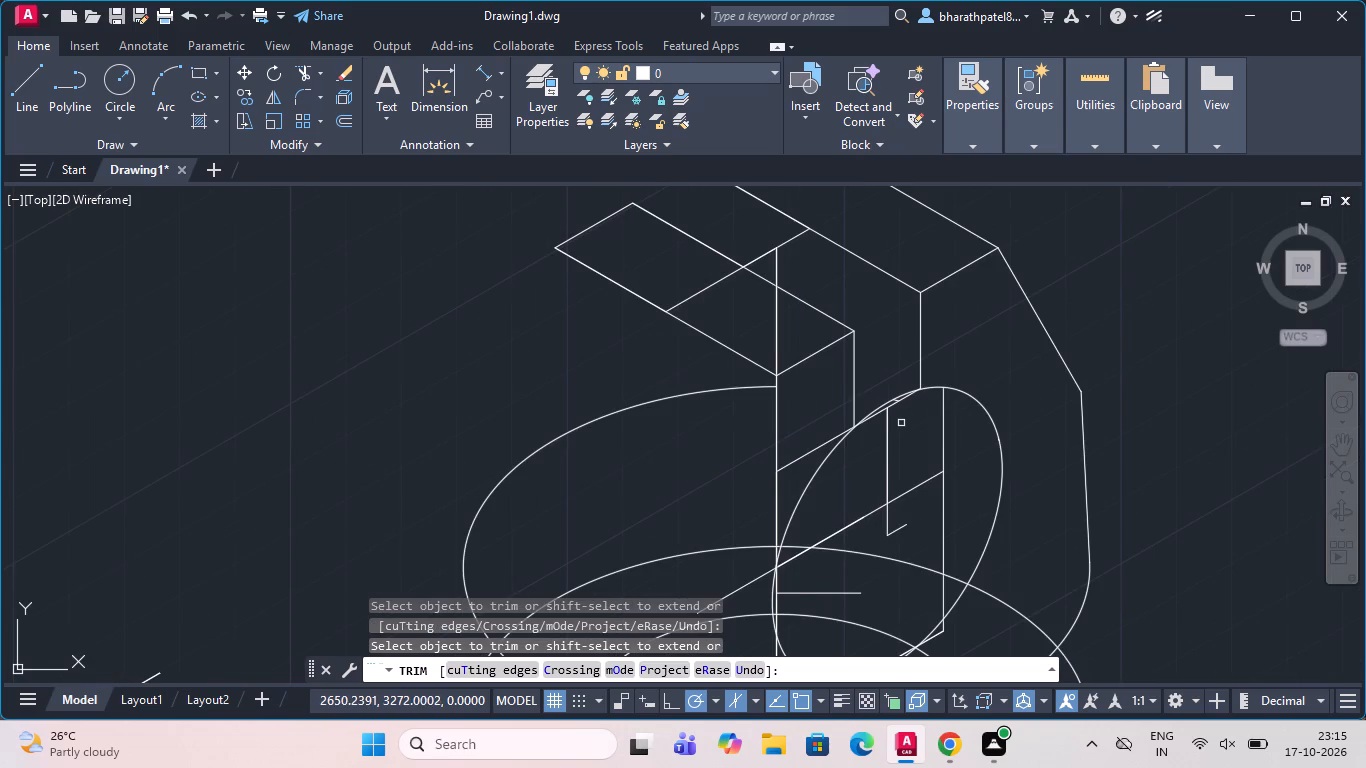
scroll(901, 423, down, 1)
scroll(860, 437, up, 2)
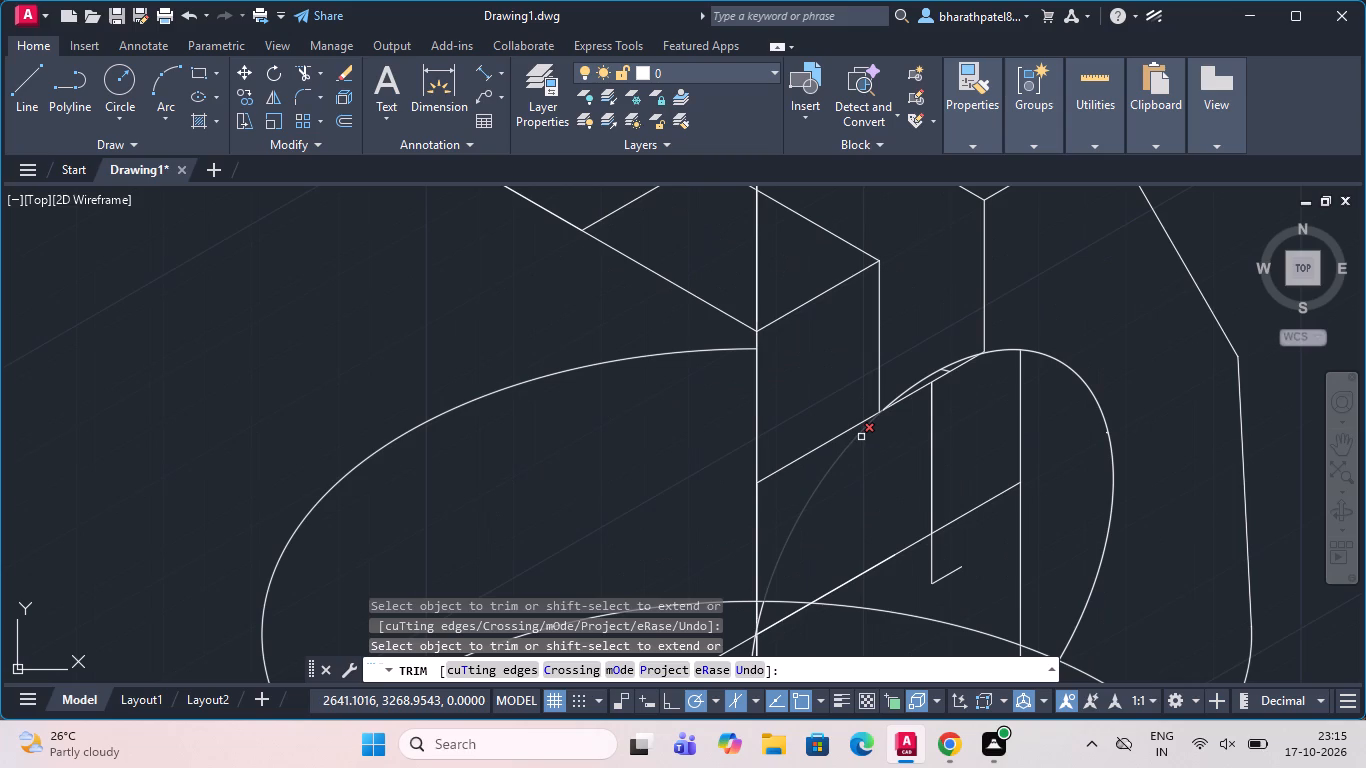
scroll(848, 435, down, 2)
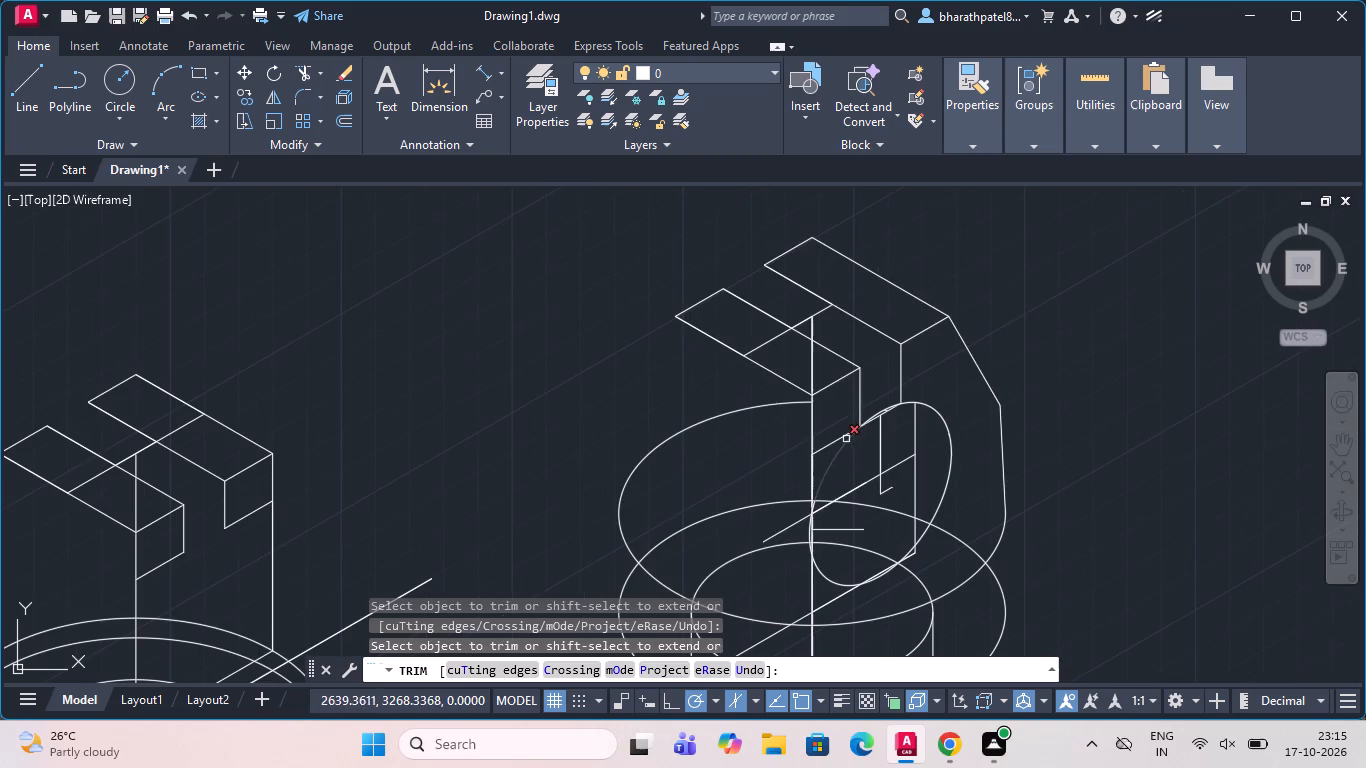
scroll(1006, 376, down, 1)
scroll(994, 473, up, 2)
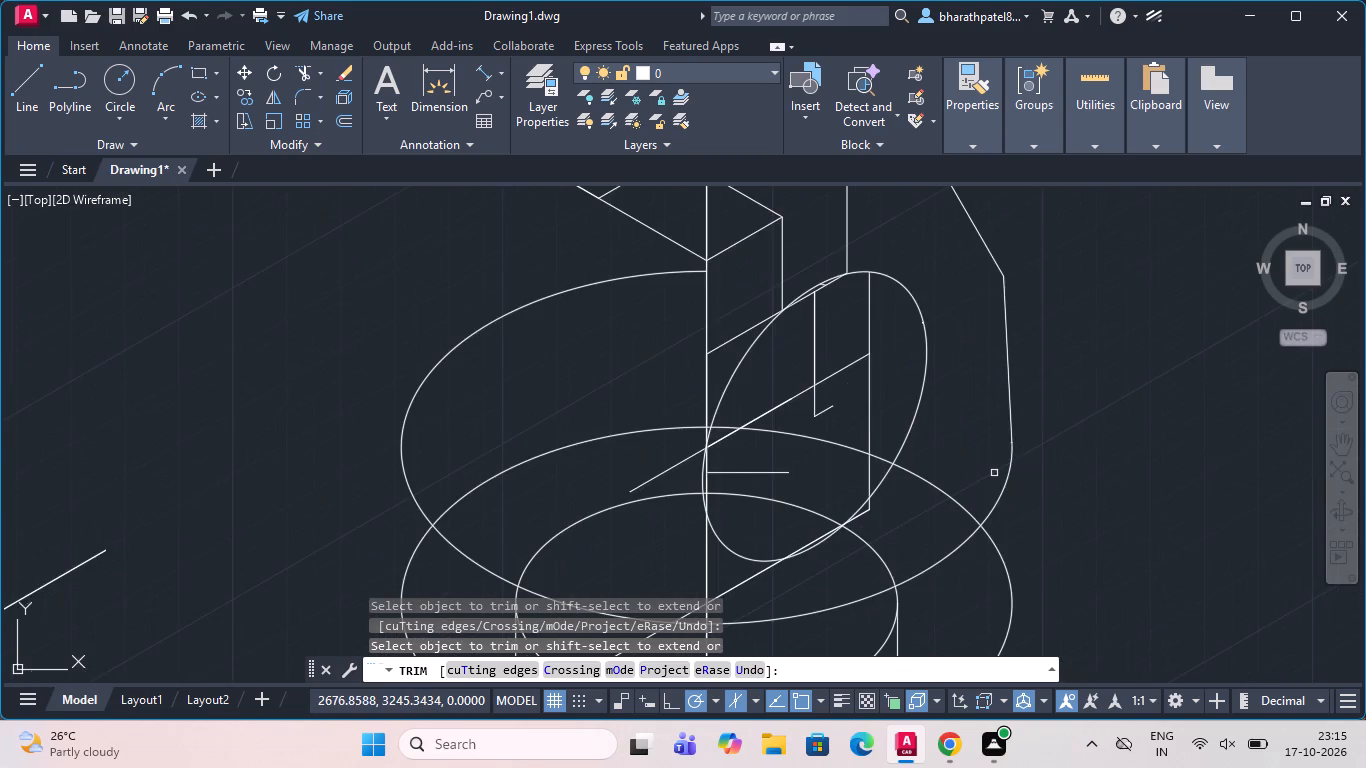
Draw an oblique line through the lower end of the 20-unit vertical line, extending past both sides of the upright's isocircle.
scroll(994, 473, down, 1)
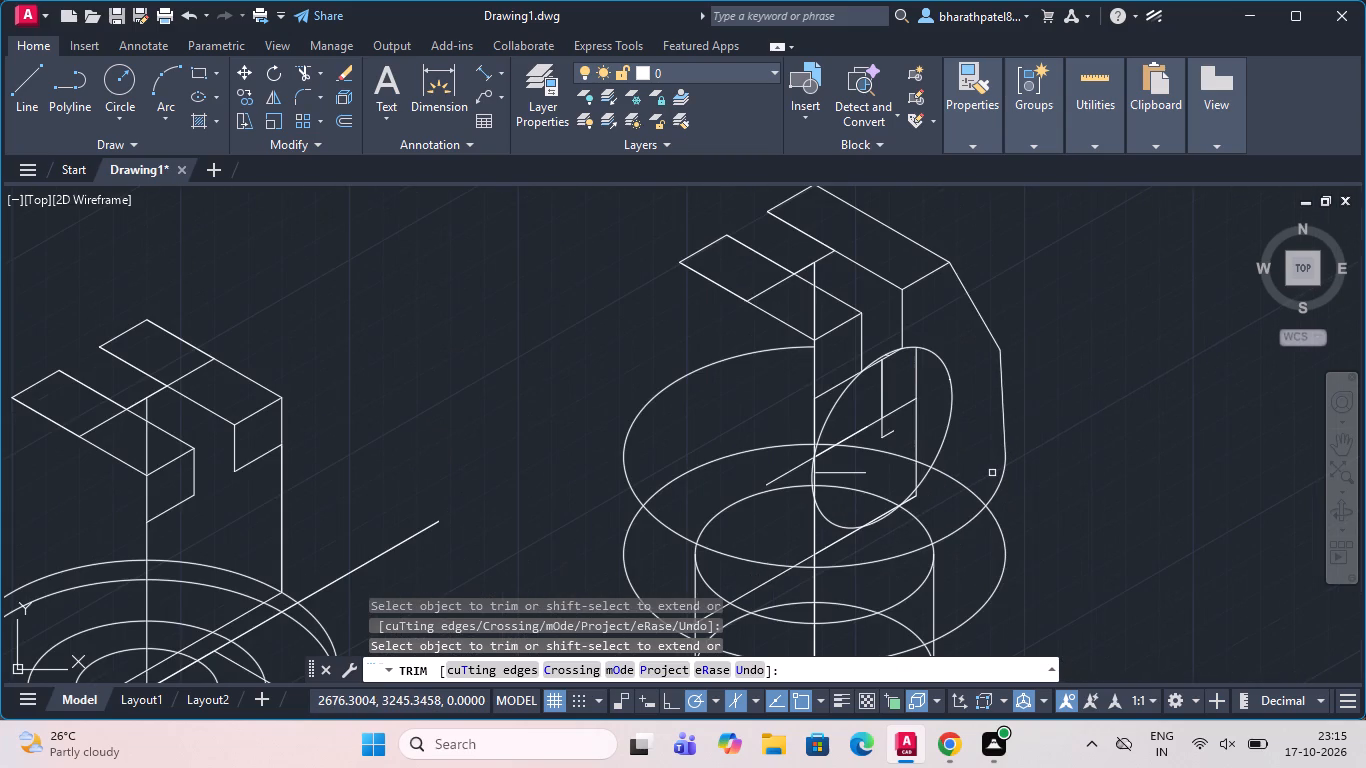
click(12, 84)
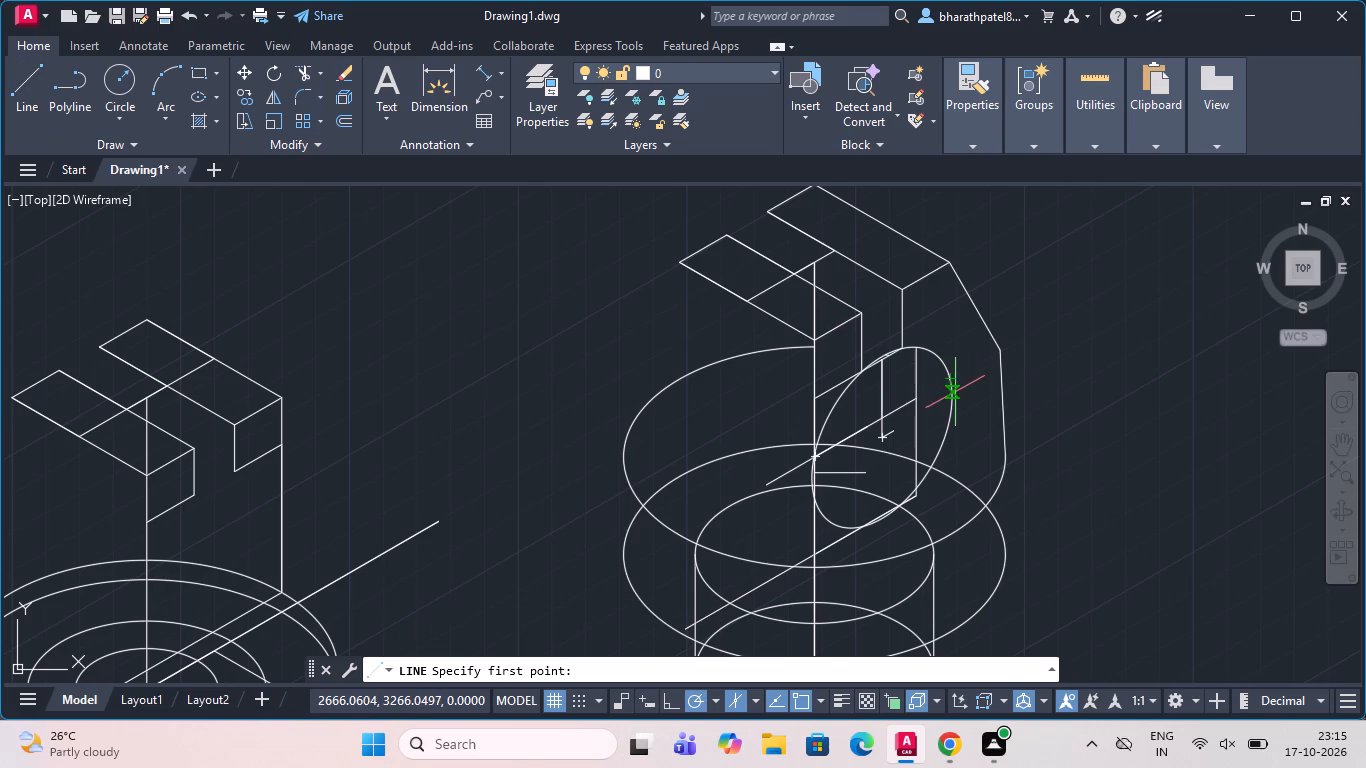
key(Escape)
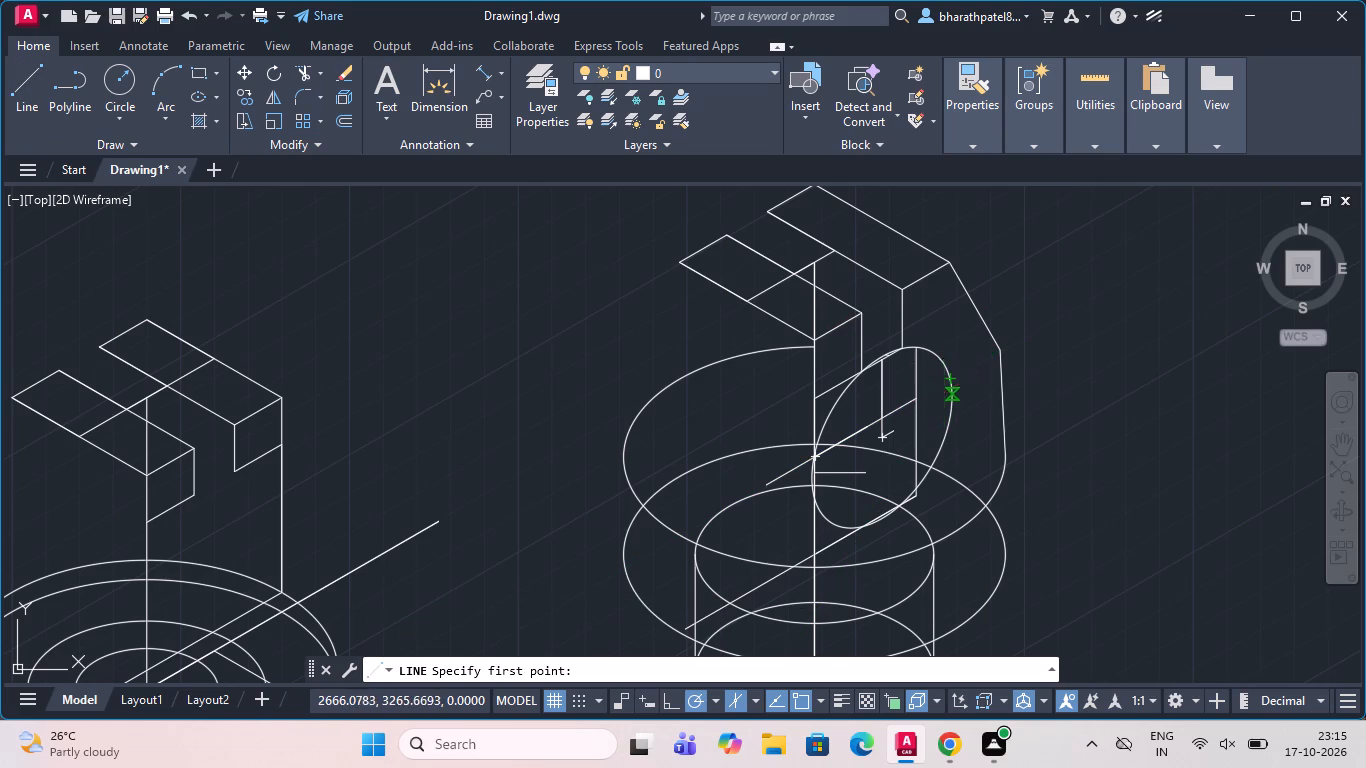
click(24, 82)
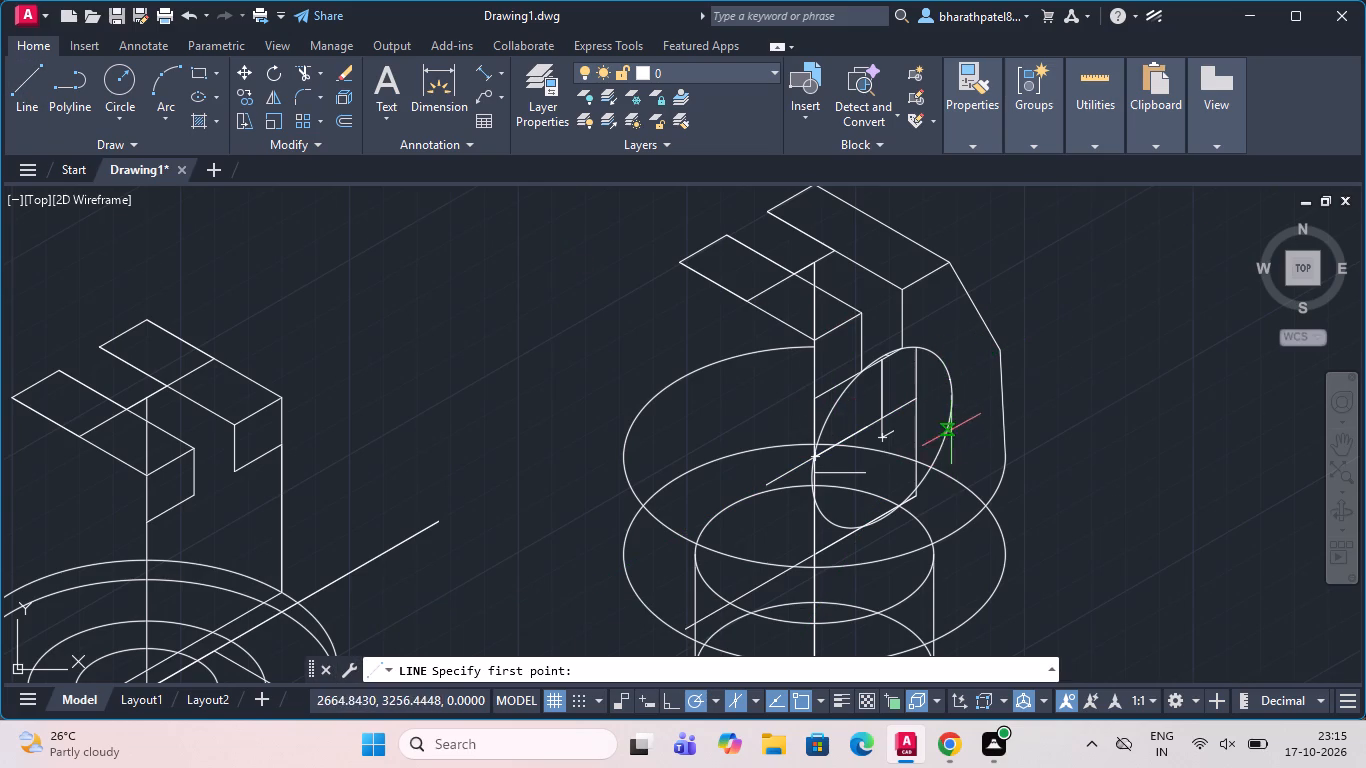
scroll(950, 428, up, 3)
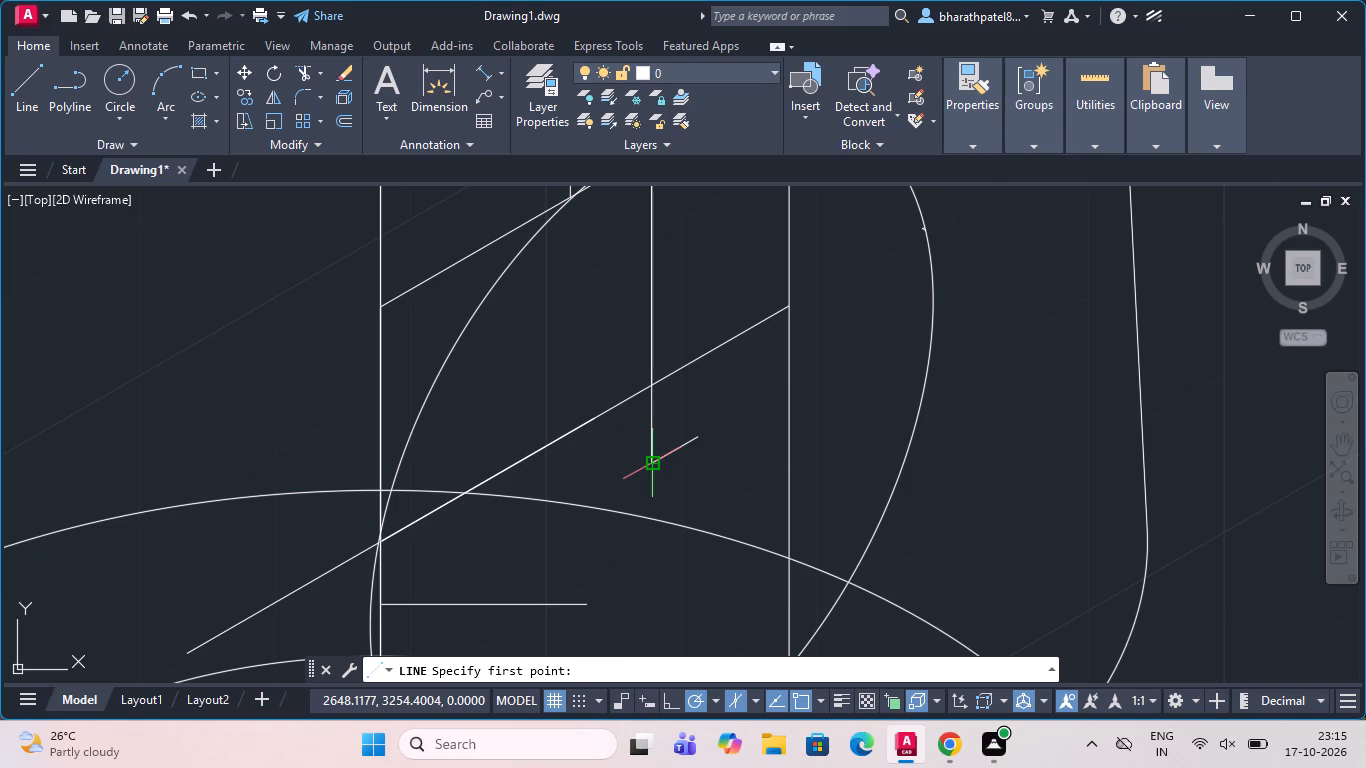
click(656, 458)
click(987, 269)
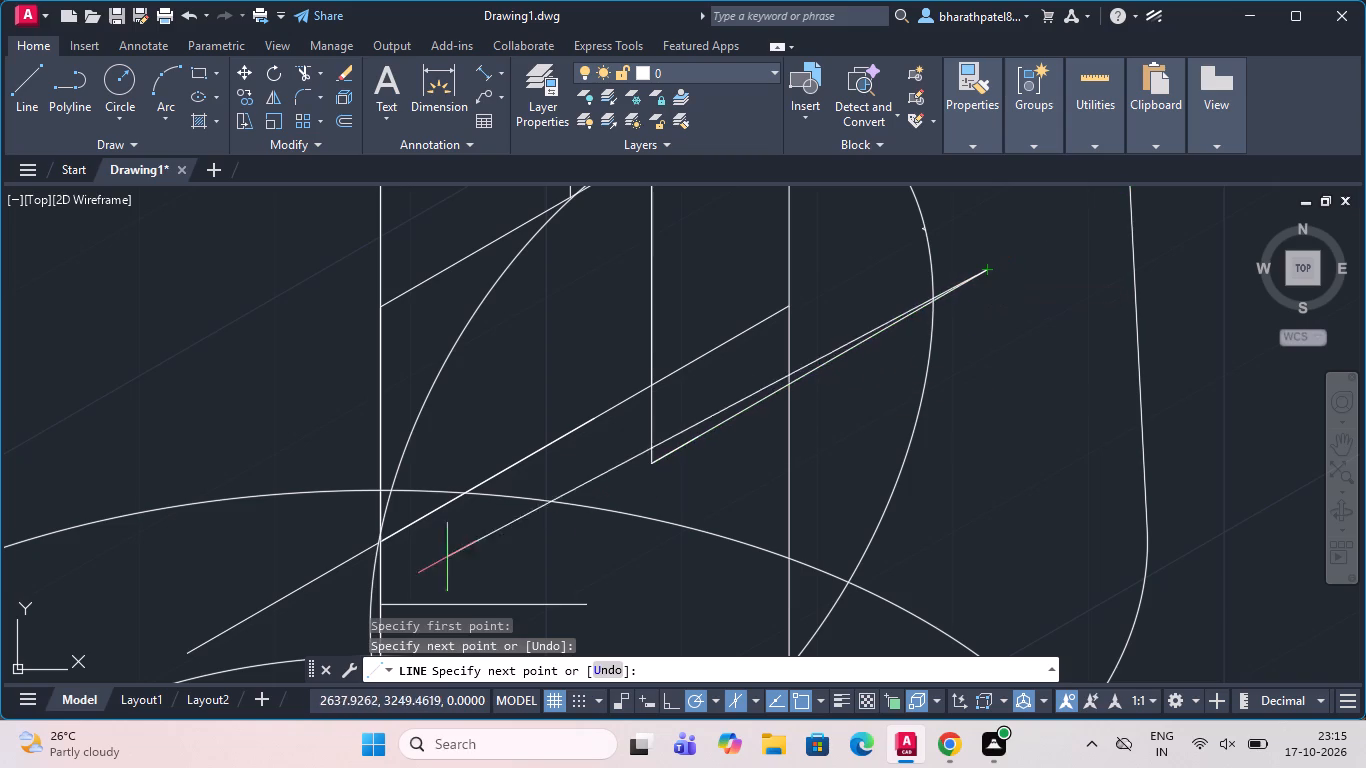
click(342, 635)
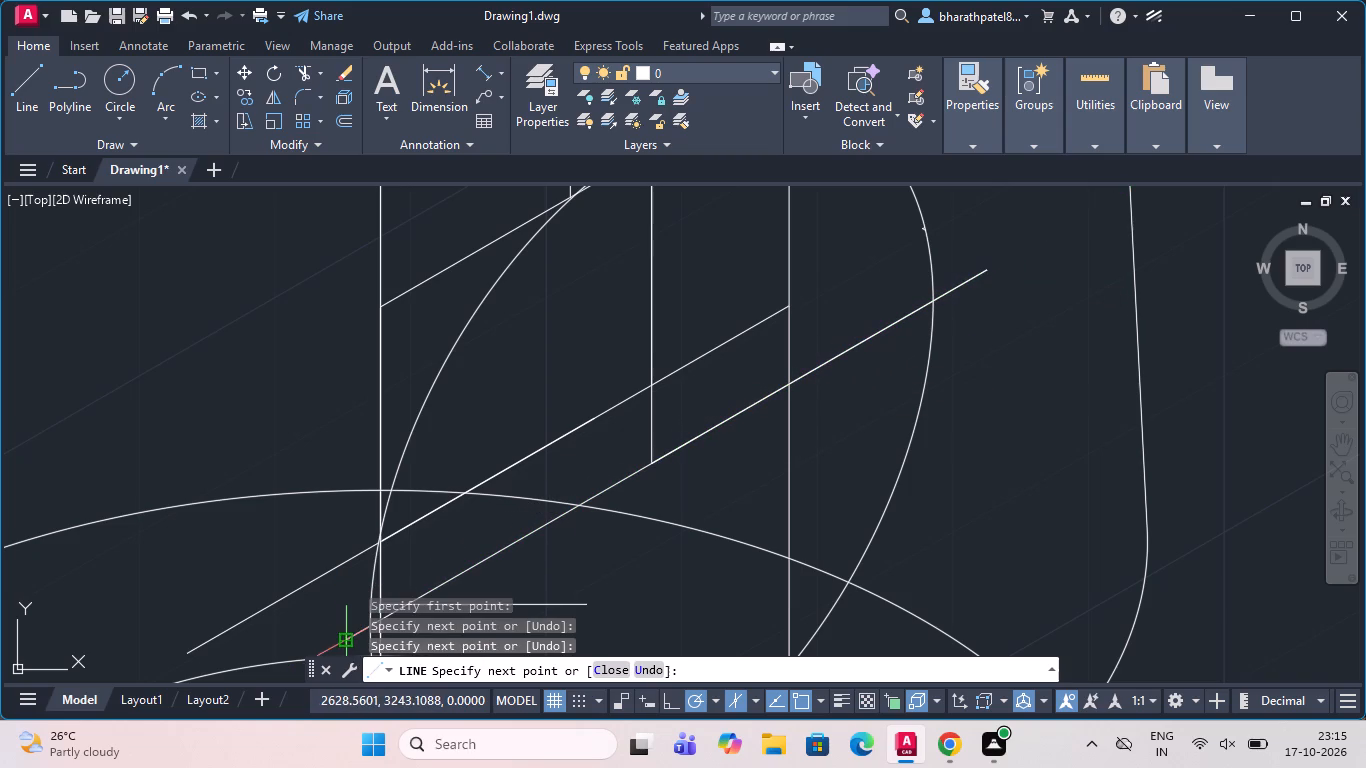
key(Escape)
Draw a vertical line about 29 units long downward from the new oblique line's outer crossing with the isocircle.
scroll(370, 547, down, 2)
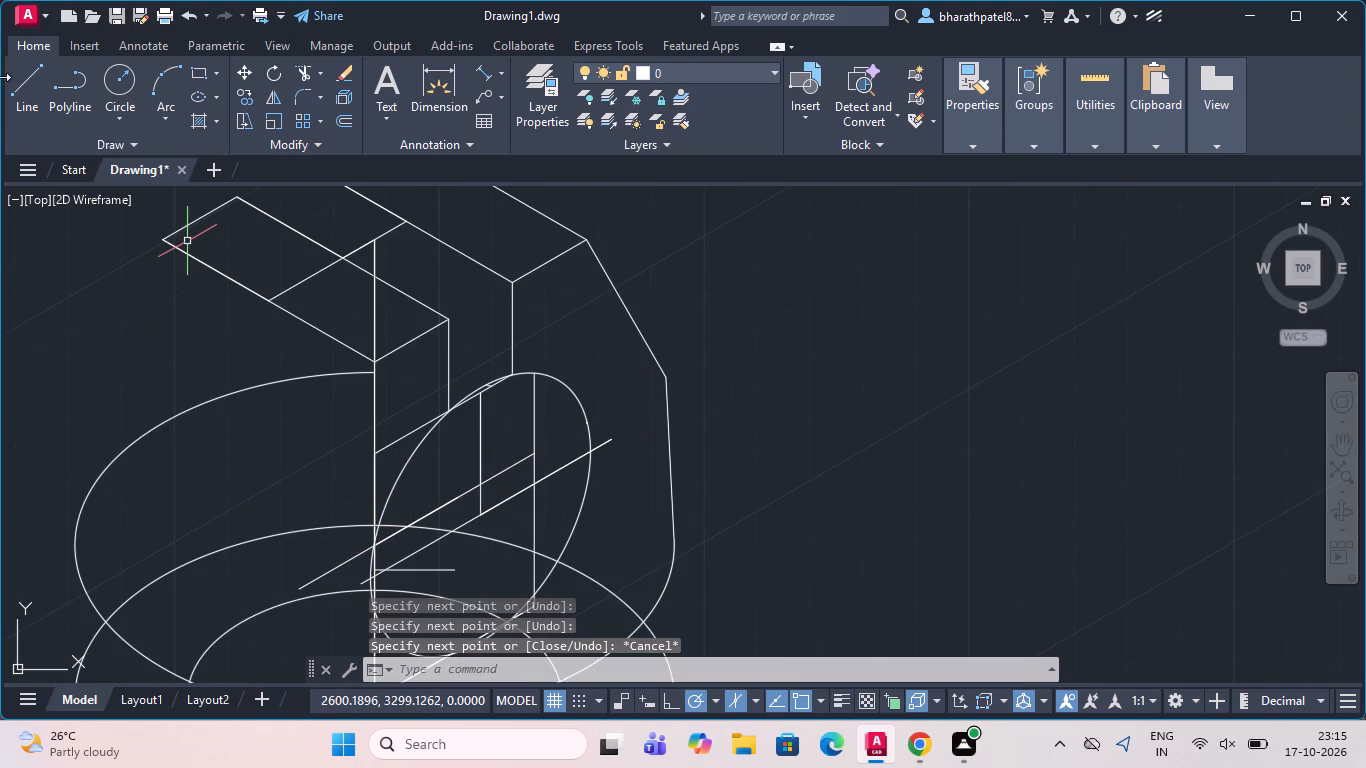
drag(20, 72, 57, 99)
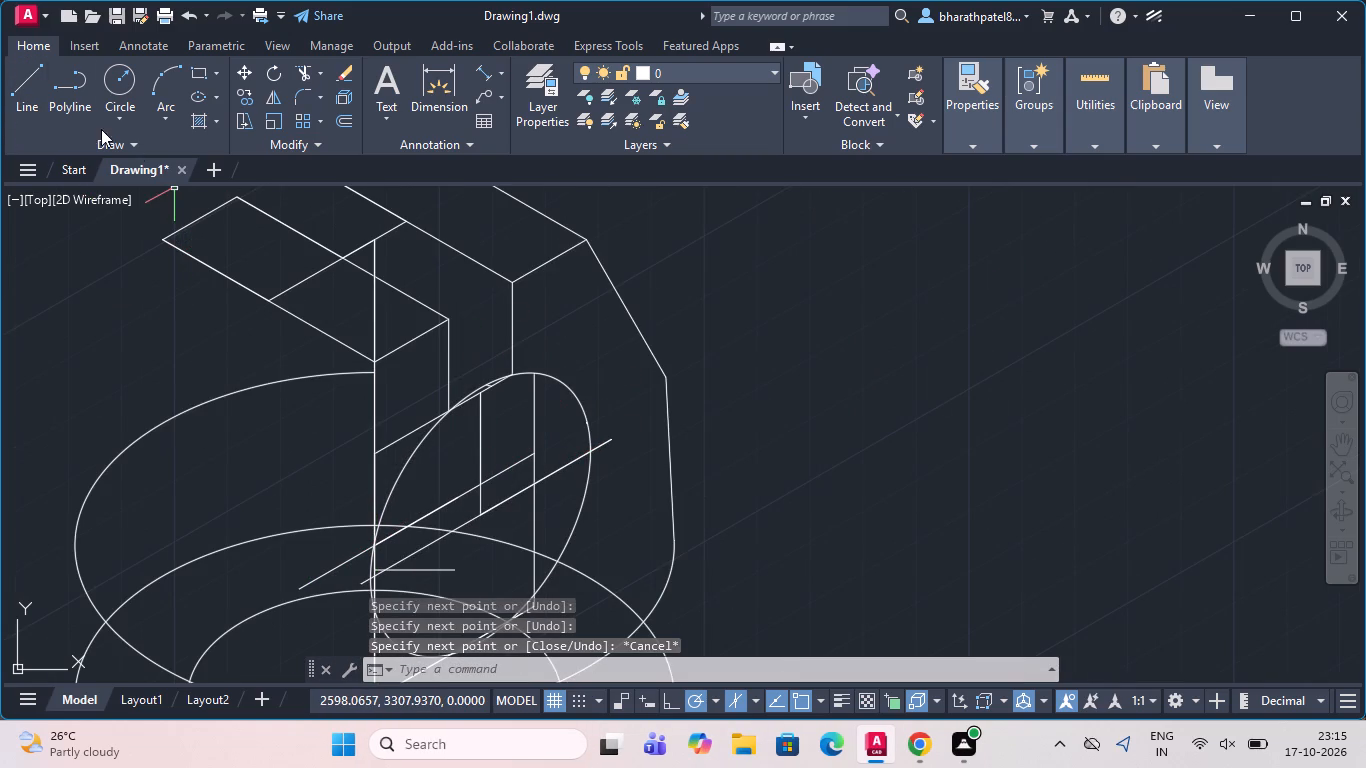
click(29, 71)
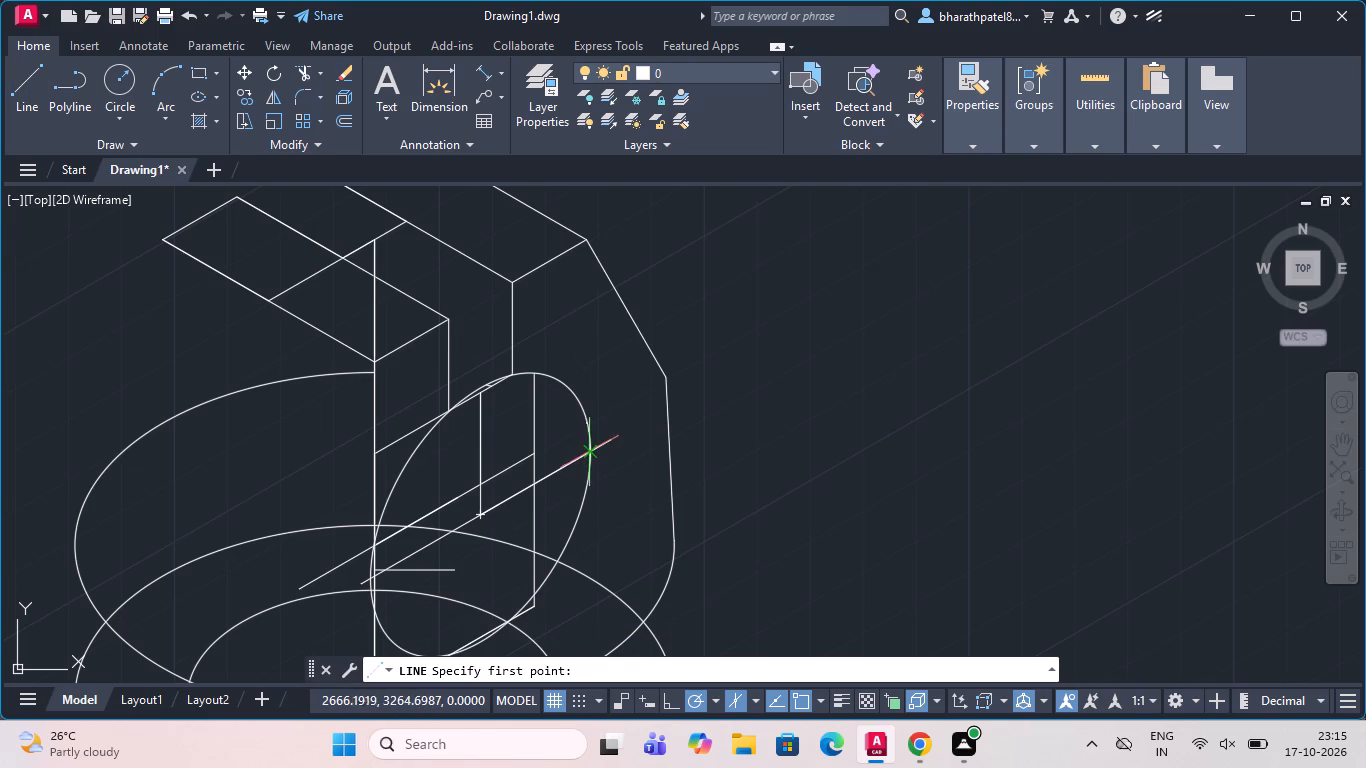
click(588, 452)
scroll(588, 449, down, 3)
scroll(585, 501, up, 3)
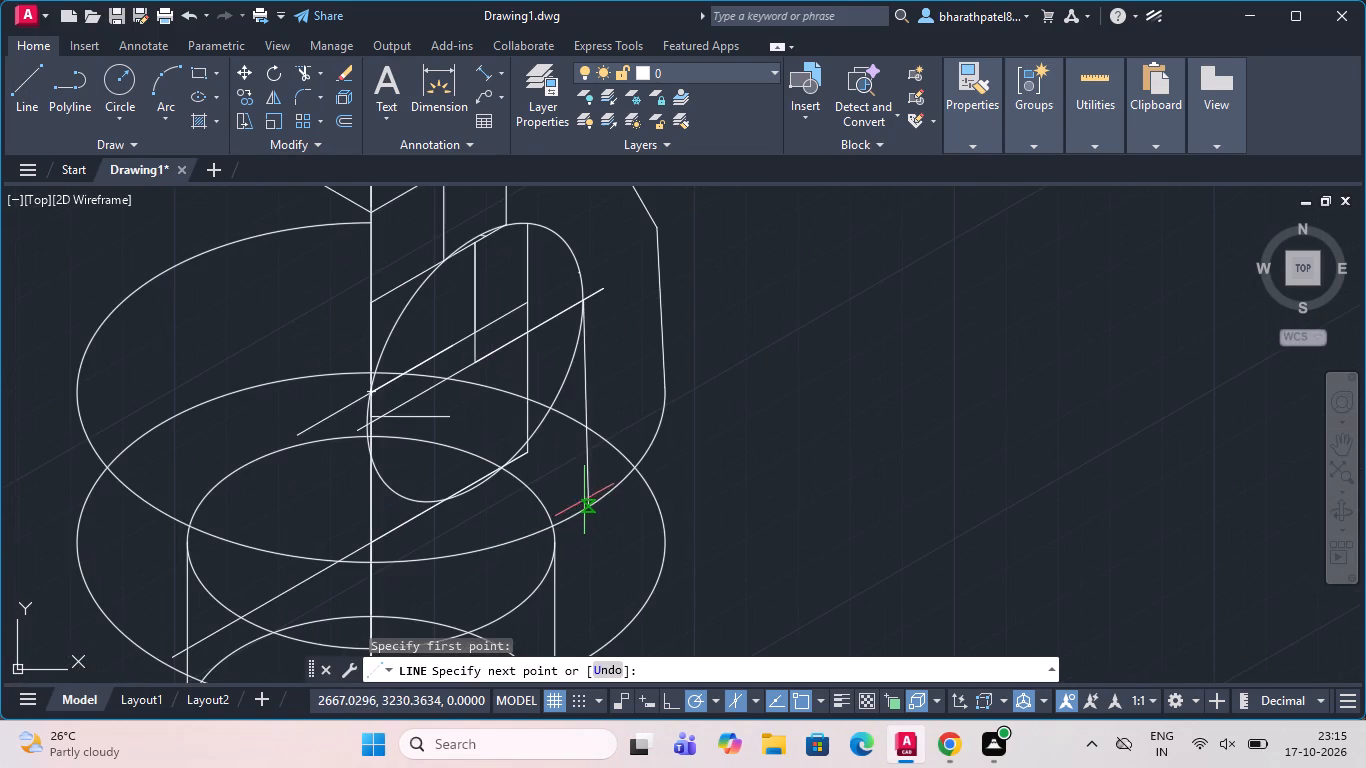
click(577, 474)
key(Escape)
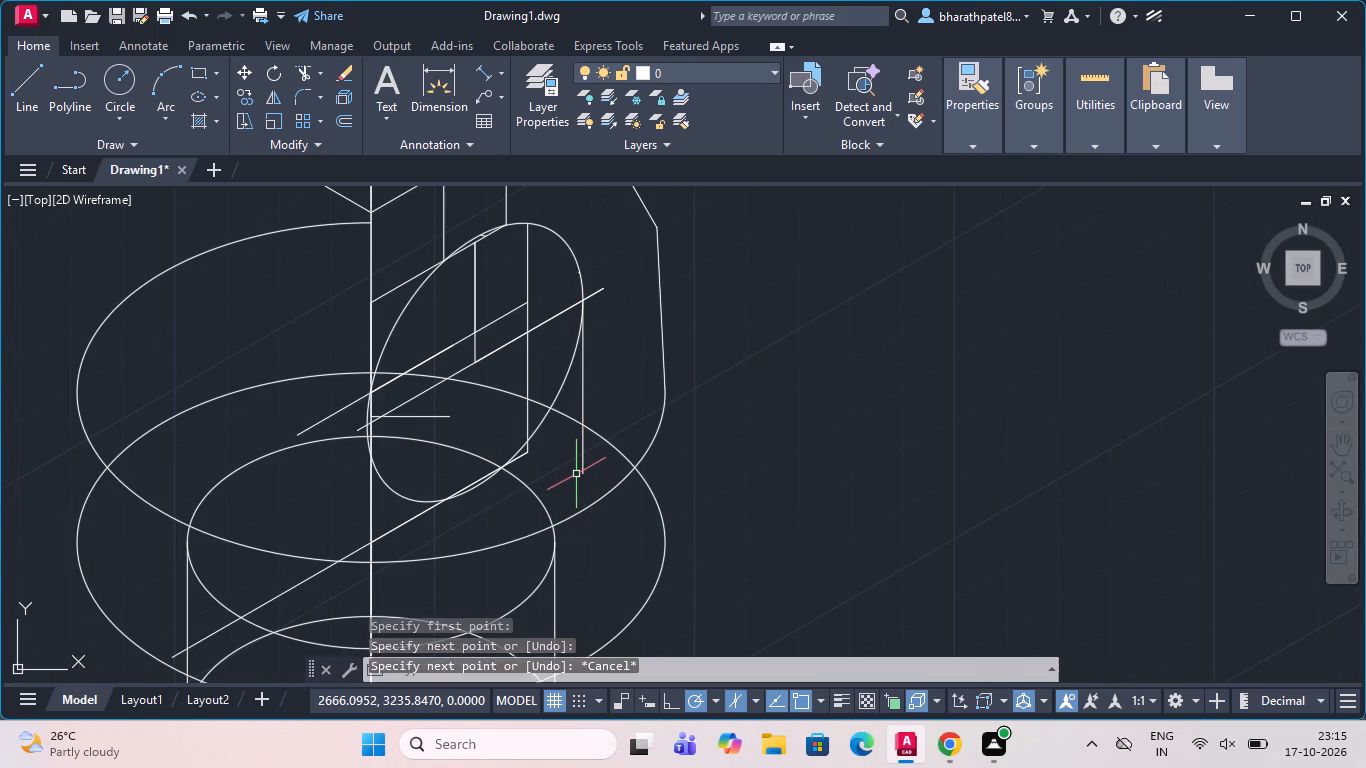
Draw a vertical line about 16 units long downward from the oblique line's inner crossing with the isocircle, beside the central axis.
scroll(576, 476, down, 2)
scroll(568, 388, up, 2)
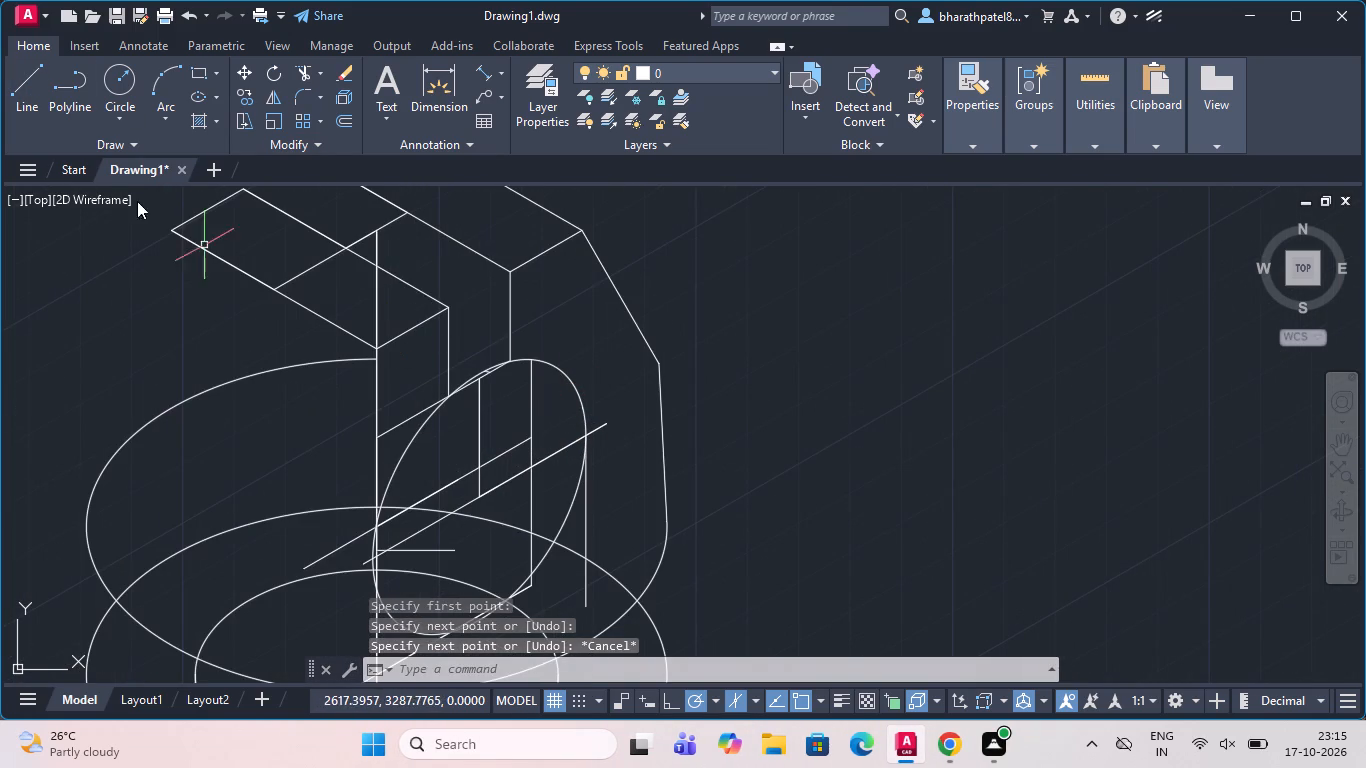
click(19, 69)
scroll(300, 278, down, 1)
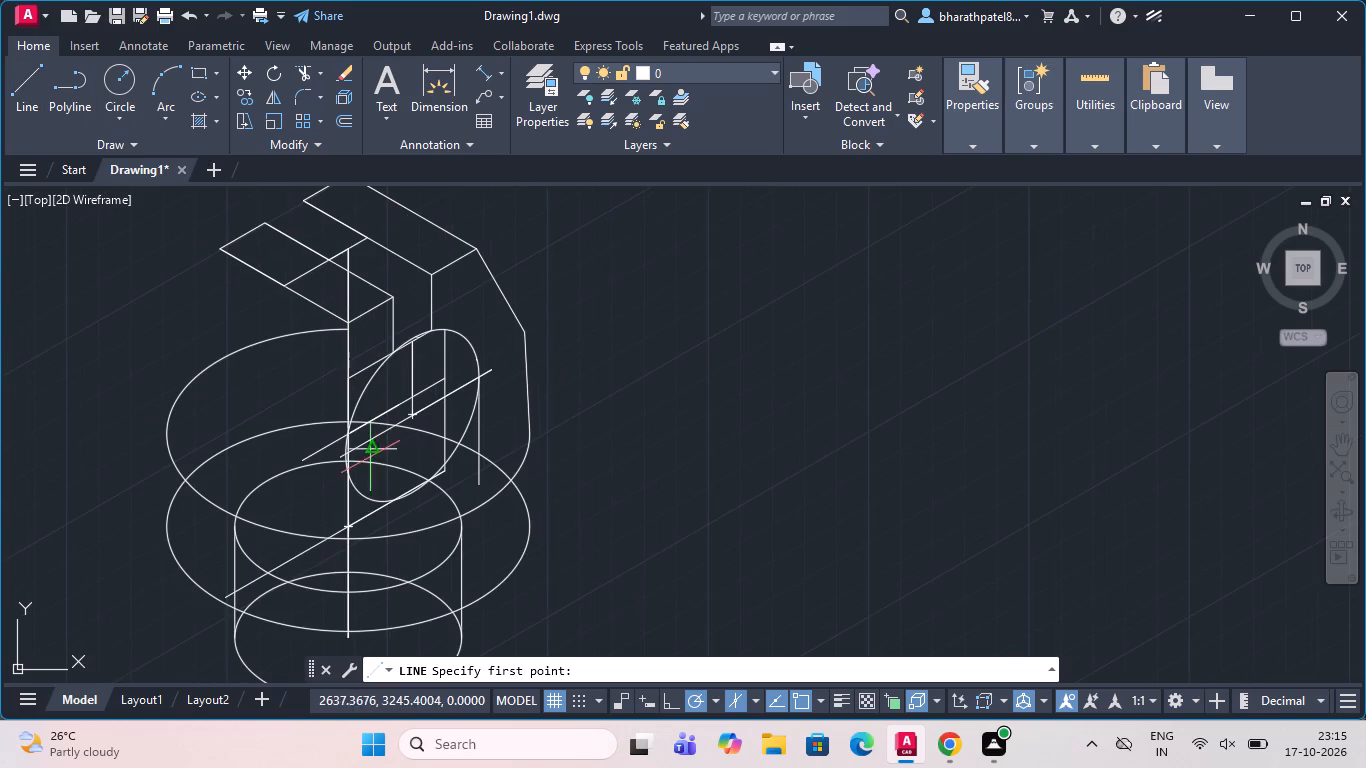
scroll(348, 457, up, 6)
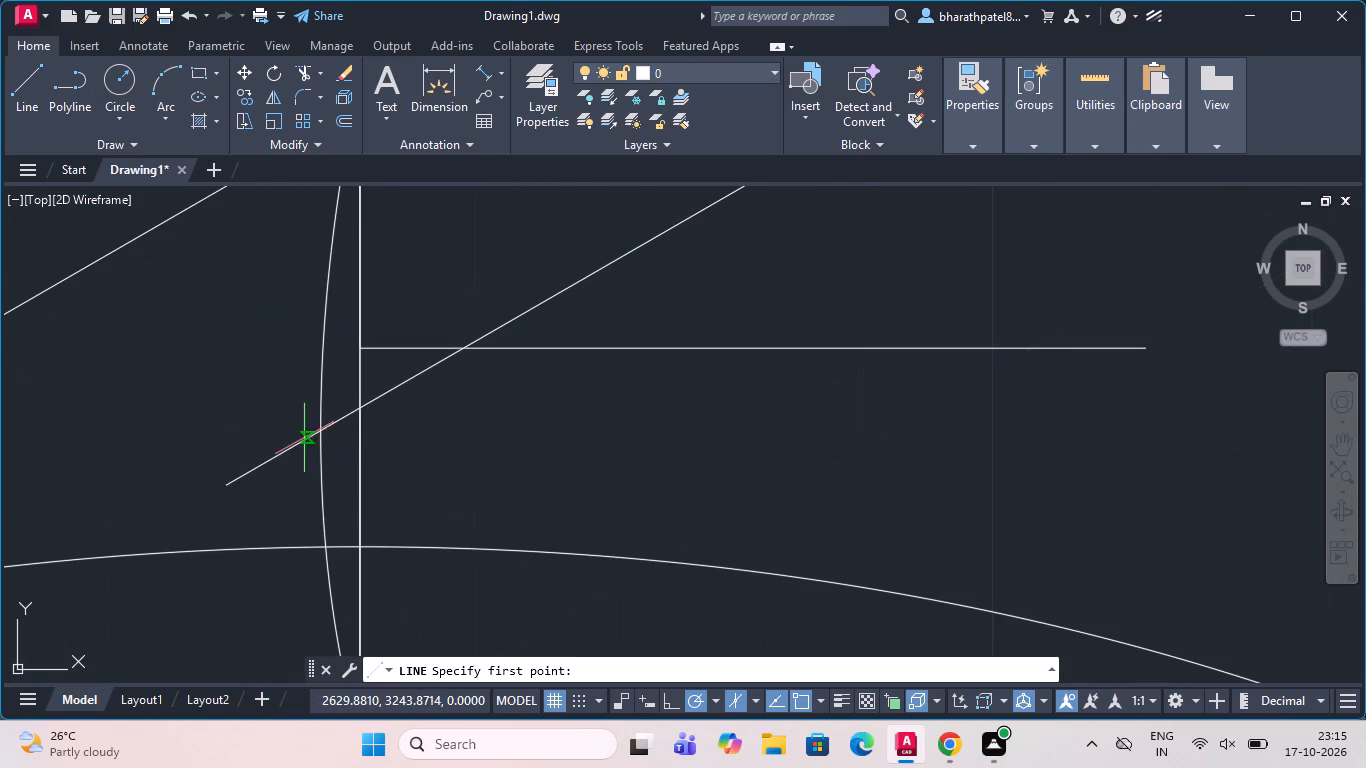
click(319, 429)
scroll(317, 421, down, 4)
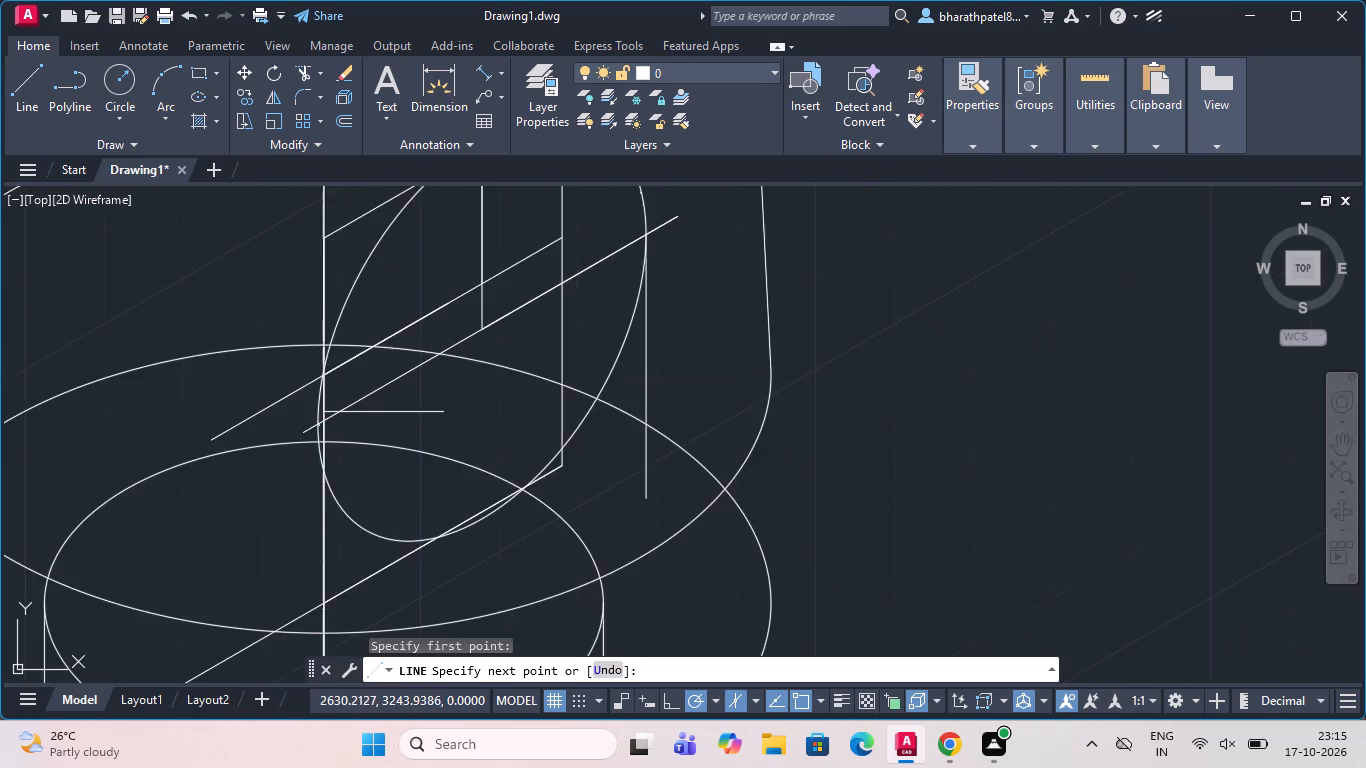
scroll(317, 421, down, 1)
scroll(318, 510, up, 3)
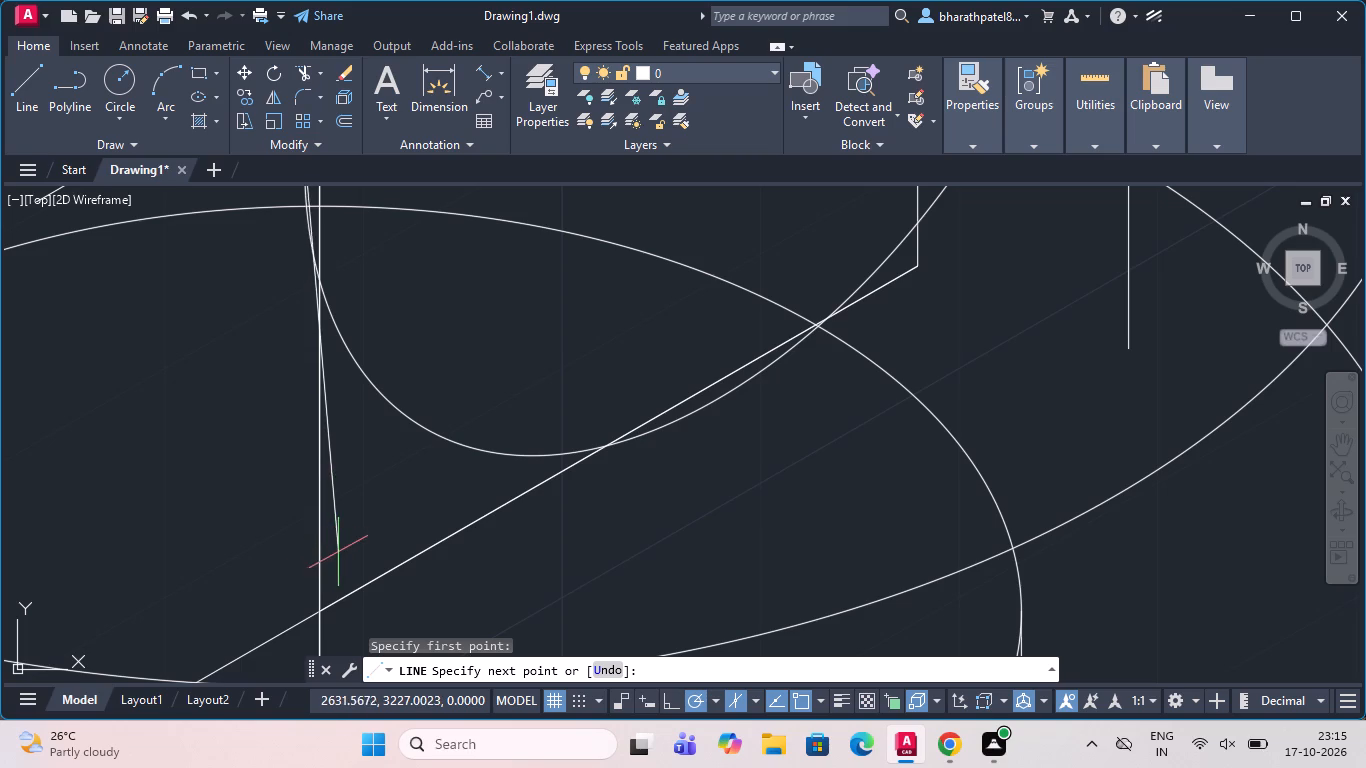
scroll(338, 552, down, 2)
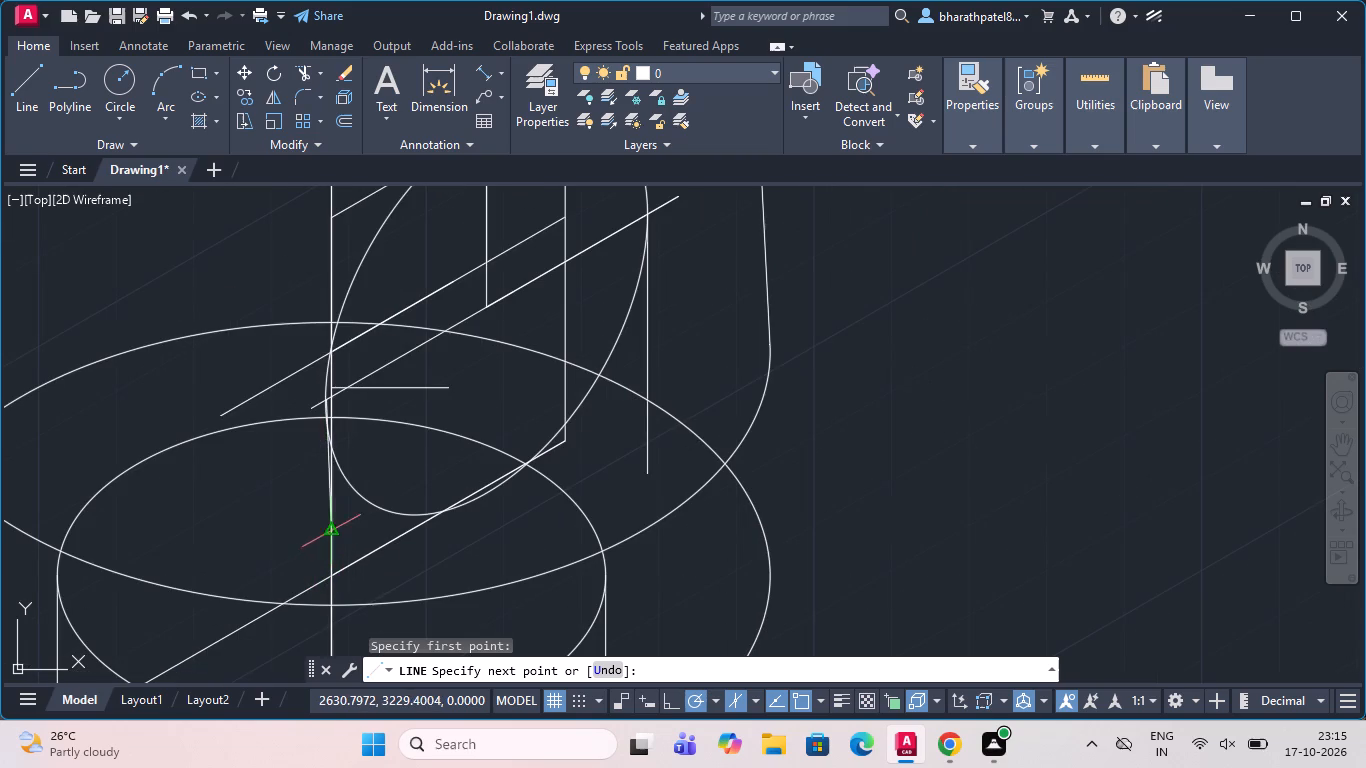
scroll(326, 517, up, 3)
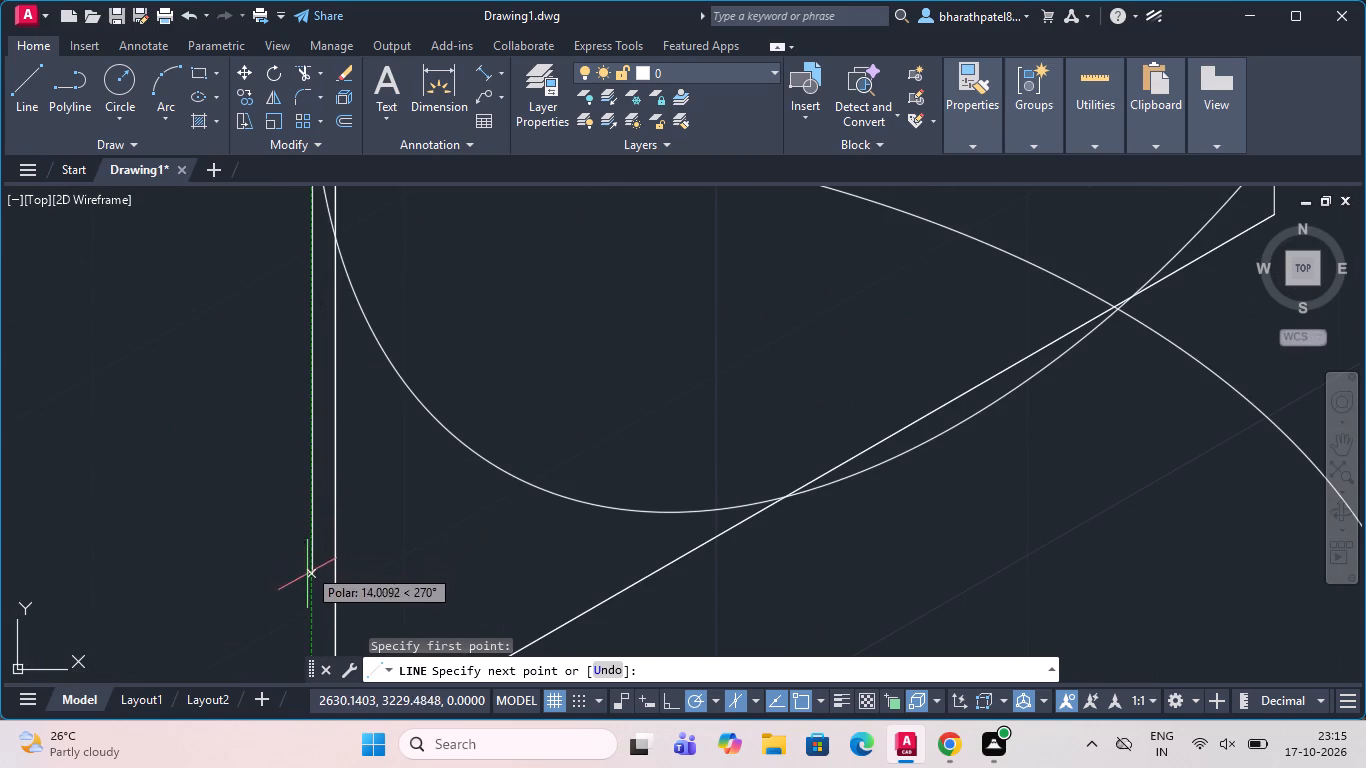
click(310, 633)
key(Escape)
Examine the upright's prongs and the isocircle with its oblique and vertical lines against the rest of the part.
scroll(310, 633, down, 3)
scroll(492, 456, down, 2)
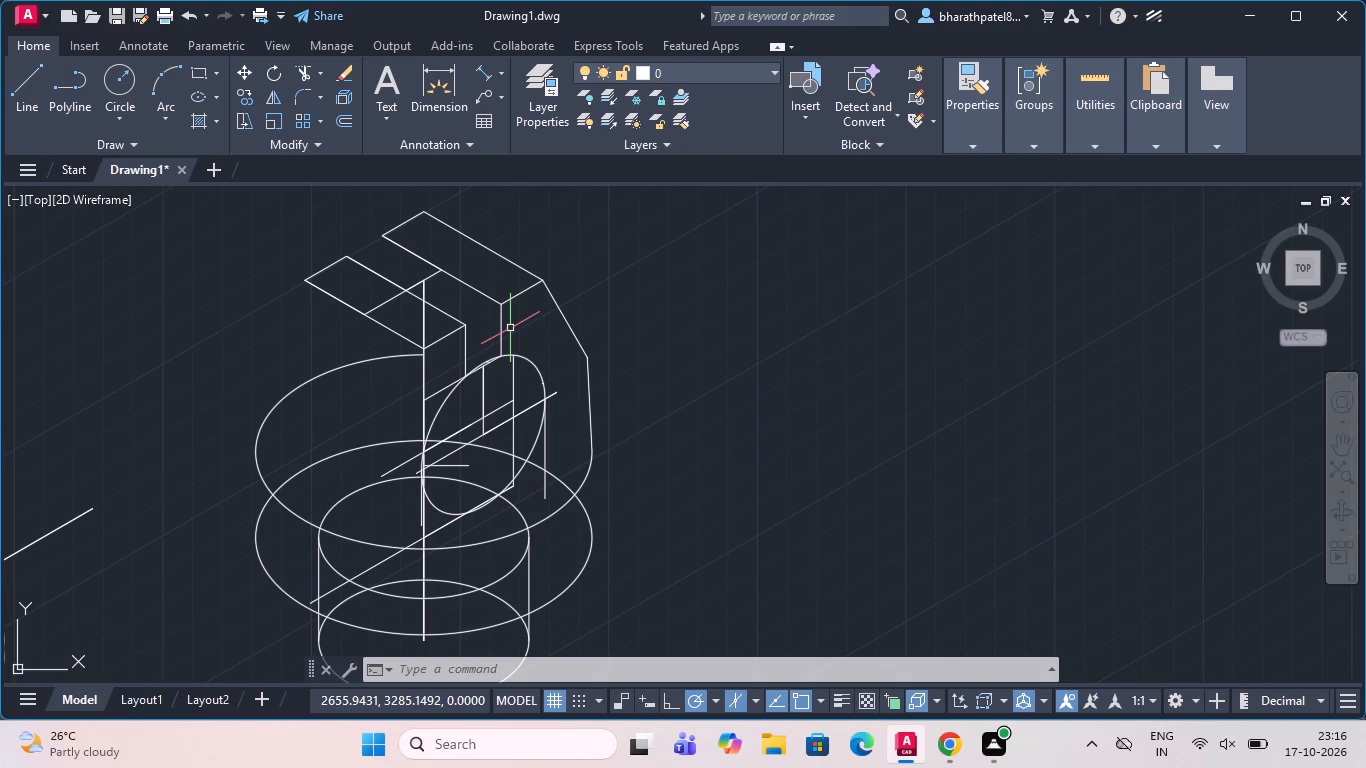
scroll(516, 362, down, 2)
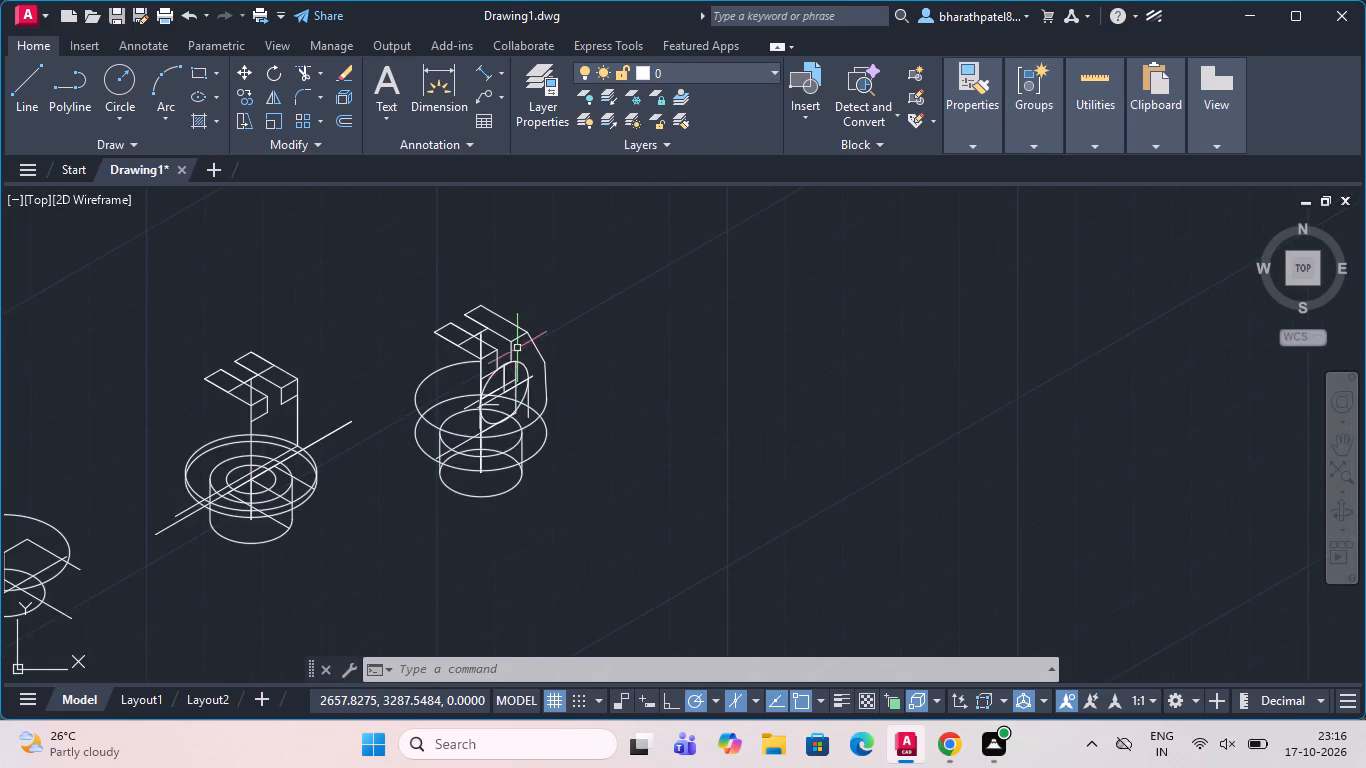
scroll(517, 346, up, 5)
scroll(483, 354, down, 2)
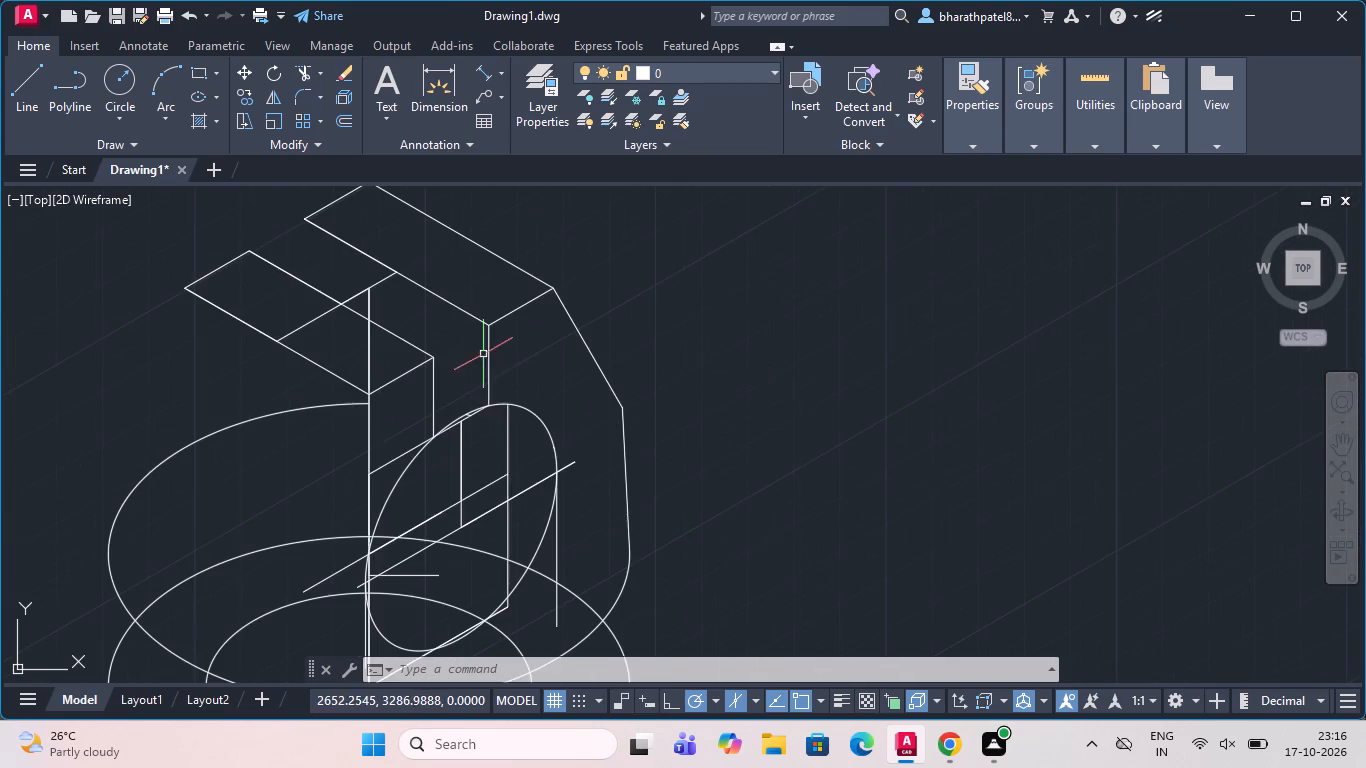
scroll(474, 475, up, 2)
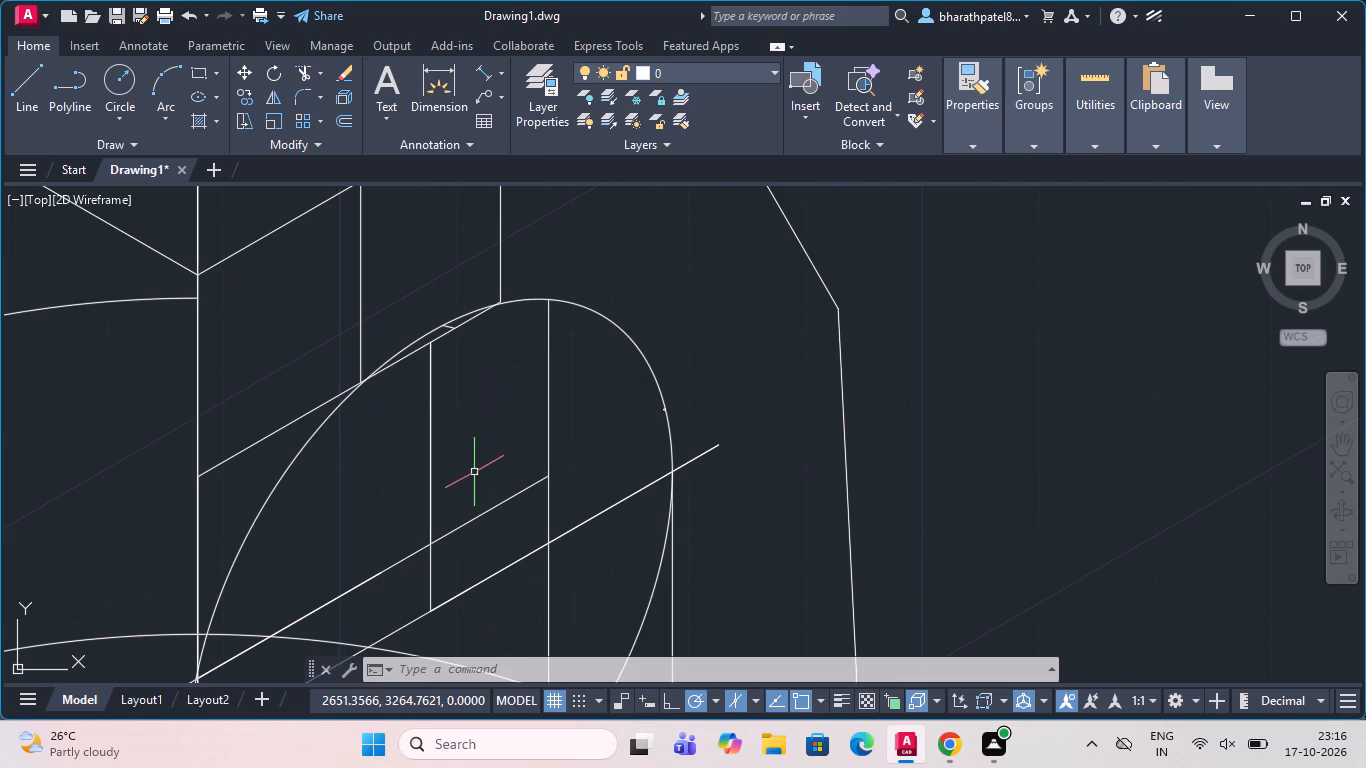
scroll(448, 473, down, 2)
scroll(389, 324, up, 1)
scroll(389, 324, down, 1)
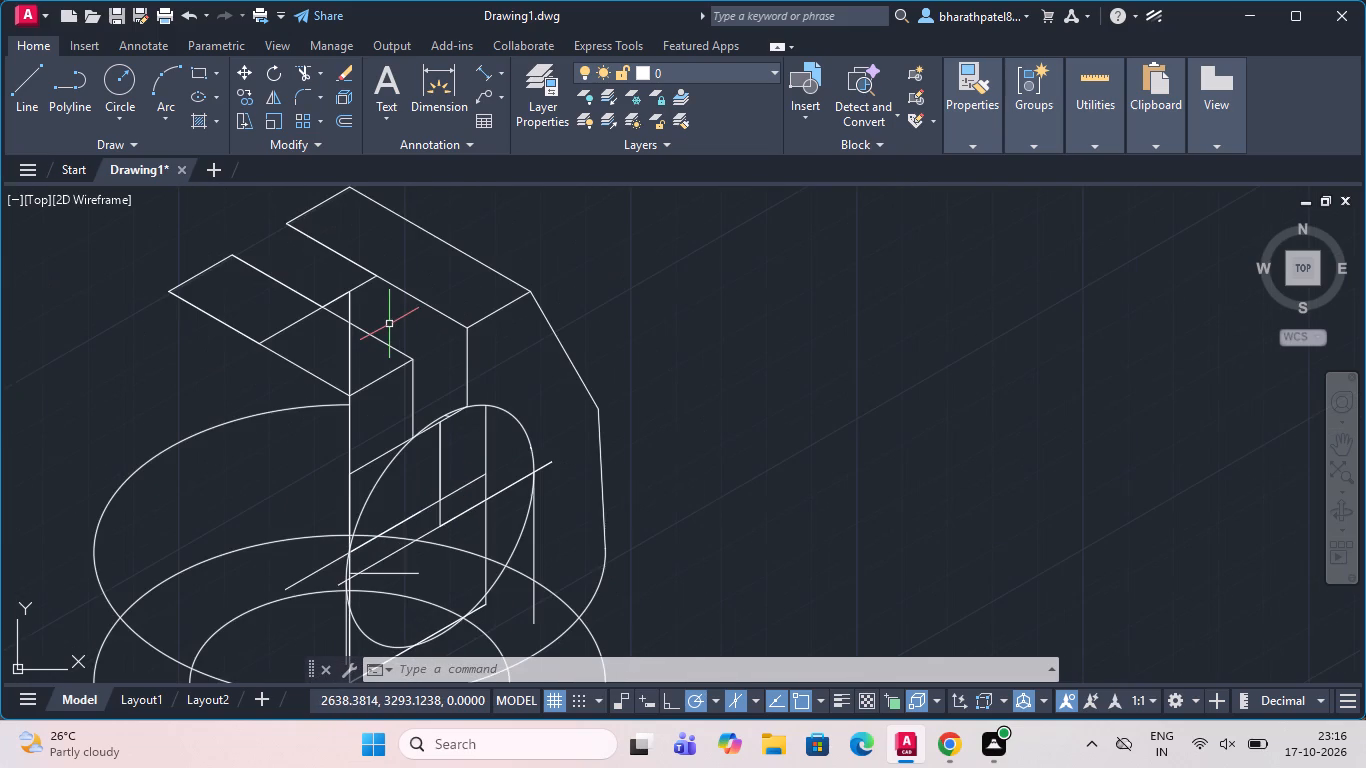
scroll(390, 328, up, 1)
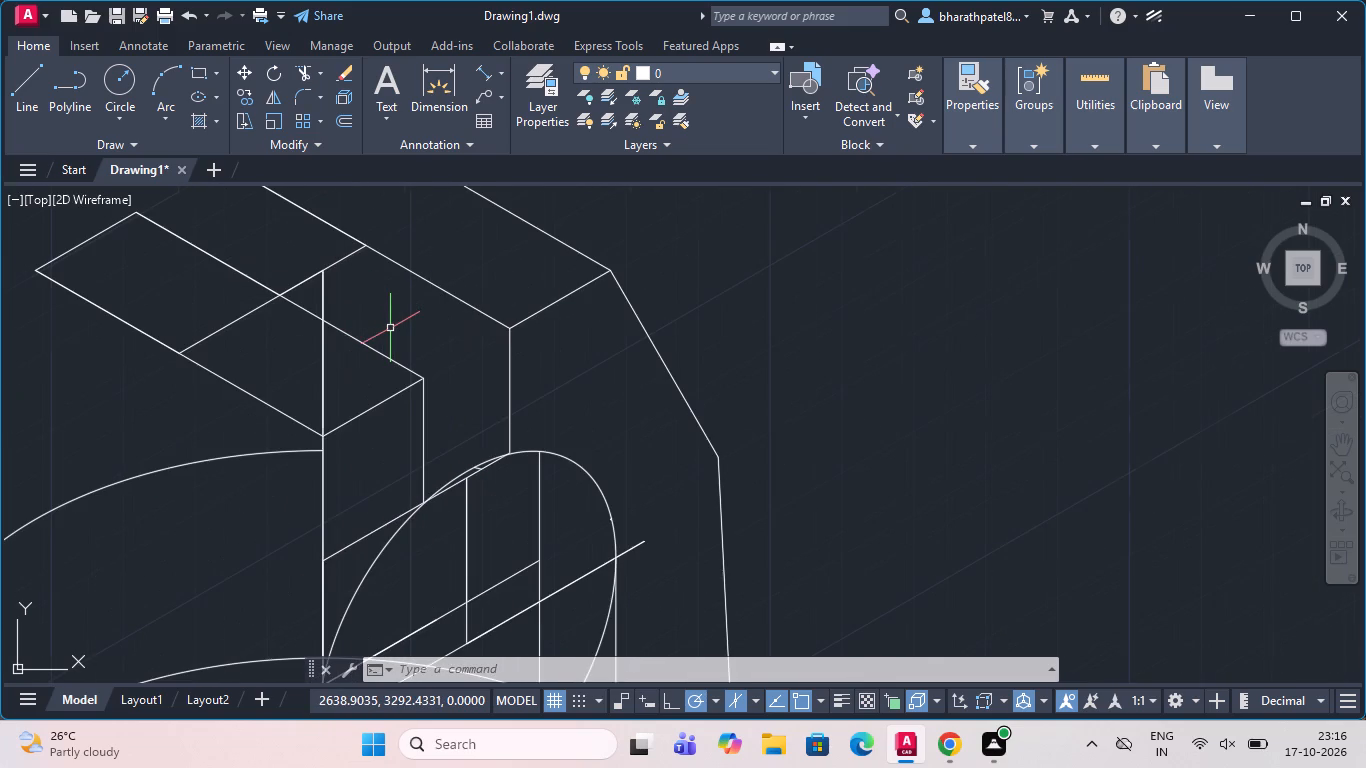
scroll(390, 329, down, 2)
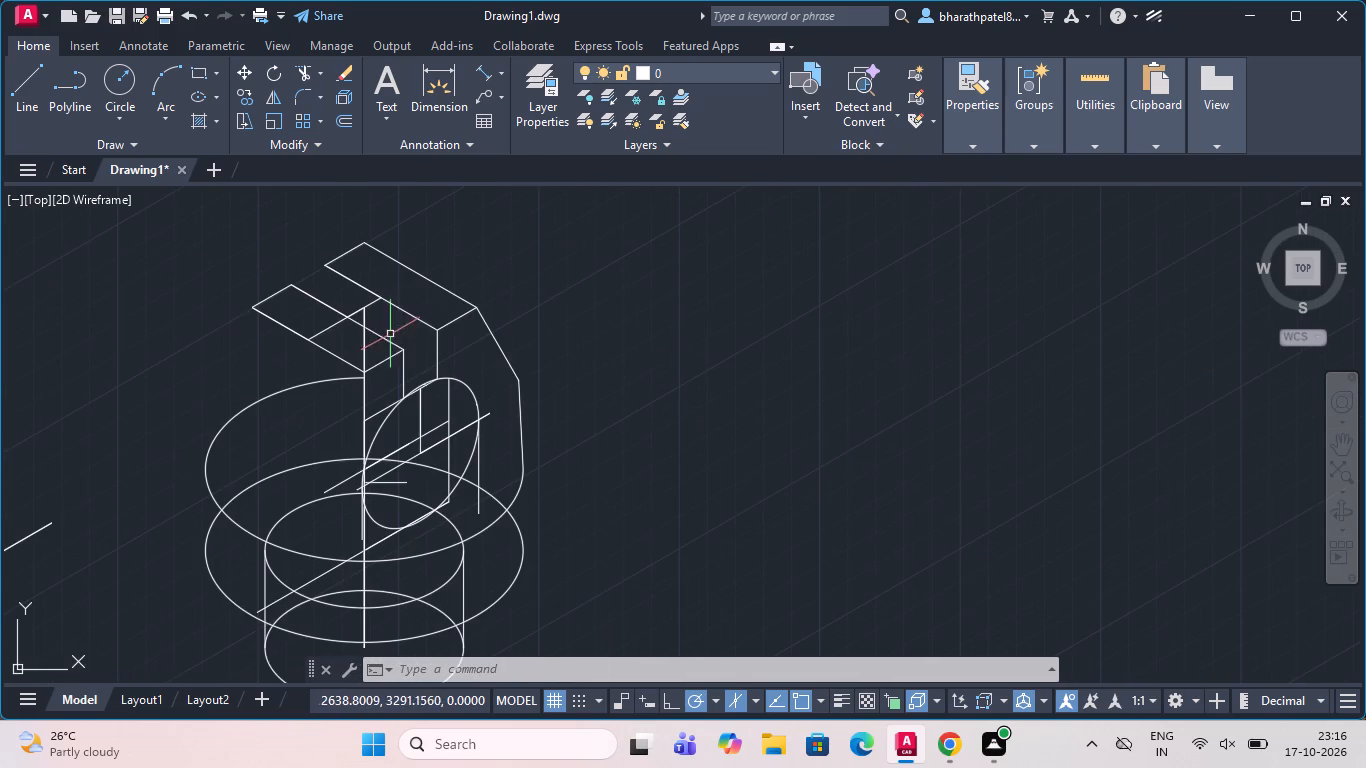
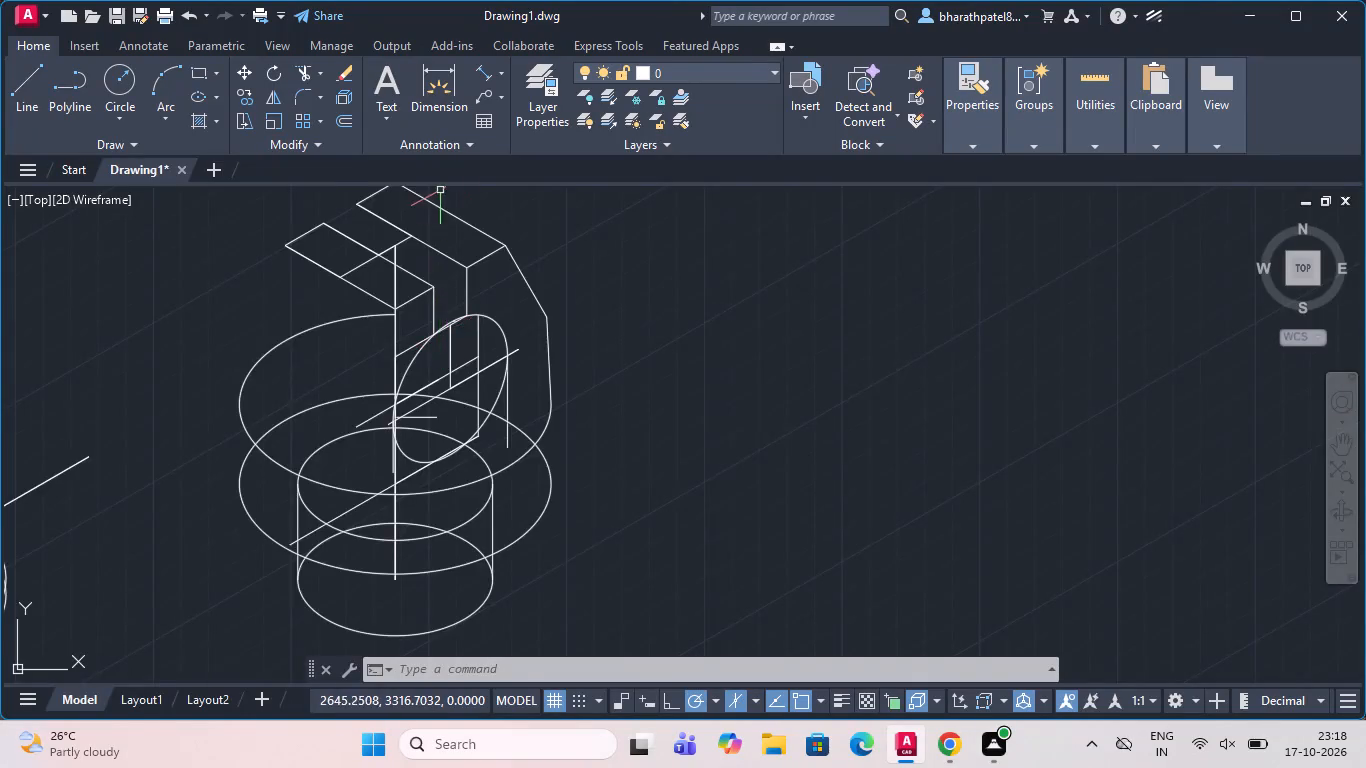
Draw a 50-unit line straight down from the upright's front corner below the top plate.
scroll(440, 190, up, 1)
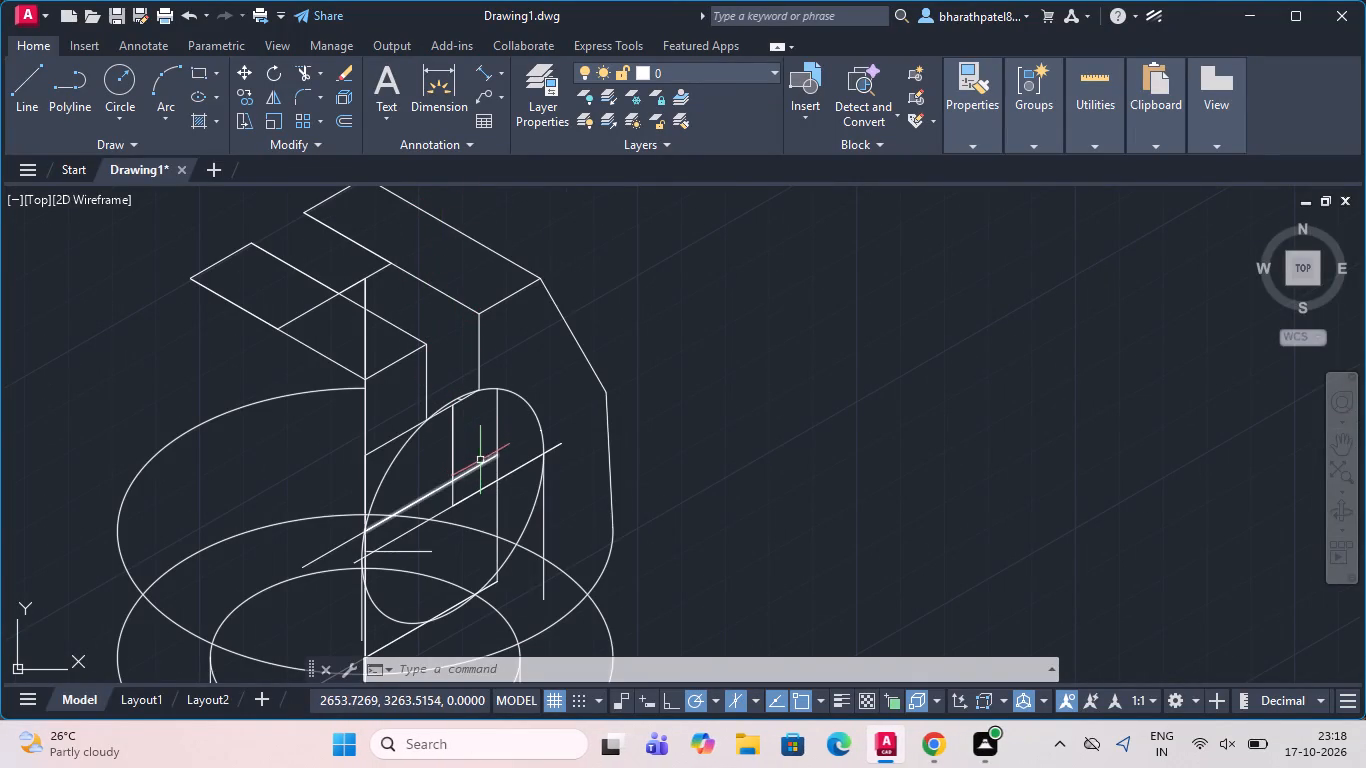
click(15, 78)
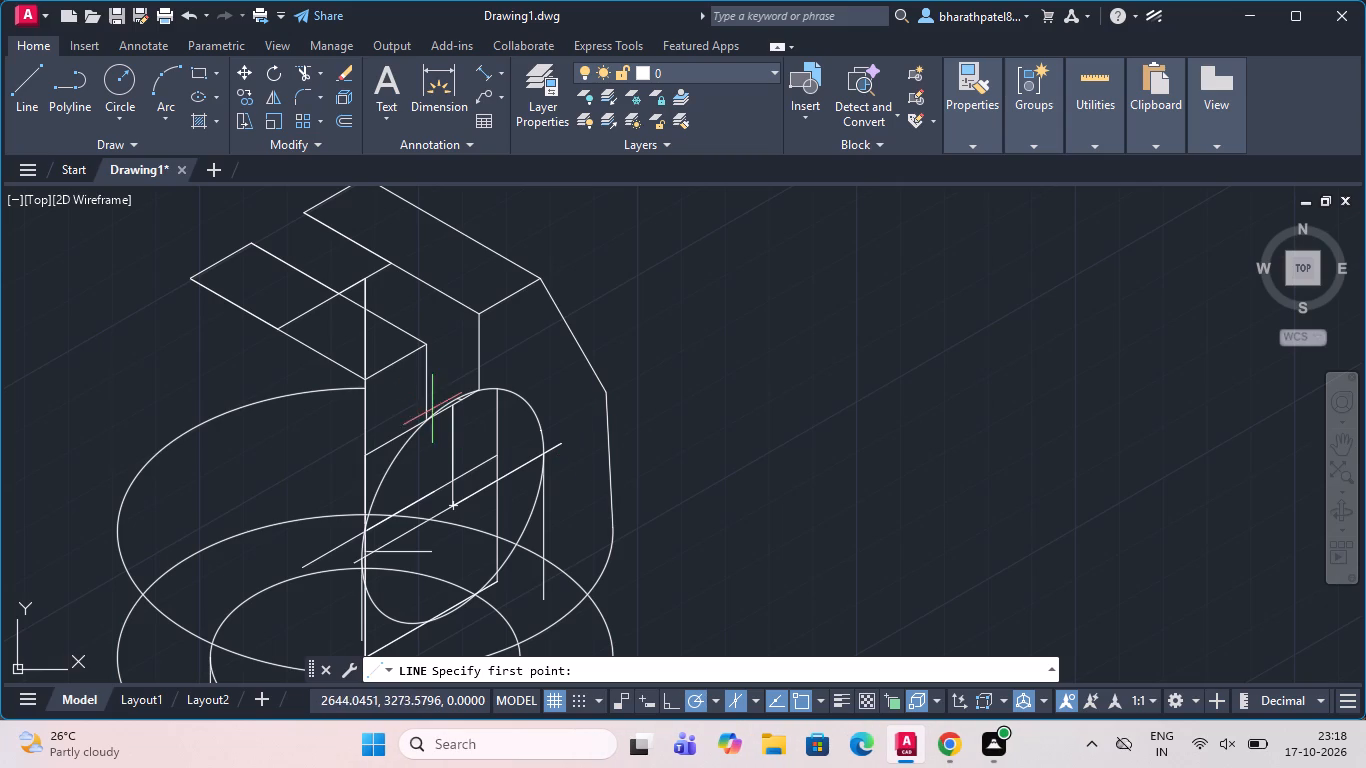
scroll(434, 412, up, 2)
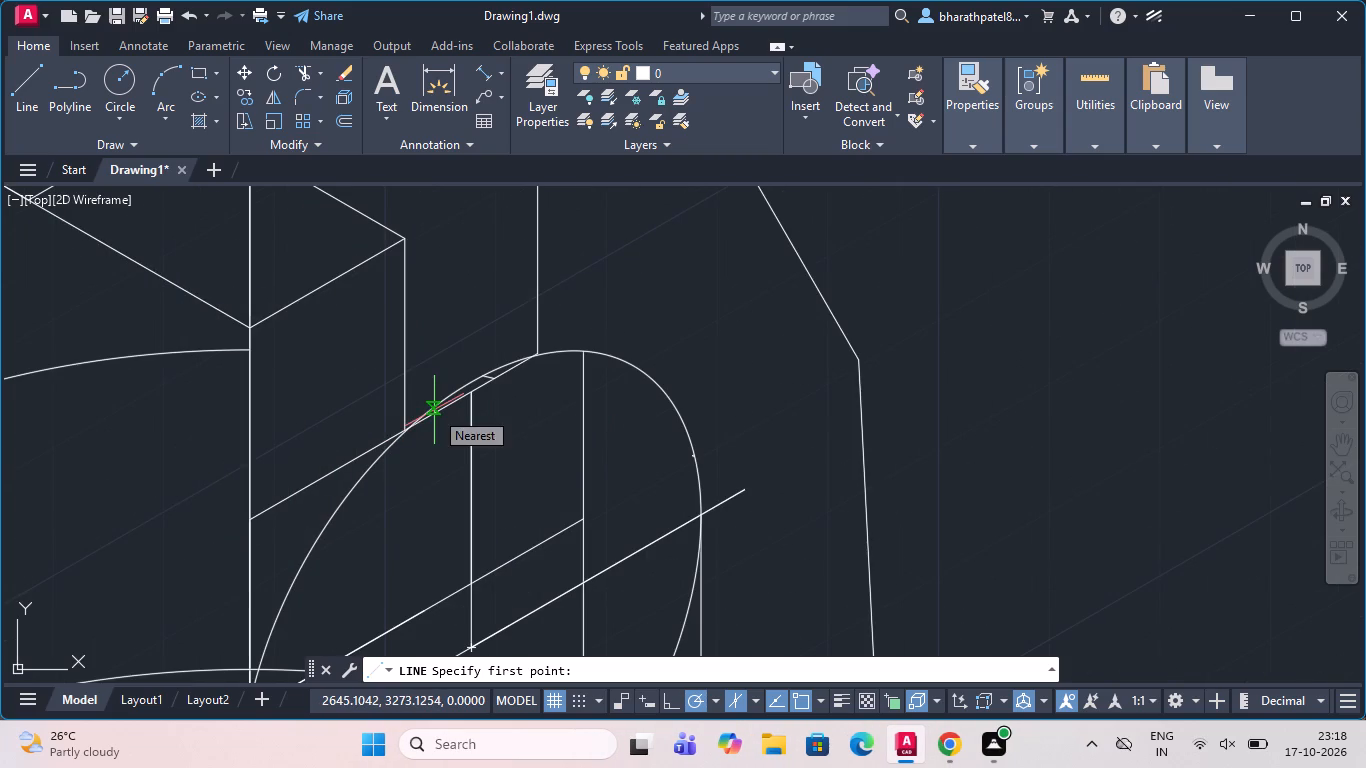
scroll(431, 410, down, 2)
click(30, 90)
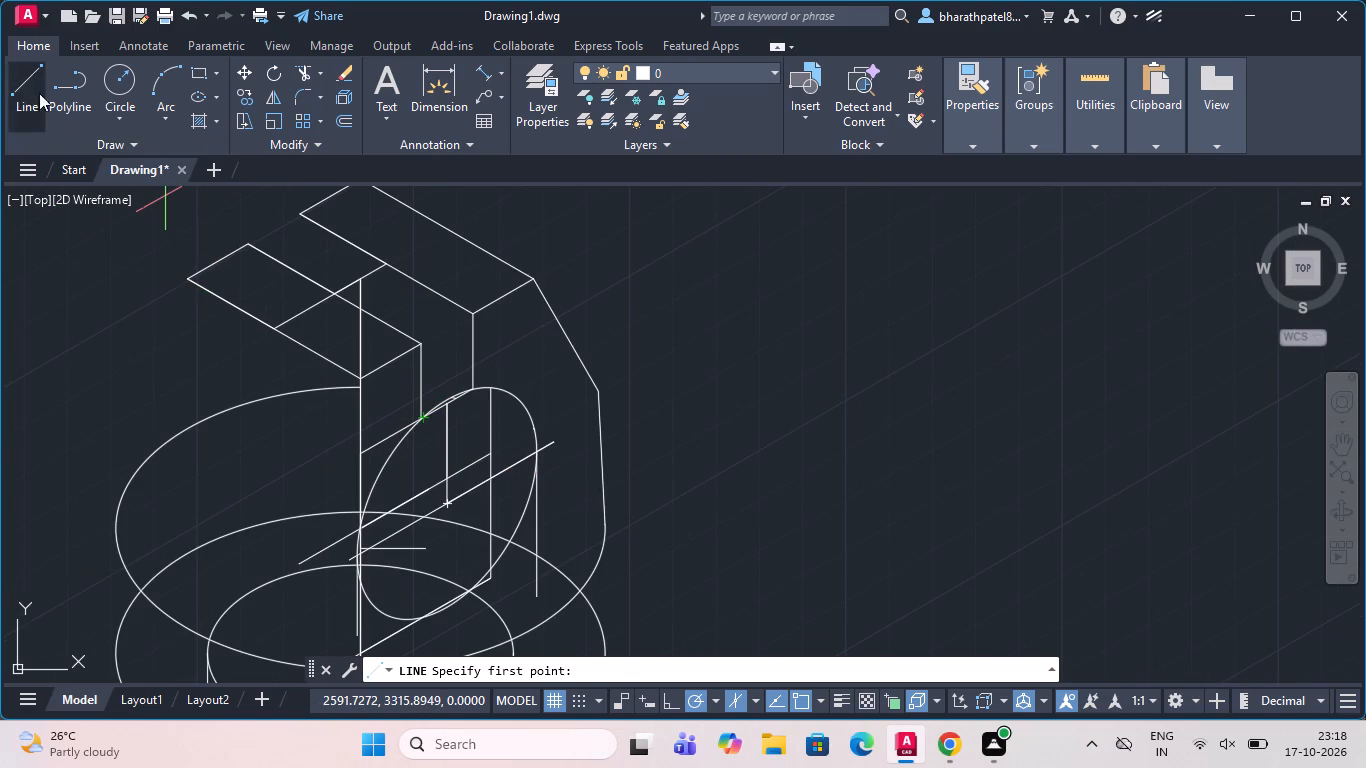
click(474, 320)
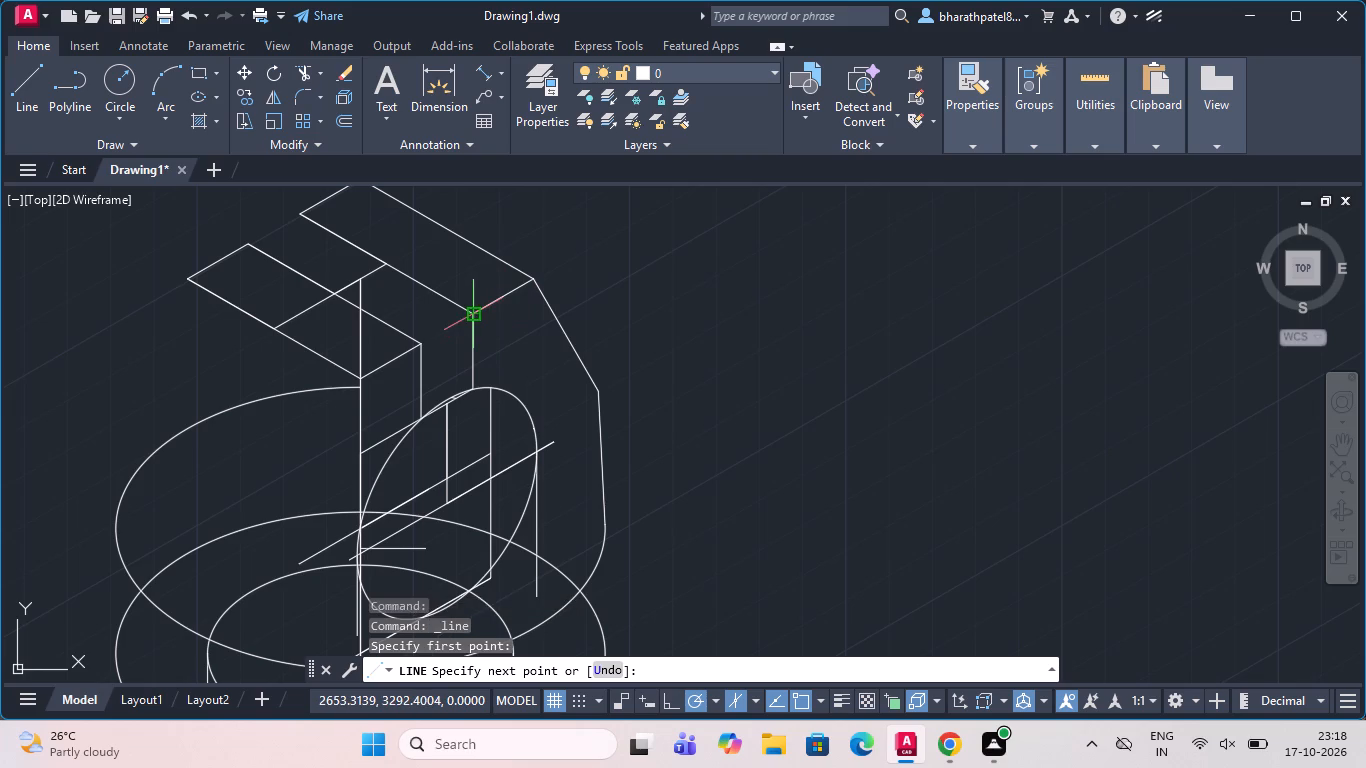
scroll(474, 320, down, 2)
scroll(479, 441, up, 4)
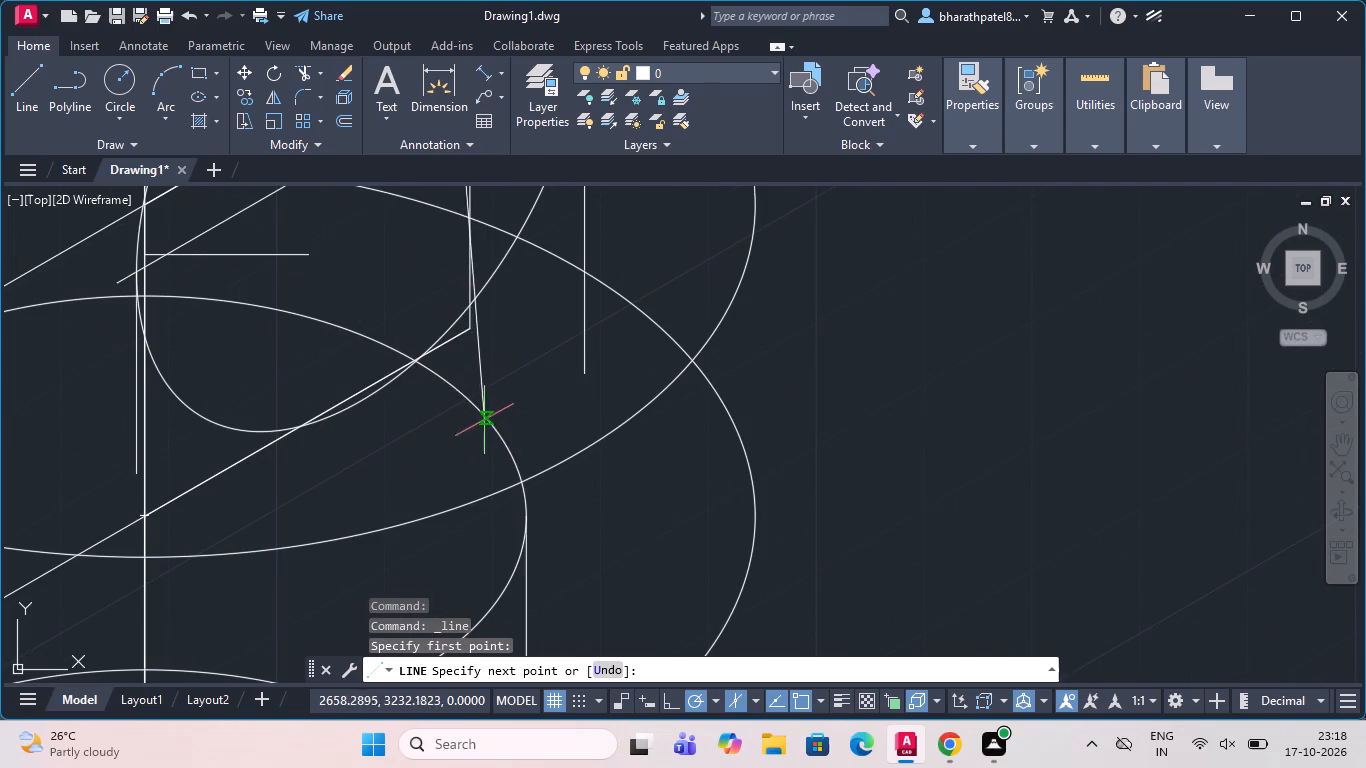
scroll(462, 385, down, 3)
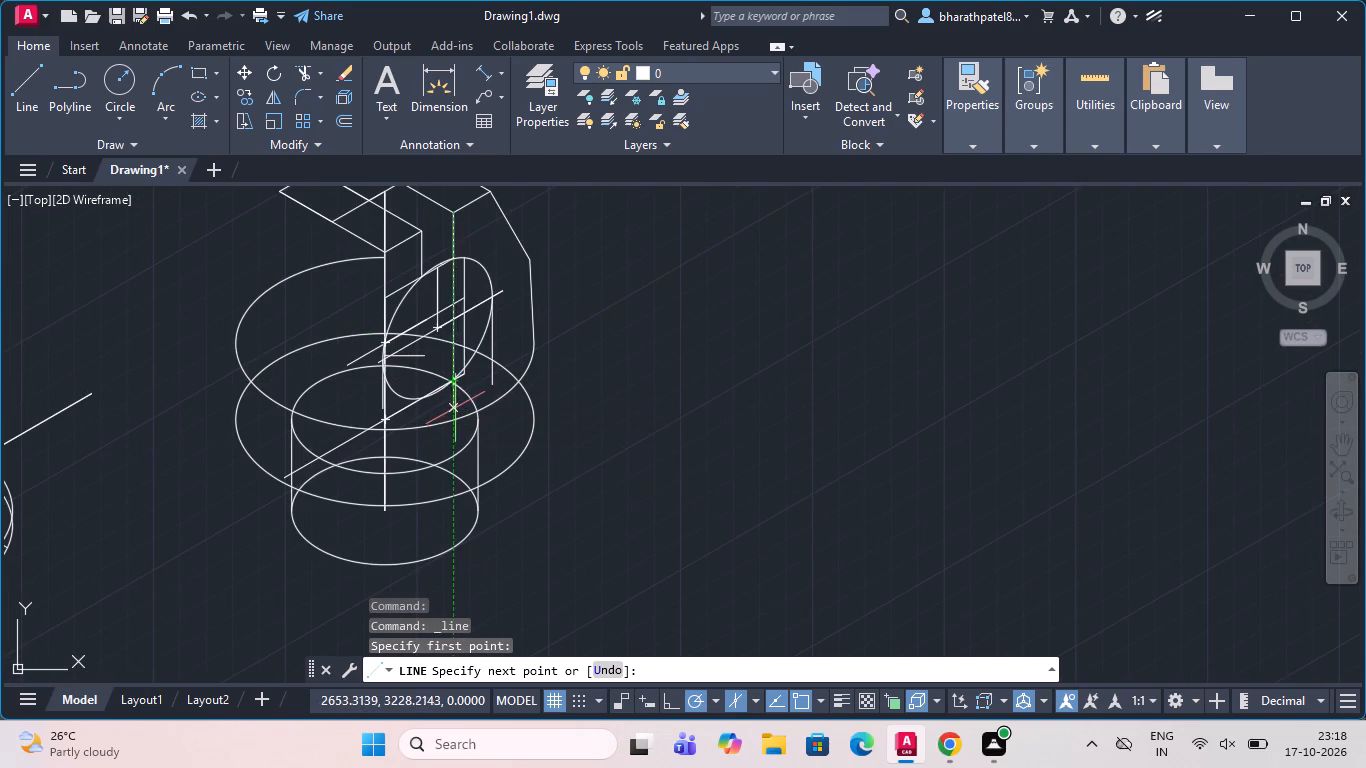
scroll(454, 407, up, 2)
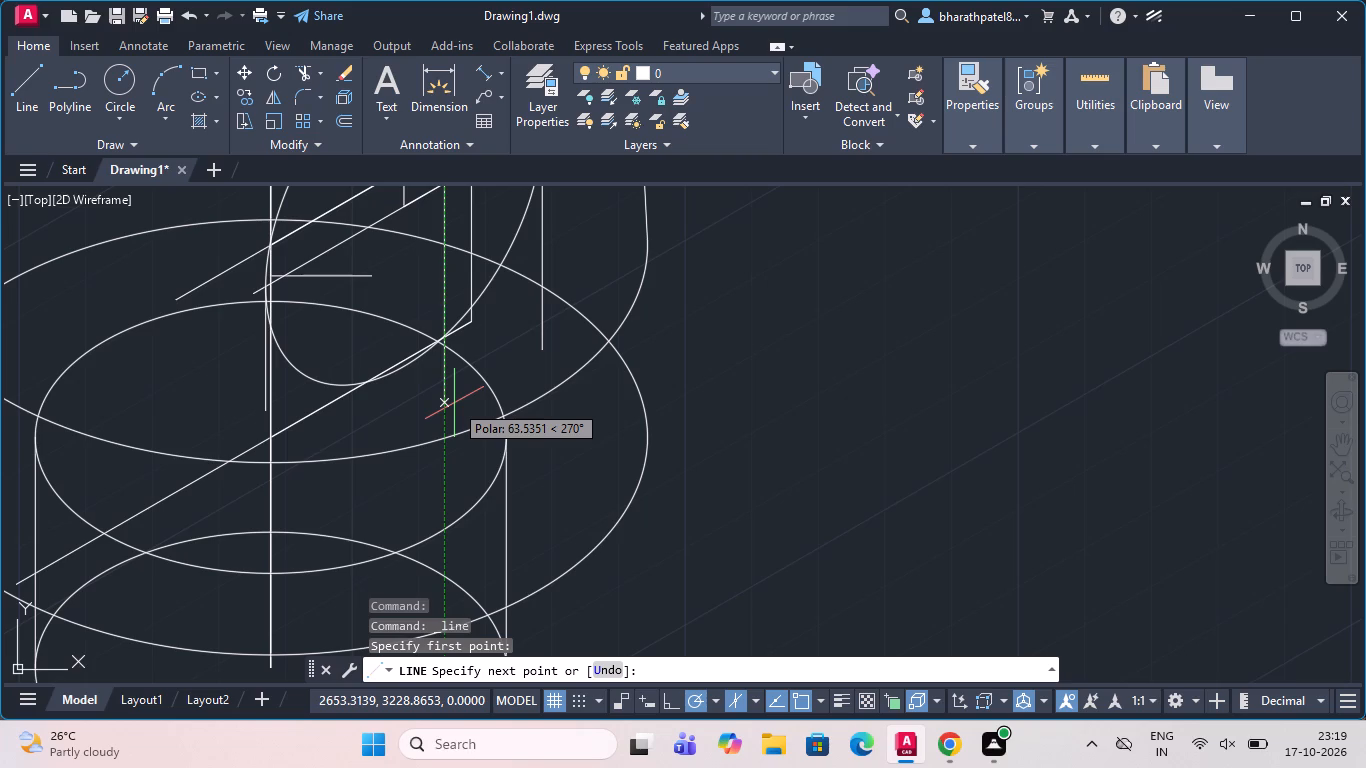
text(50)
key(Return)
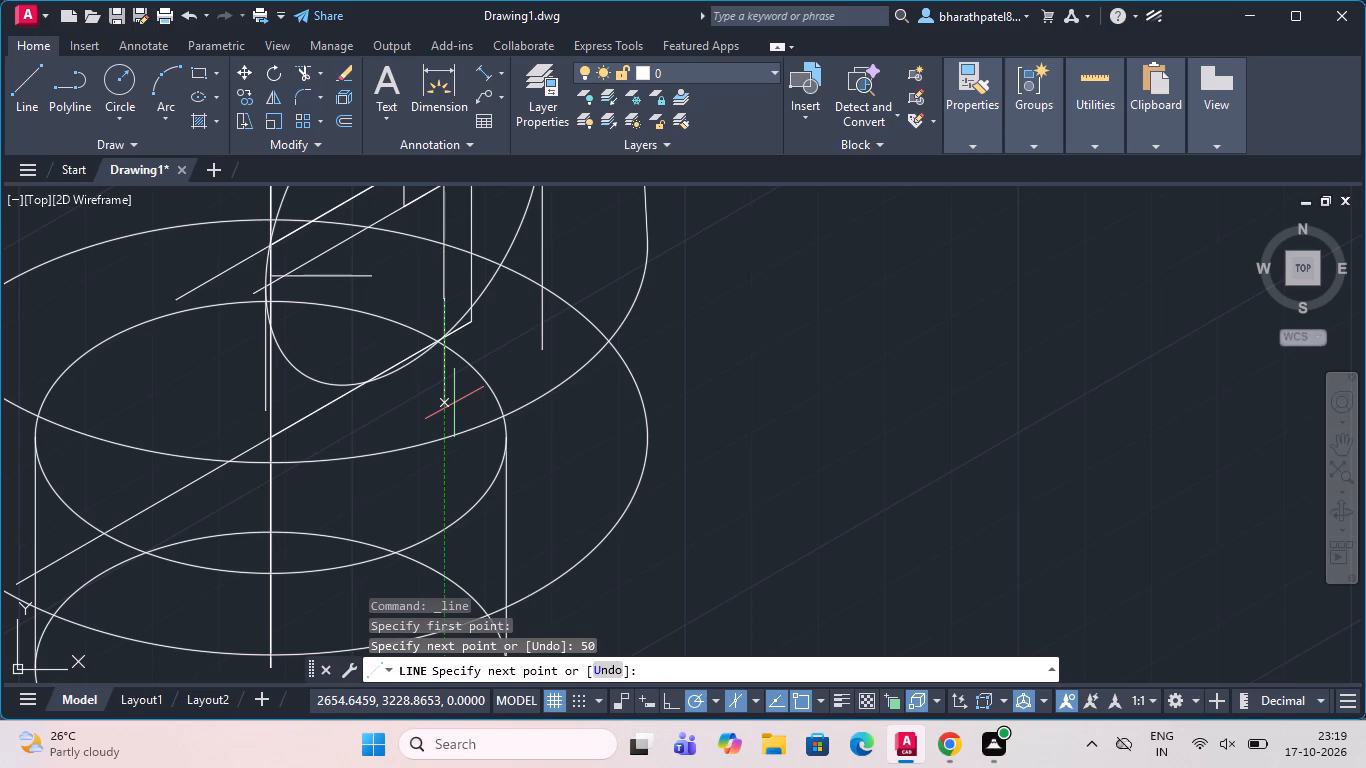
Continue from the lower end of the vertical line with a segment about 46.7 units long at 30°, and finish the line.
scroll(466, 376, down, 2)
scroll(476, 329, up, 1)
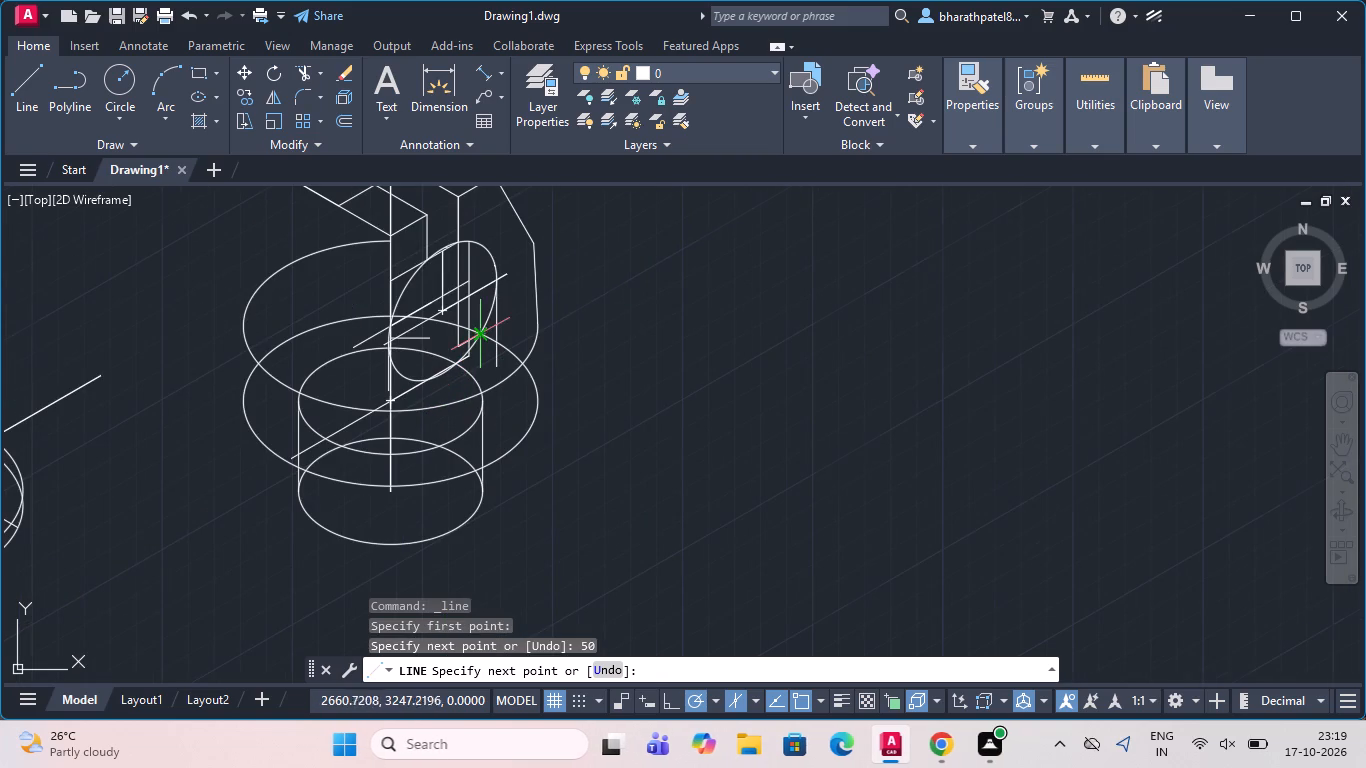
scroll(476, 329, up, 2)
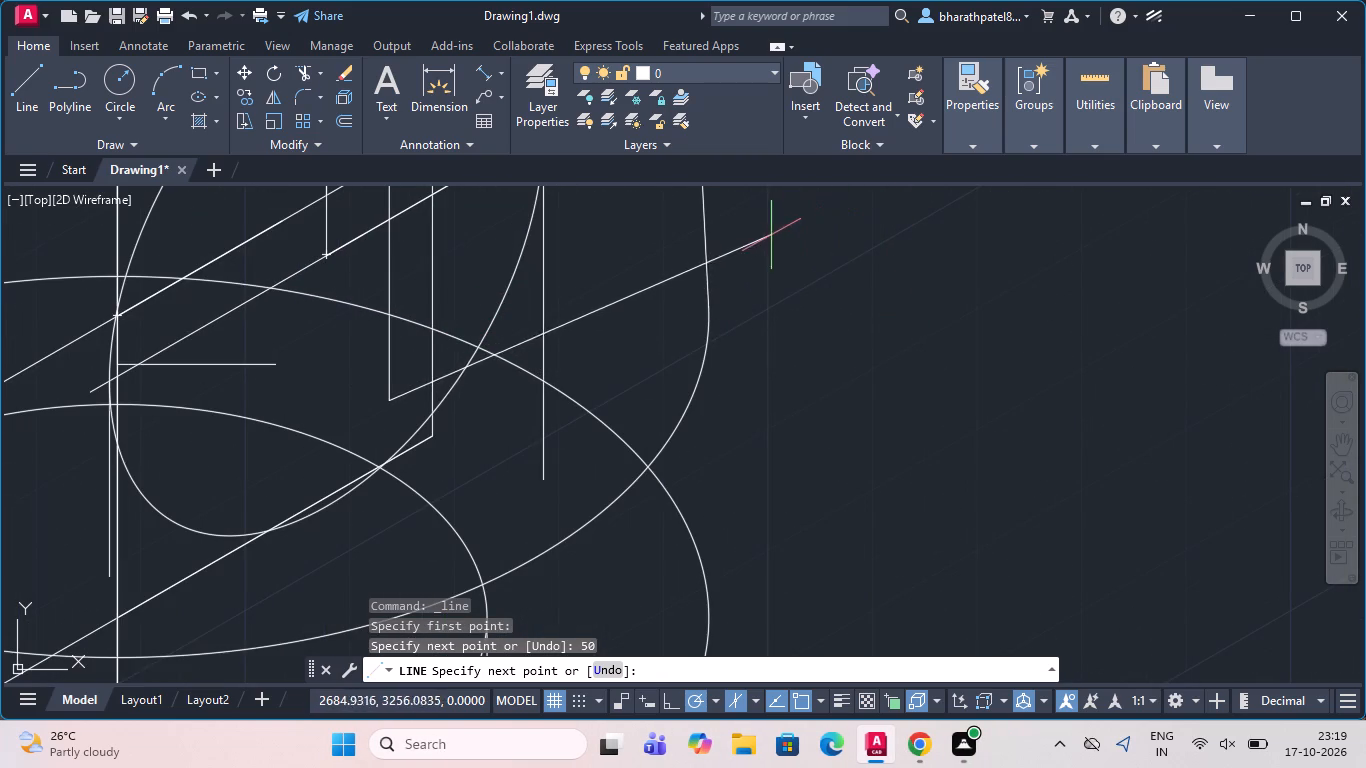
scroll(712, 378, down, 3)
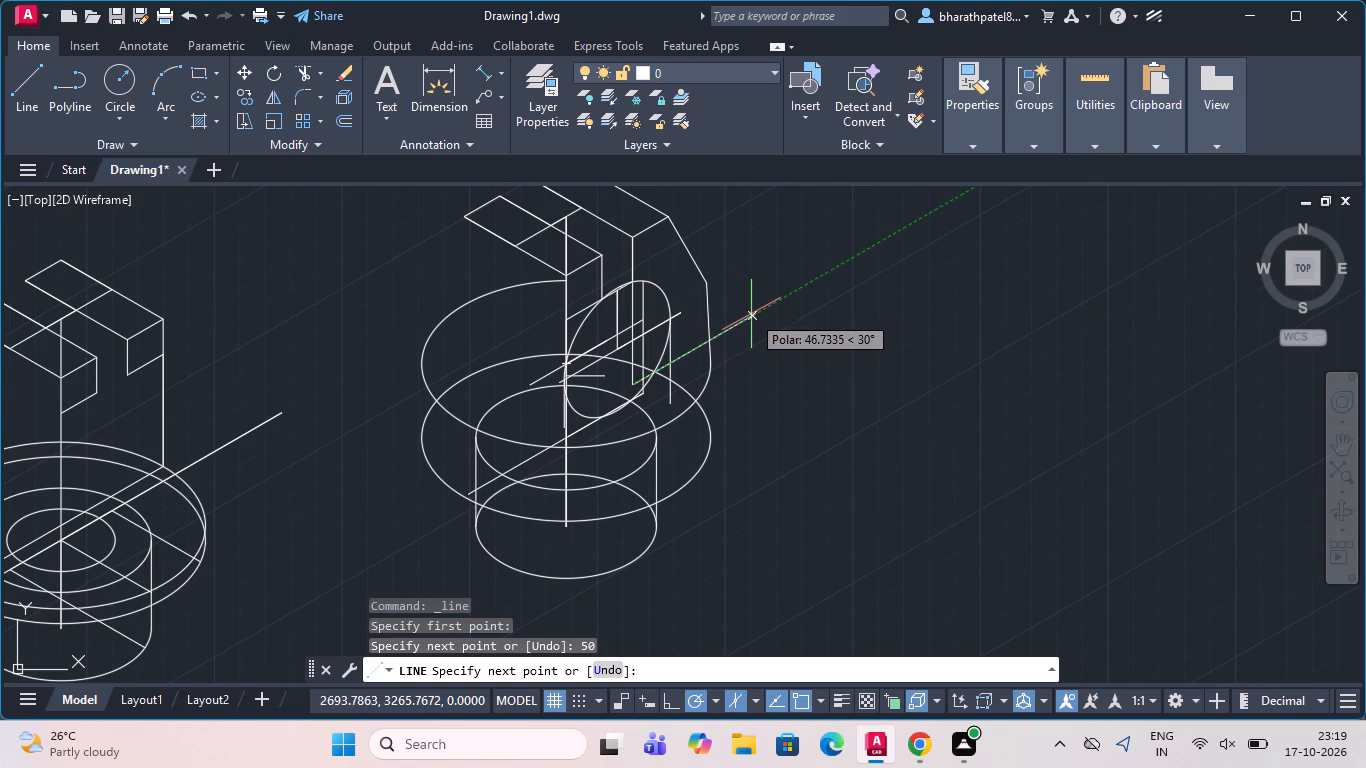
click(750, 312)
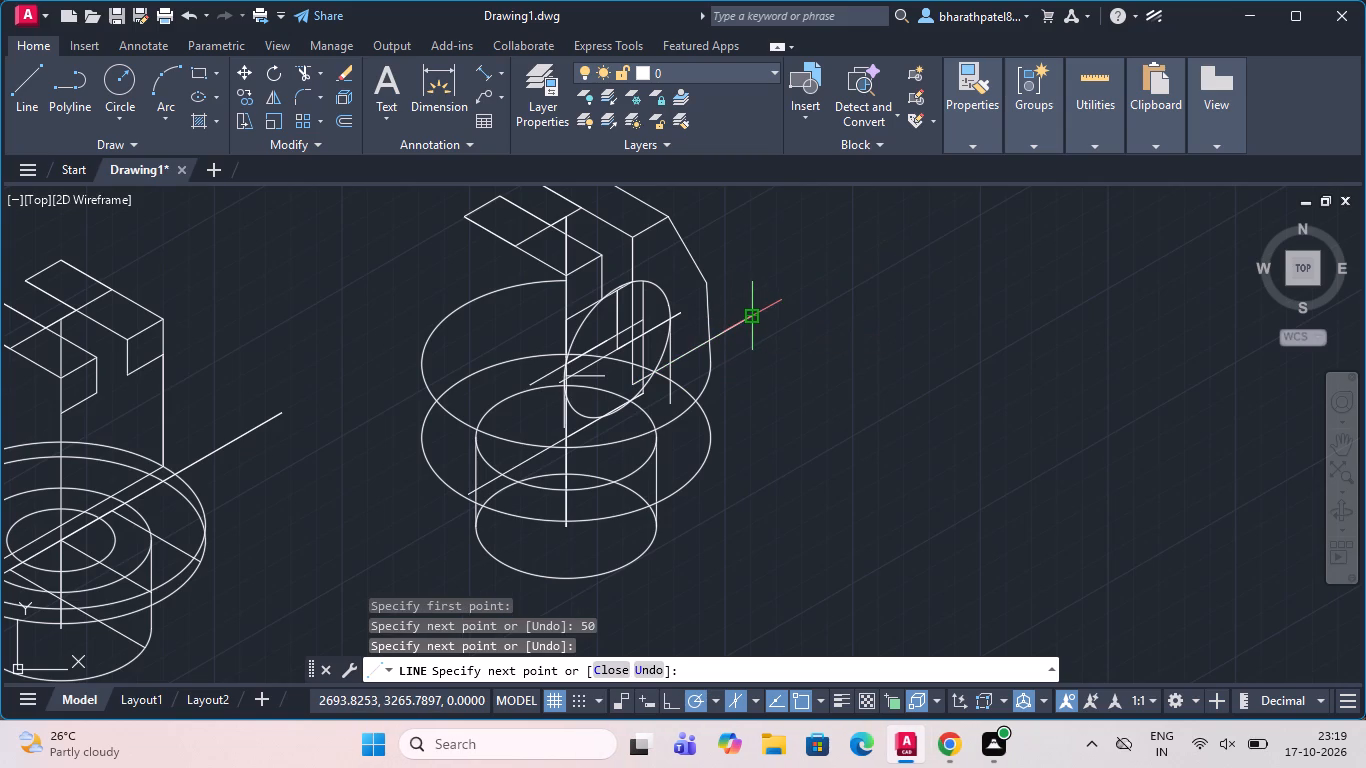
key(Escape)
Trim the upper-right part of the upright ellipse and the line portions crossing it, to the right of the 50-unit vertical line.
scroll(746, 316, down, 2)
scroll(742, 305, up, 3)
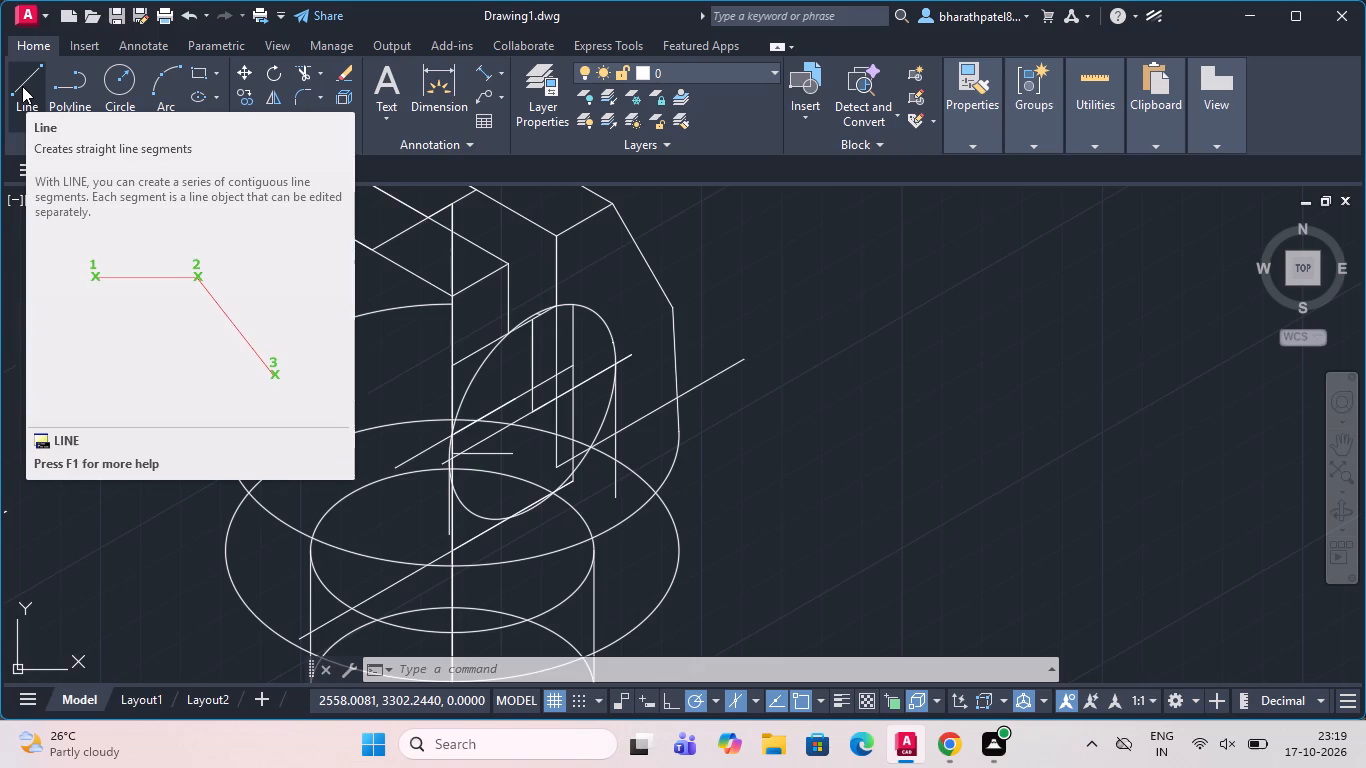
click(24, 83)
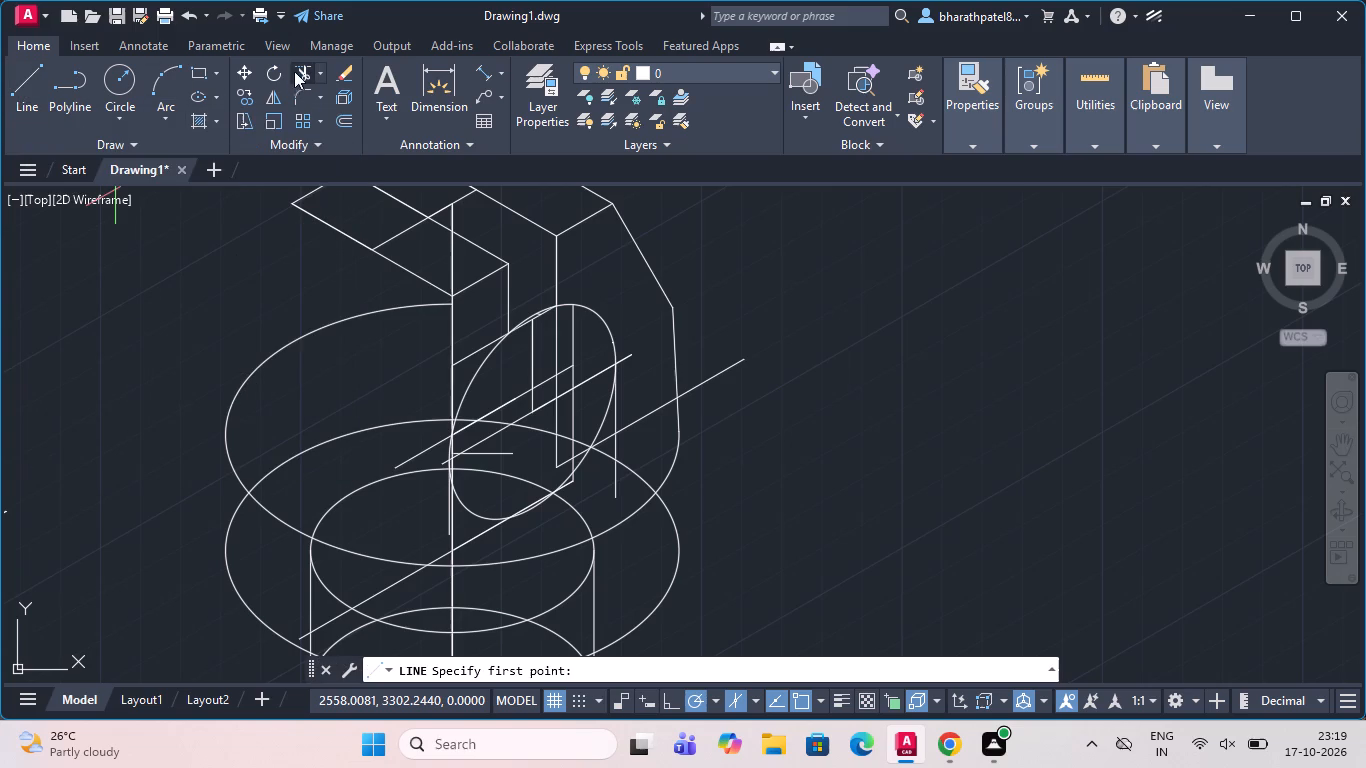
click(294, 67)
scroll(567, 305, up, 2)
scroll(567, 305, down, 2)
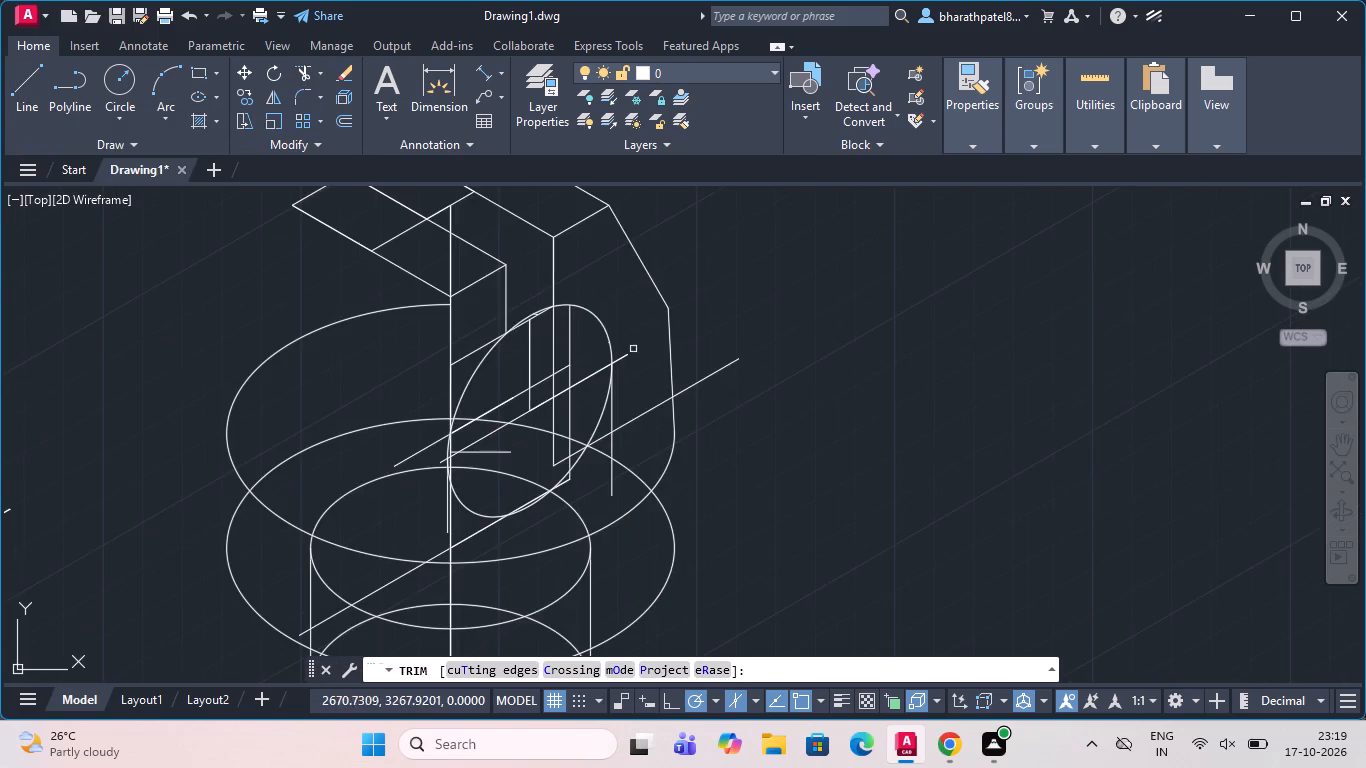
scroll(636, 343, up, 3)
scroll(636, 339, down, 2)
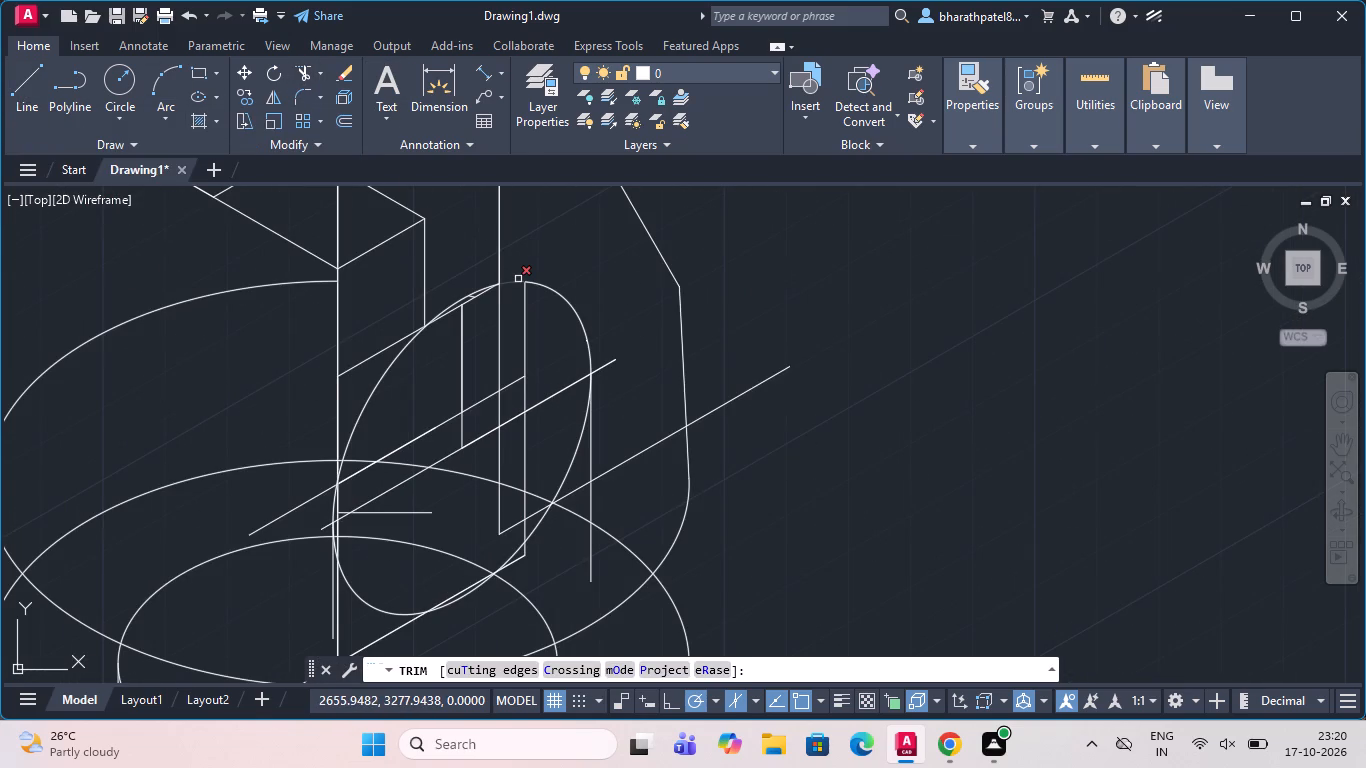
drag(505, 269, 570, 348)
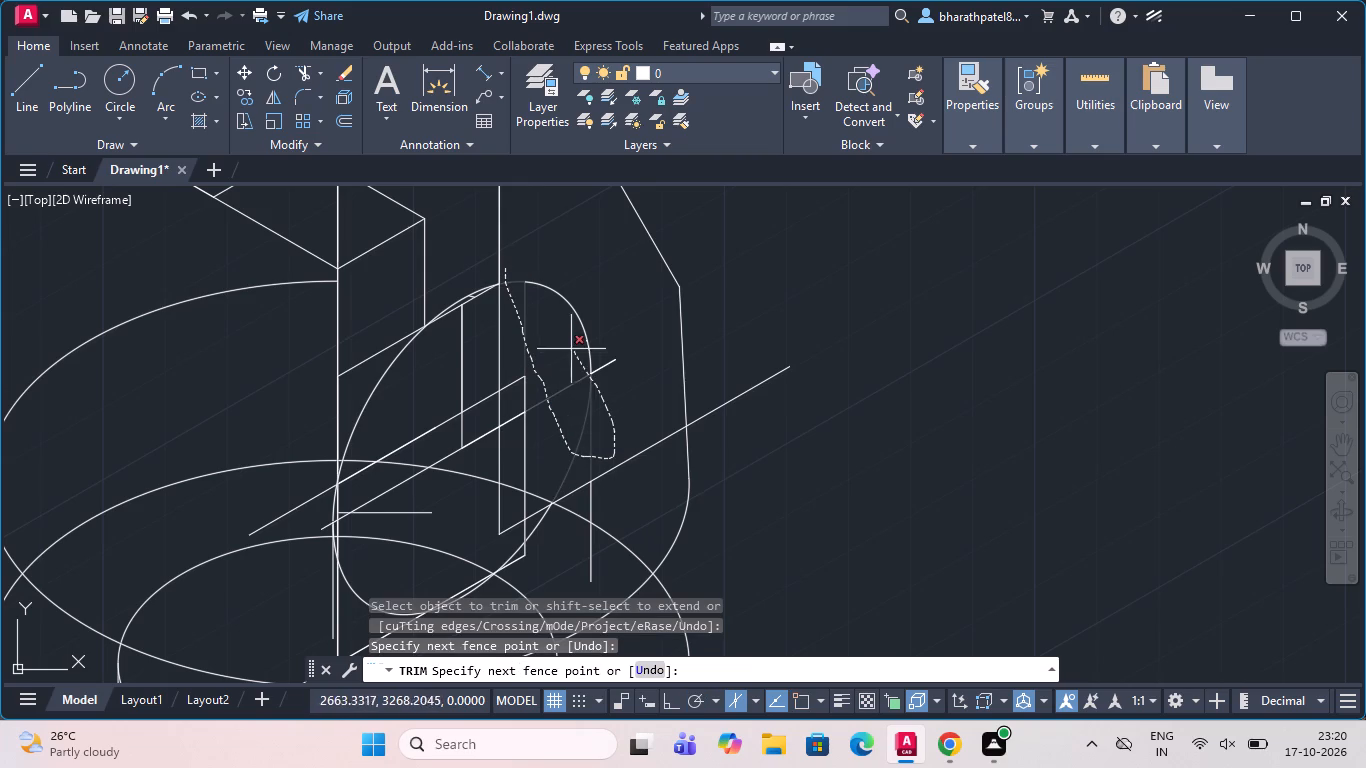
drag(570, 348, 606, 373)
scroll(584, 356, down, 2)
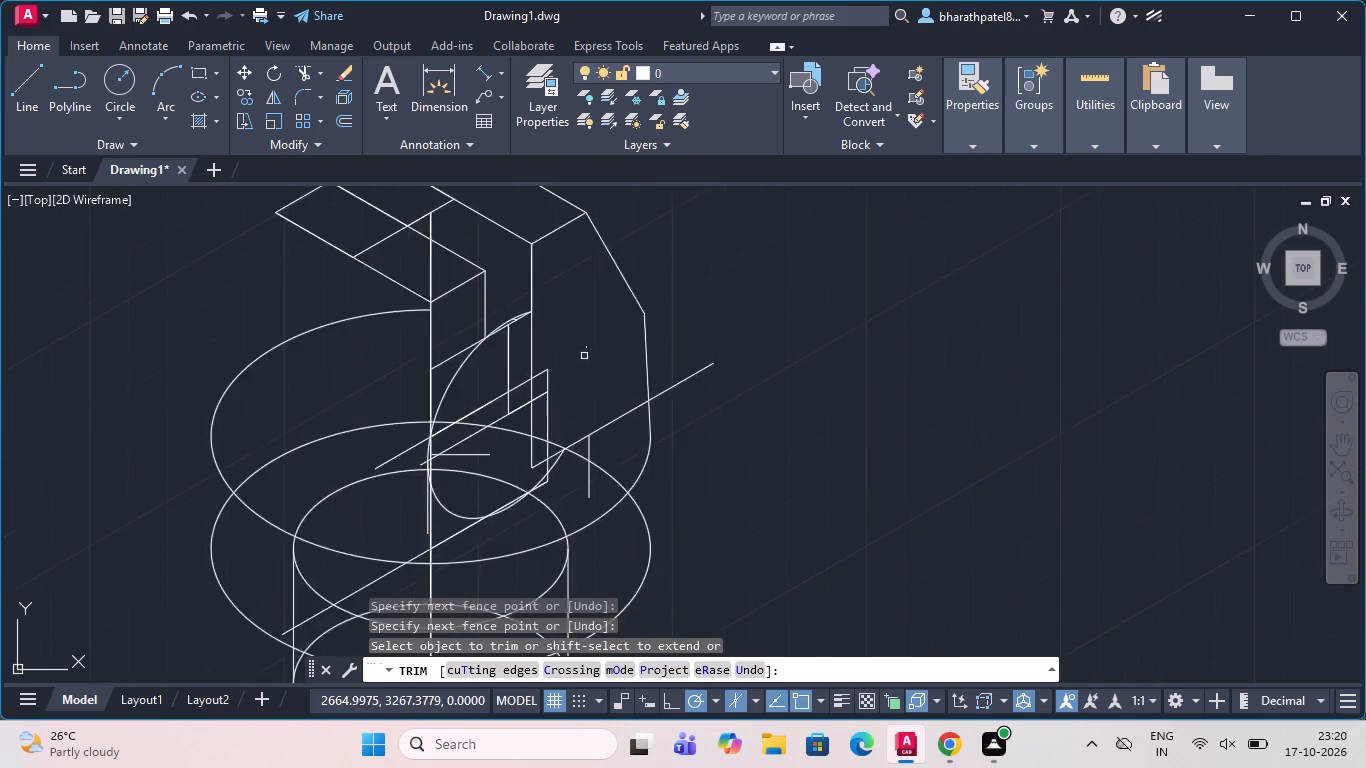
scroll(580, 348, up, 2)
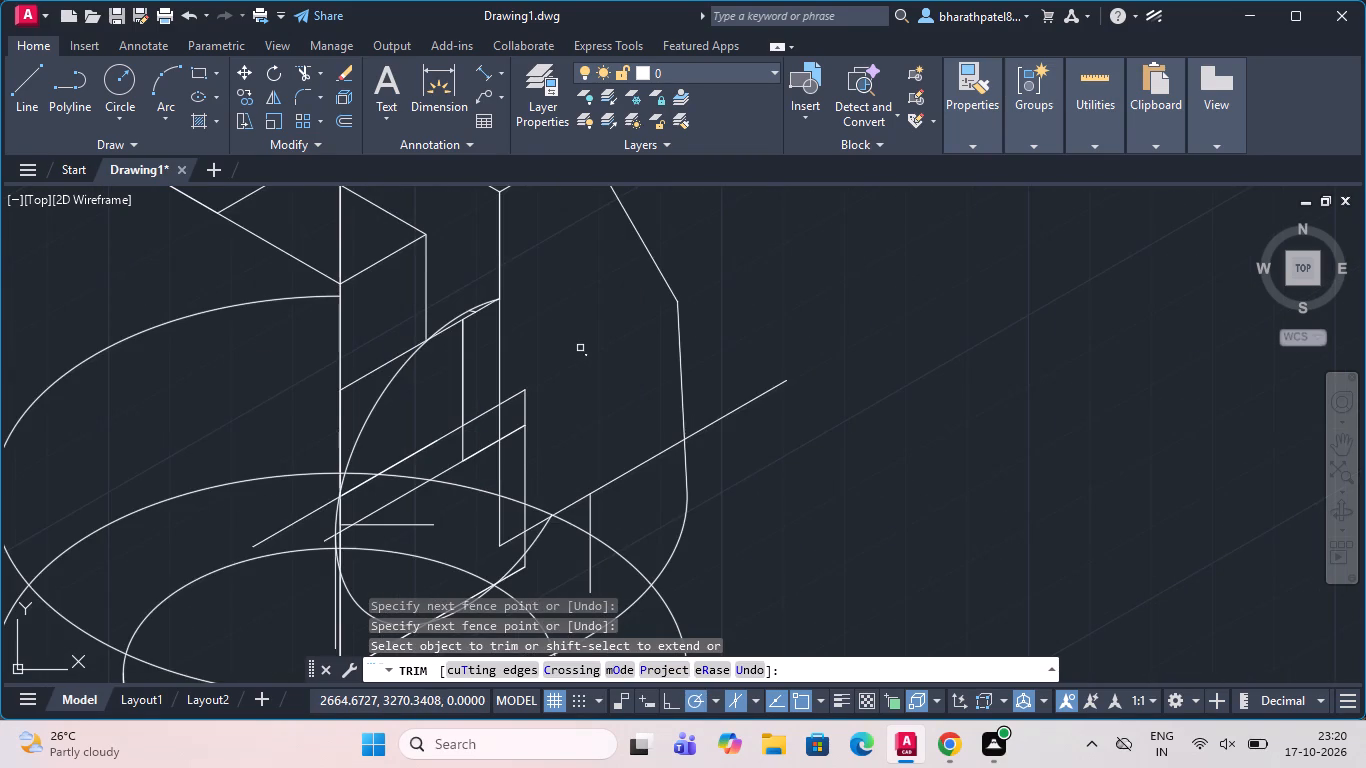
scroll(580, 348, down, 1)
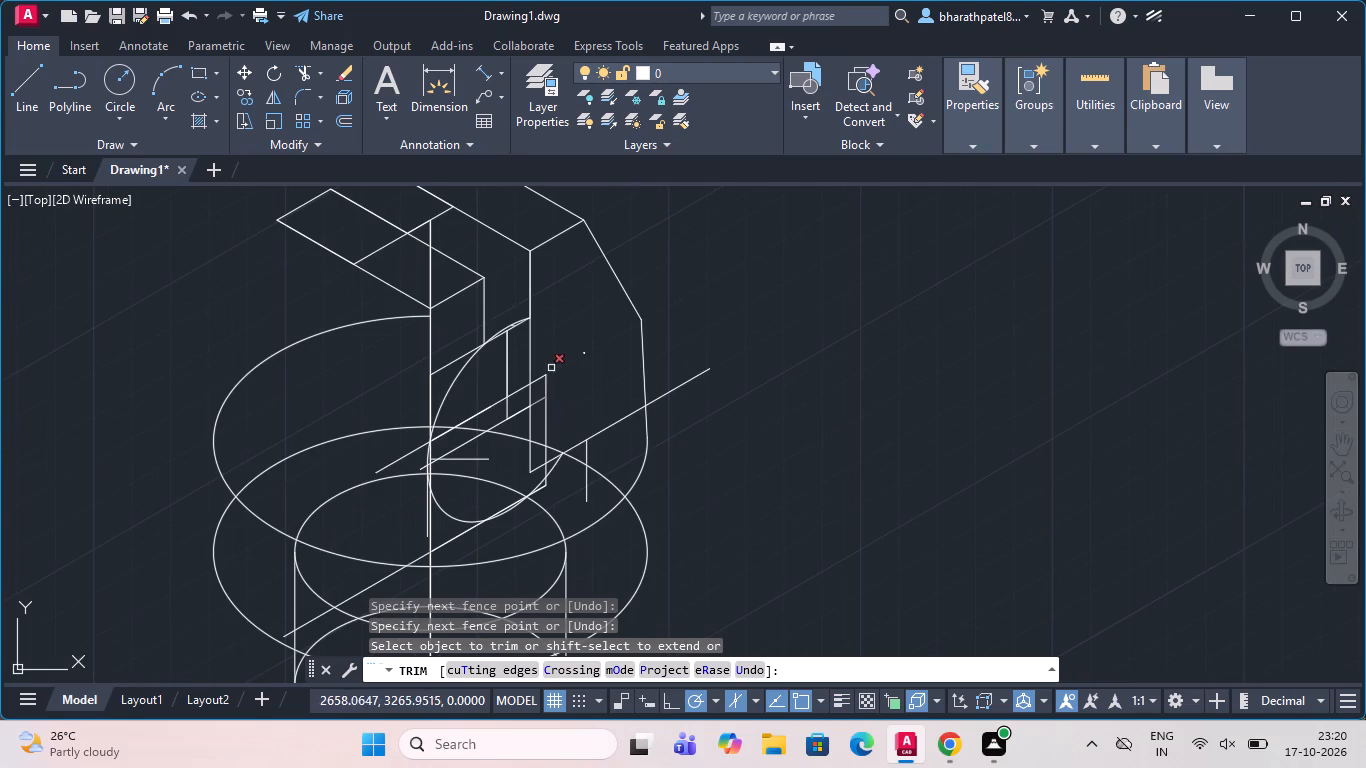
click(586, 354)
click(586, 355)
scroll(565, 360, down, 2)
scroll(571, 353, up, 4)
key(Escape)
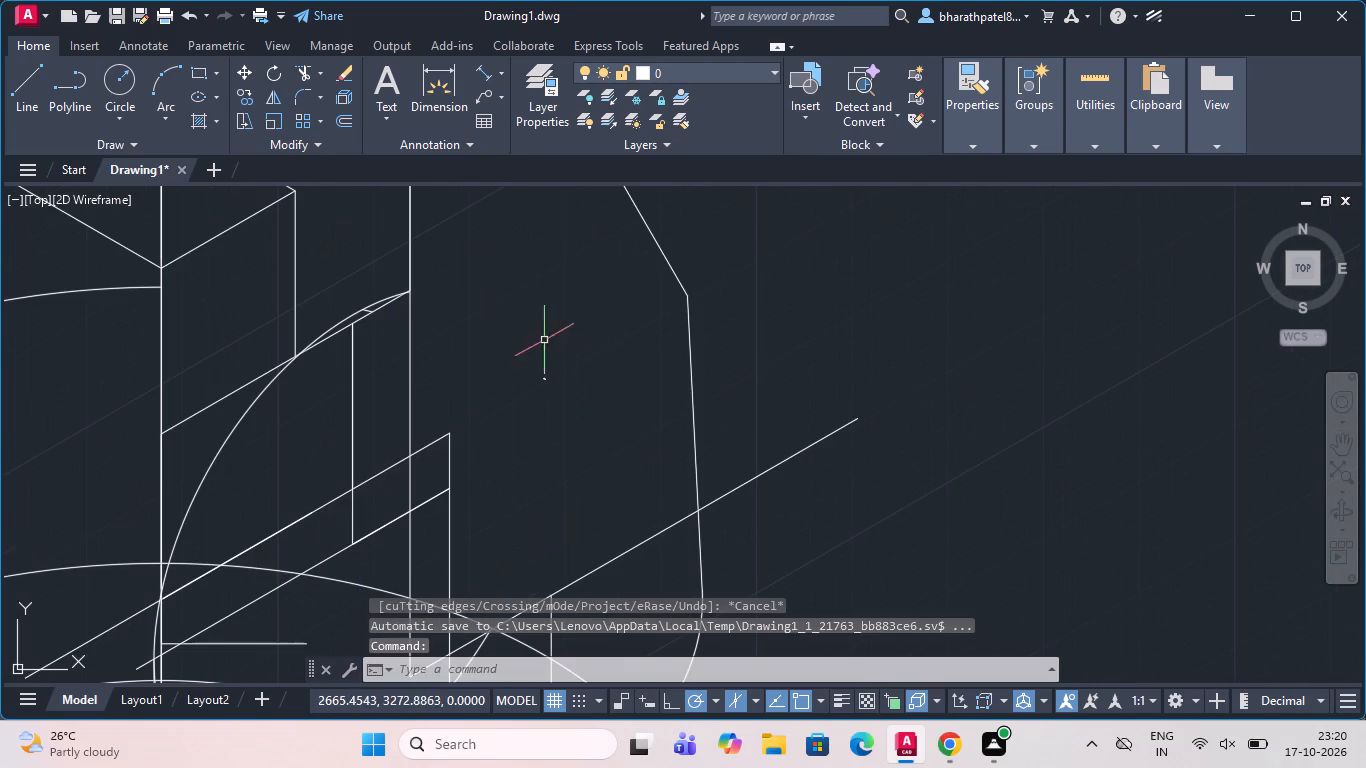
Erase the tiny leftover elliptical-arc fragment between the vertical line and the slanted outer edge.
drag(516, 329, 516, 361)
click(580, 401)
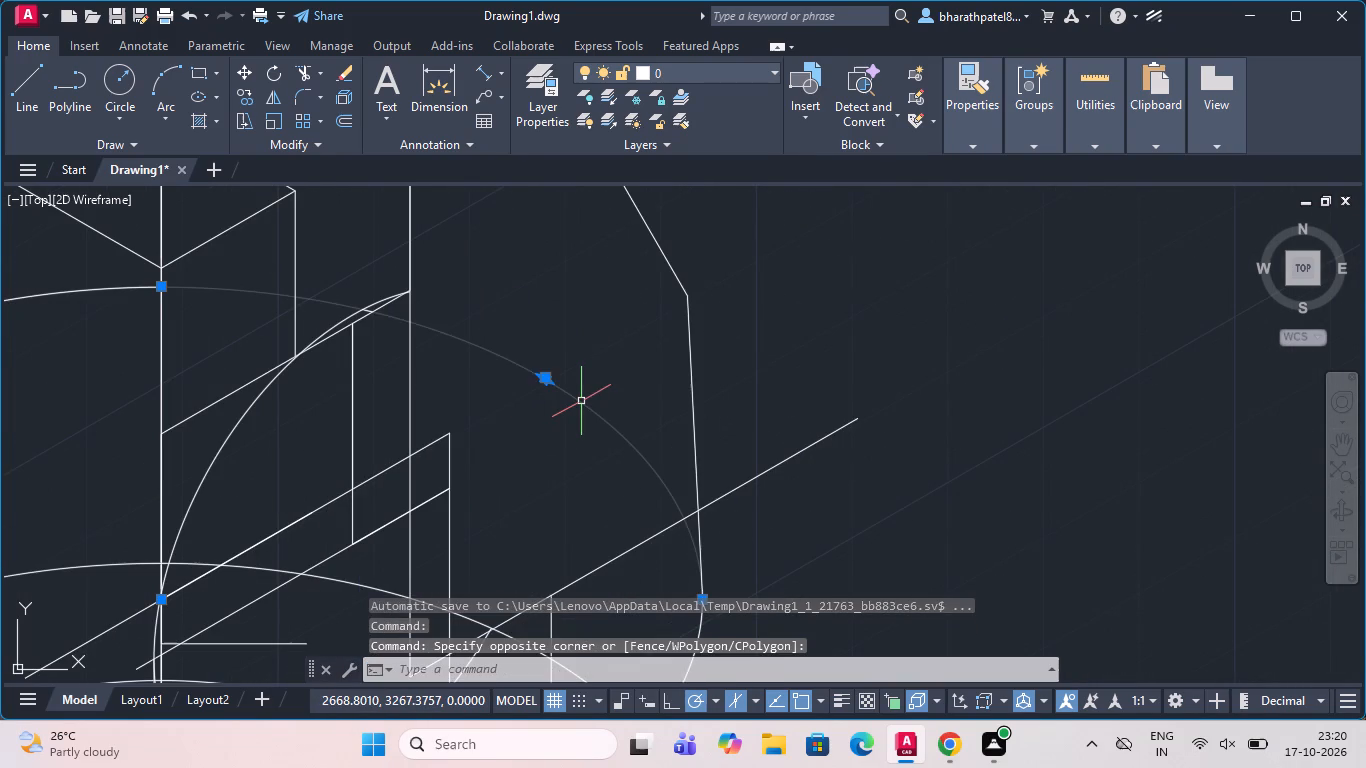
key(Delete)
Draw a line about 46.8 units long at 210° from the lower end of the 50-unit vertical line.
scroll(549, 439, down, 2)
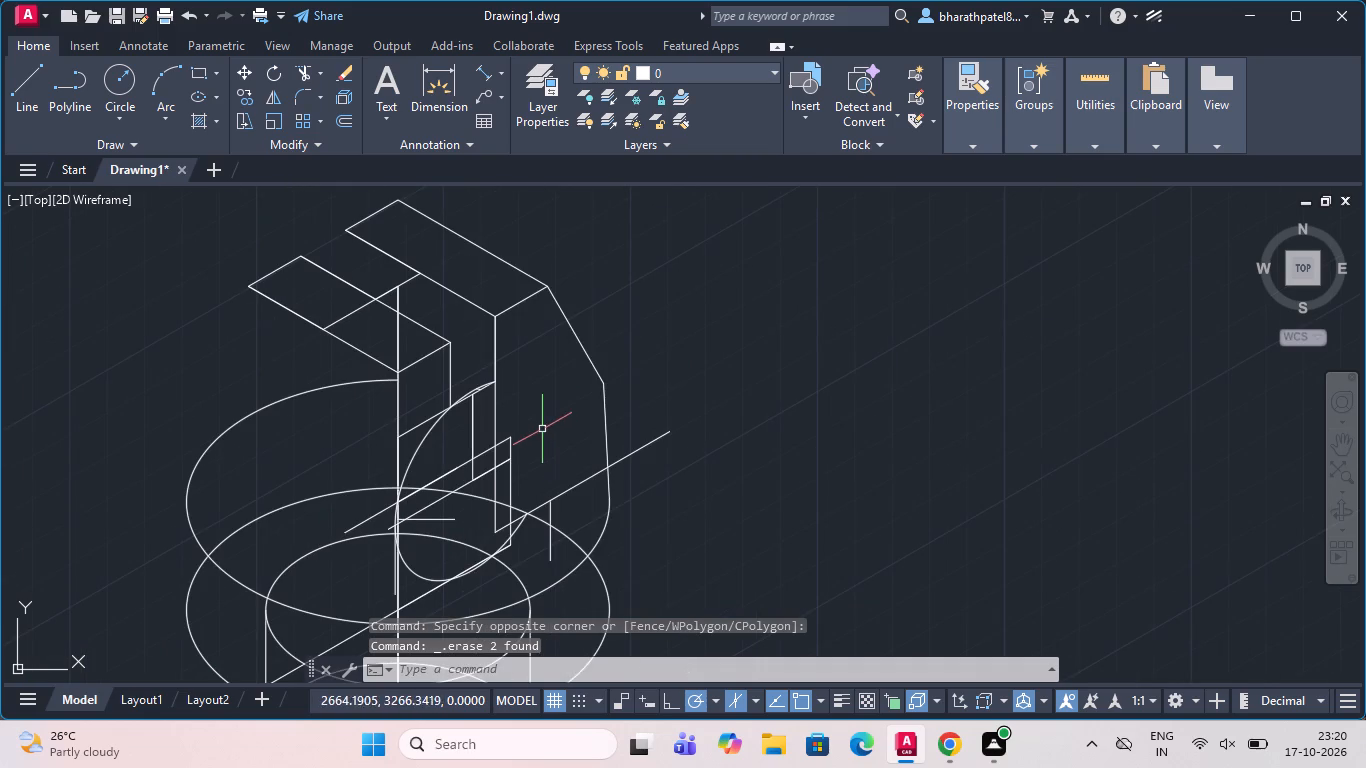
scroll(516, 446, up, 2)
scroll(515, 445, down, 2)
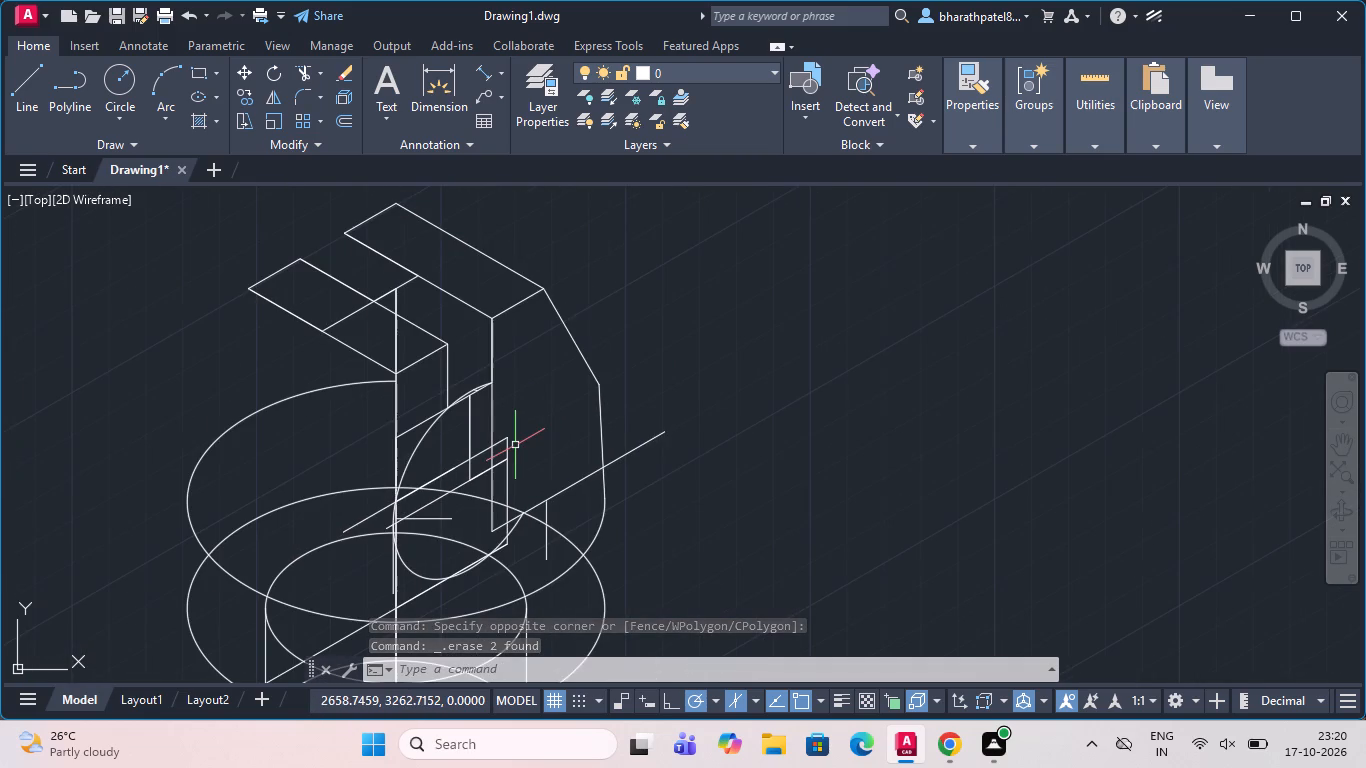
drag(19, 76, 32, 95)
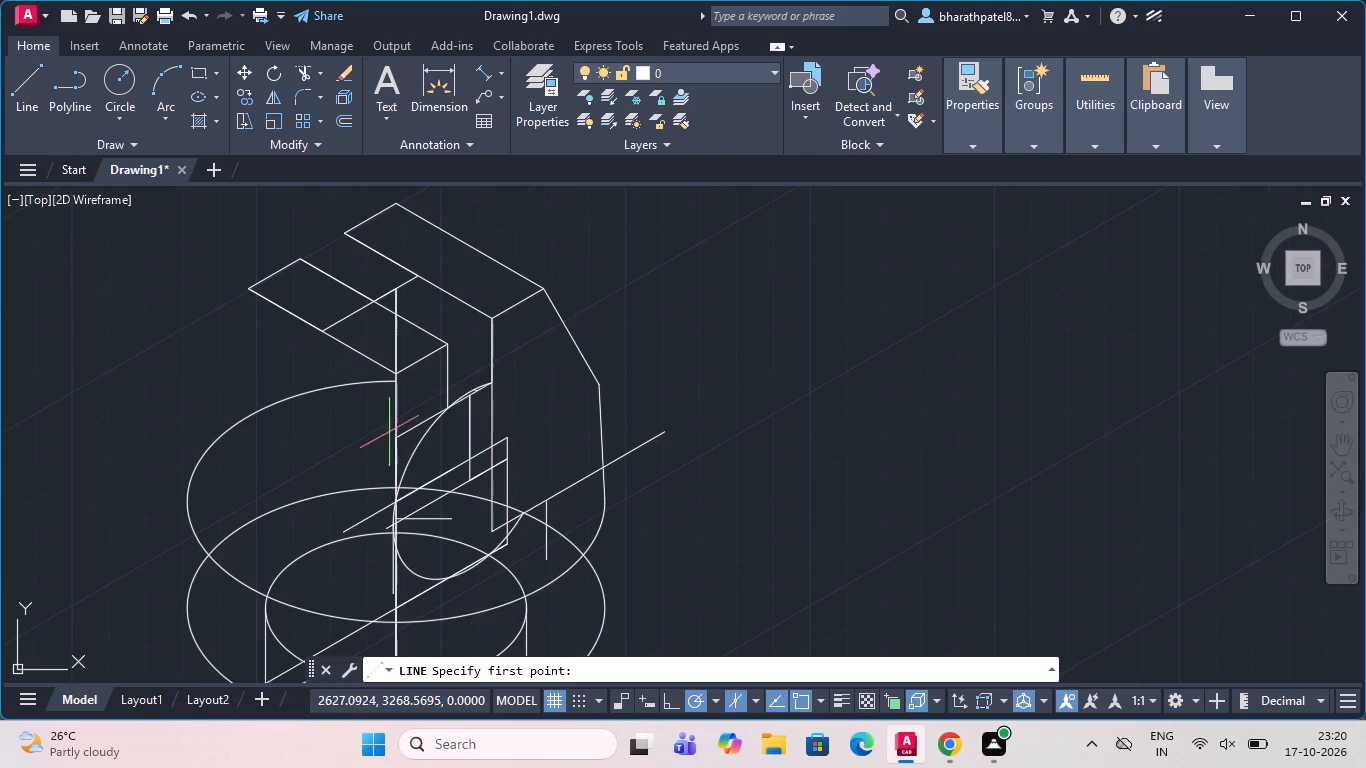
drag(493, 527, 447, 542)
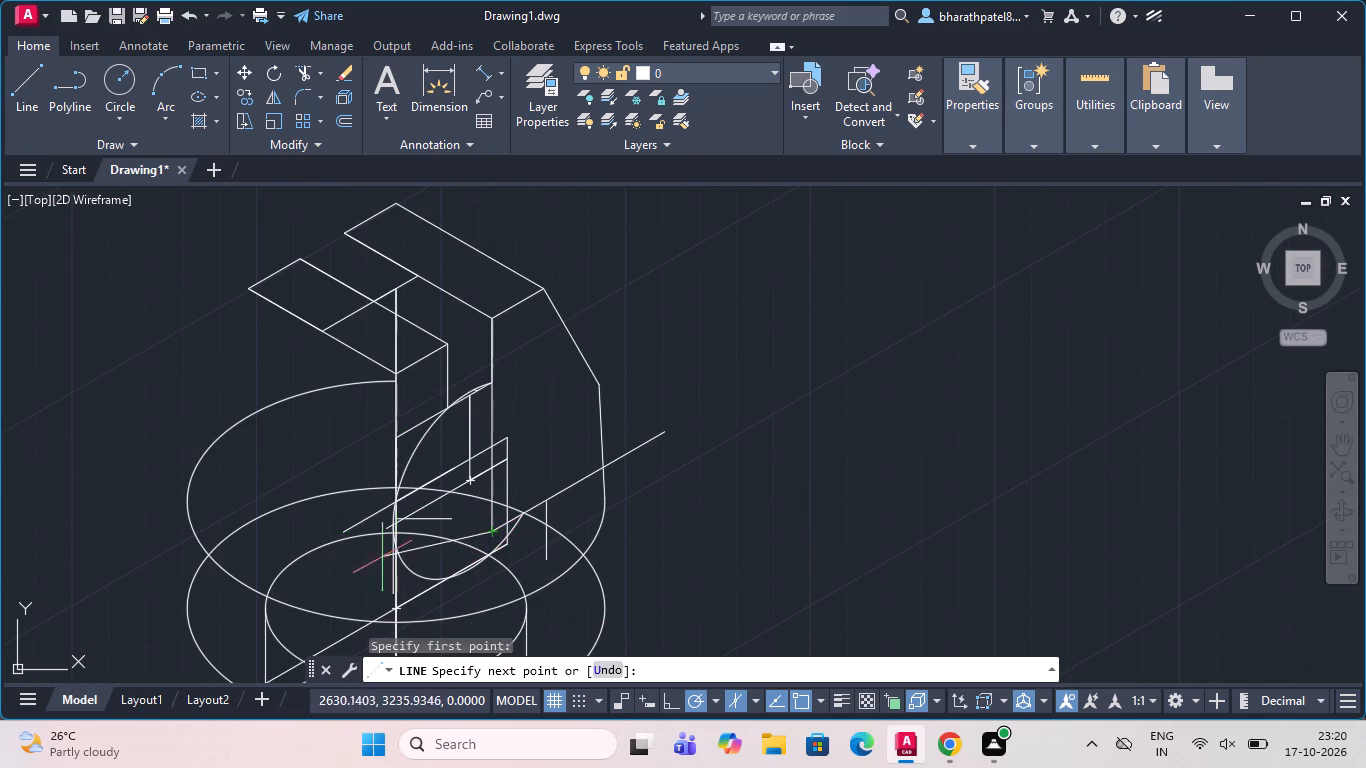
click(317, 630)
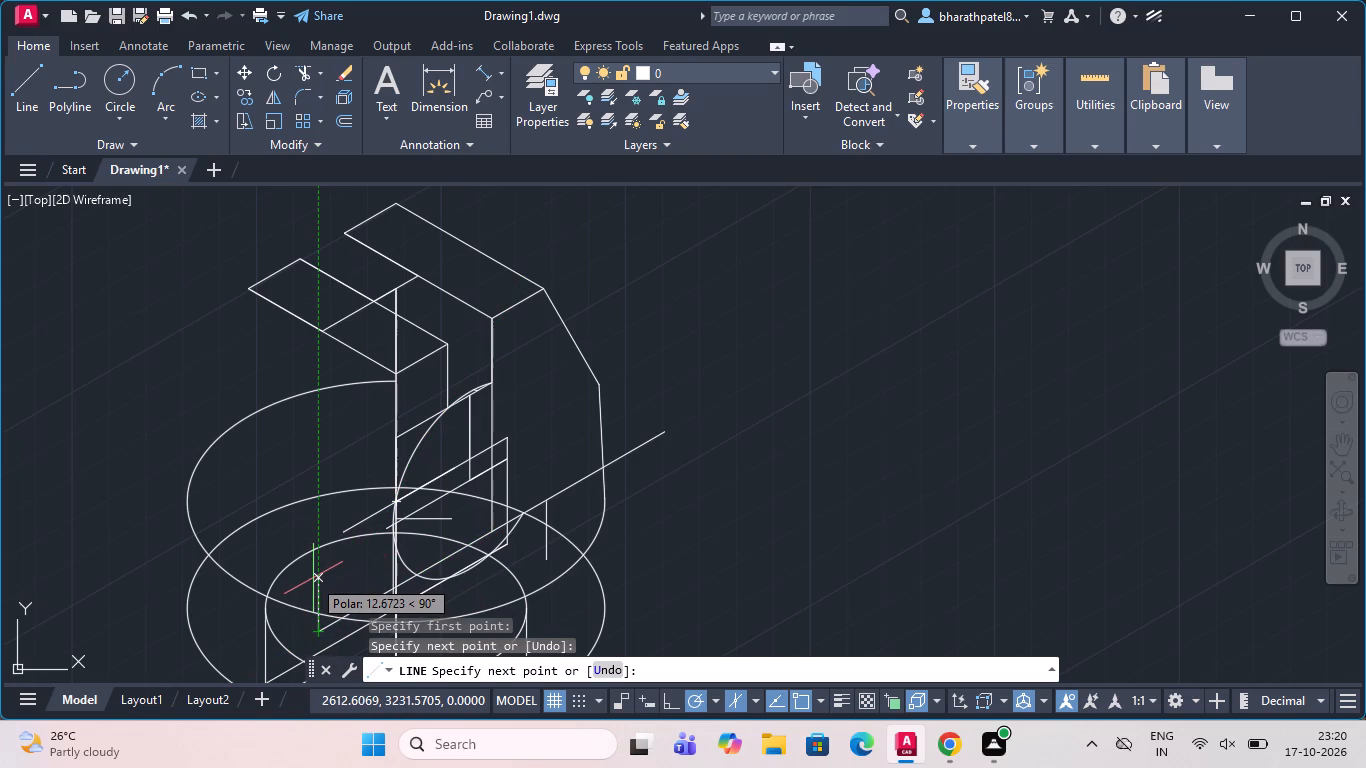
key(Escape)
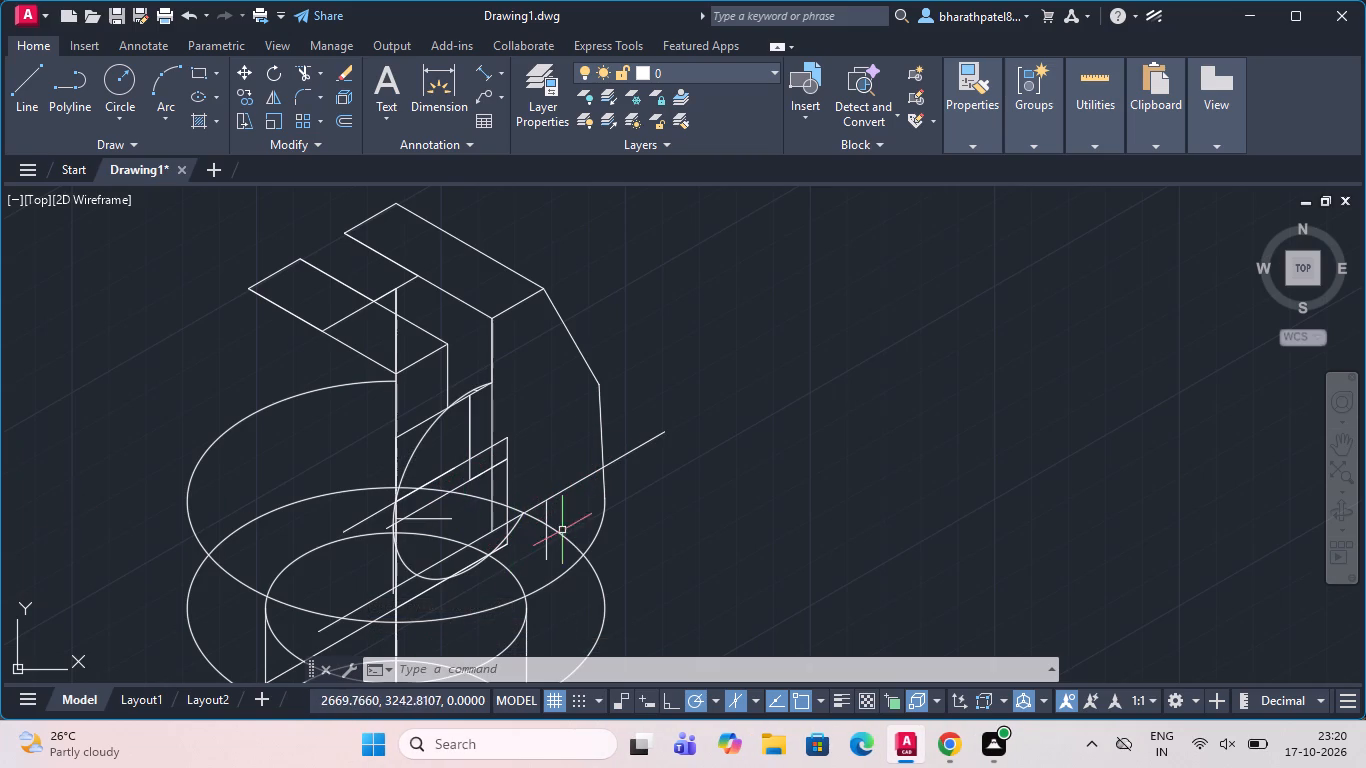
Measure with an aligned dimension from the vertical line's lower end to where the 30° line meets the outer side edge.
scroll(557, 502, up, 3)
scroll(557, 501, down, 2)
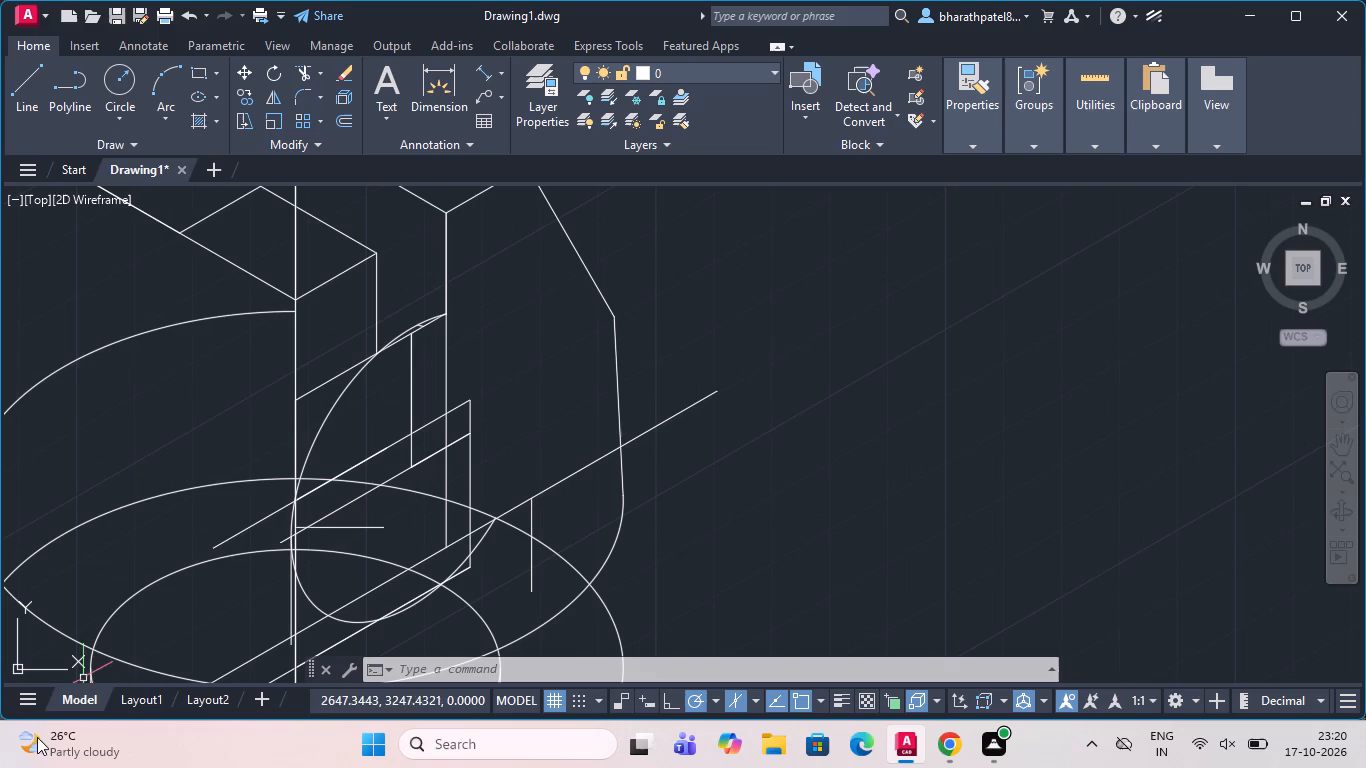
click(482, 68)
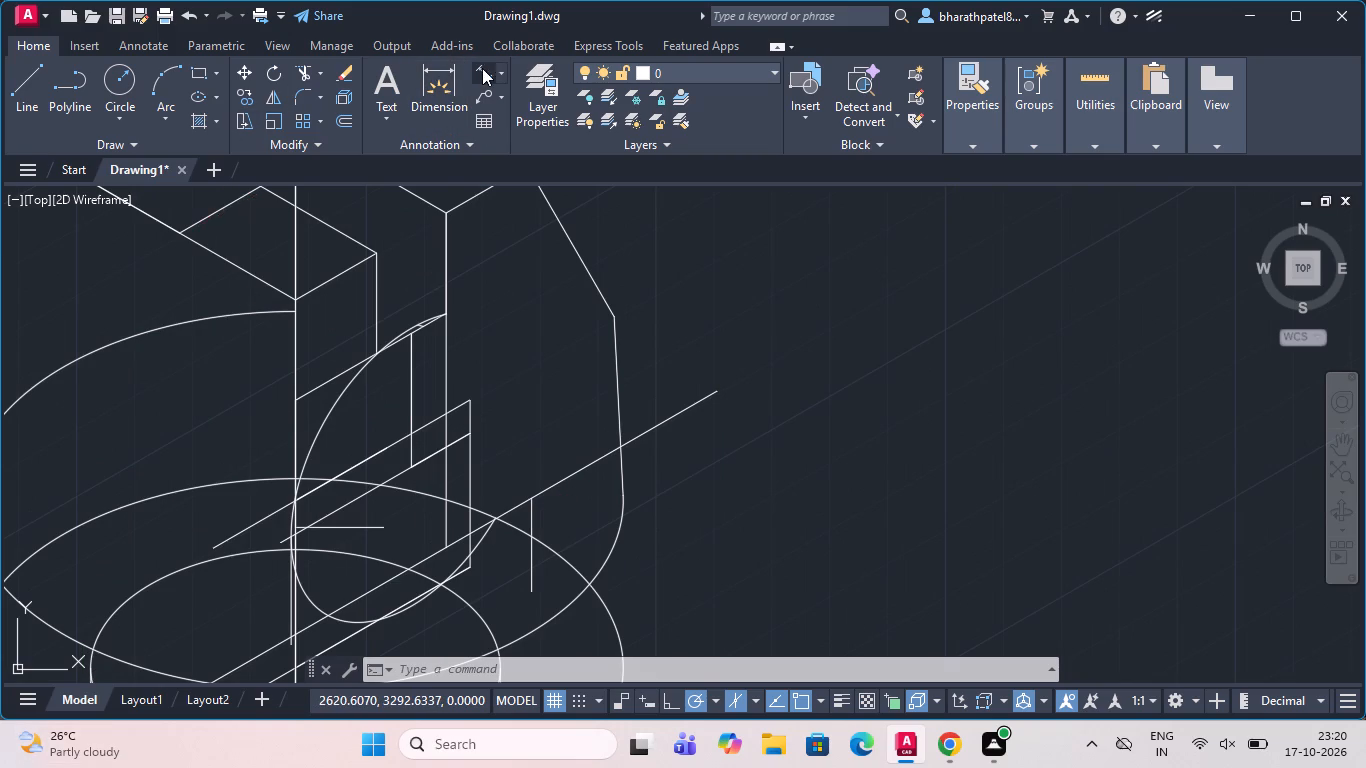
click(450, 553)
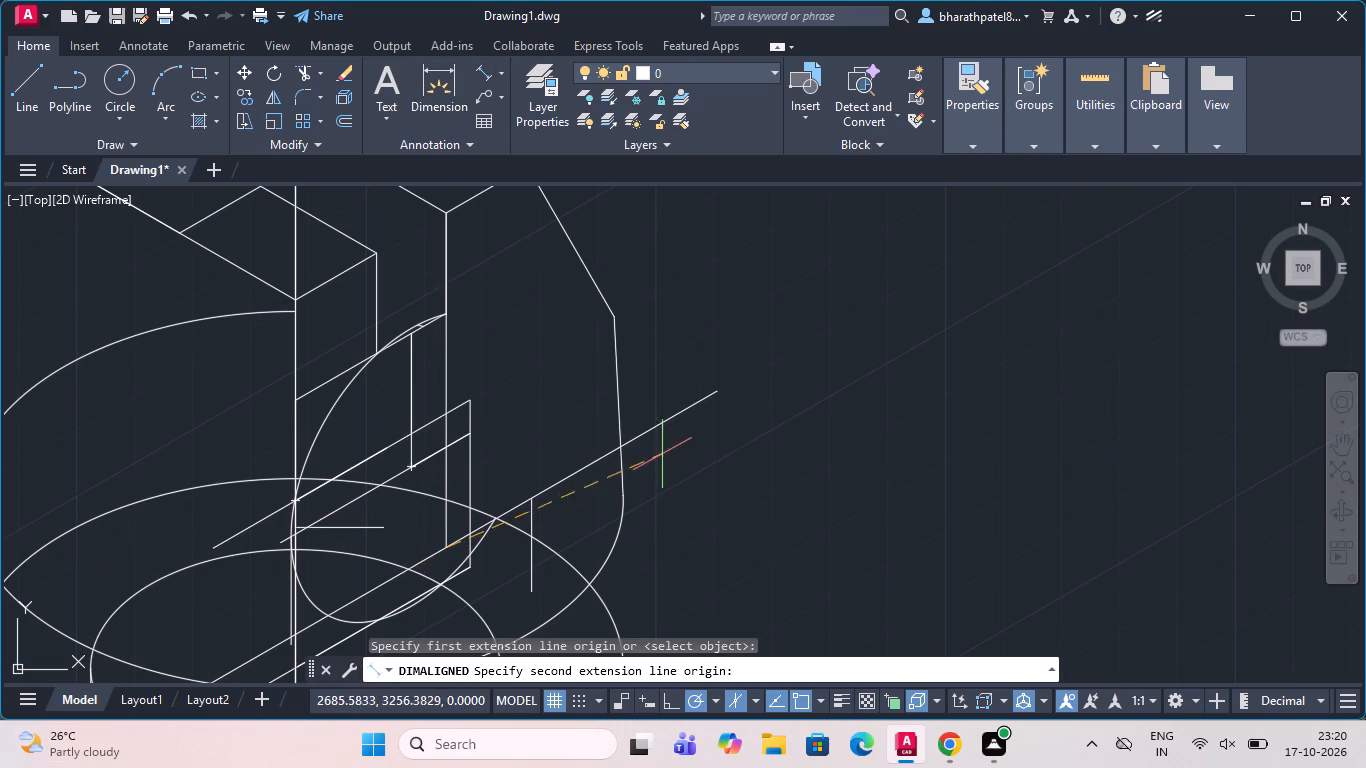
click(618, 447)
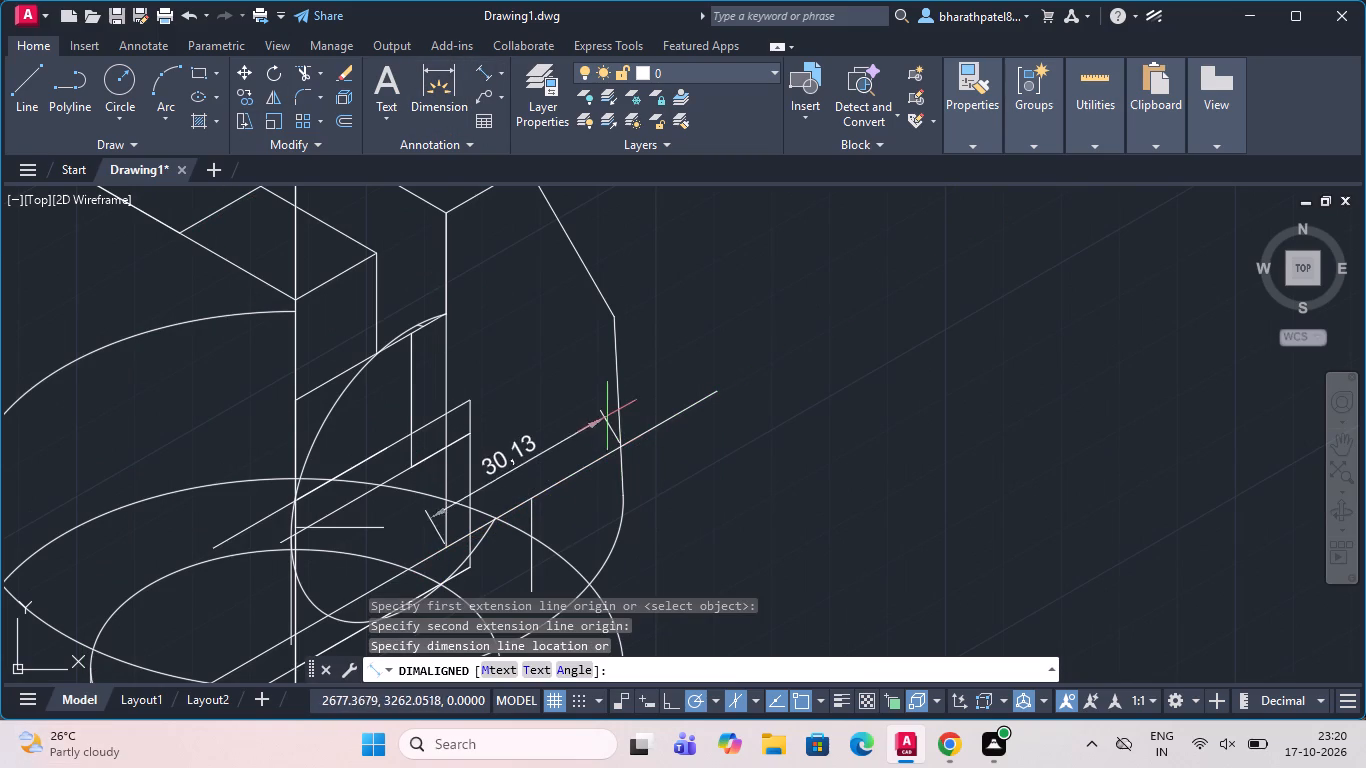
key(Escape)
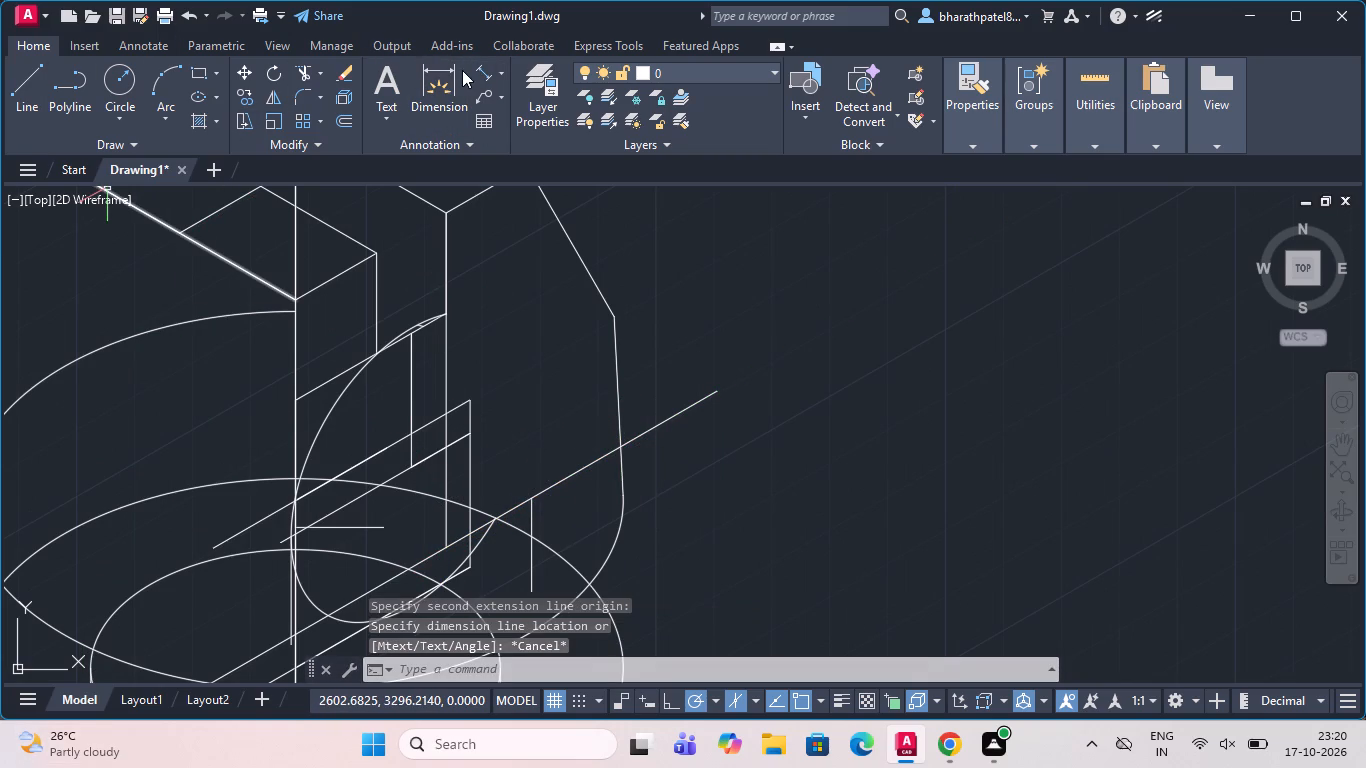
Measure with an aligned dimension from the 50-unit vertical line's lower end to where the 30° line meets the outer side edge.
click(488, 63)
scroll(478, 572, up, 3)
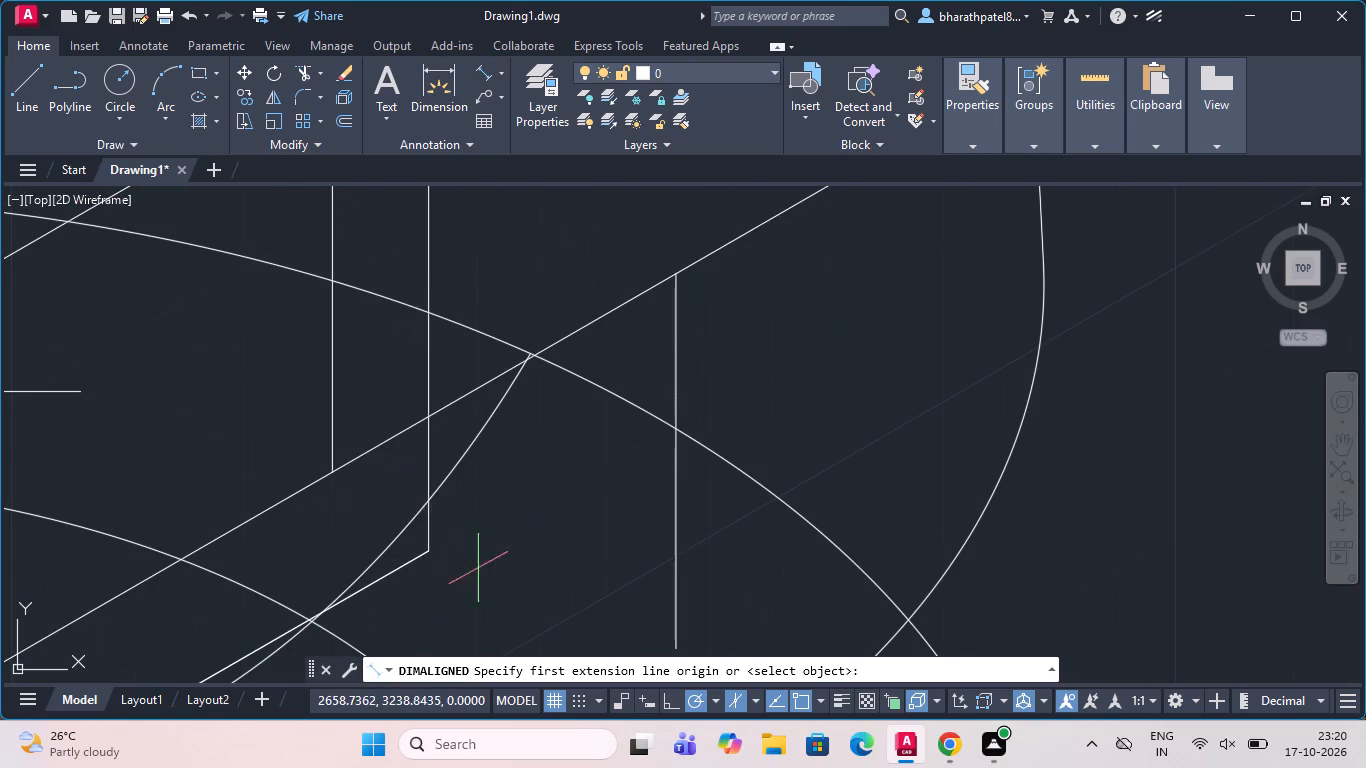
click(335, 472)
scroll(335, 468, down, 4)
scroll(385, 411, up, 3)
click(607, 387)
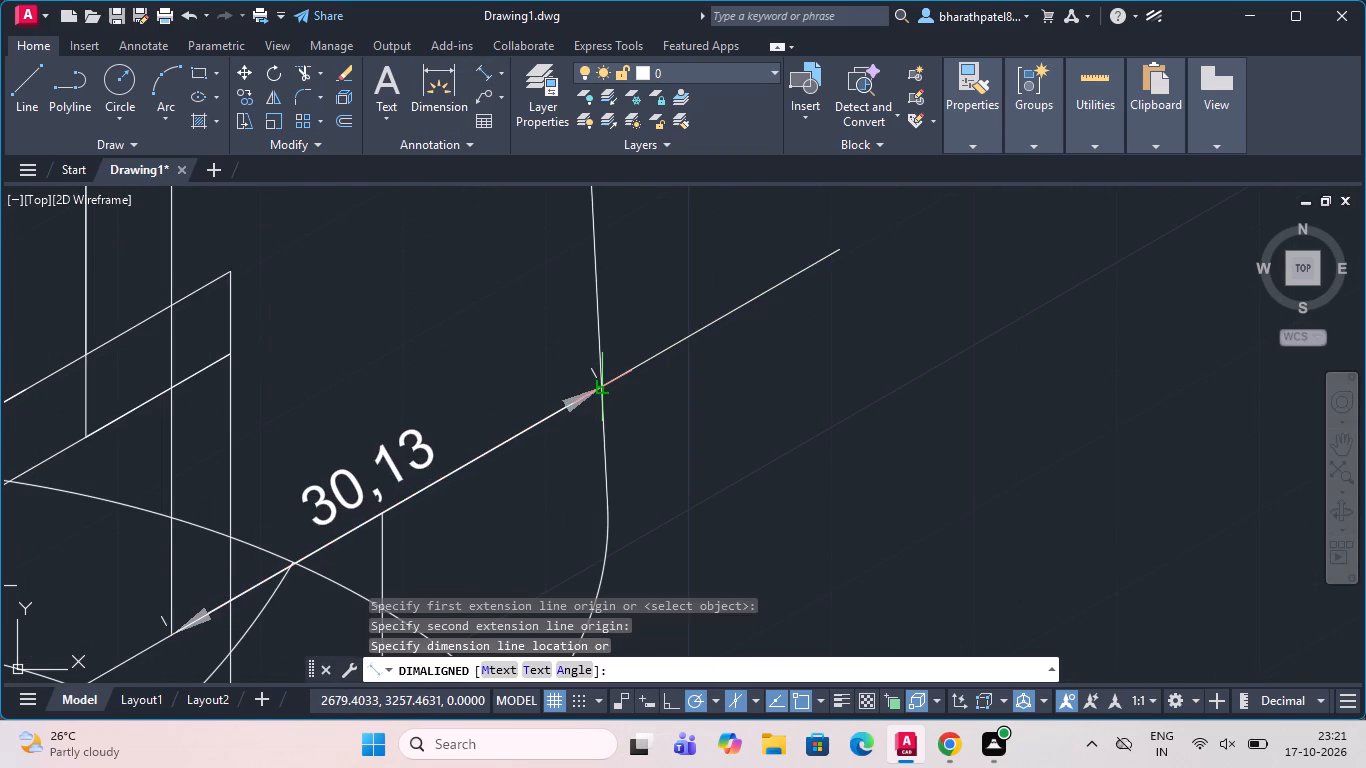
key(Escape)
scroll(608, 380, down, 3)
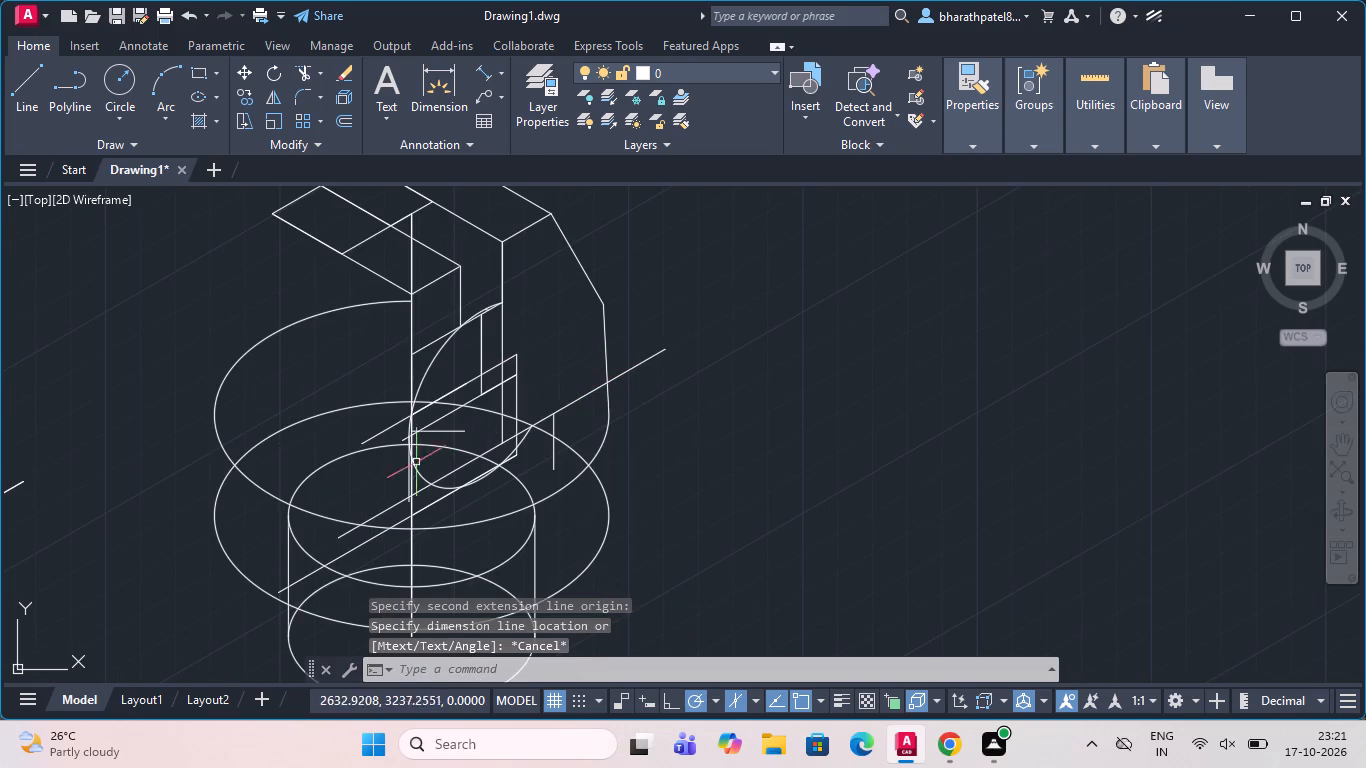
Draw a 30-unit line at 210° from the lower end of the 50-unit vertical line.
click(27, 69)
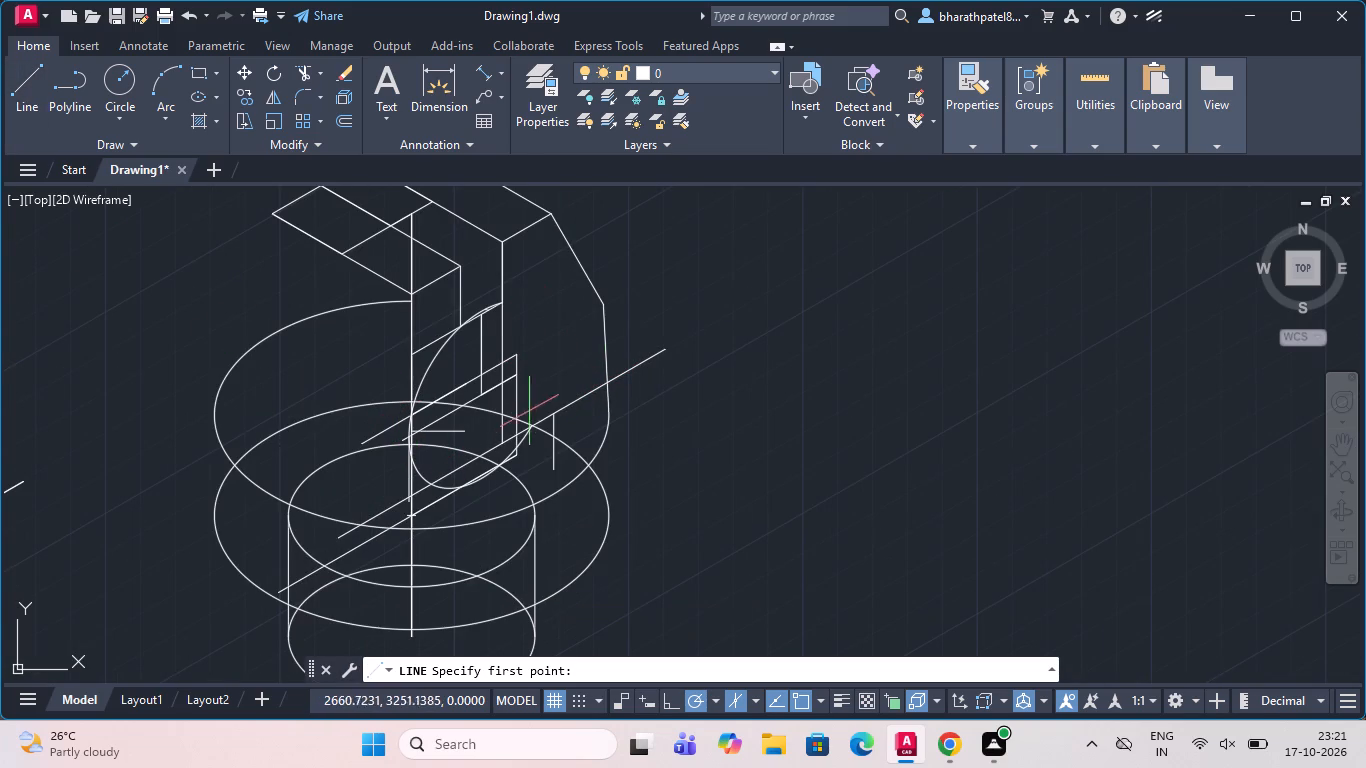
scroll(509, 443, up, 3)
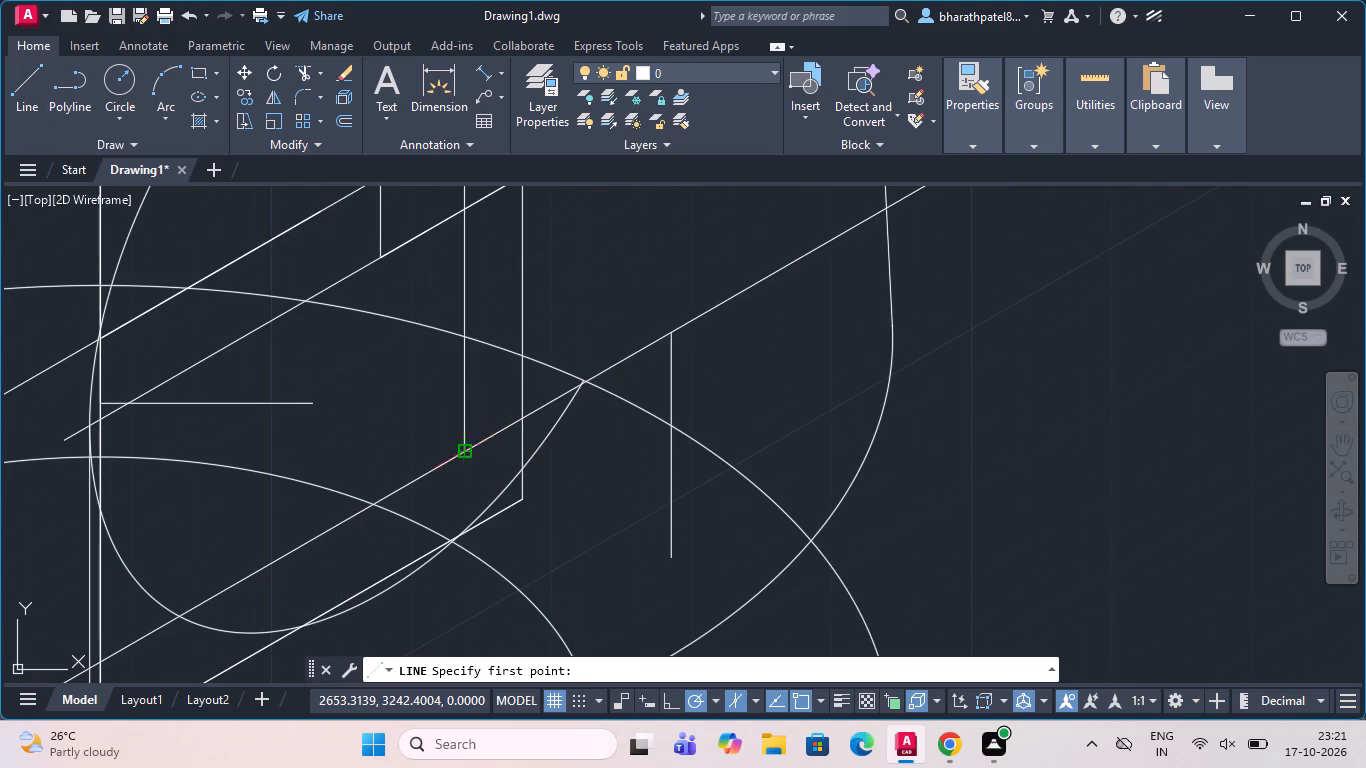
click(464, 453)
scroll(464, 447, down, 3)
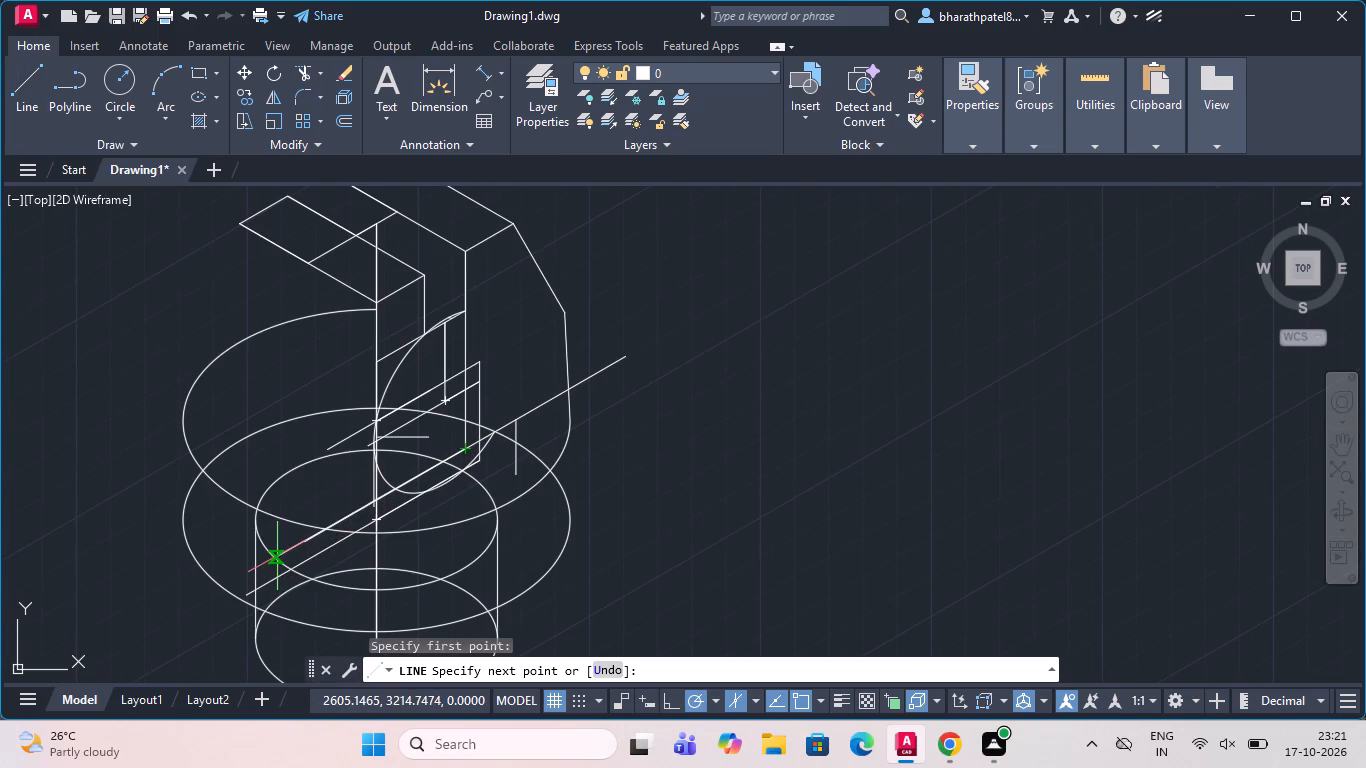
scroll(281, 555, up, 3)
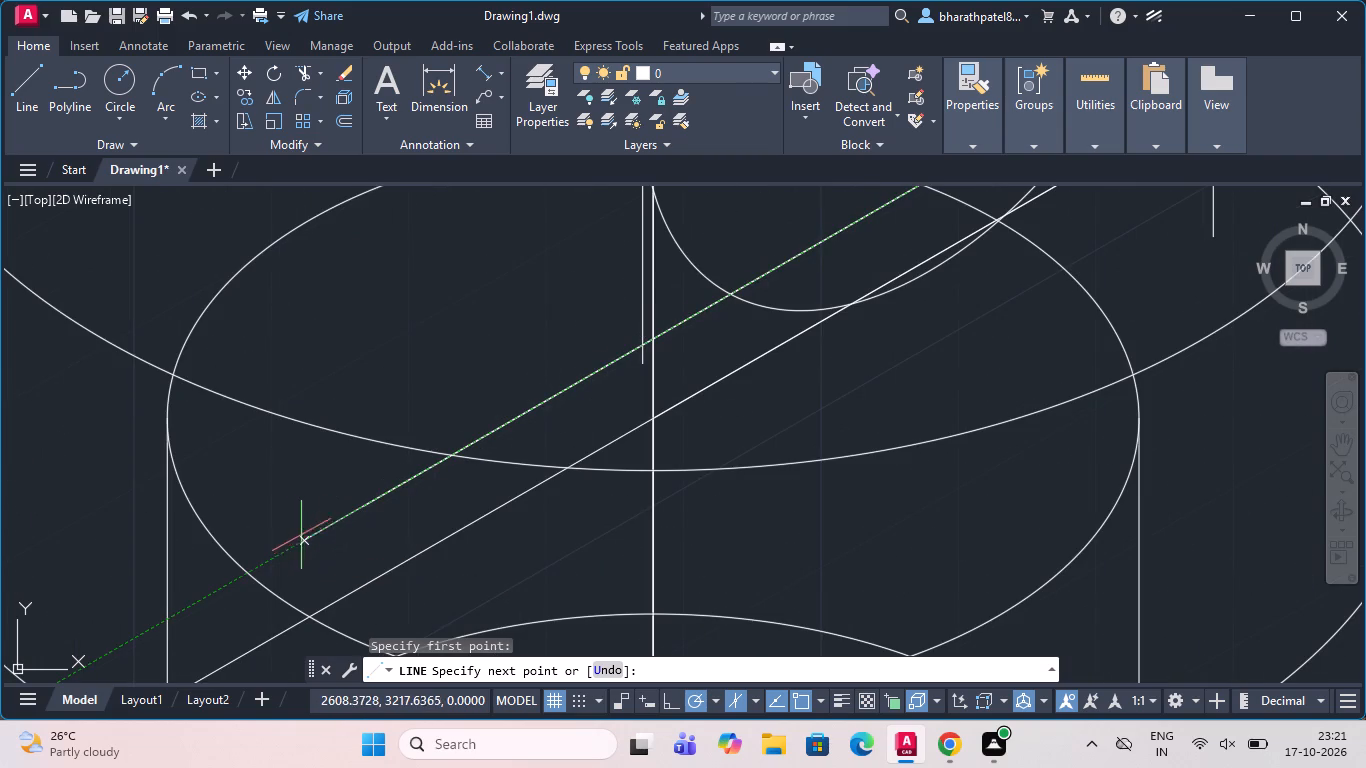
text(30)
key(Return)
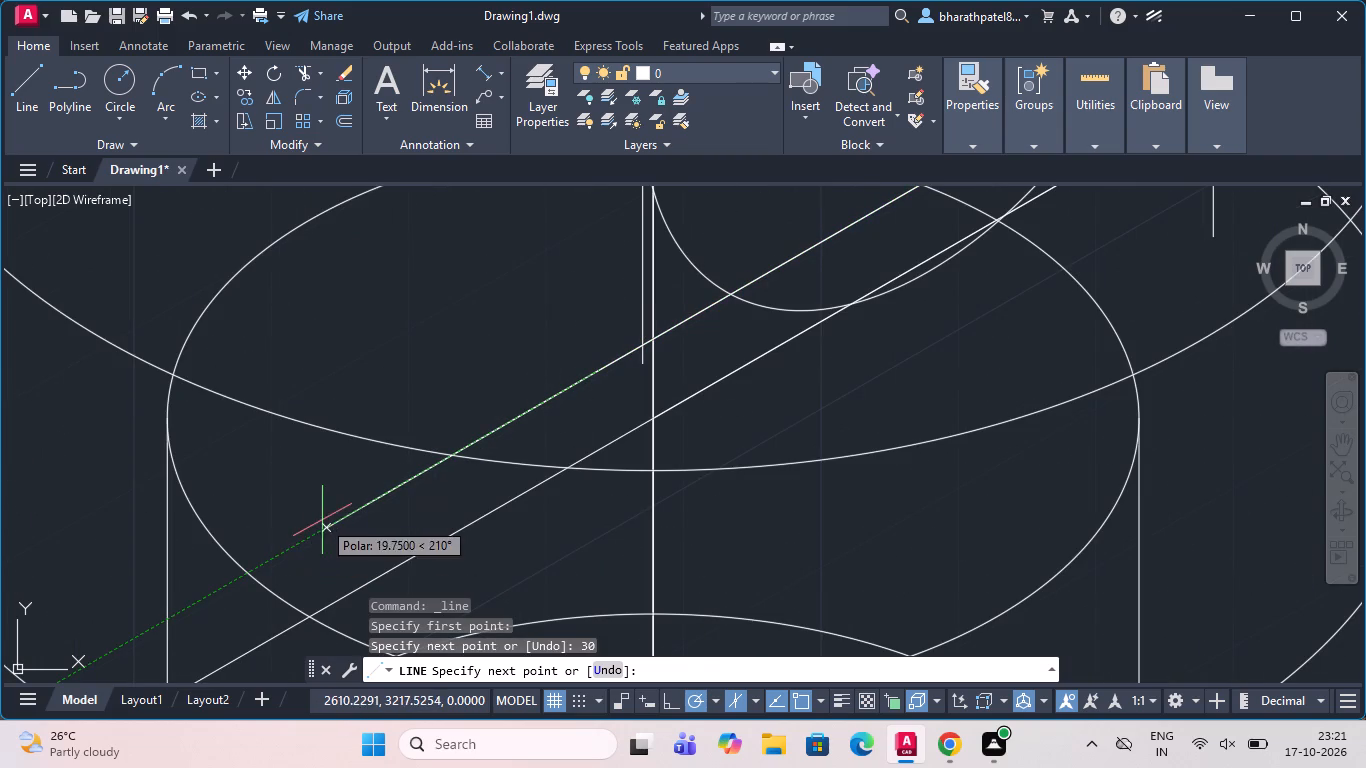
scroll(322, 293, down, 3)
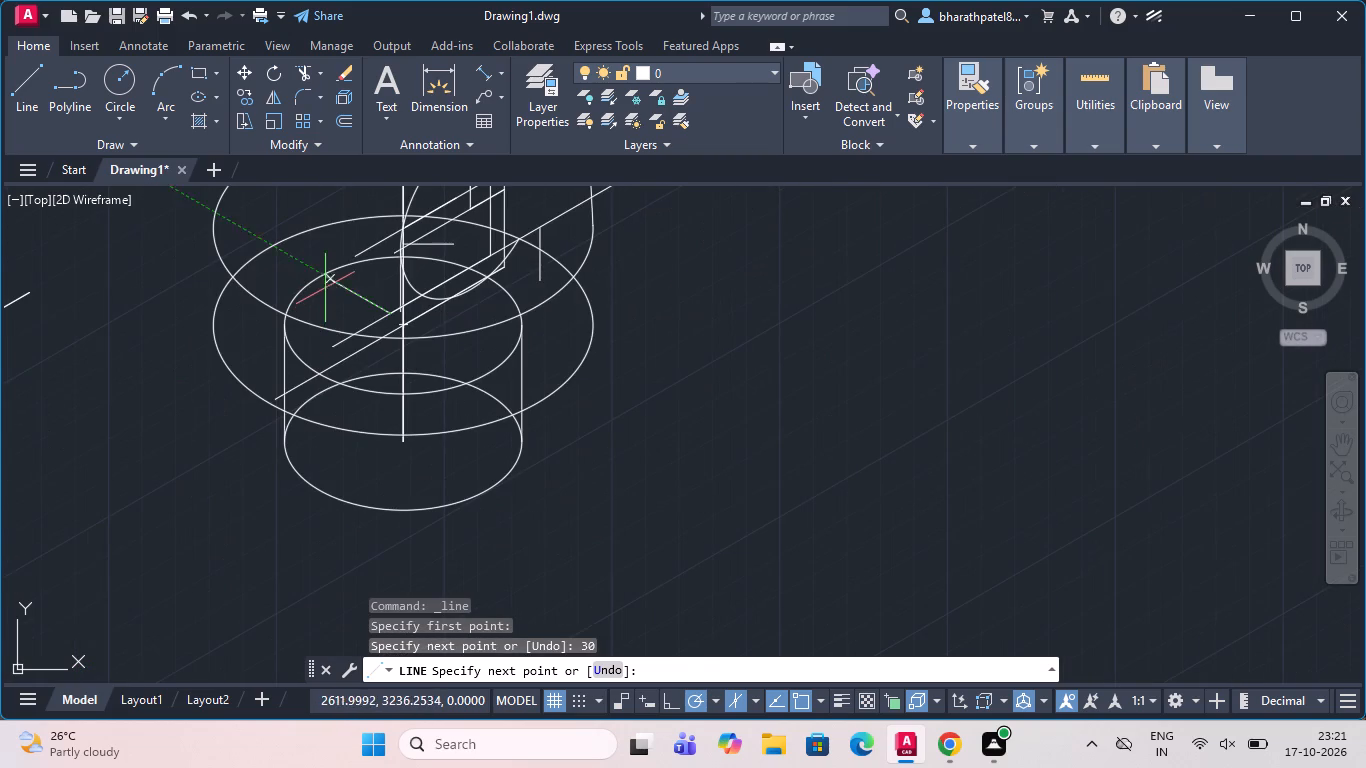
scroll(345, 269, up, 3)
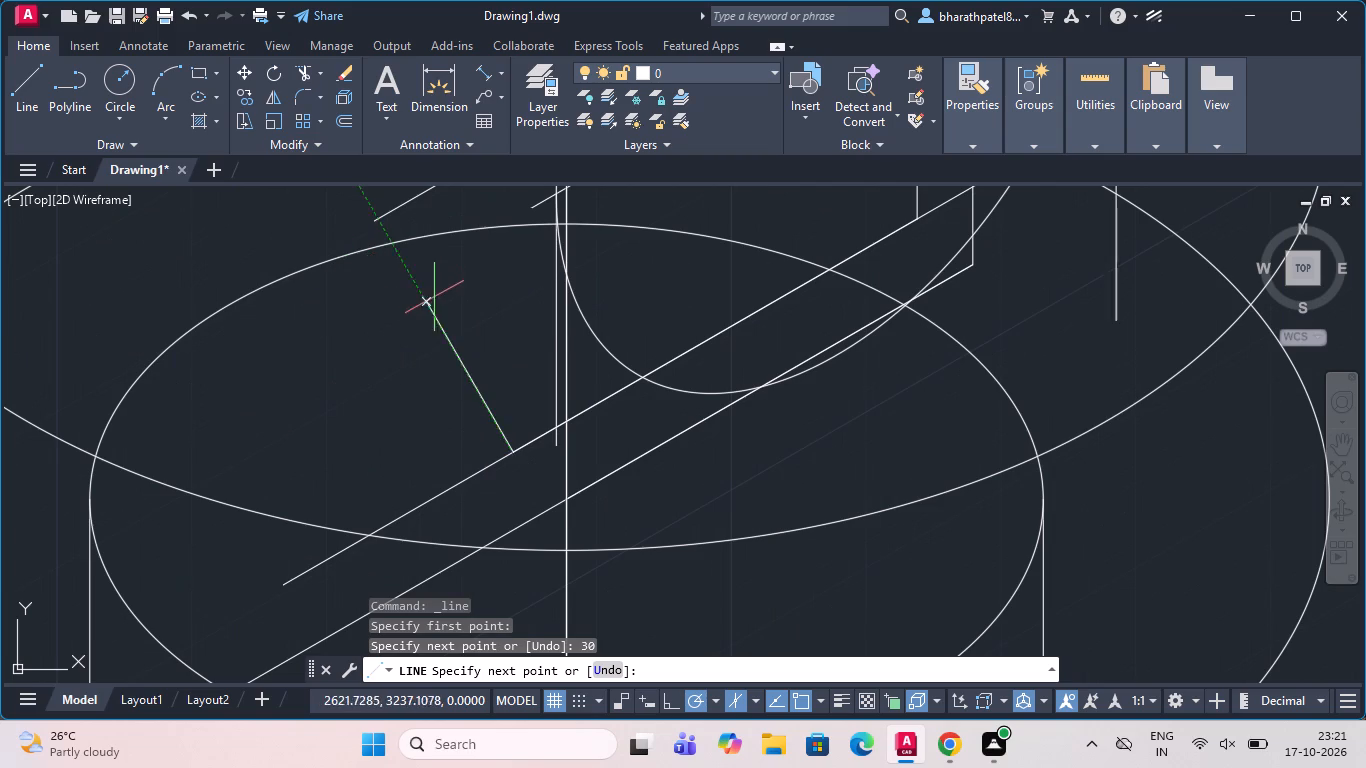
scroll(436, 313, down, 5)
key(Escape)
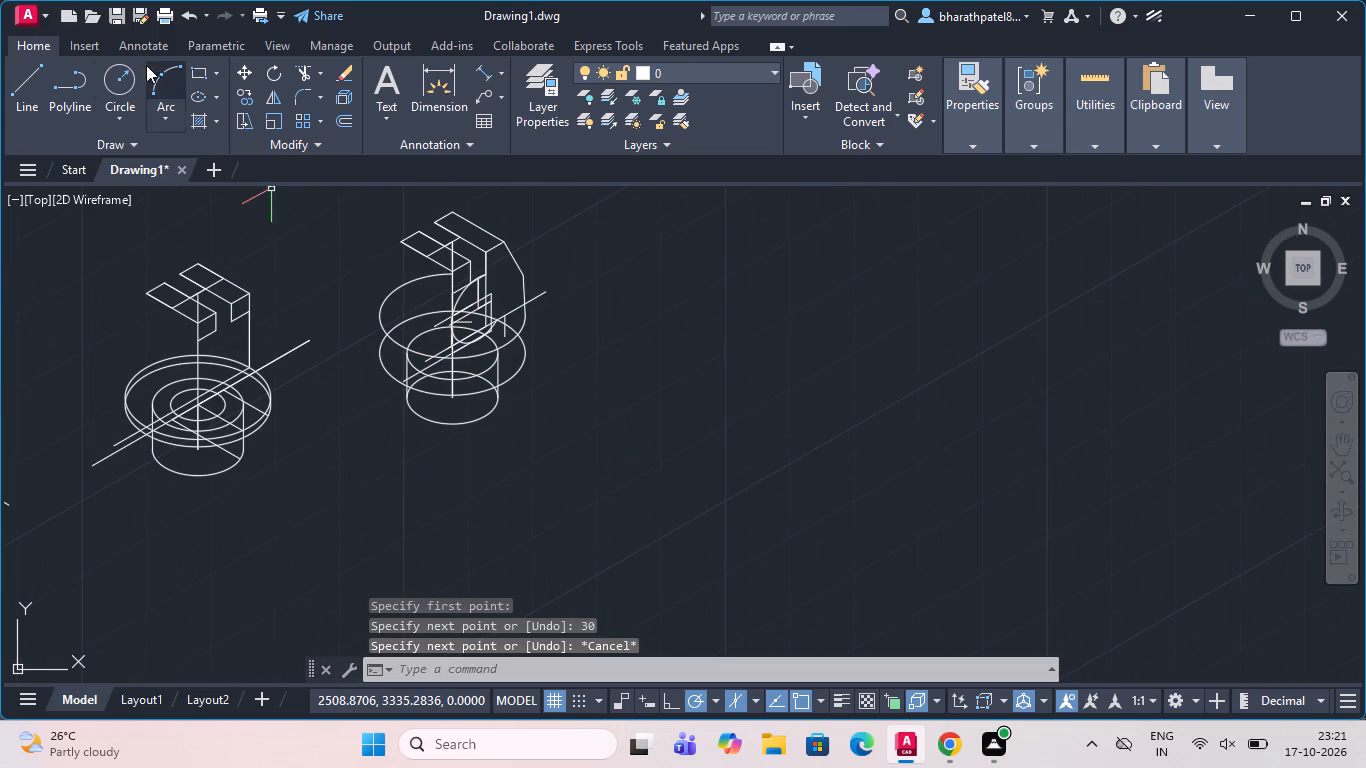
Draw a 30-unit line at 210° starting where the 210° line crosses the cylinder's vertical centre axis.
drag(17, 84, 40, 109)
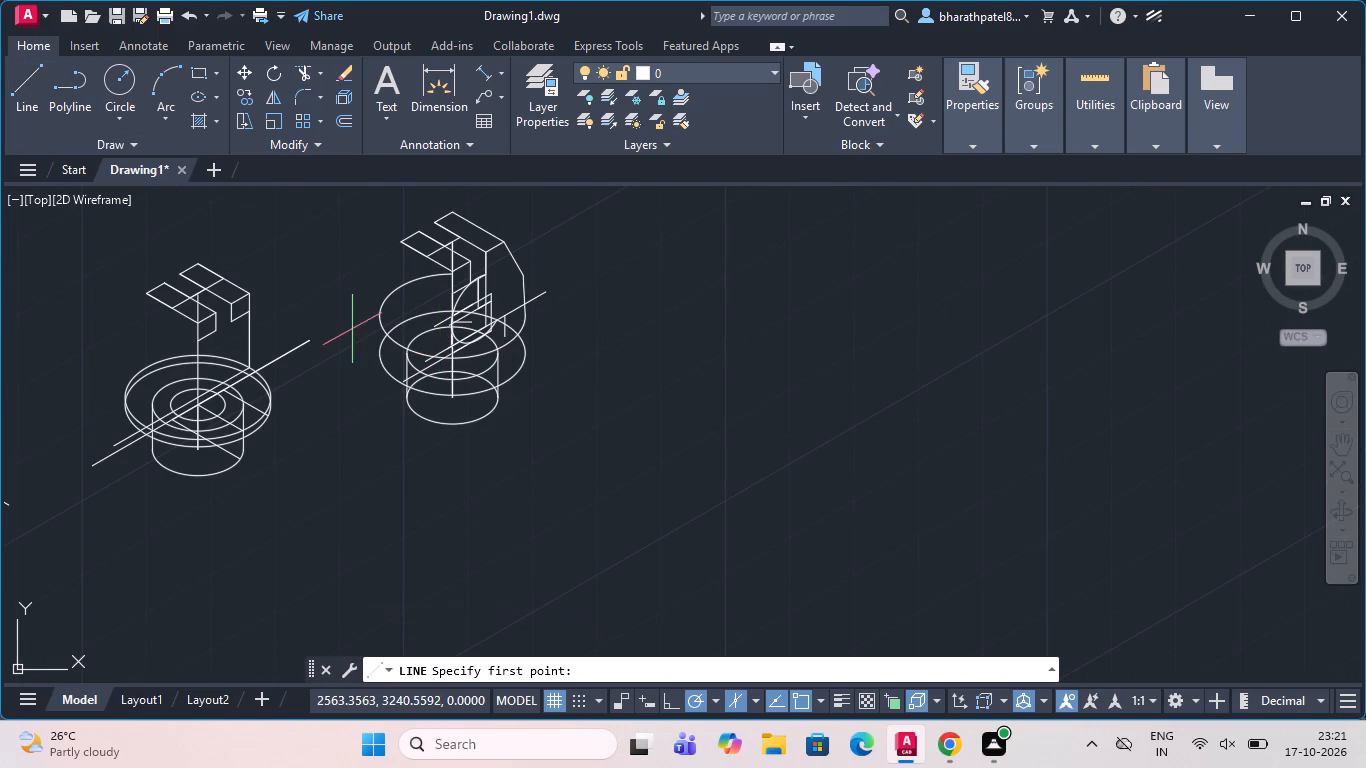
scroll(432, 358, up, 2)
scroll(434, 357, down, 3)
scroll(466, 286, up, 3)
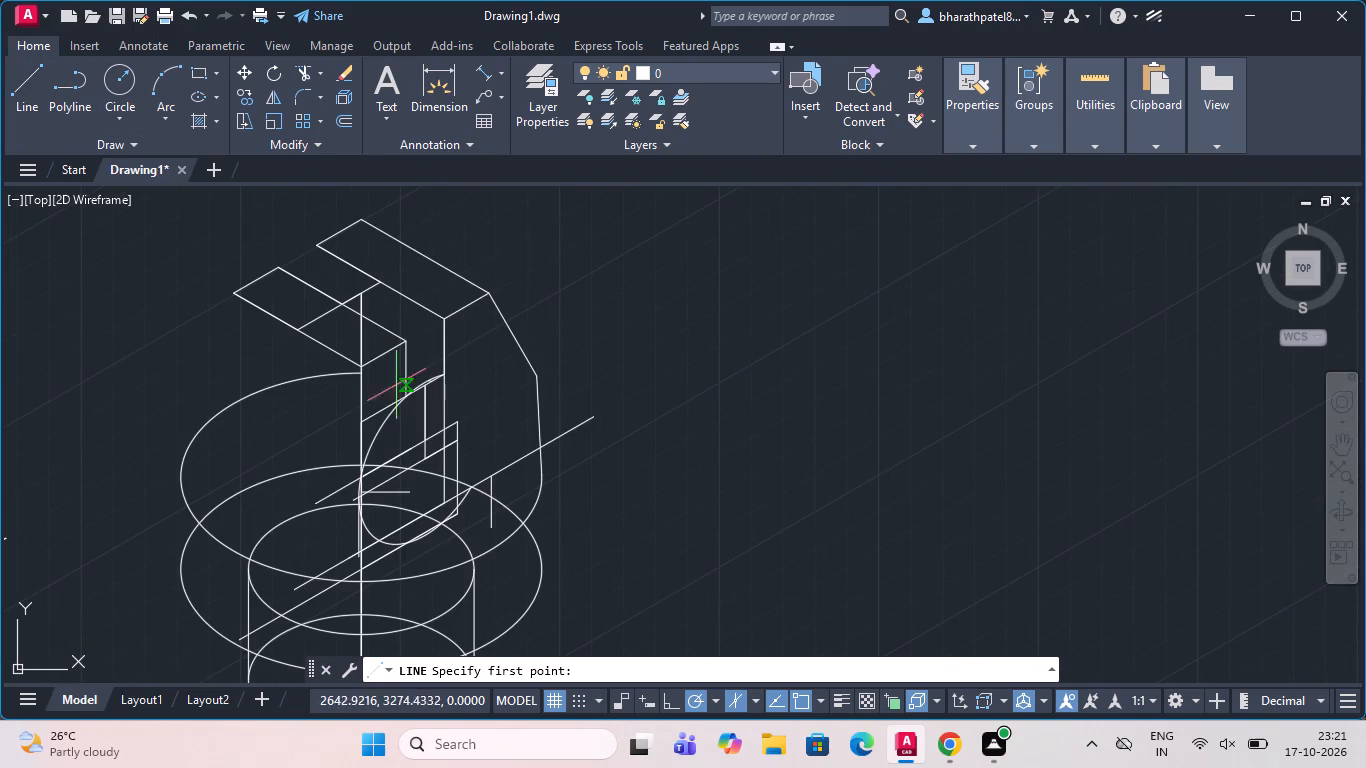
scroll(329, 593, up, 3)
scroll(342, 557, down, 2)
scroll(664, 369, down, 2)
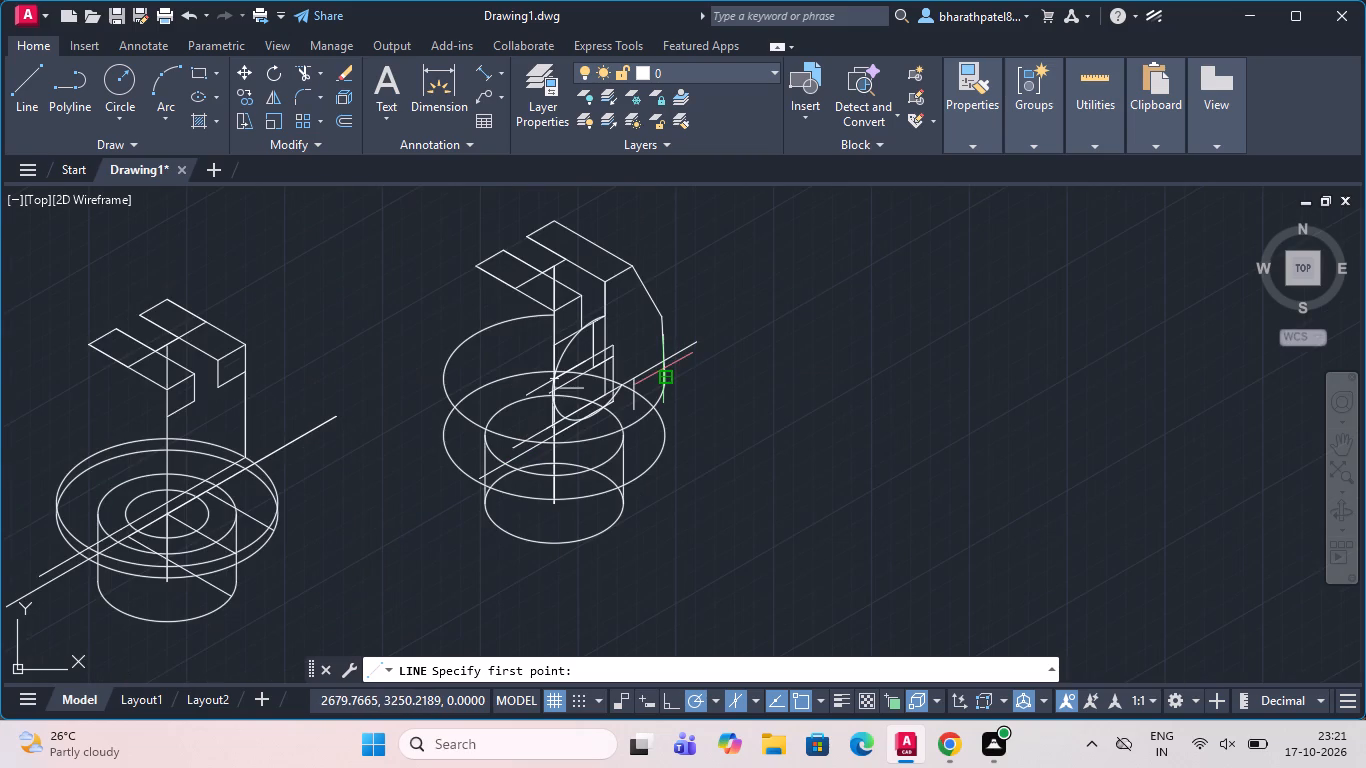
scroll(662, 369, up, 1)
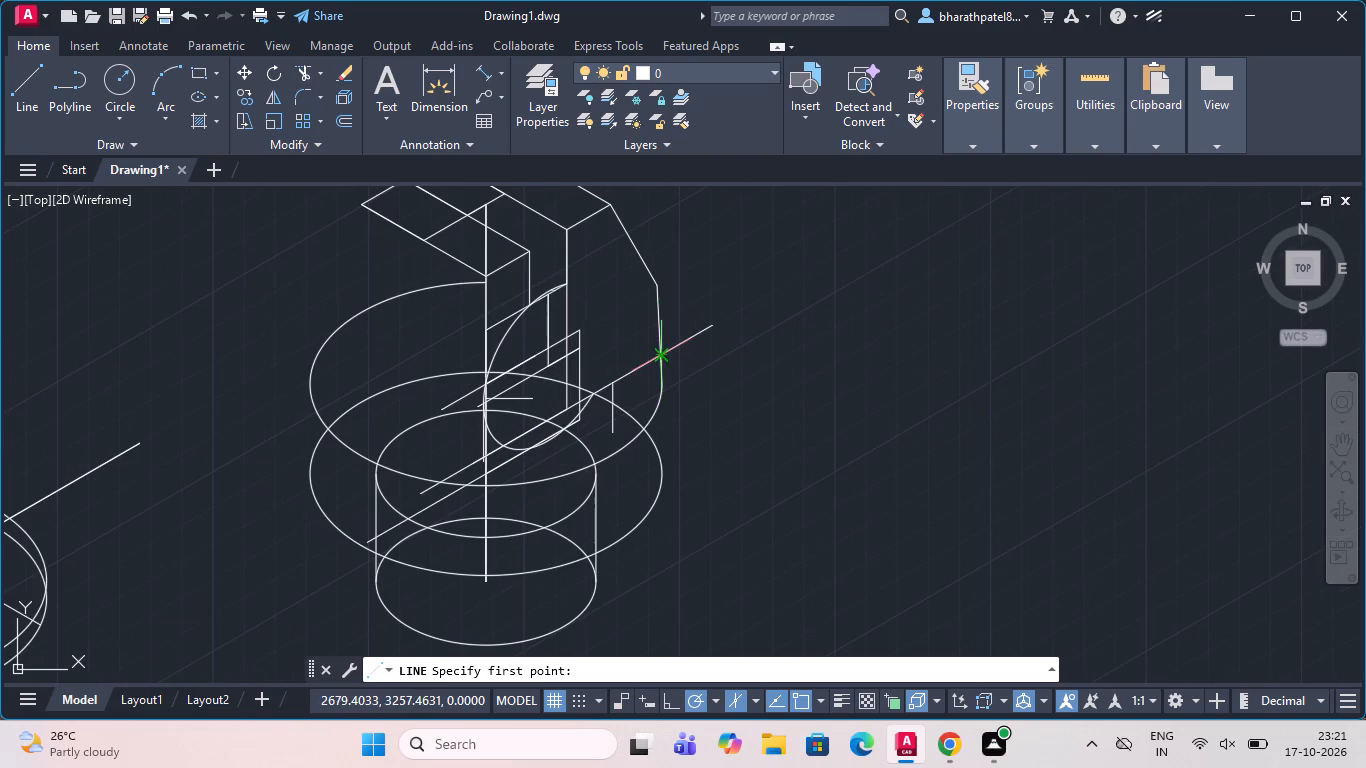
scroll(490, 450, up, 3)
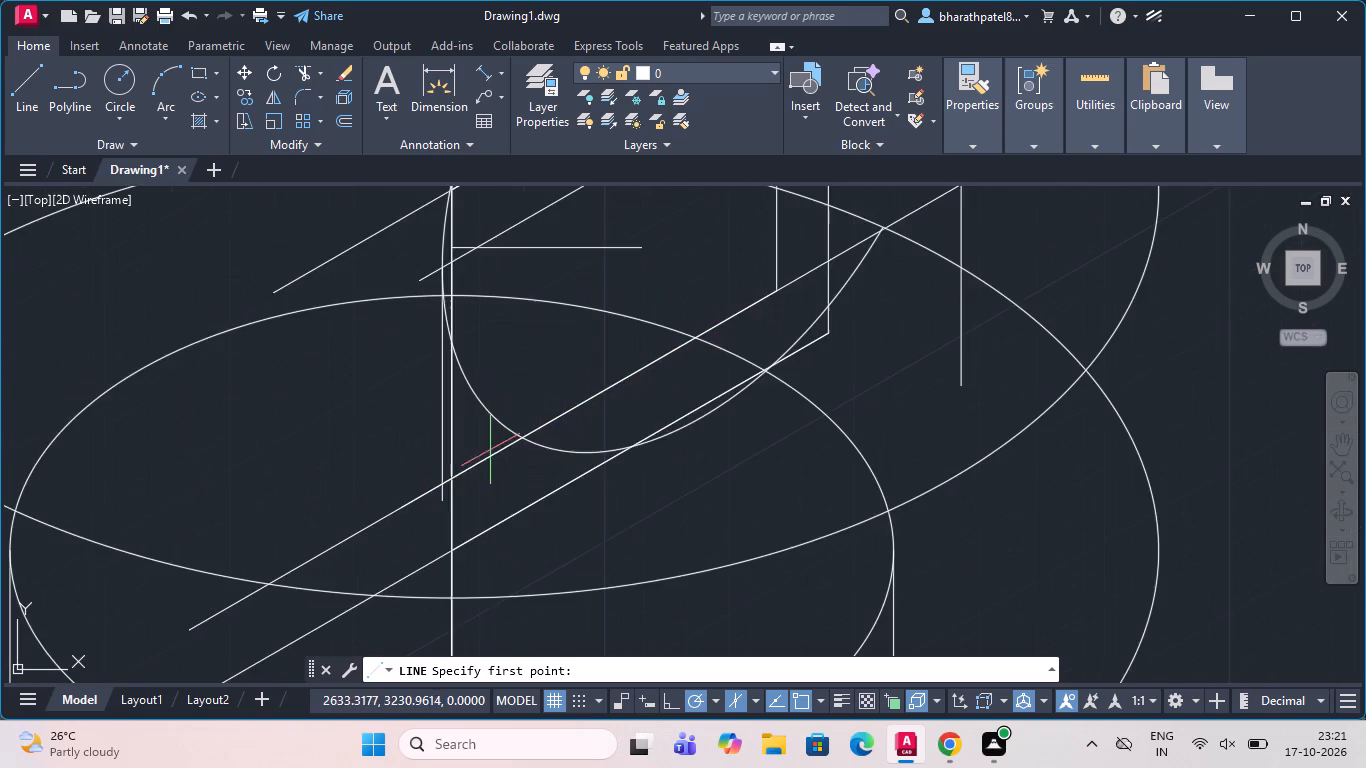
scroll(440, 480, up, 4)
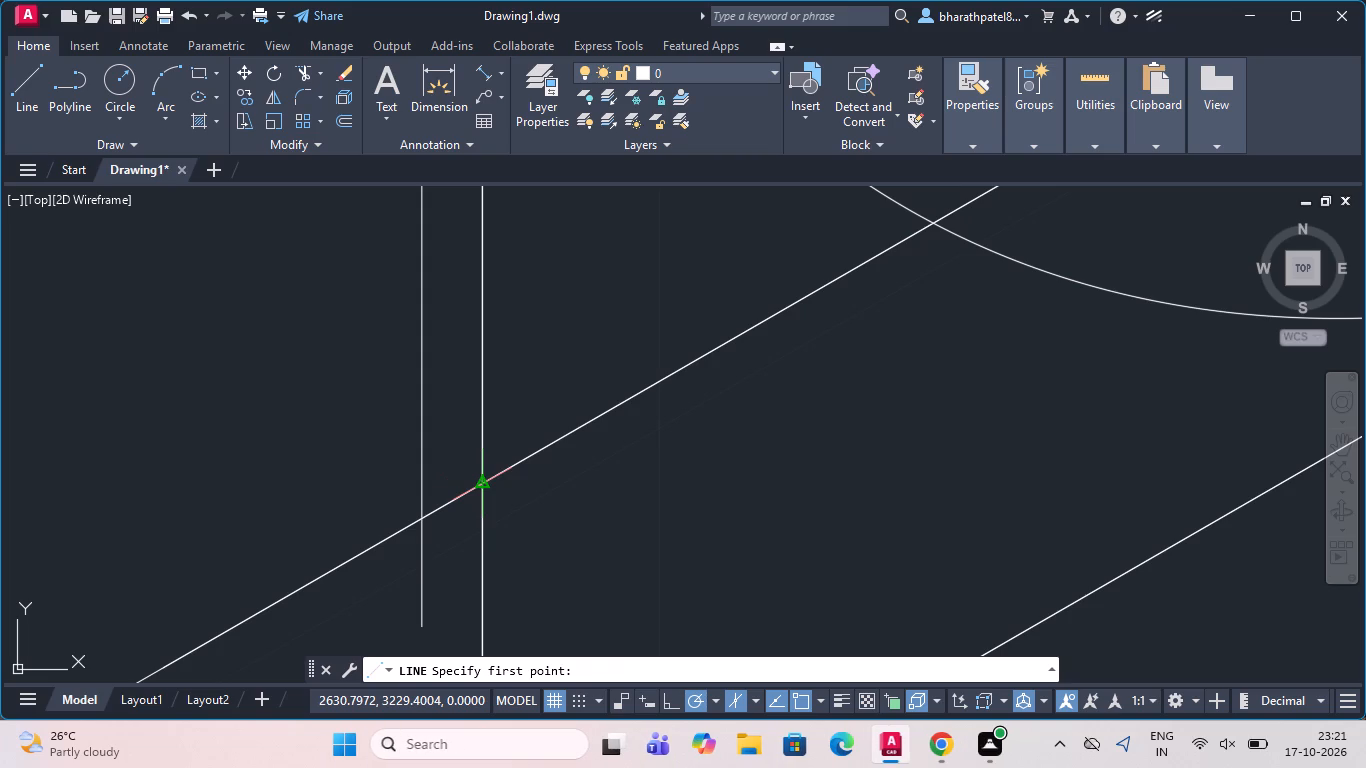
click(479, 483)
scroll(481, 479, down, 7)
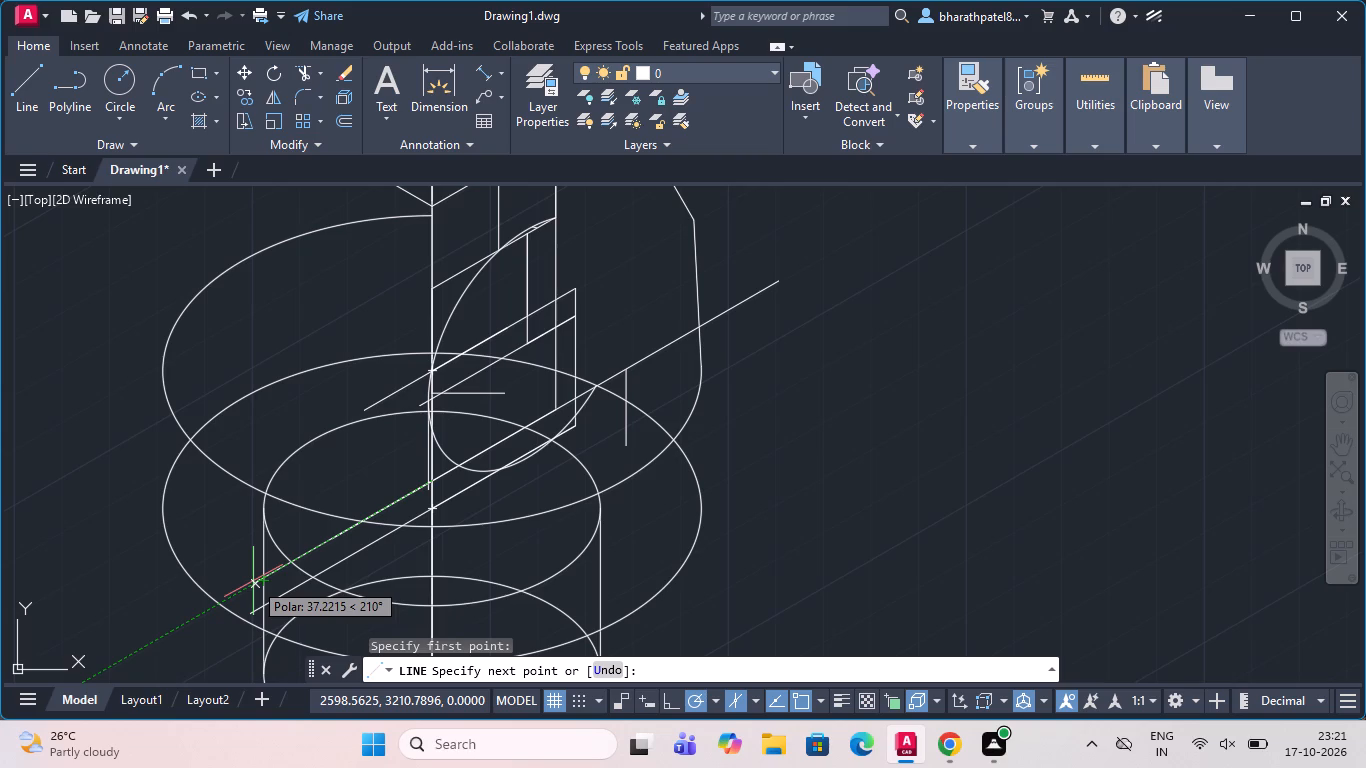
text(30)
key(Return)
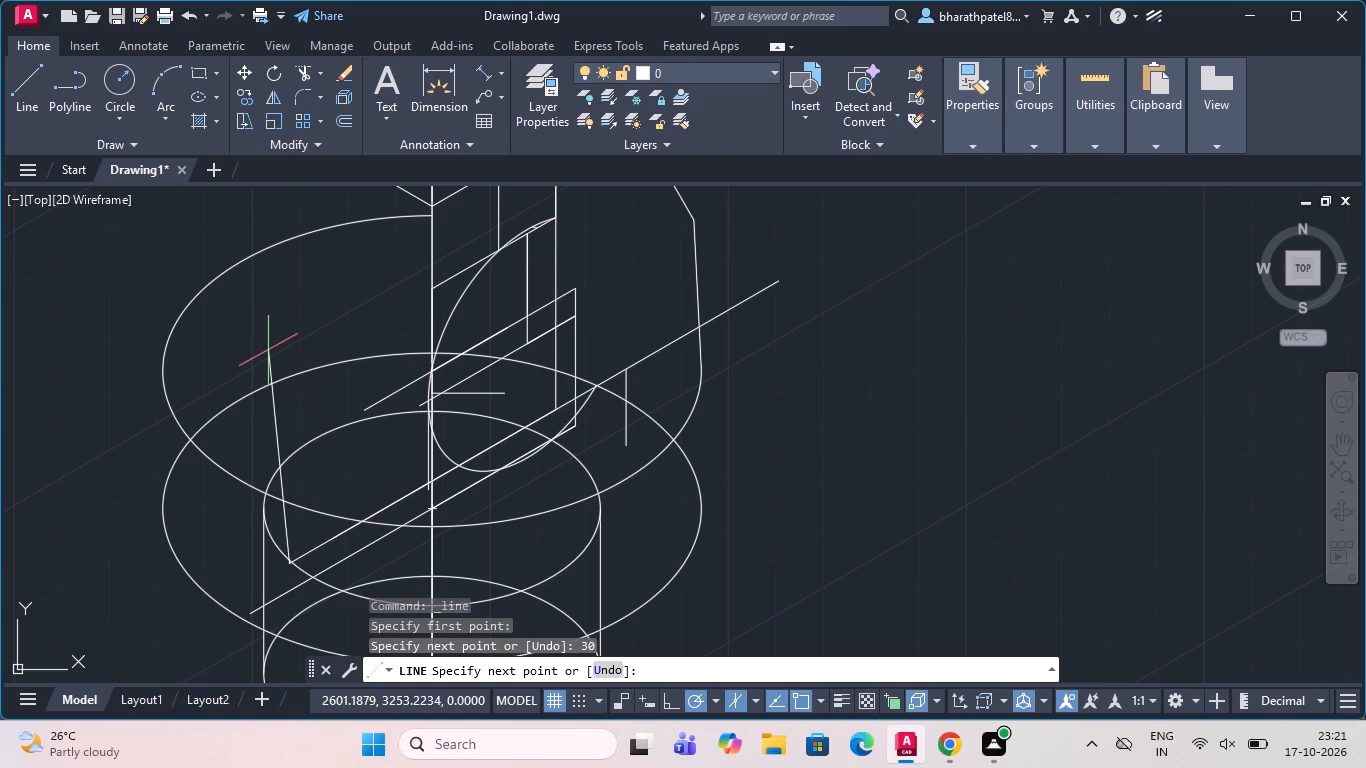
Continue from that line's far end with a vertical line about 100 units long, rising past the bracket's top arm.
scroll(282, 343, down, 3)
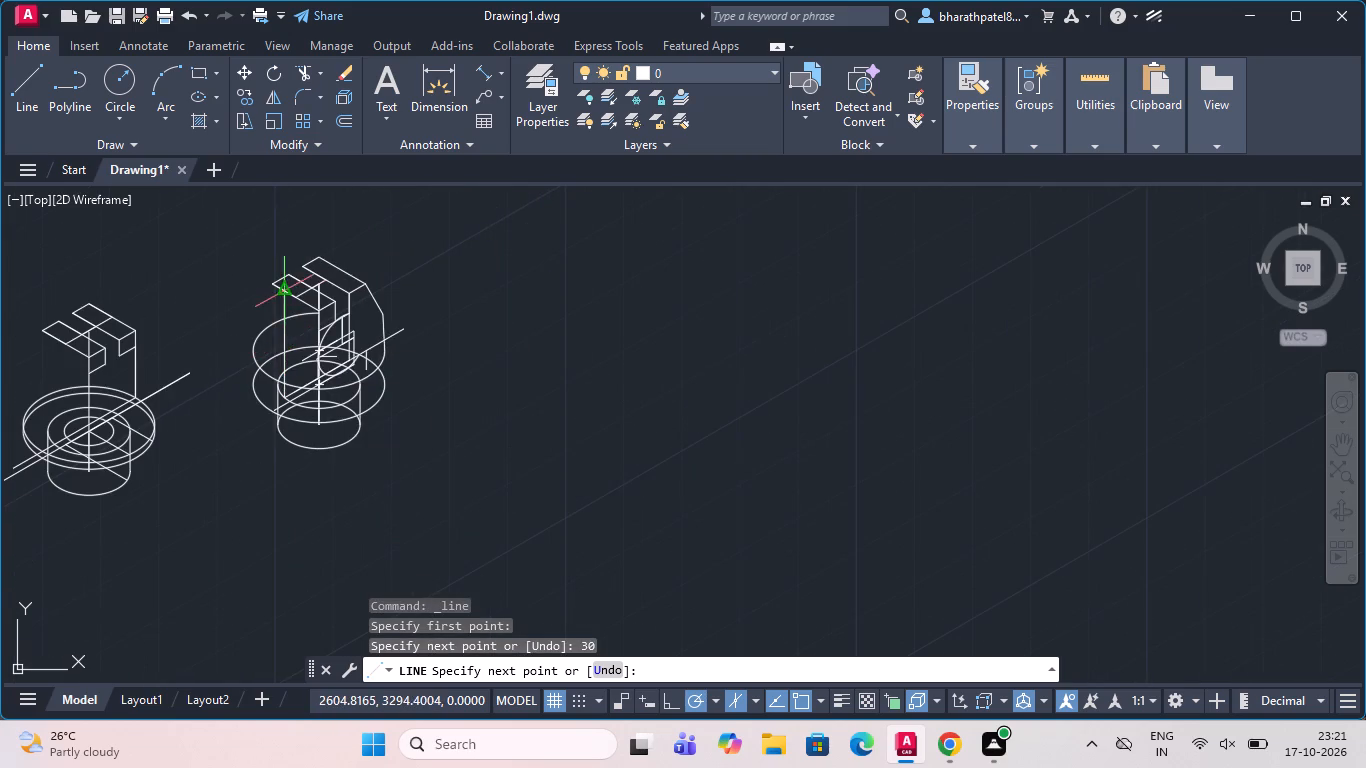
scroll(287, 279, up, 2)
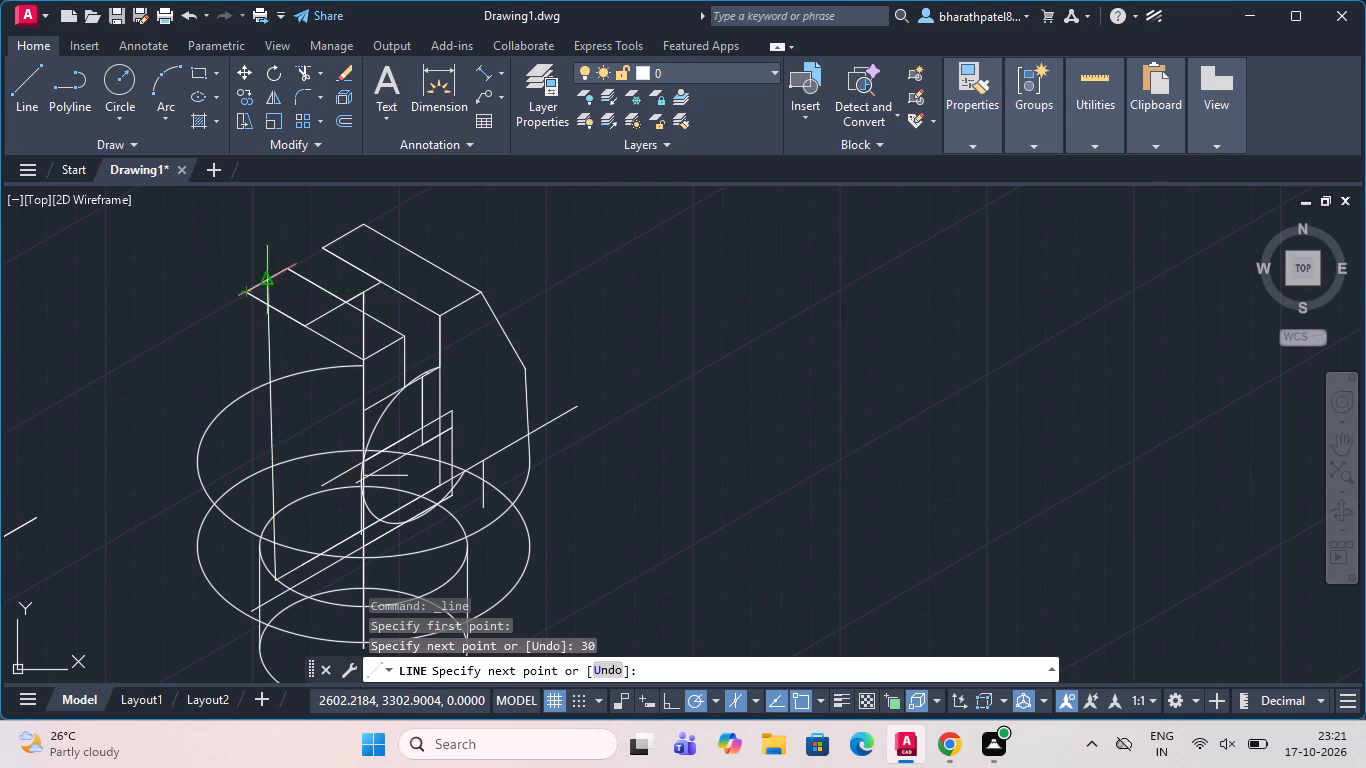
click(270, 240)
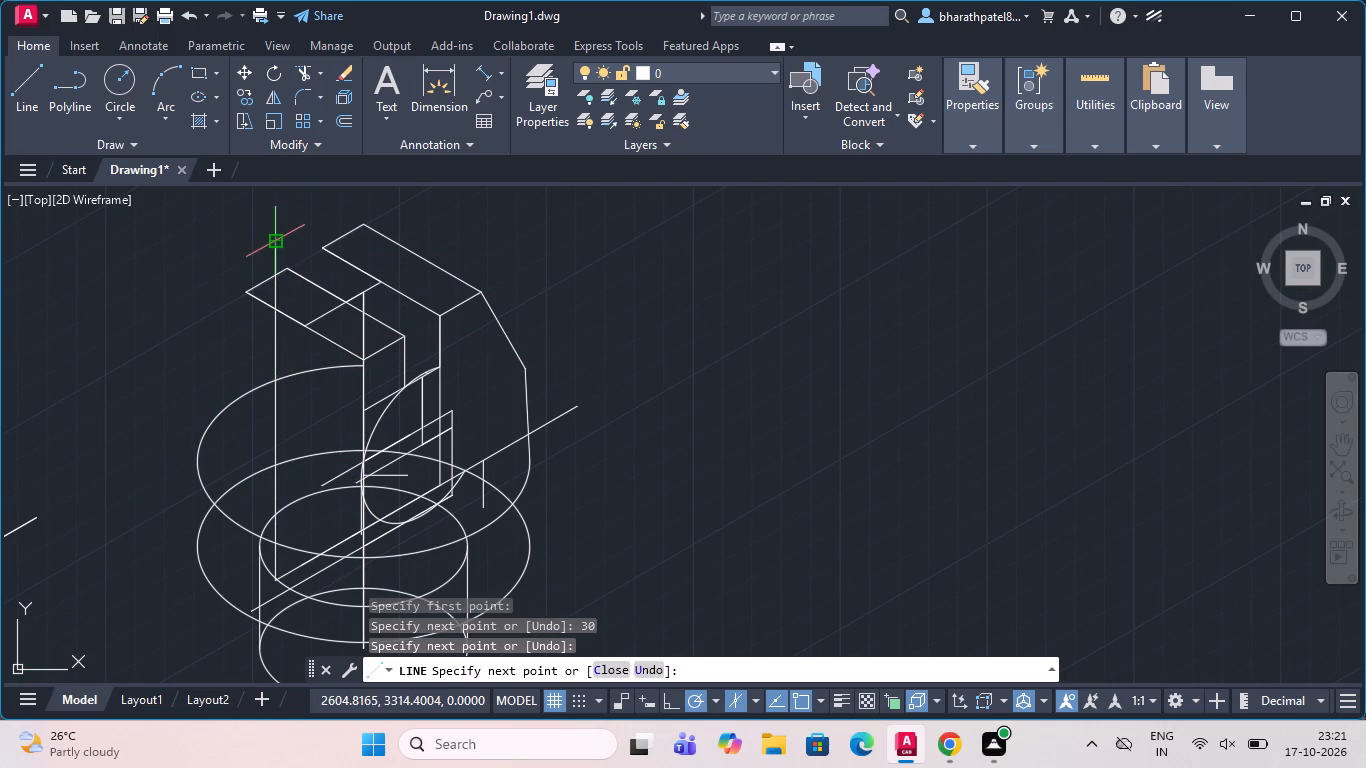
key(Escape)
Erase the remaining elliptical arc on the bracket's upright.
scroll(267, 250, down, 1)
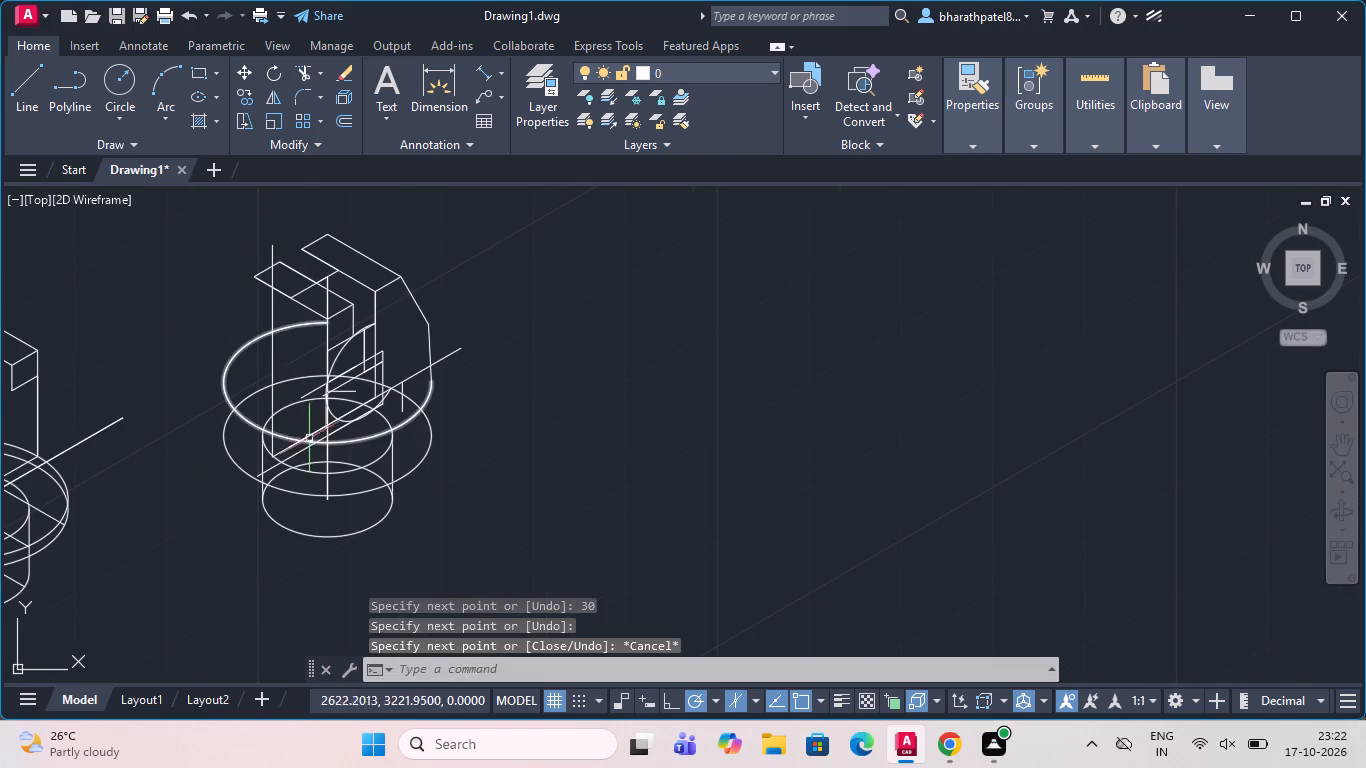
scroll(303, 428, up, 3)
scroll(300, 426, down, 3)
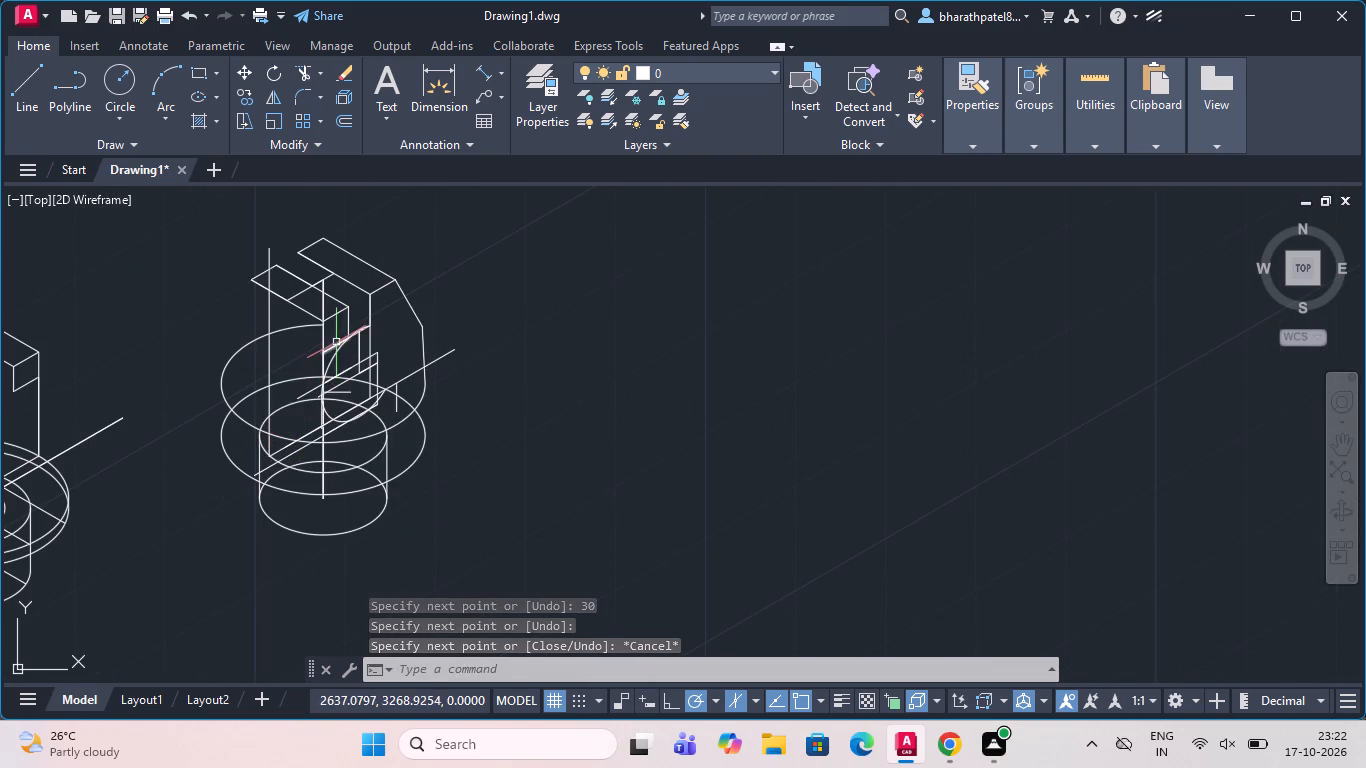
scroll(335, 341, up, 6)
click(377, 439)
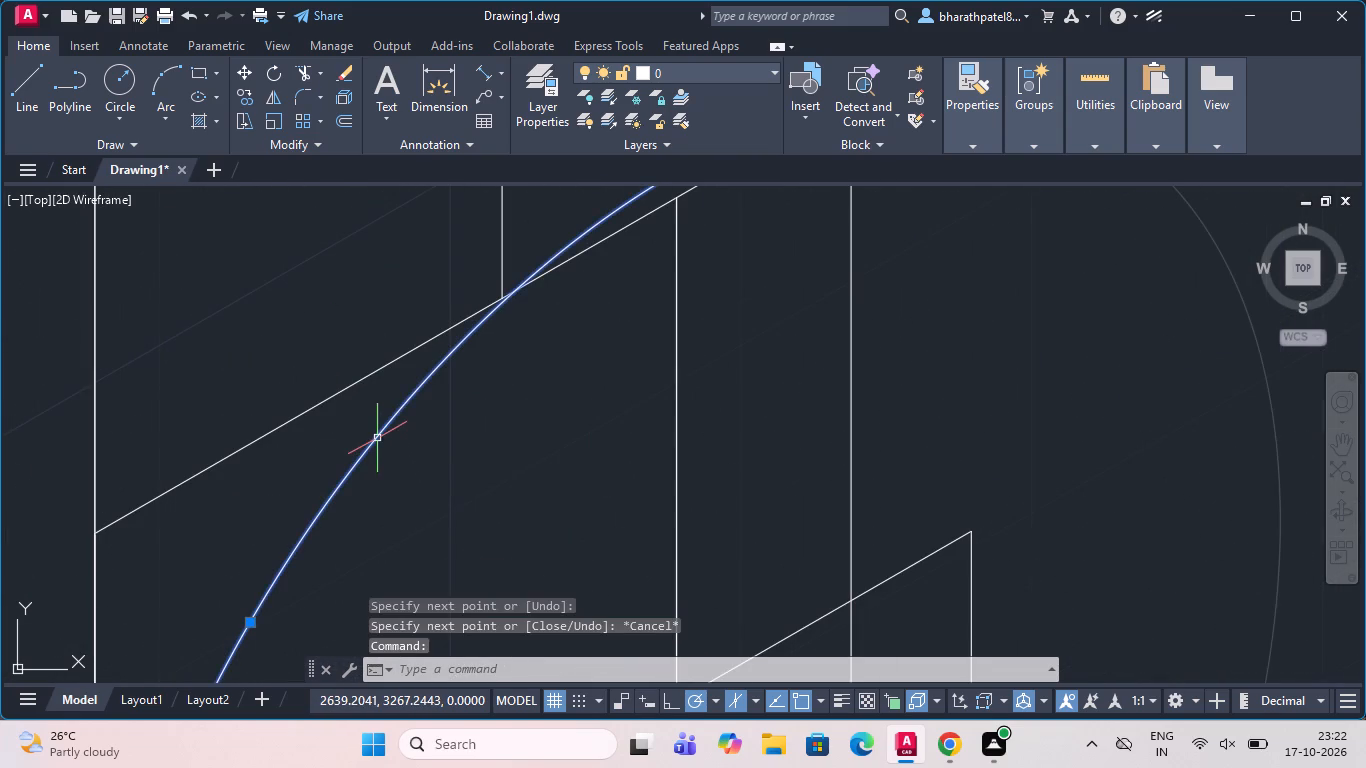
key(Delete)
Trim the lower portion of the new 100-unit vertical line below the upper large ellipse.
scroll(296, 413, down, 3)
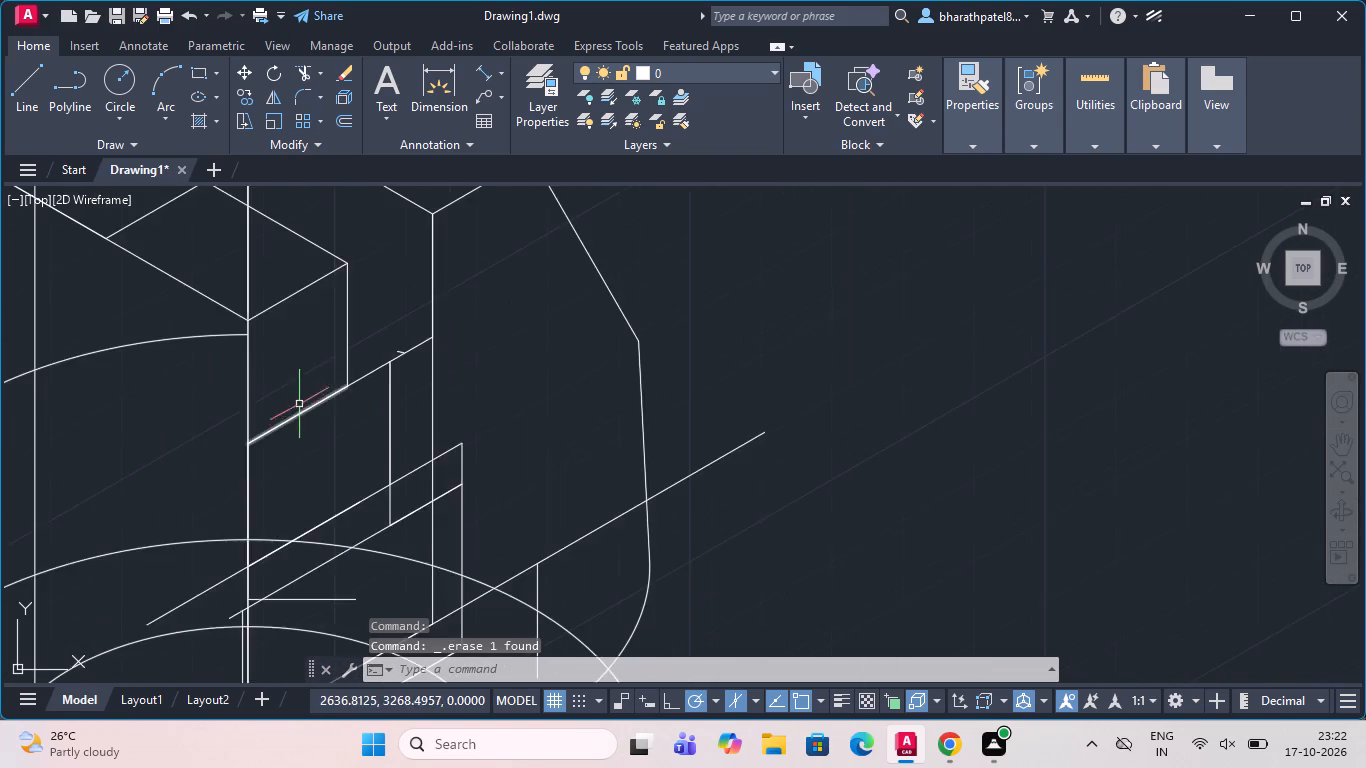
scroll(300, 399, down, 2)
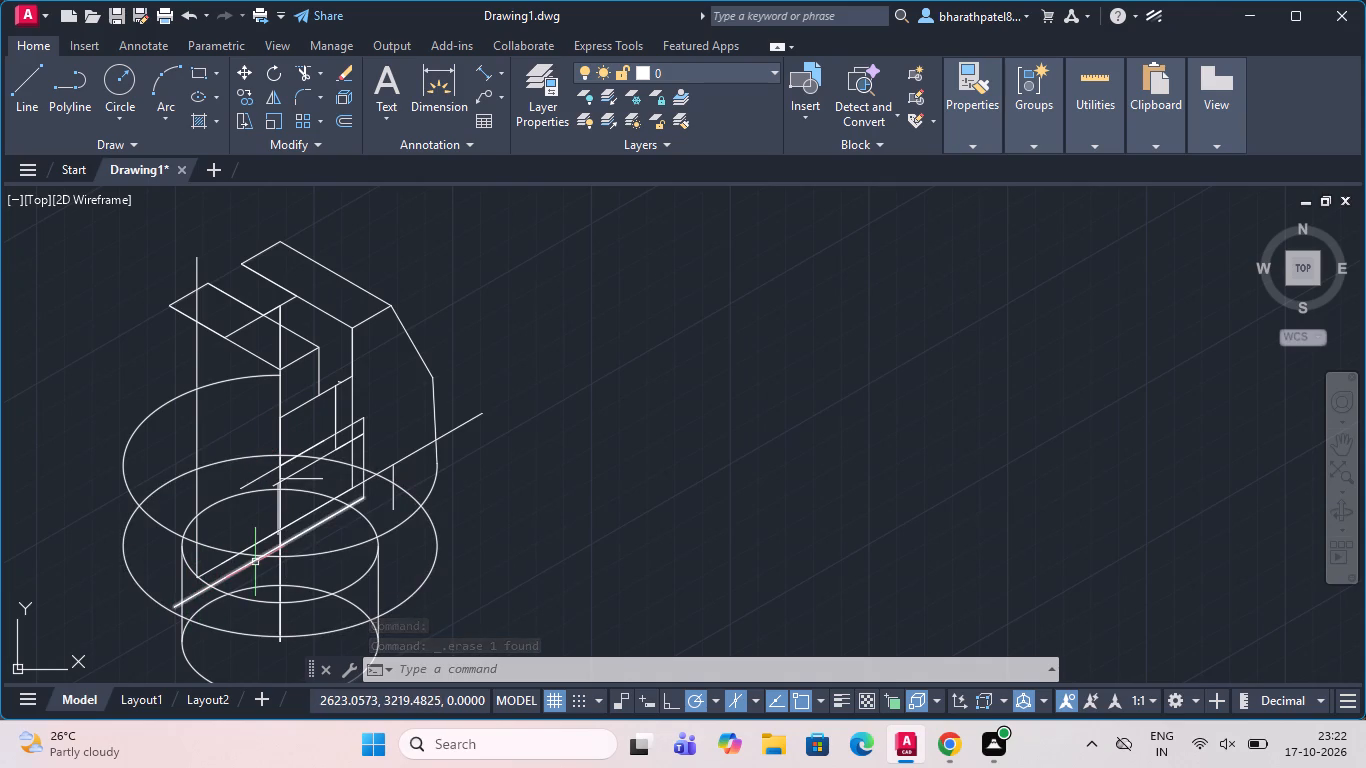
scroll(256, 561, up, 2)
scroll(257, 560, down, 1)
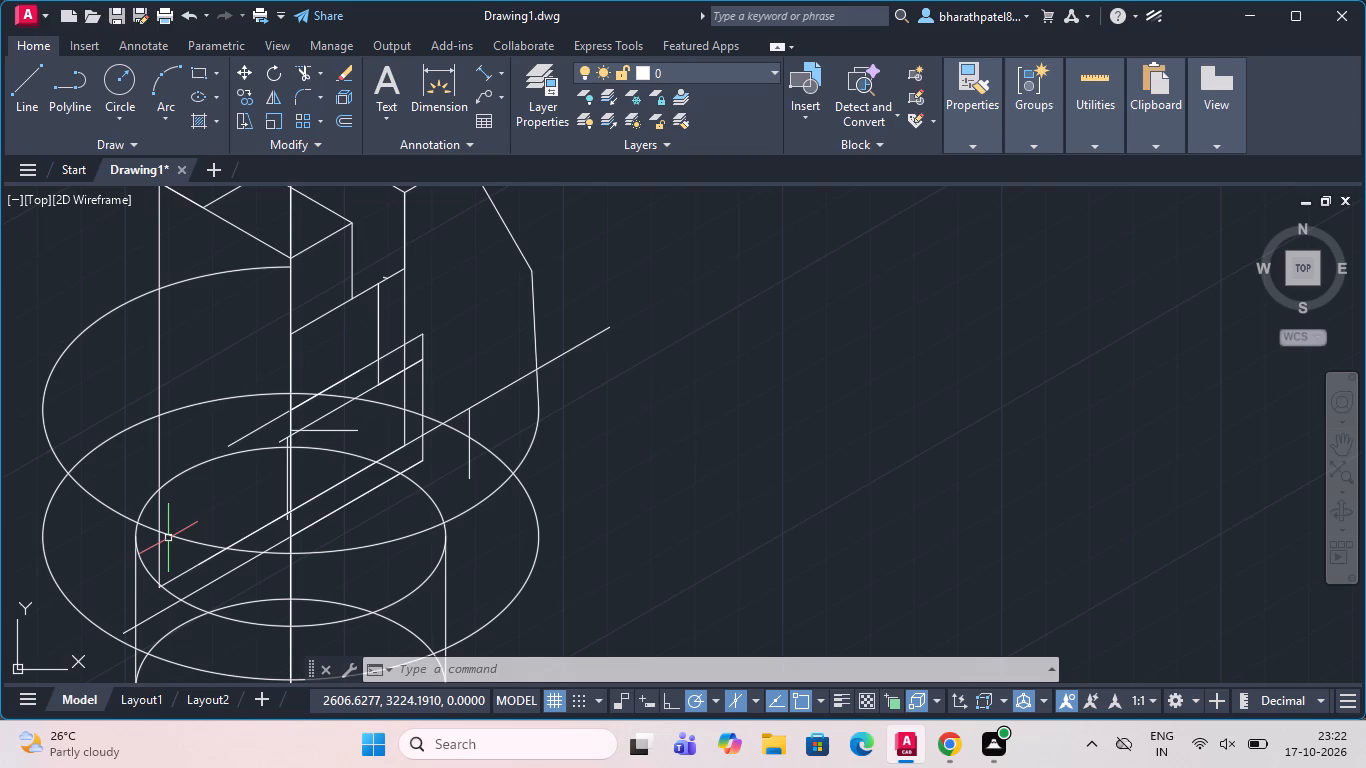
scroll(168, 538, down, 1)
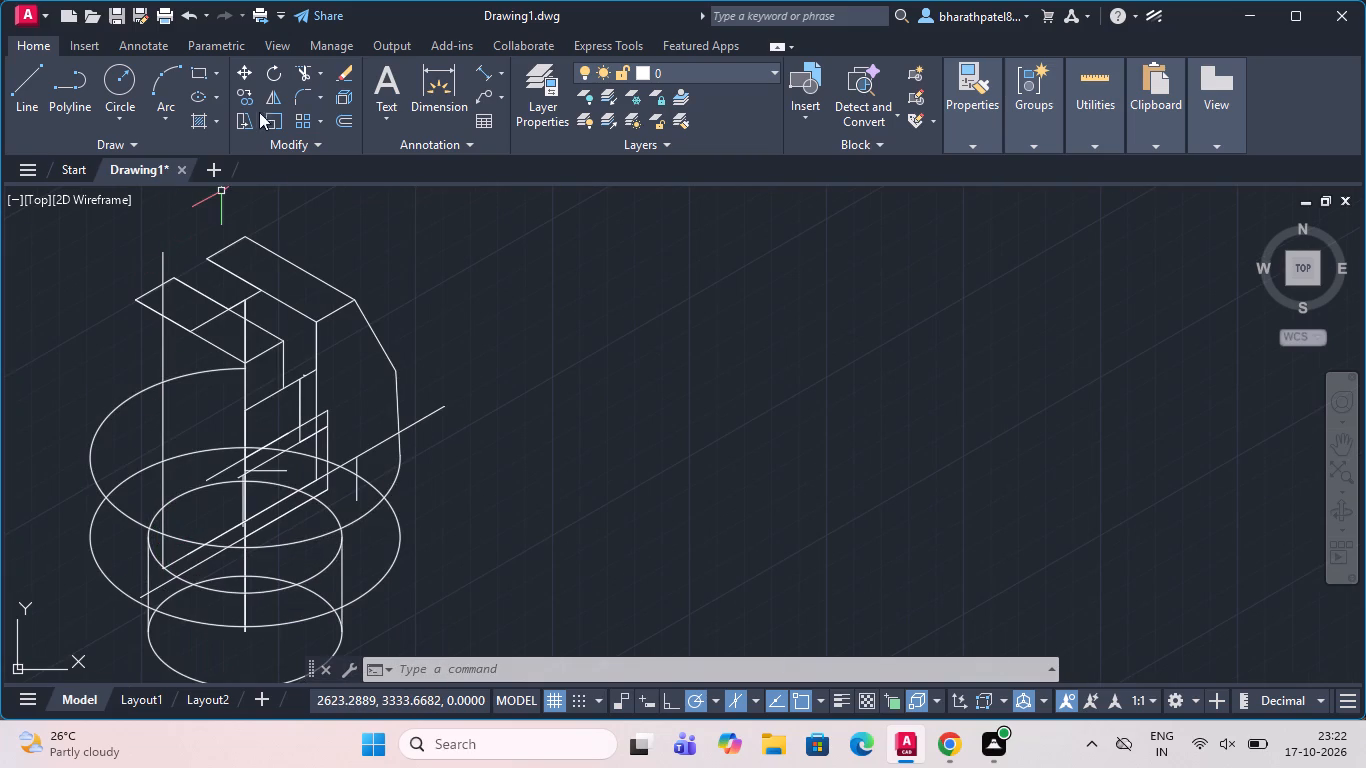
click(306, 64)
scroll(177, 532, up, 2)
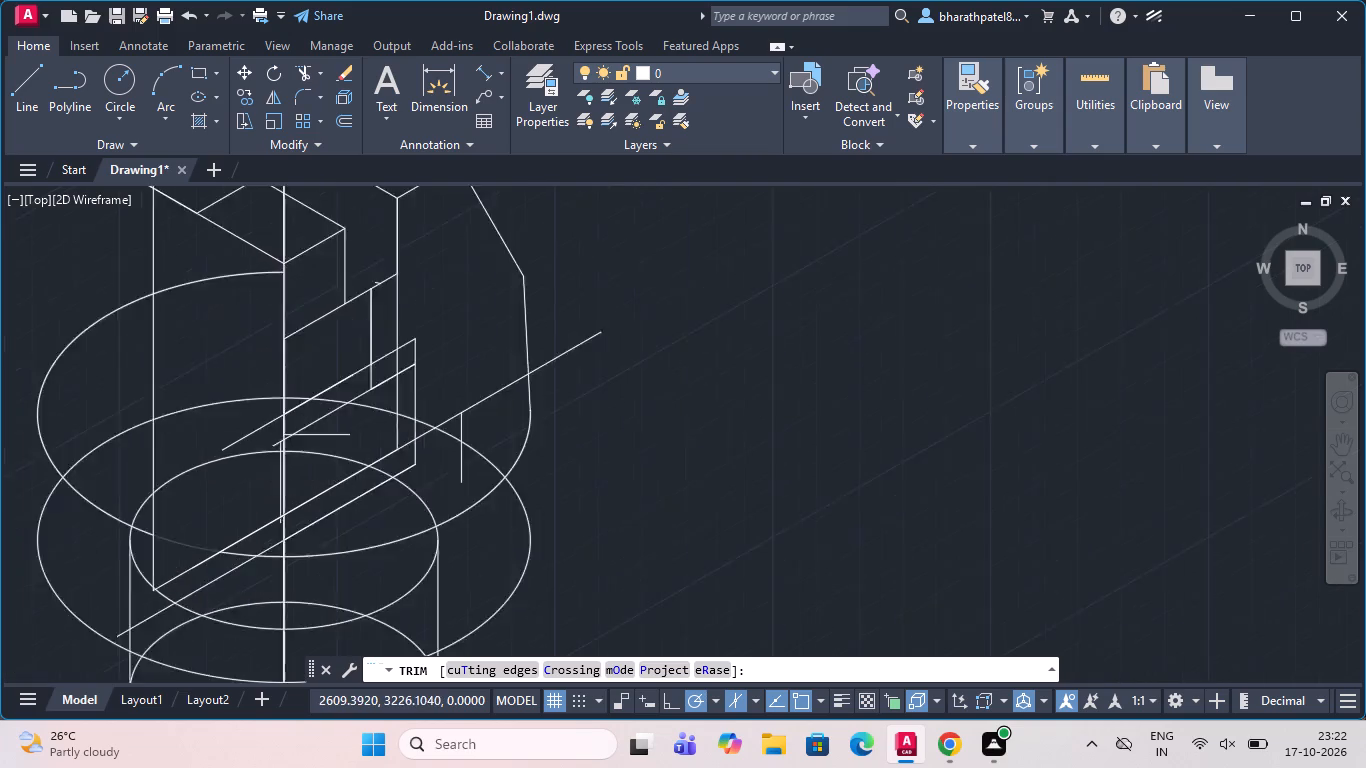
scroll(177, 530, up, 1)
drag(104, 571, 119, 577)
click(159, 602)
scroll(160, 601, down, 3)
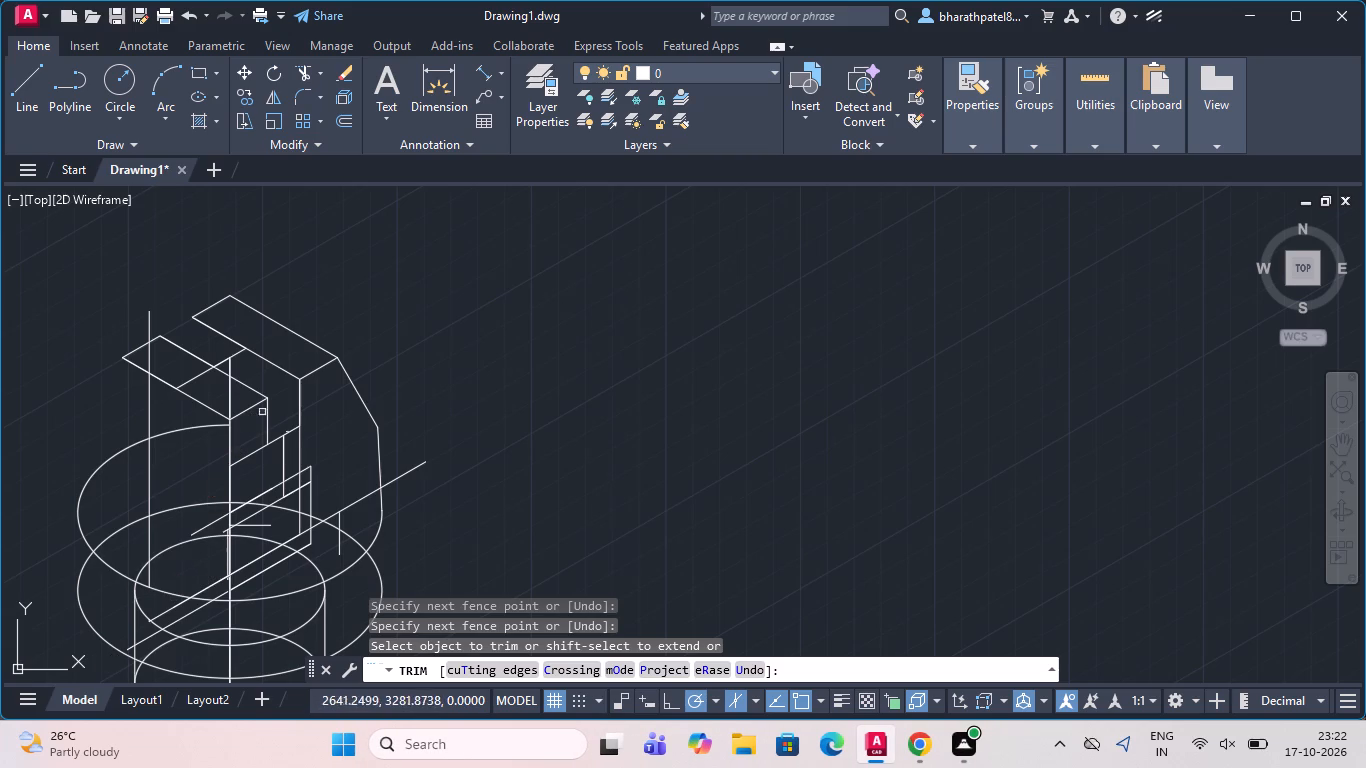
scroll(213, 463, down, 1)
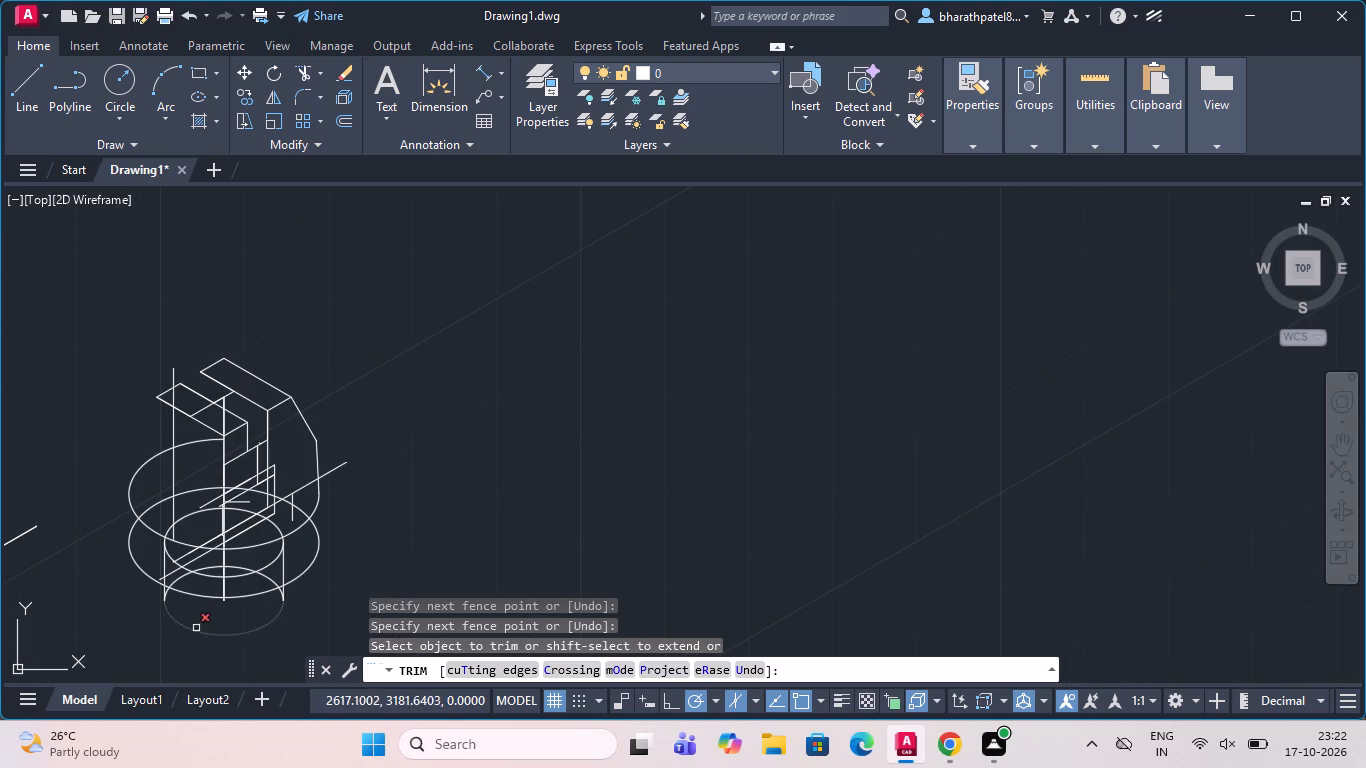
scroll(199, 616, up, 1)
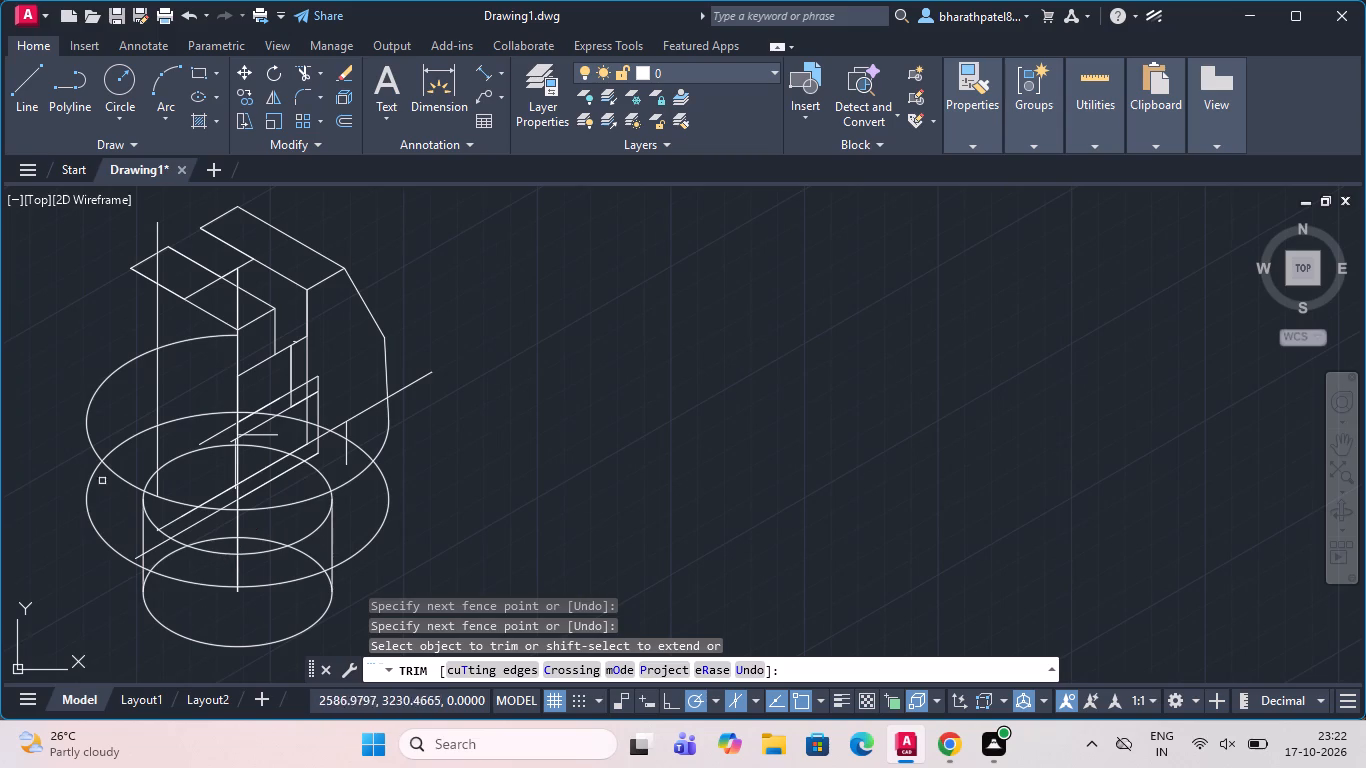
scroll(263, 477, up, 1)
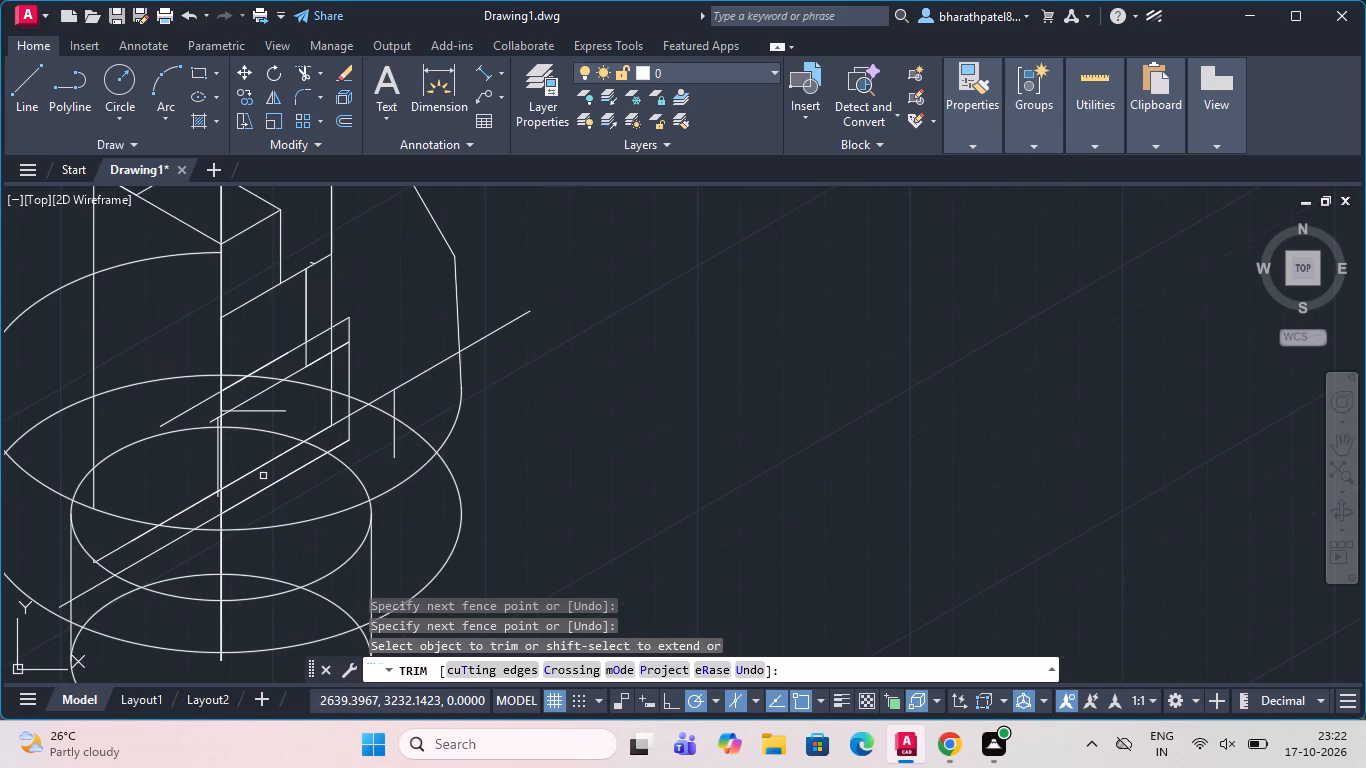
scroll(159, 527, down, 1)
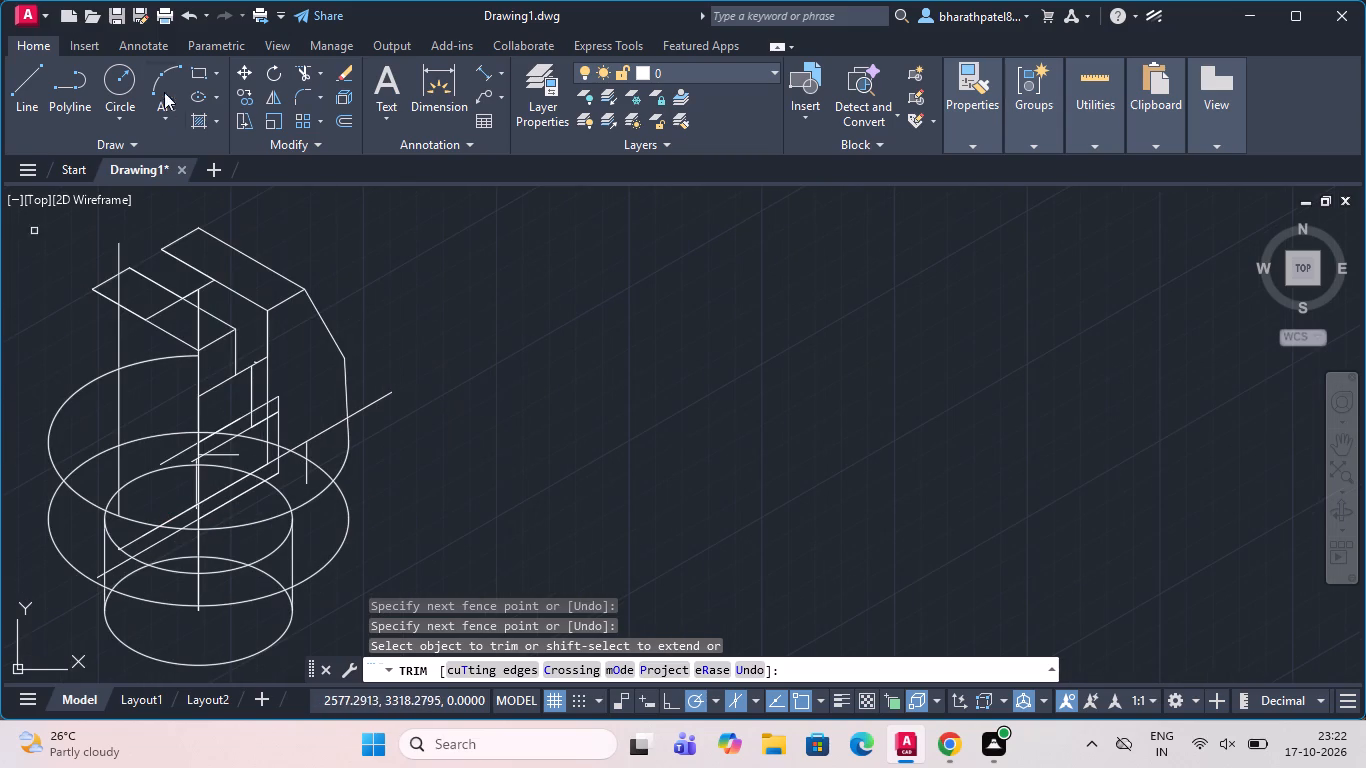
Draw a 30-unit line at 210° from where the upper long slanted line crosses the cylinder's vertical centre axis.
click(22, 97)
scroll(245, 435, up, 2)
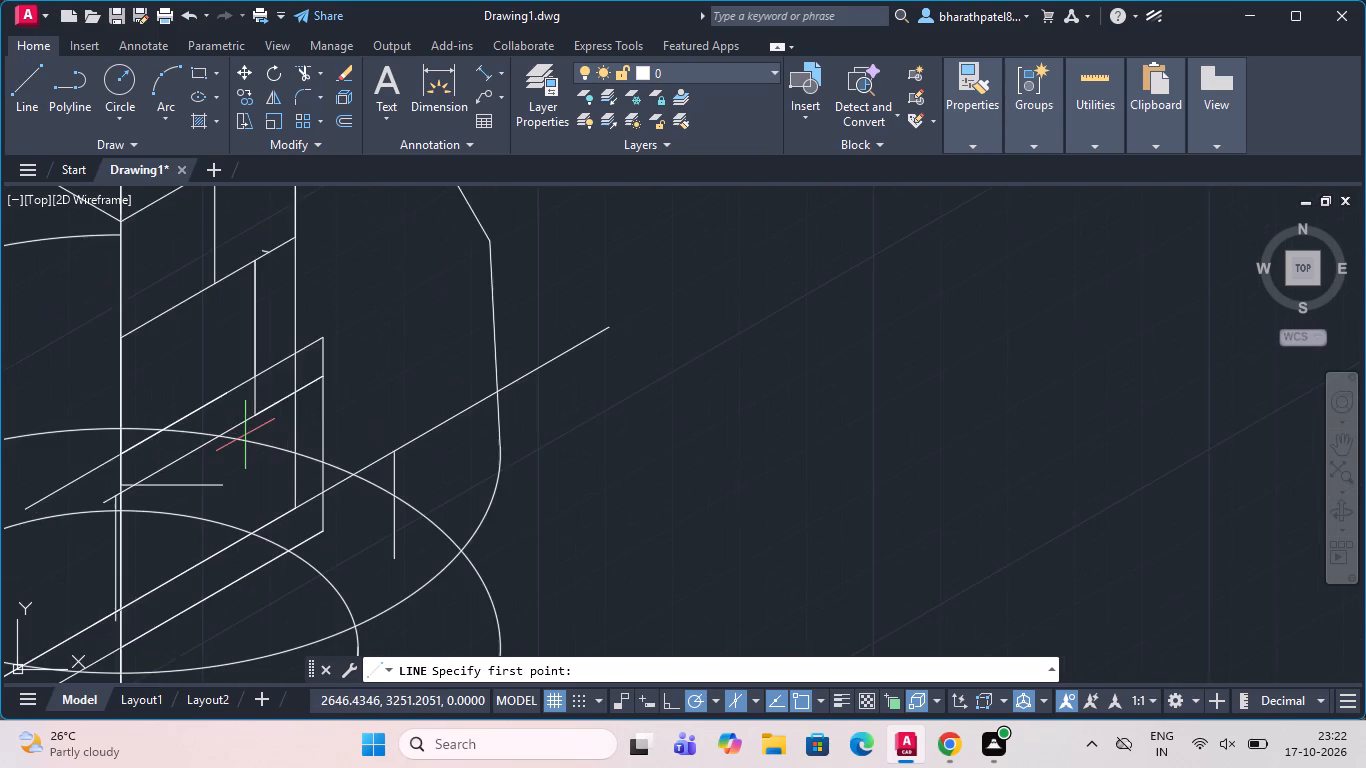
scroll(245, 435, down, 2)
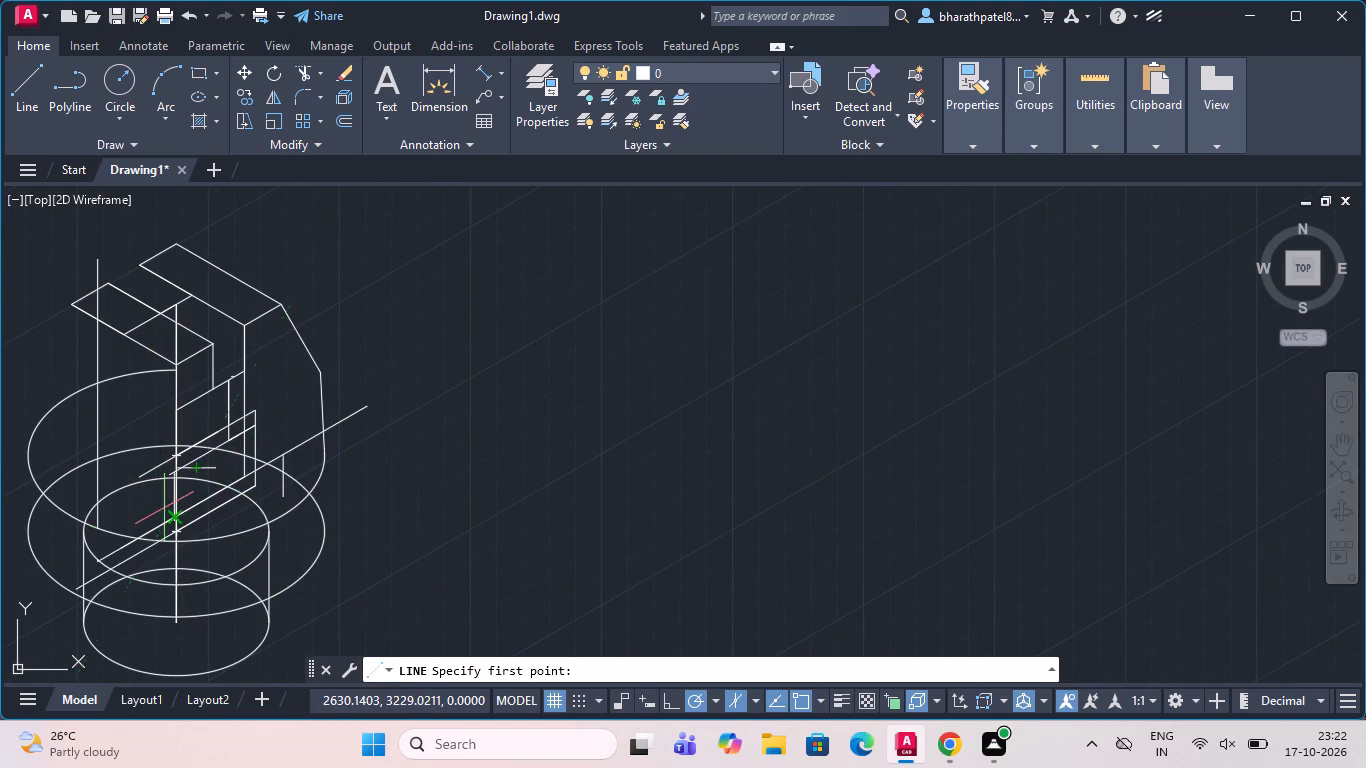
scroll(165, 511, up, 2)
click(190, 528)
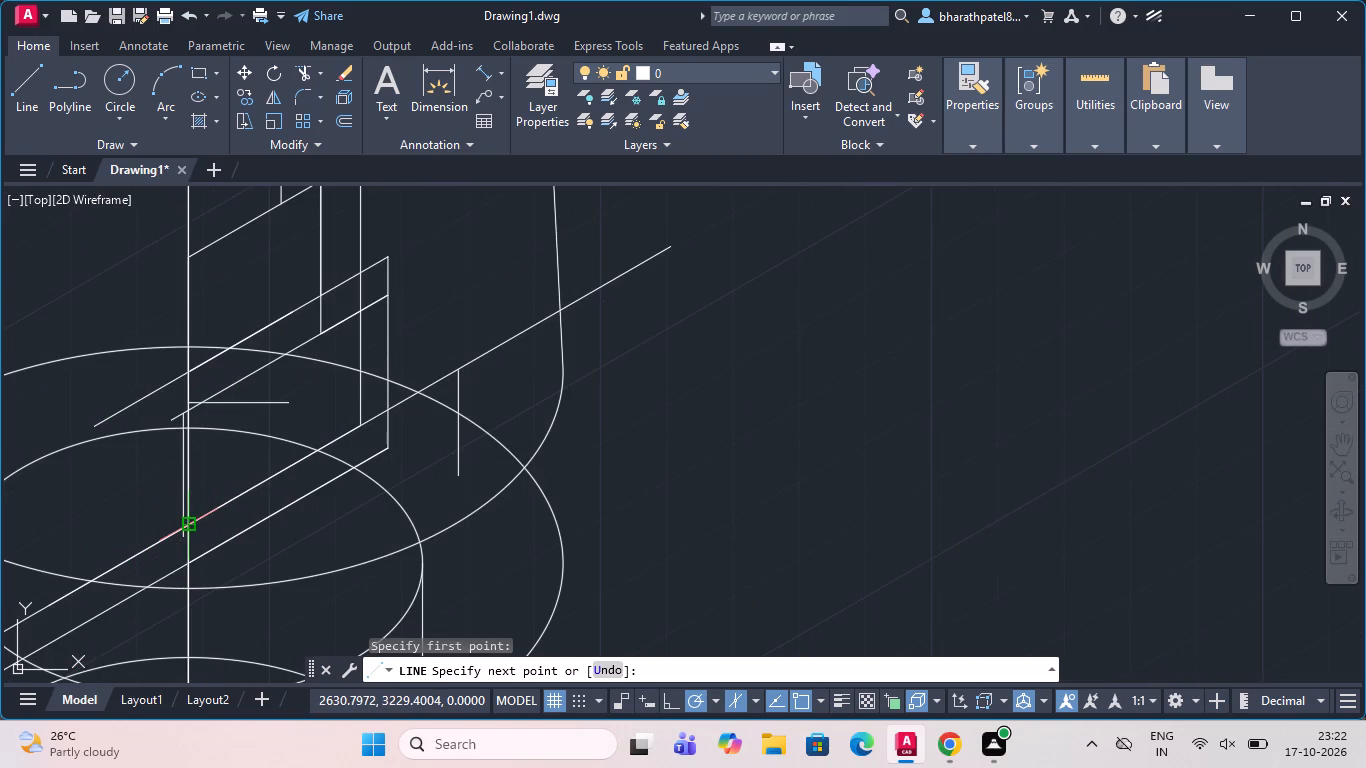
scroll(192, 527, down, 2)
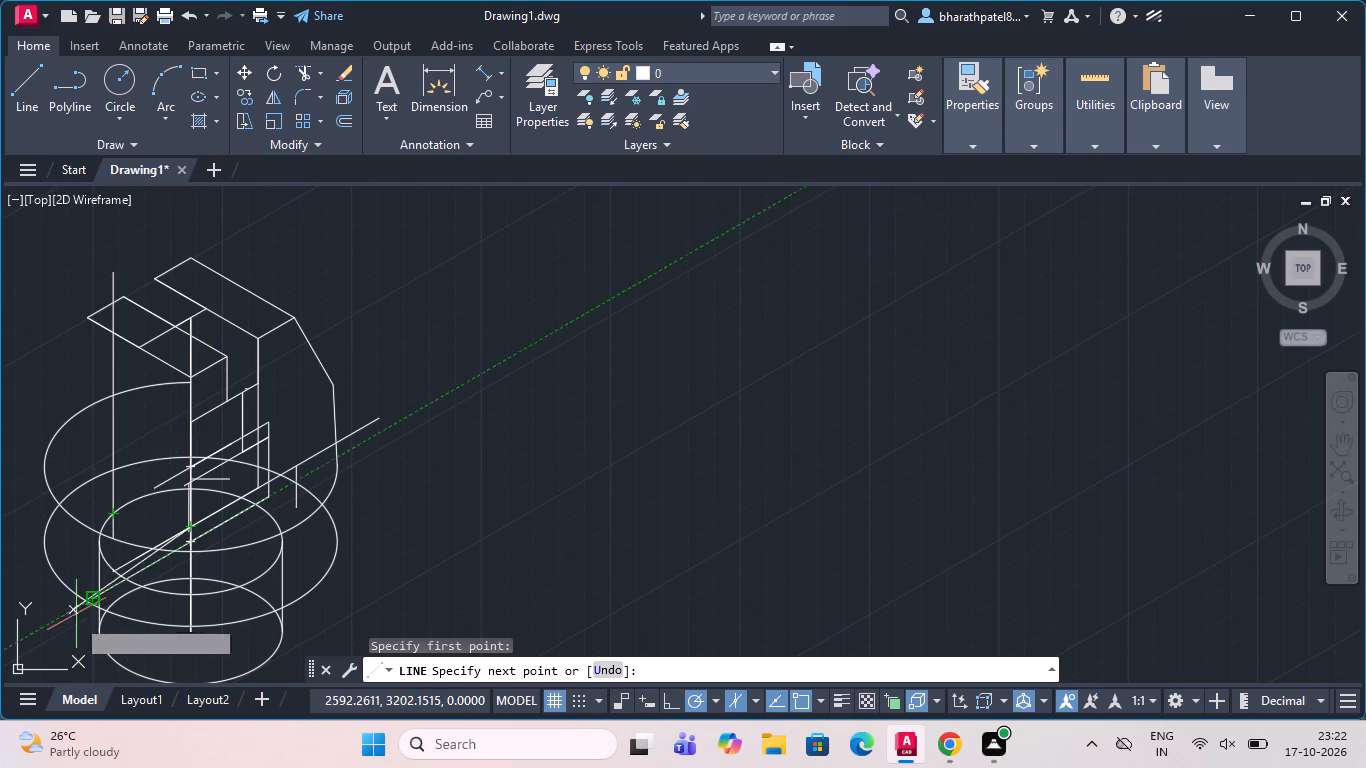
scroll(184, 488, up, 3)
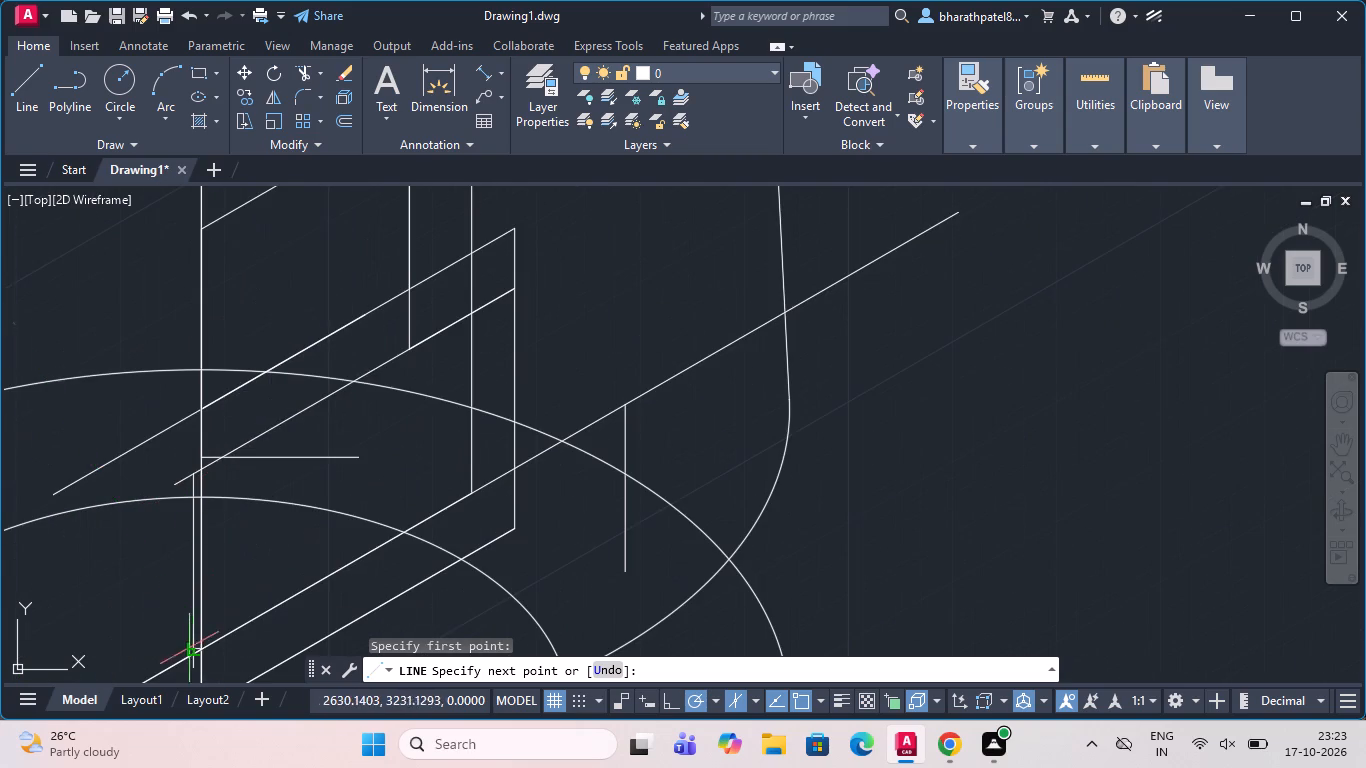
scroll(197, 664, up, 3)
scroll(198, 659, down, 5)
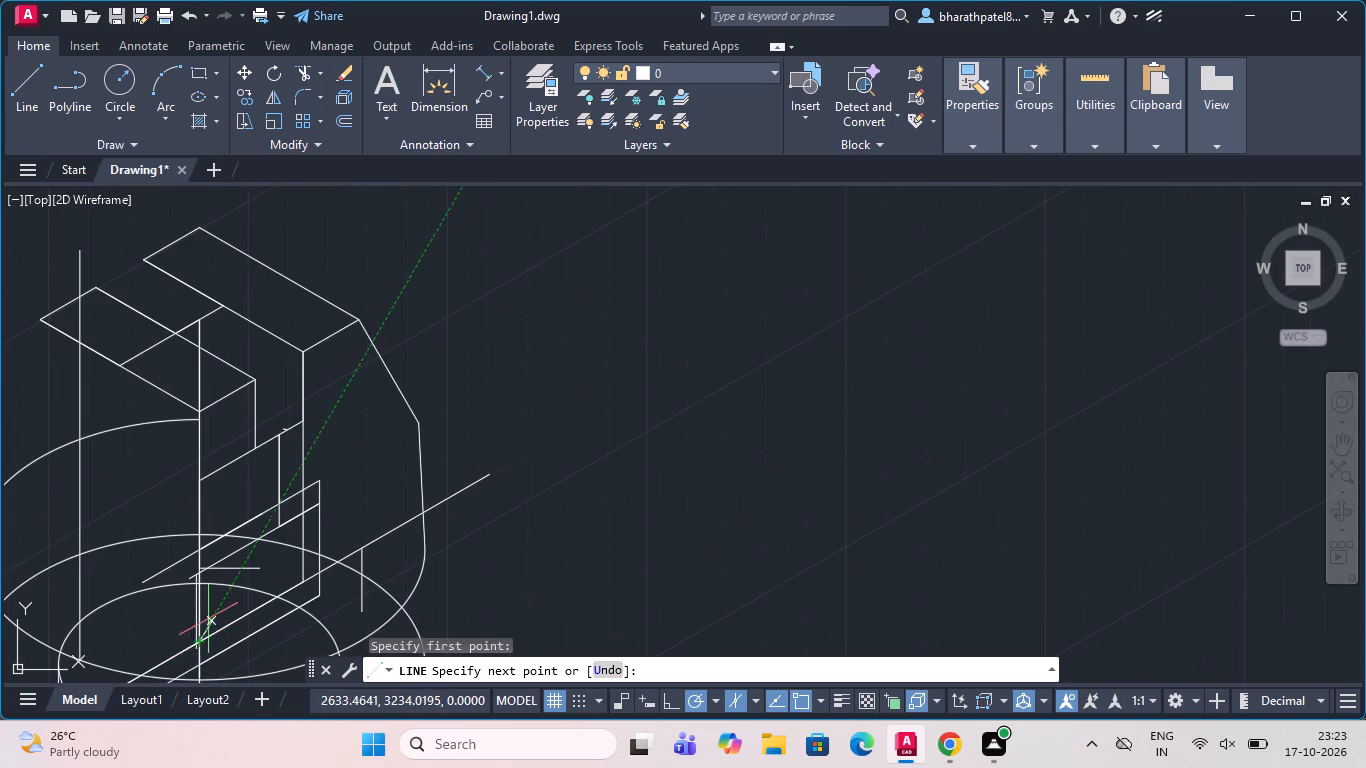
scroll(211, 613, down, 2)
scroll(131, 680, up, 3)
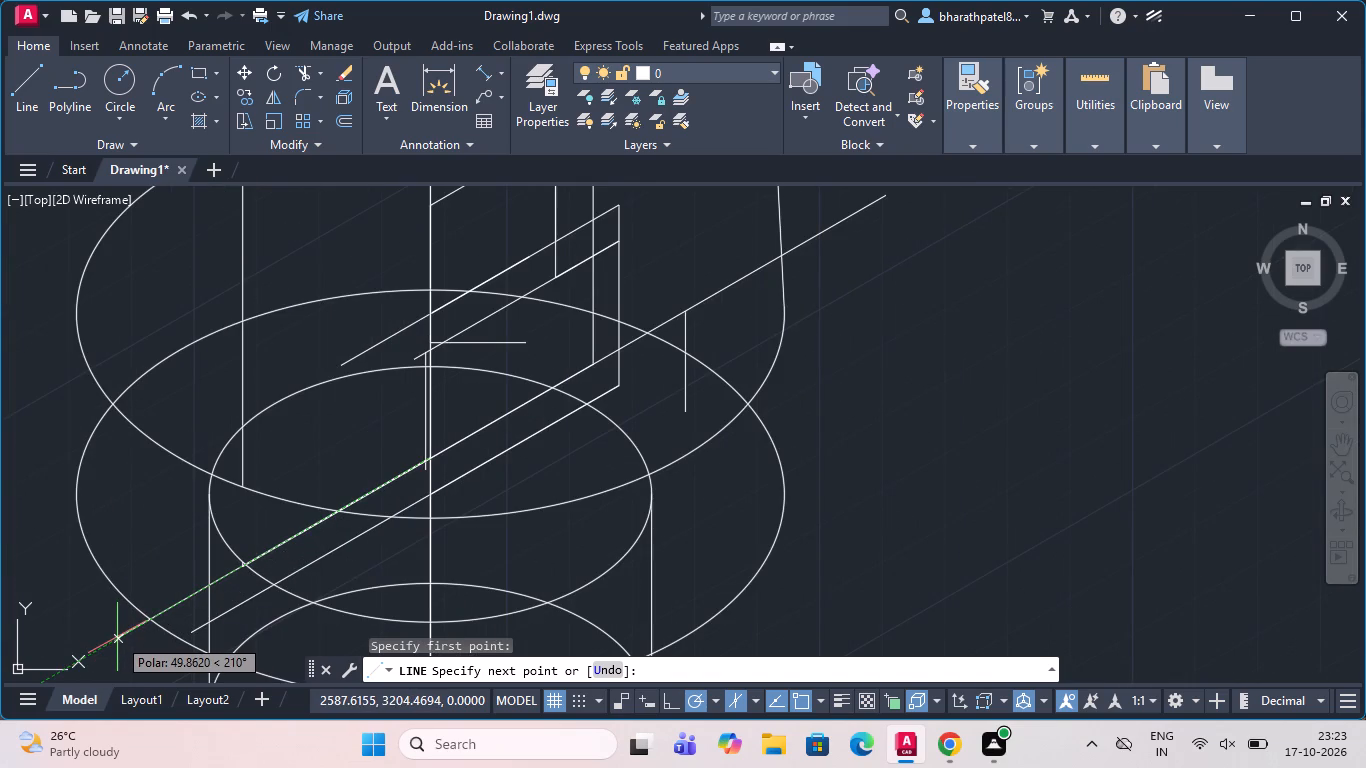
text(30)
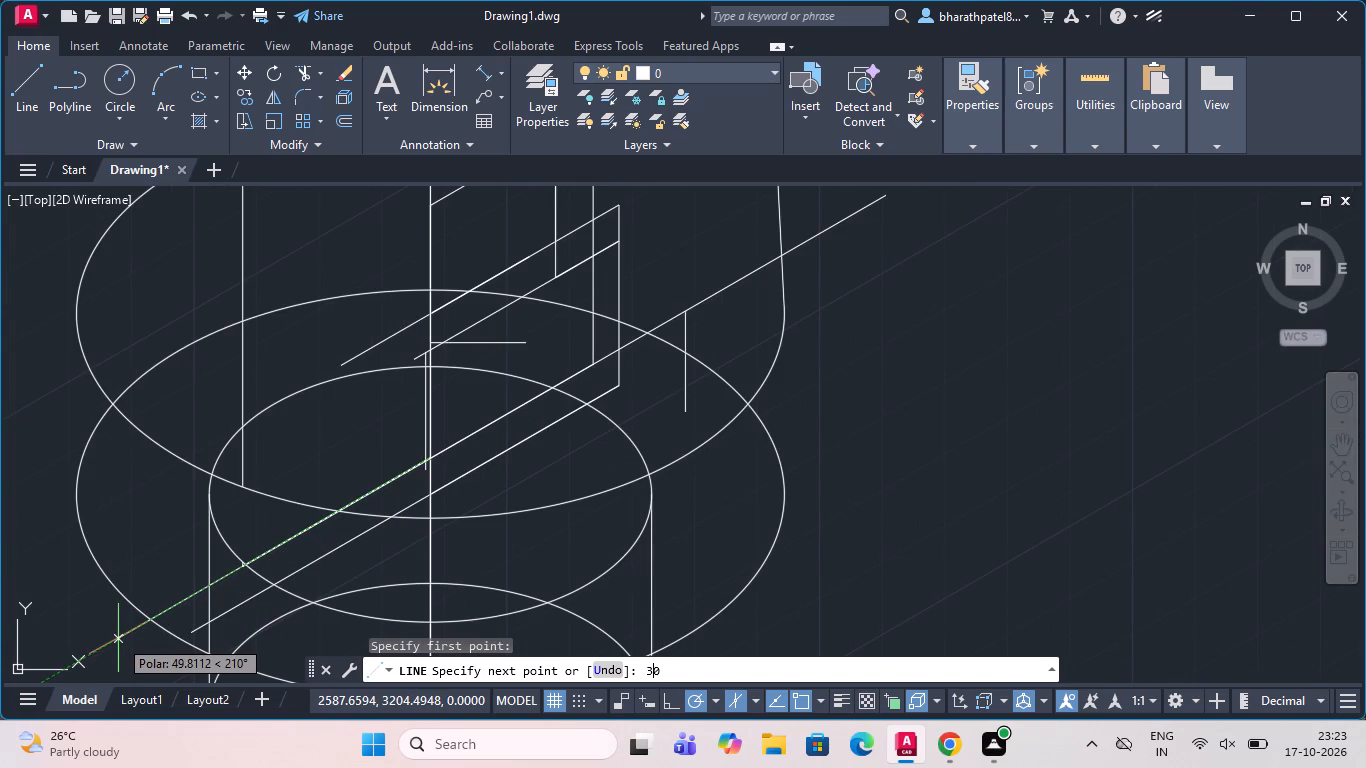
key(Return)
scroll(118, 638, down, 3)
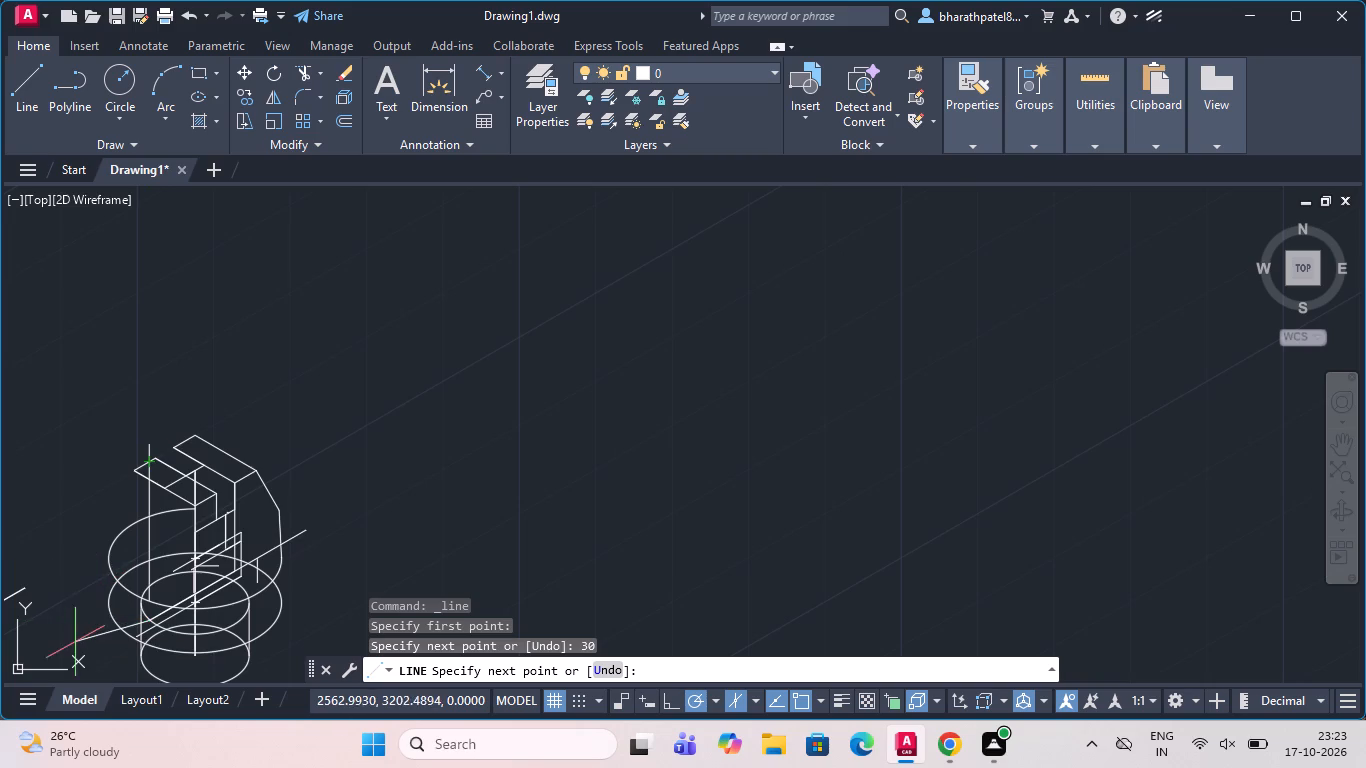
scroll(75, 643, down, 2)
scroll(148, 560, up, 3)
scroll(148, 560, down, 3)
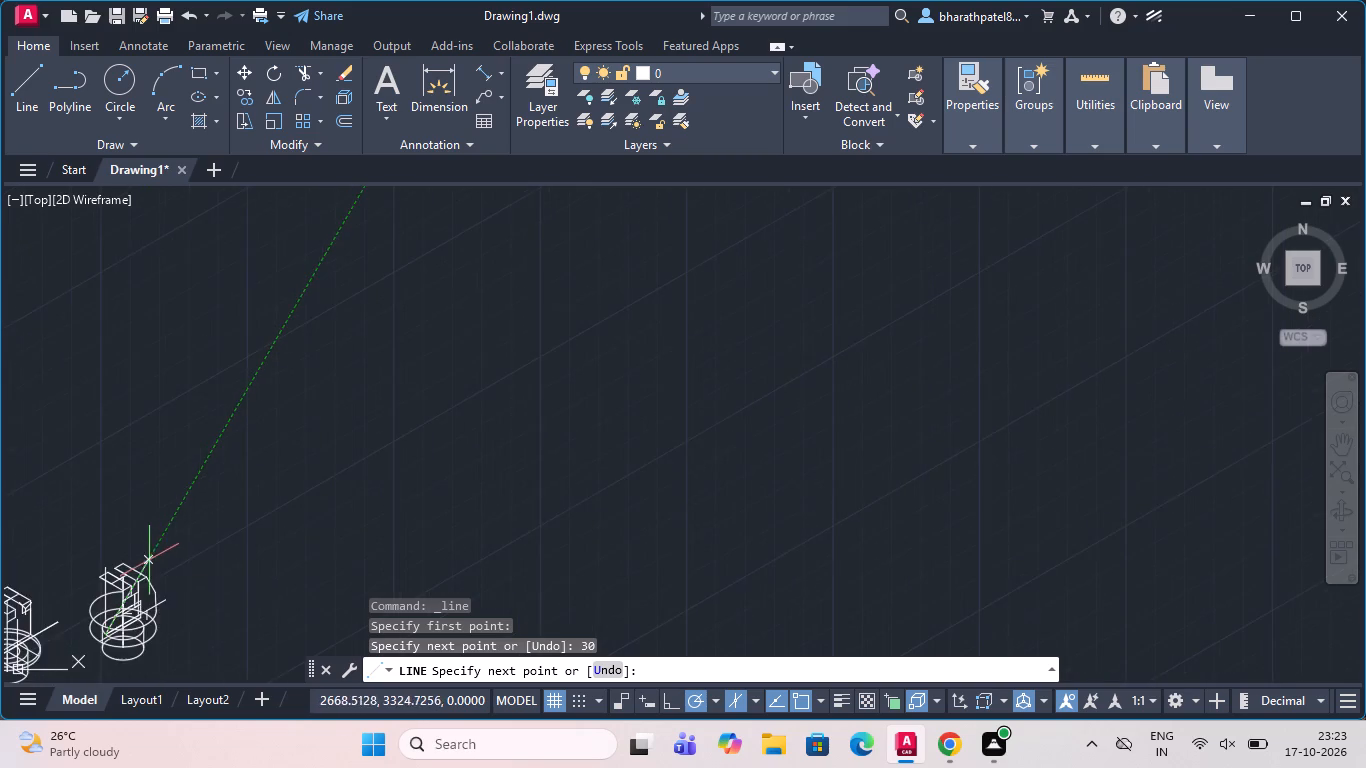
scroll(154, 560, down, 3)
scroll(84, 608, up, 6)
scroll(84, 597, down, 1)
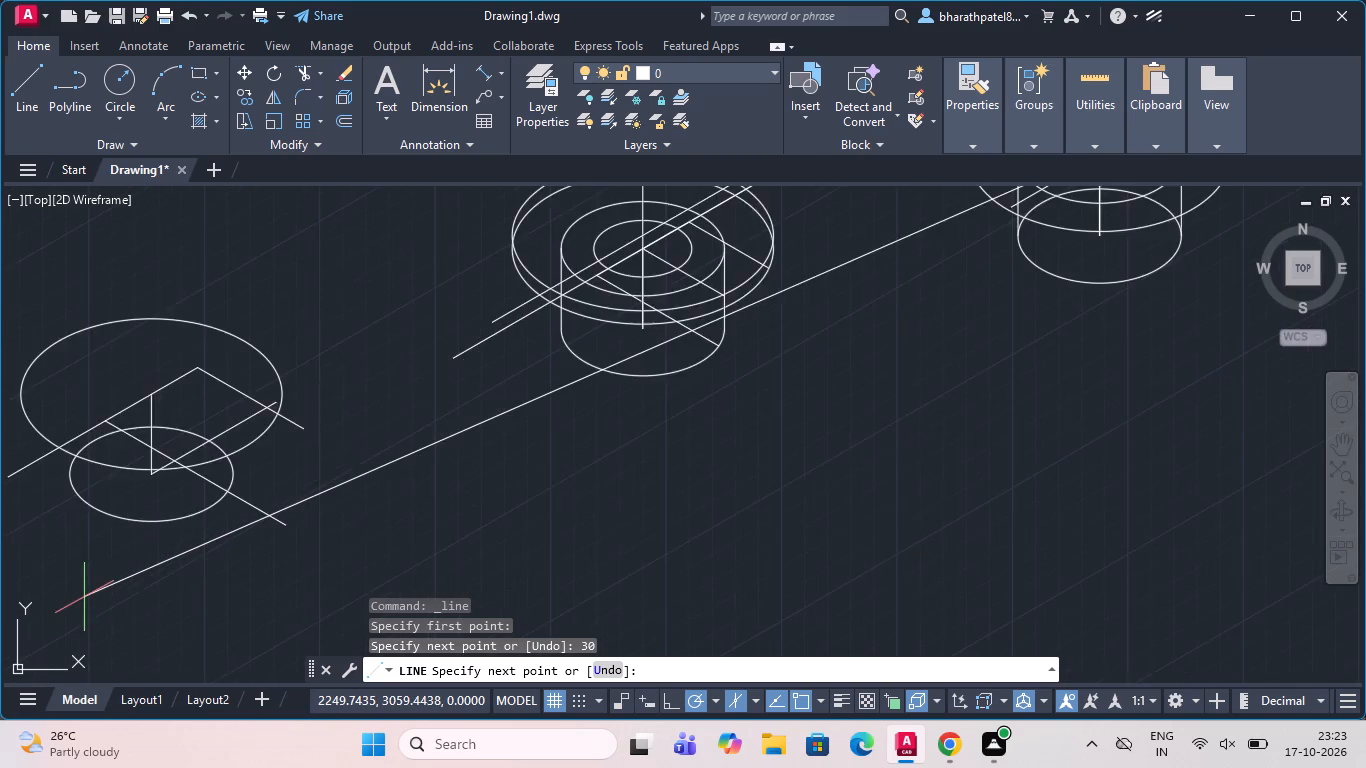
scroll(84, 596, down, 1)
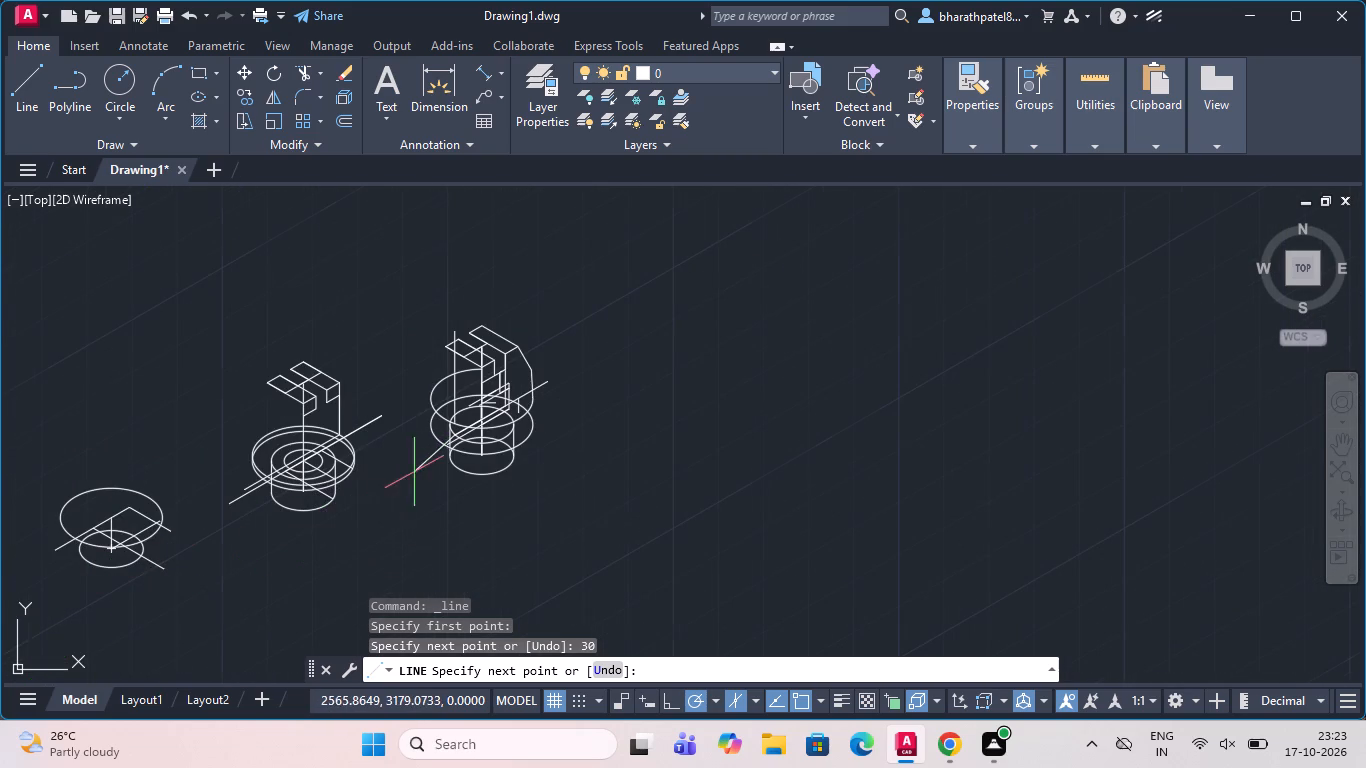
scroll(414, 472, up, 2)
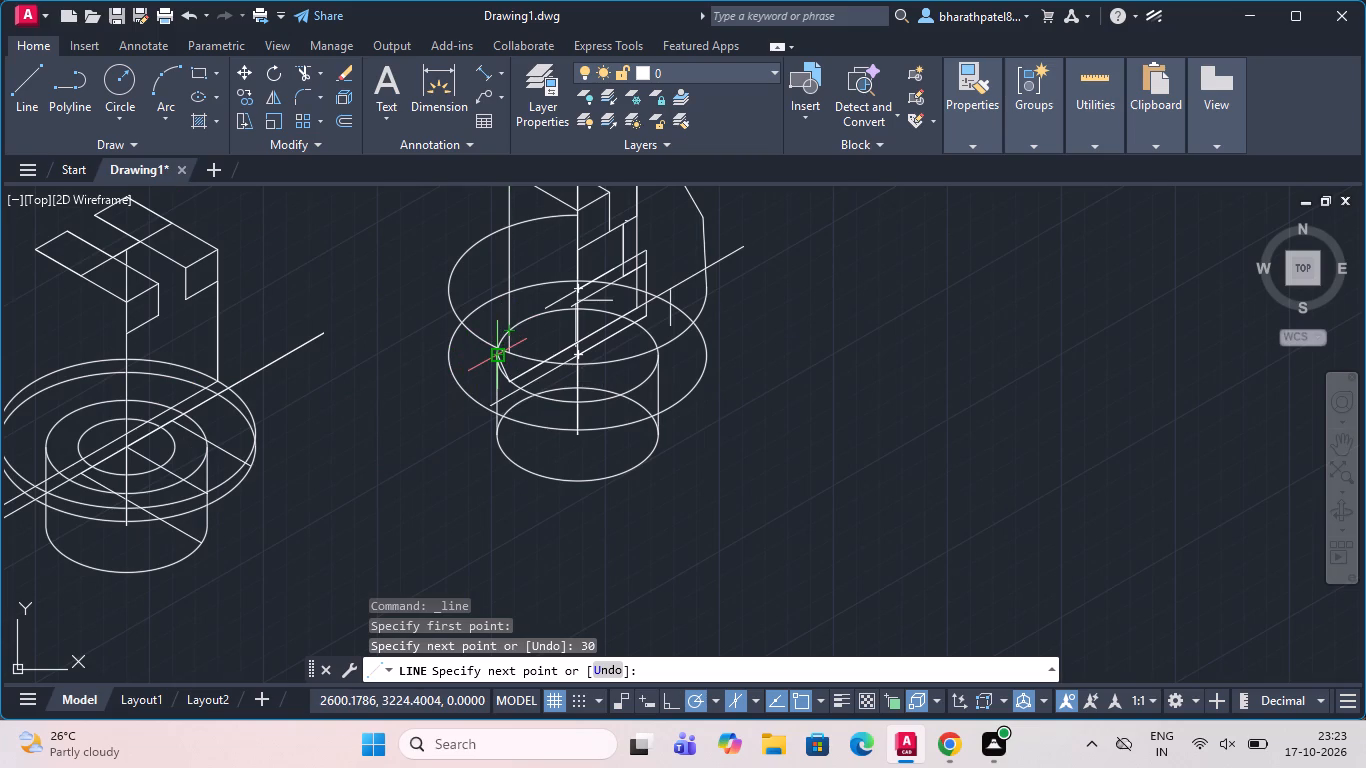
scroll(498, 358, down, 1)
scroll(497, 358, up, 3)
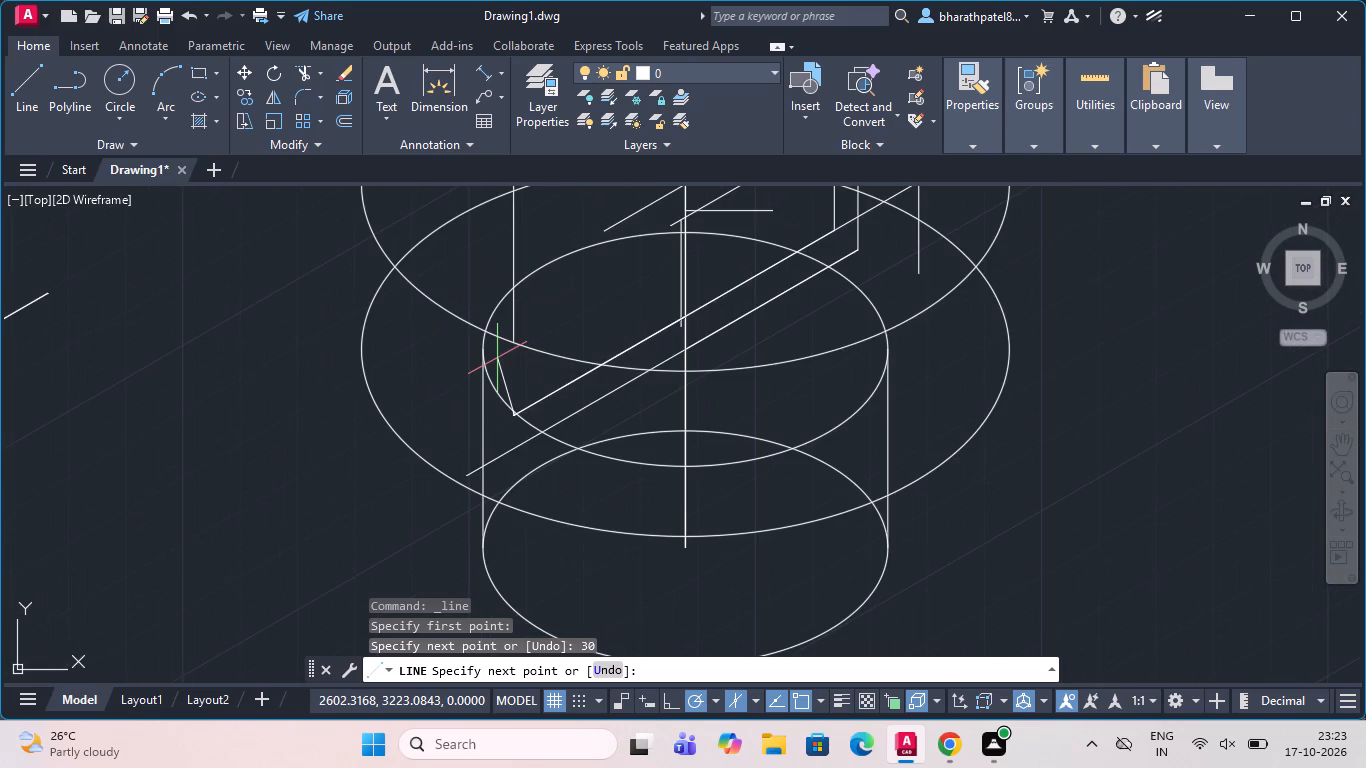
scroll(497, 358, down, 1)
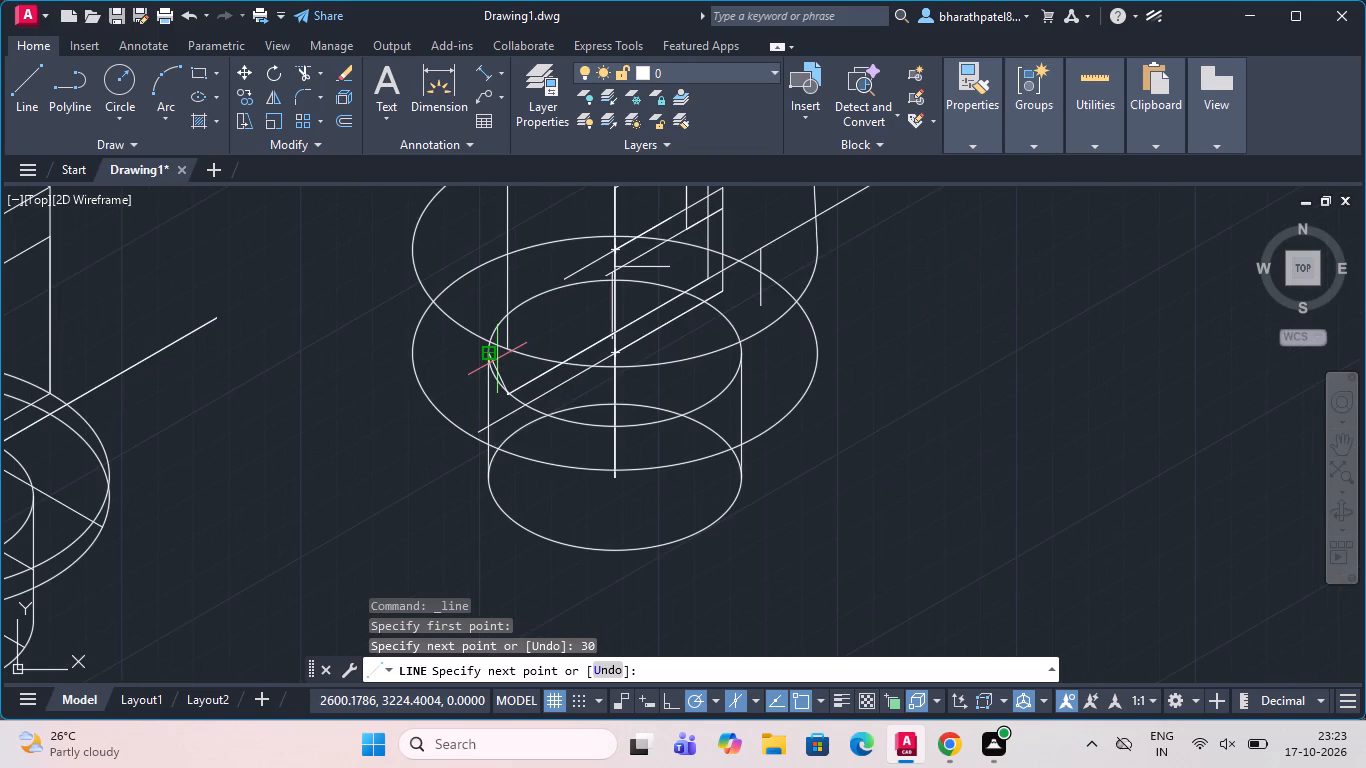
key(Escape)
Examine the bracket's base ellipses, slanted lines and upright, and compare them with the neighbouring figures.
scroll(496, 361, down, 1)
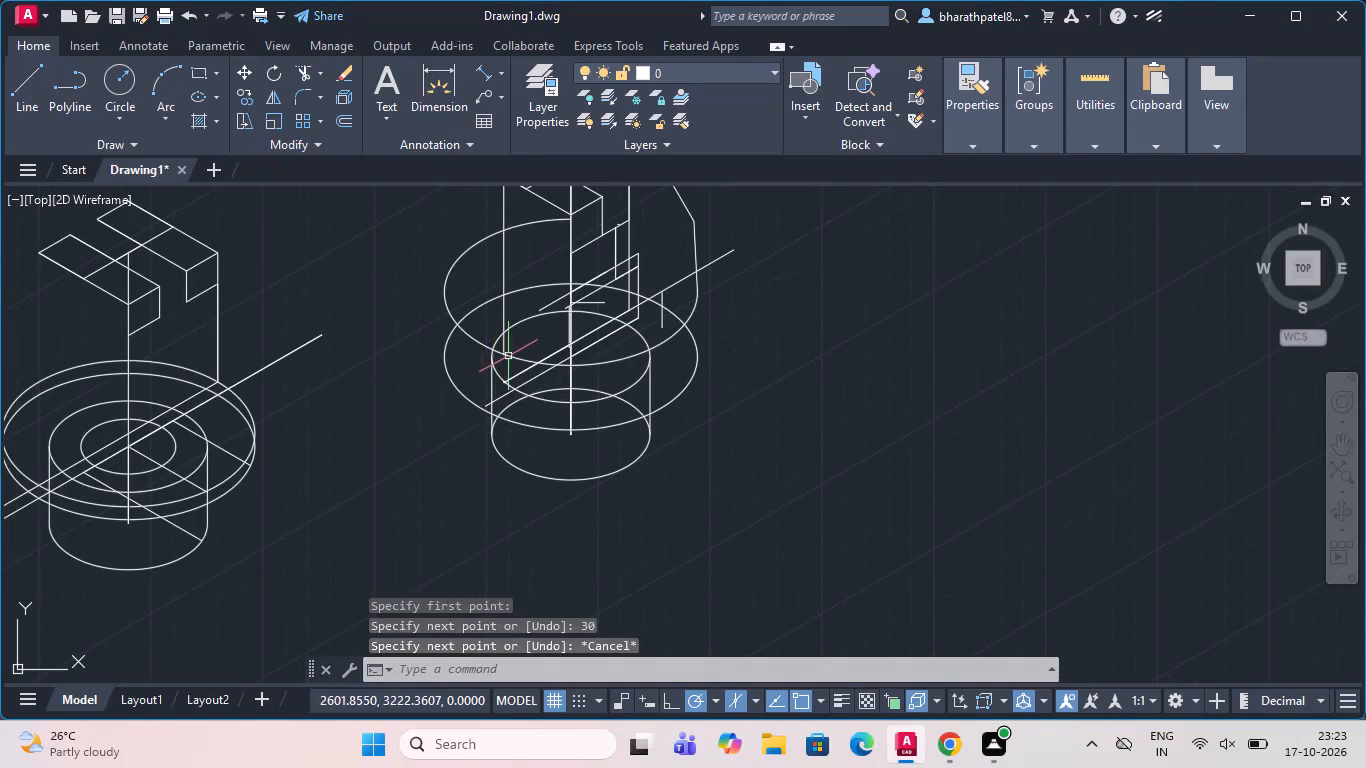
scroll(564, 448, down, 2)
scroll(596, 374, up, 2)
scroll(561, 452, up, 2)
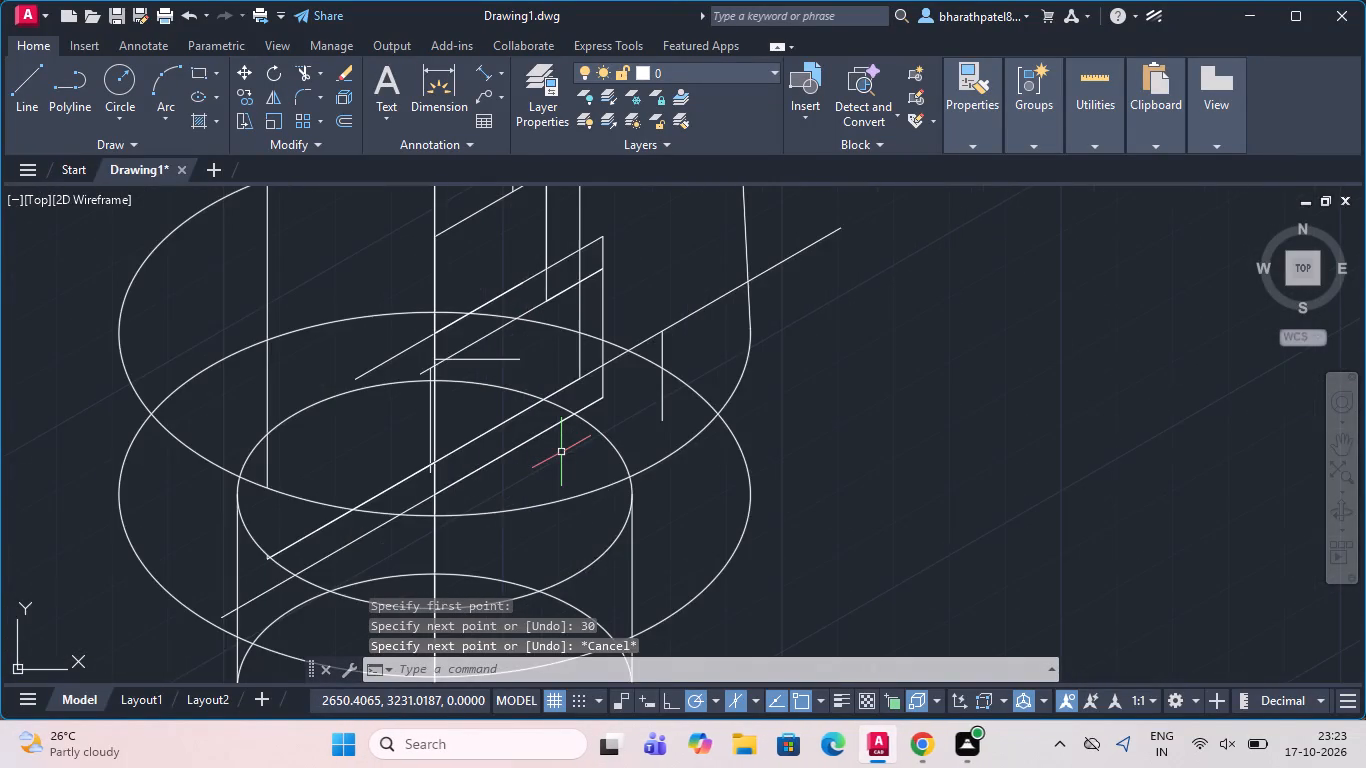
scroll(561, 451, down, 2)
scroll(567, 440, up, 3)
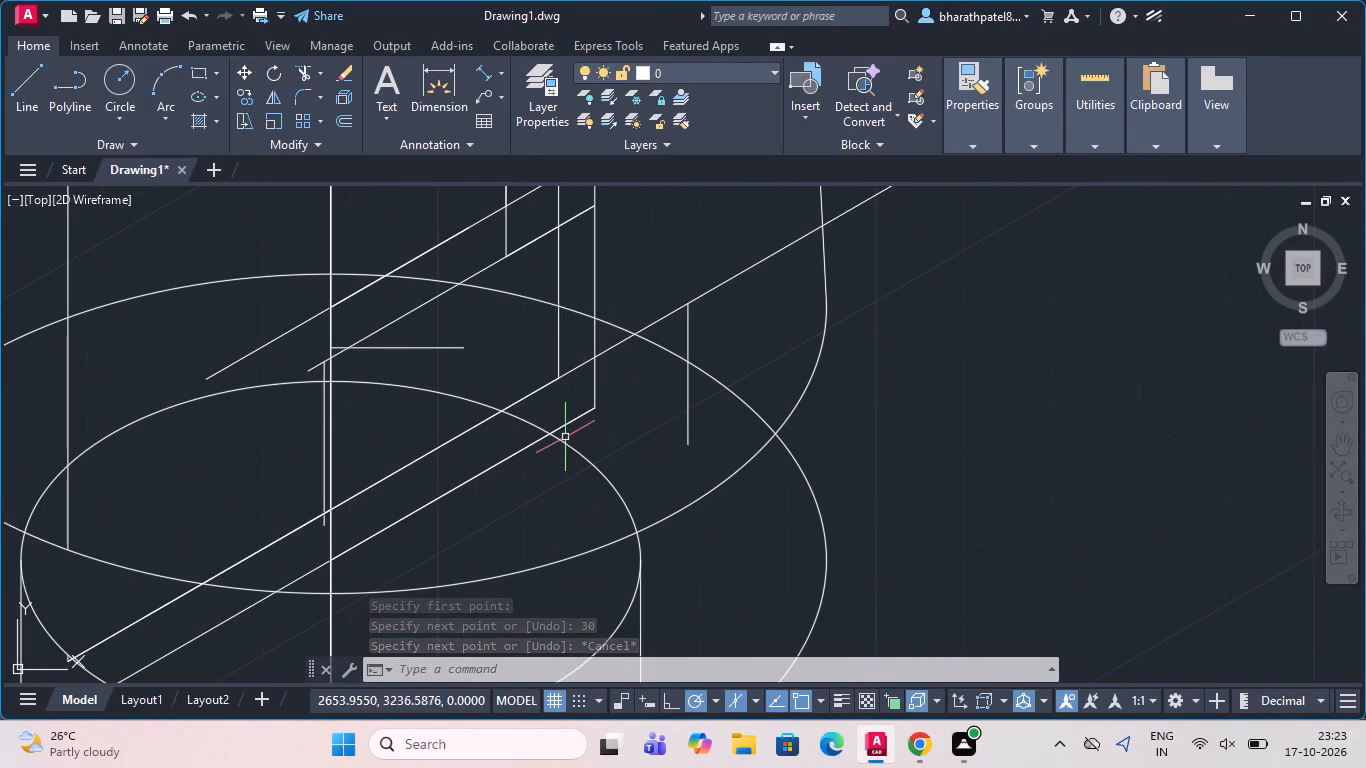
scroll(378, 476, down, 2)
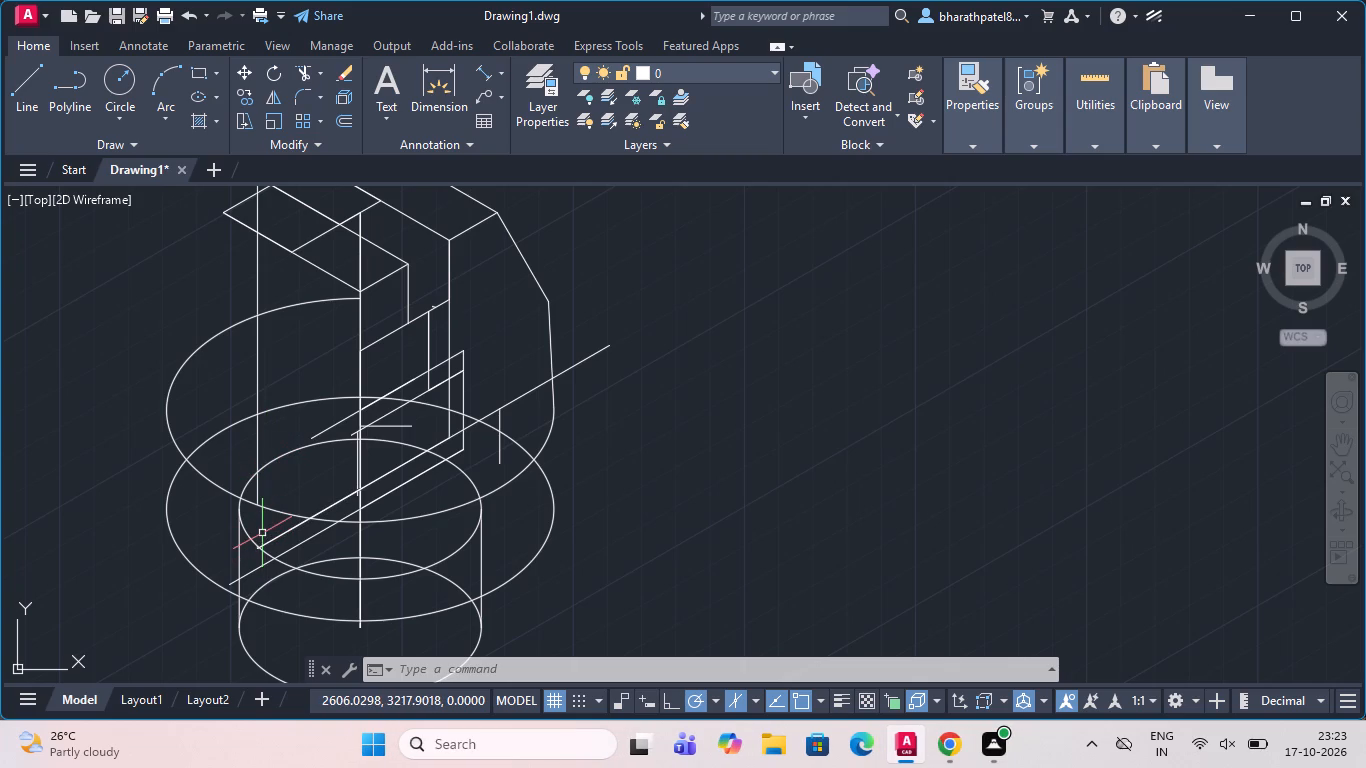
click(279, 509)
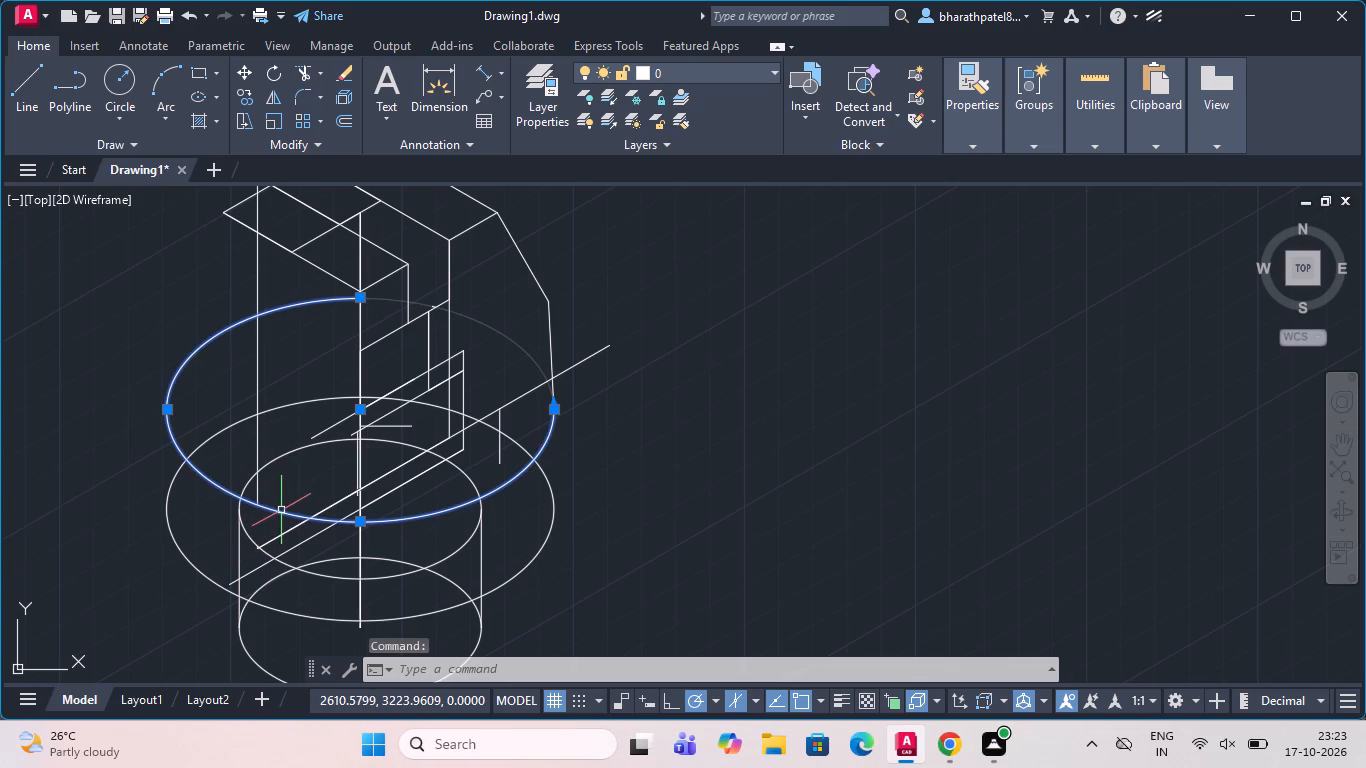
key(Escape)
scroll(274, 548, down, 2)
scroll(275, 474, up, 1)
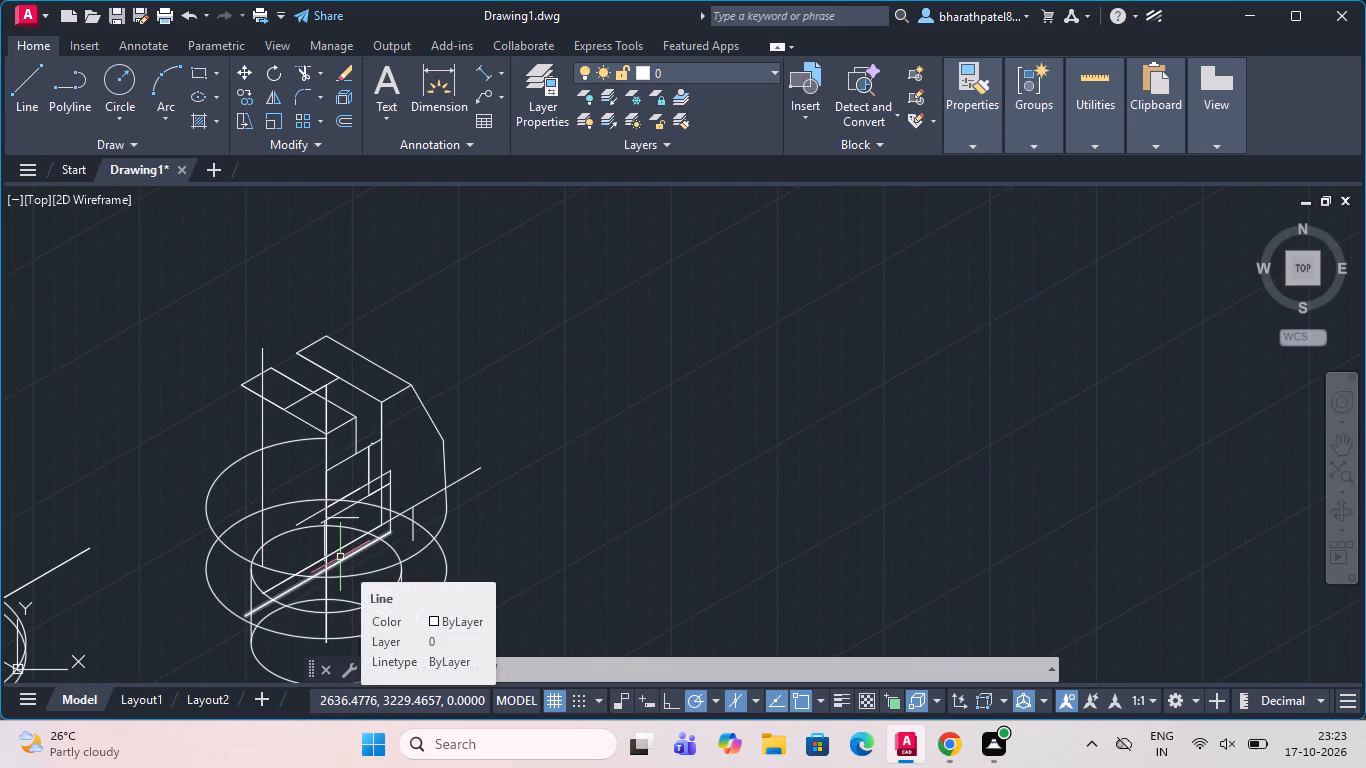
scroll(403, 518, up, 2)
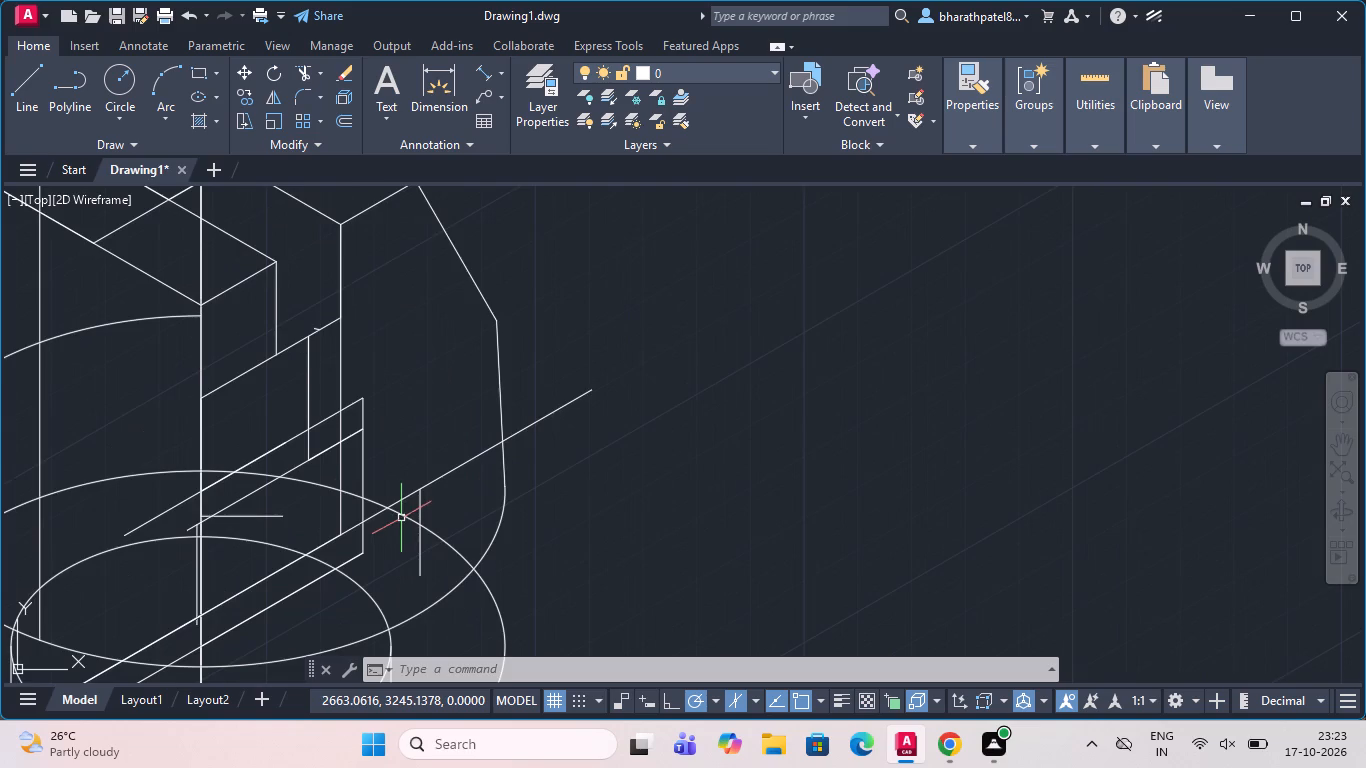
scroll(401, 518, down, 1)
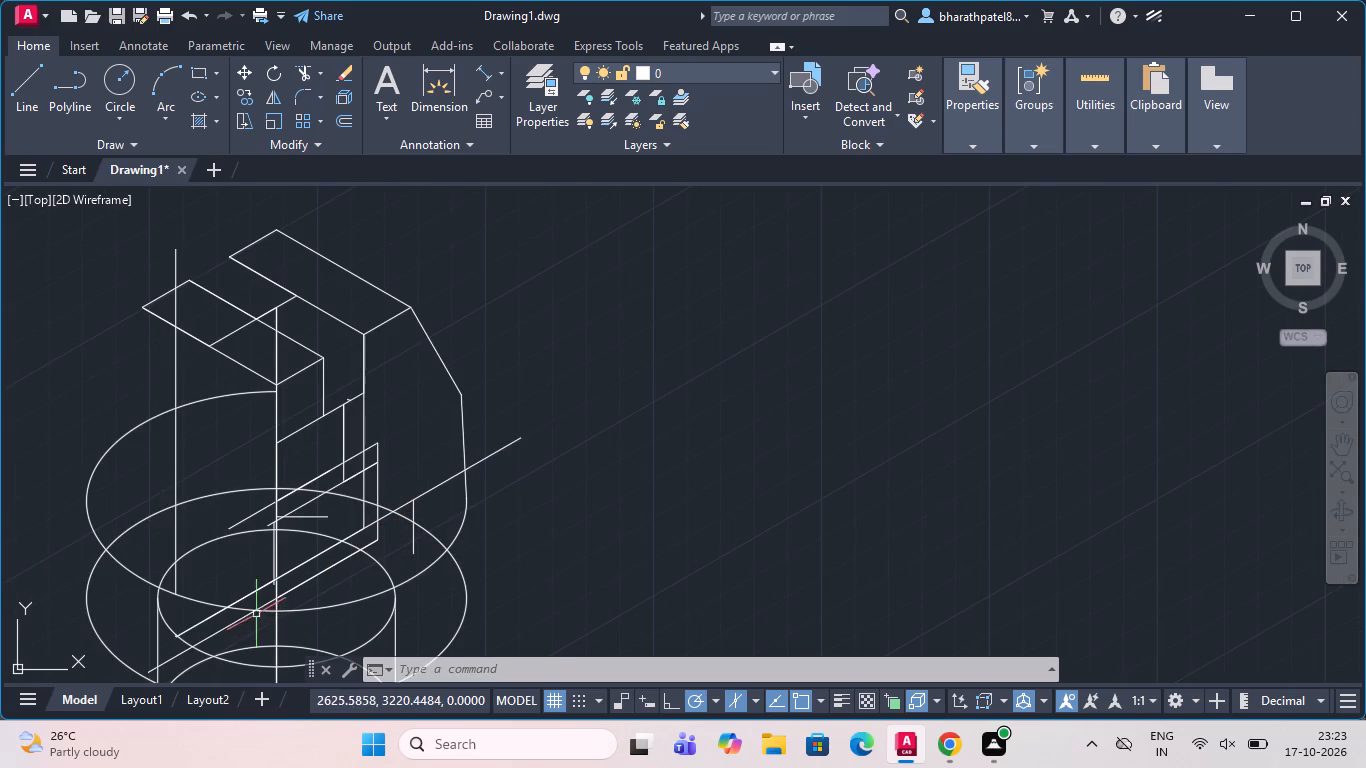
scroll(254, 615, up, 1)
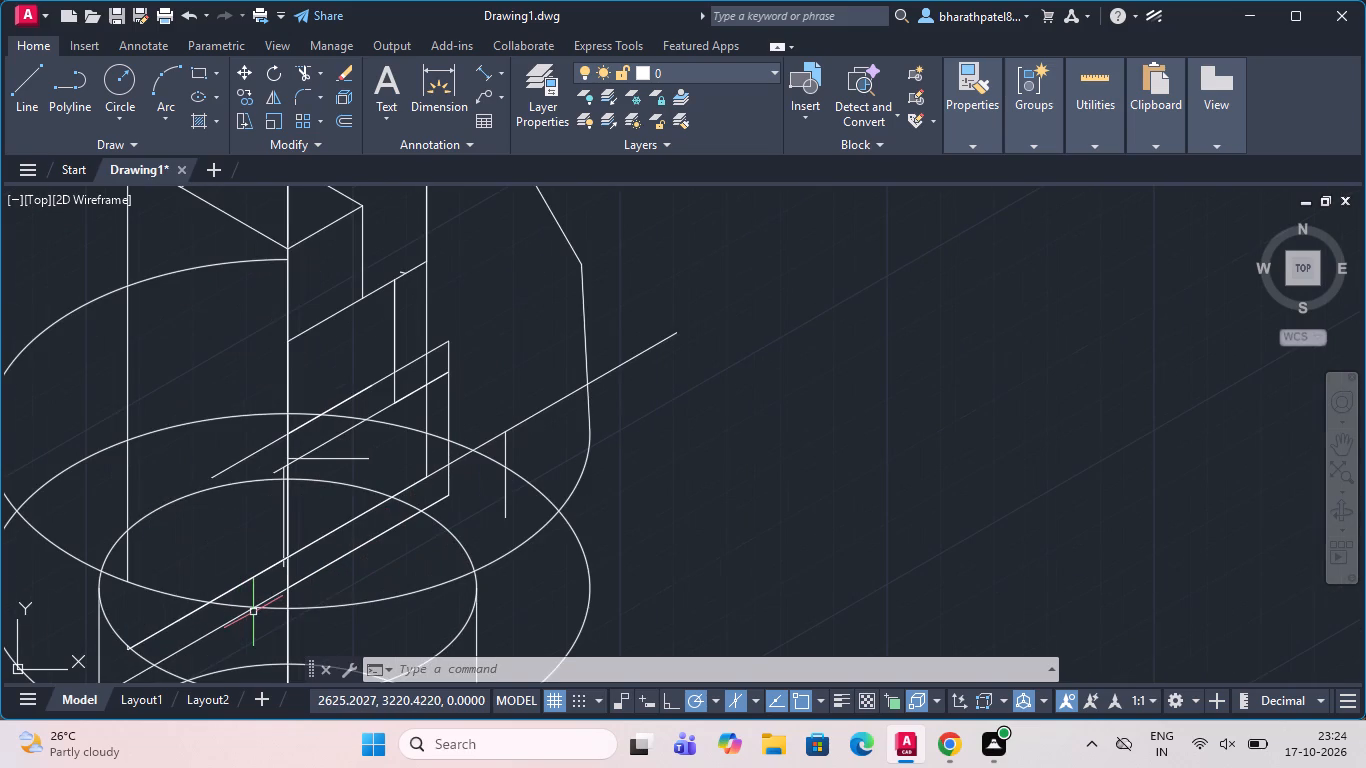
scroll(254, 612, down, 1)
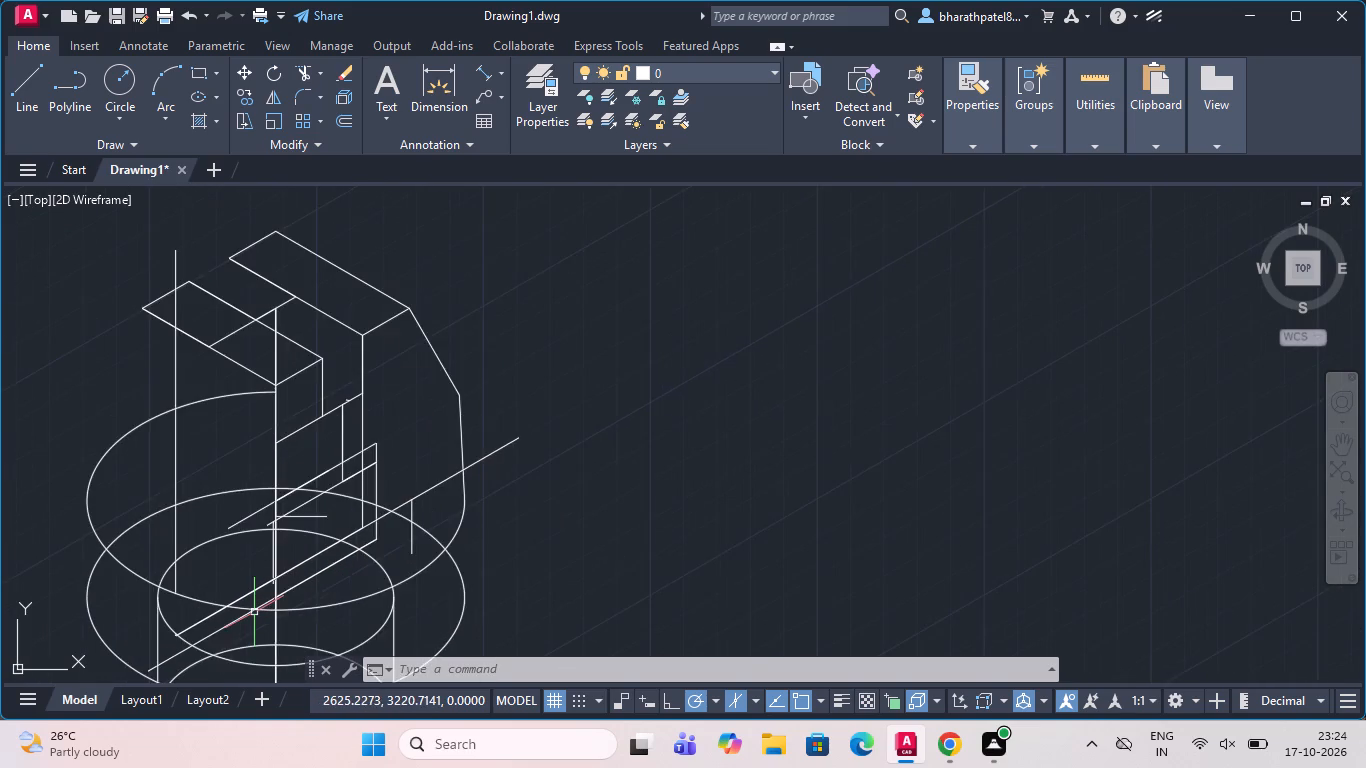
scroll(254, 612, down, 2)
scroll(329, 557, down, 1)
scroll(297, 616, up, 2)
scroll(434, 522, down, 5)
scroll(364, 566, up, 3)
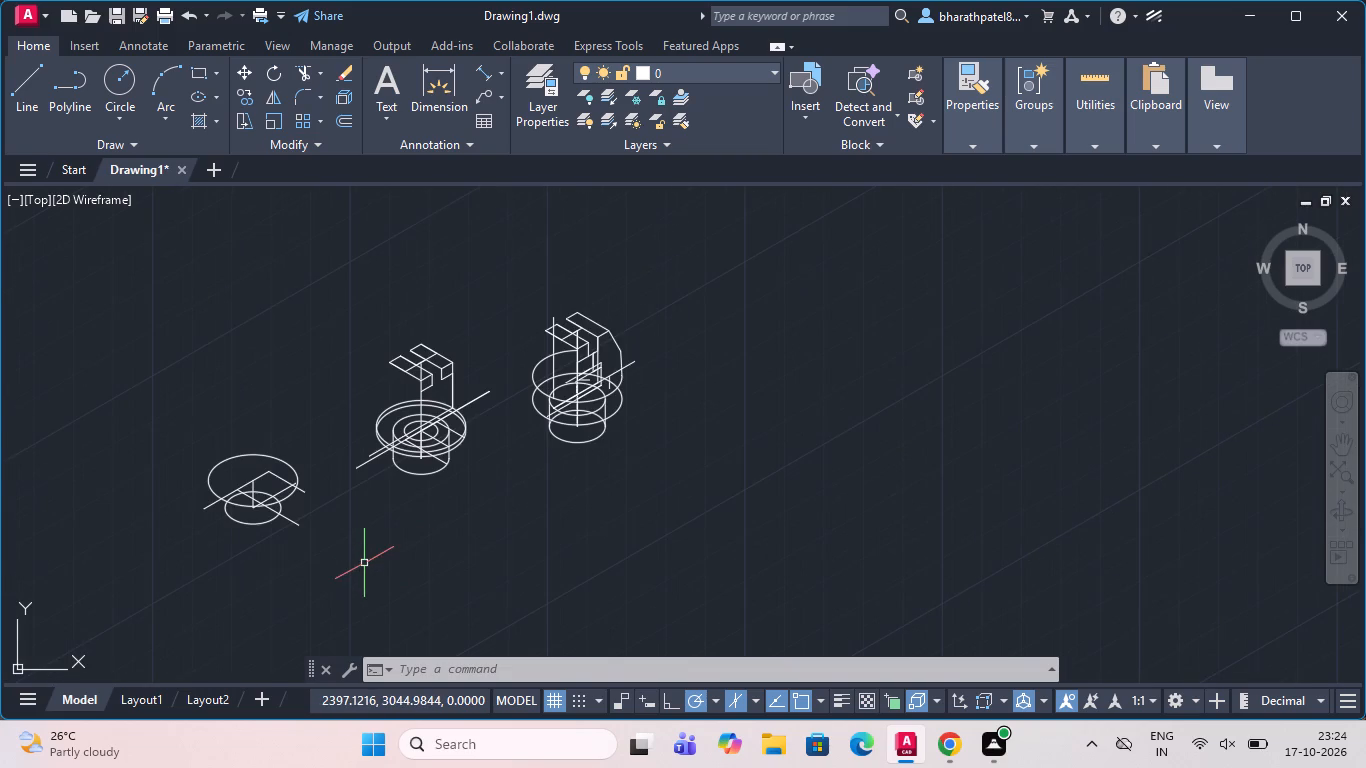
scroll(364, 563, down, 1)
scroll(531, 449, up, 2)
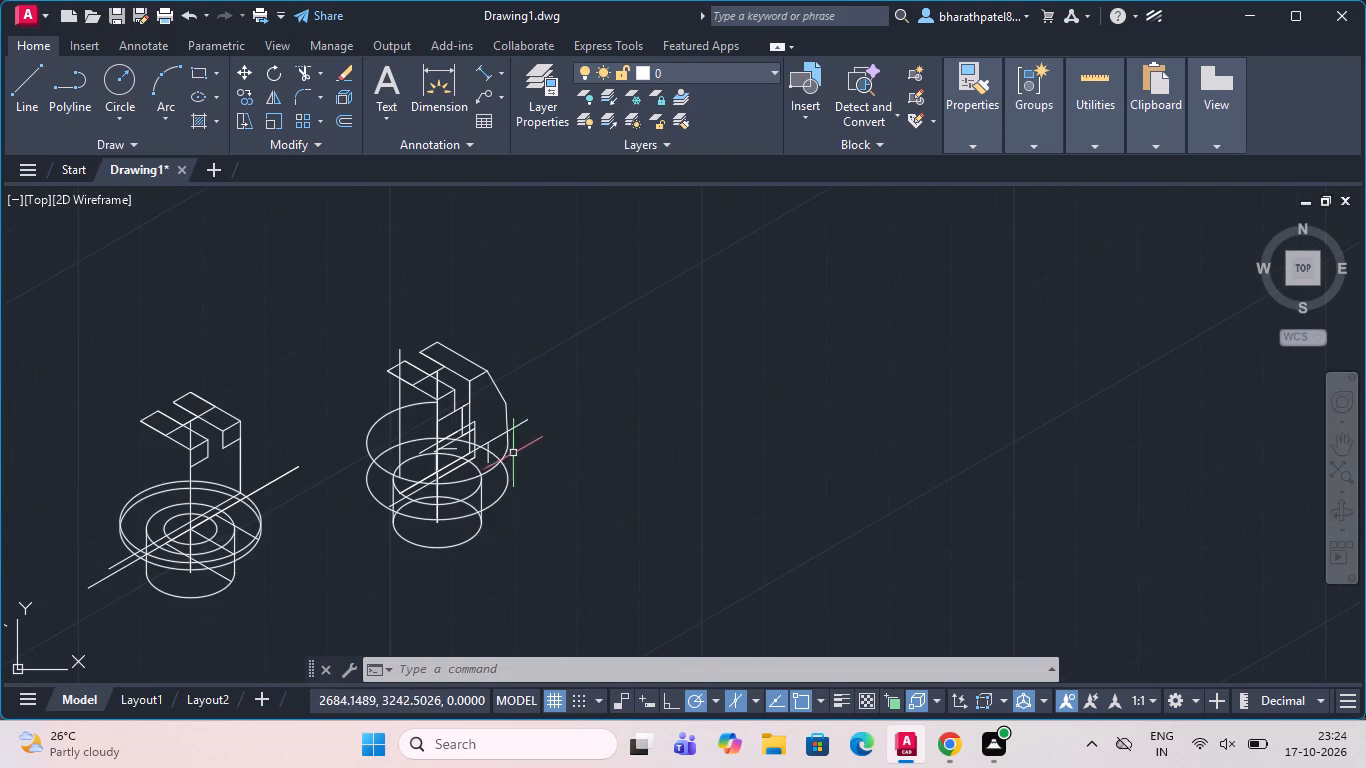
scroll(504, 459, up, 1)
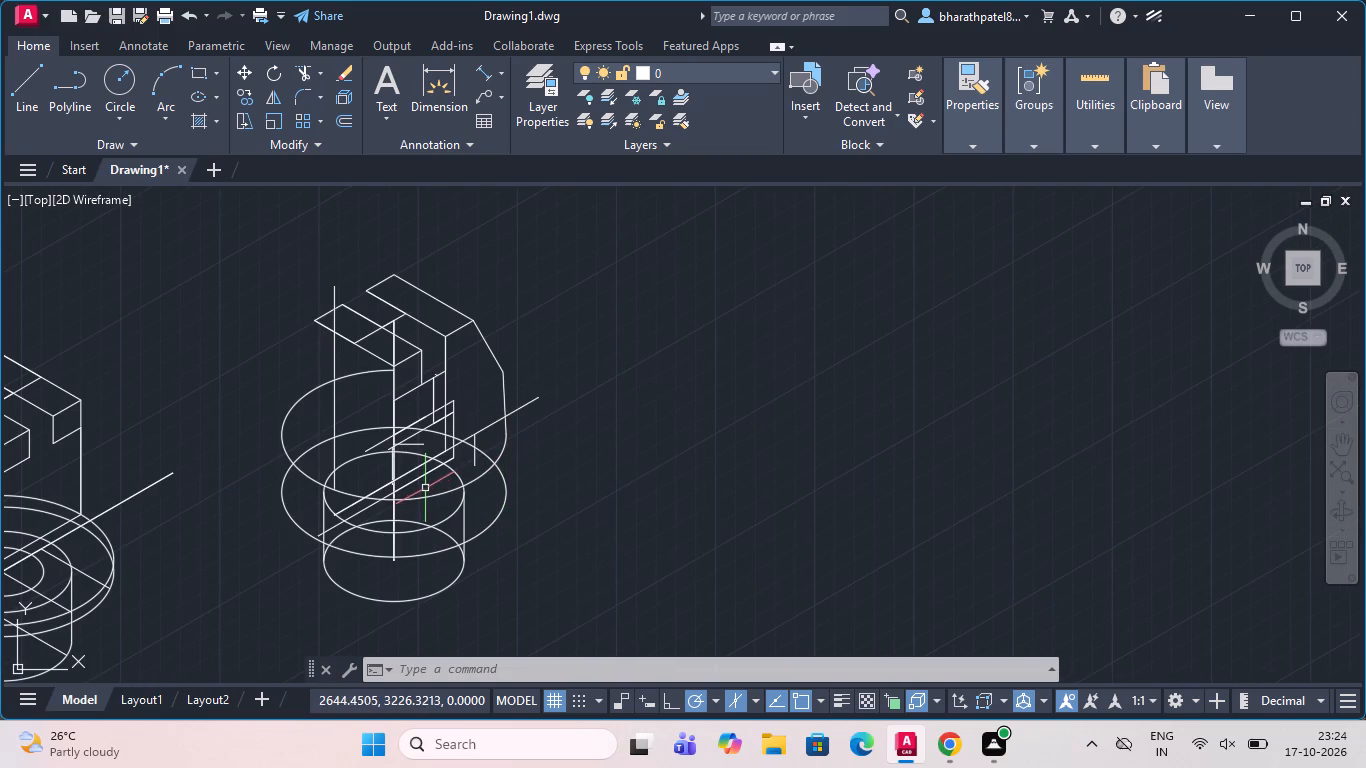
scroll(408, 515, down, 1)
scroll(463, 459, up, 2)
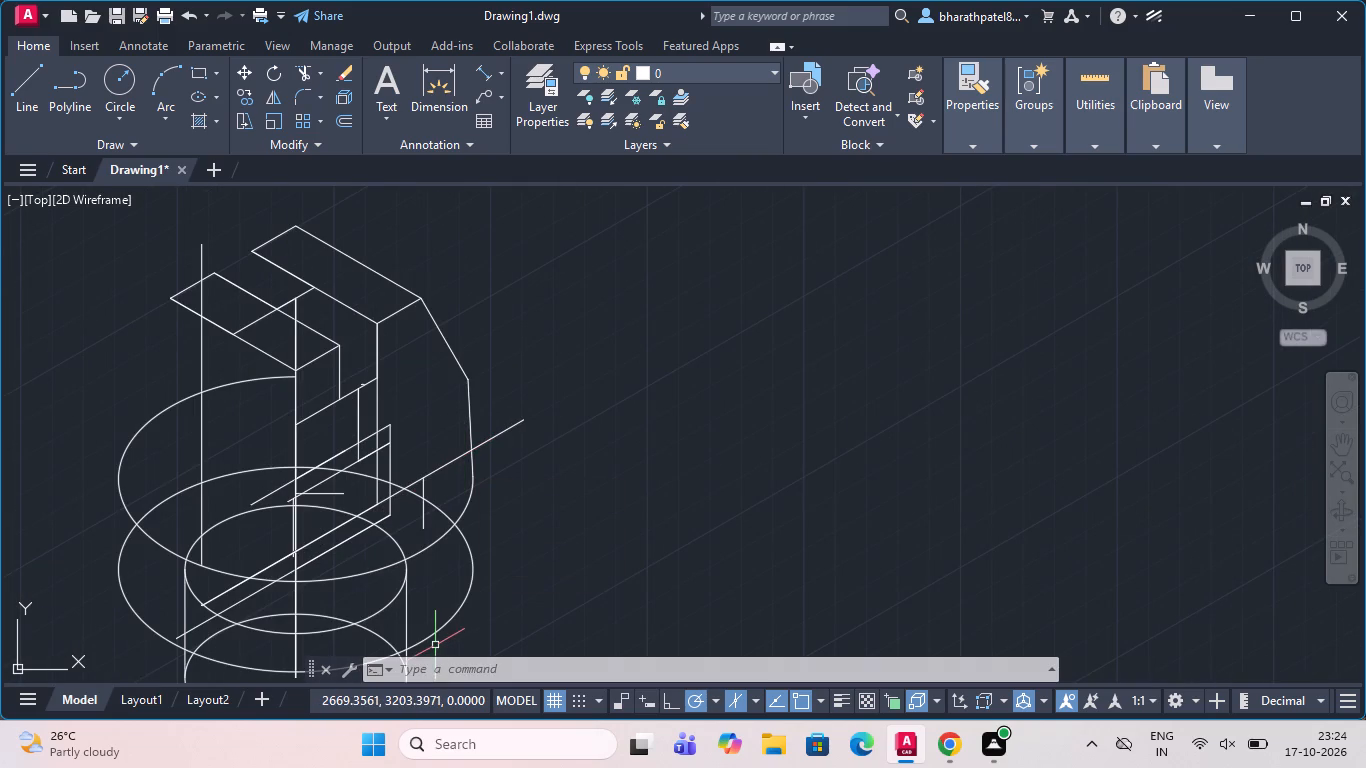
scroll(437, 554, down, 2)
scroll(427, 571, up, 2)
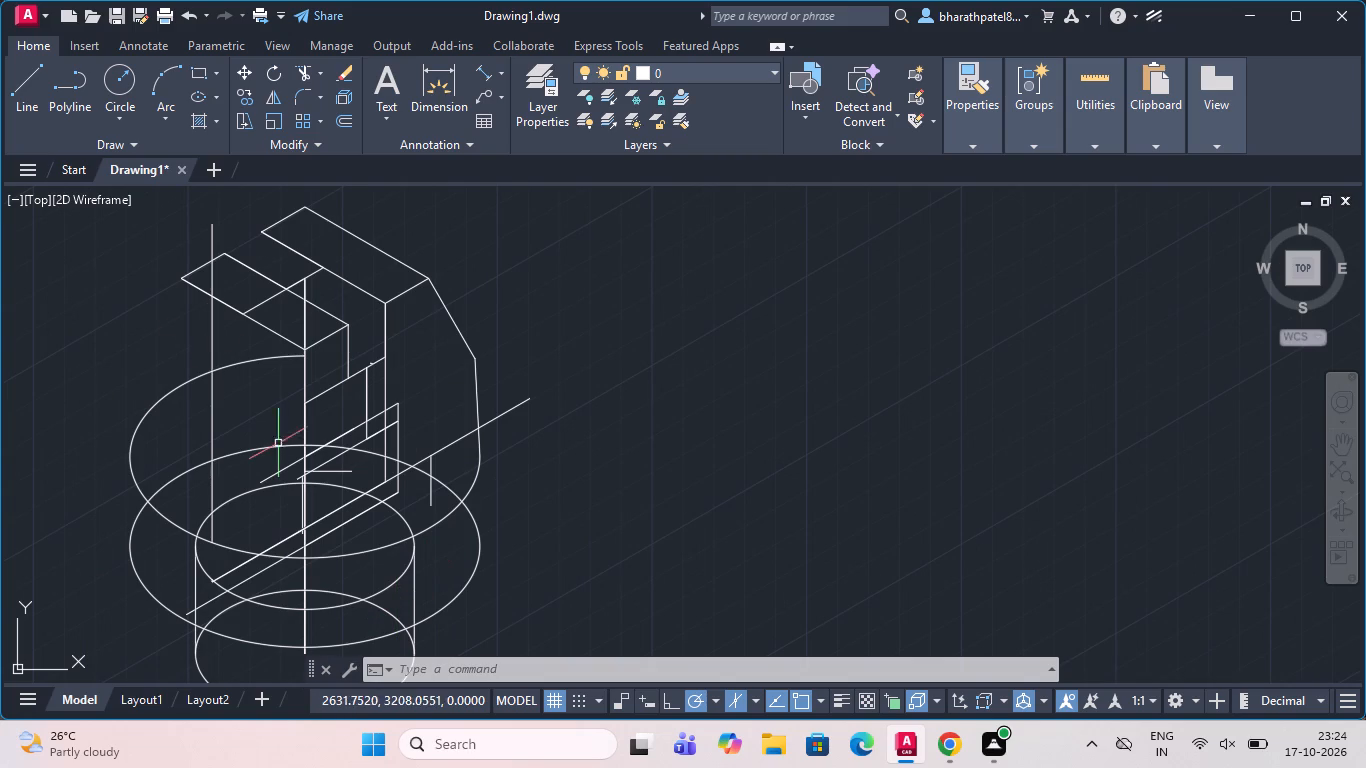
click(302, 67)
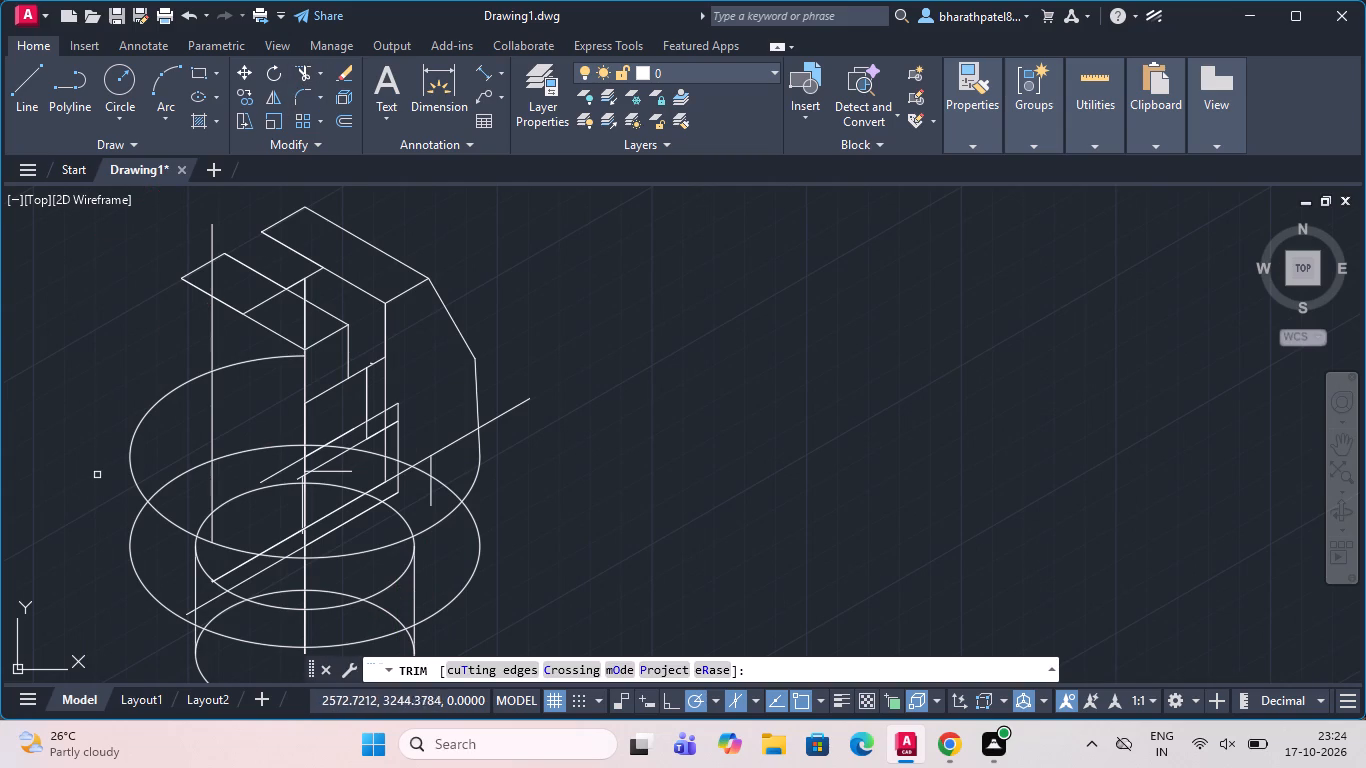
key(Escape)
Start a new line for the bracket wireframe.
click(17, 85)
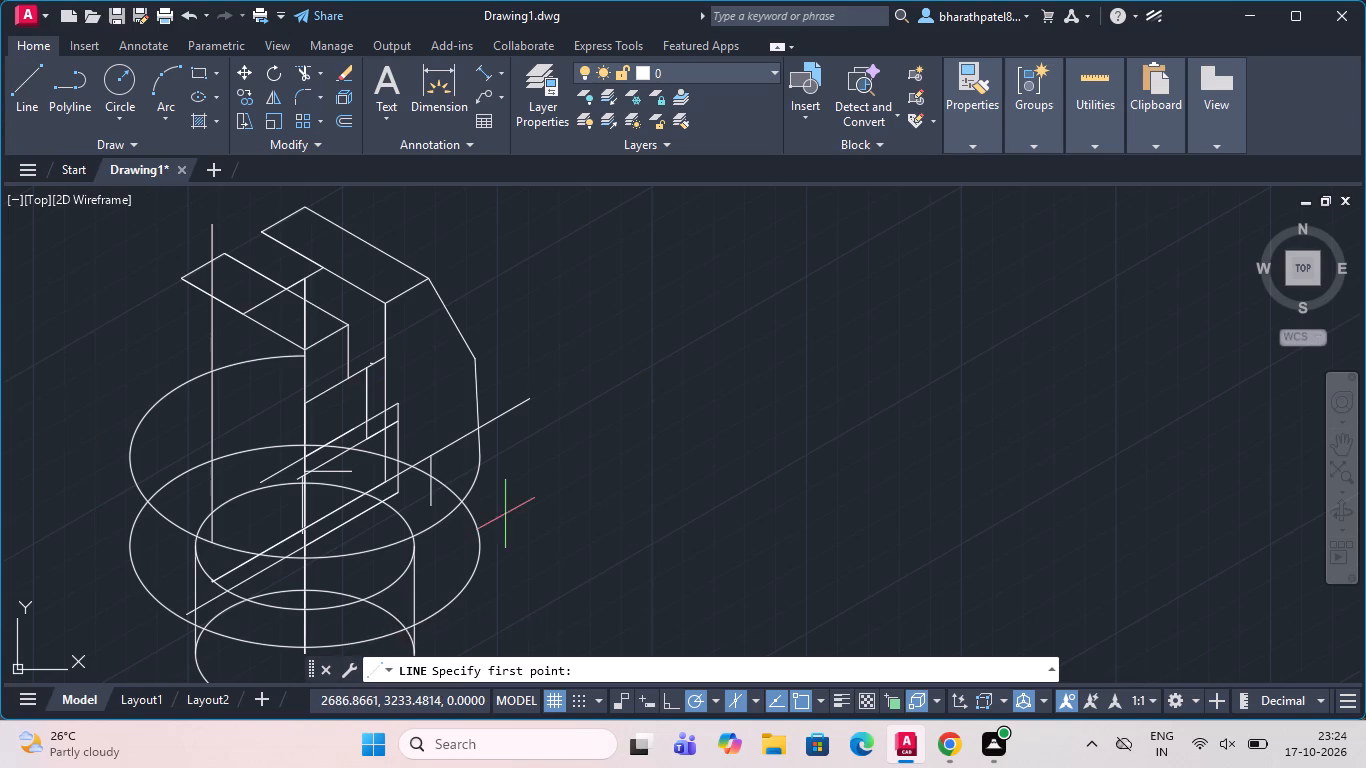
scroll(503, 514, down, 2)
scroll(590, 463, up, 2)
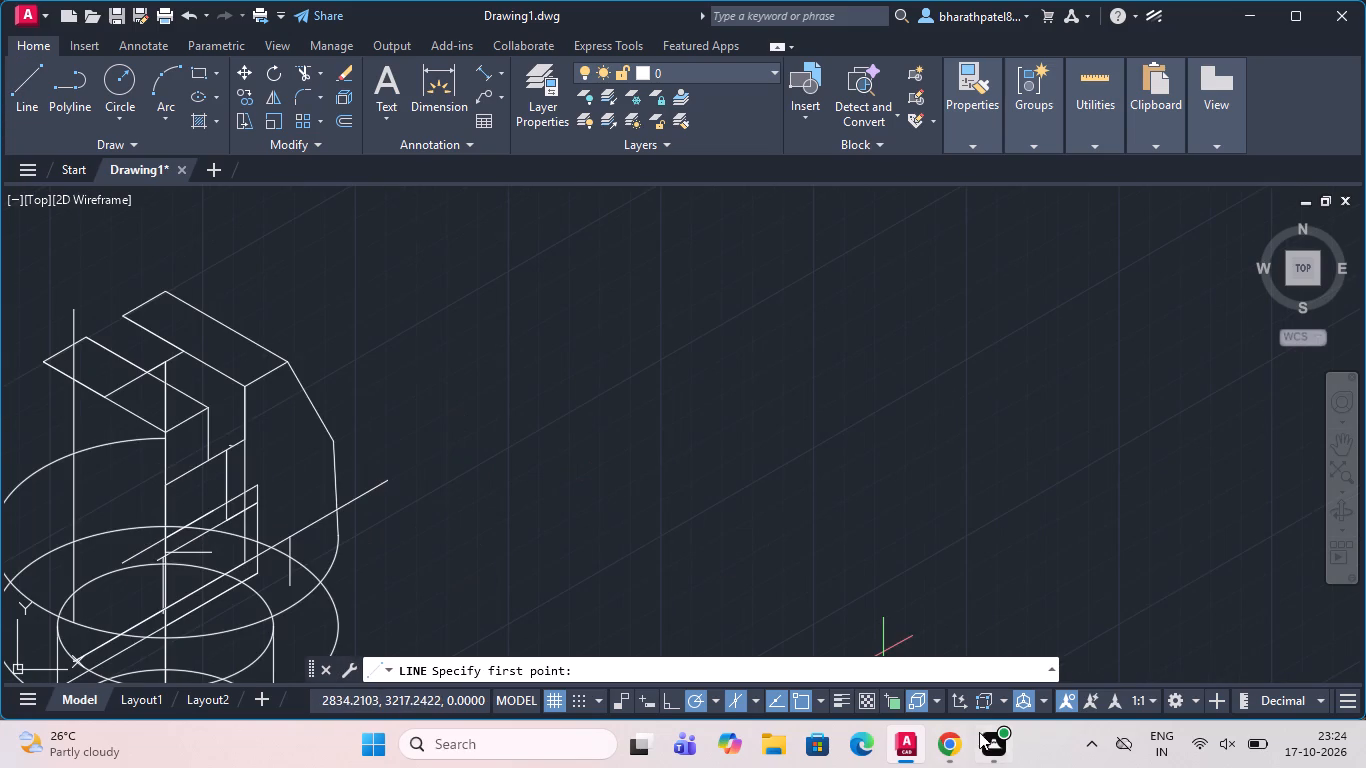
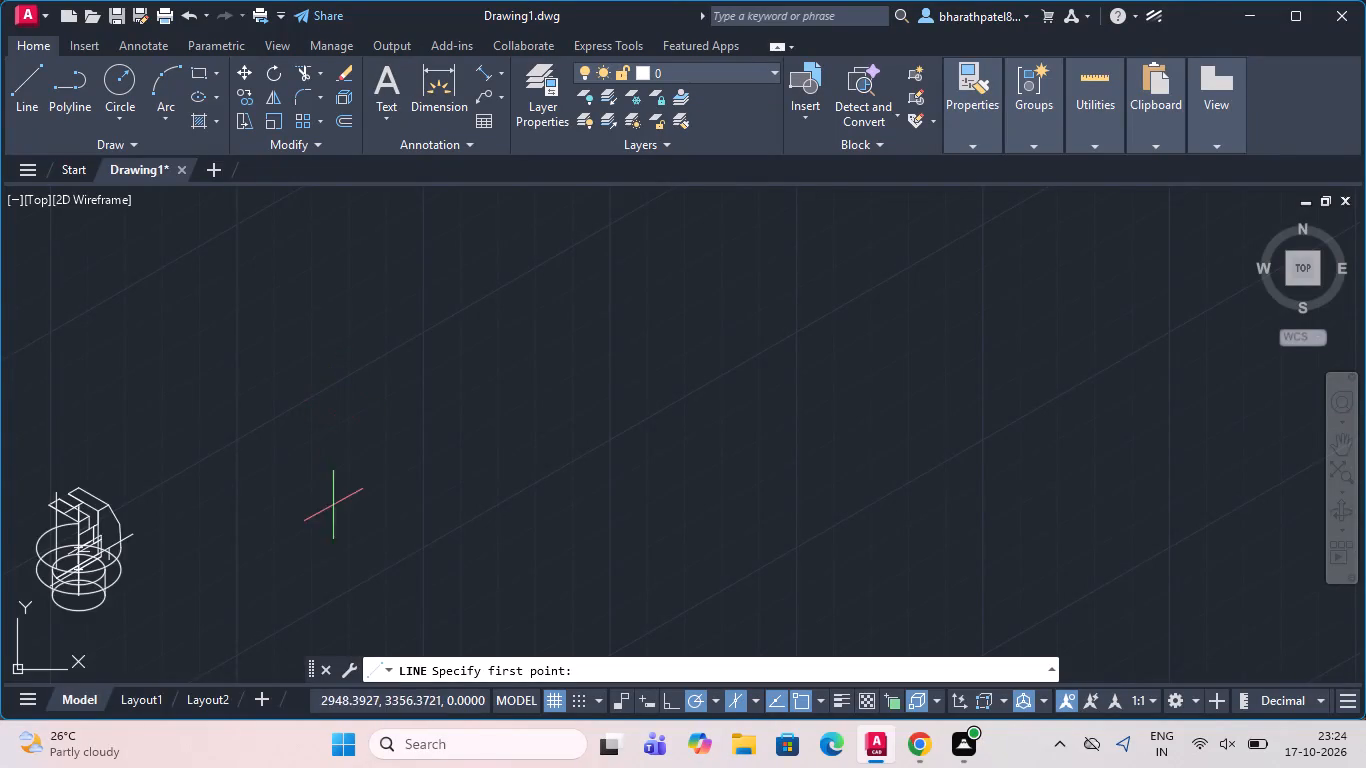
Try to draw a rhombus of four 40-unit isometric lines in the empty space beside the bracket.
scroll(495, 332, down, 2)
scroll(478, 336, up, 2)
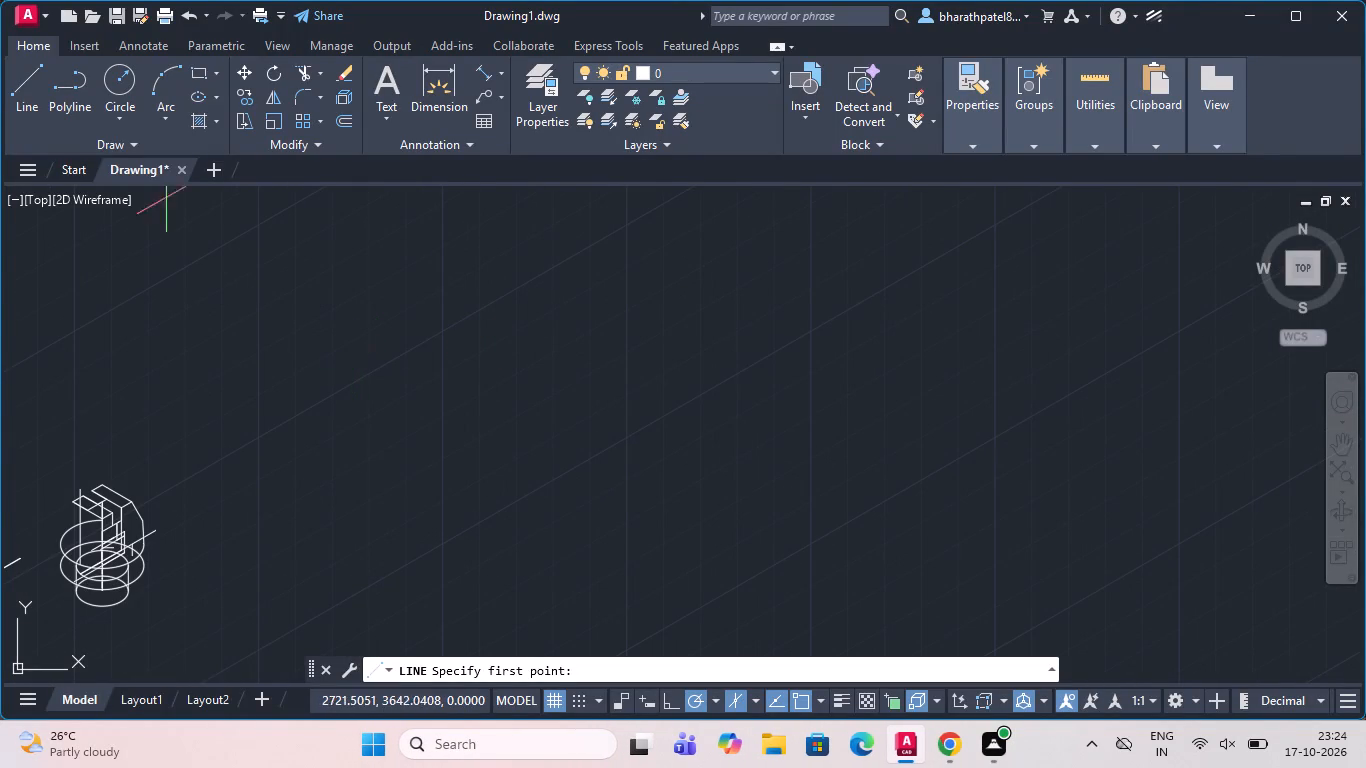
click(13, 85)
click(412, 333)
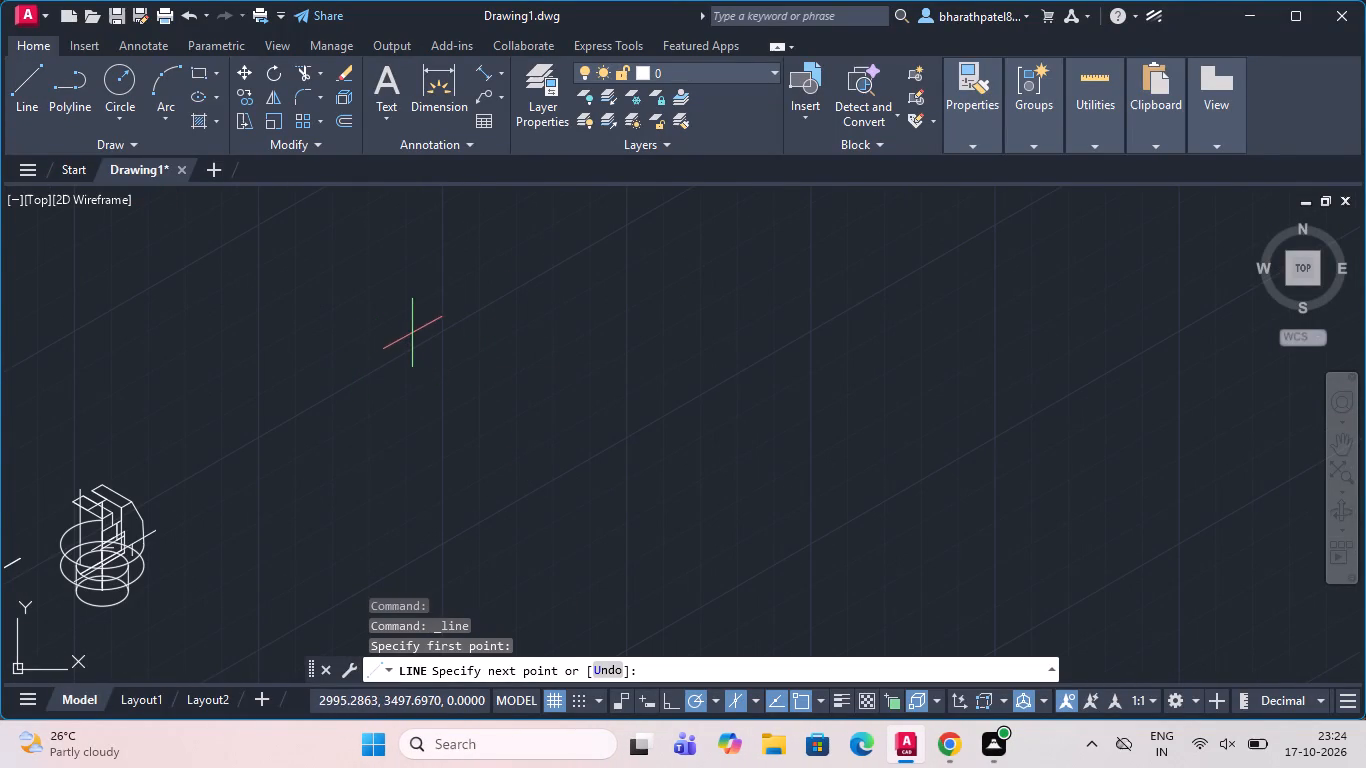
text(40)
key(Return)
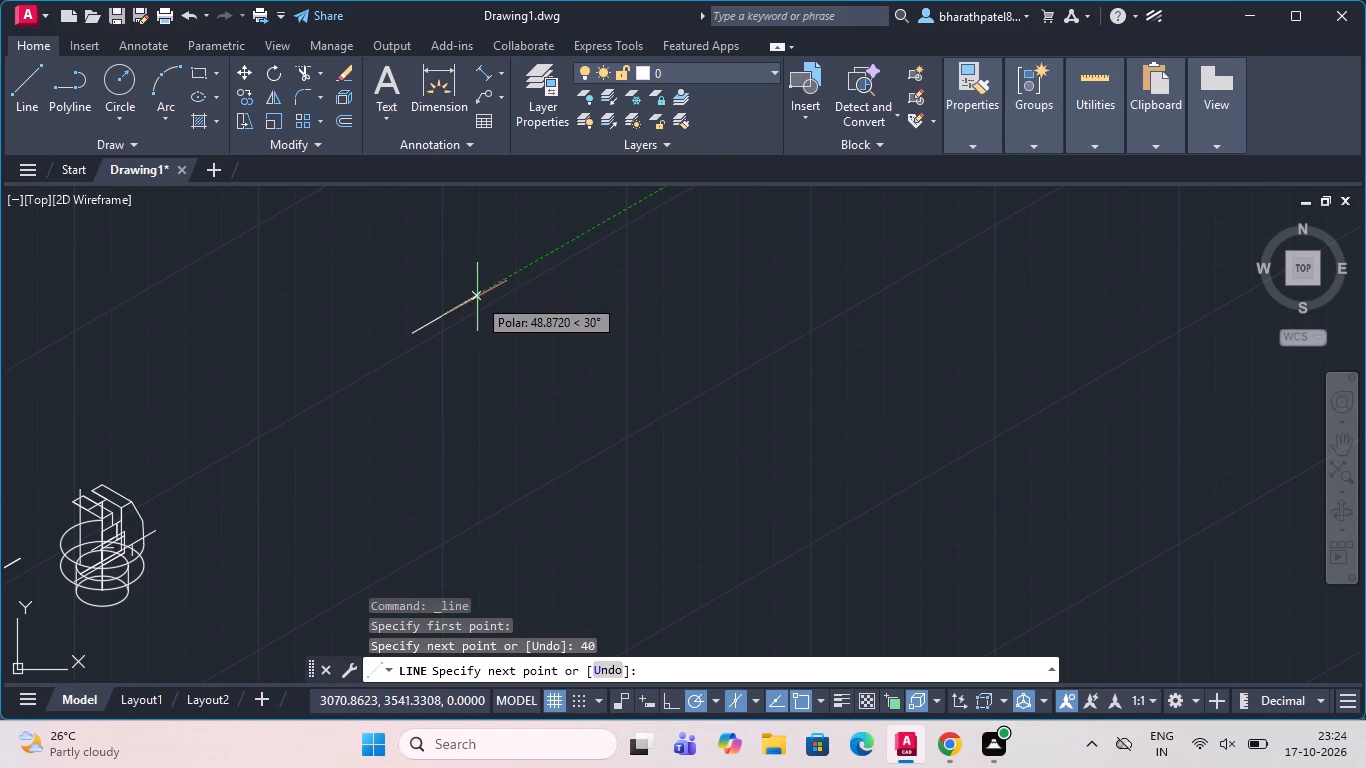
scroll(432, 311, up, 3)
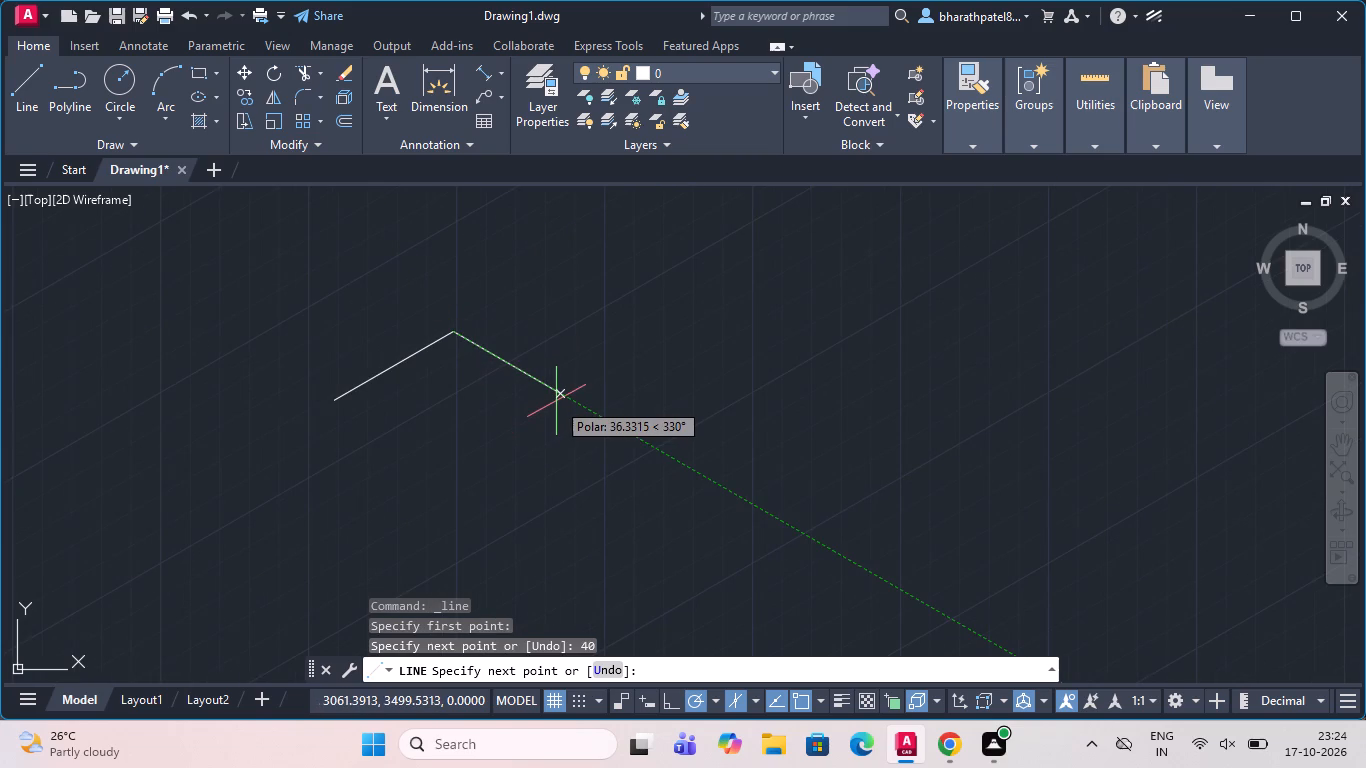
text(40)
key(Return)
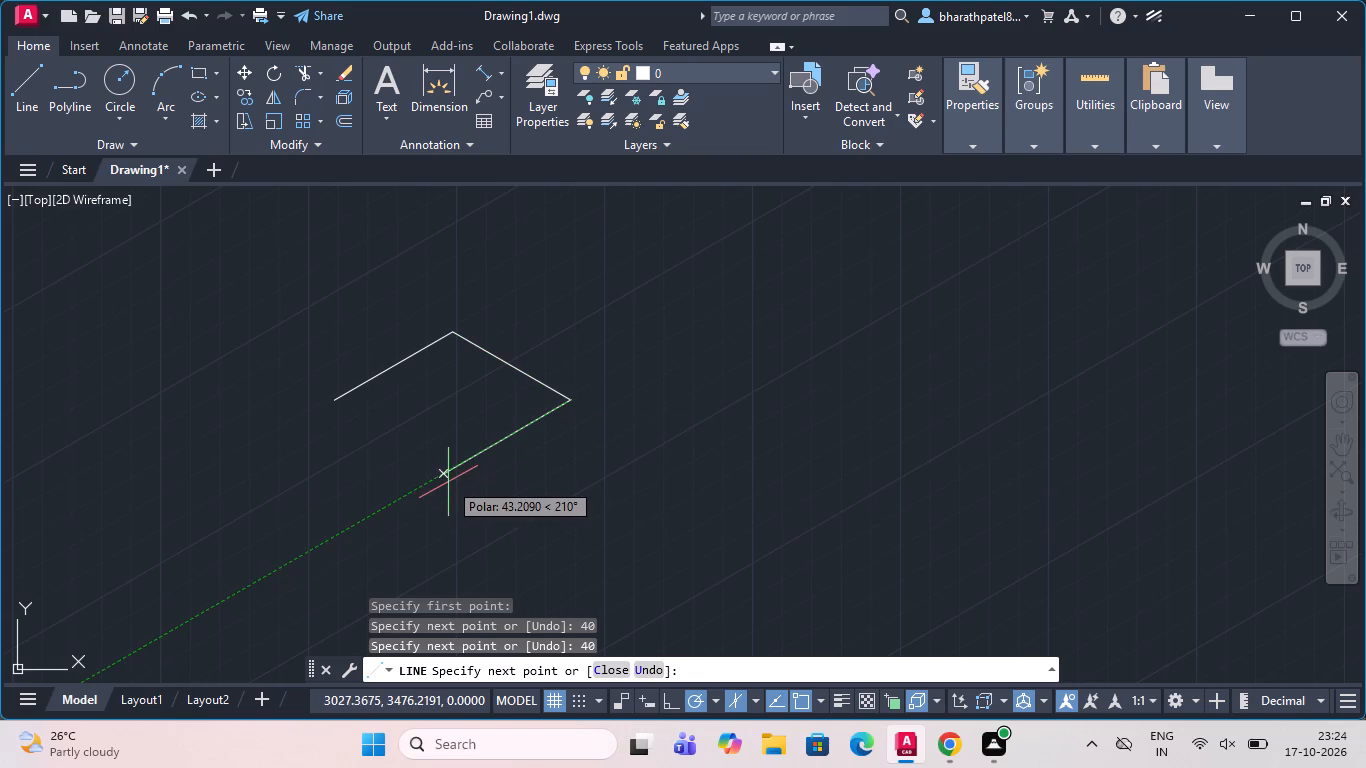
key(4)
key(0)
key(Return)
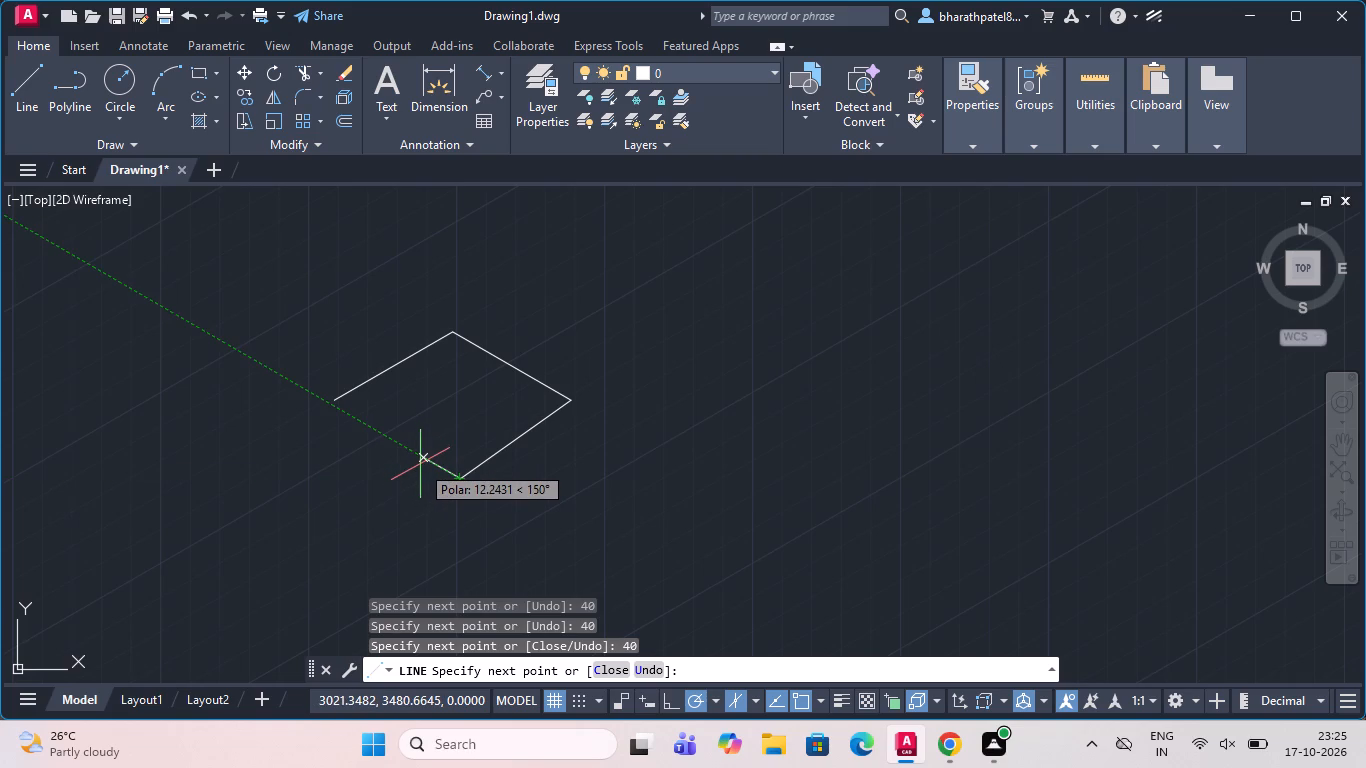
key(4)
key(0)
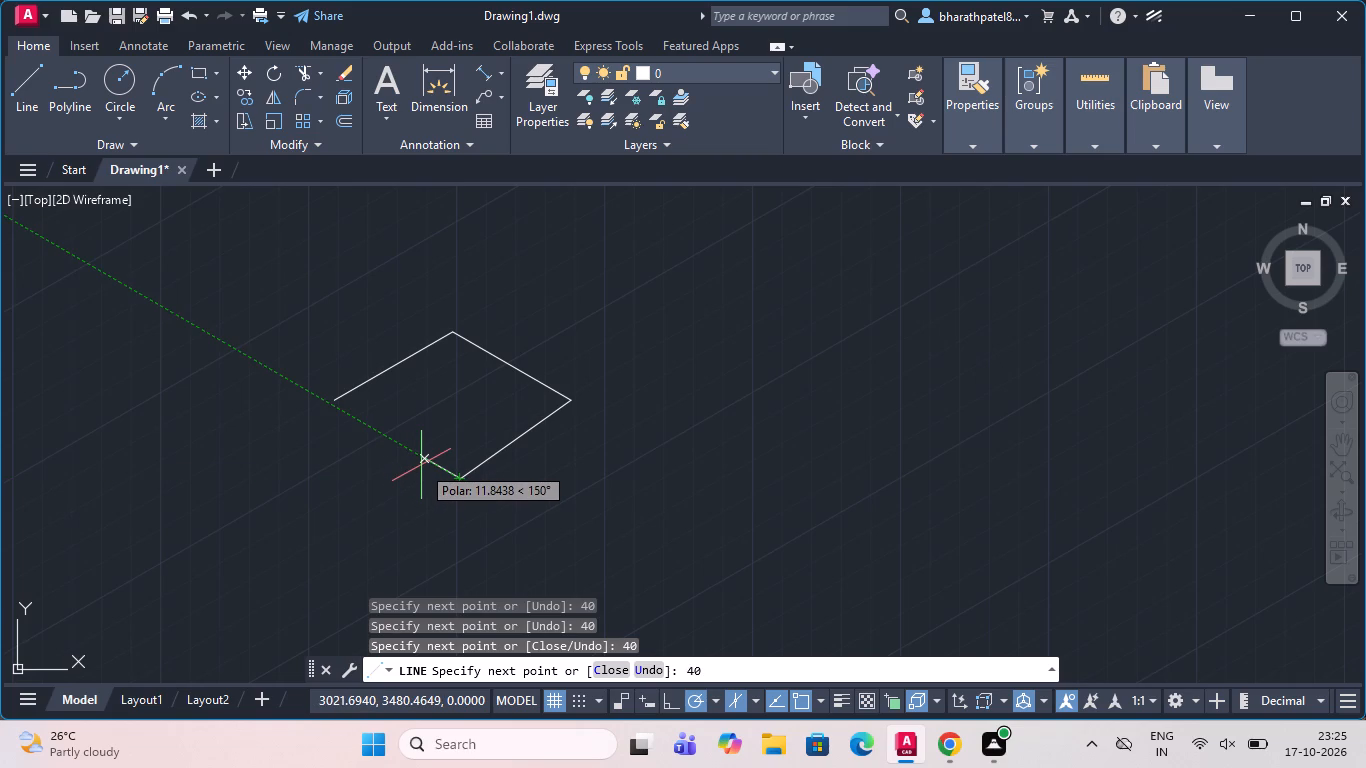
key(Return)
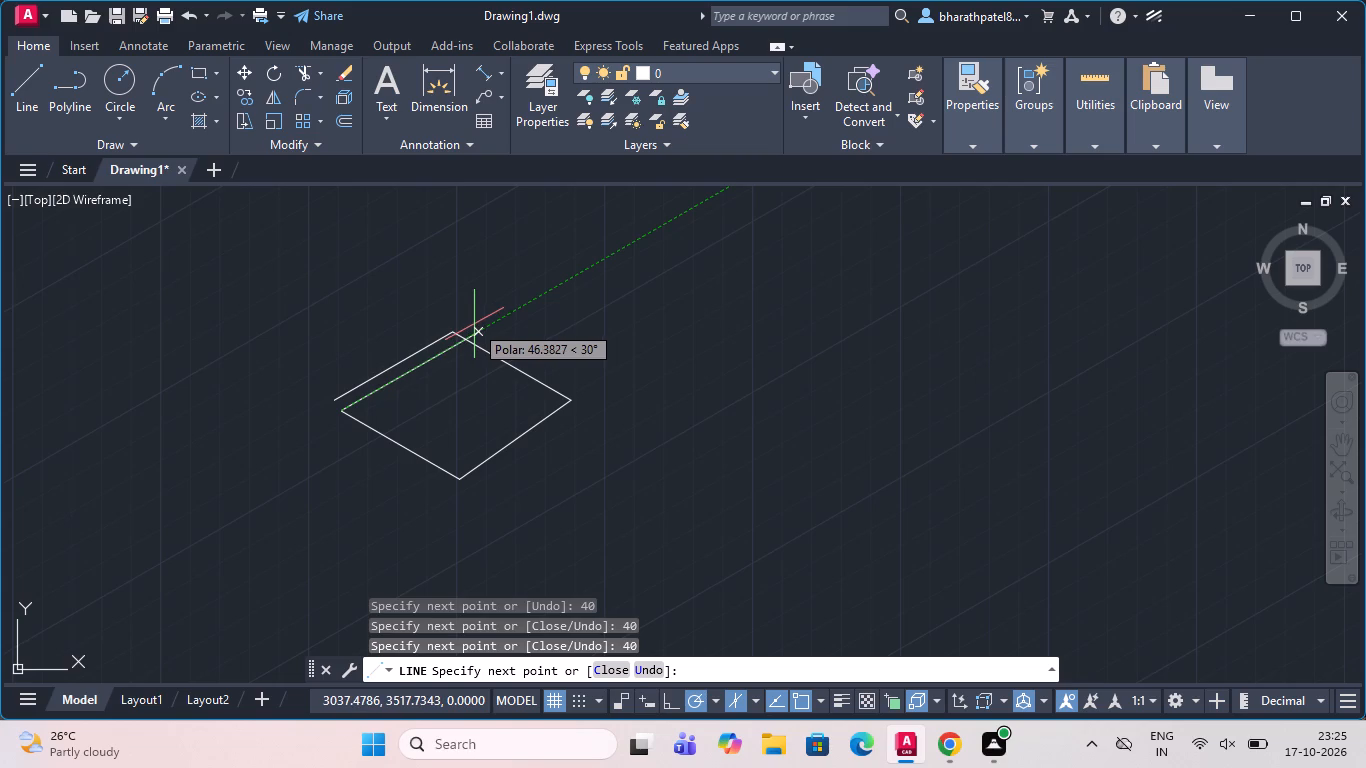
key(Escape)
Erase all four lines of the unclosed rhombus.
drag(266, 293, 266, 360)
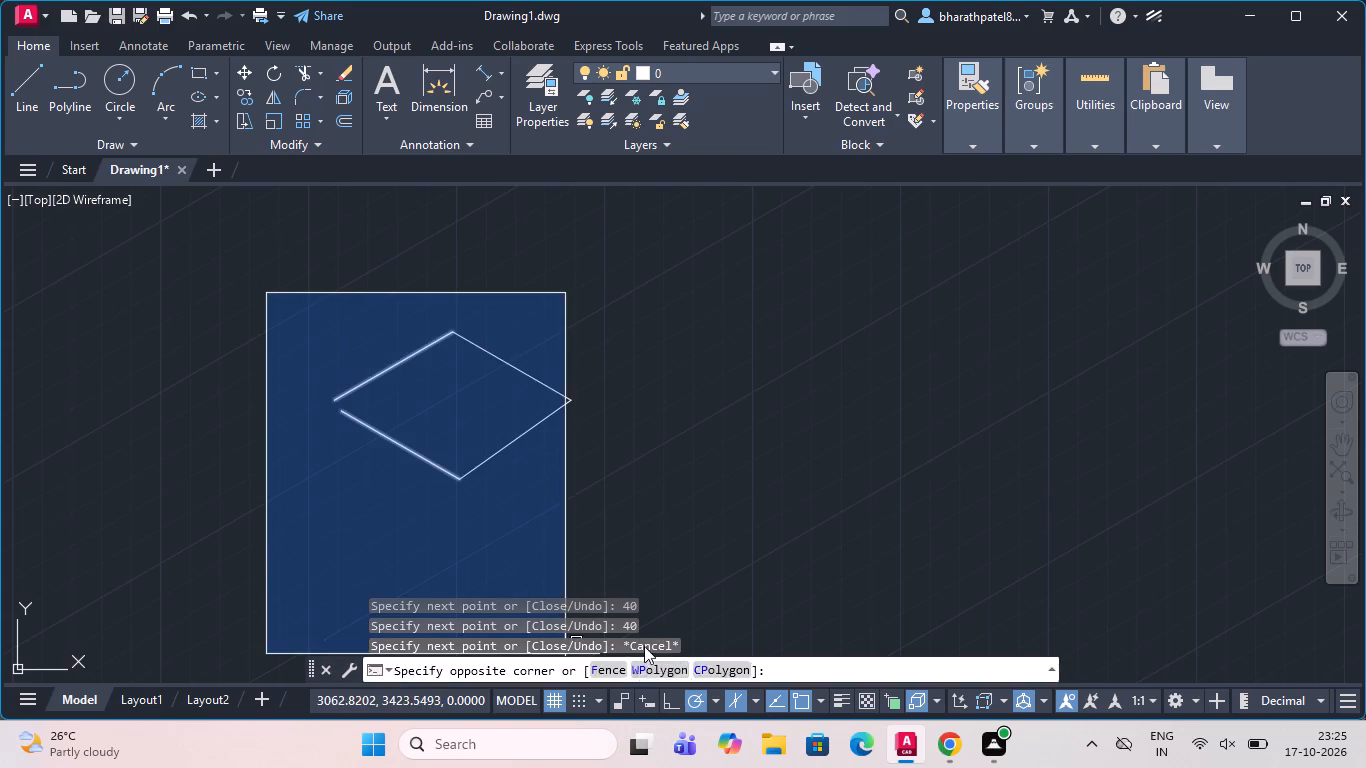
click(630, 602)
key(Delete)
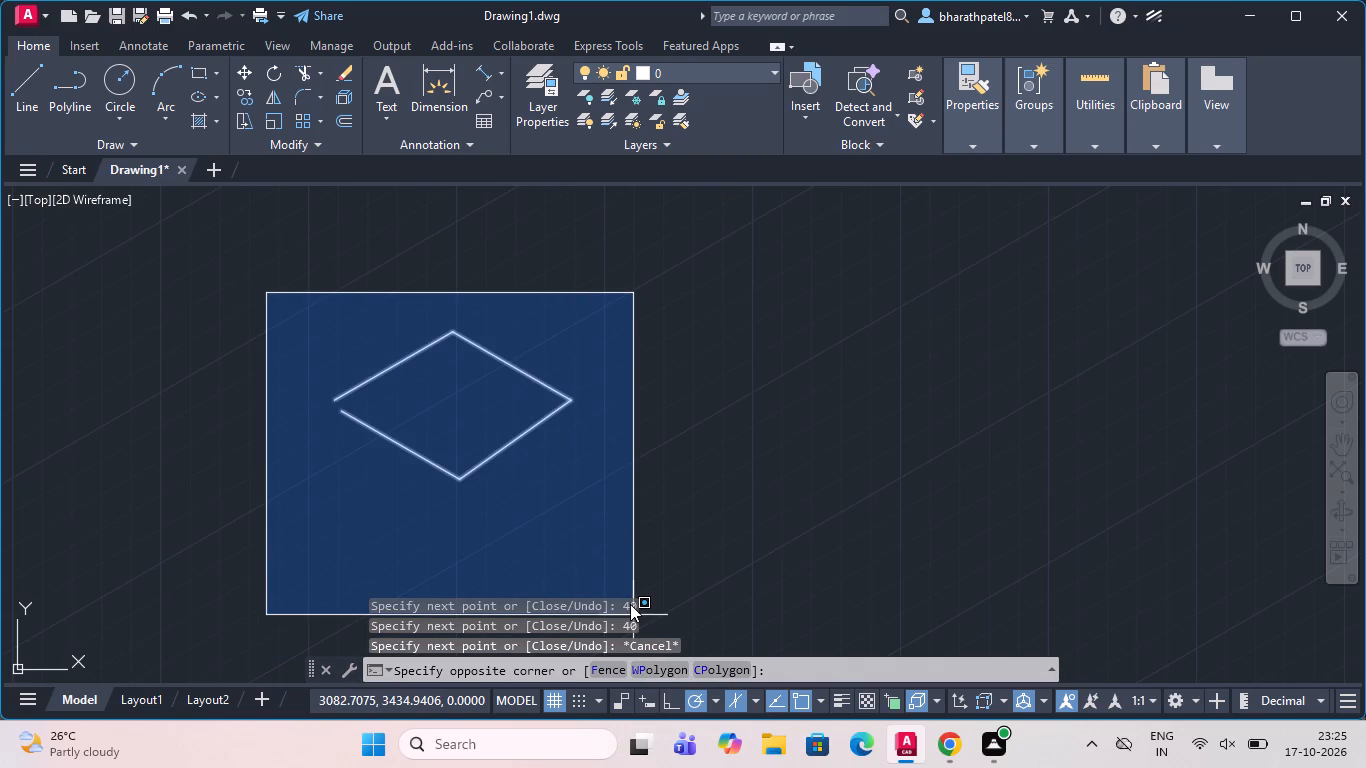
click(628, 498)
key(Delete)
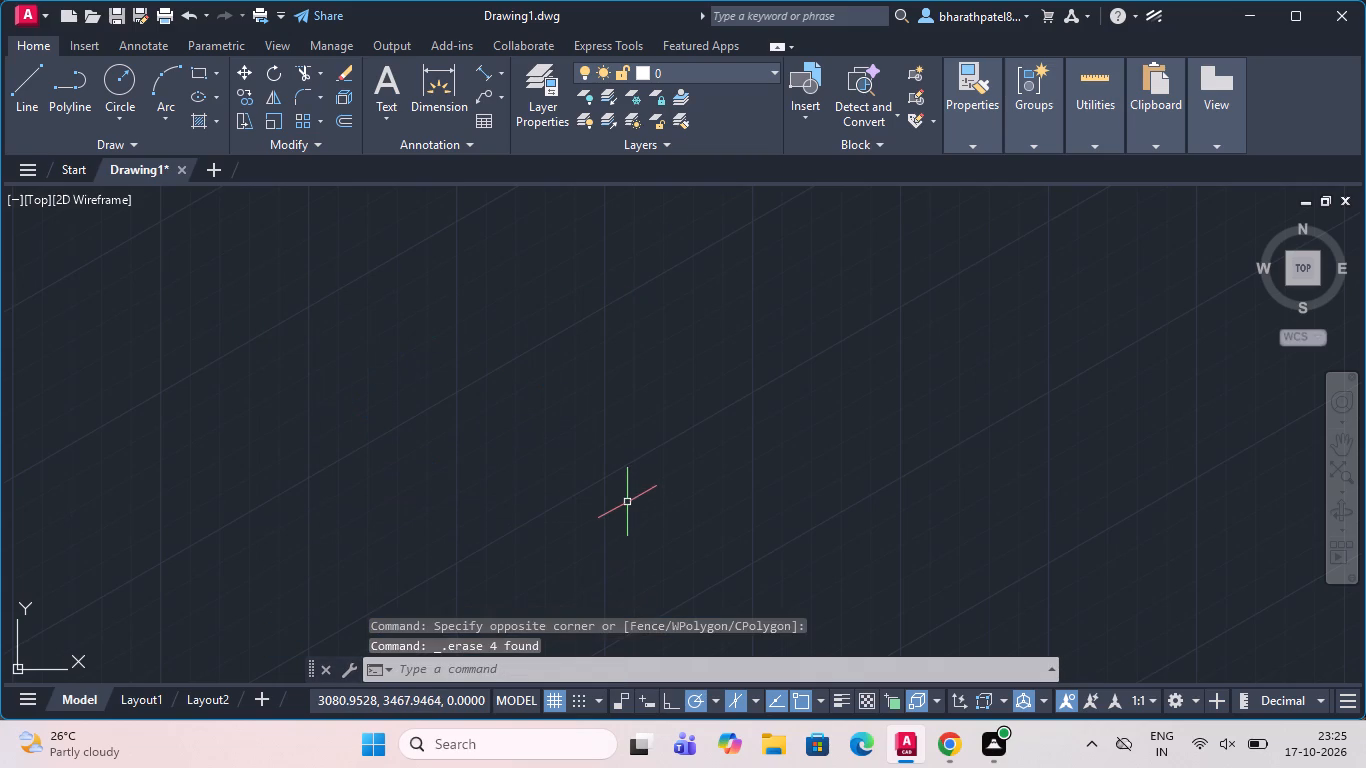
On the top isoplane, draw a closed rhombus of four 40-unit lines in the empty space beside the bracket.
click(754, 701)
click(756, 633)
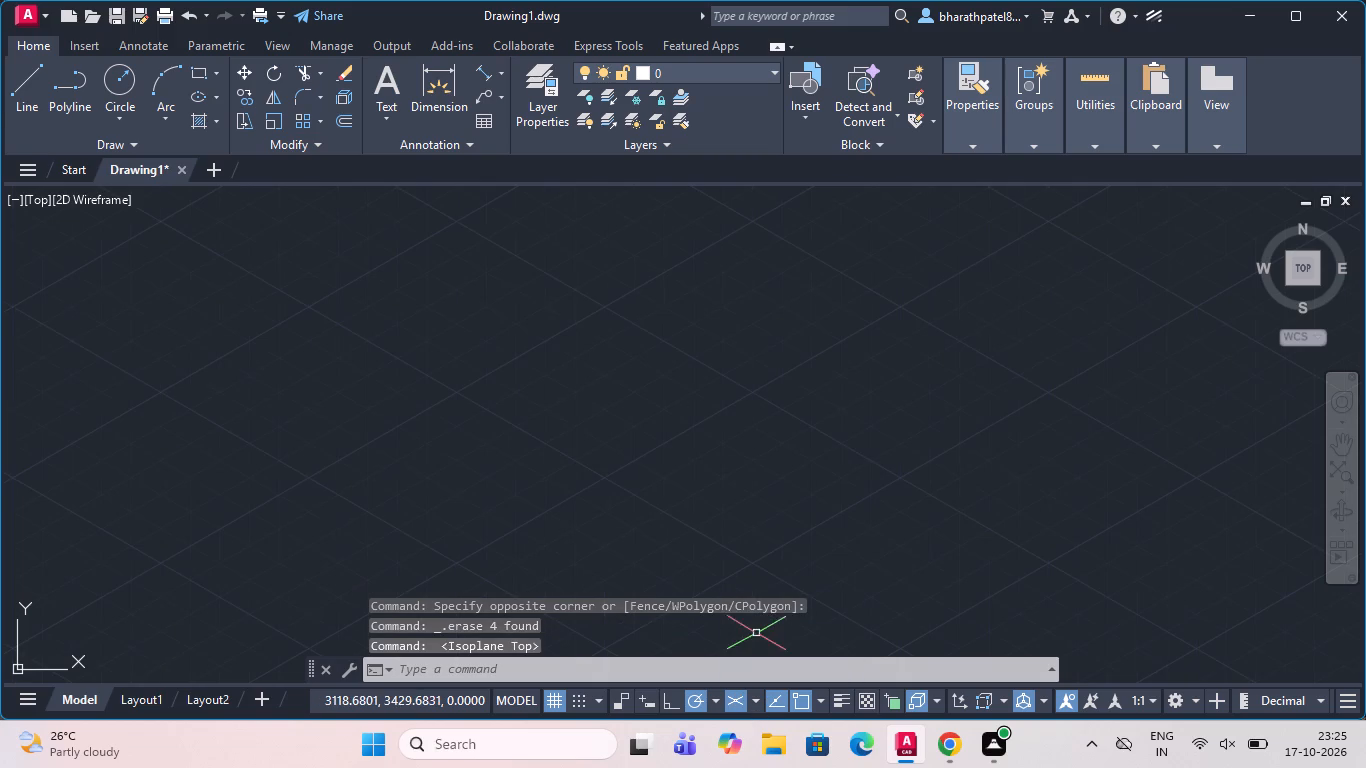
click(19, 92)
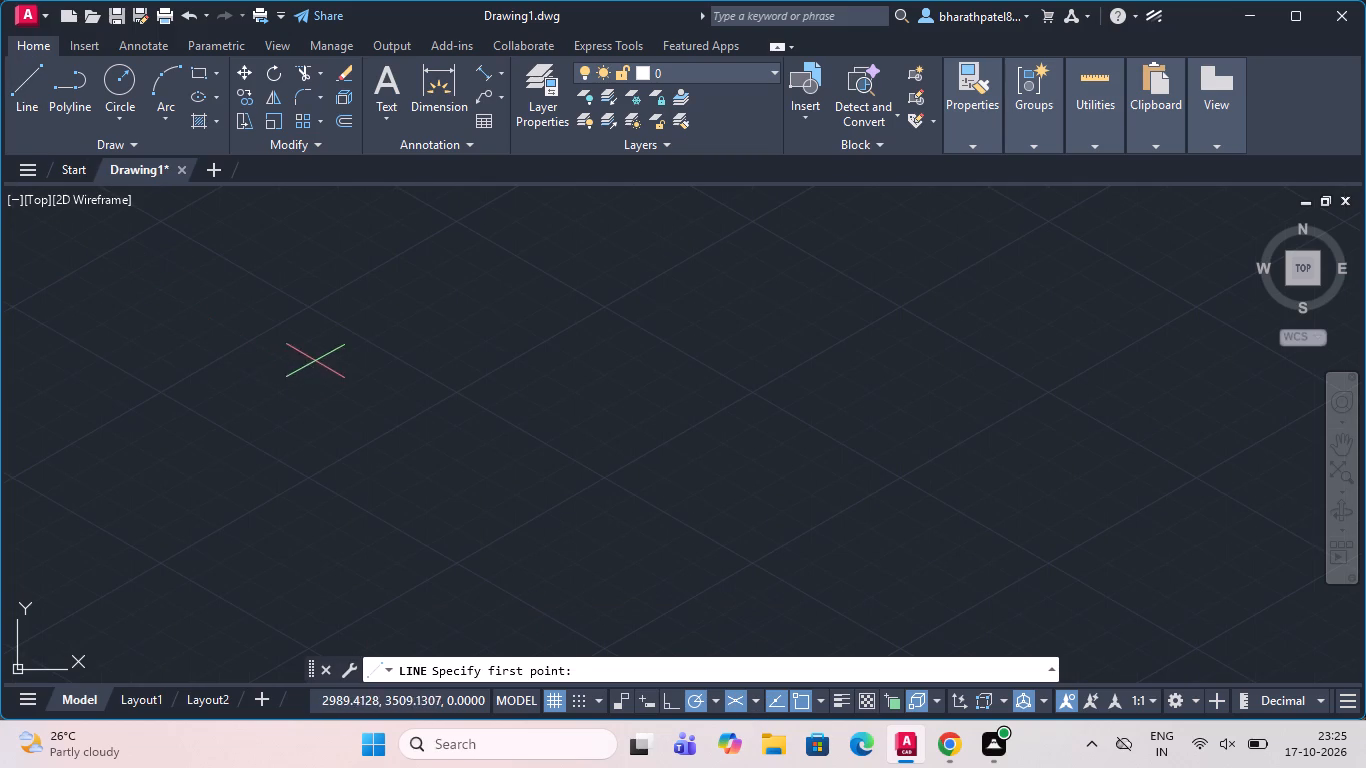
click(349, 425)
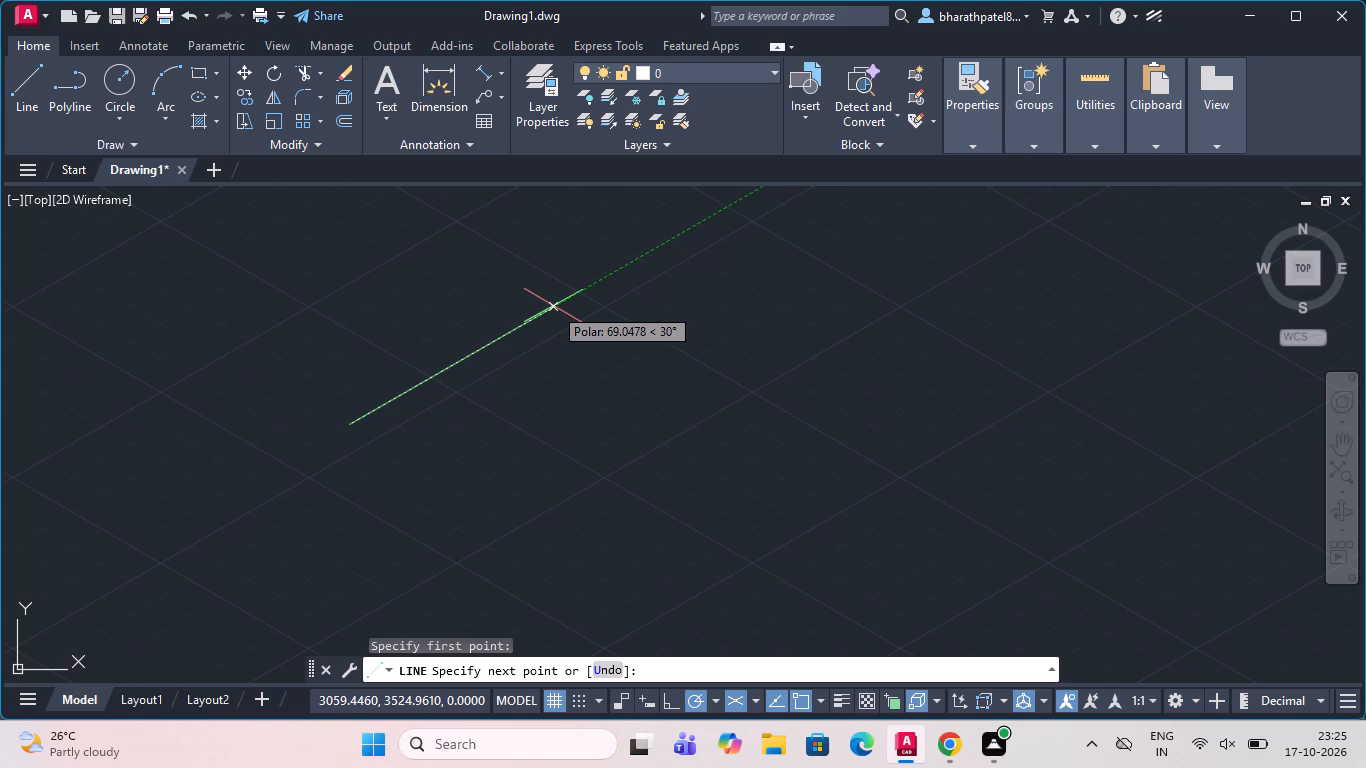
text(40)
key(Return)
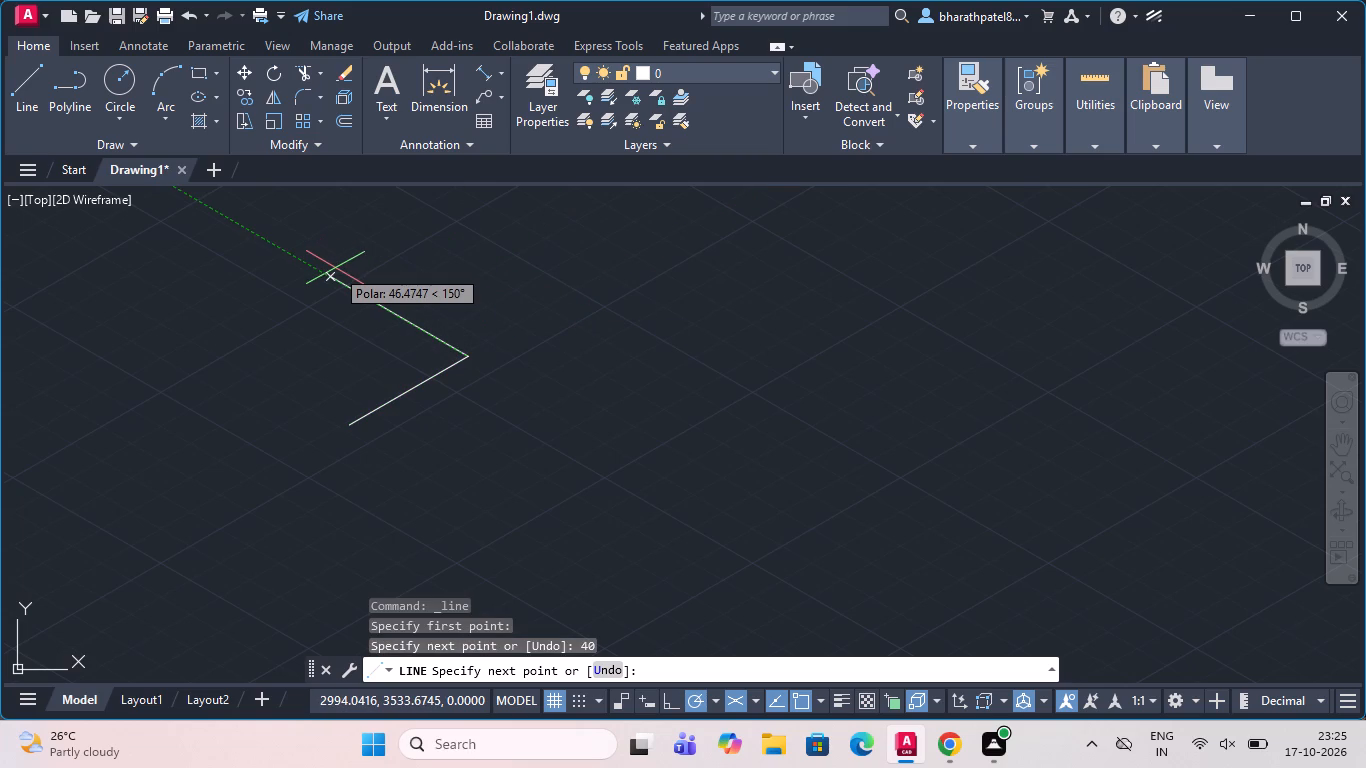
text(40)
key(Return)
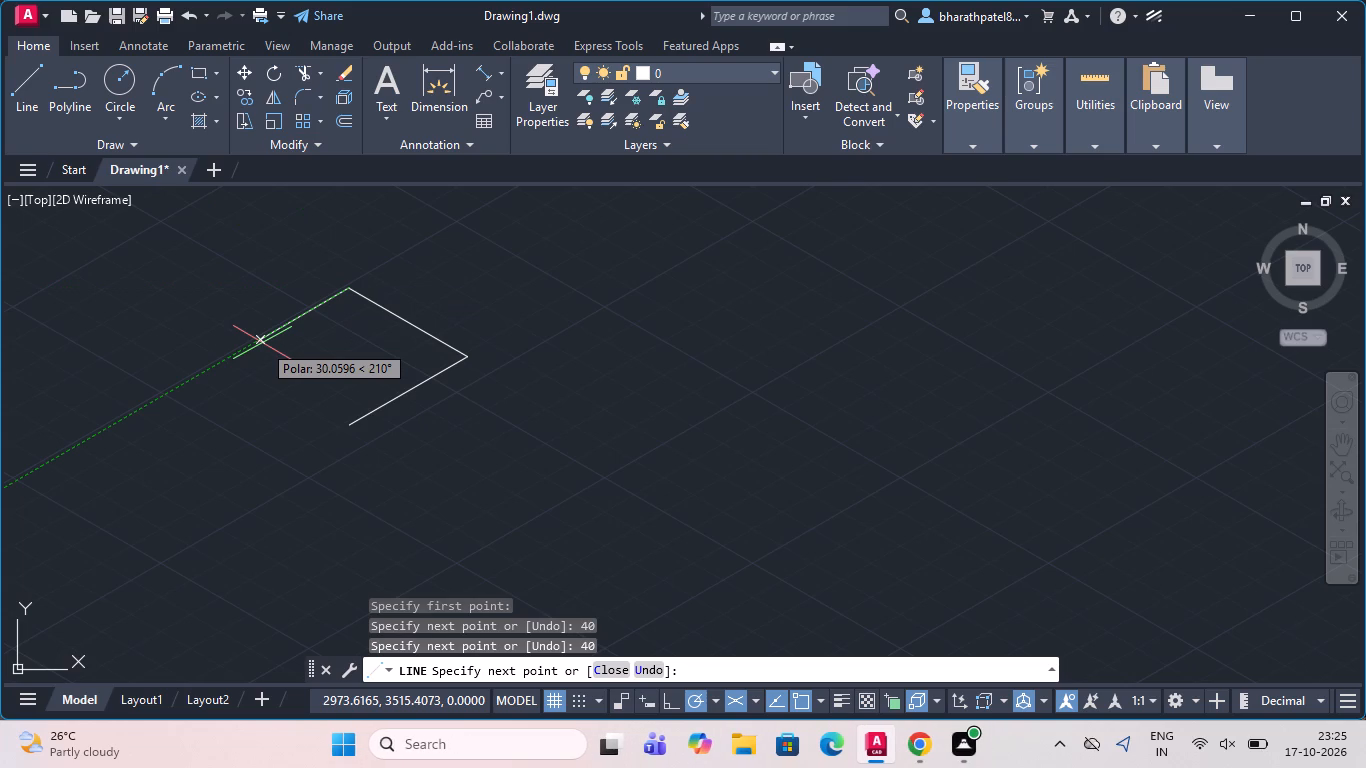
text(40)
key(Return)
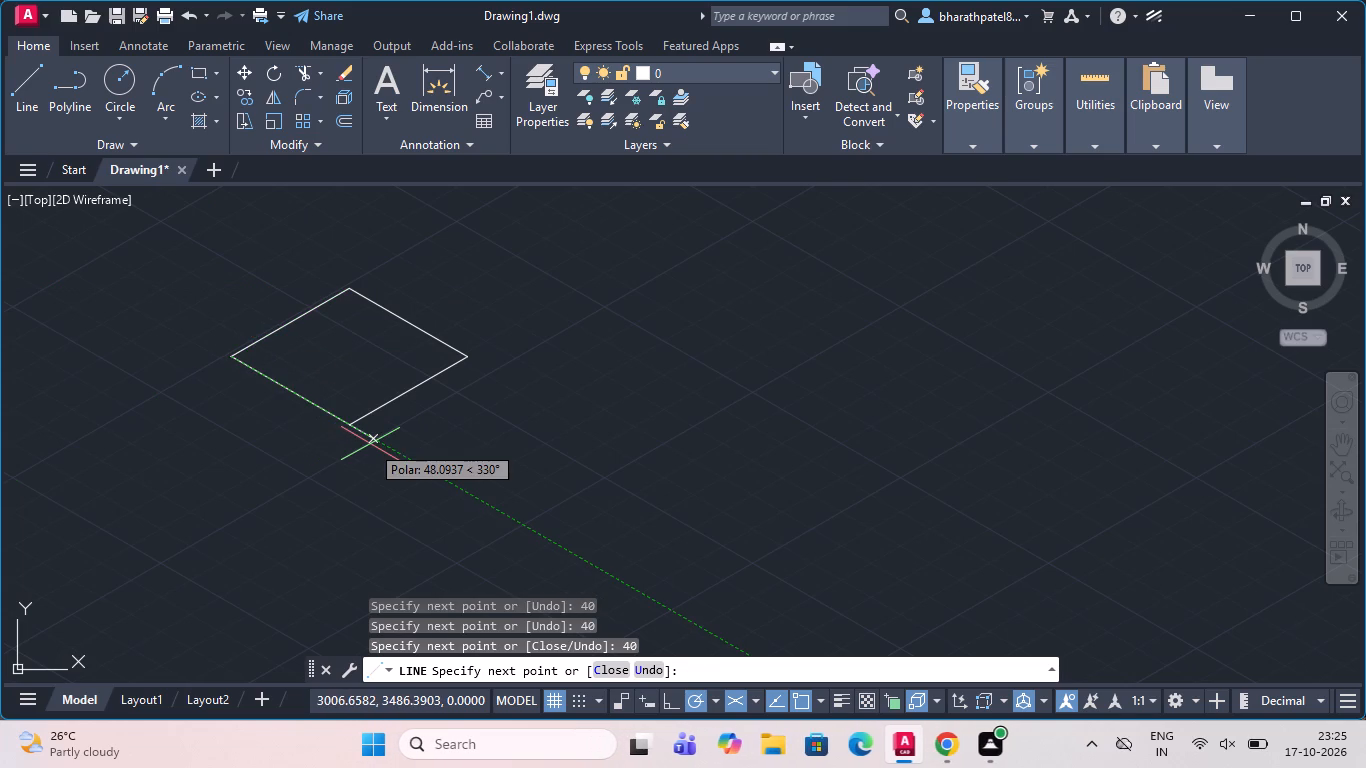
key(4)
key(0)
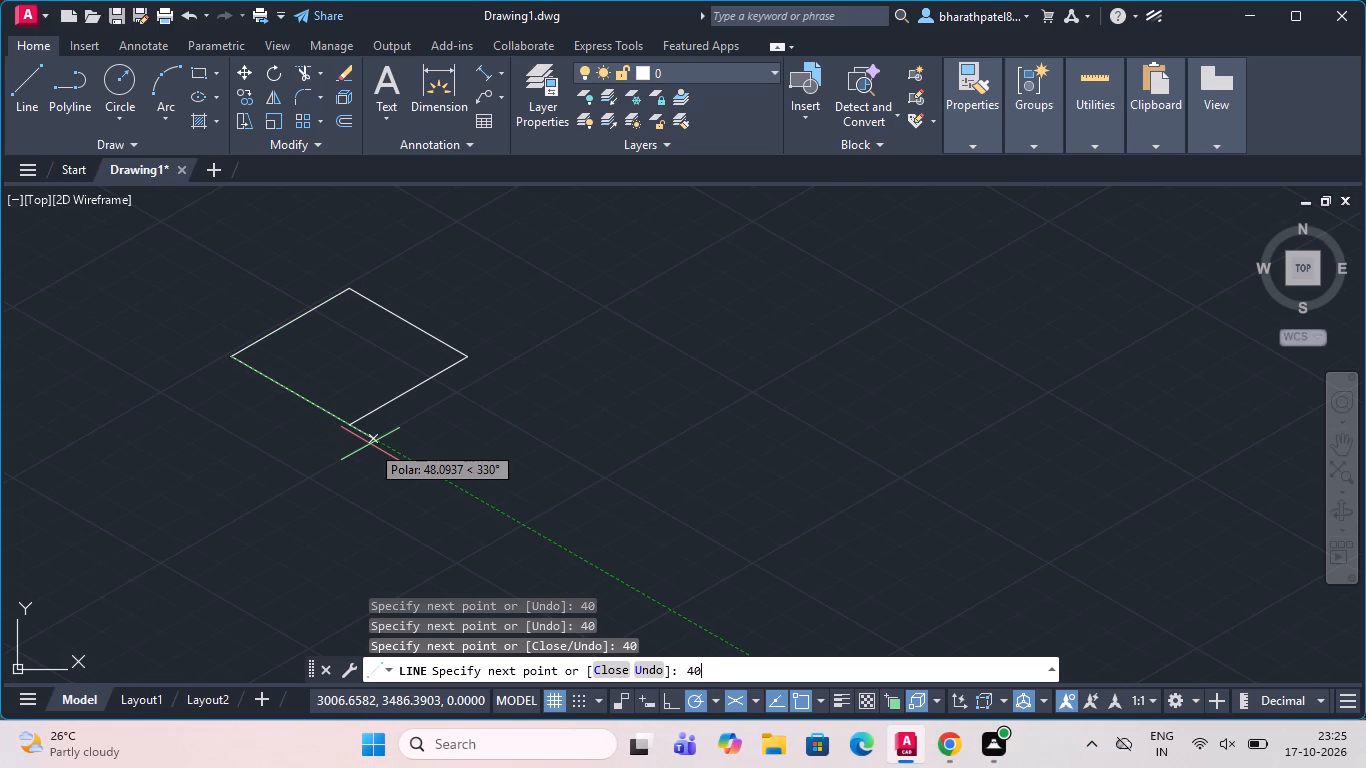
key(Return)
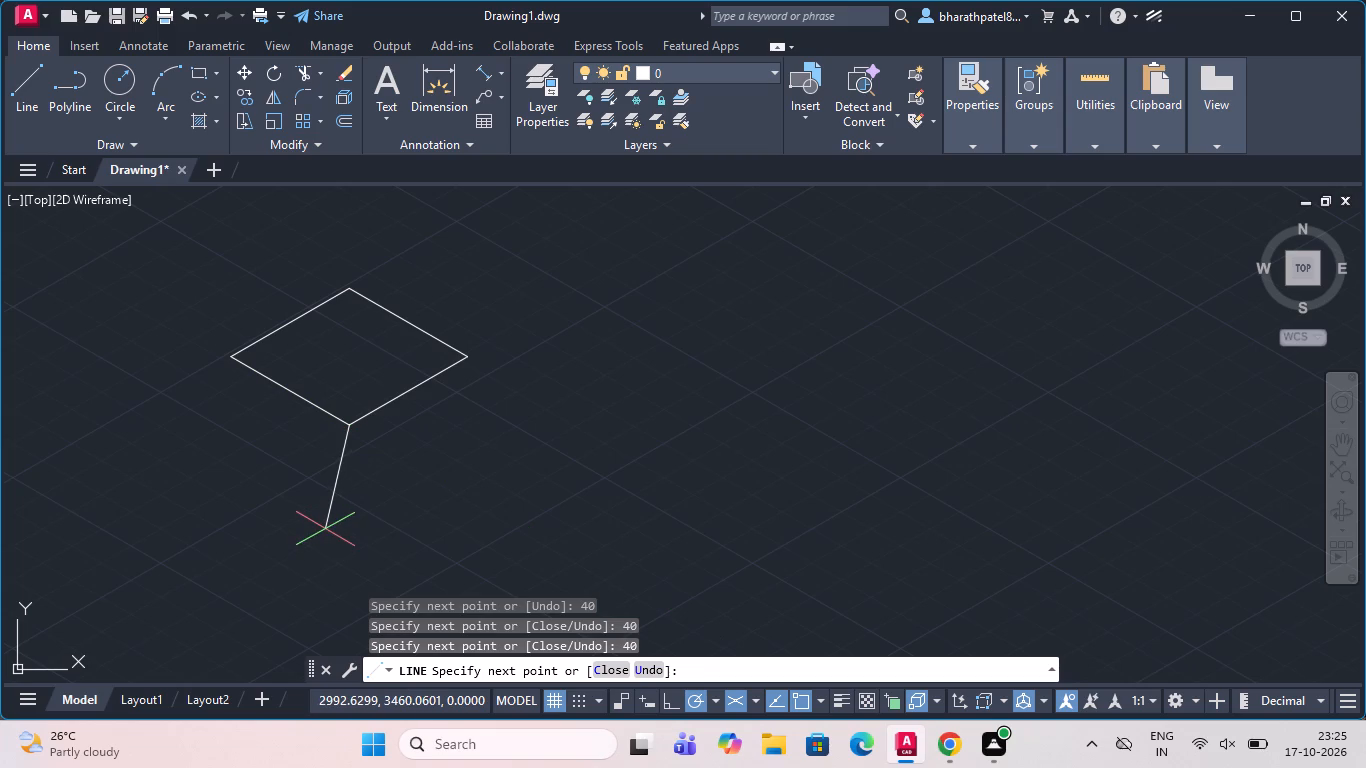
key(Escape)
Draw a 40-unit centre line at 330° from the midpoint of the rhombus's upper-left edge to the opposite edge.
scroll(289, 353, up, 2)
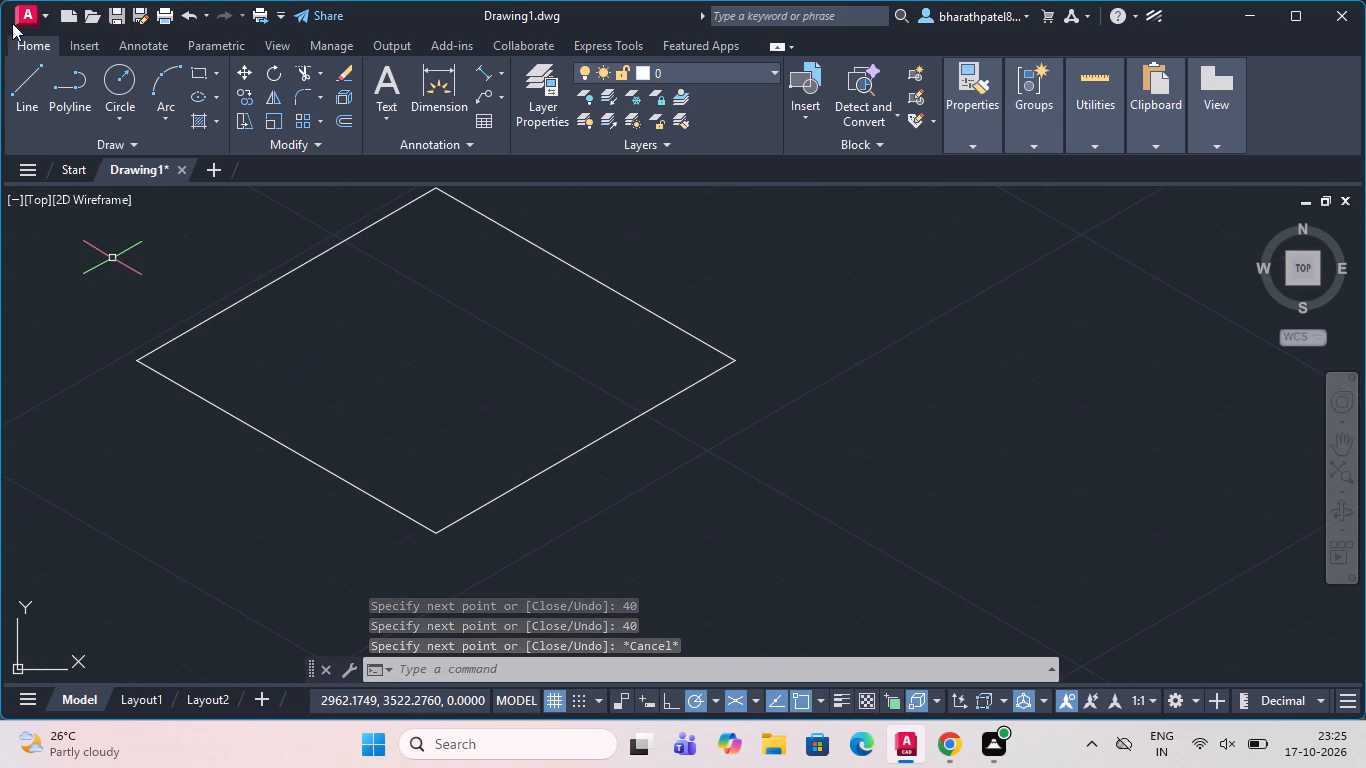
click(18, 88)
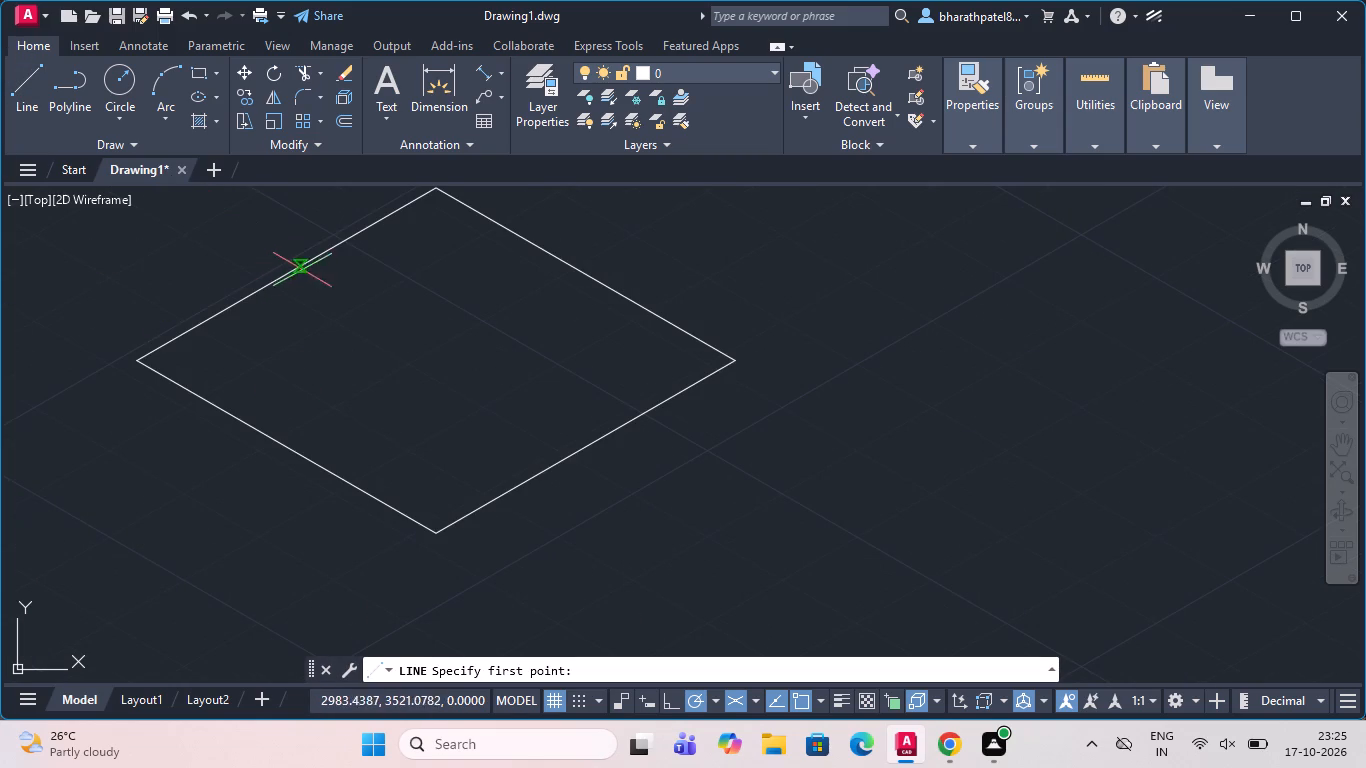
click(292, 271)
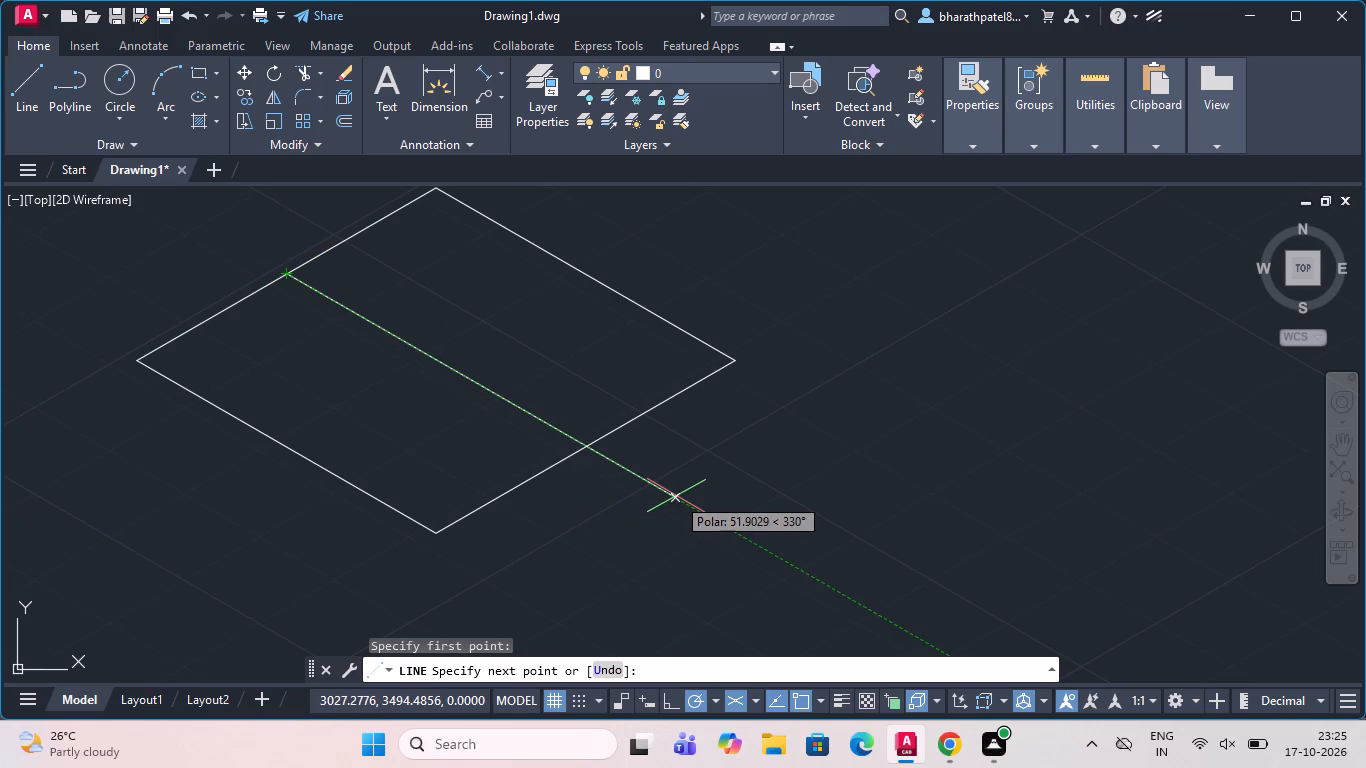
text(40)
key(Return)
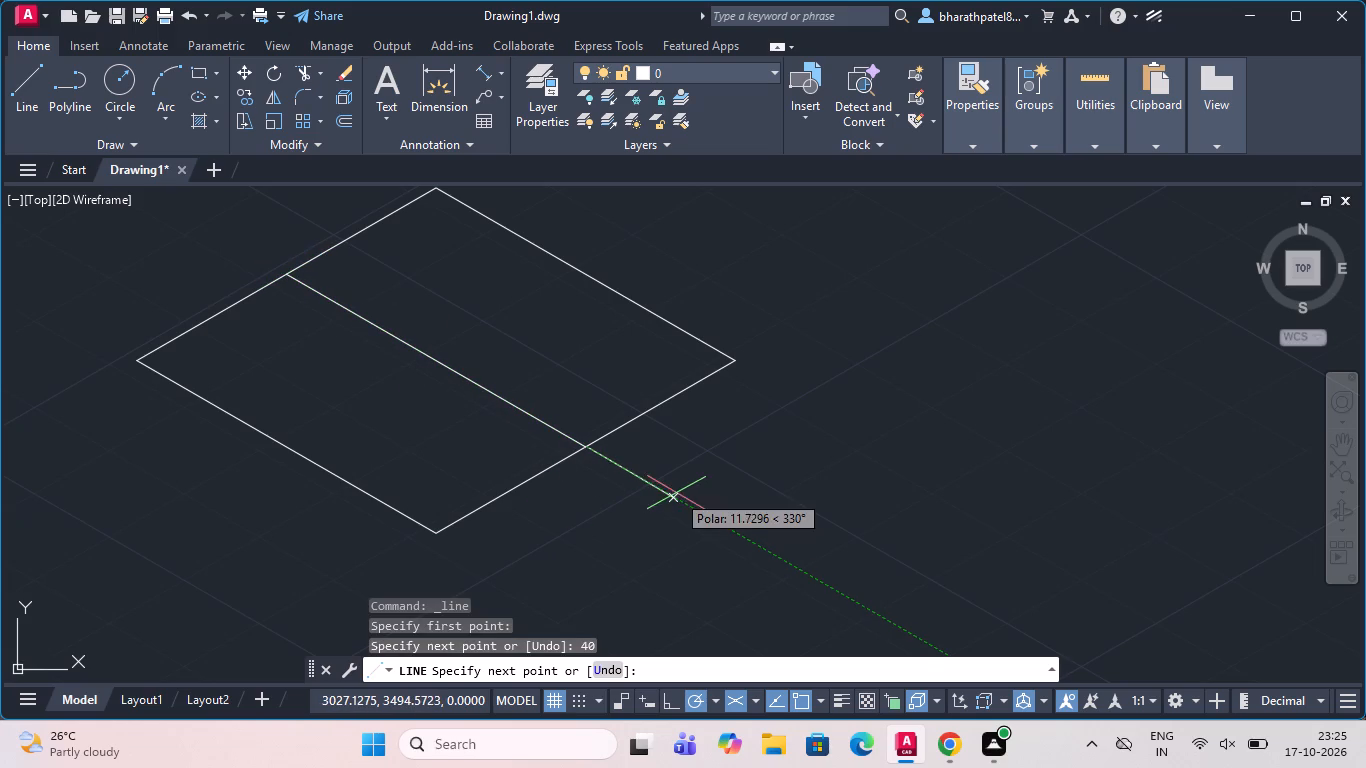
key(Escape)
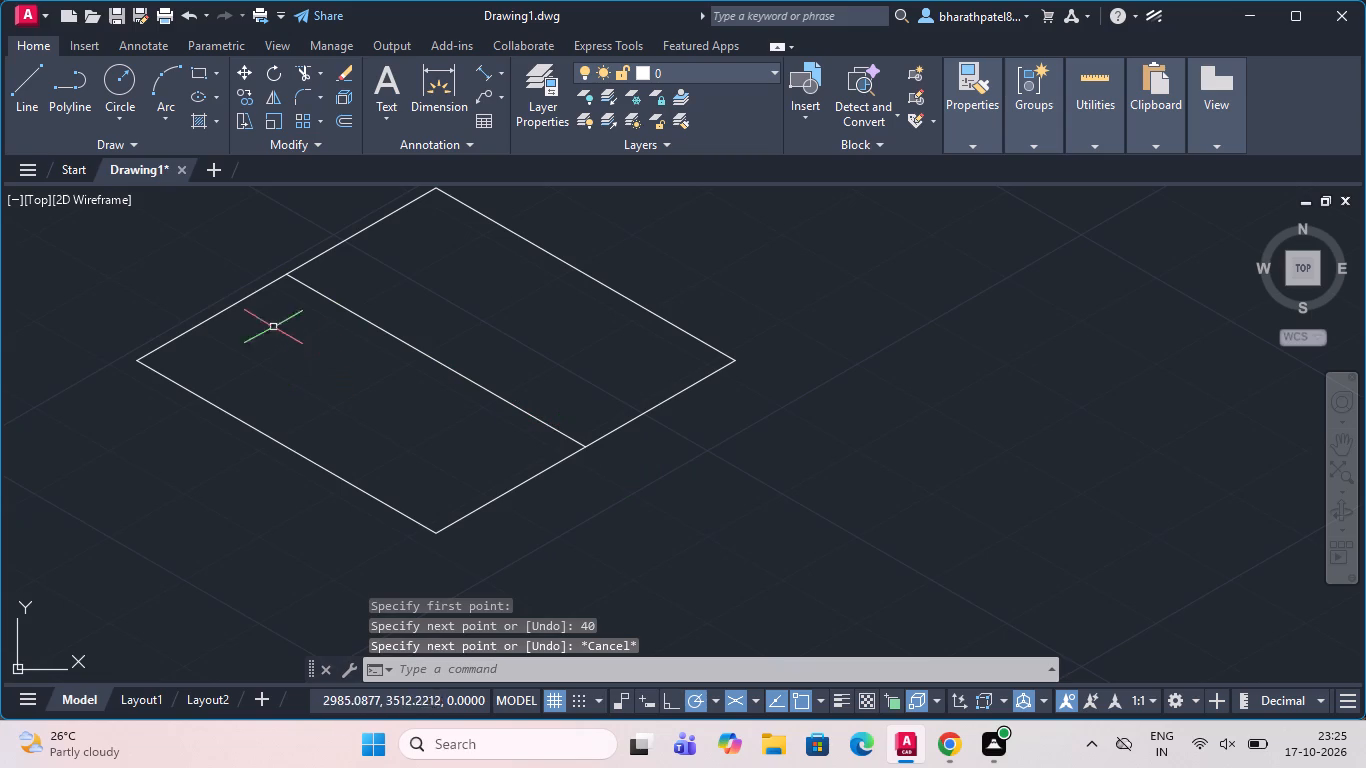
From the centre line's lower end, draw a 6-unit line at 30° and a line about 60 units long at 150° past the opposite edge.
click(13, 86)
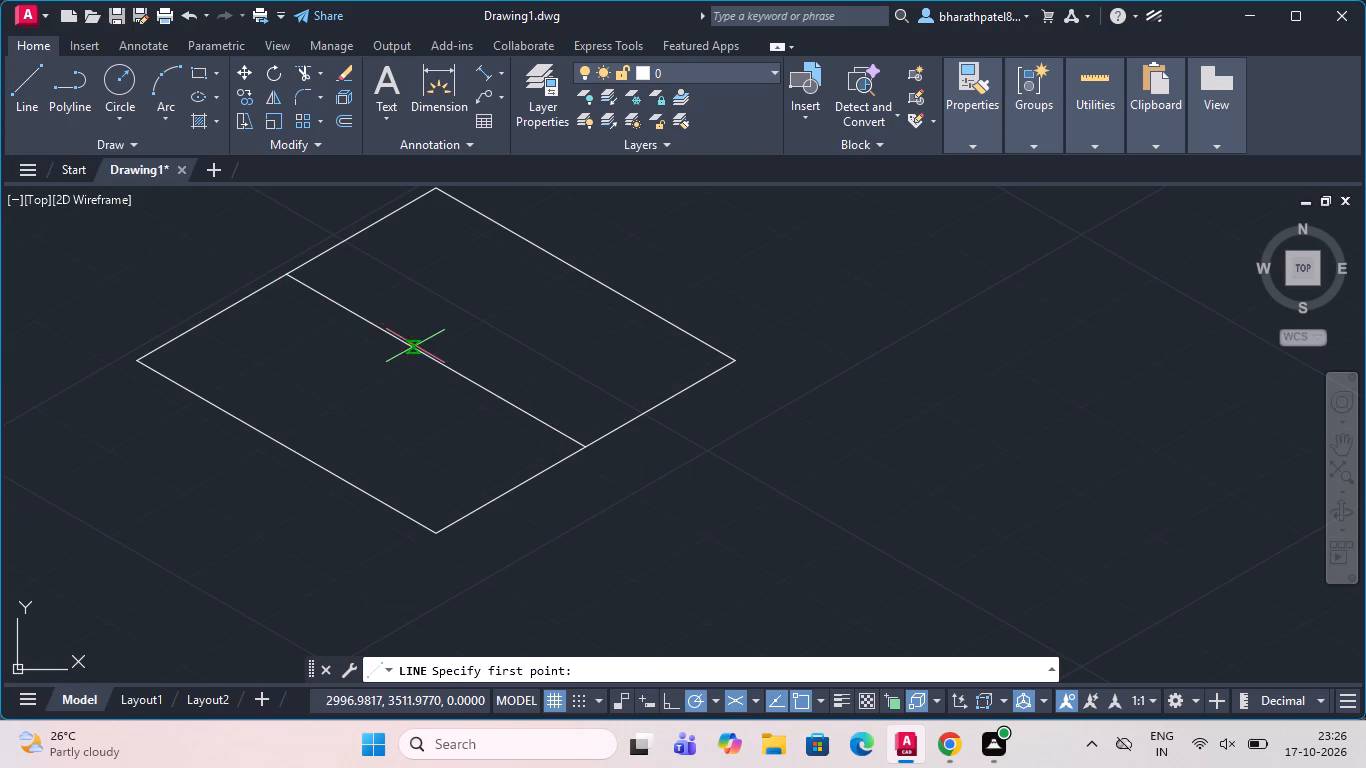
scroll(592, 441, up, 3)
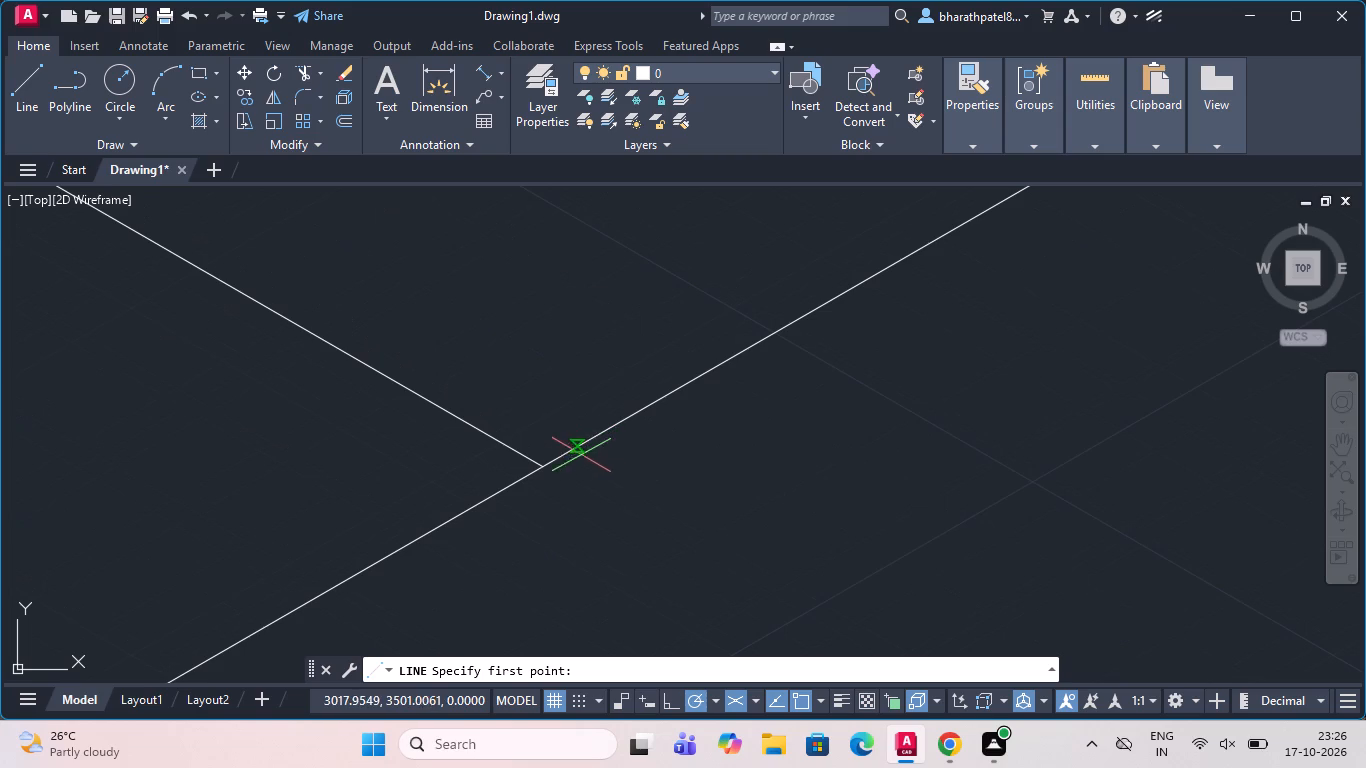
click(540, 467)
scroll(540, 467, down, 4)
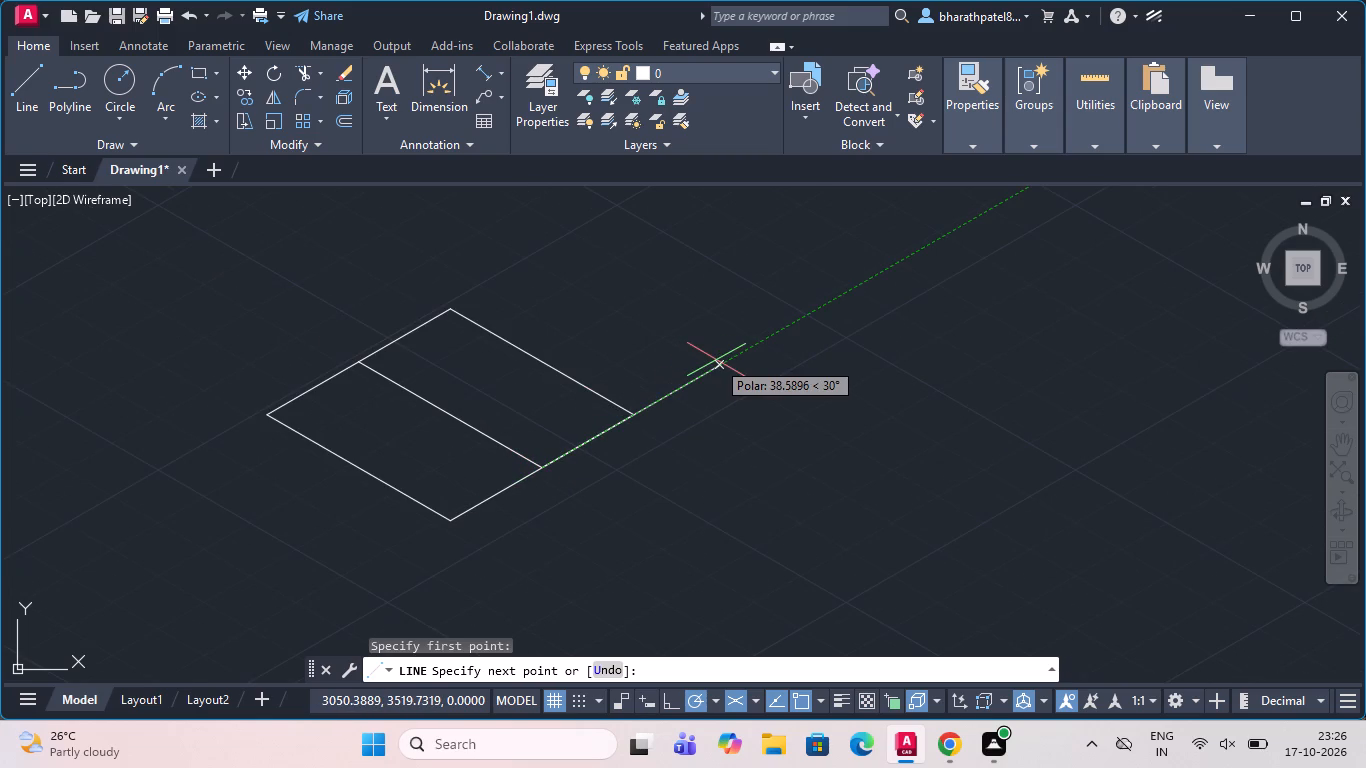
key(6)
key(Return)
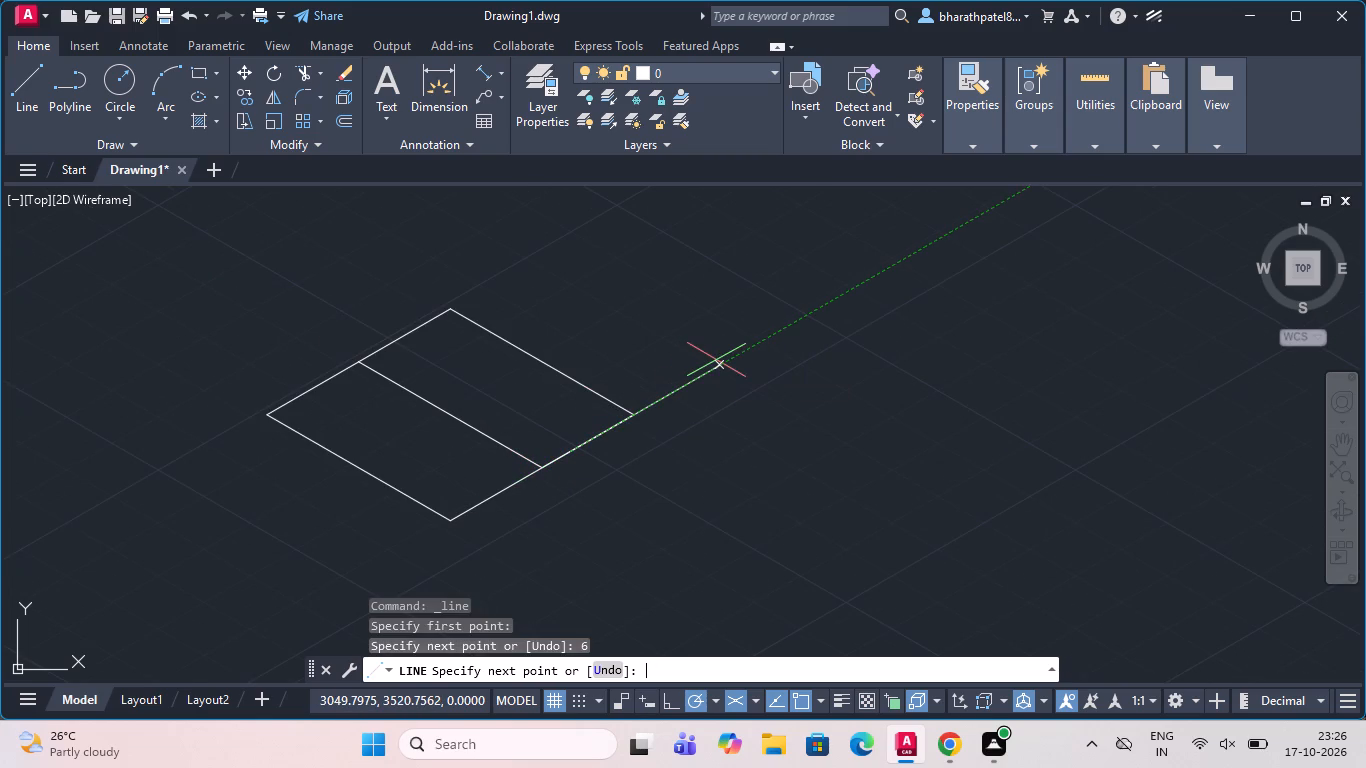
click(290, 298)
key(Escape)
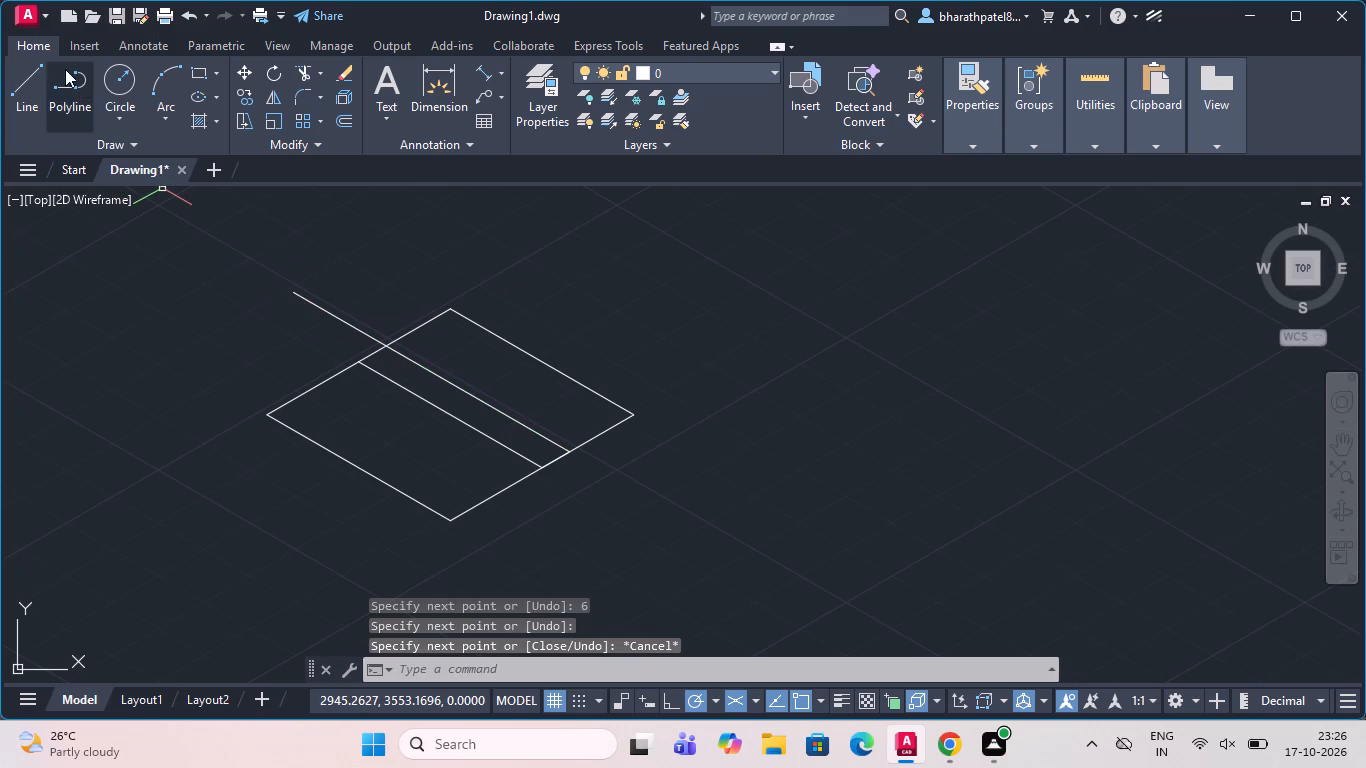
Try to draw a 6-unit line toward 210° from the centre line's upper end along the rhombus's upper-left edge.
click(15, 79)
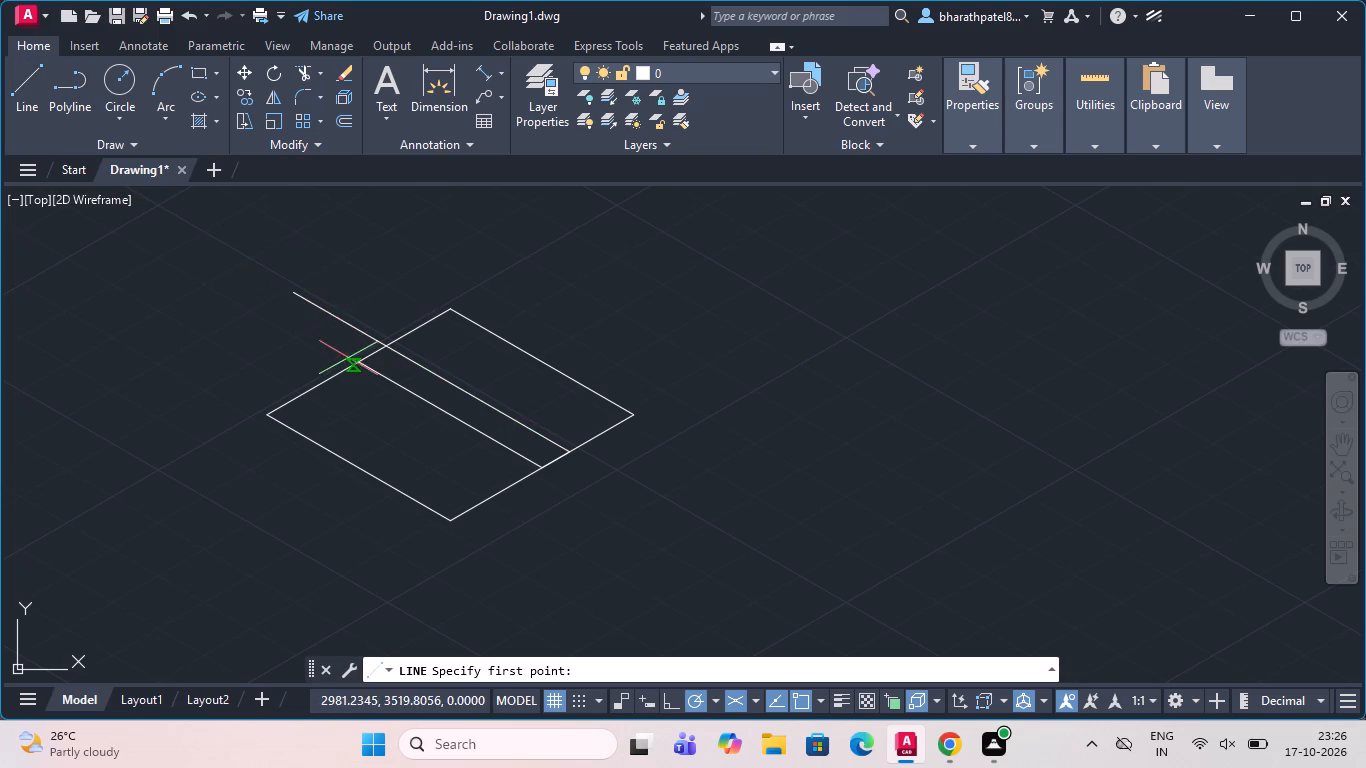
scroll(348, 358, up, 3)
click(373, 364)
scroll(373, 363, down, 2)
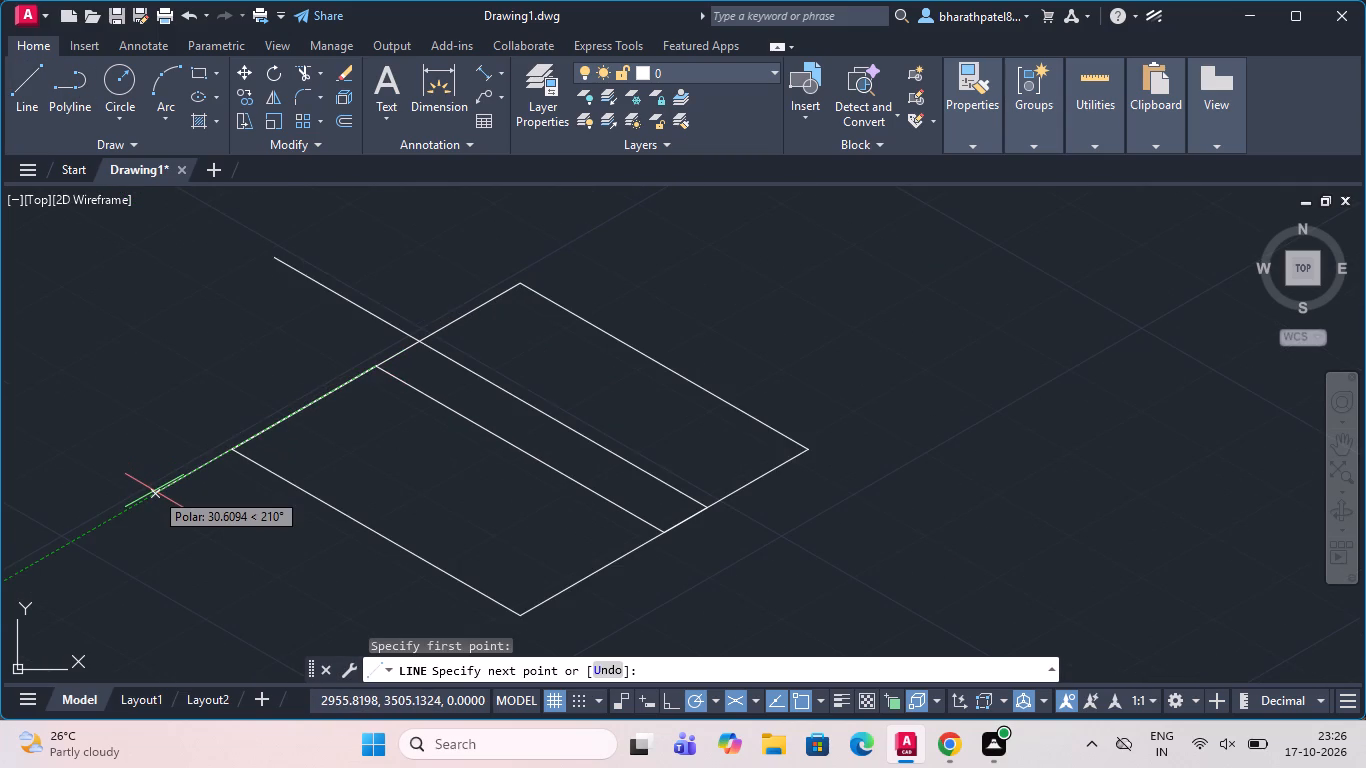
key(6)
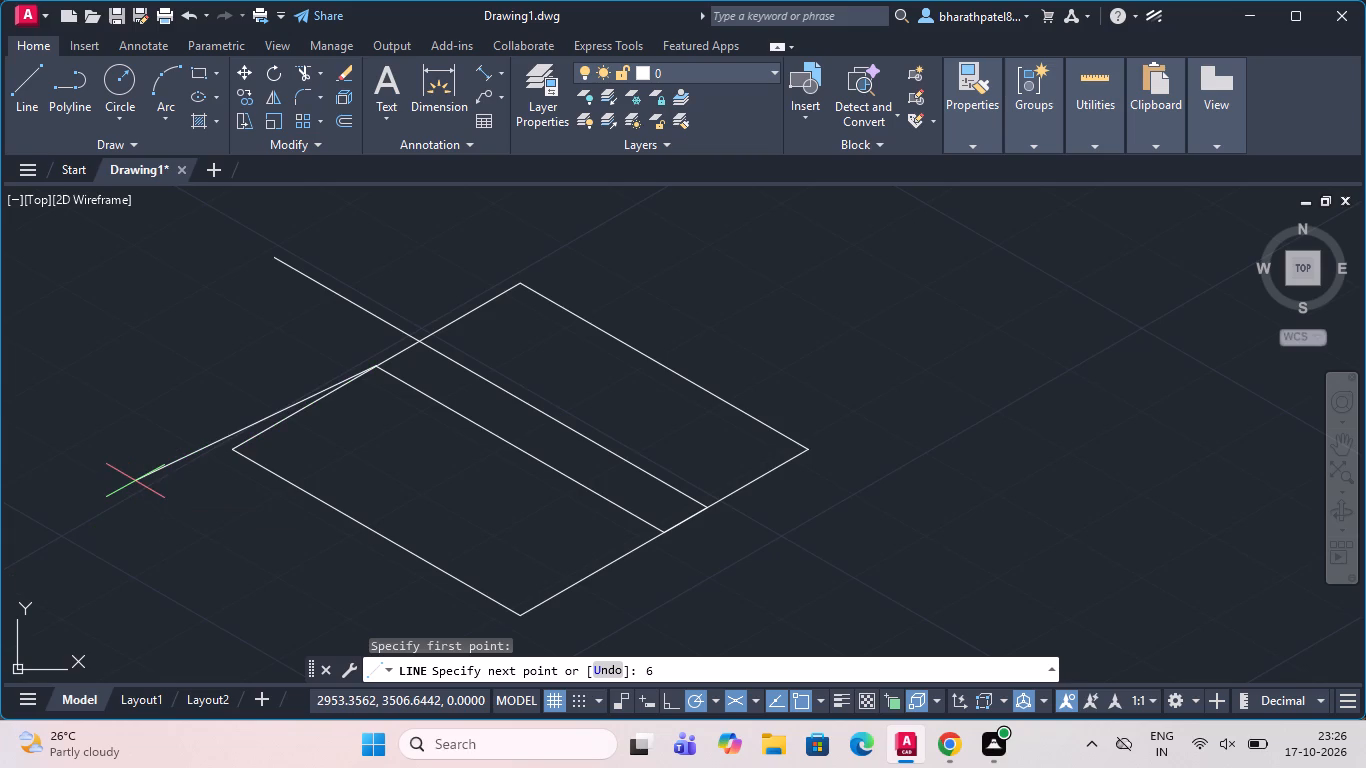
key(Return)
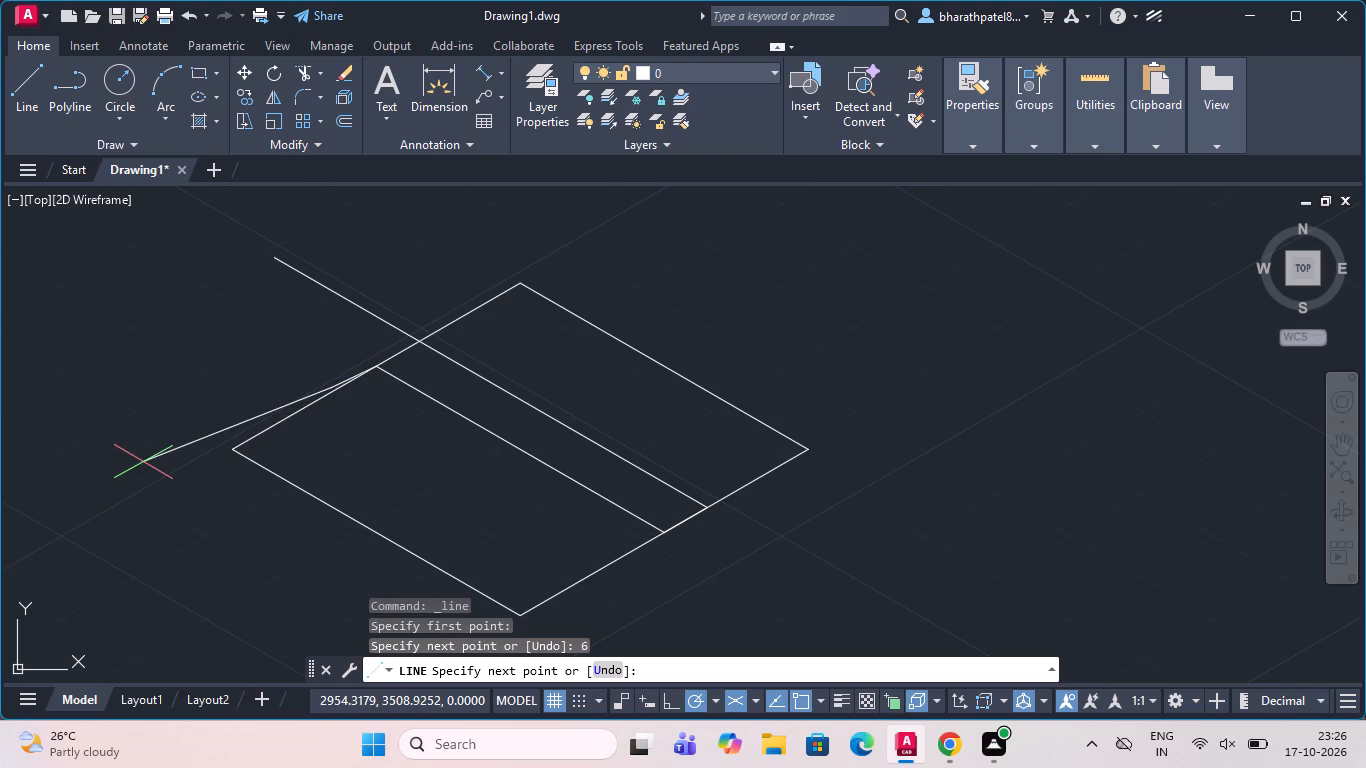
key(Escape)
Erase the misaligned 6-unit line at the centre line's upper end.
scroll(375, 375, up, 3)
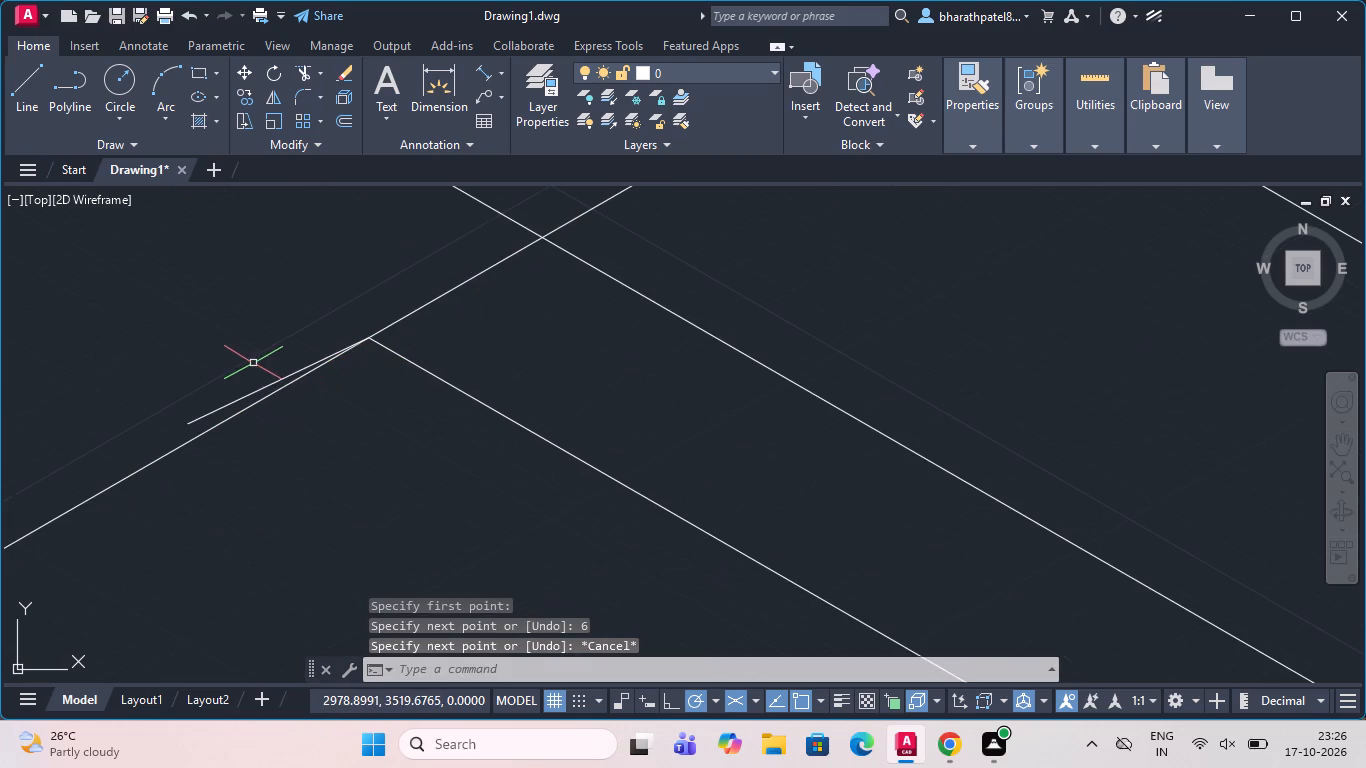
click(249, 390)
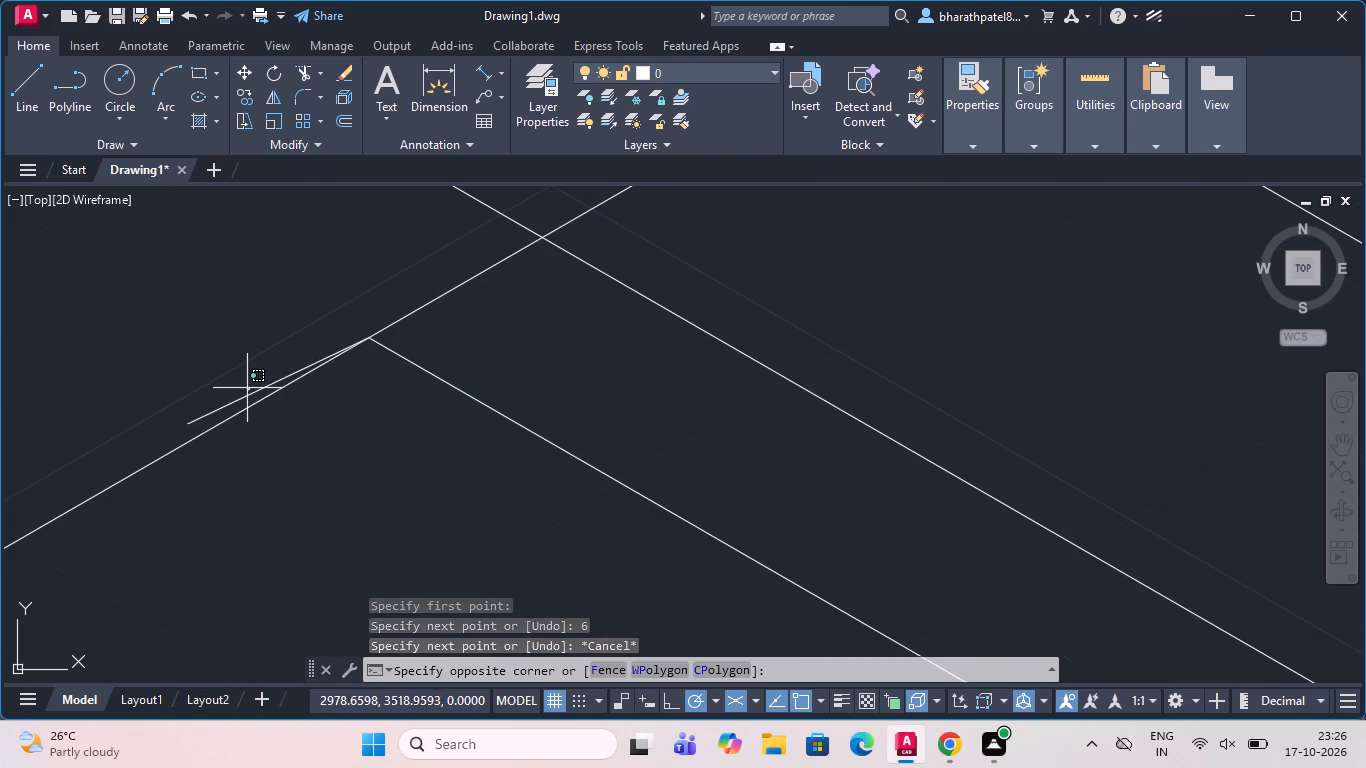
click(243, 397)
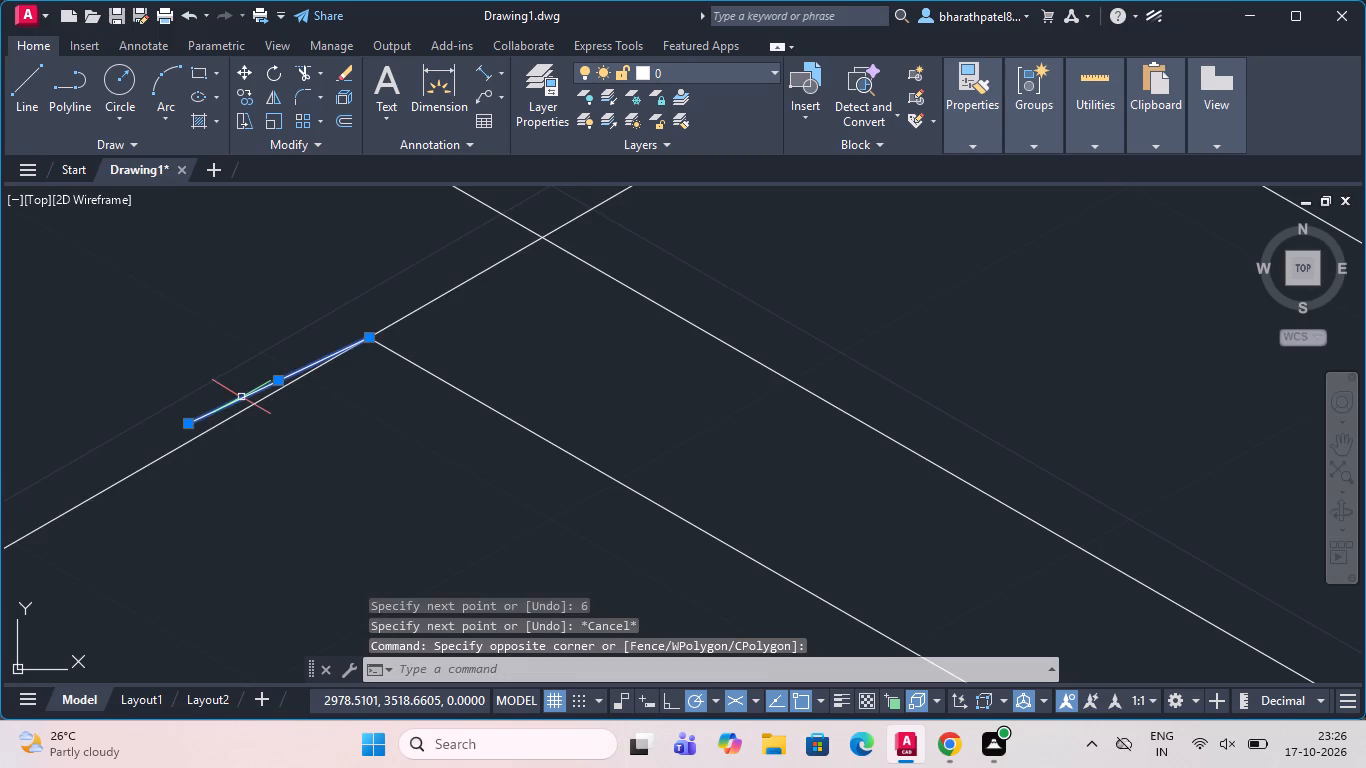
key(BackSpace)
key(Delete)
From the centre line's upper end, draw a 6-unit line at 210° and a line about 50 units long at 330° past the opposite edge.
click(20, 78)
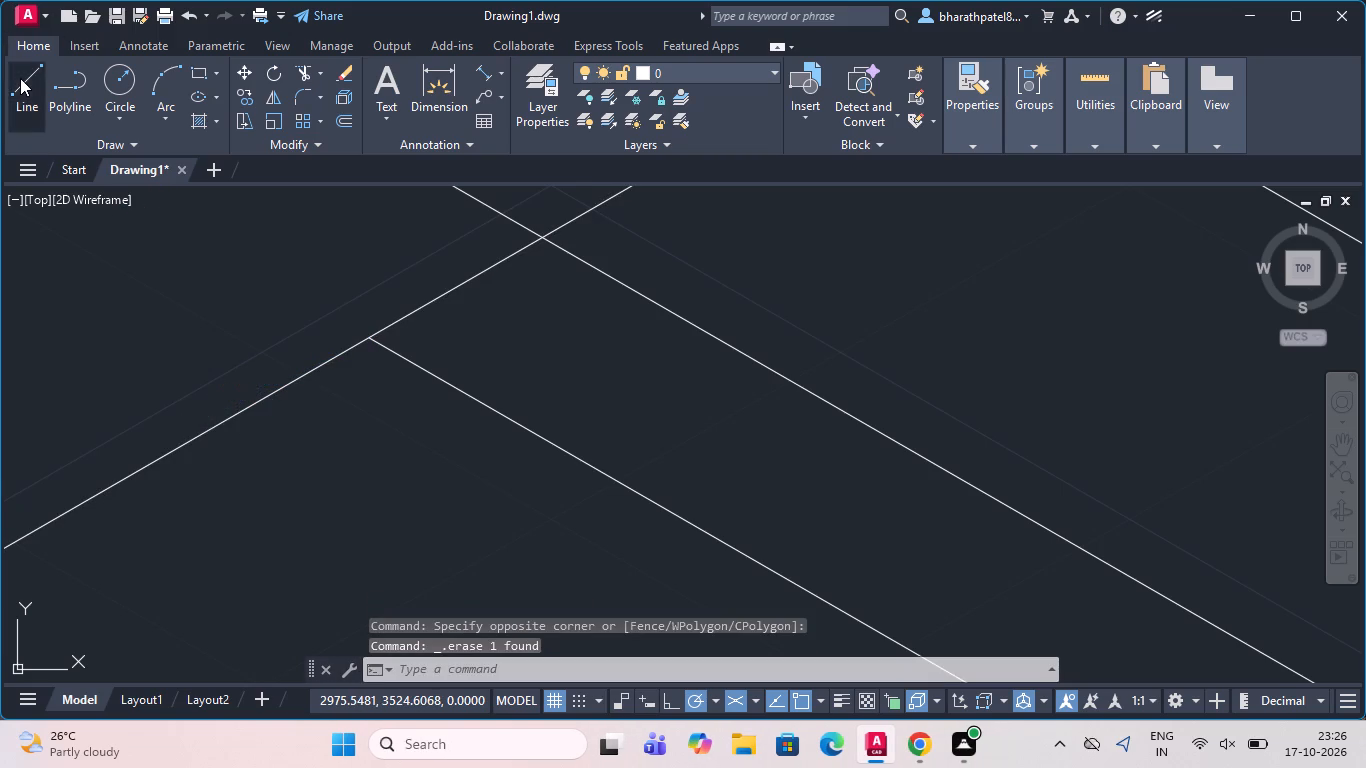
click(370, 342)
scroll(370, 341, down, 3)
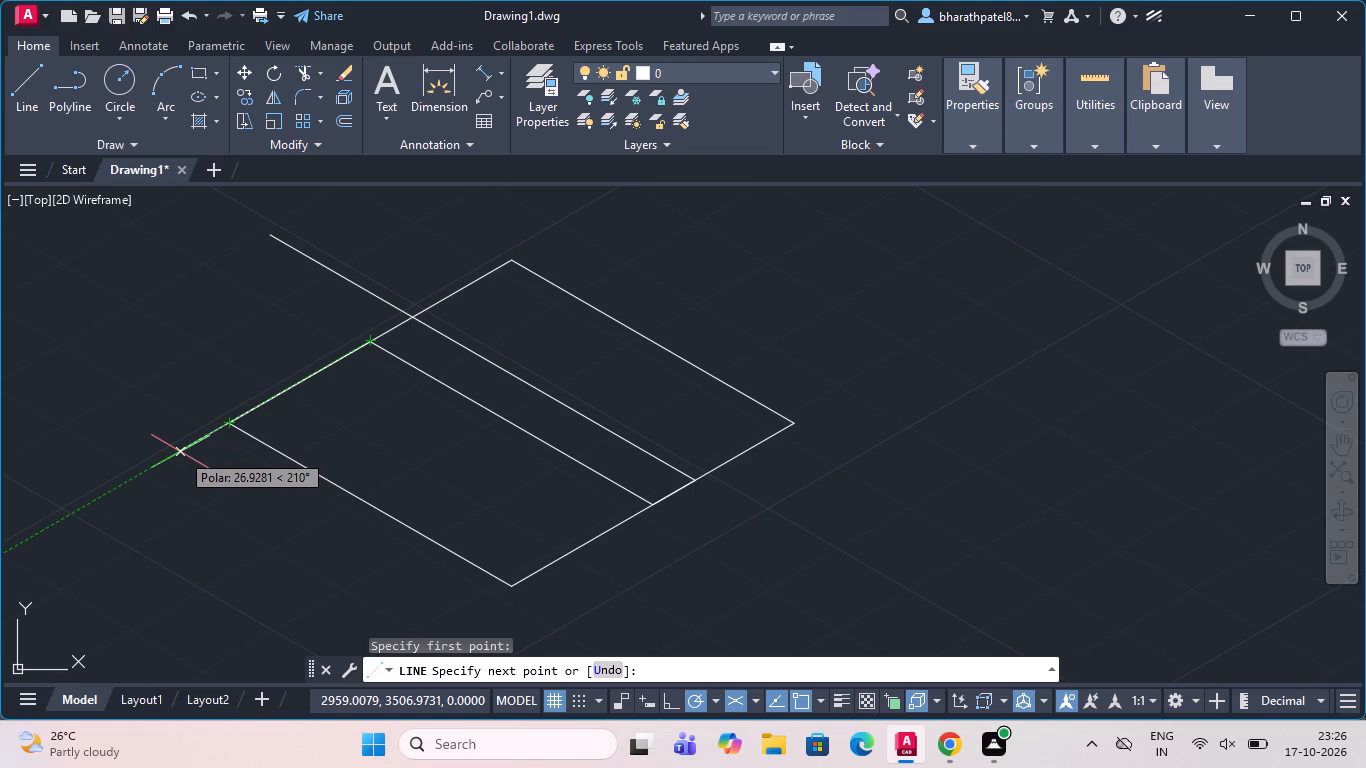
key(6)
key(Return)
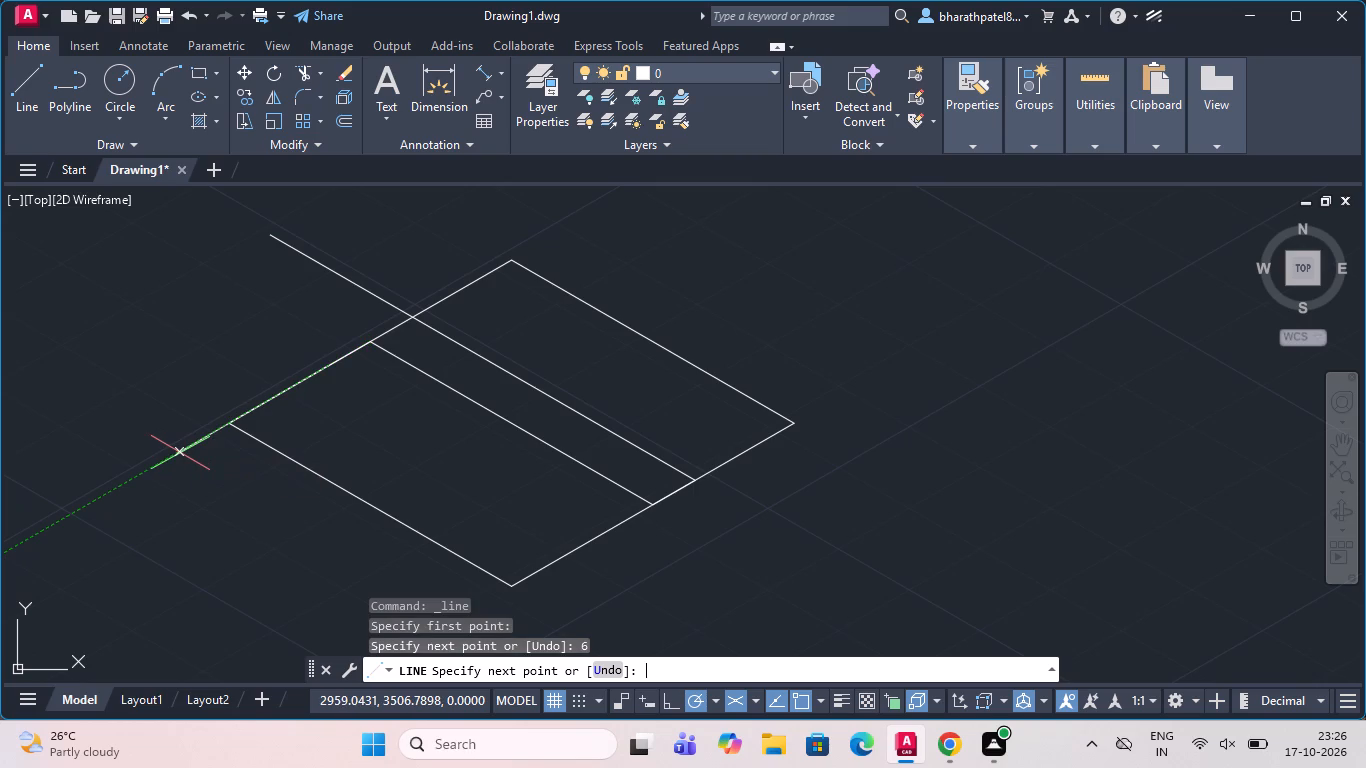
click(683, 569)
key(Escape)
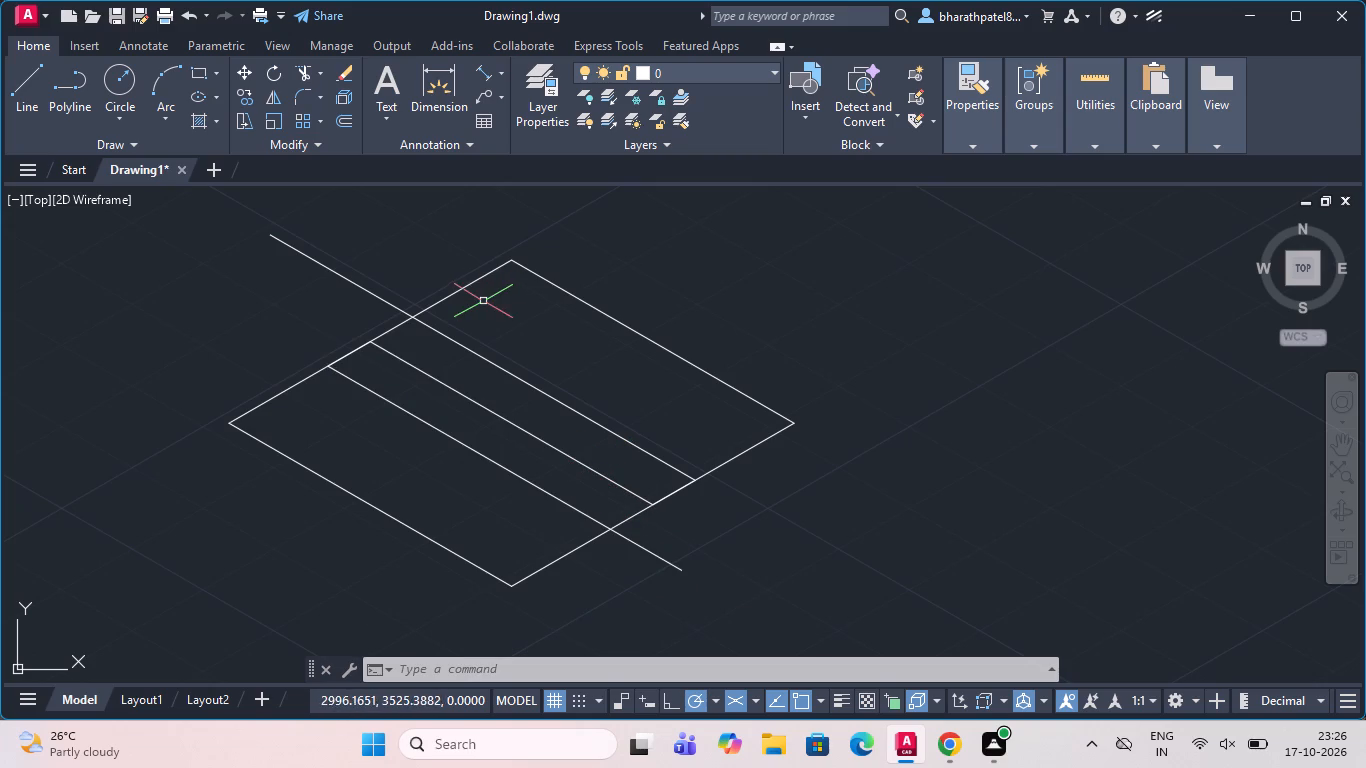
Trim away the rhombus edge segments between the two outer parallel lines at both ends of the centre line.
click(300, 63)
click(342, 357)
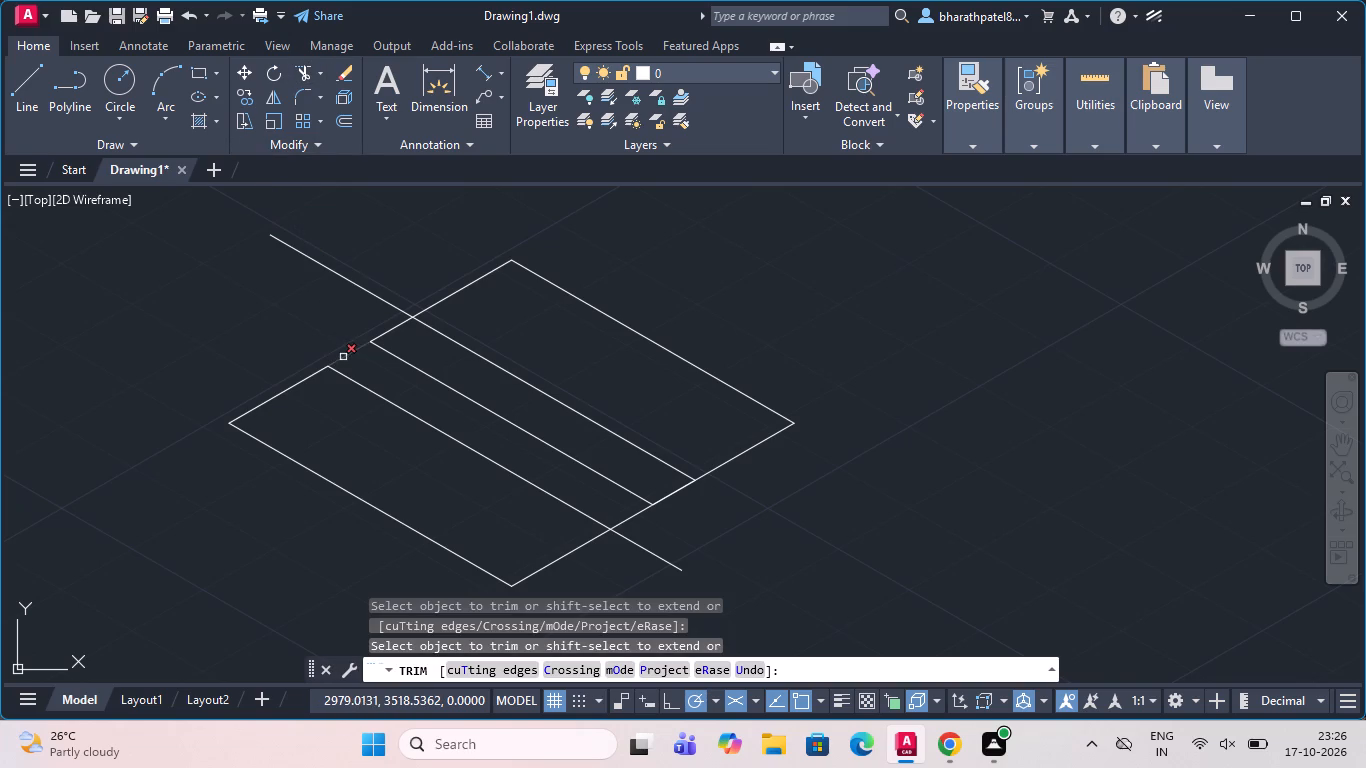
click(343, 357)
click(380, 334)
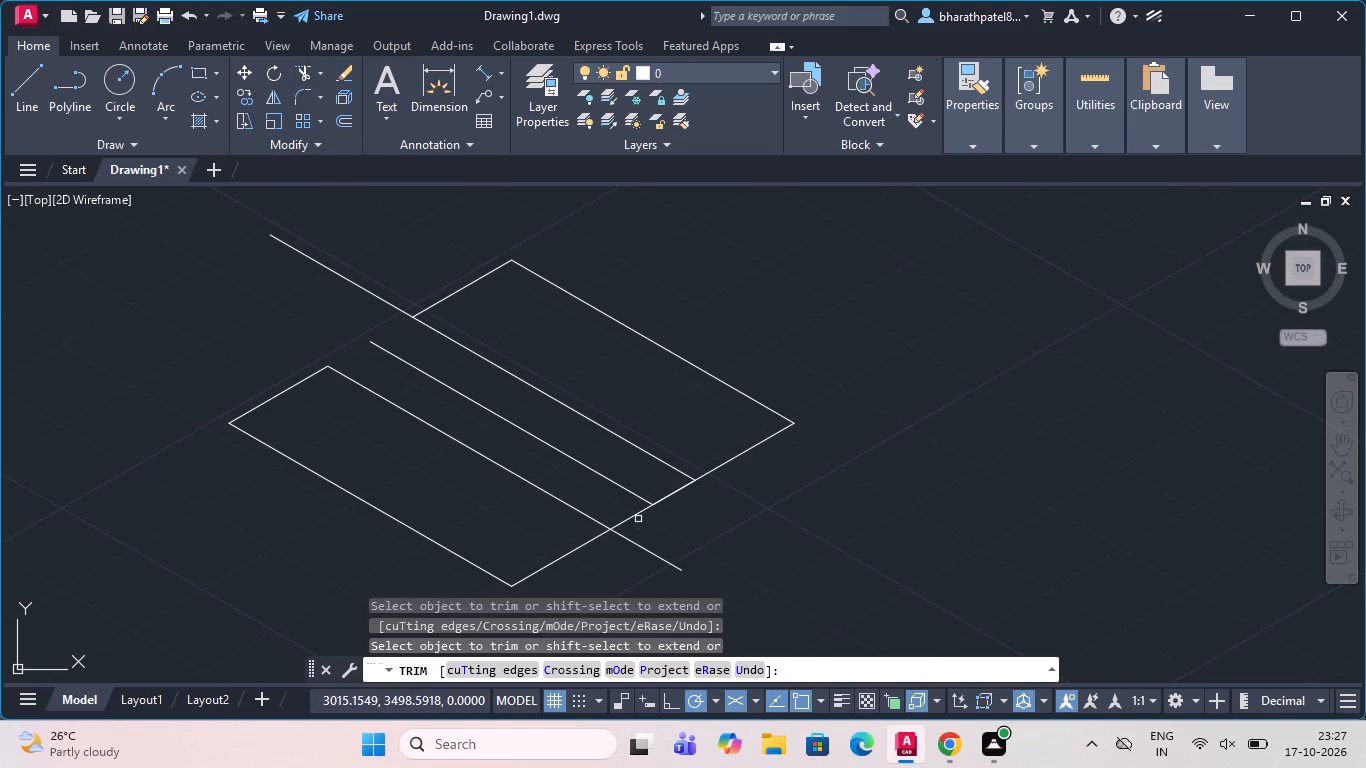
click(633, 519)
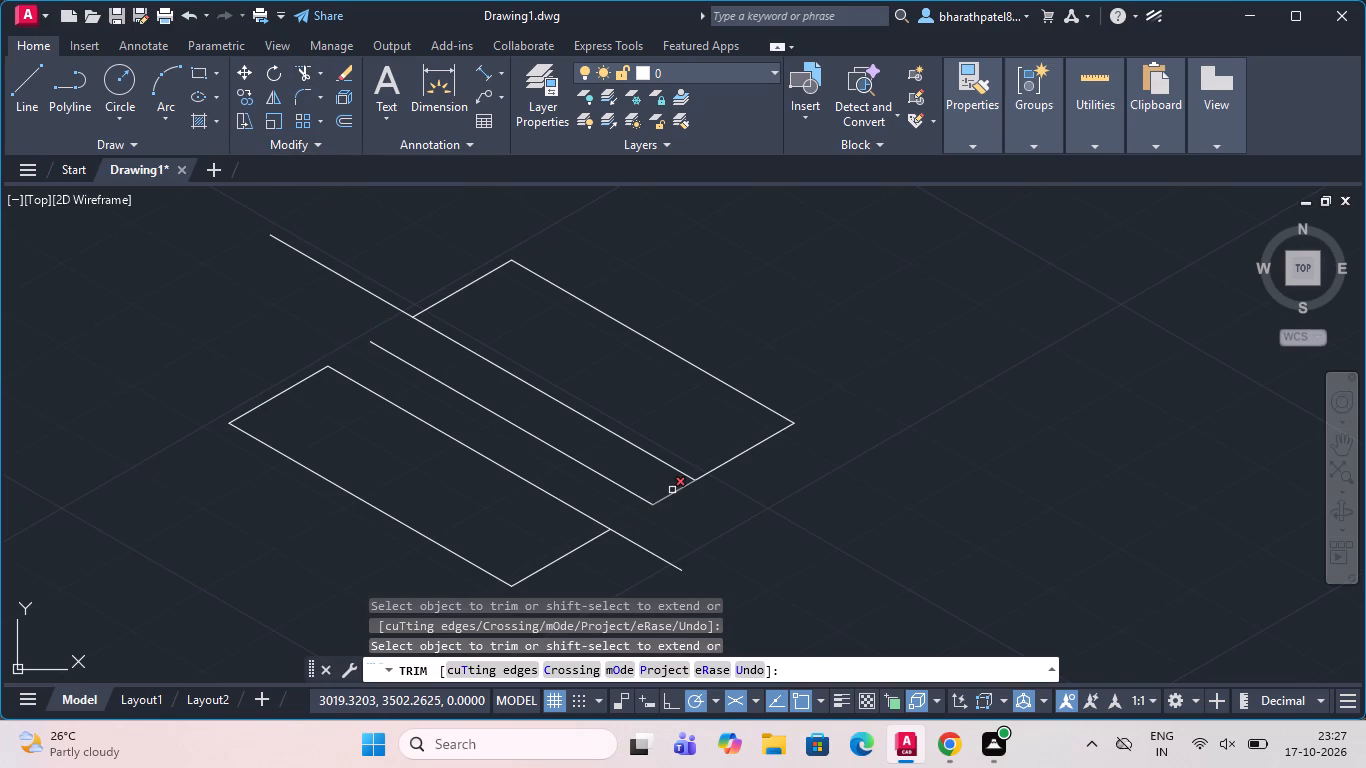
click(673, 491)
click(673, 491)
click(673, 494)
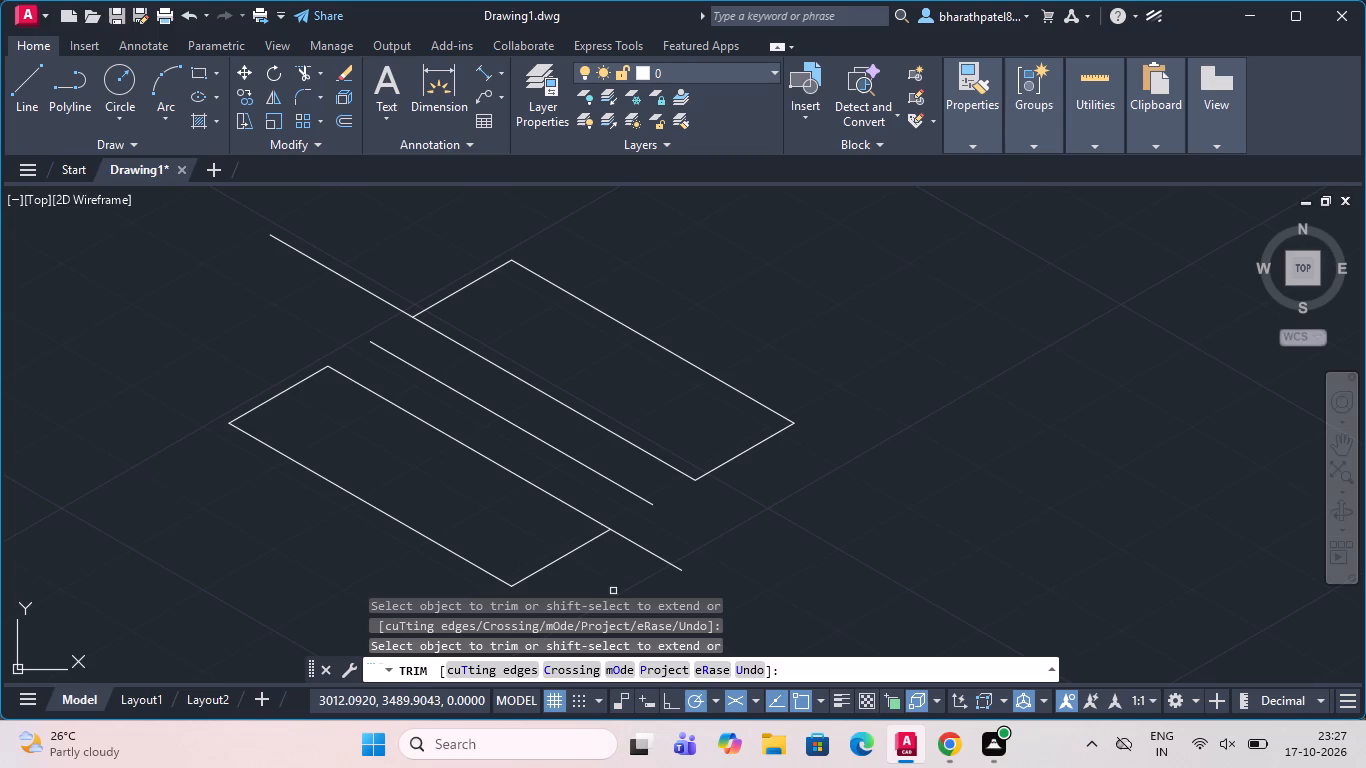
Trim the overhanging ends of the two outer parallel lines back to the rhombus edges.
drag(623, 570, 632, 557)
click(648, 540)
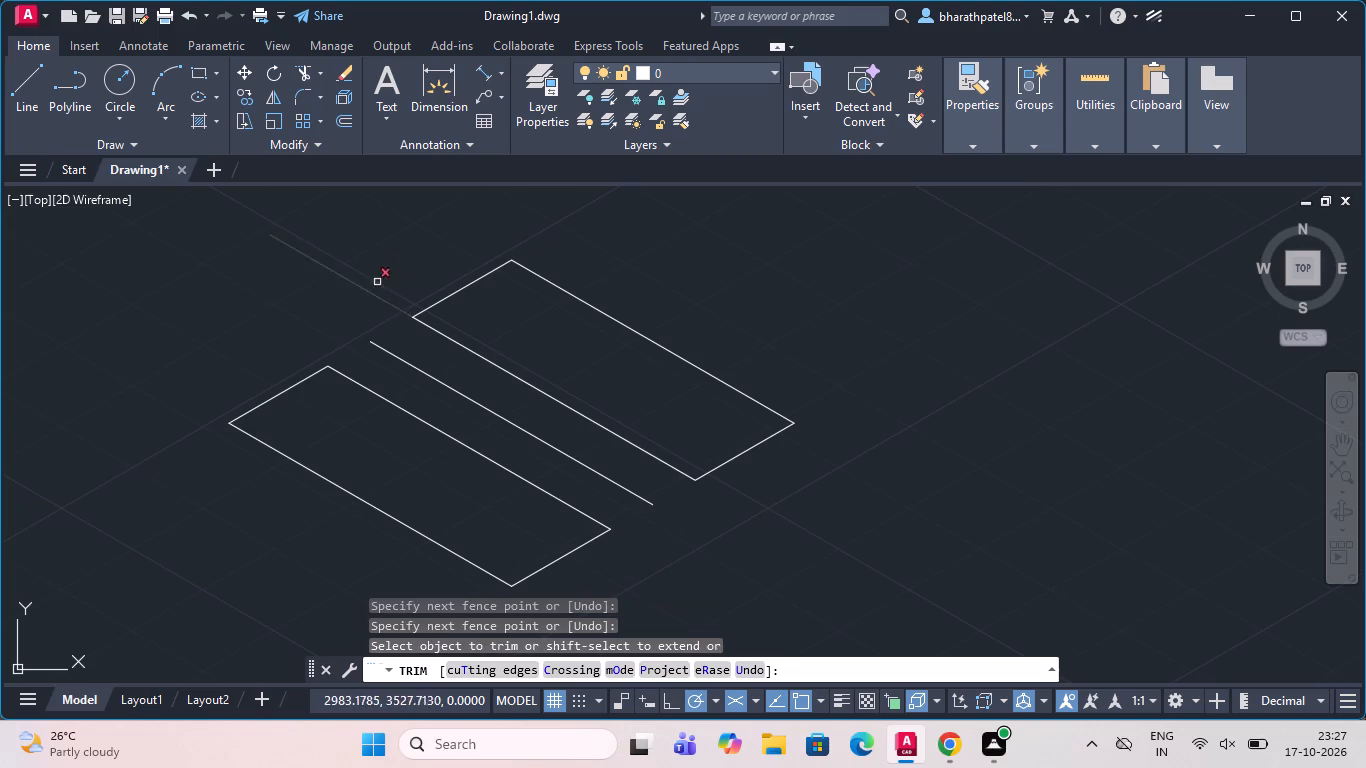
drag(385, 261, 328, 300)
click(328, 301)
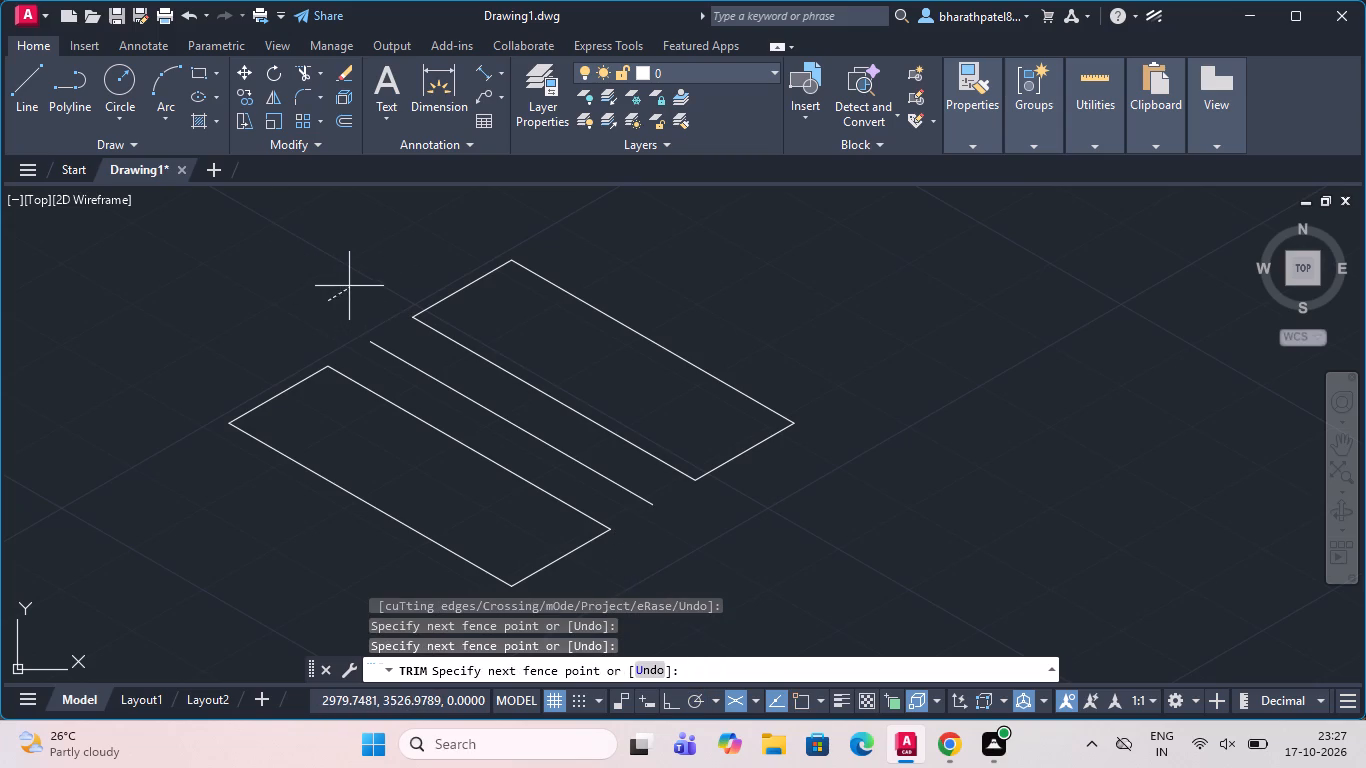
scroll(344, 280, down, 1)
scroll(292, 423, down, 2)
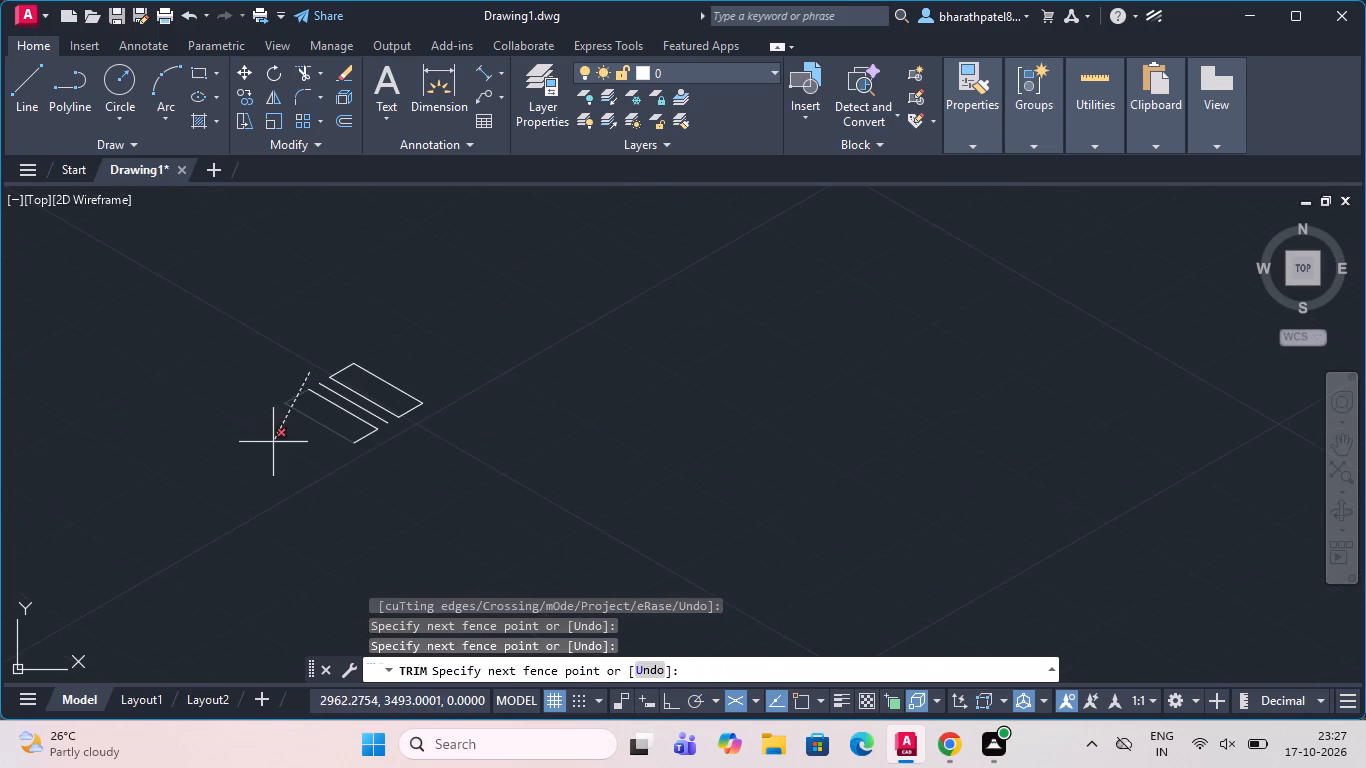
click(321, 310)
scroll(248, 406, up, 2)
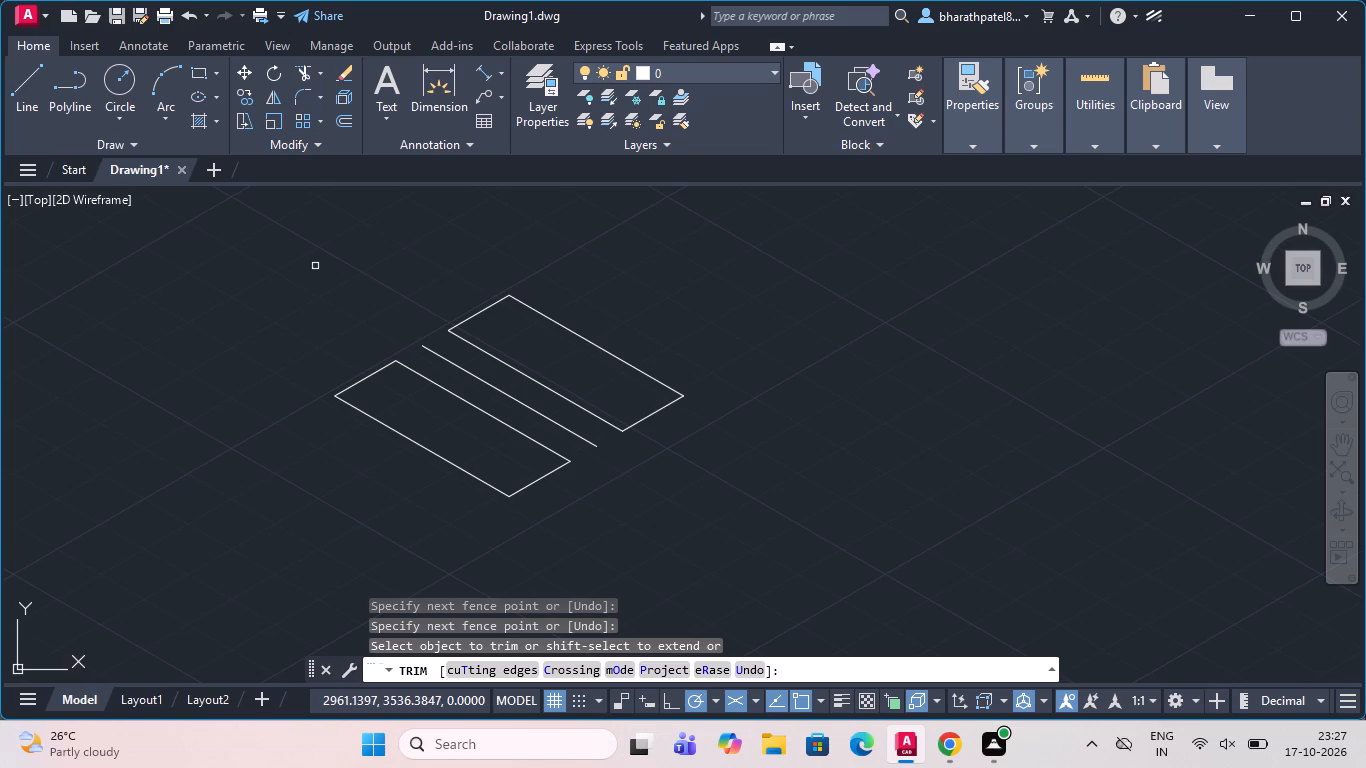
Draw a 12-unit line at 270° from the lowest corner of the upper-right strip, beside the gap.
click(14, 89)
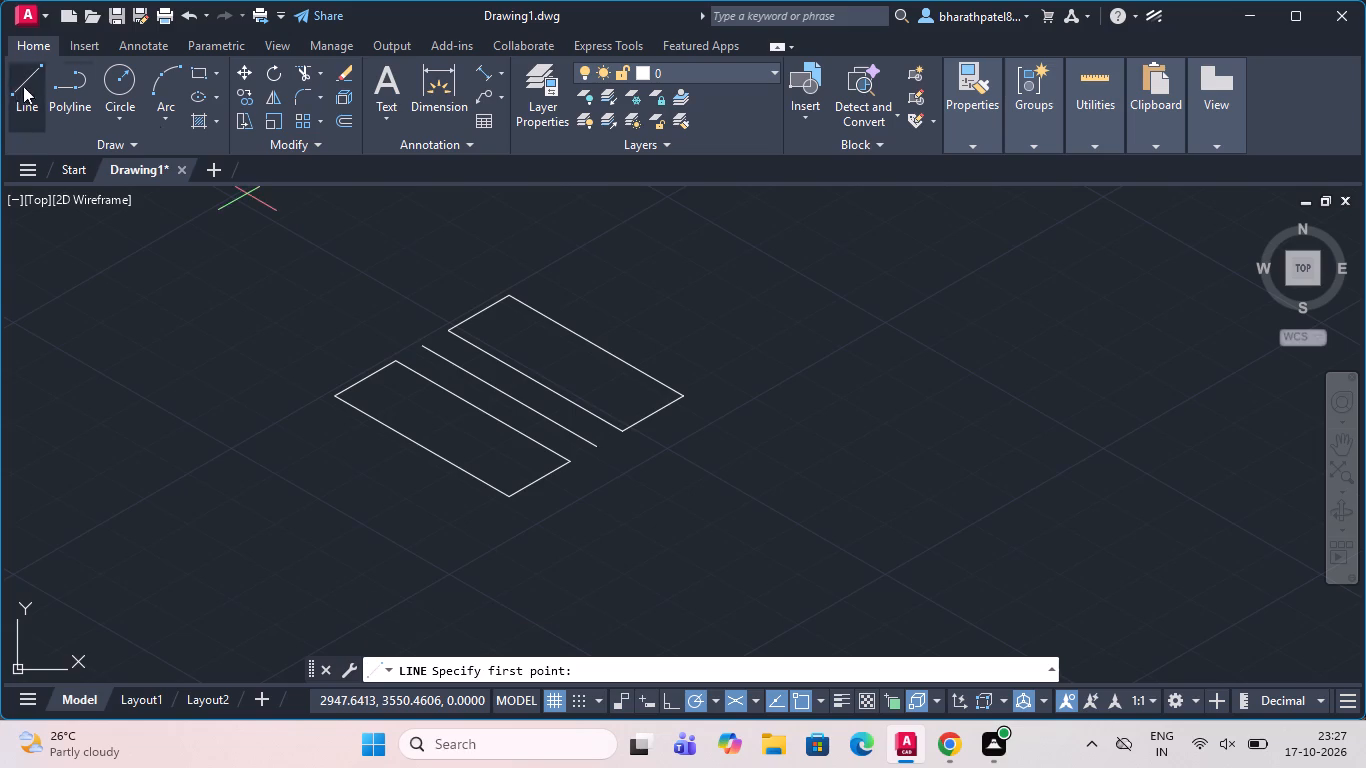
scroll(644, 430, up, 4)
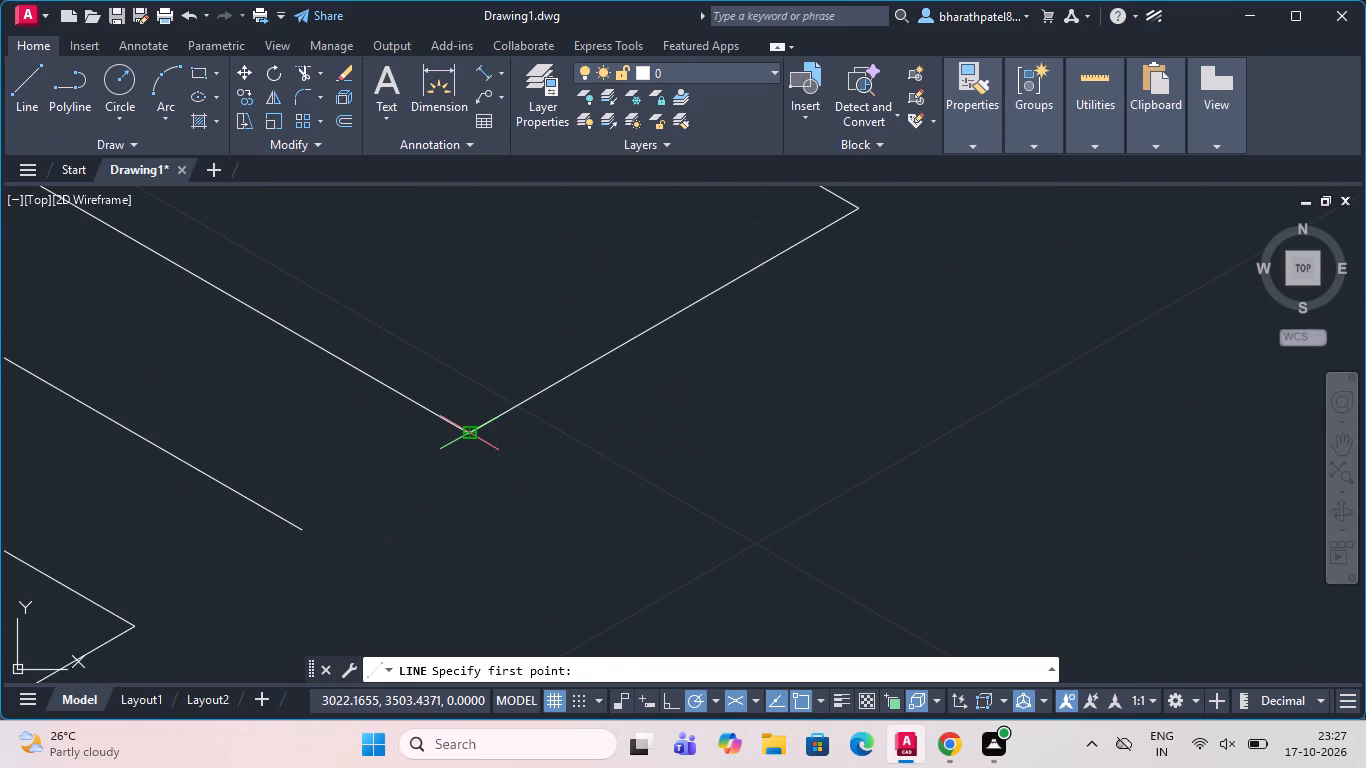
click(473, 430)
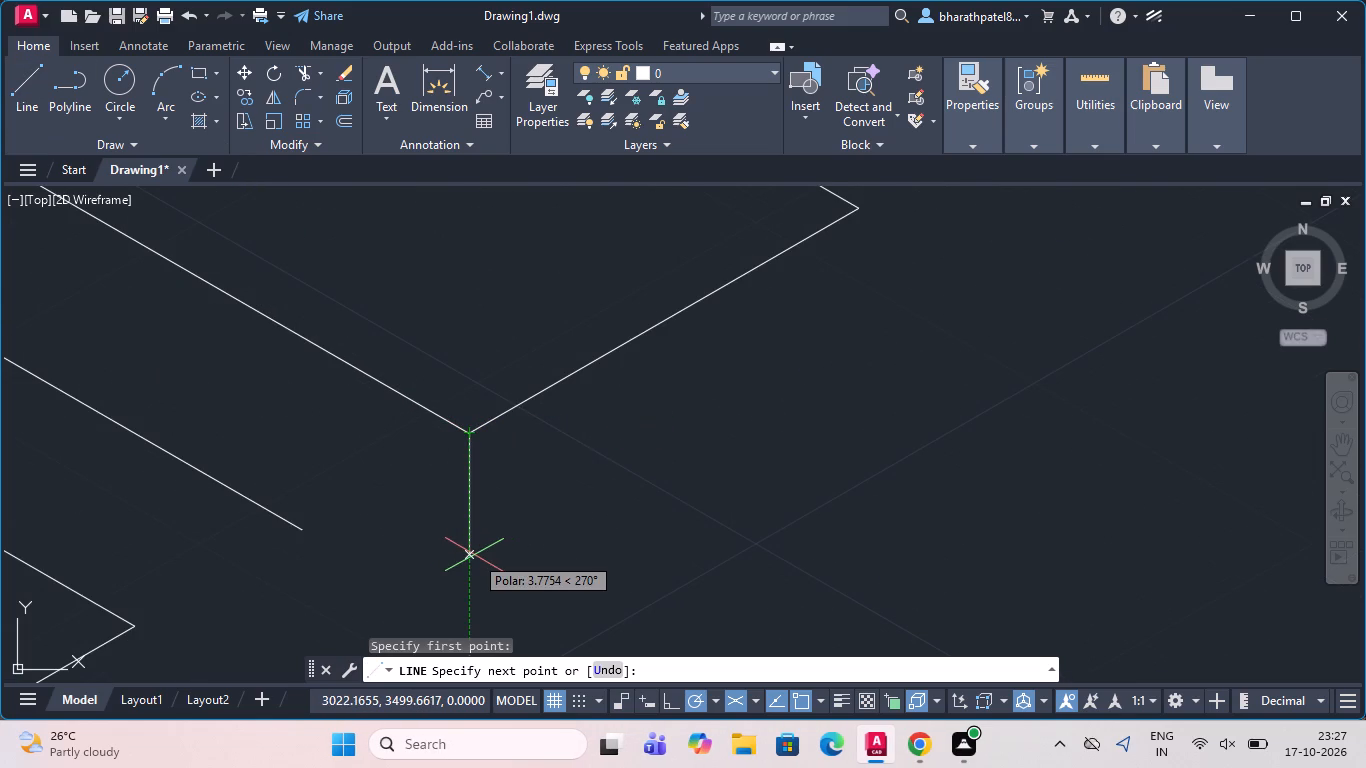
text(12)
key(Return)
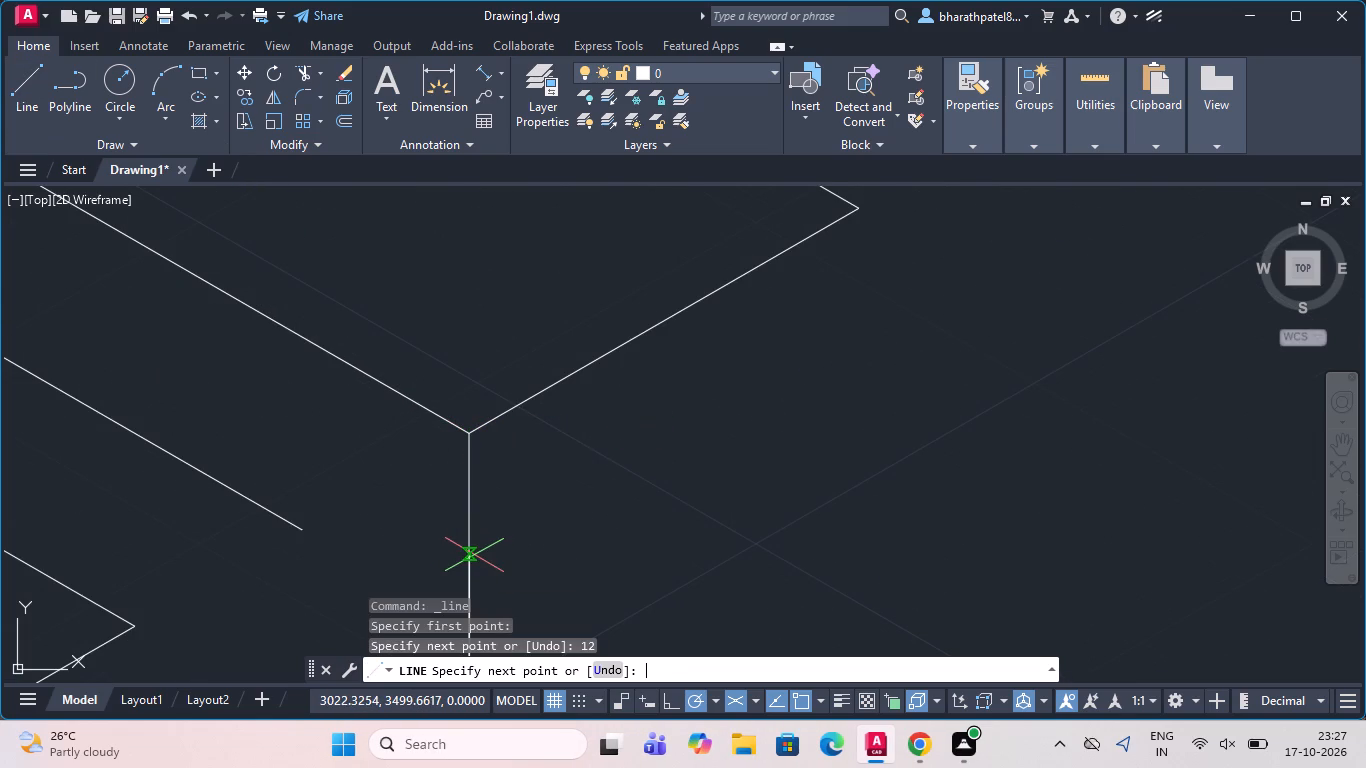
scroll(506, 482, down, 3)
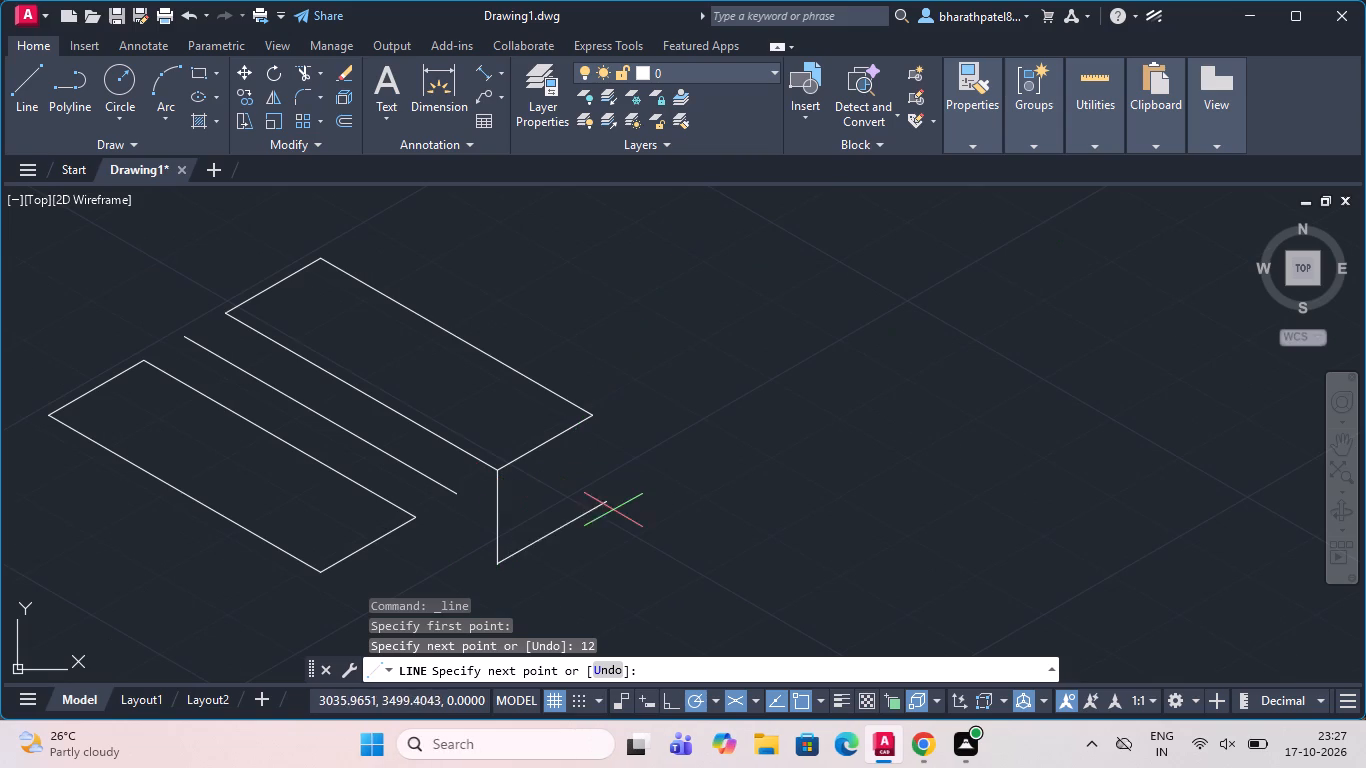
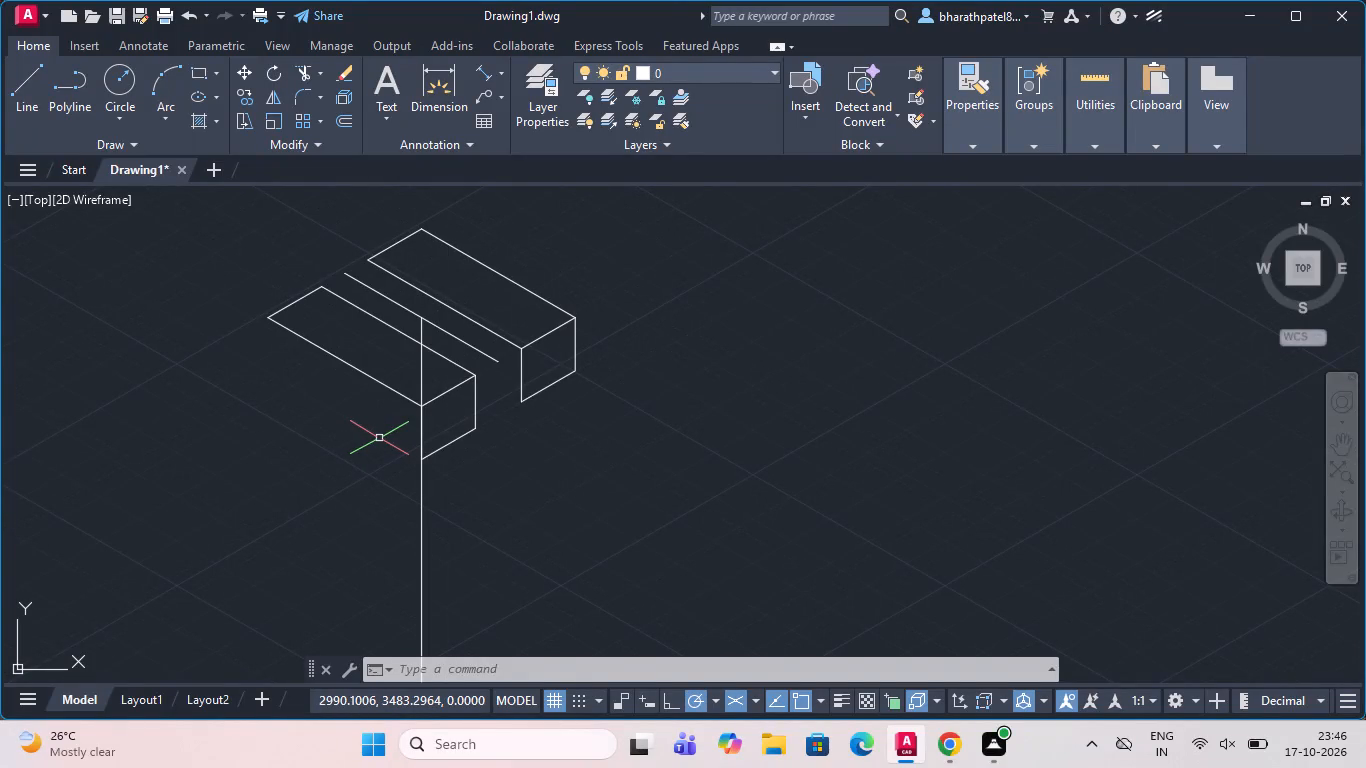
Draw a vertical line about 51 units long at 270° from the lower end of the slot's centre line.
scroll(372, 418, down, 1)
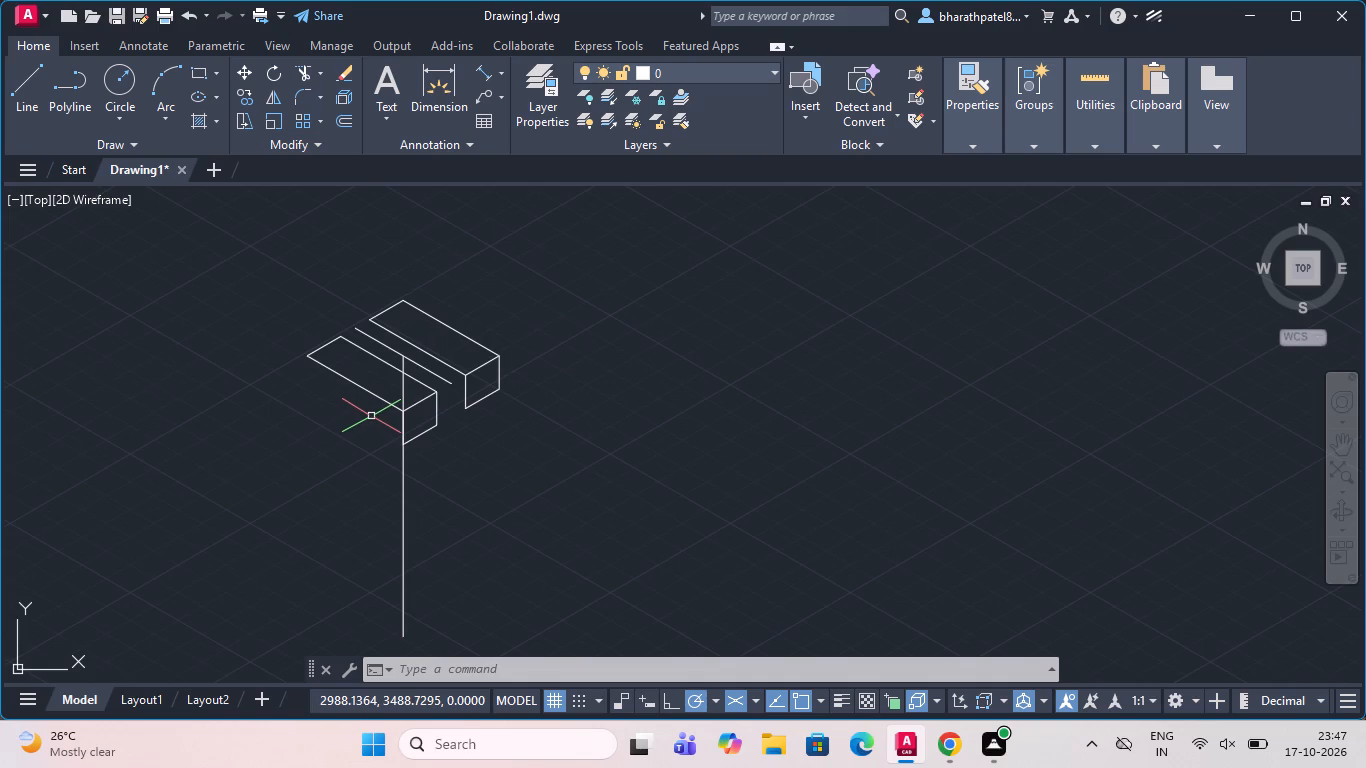
scroll(371, 416, up, 1)
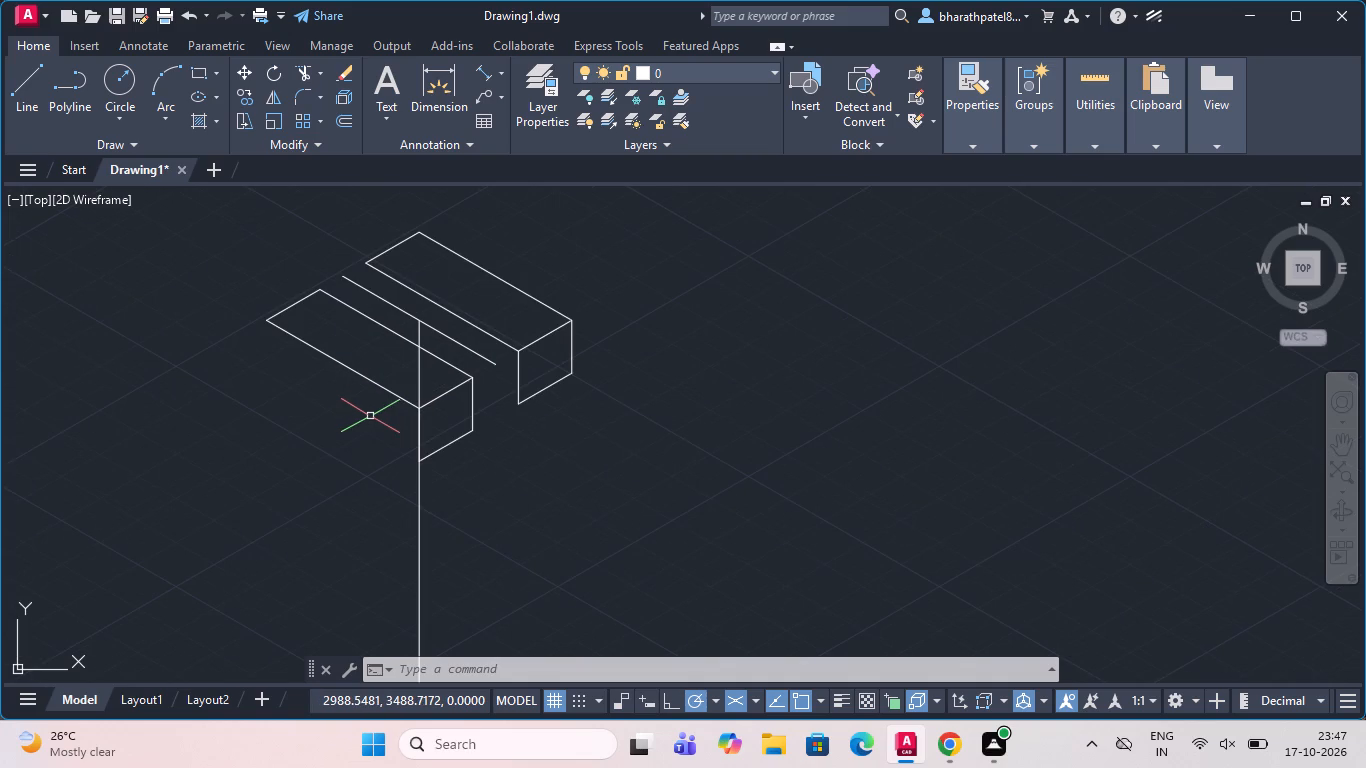
scroll(370, 416, up, 2)
scroll(370, 416, down, 2)
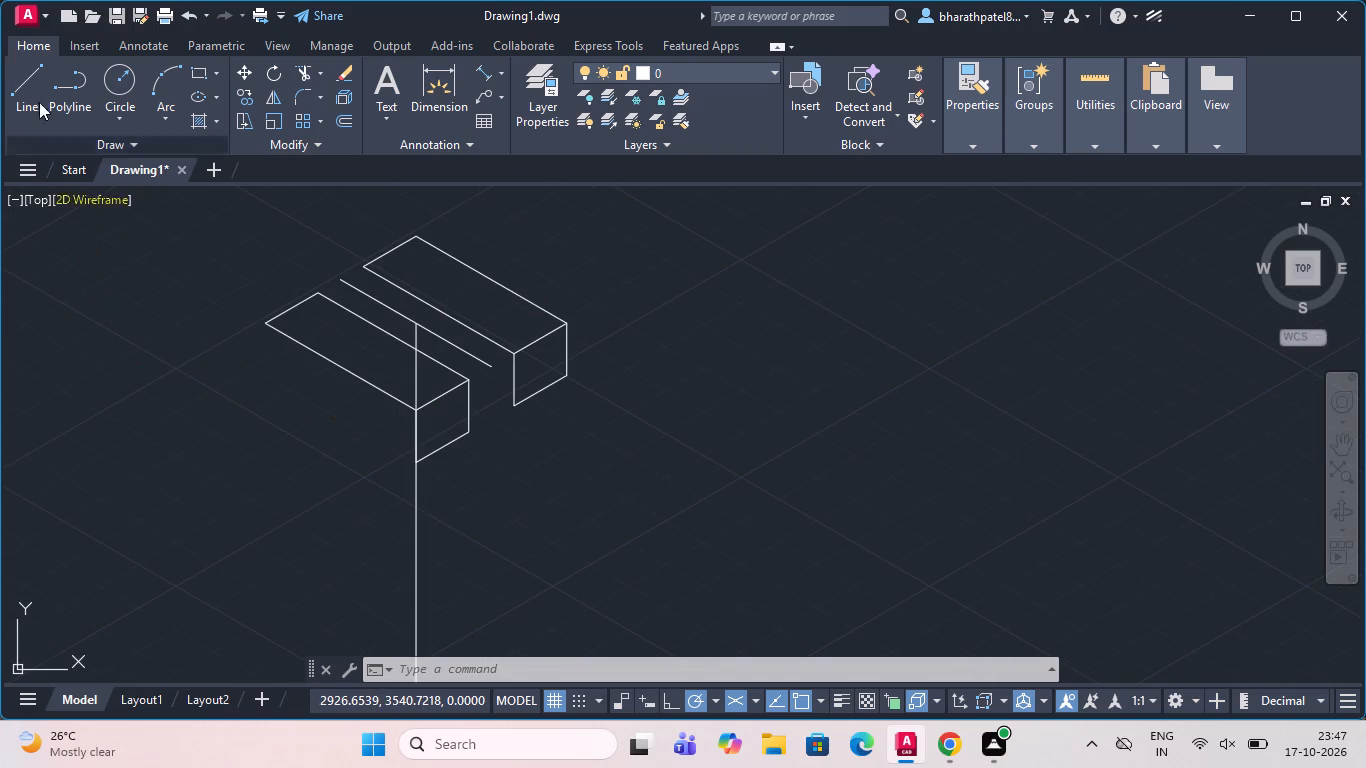
click(20, 75)
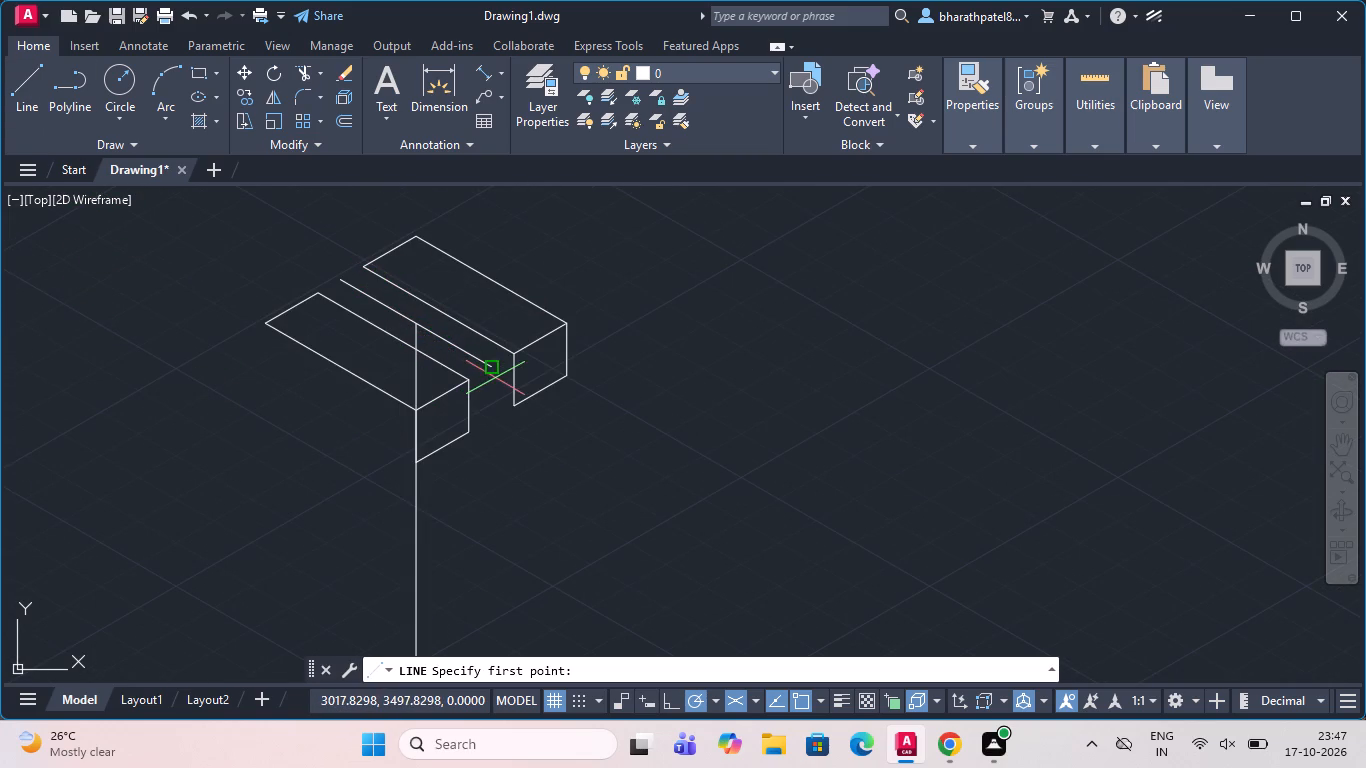
drag(494, 367, 489, 388)
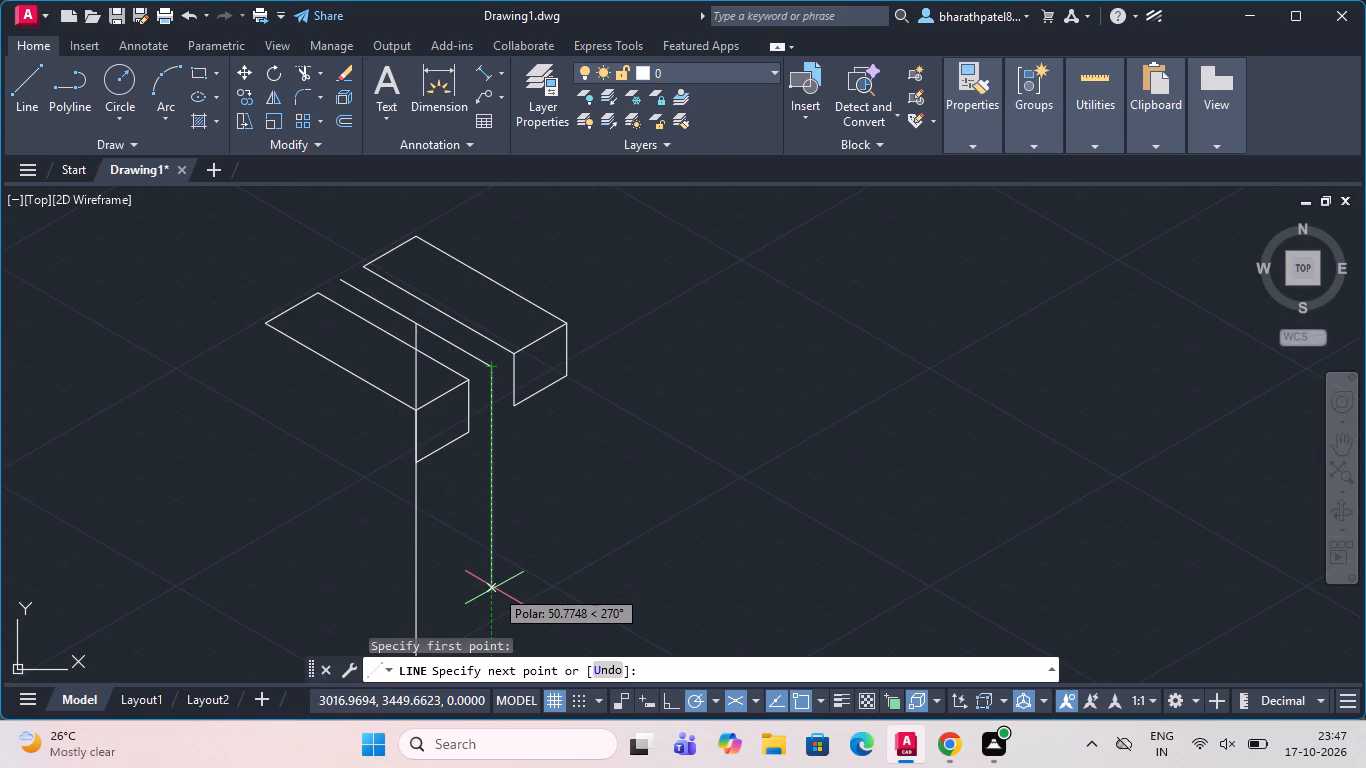
click(494, 588)
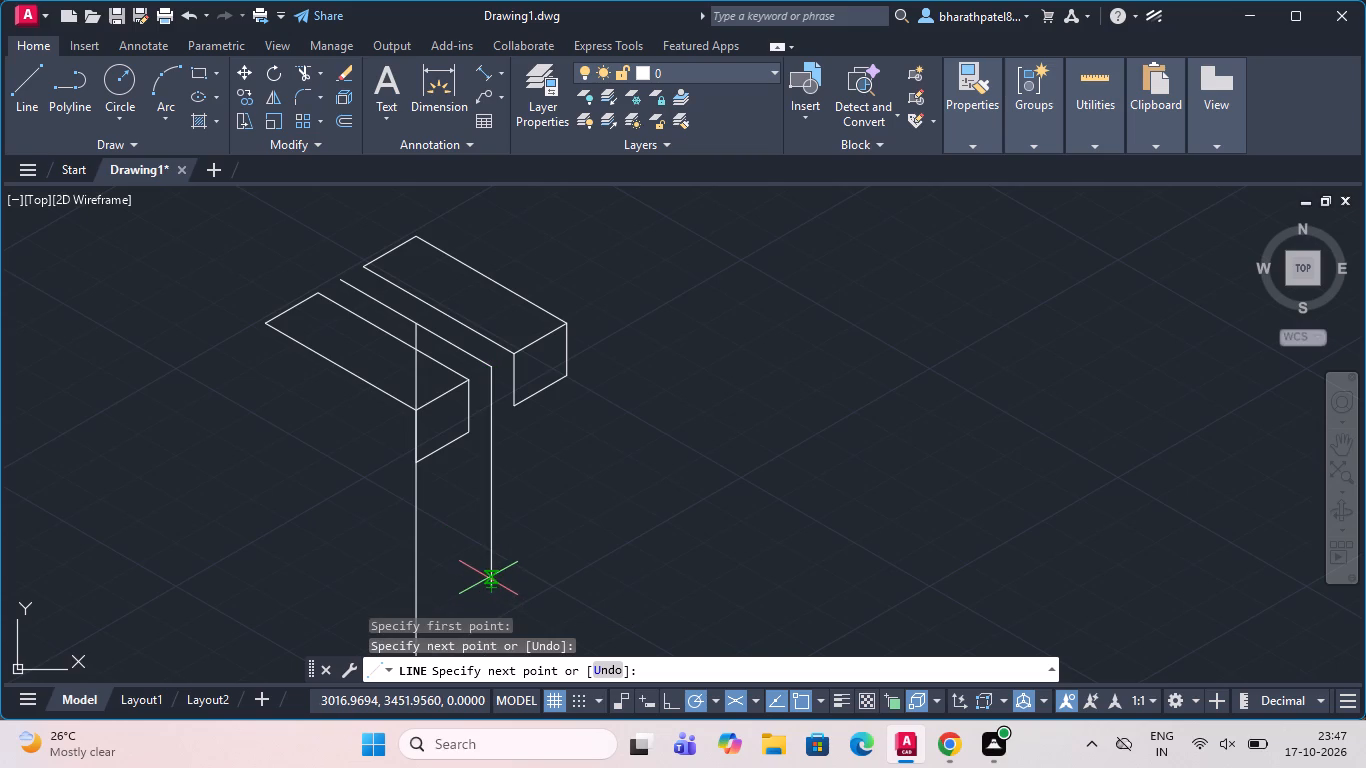
key(Escape)
From the upper-right strip's rightmost top corner, draw connected lines: about 18 units at 30°, 50 units at 270°, and about 93 units at 210°.
scroll(484, 574, down, 2)
scroll(499, 523, up, 3)
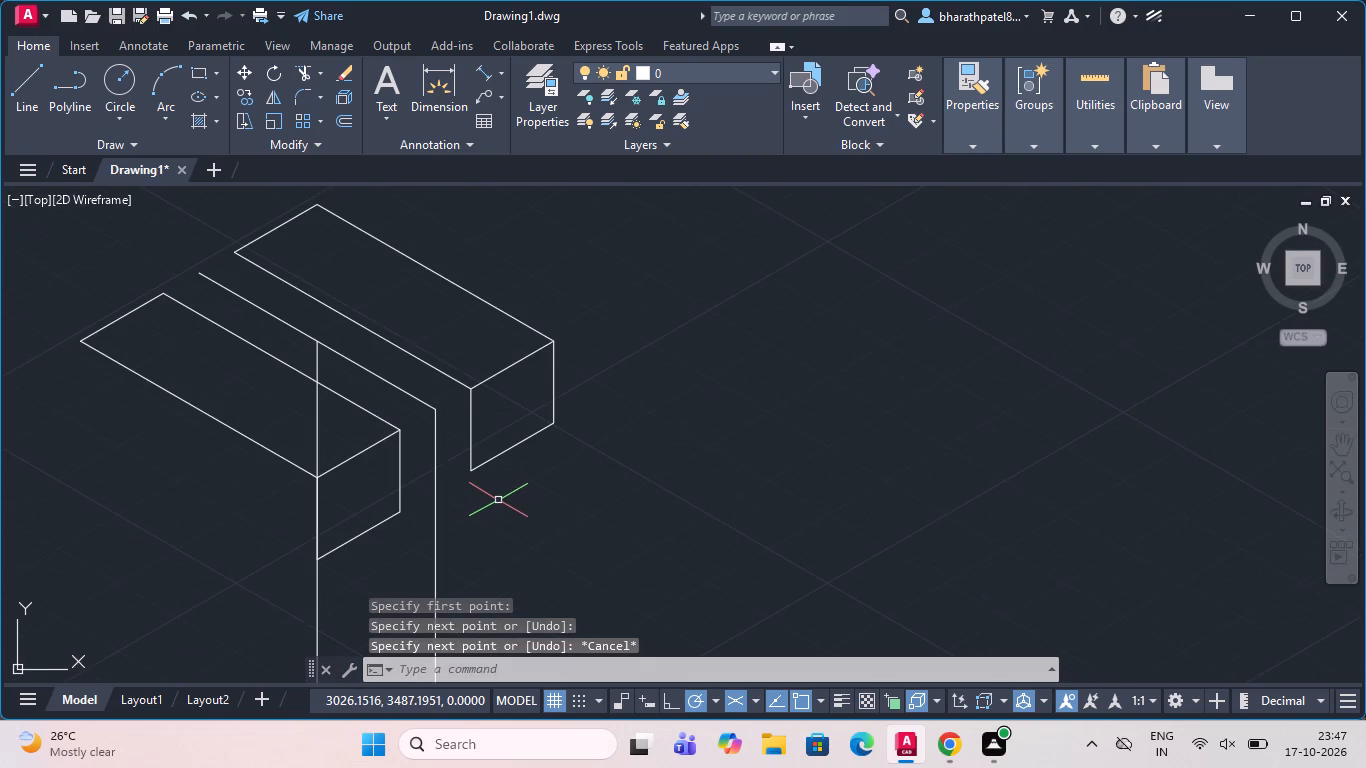
scroll(498, 500, up, 3)
scroll(498, 500, down, 2)
scroll(594, 366, down, 3)
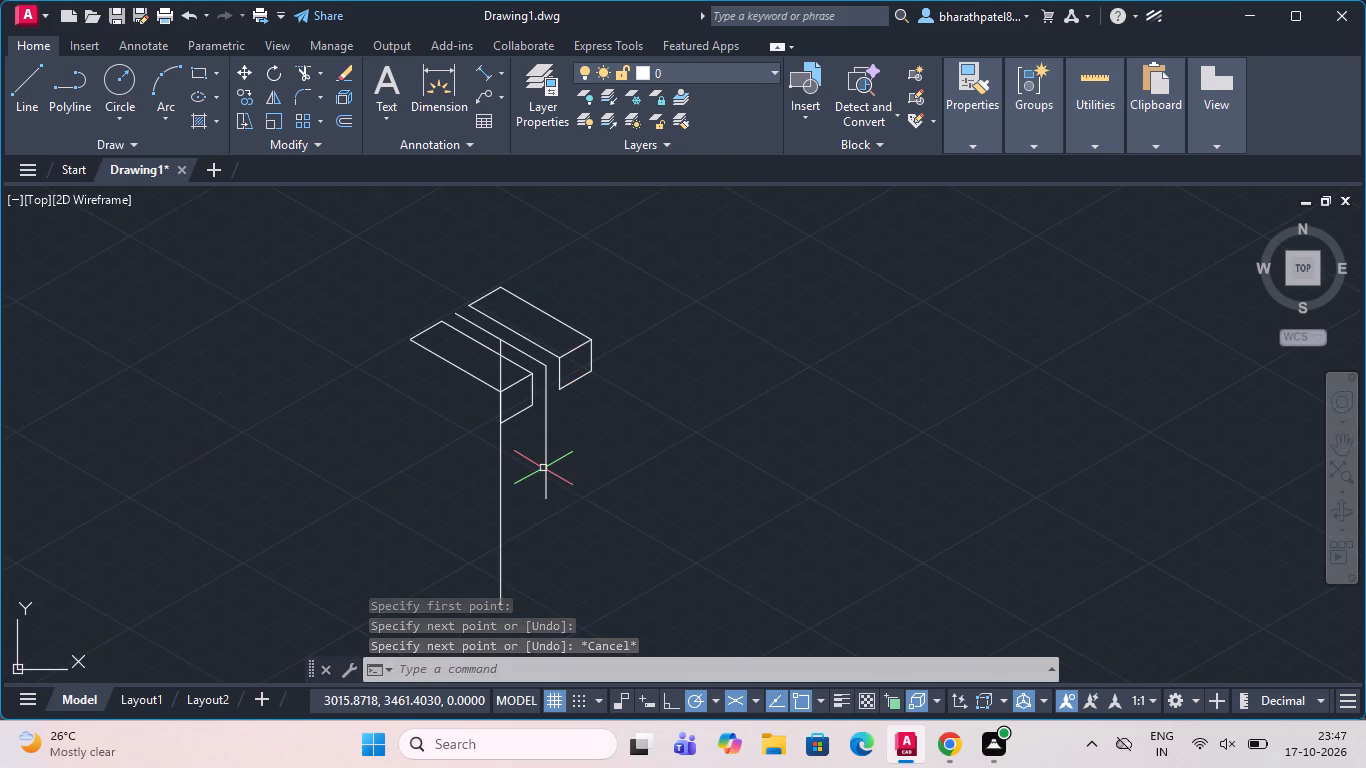
scroll(543, 468, up, 1)
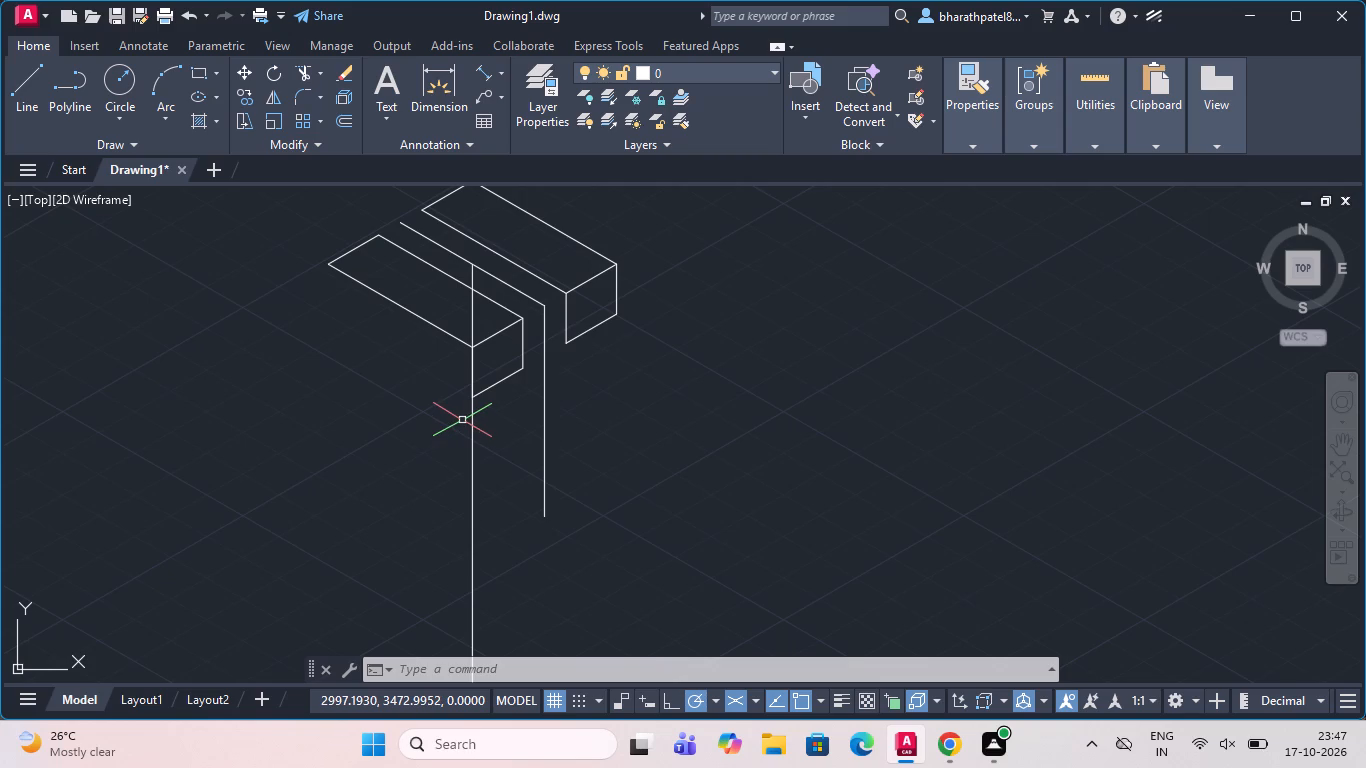
click(15, 81)
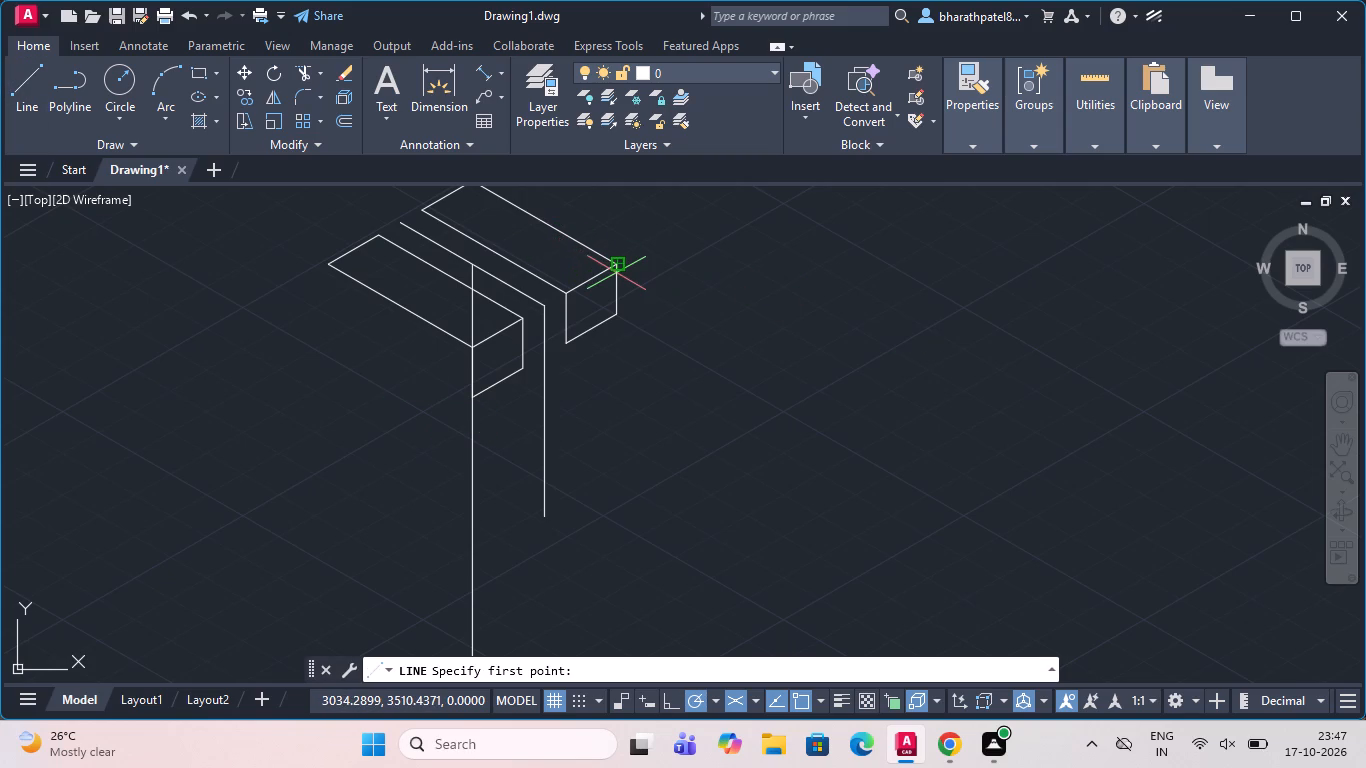
scroll(608, 270, down, 3)
scroll(609, 265, up, 4)
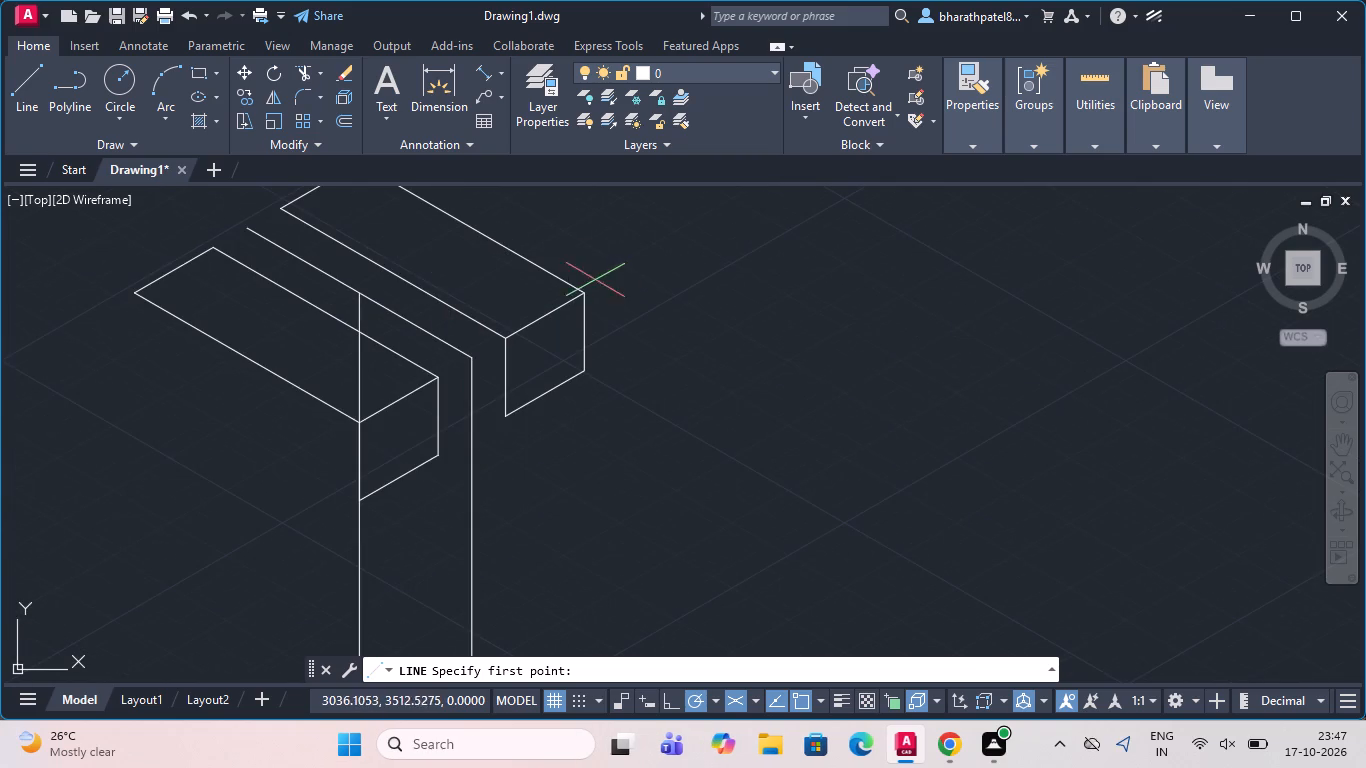
drag(577, 294, 586, 291)
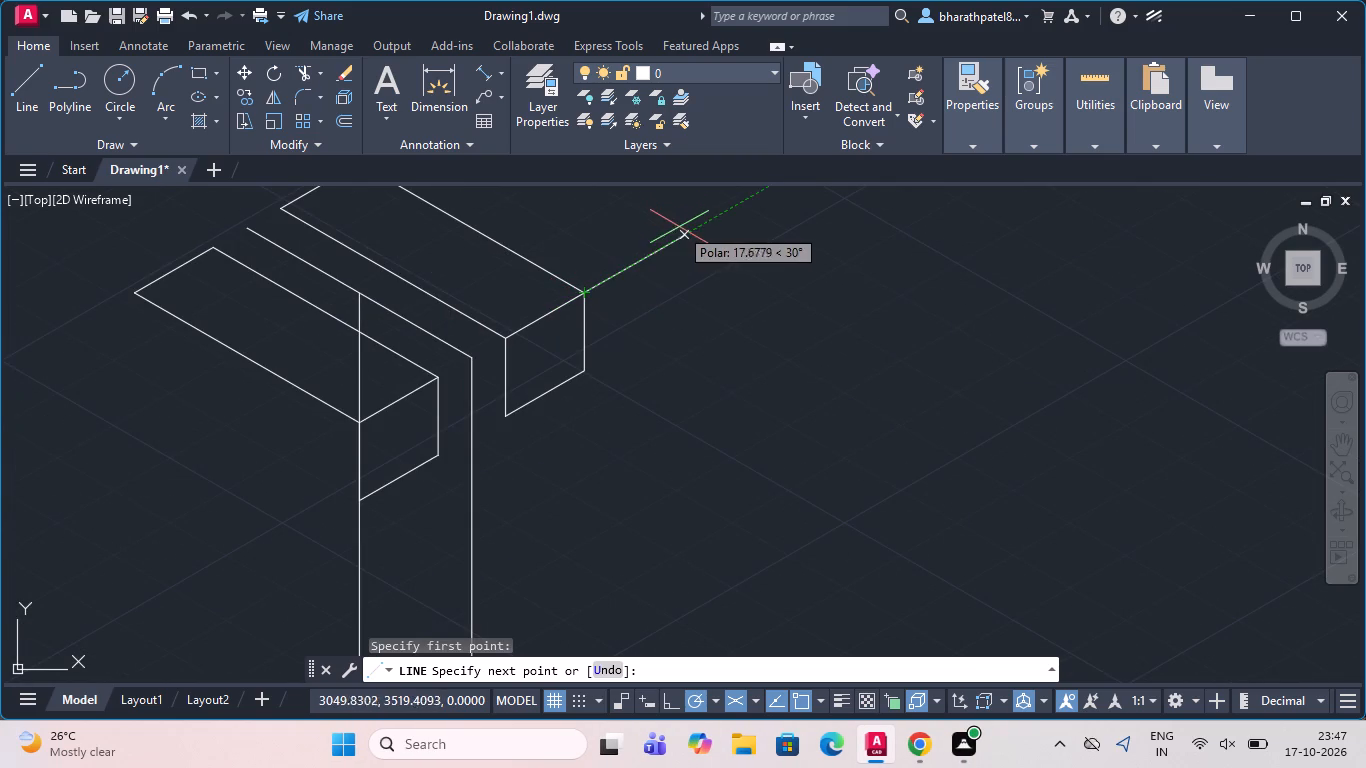
click(685, 228)
scroll(685, 226, down, 2)
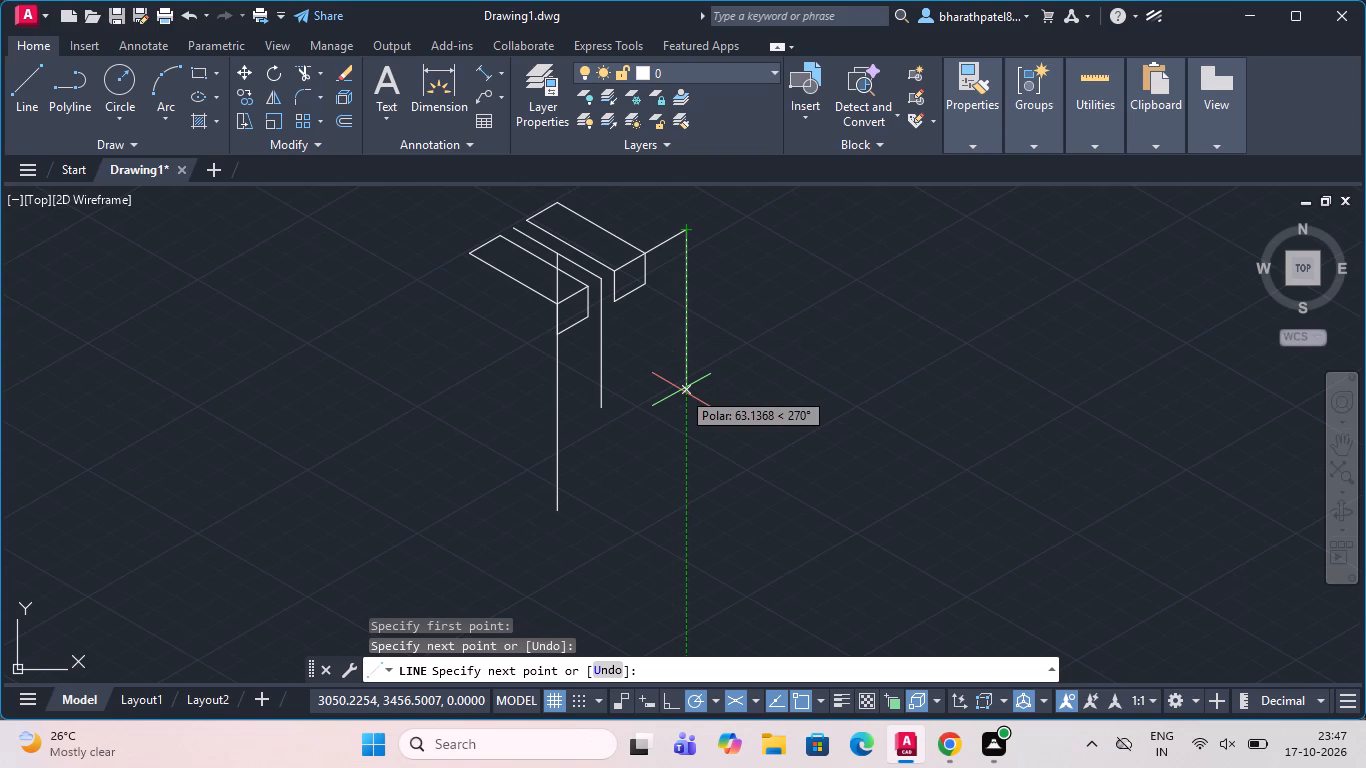
text(50)
key(Return)
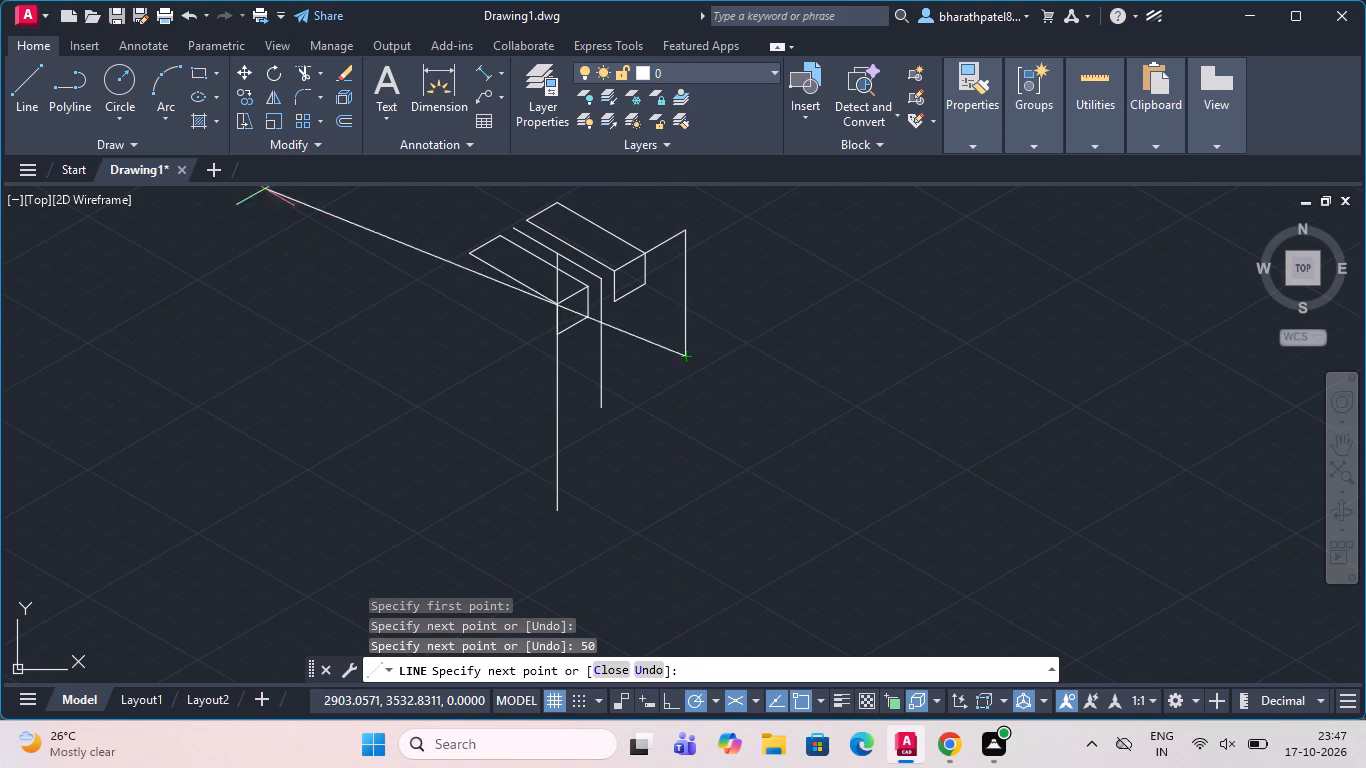
click(477, 467)
key(Escape)
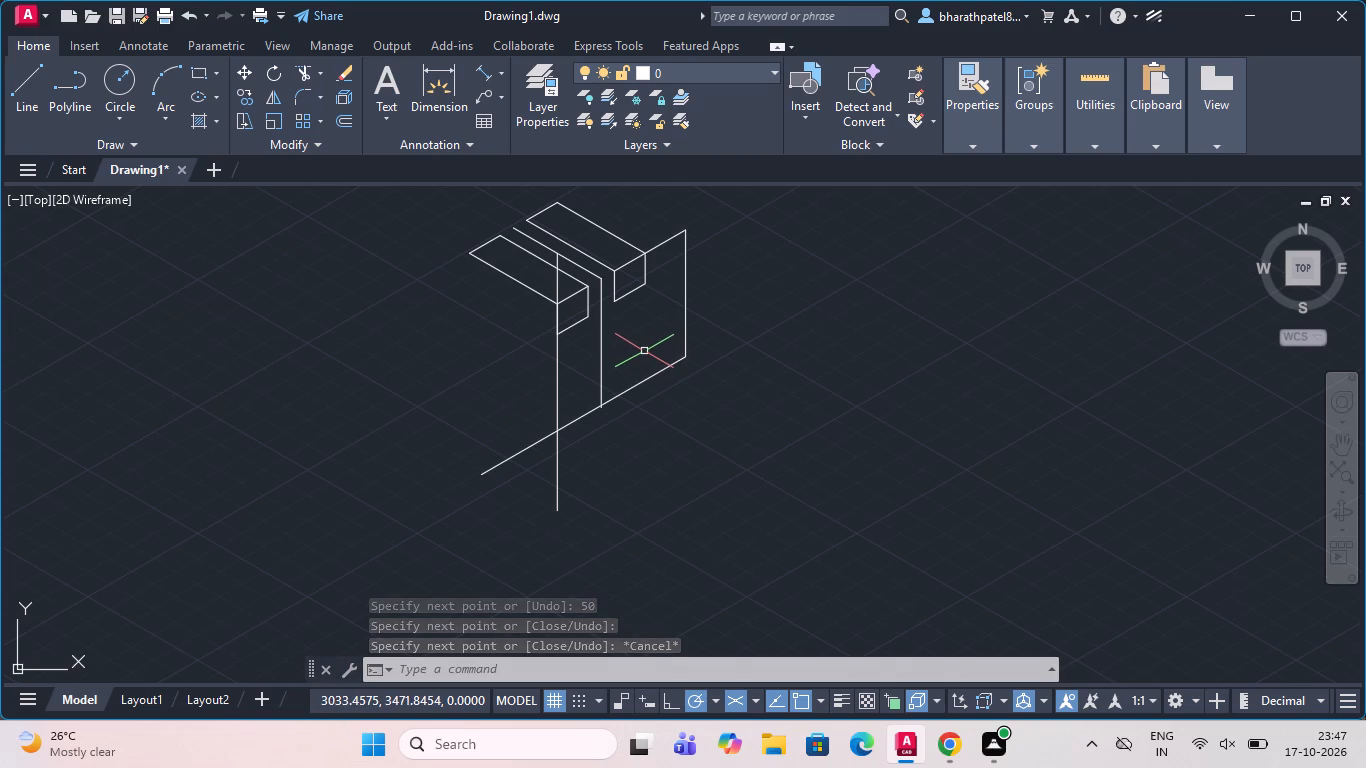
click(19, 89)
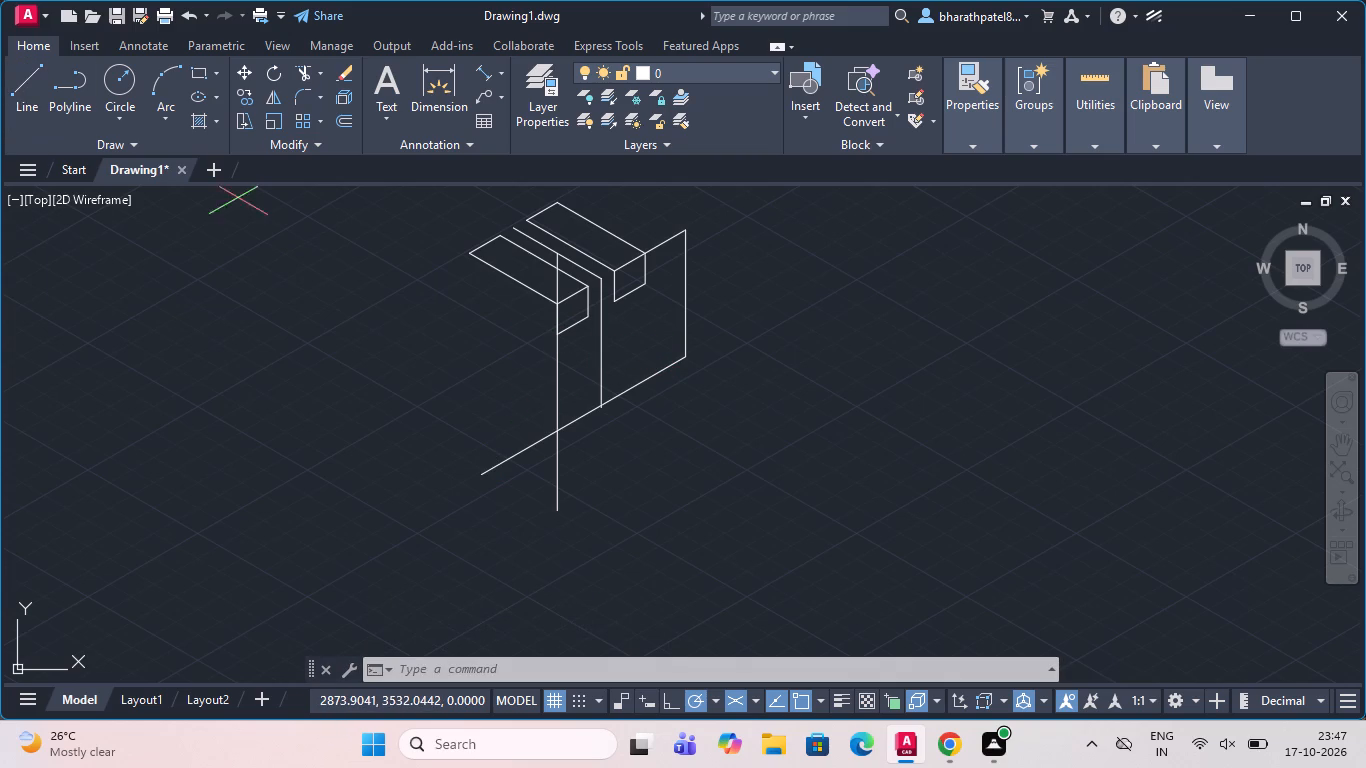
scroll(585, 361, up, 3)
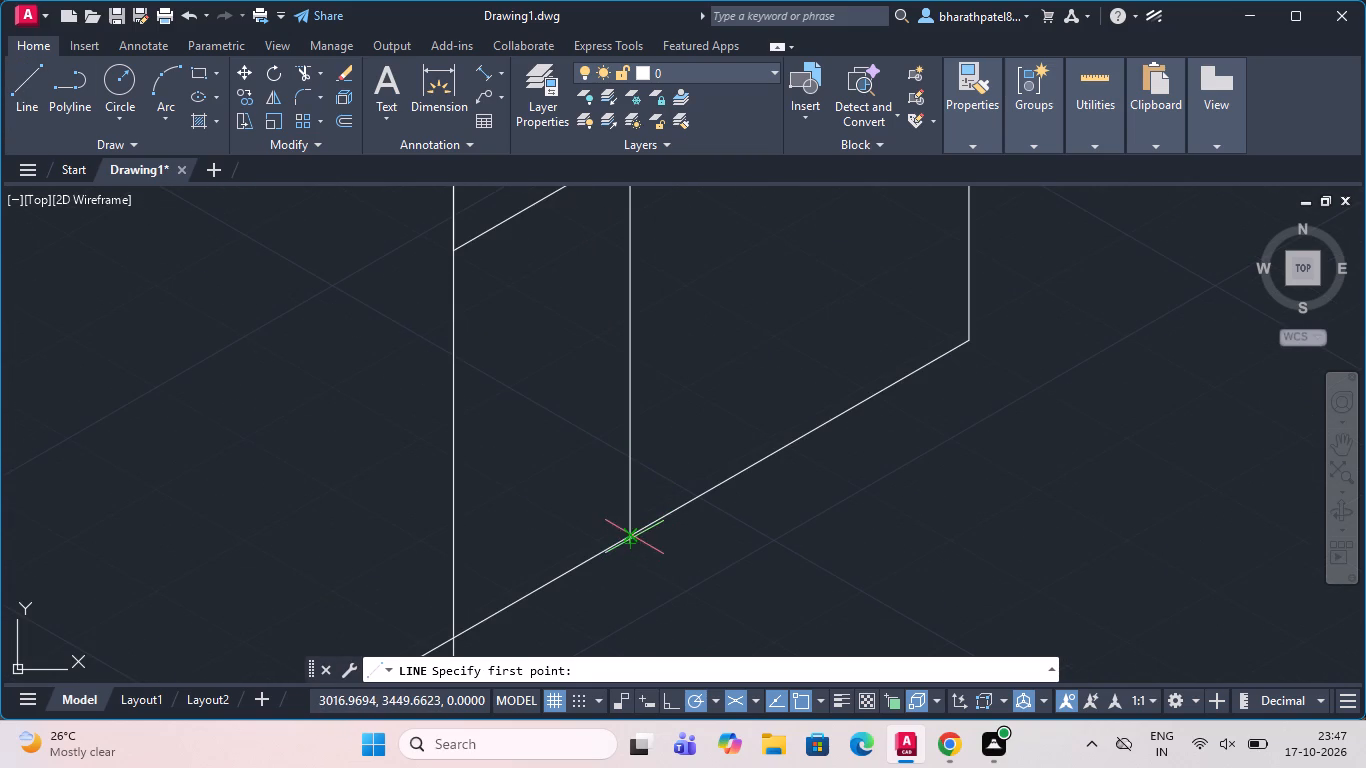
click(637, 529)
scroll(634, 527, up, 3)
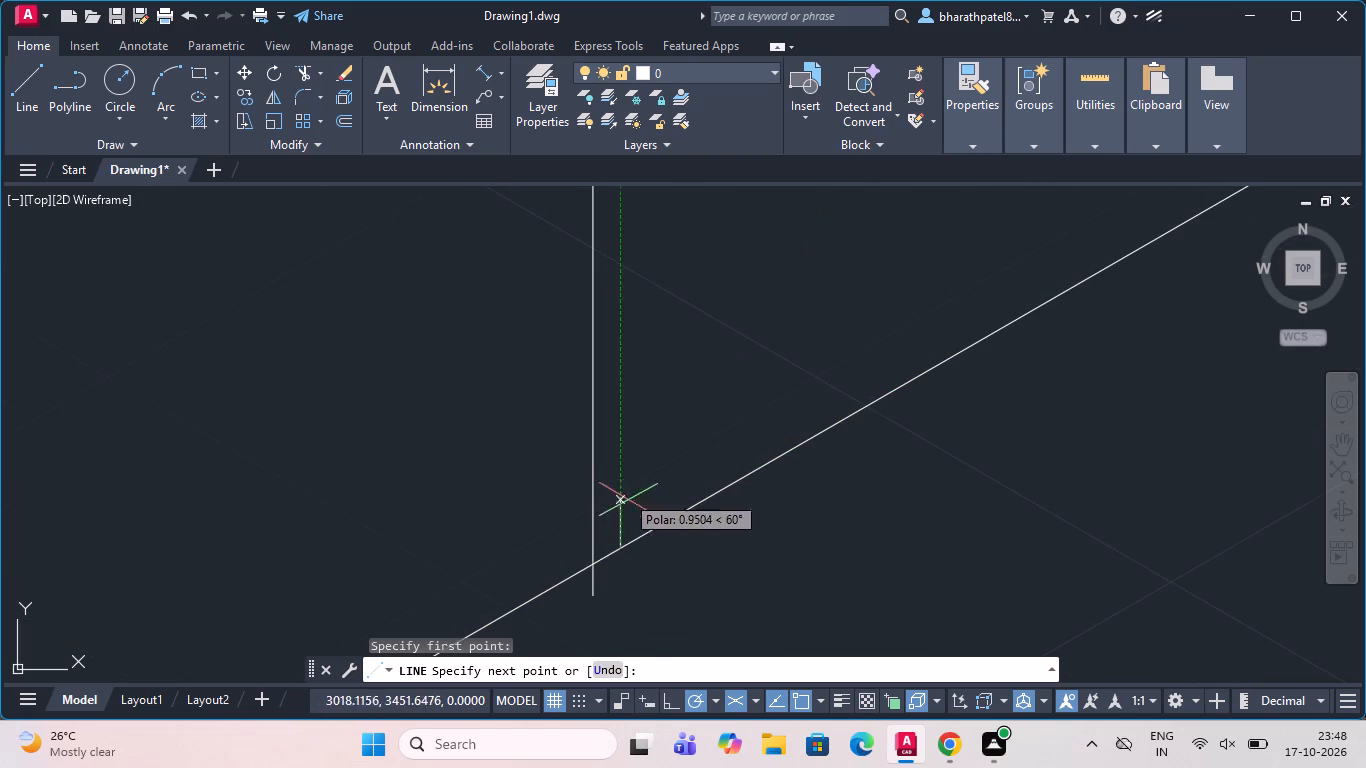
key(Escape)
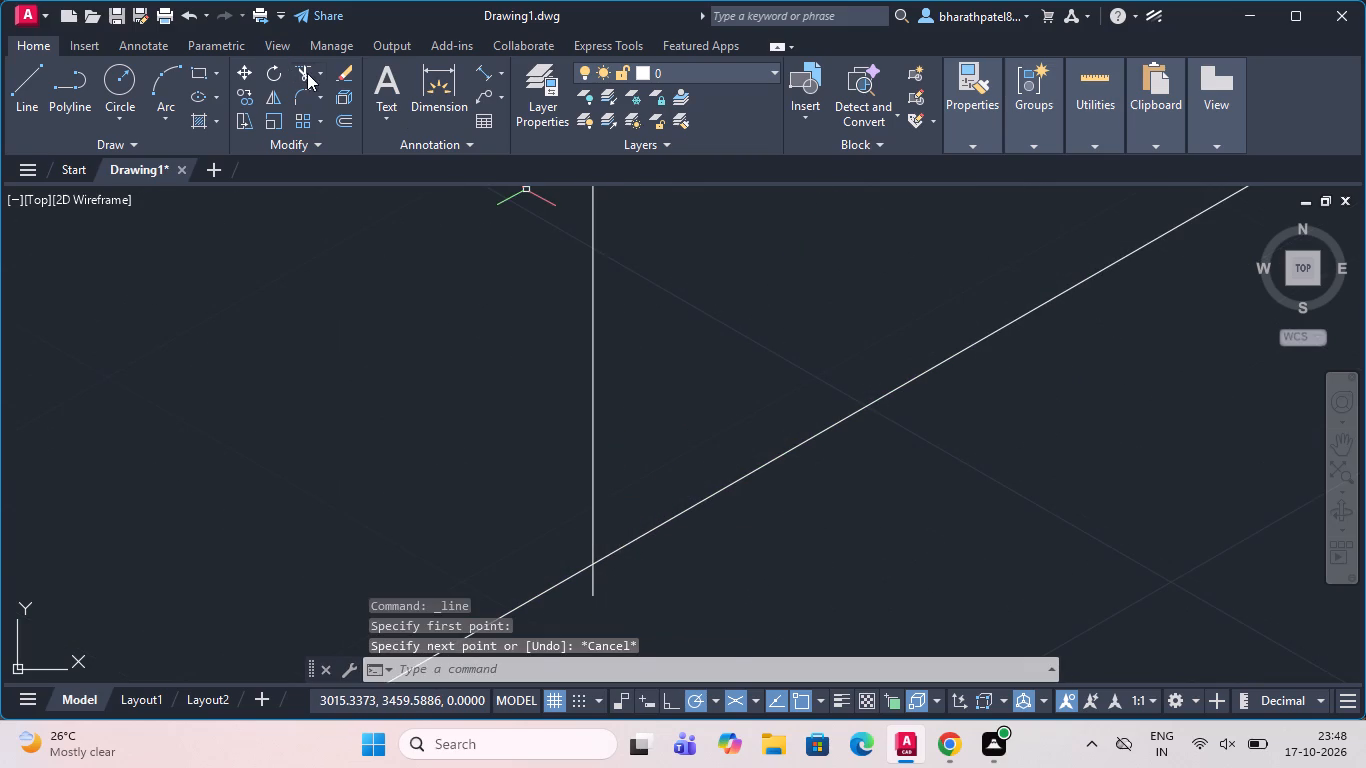
Trim the short end of the vertical centre line that overhangs the sloping base line.
click(307, 73)
click(594, 587)
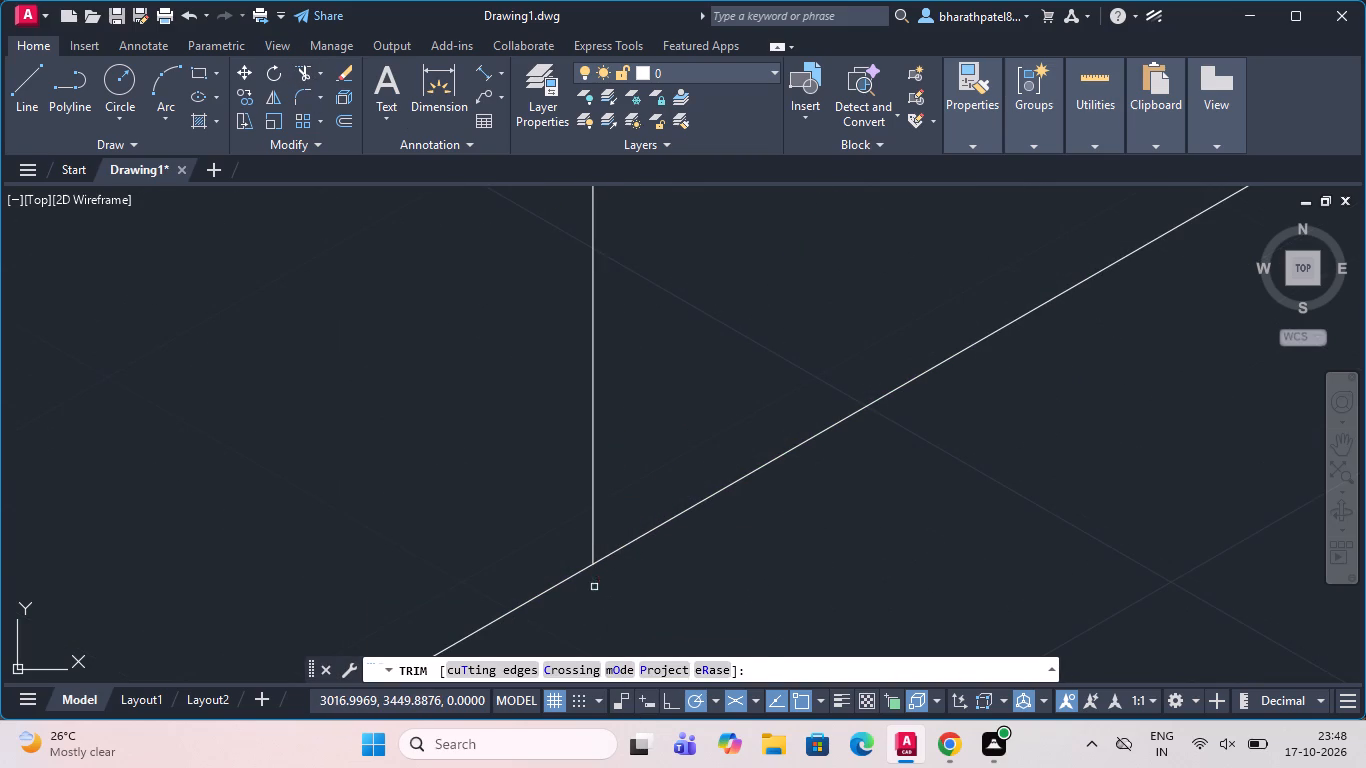
From the vertical centre line's foot, draw a 20-unit line at 30° along the base and a line about 6 units long at 90°.
click(23, 75)
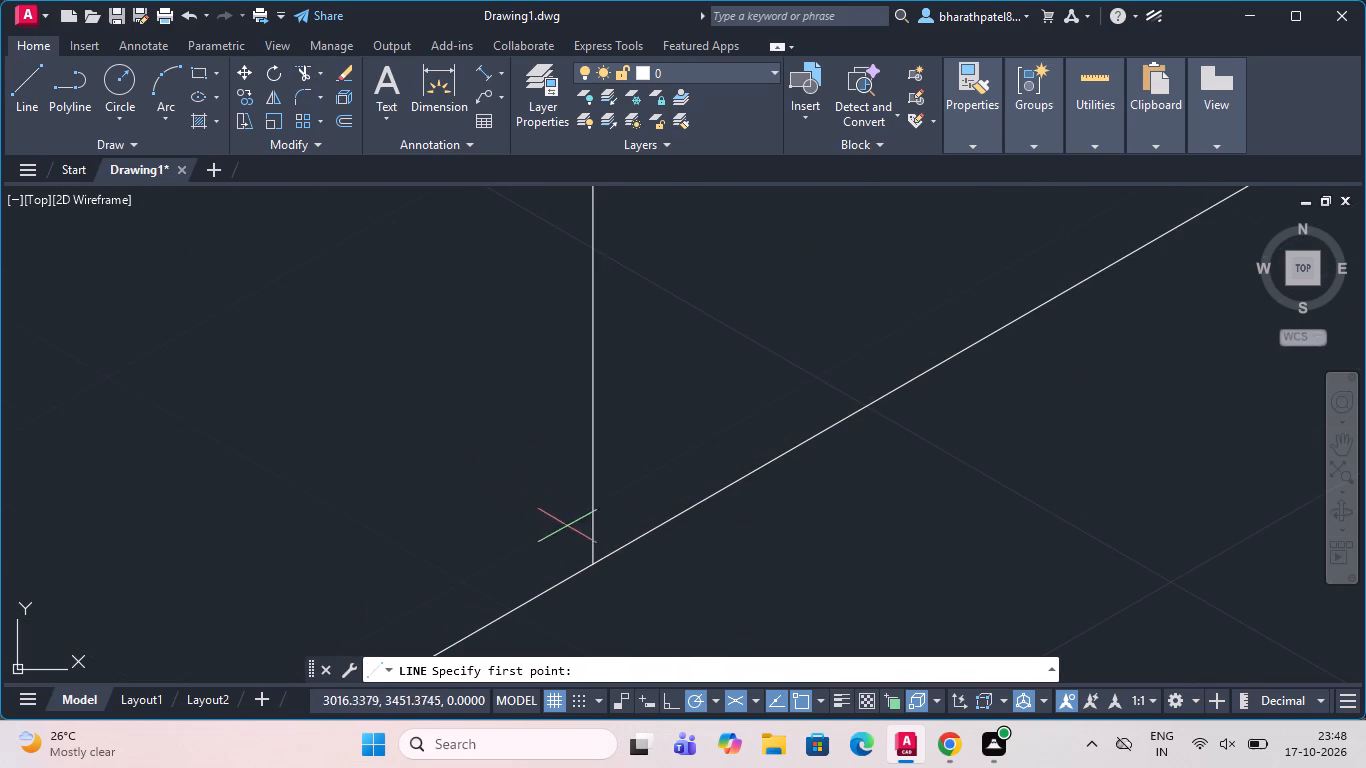
click(595, 569)
scroll(594, 568, down, 4)
scroll(649, 509, down, 3)
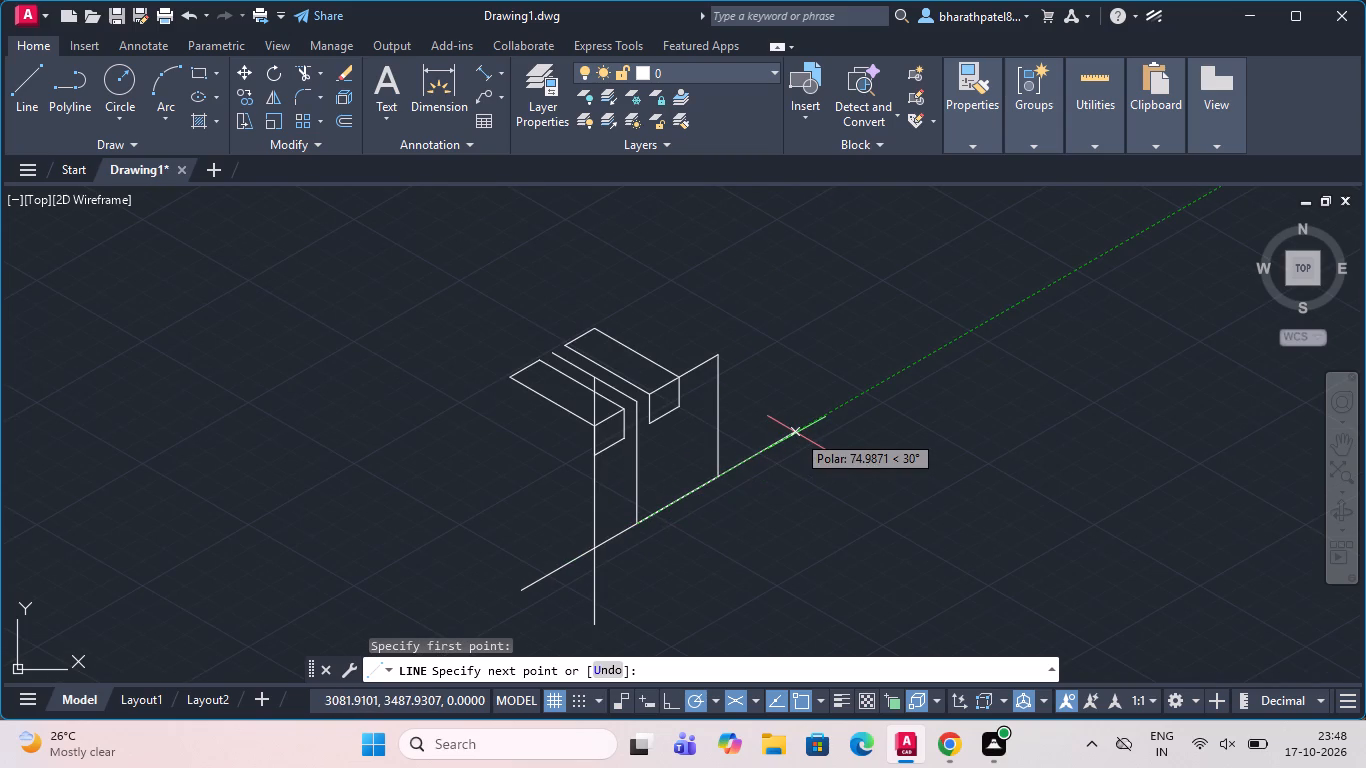
text(20)
key(Return)
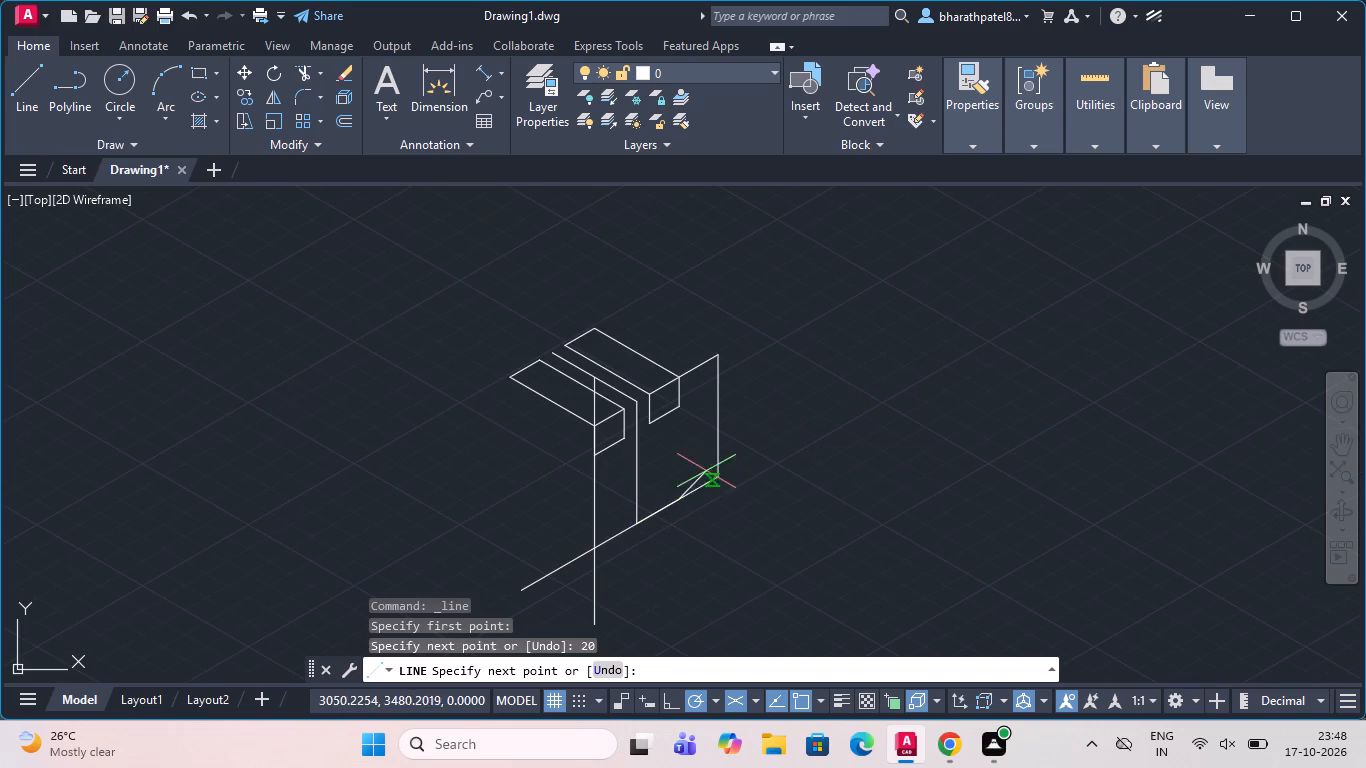
scroll(660, 503, up, 2)
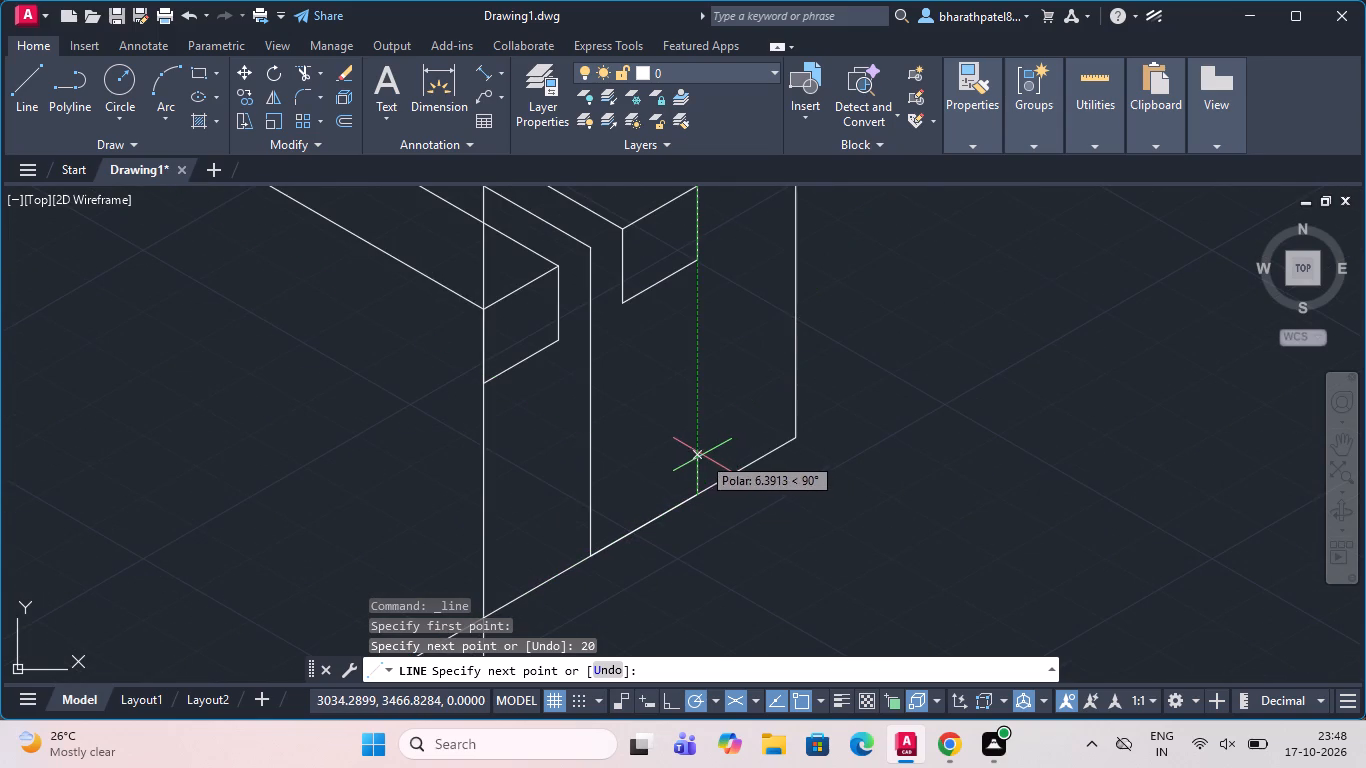
click(698, 455)
key(Escape)
From the end of the 20-unit base line, draw a 10-unit line at 90° and a line about 32 units long at 30° past the outer vertical edge.
scroll(698, 455, down, 2)
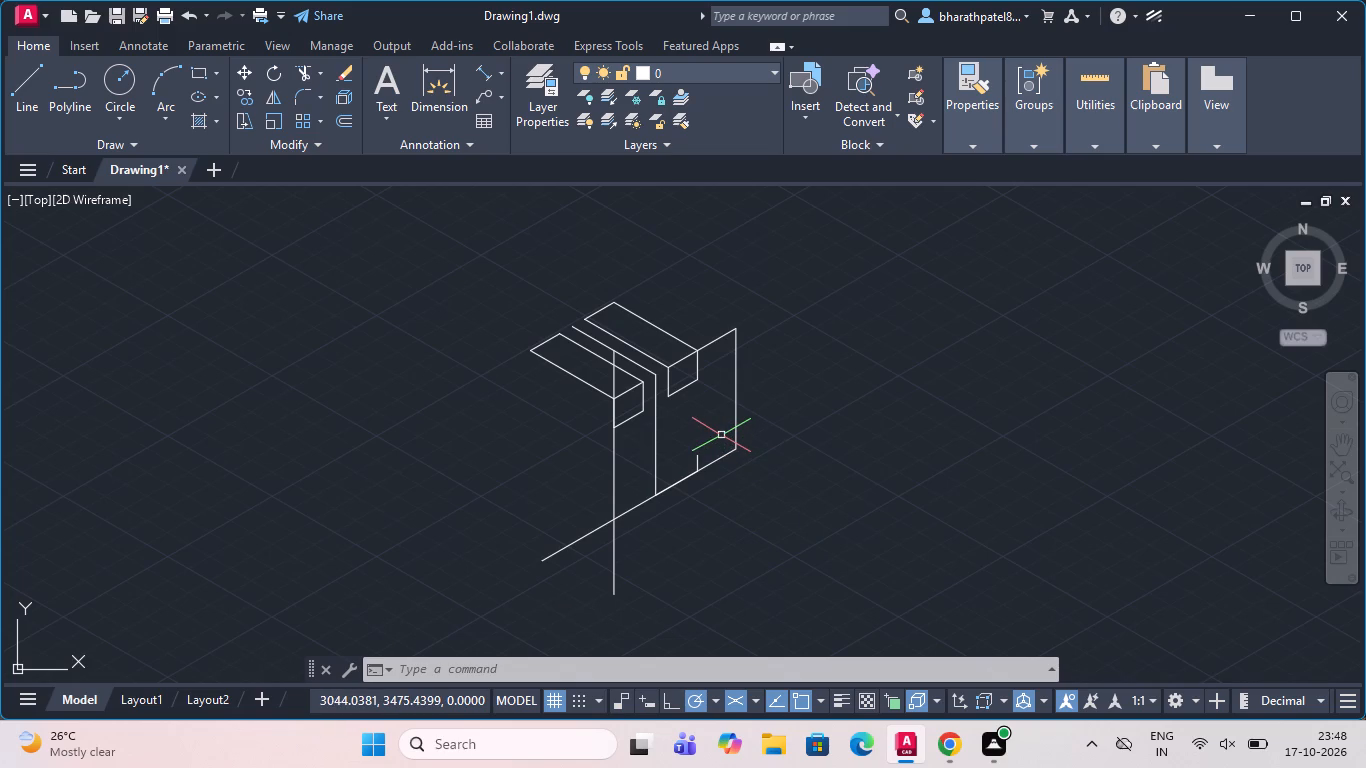
scroll(721, 435, up, 2)
scroll(721, 435, down, 1)
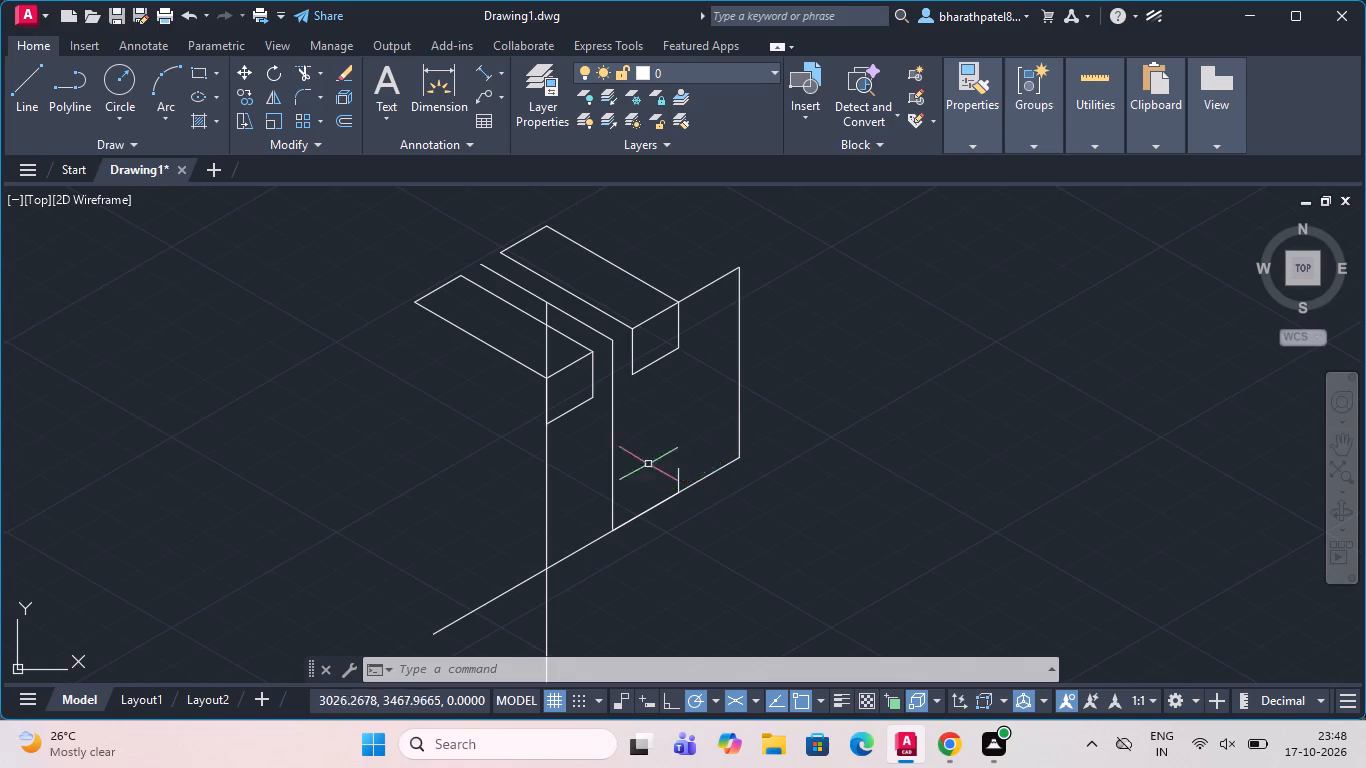
click(29, 78)
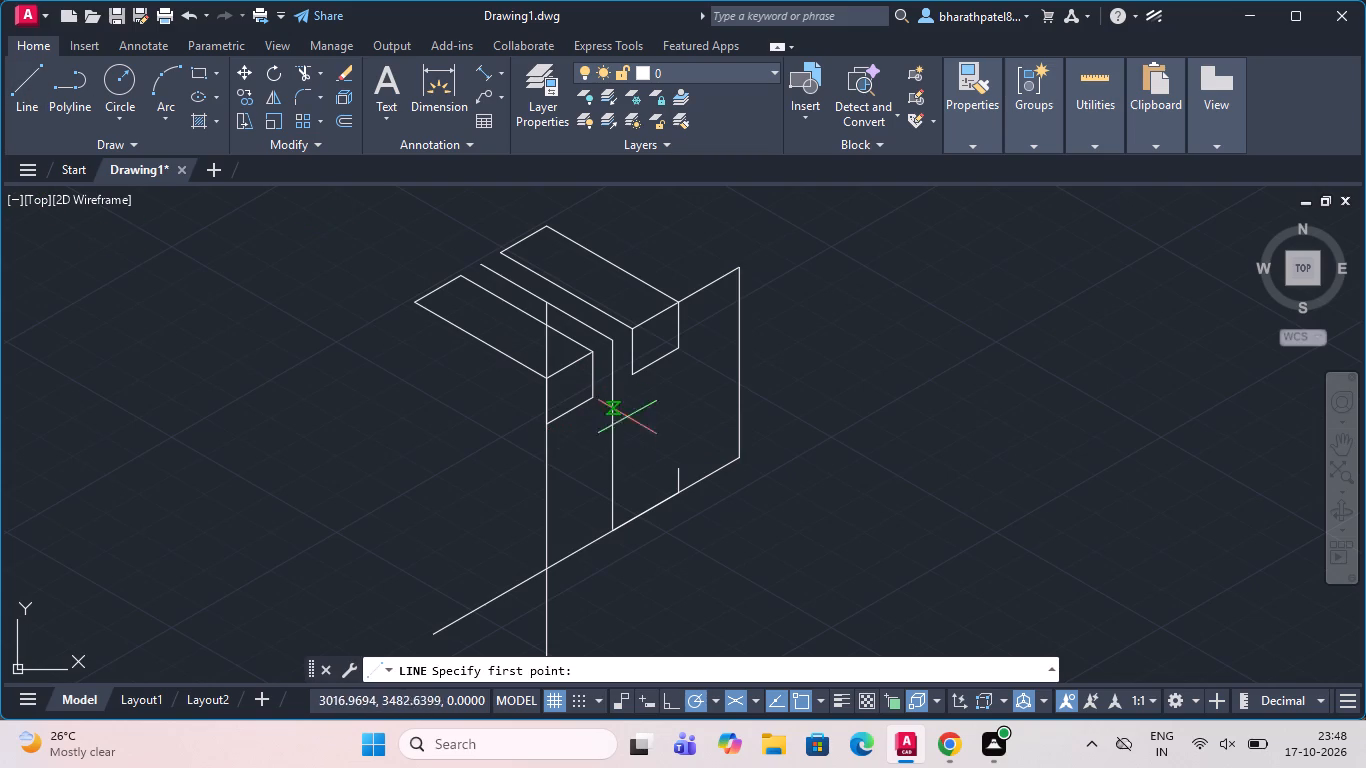
click(676, 489)
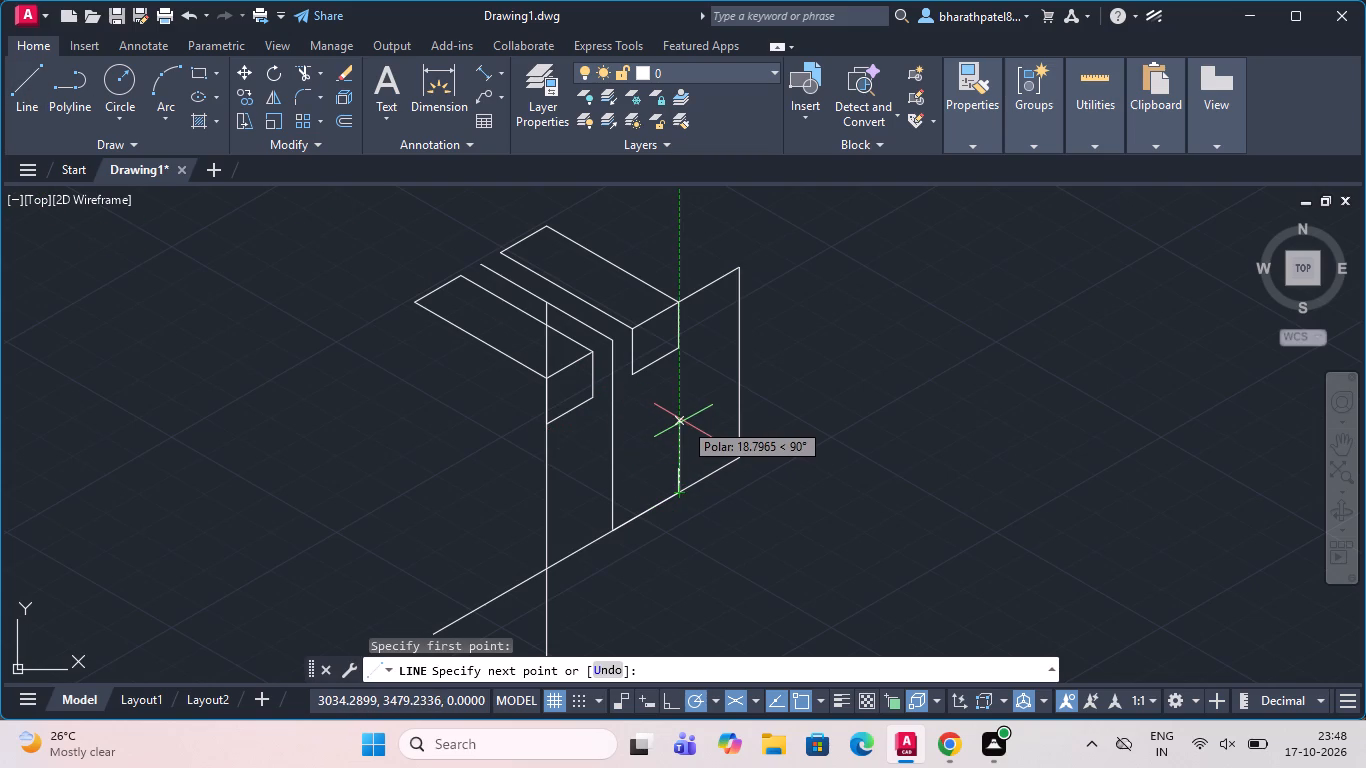
text(10)
key(Return)
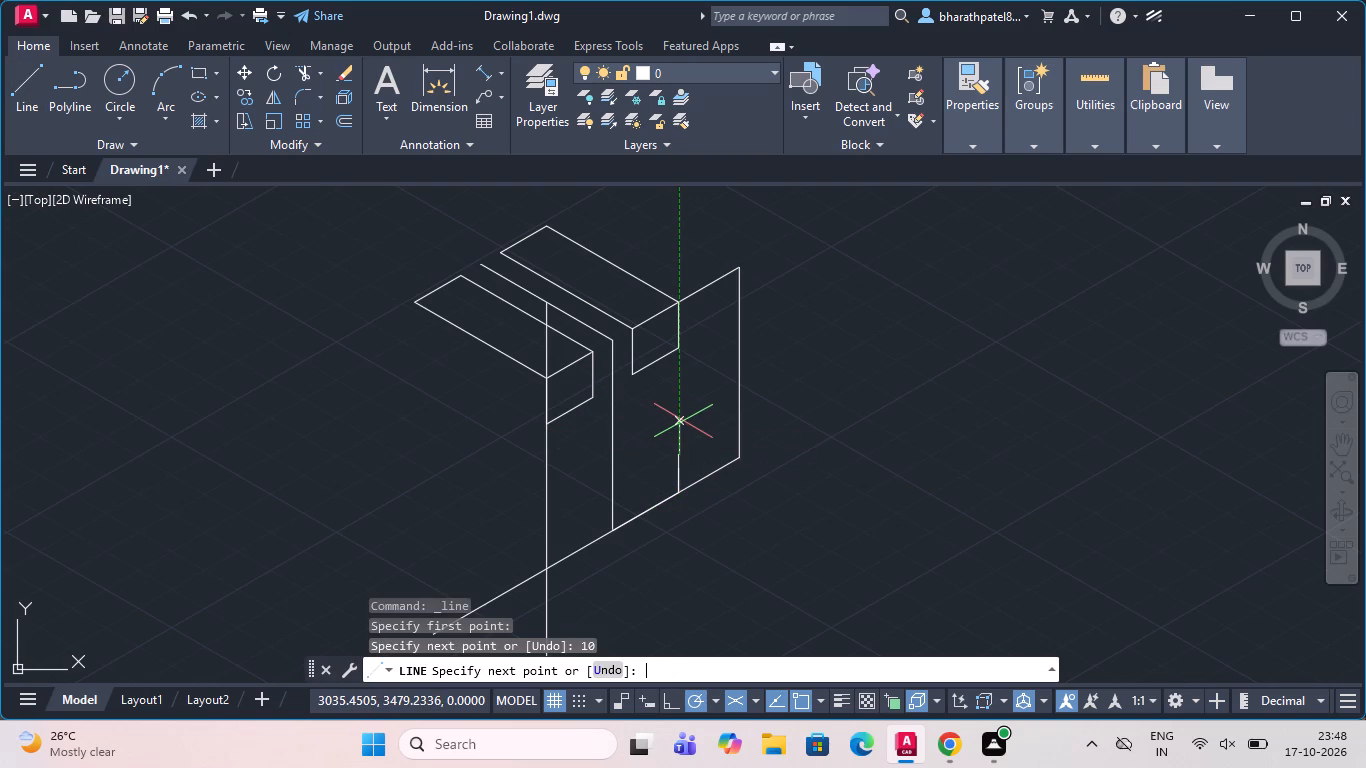
scroll(705, 435, down, 1)
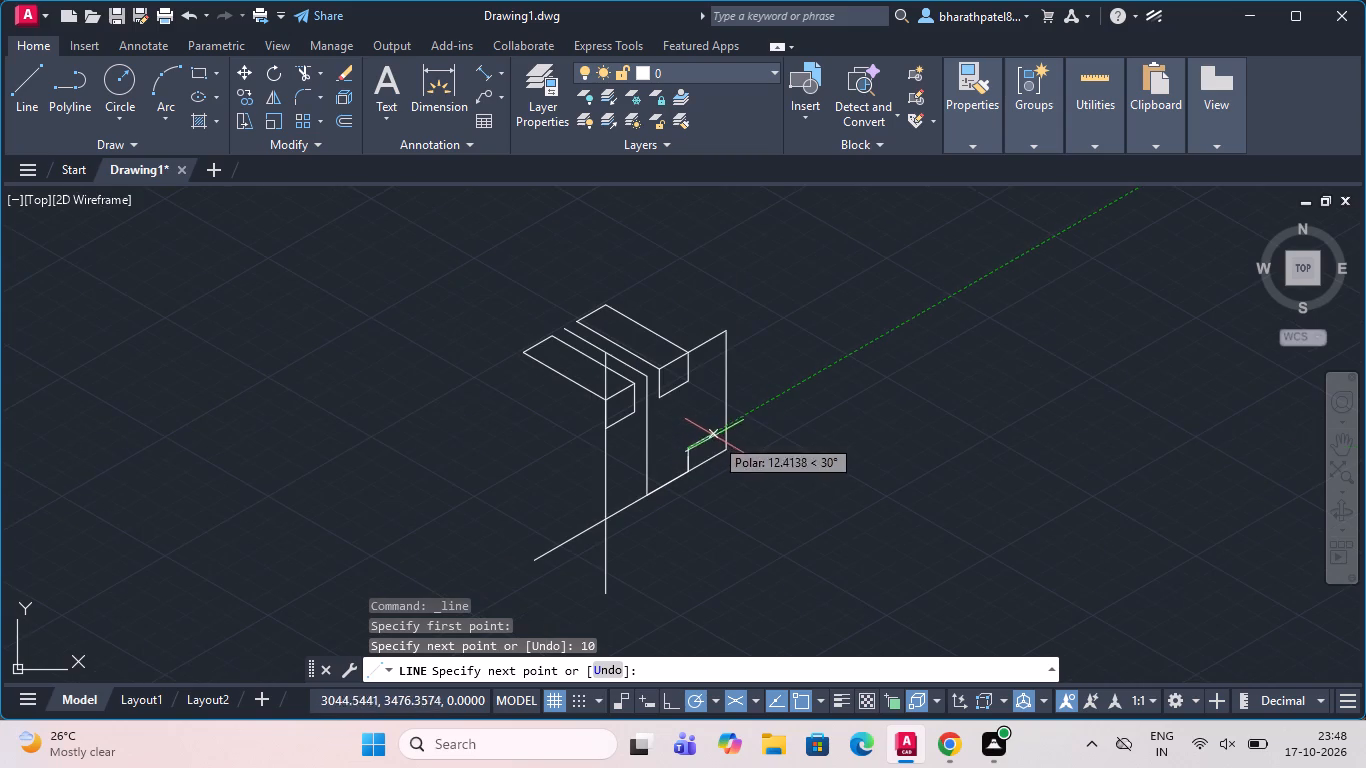
scroll(695, 461, up, 3)
scroll(695, 461, down, 1)
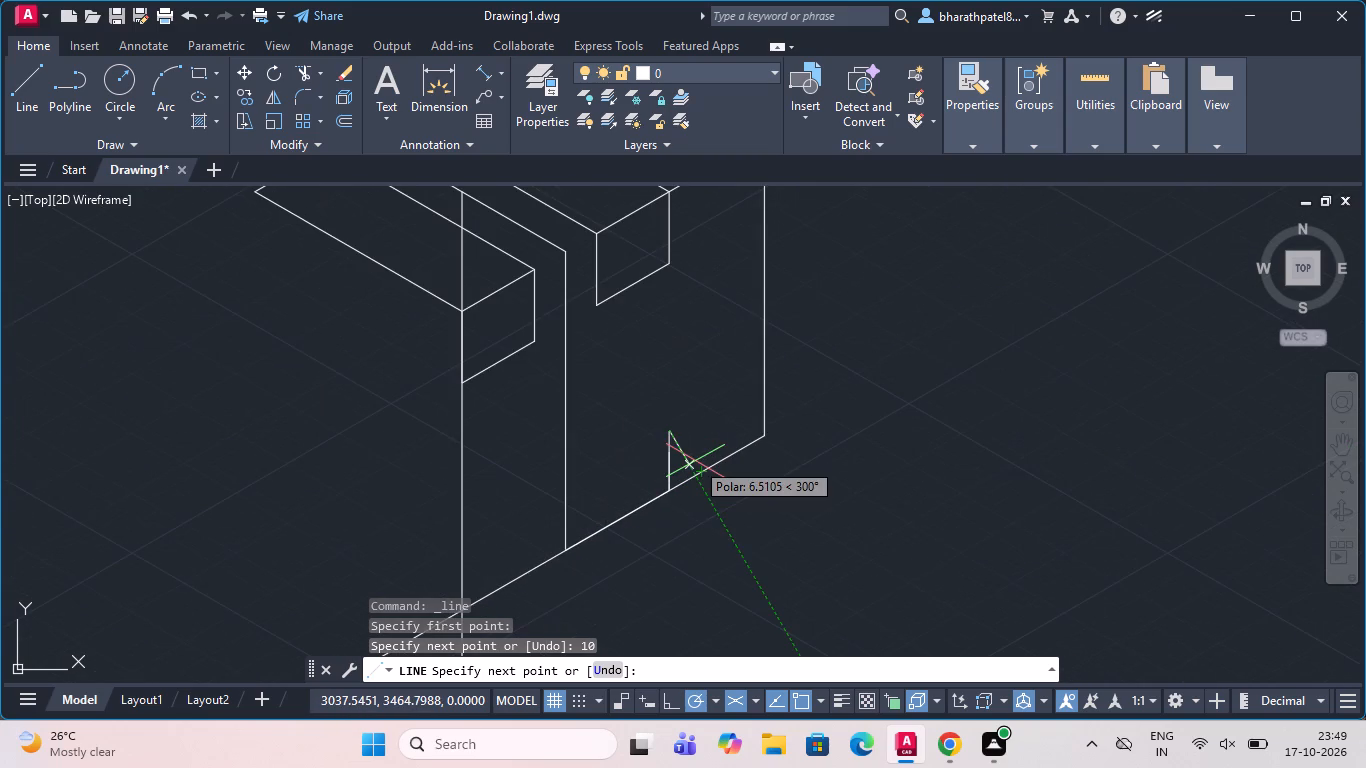
scroll(695, 461, down, 1)
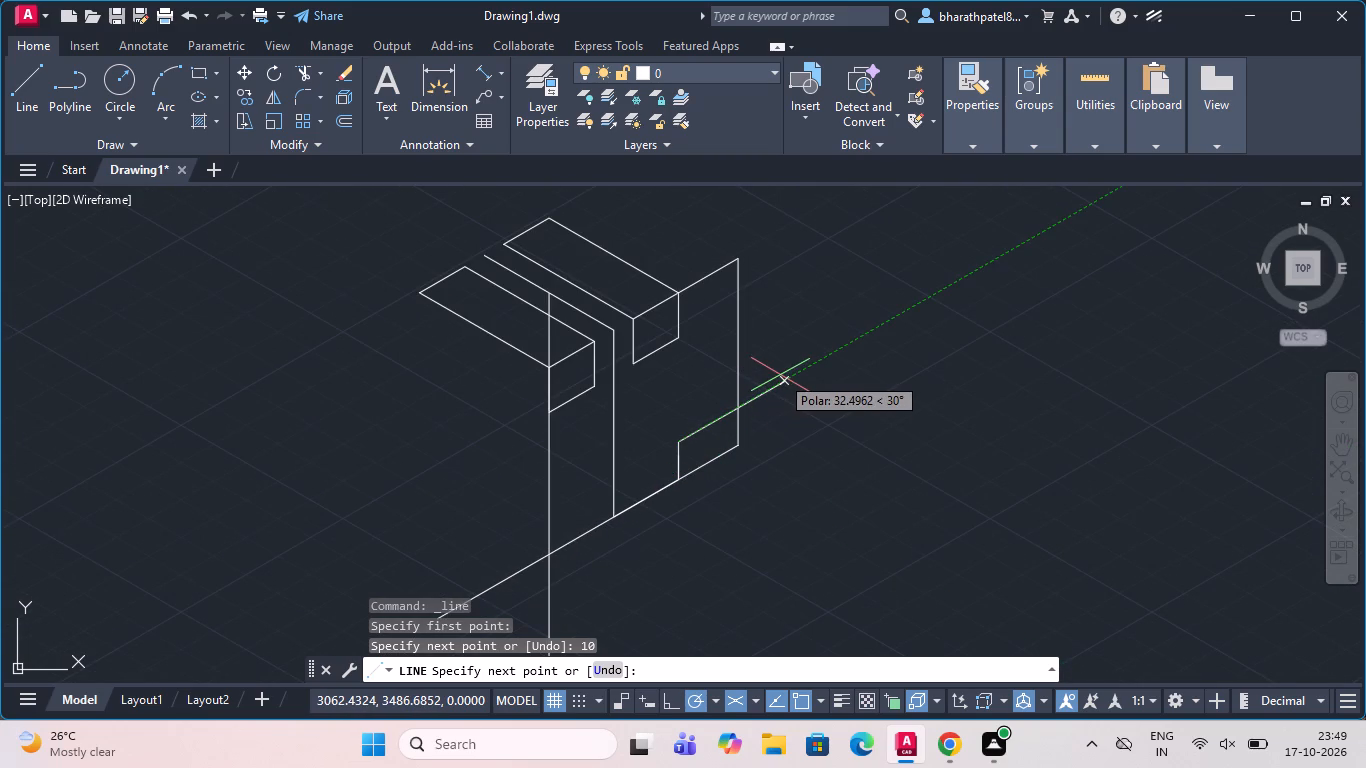
click(780, 375)
key(Escape)
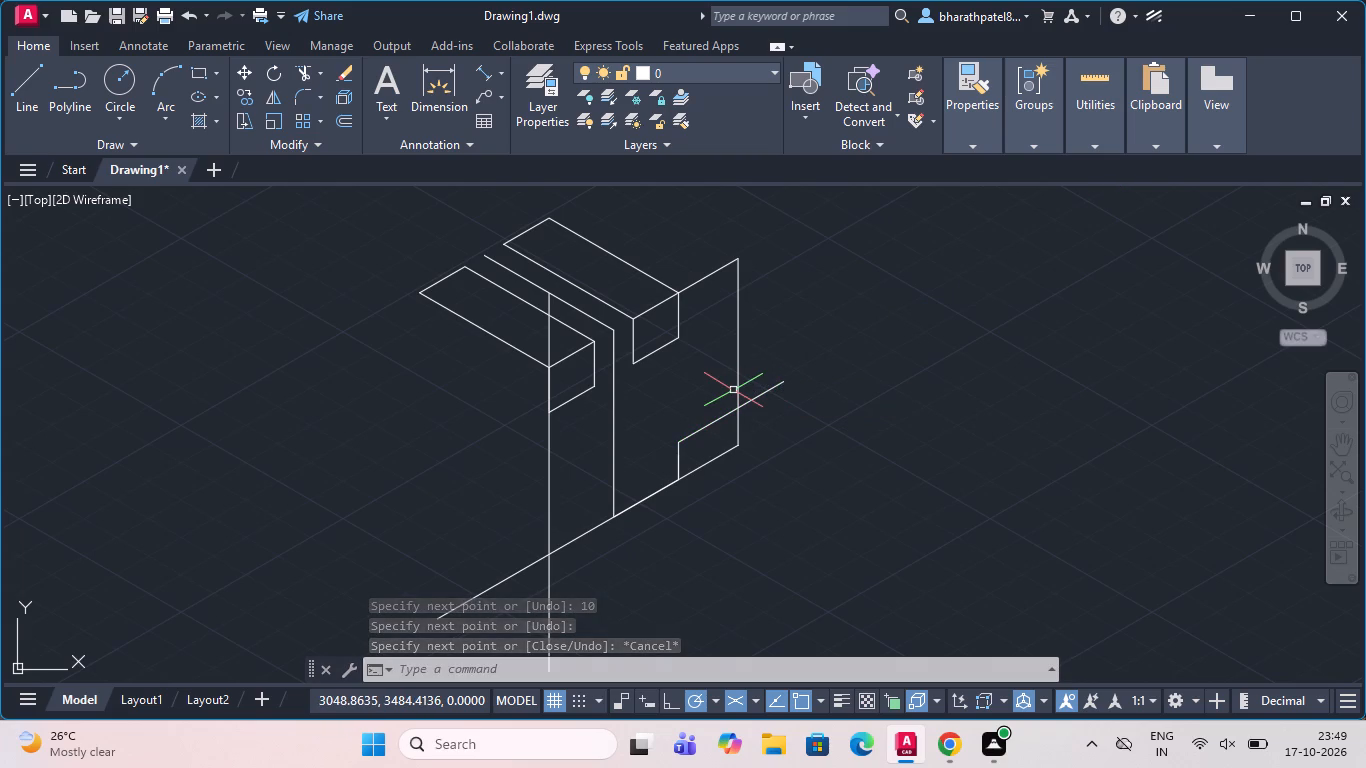
From the upper corner of the 10-unit step, draw a line about 12 units long at 150°.
scroll(733, 390, up, 1)
scroll(733, 390, down, 1)
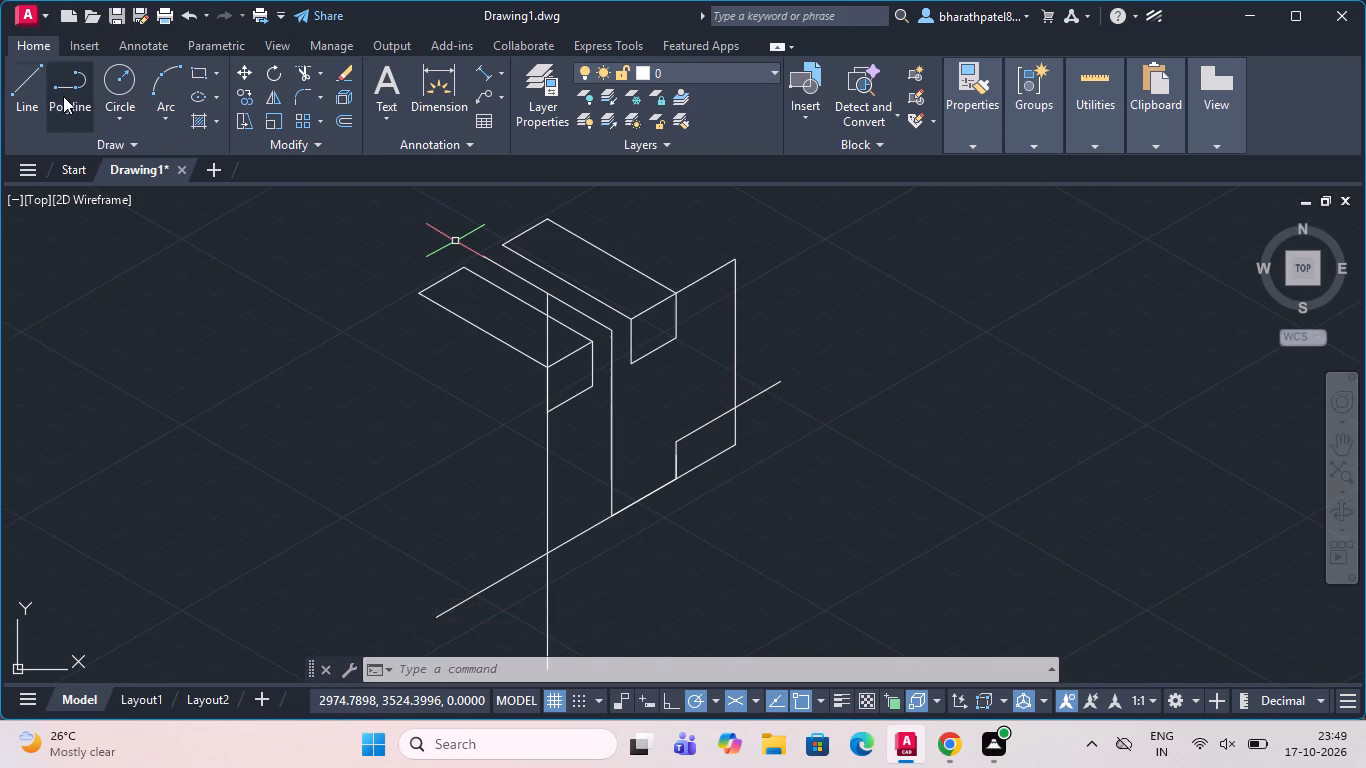
click(18, 92)
scroll(602, 306, down, 2)
scroll(628, 360, up, 4)
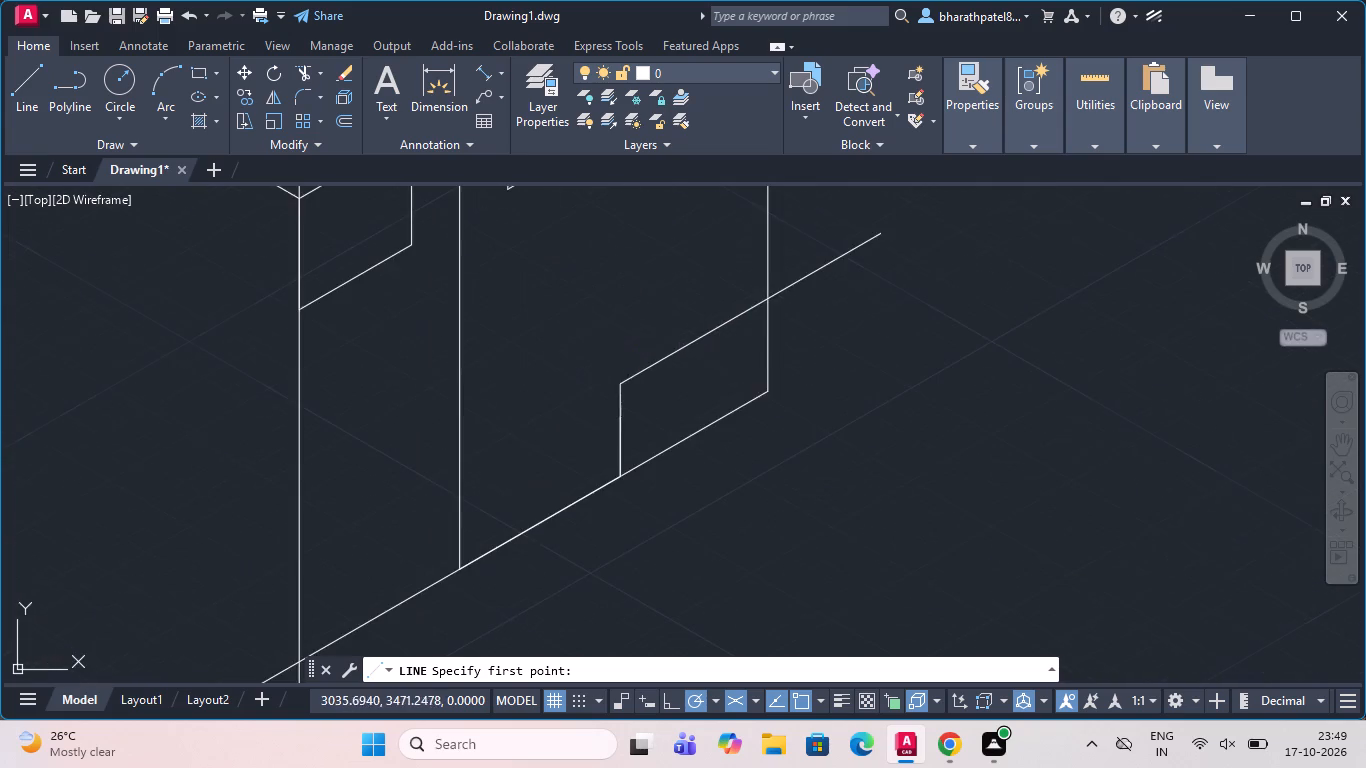
scroll(735, 380, down, 3)
scroll(689, 375, up, 3)
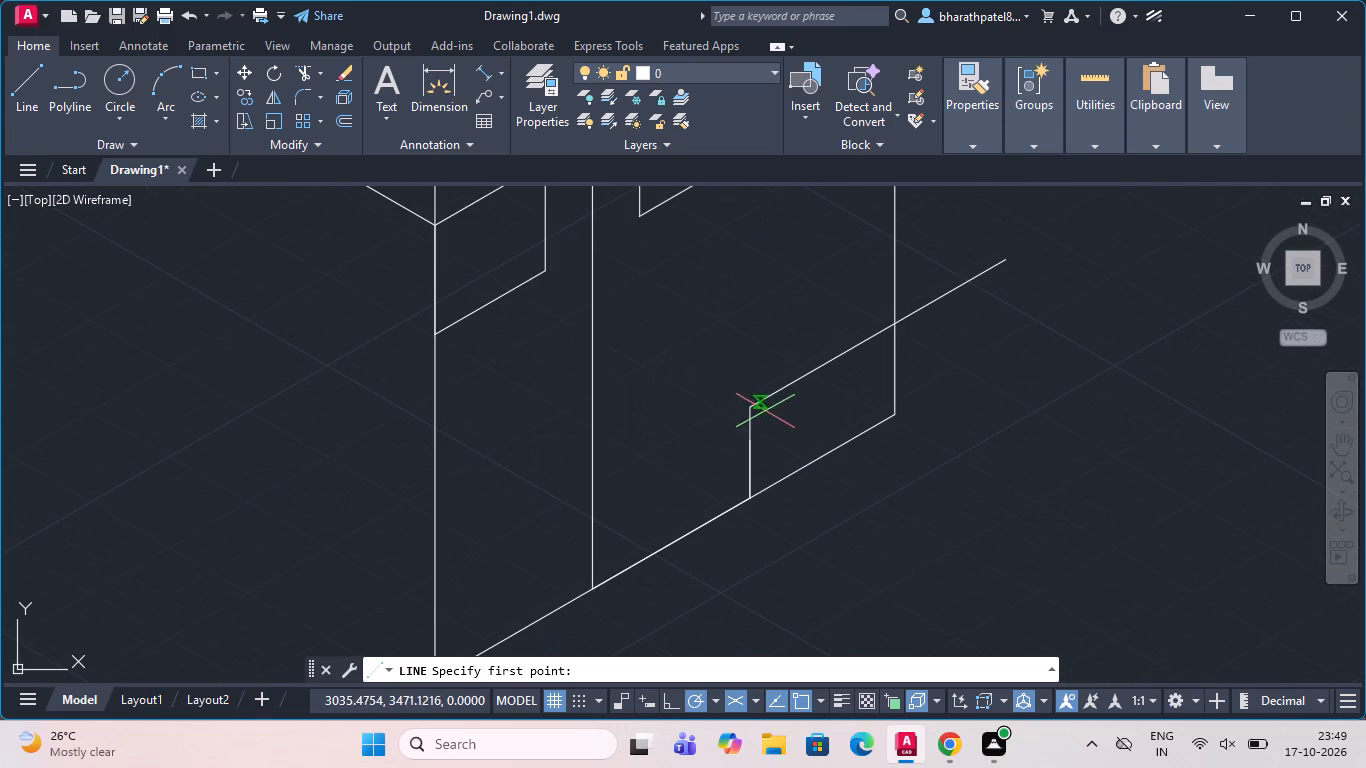
click(752, 412)
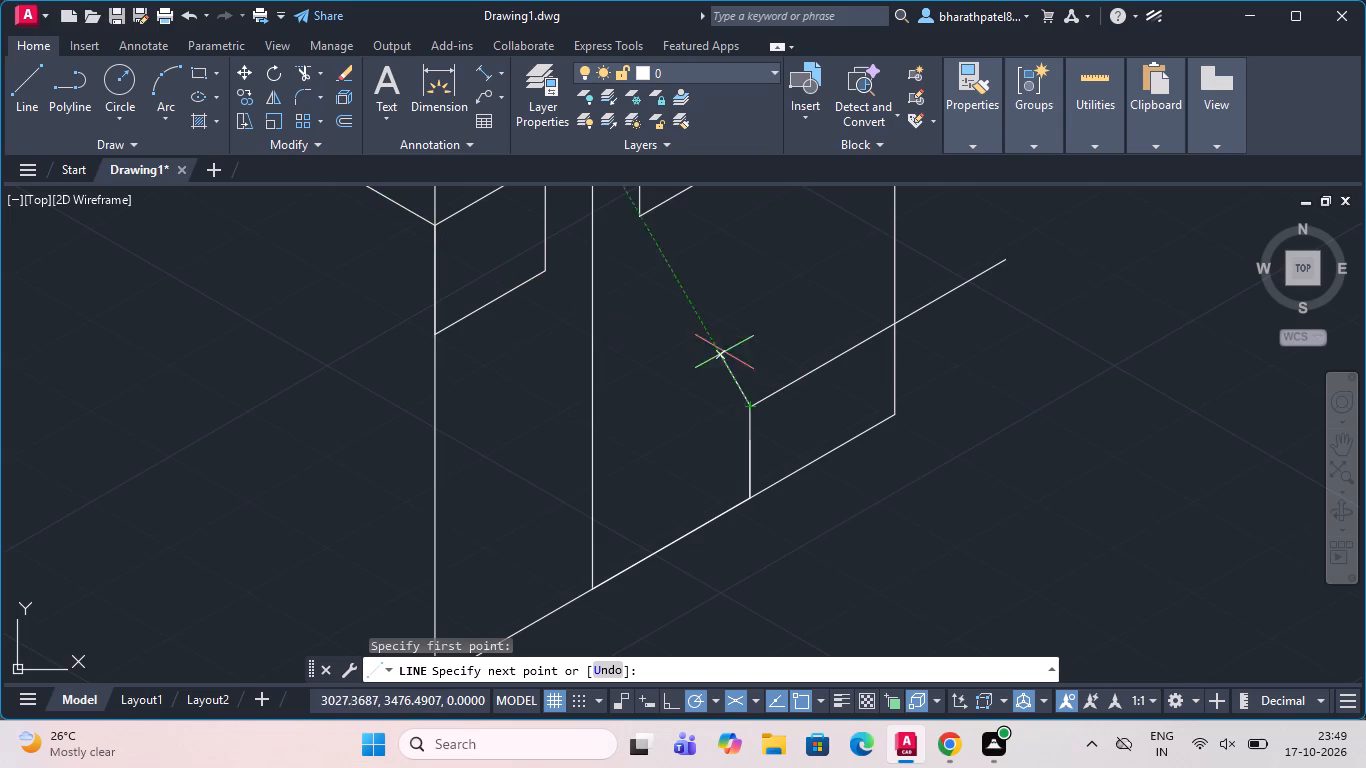
click(651, 351)
key(Escape)
From the foot of the vertical centre line, draw a 40-unit line at 30° along the sloping base.
scroll(658, 369, down, 2)
scroll(656, 324, up, 1)
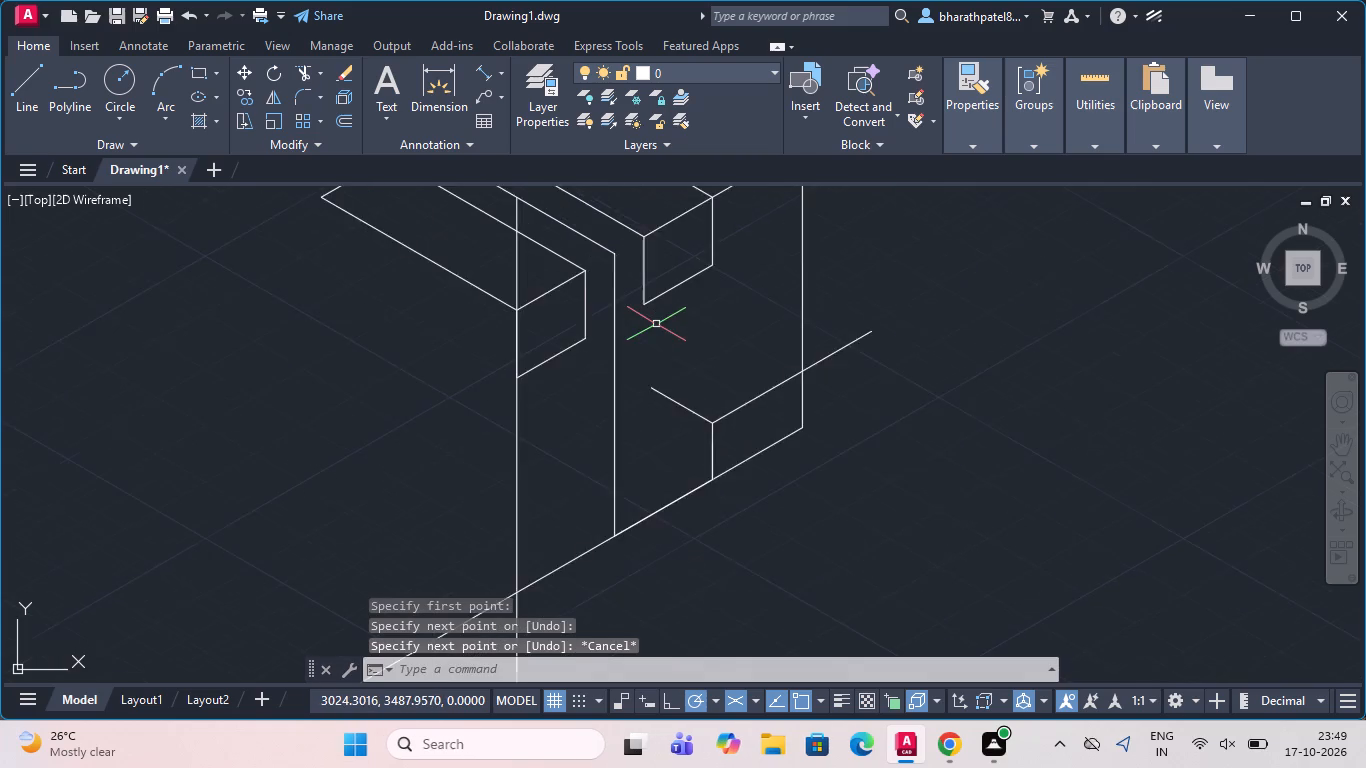
scroll(656, 324, up, 1)
scroll(638, 338, down, 2)
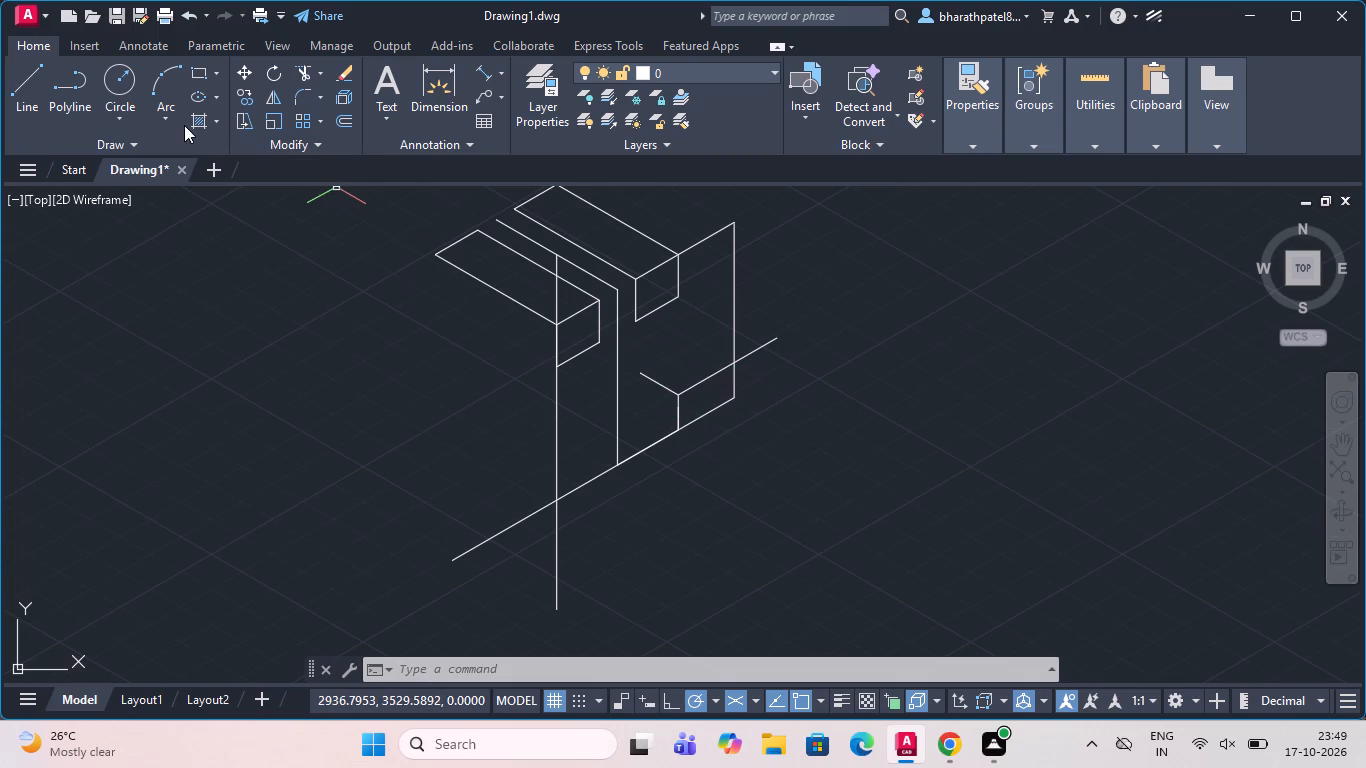
click(29, 99)
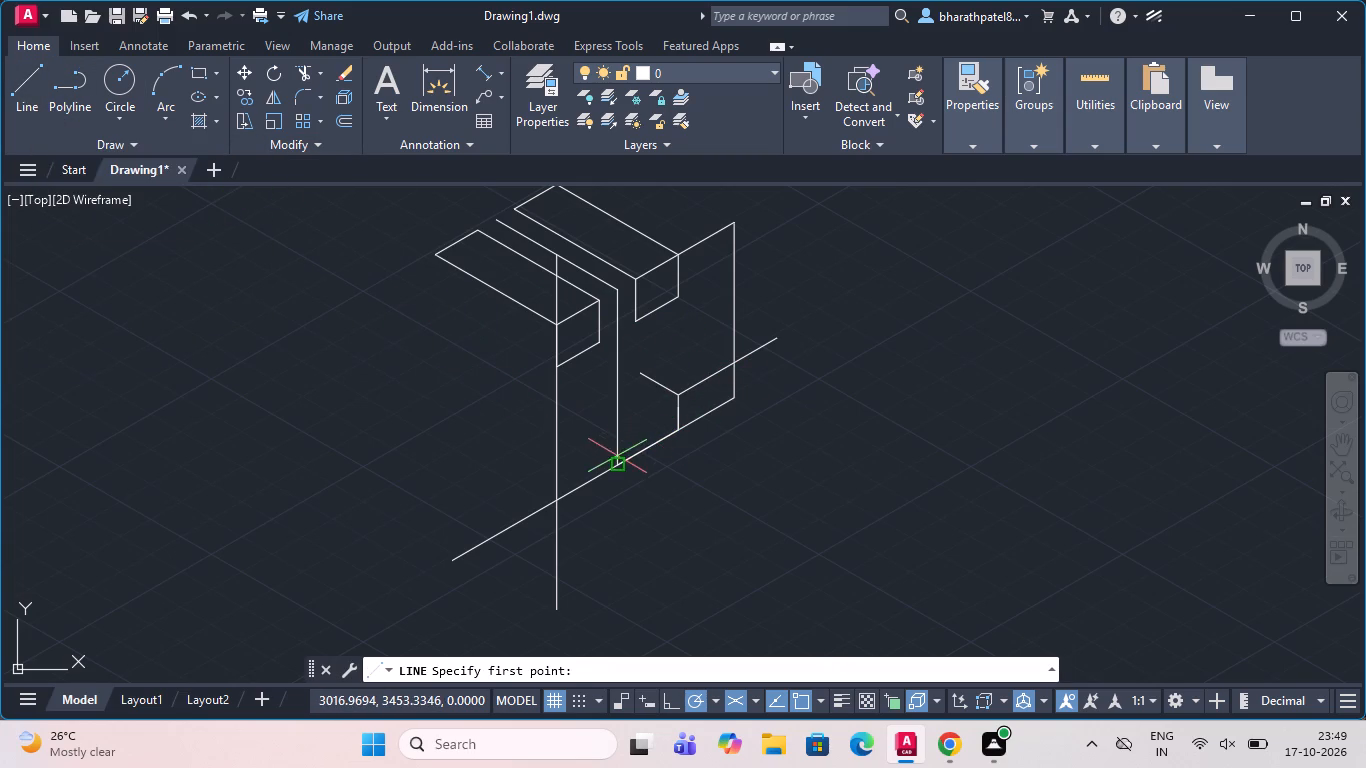
drag(617, 468, 638, 450)
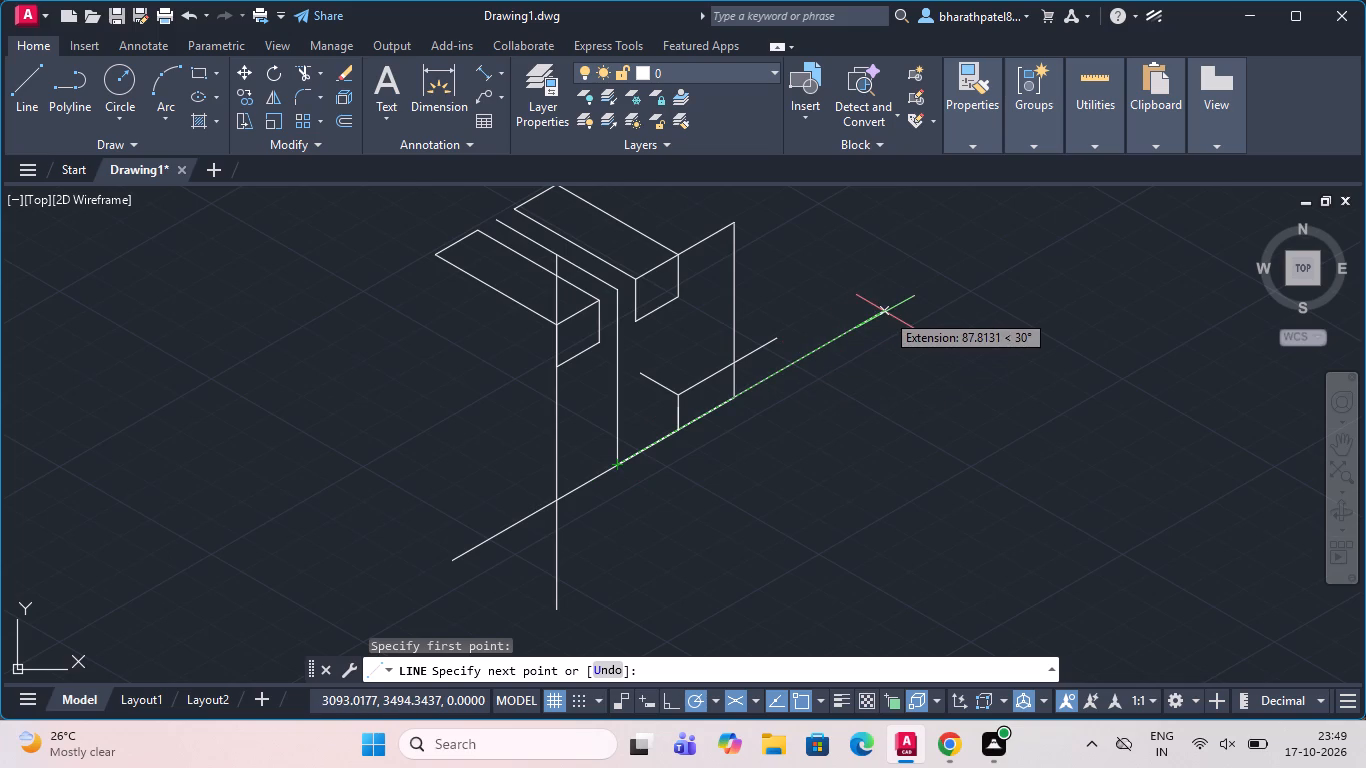
key(4)
key(0)
key(Return)
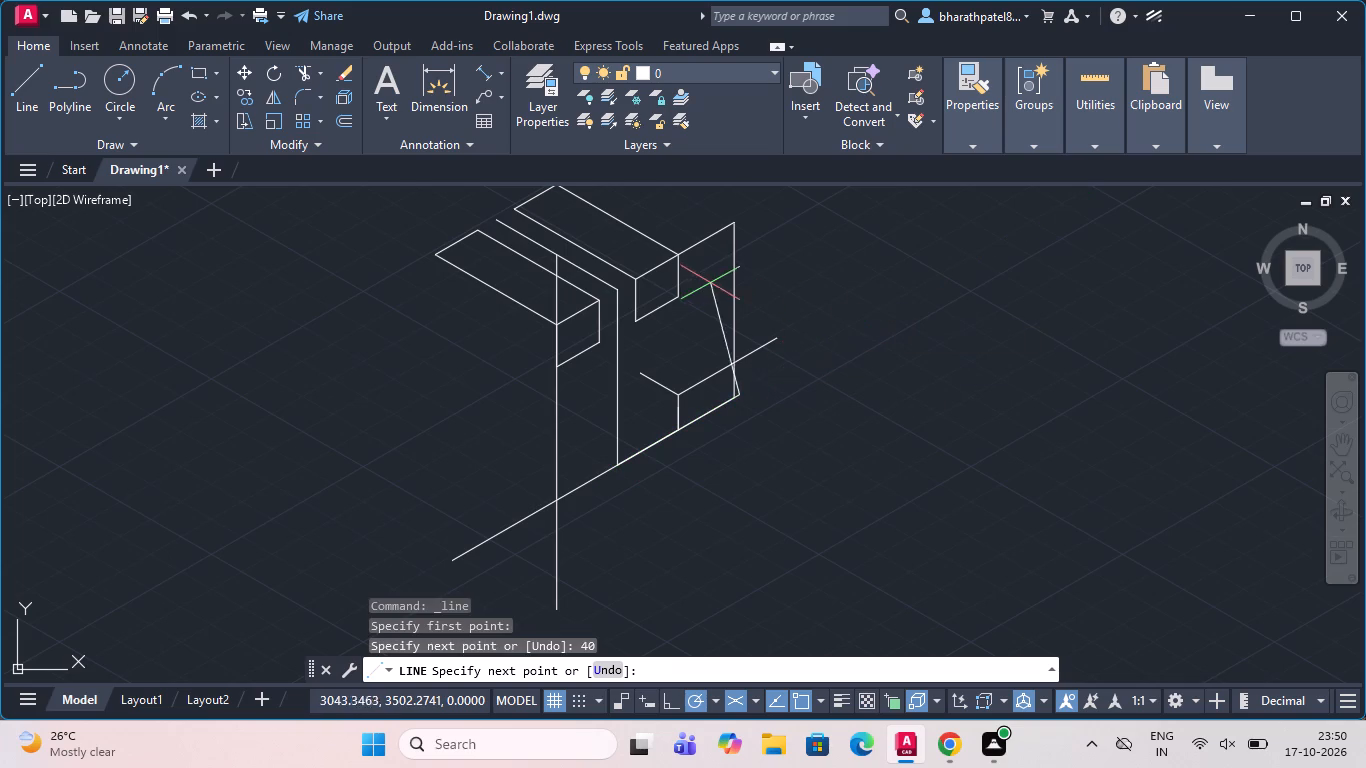
scroll(709, 291, down, 2)
scroll(712, 292, up, 2)
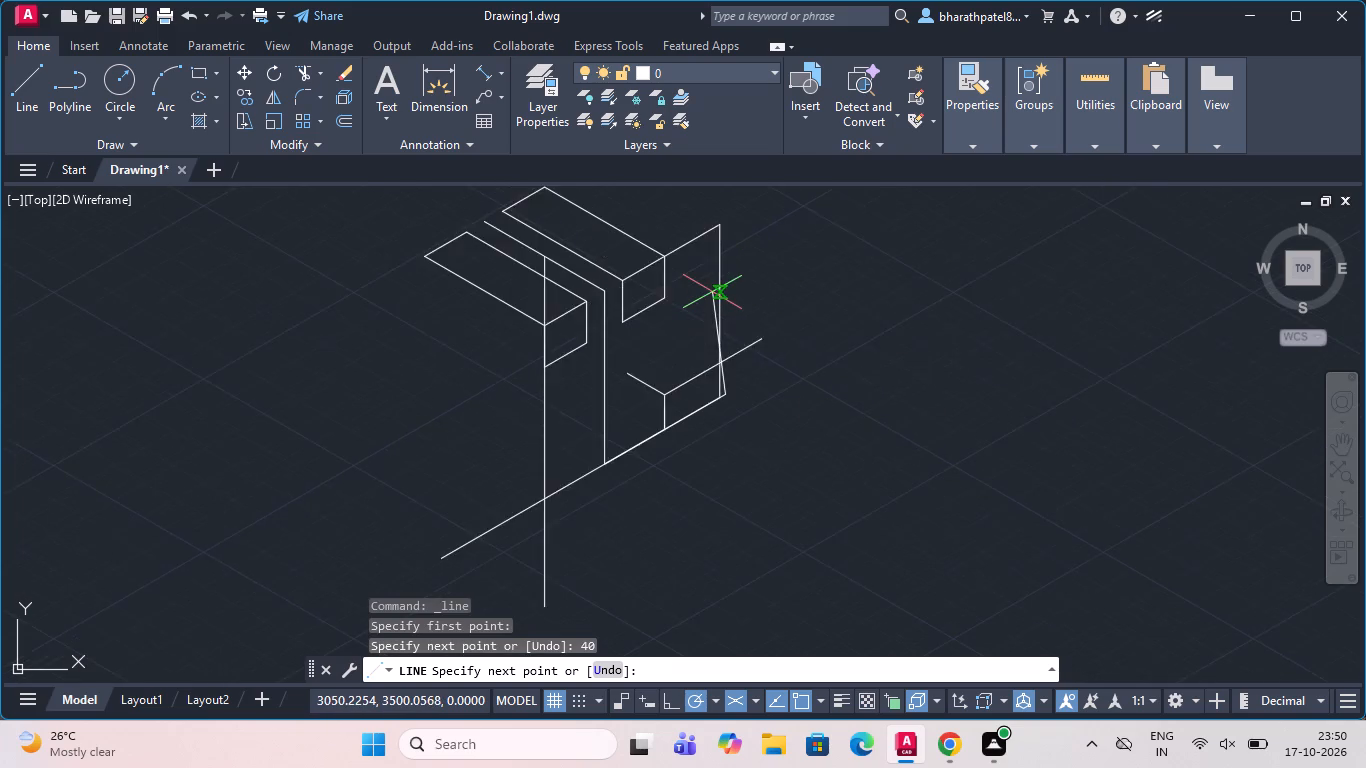
scroll(712, 292, up, 1)
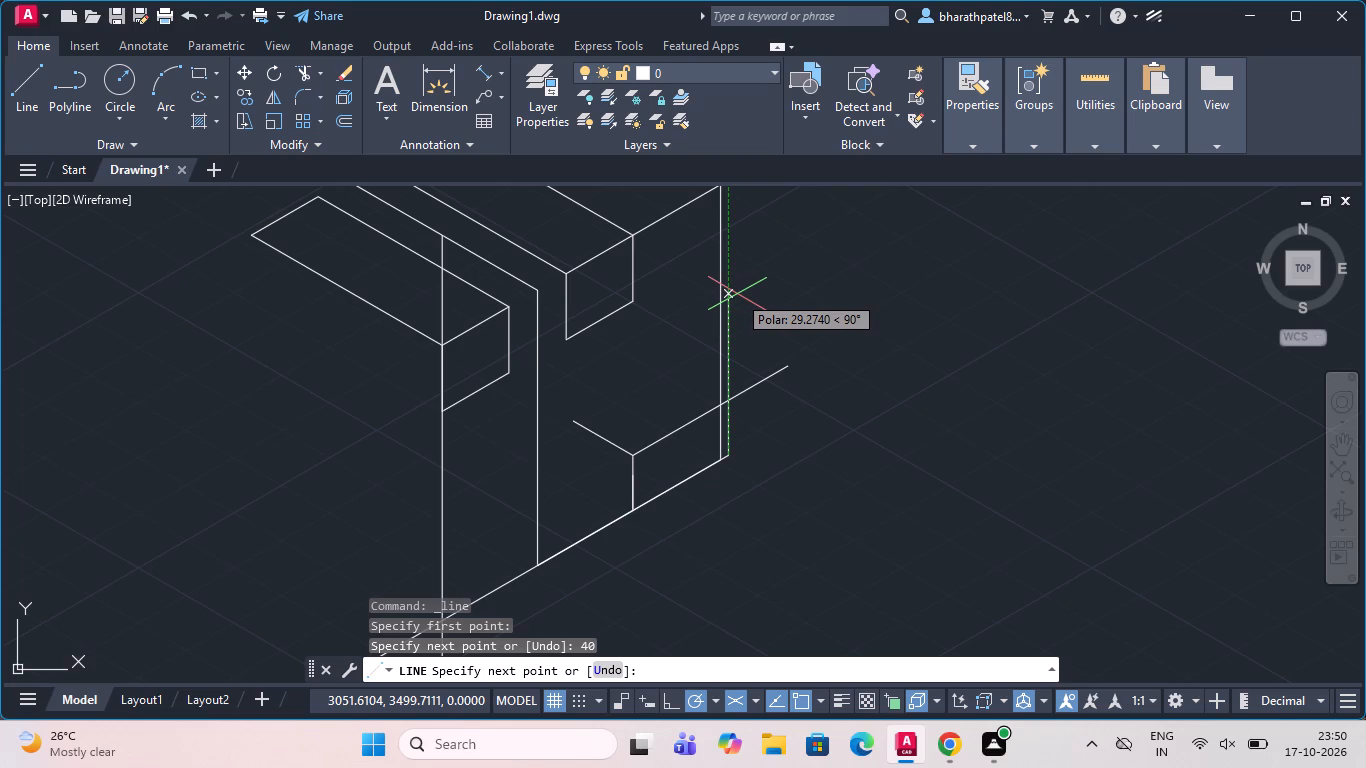
key(Escape)
From the upper corner of the 10-unit step, draw a line at 210°, parallel to the base, extending past the vertical centre line.
scroll(718, 346, down, 2)
scroll(630, 281, up, 2)
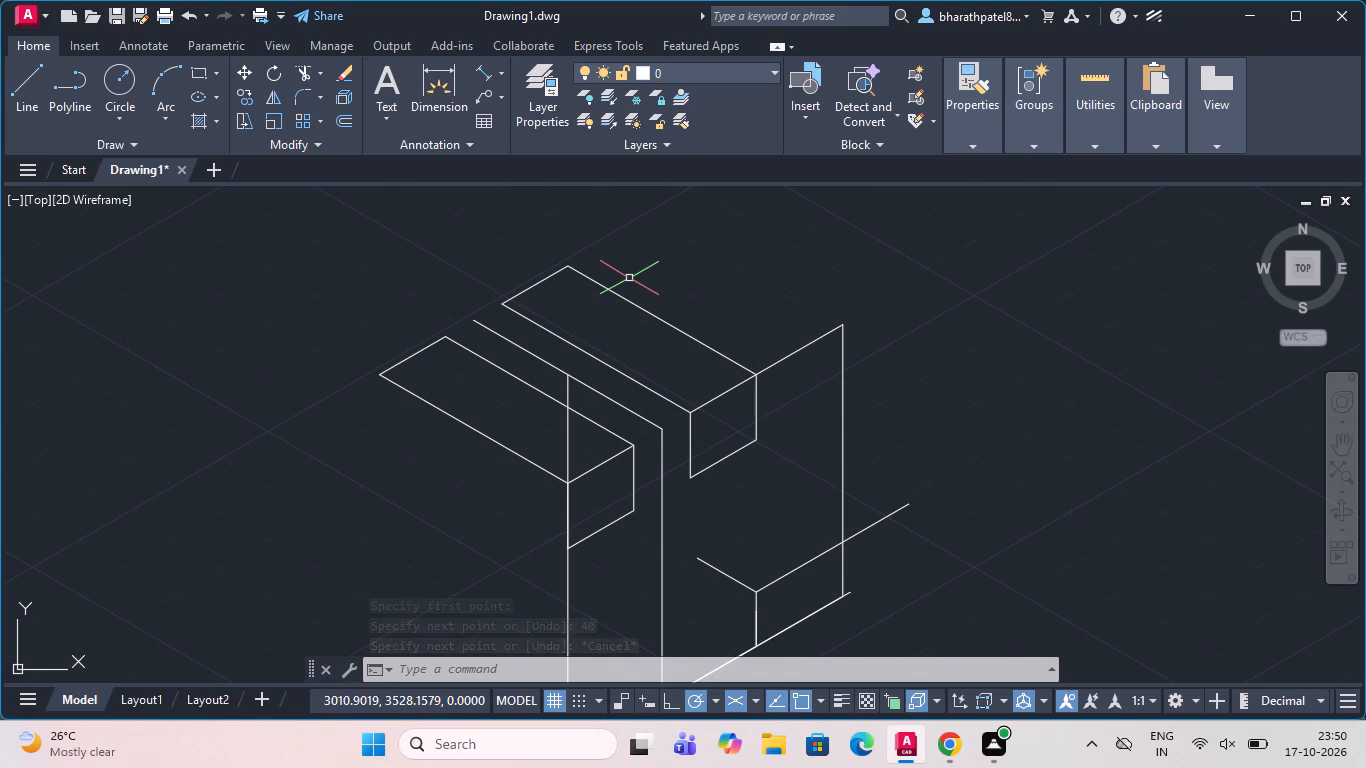
scroll(702, 343, down, 1)
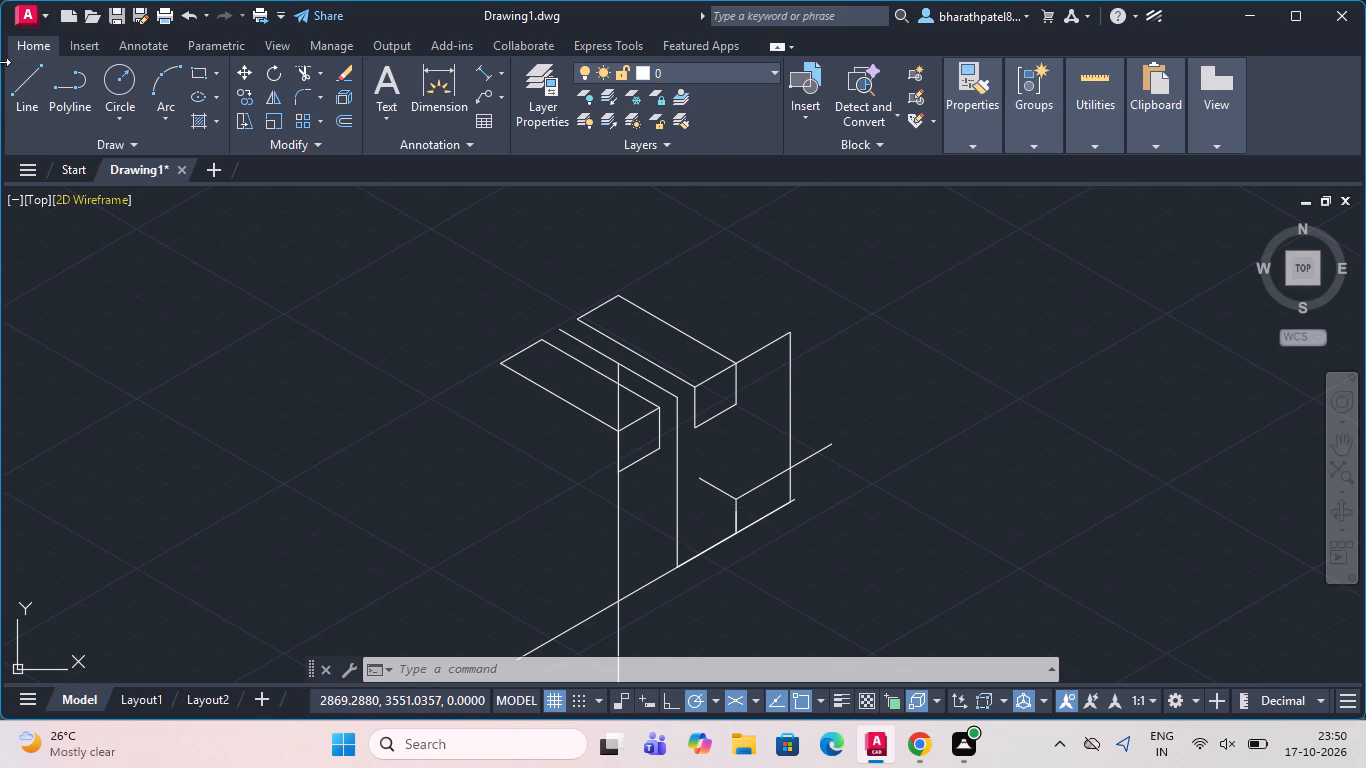
click(15, 89)
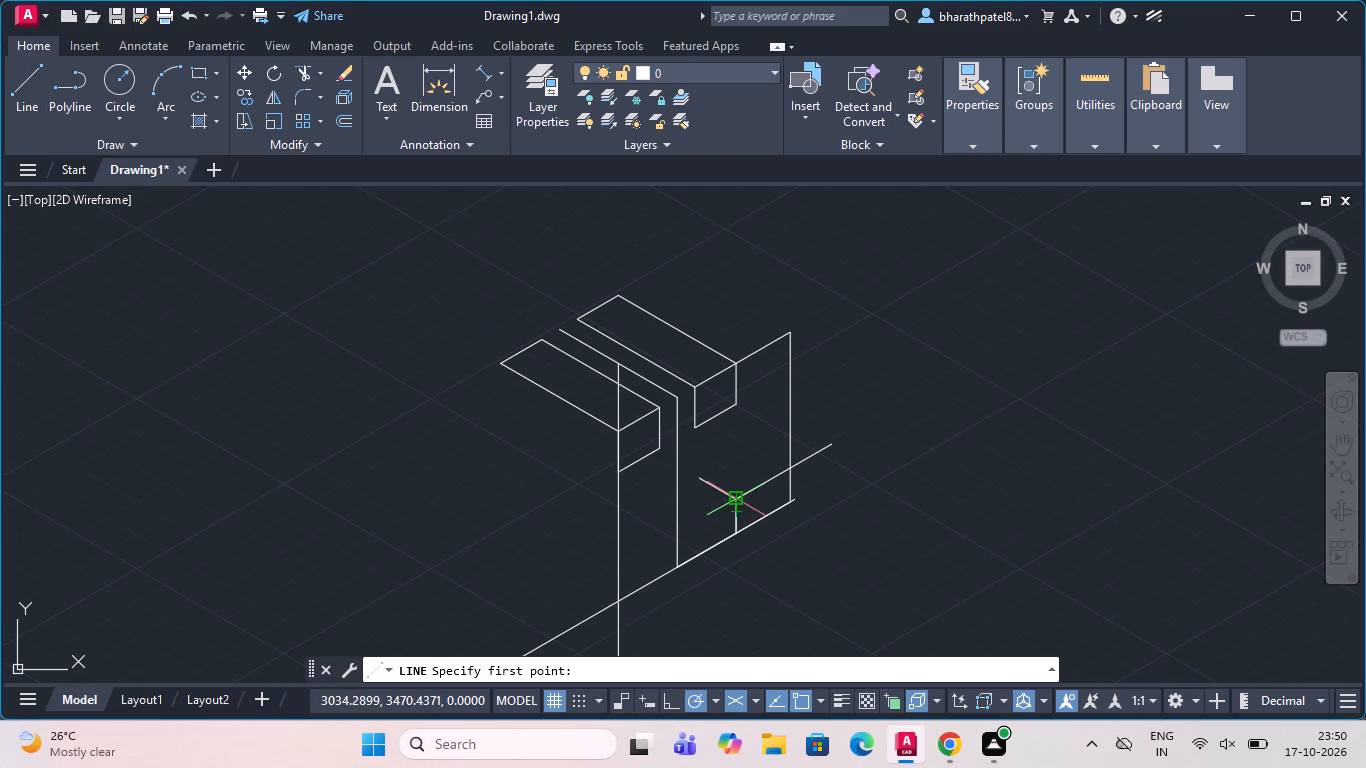
scroll(732, 493, up, 1)
drag(734, 508, 715, 510)
click(602, 580)
key(Escape)
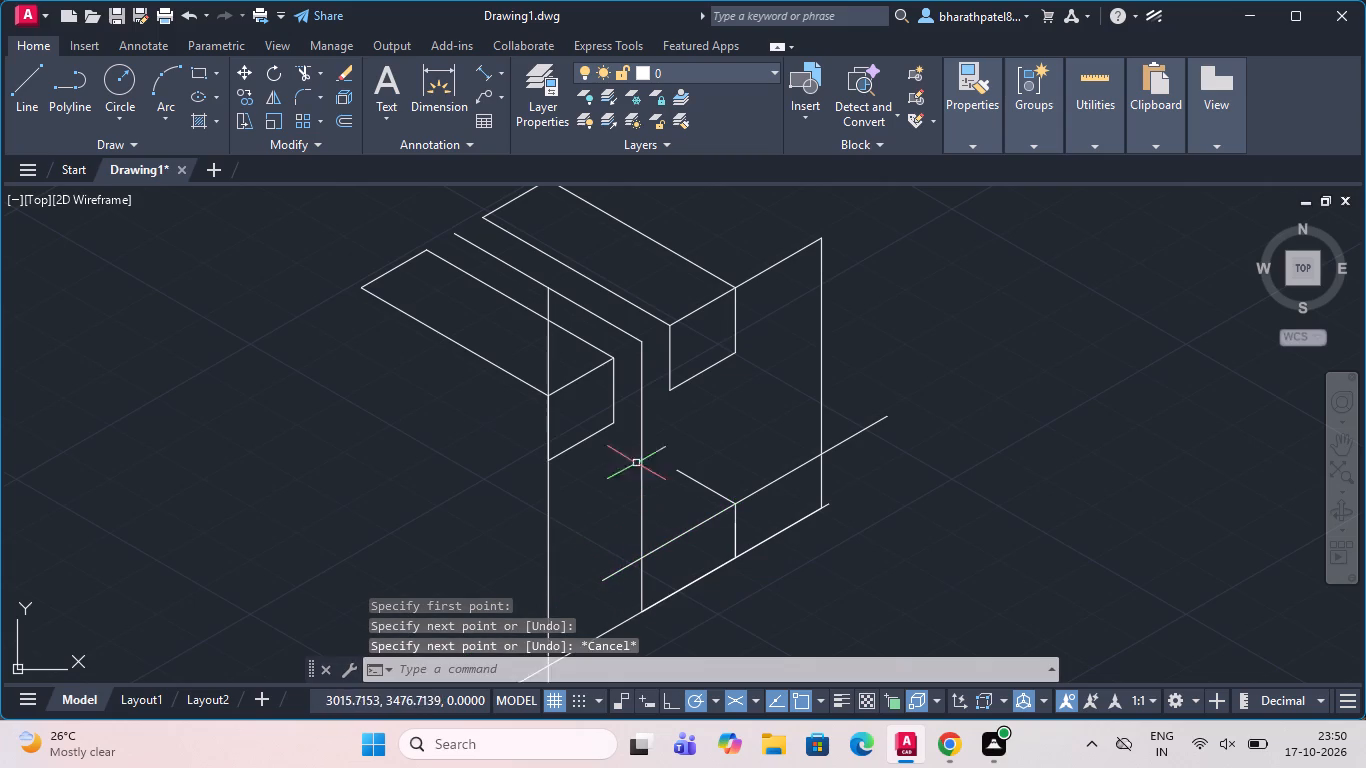
Draw an 80-unit-diameter isocircle centred where the new line parallel to the base crosses the vertical centre line.
scroll(646, 423, down, 2)
text(ell)
key(Return)
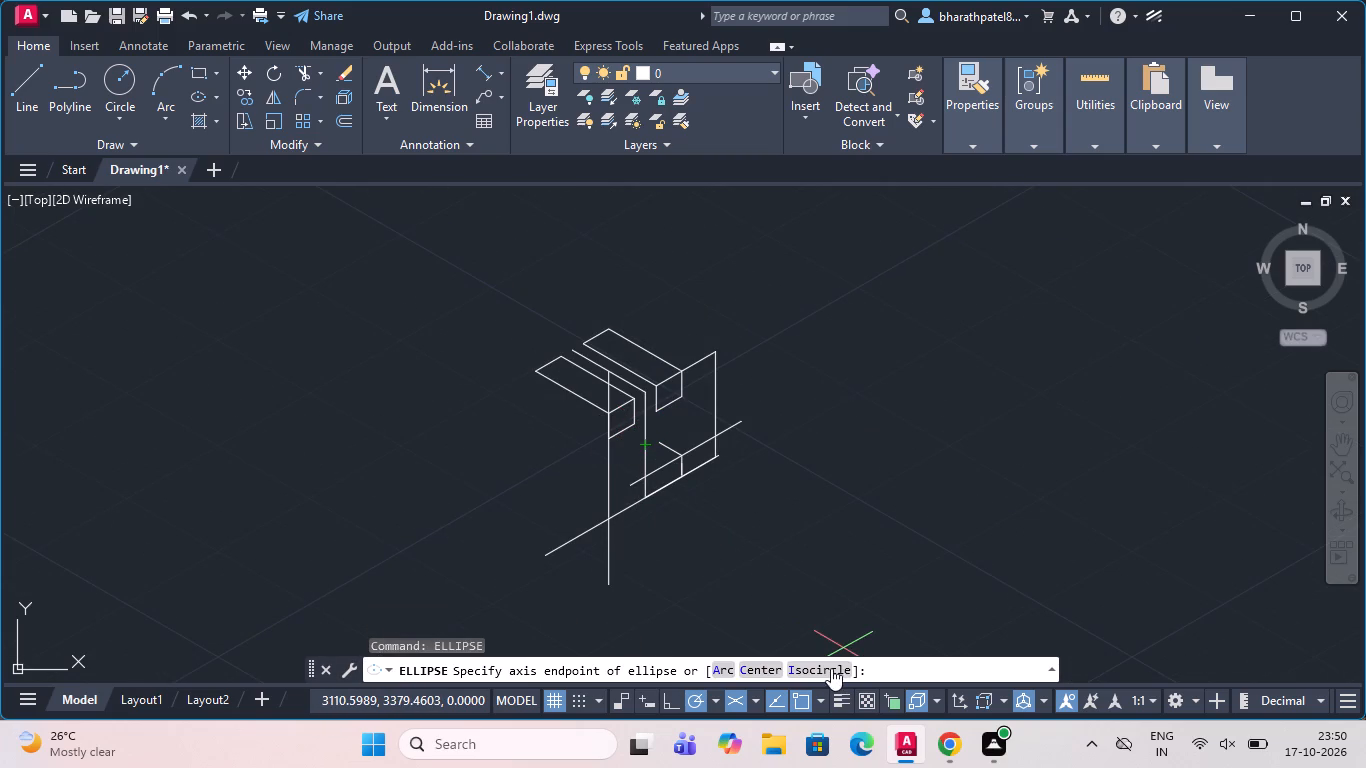
click(830, 668)
scroll(645, 475, up, 3)
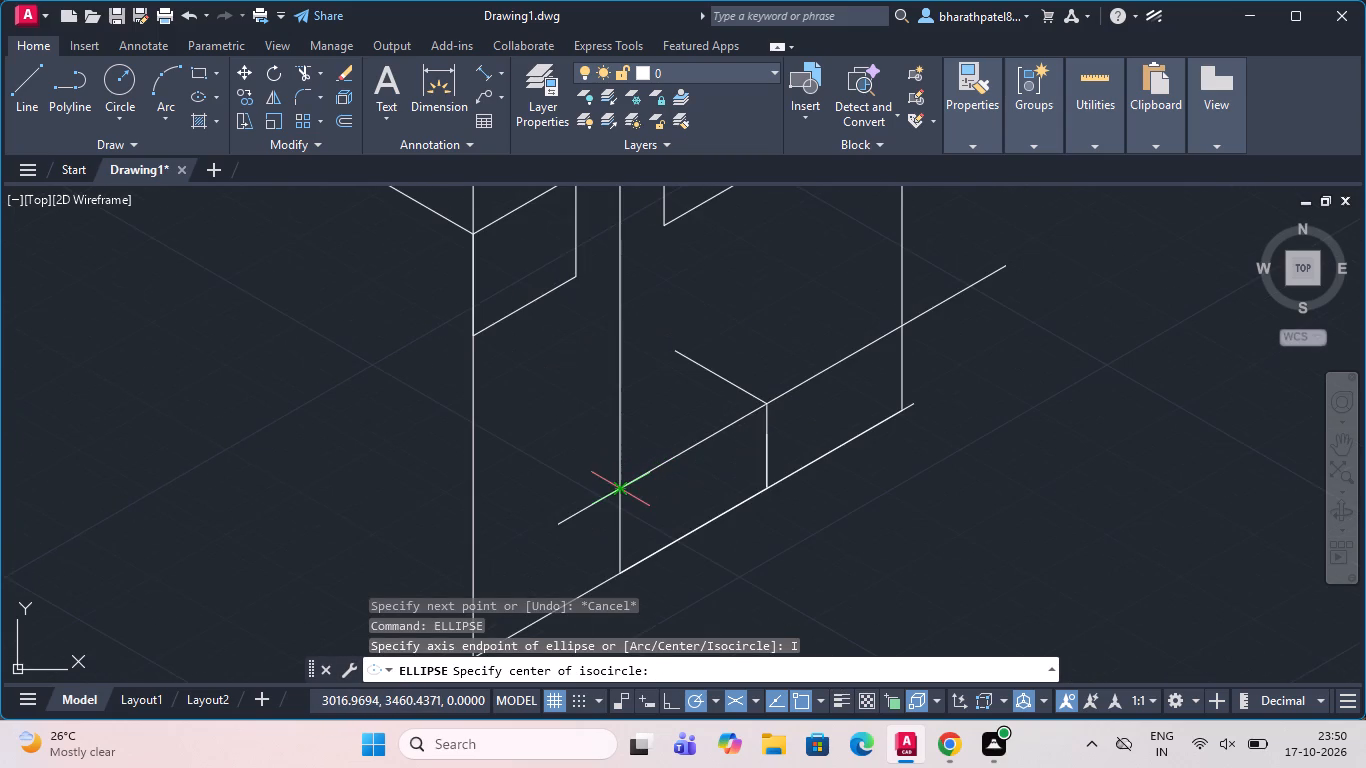
click(616, 486)
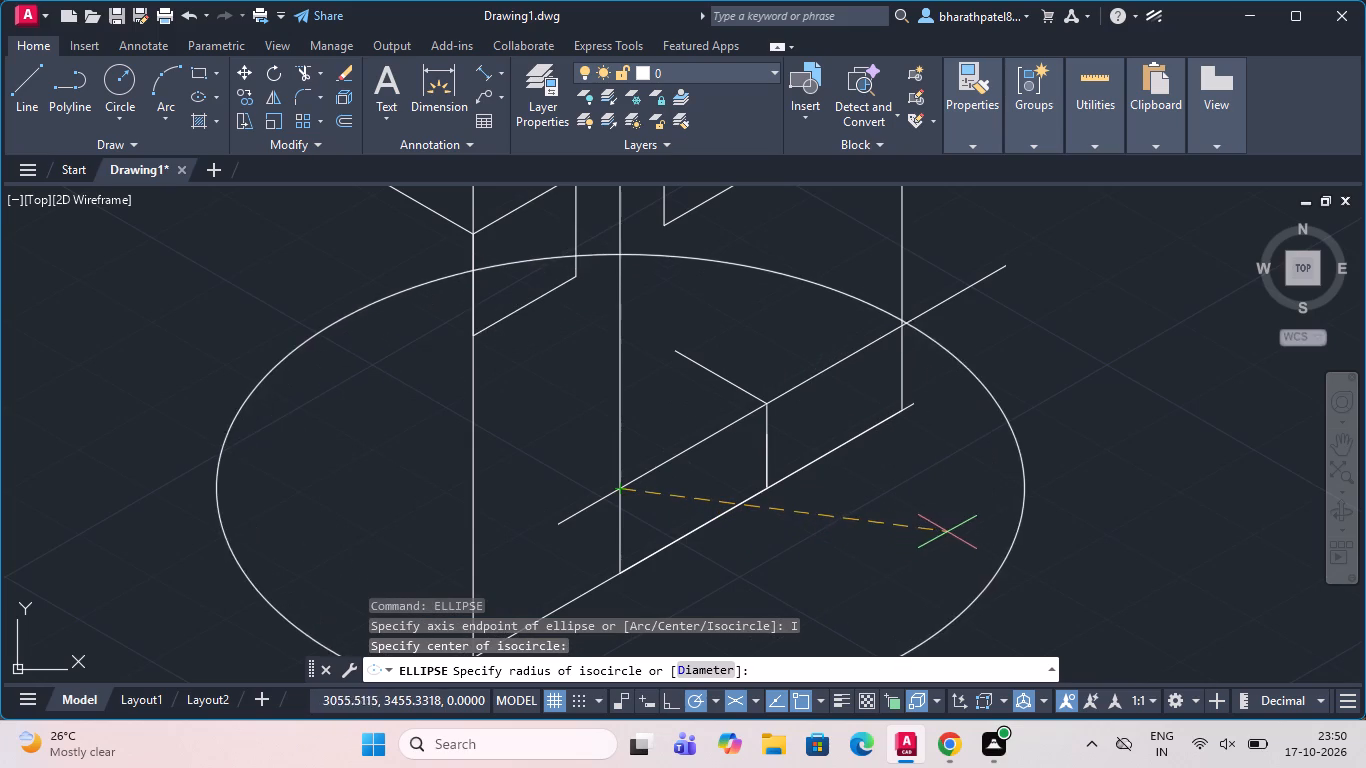
scroll(971, 532, down, 2)
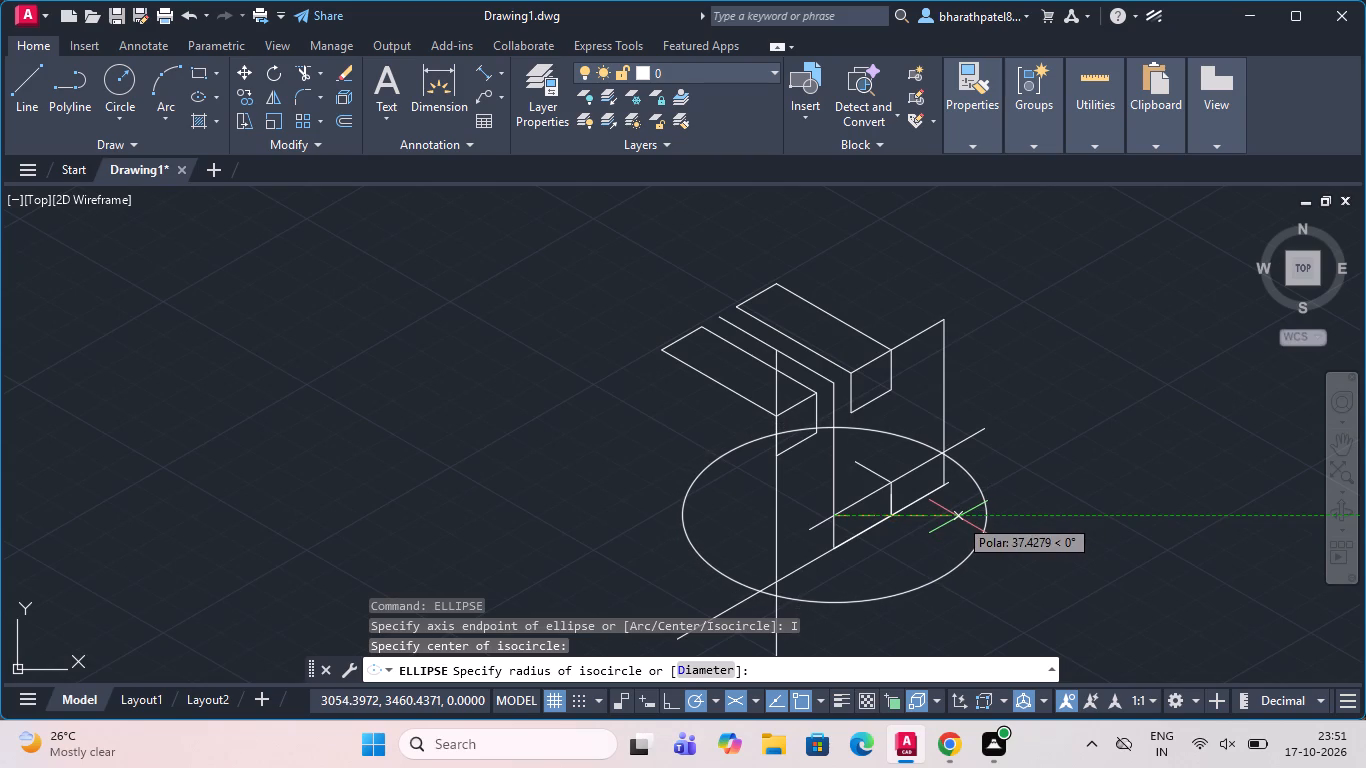
click(684, 666)
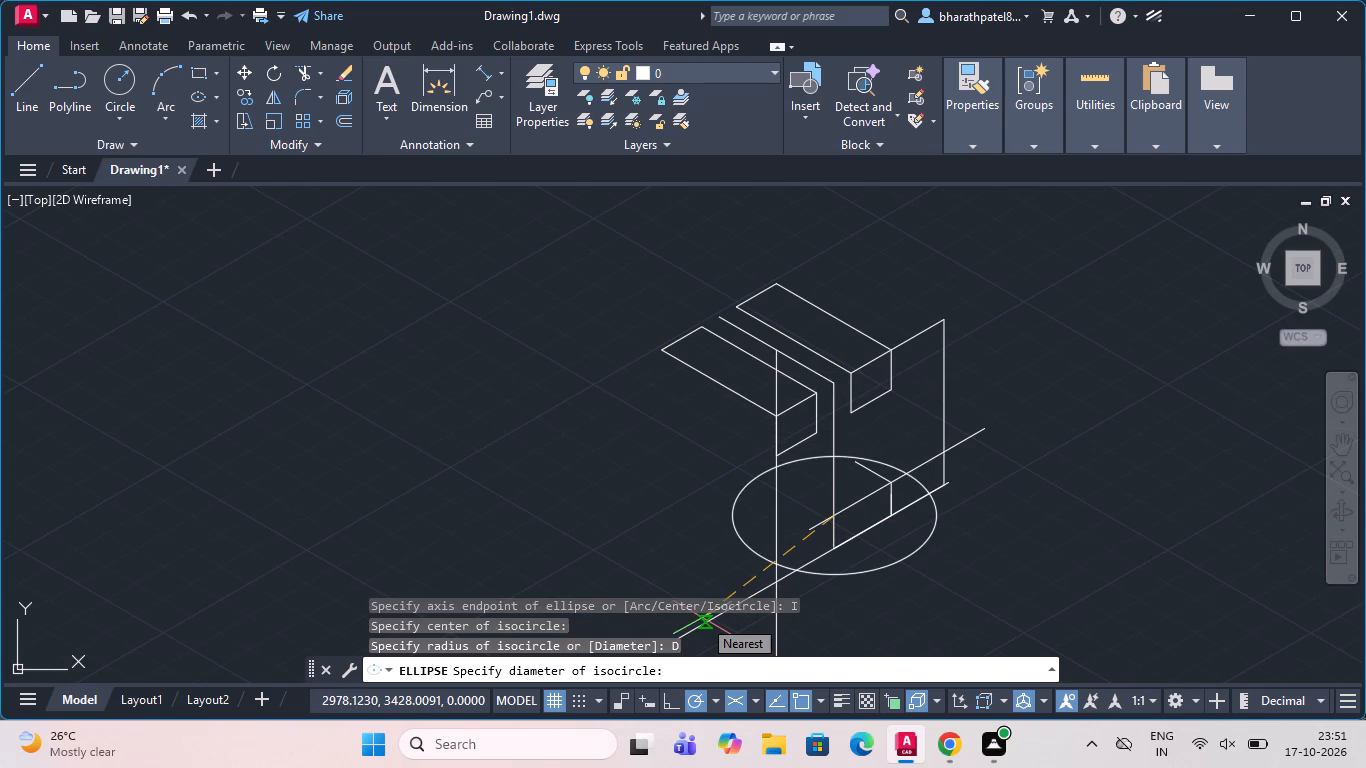
text(80)
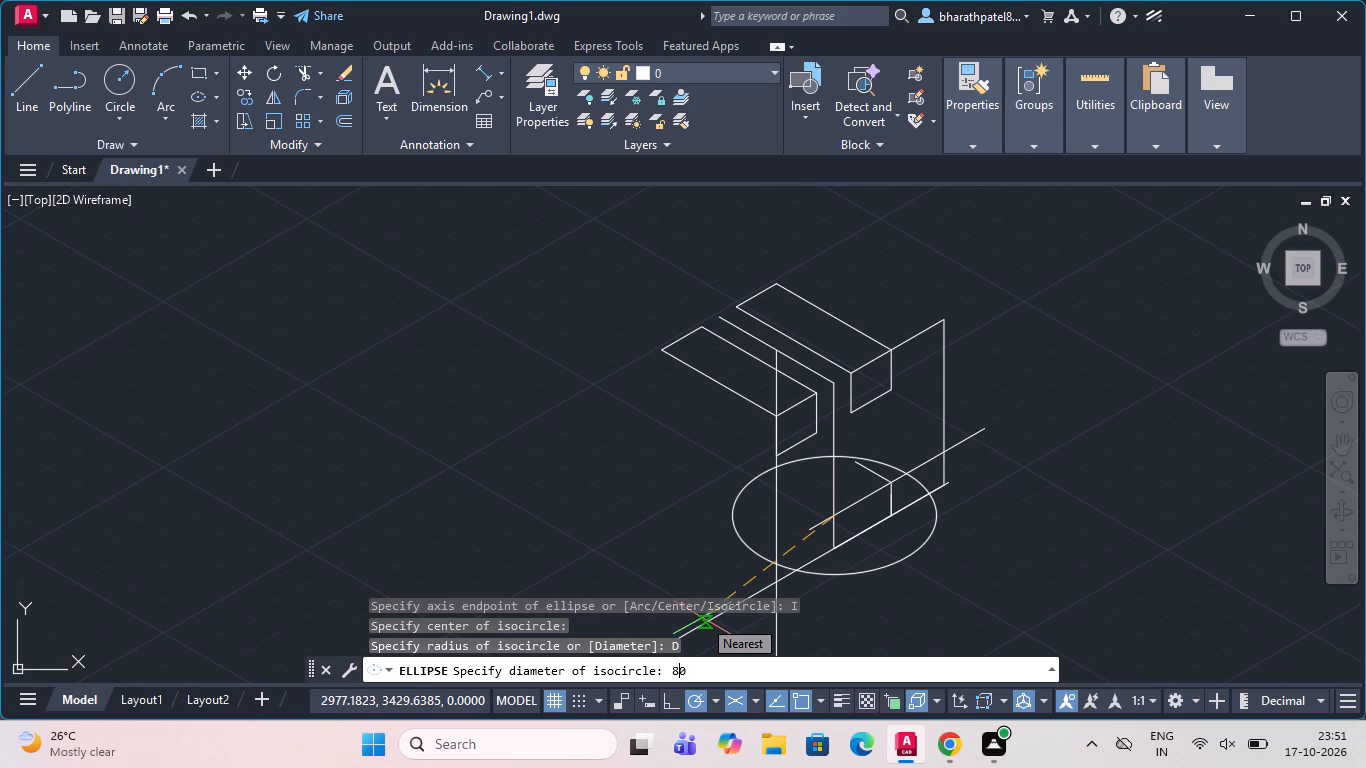
key(Return)
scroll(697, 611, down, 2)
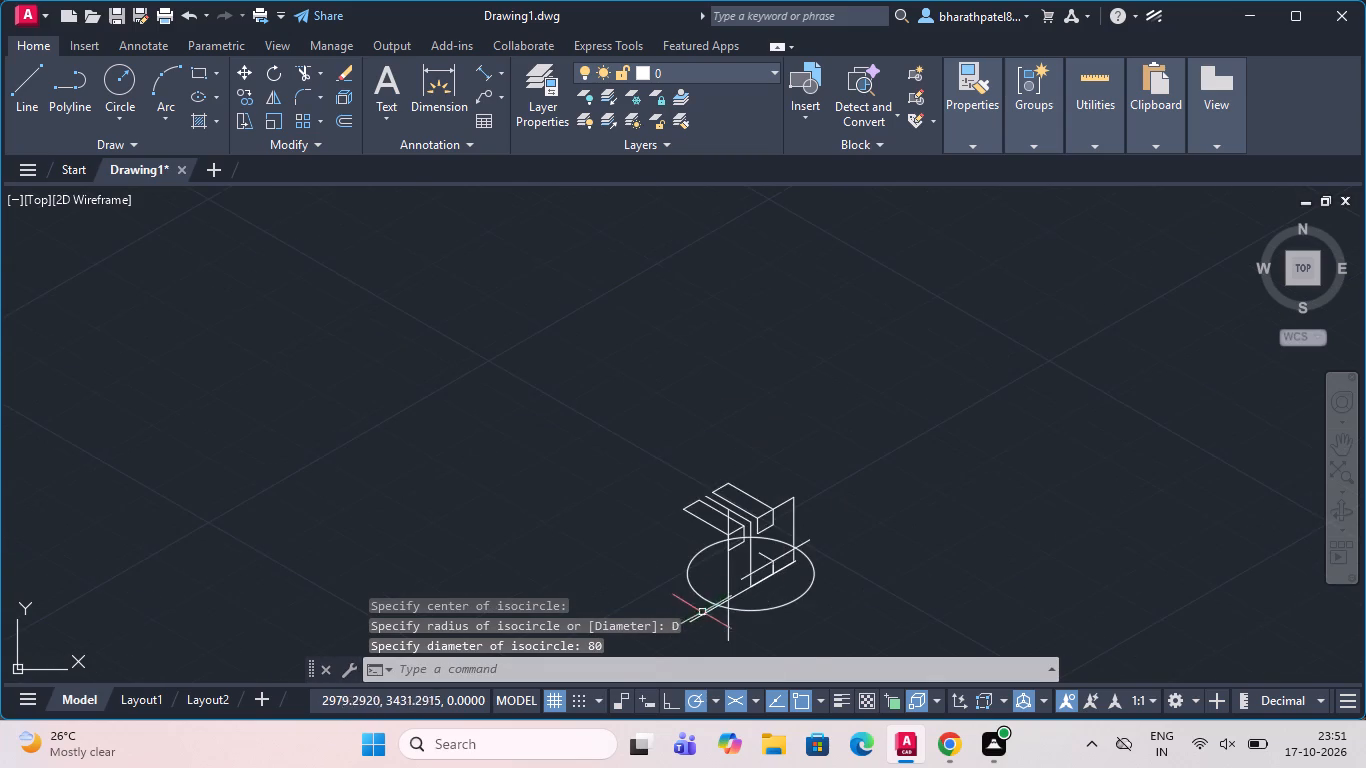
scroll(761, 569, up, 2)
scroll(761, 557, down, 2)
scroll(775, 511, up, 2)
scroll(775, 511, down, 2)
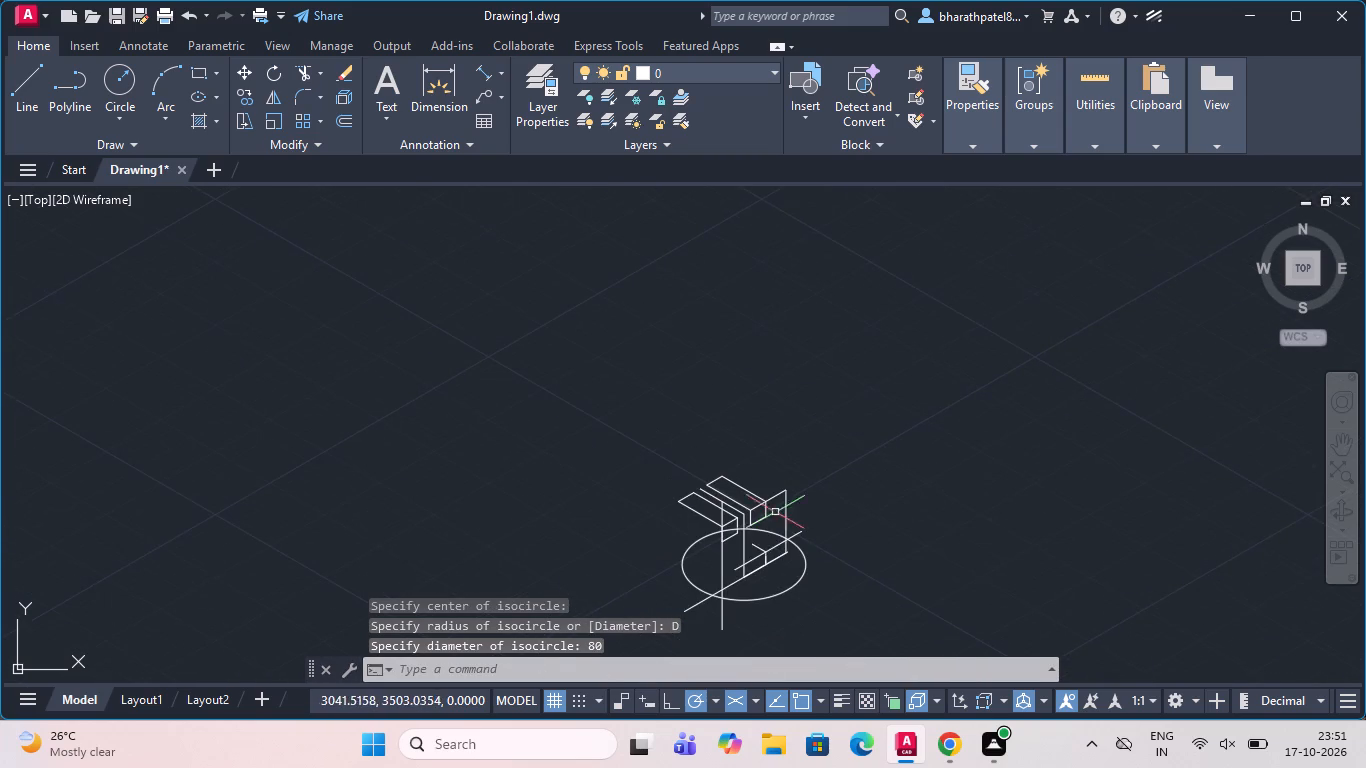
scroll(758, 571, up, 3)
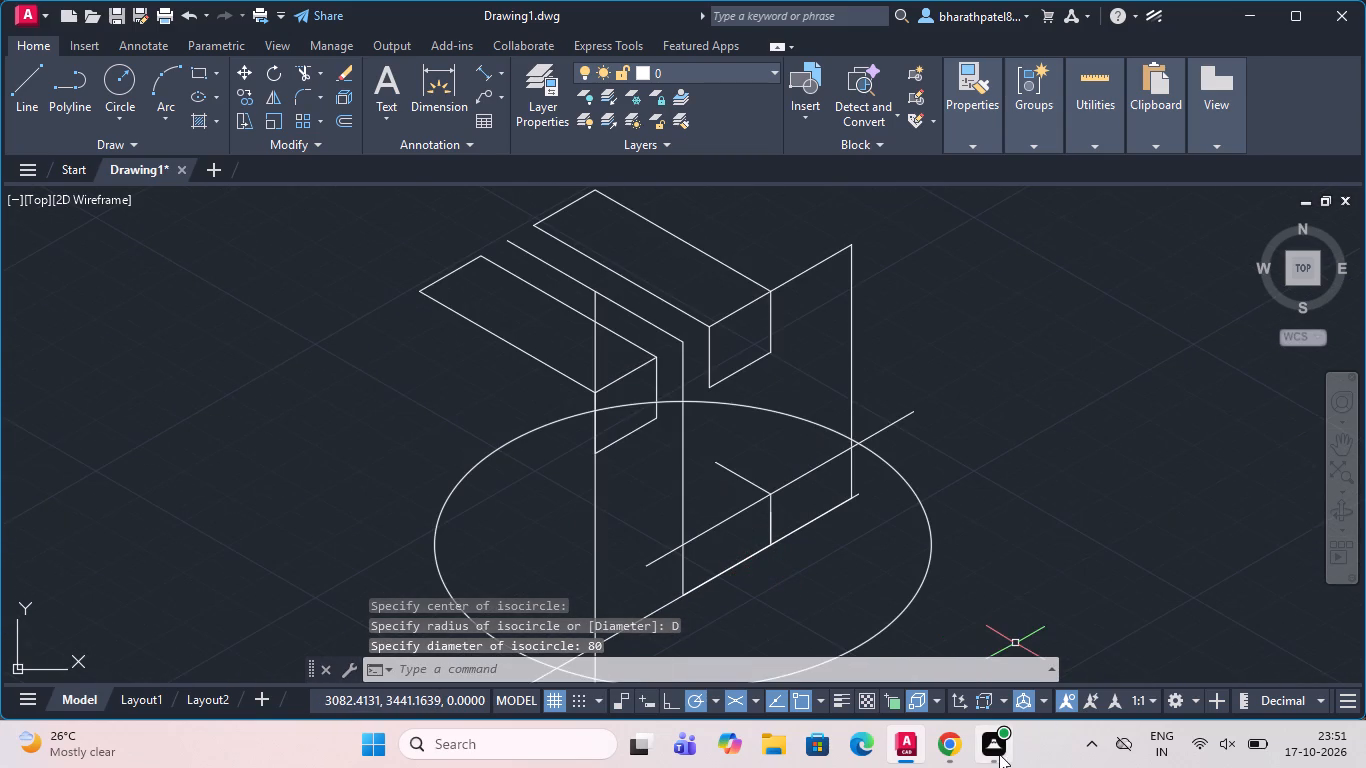
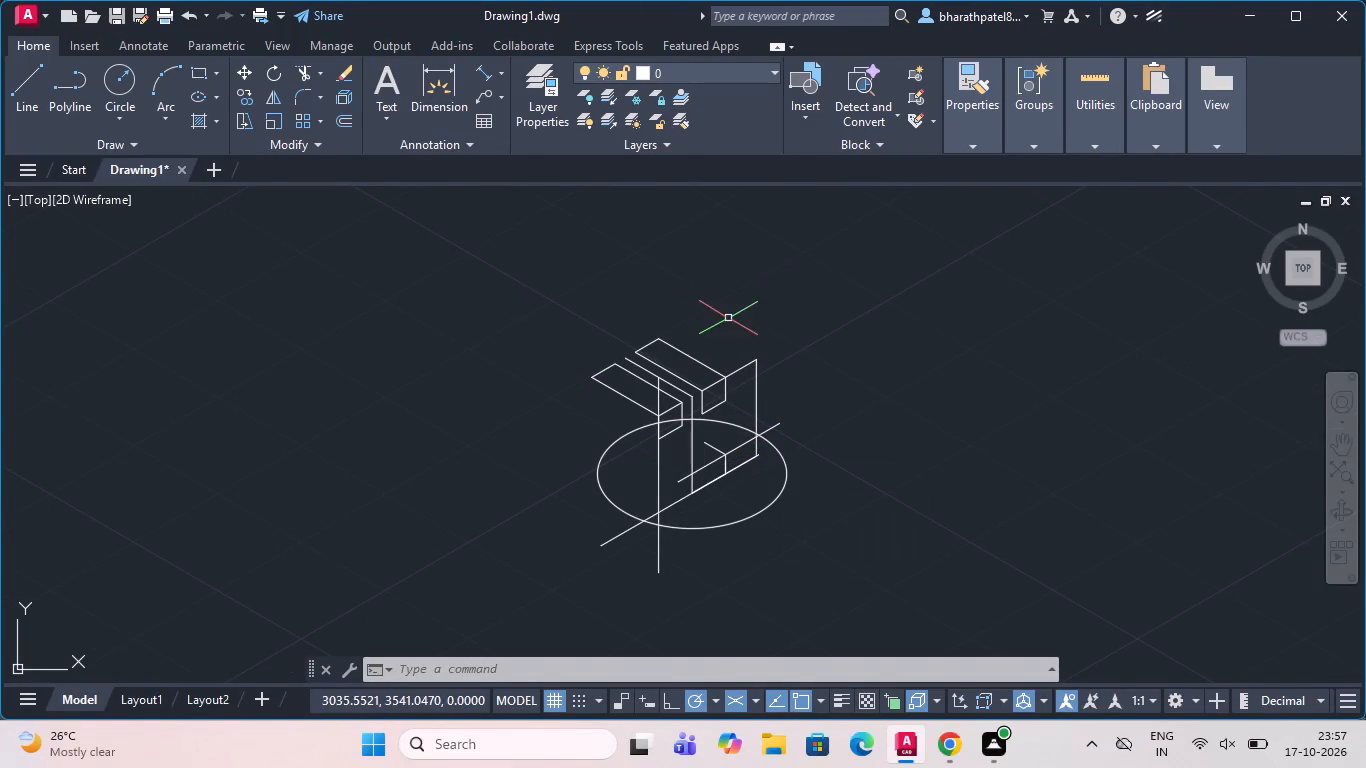
Draw a vertical line about 28 units long from the lower inner corner of the block's right arm down to the 10-unit step's upper corner.
scroll(728, 318, up, 2)
scroll(724, 311, down, 1)
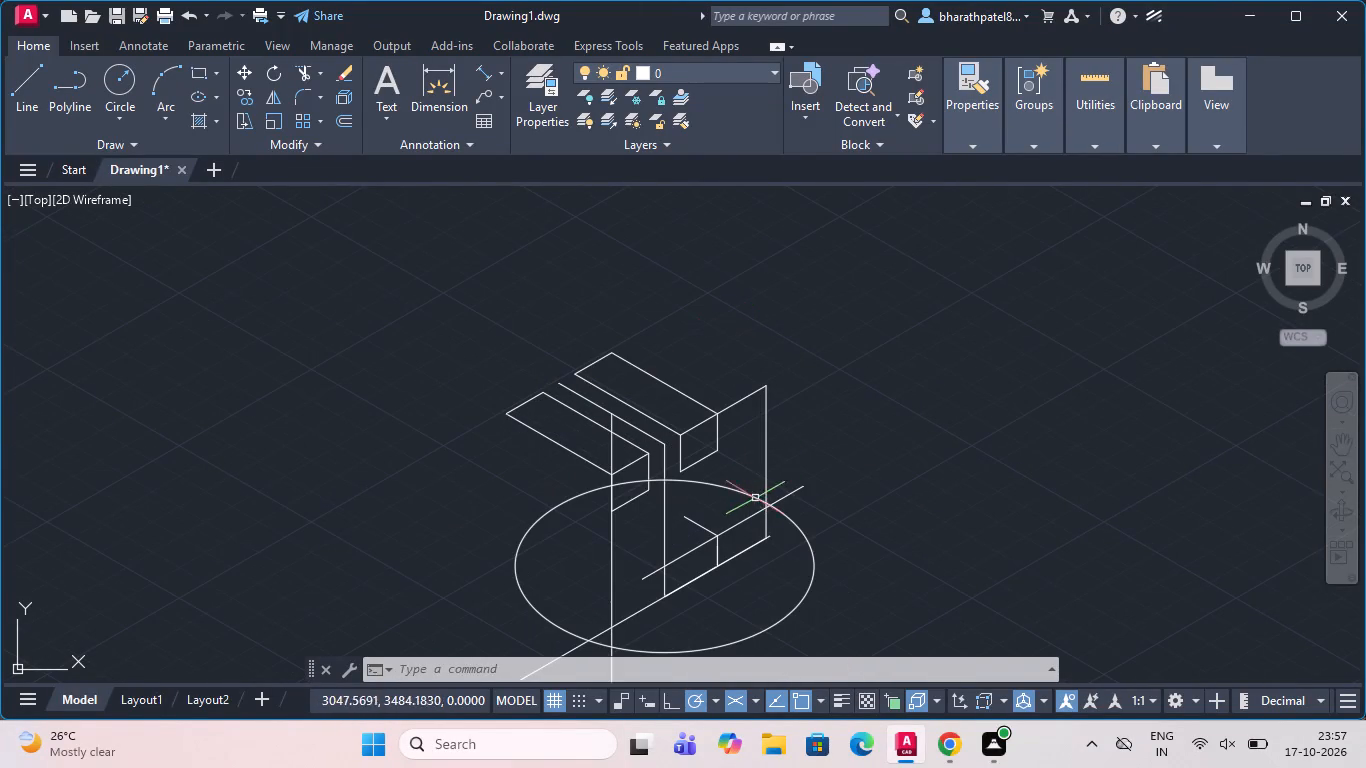
scroll(742, 498, up, 1)
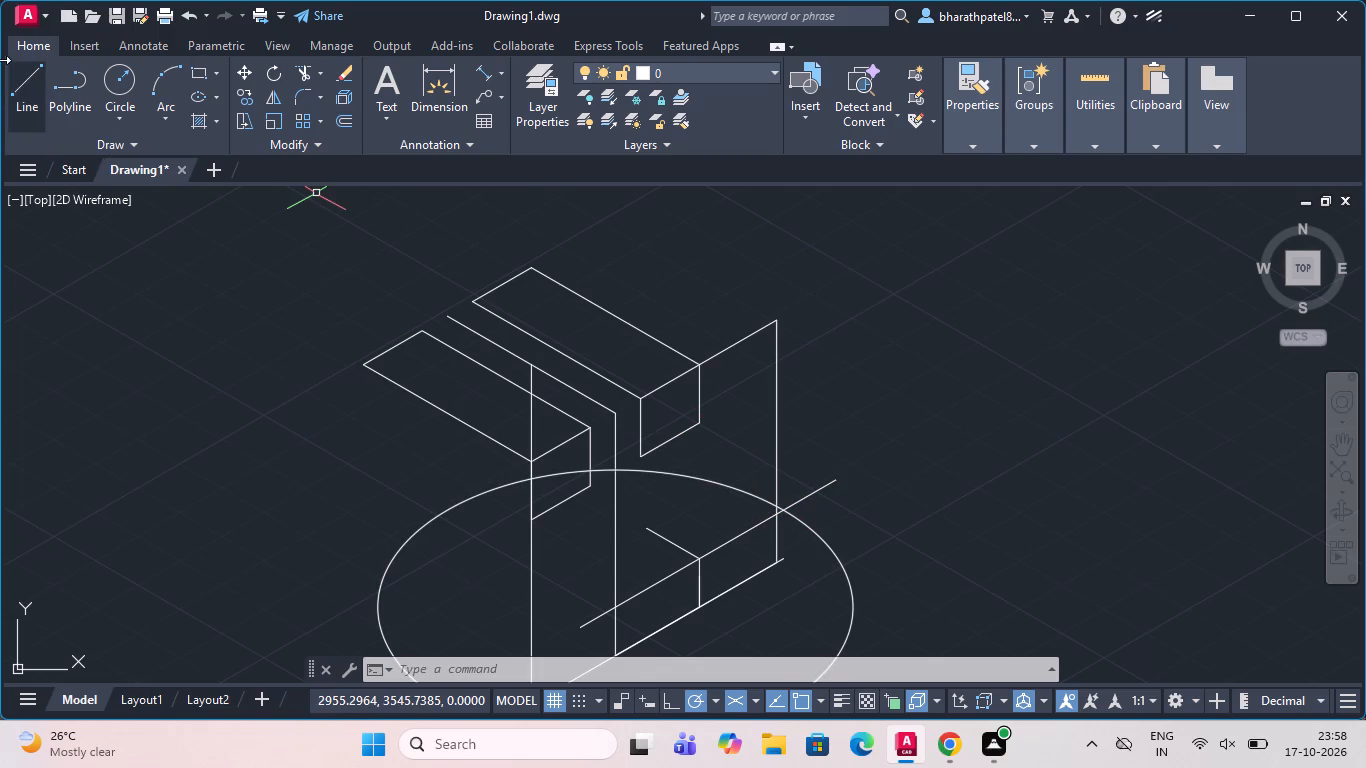
click(21, 88)
scroll(737, 454, up, 2)
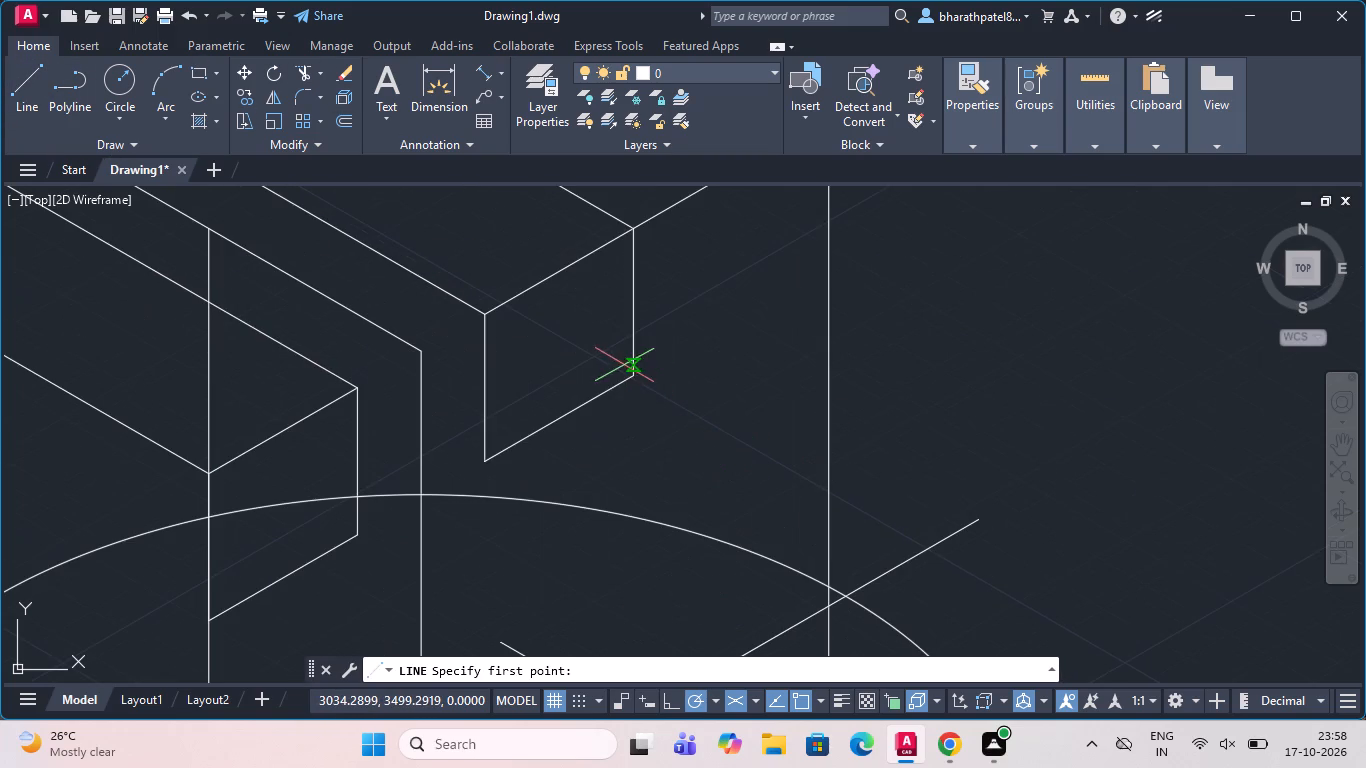
click(628, 371)
scroll(628, 370, down, 3)
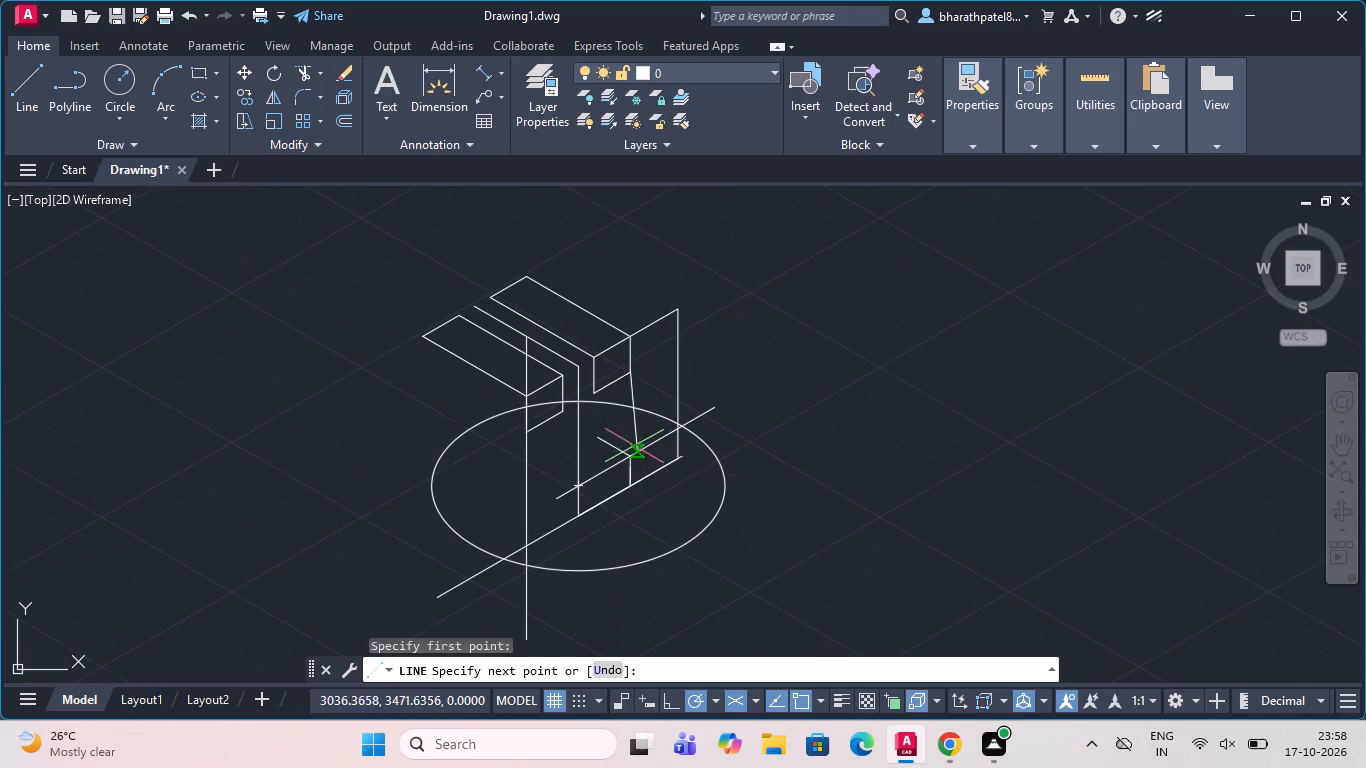
scroll(634, 447, up, 3)
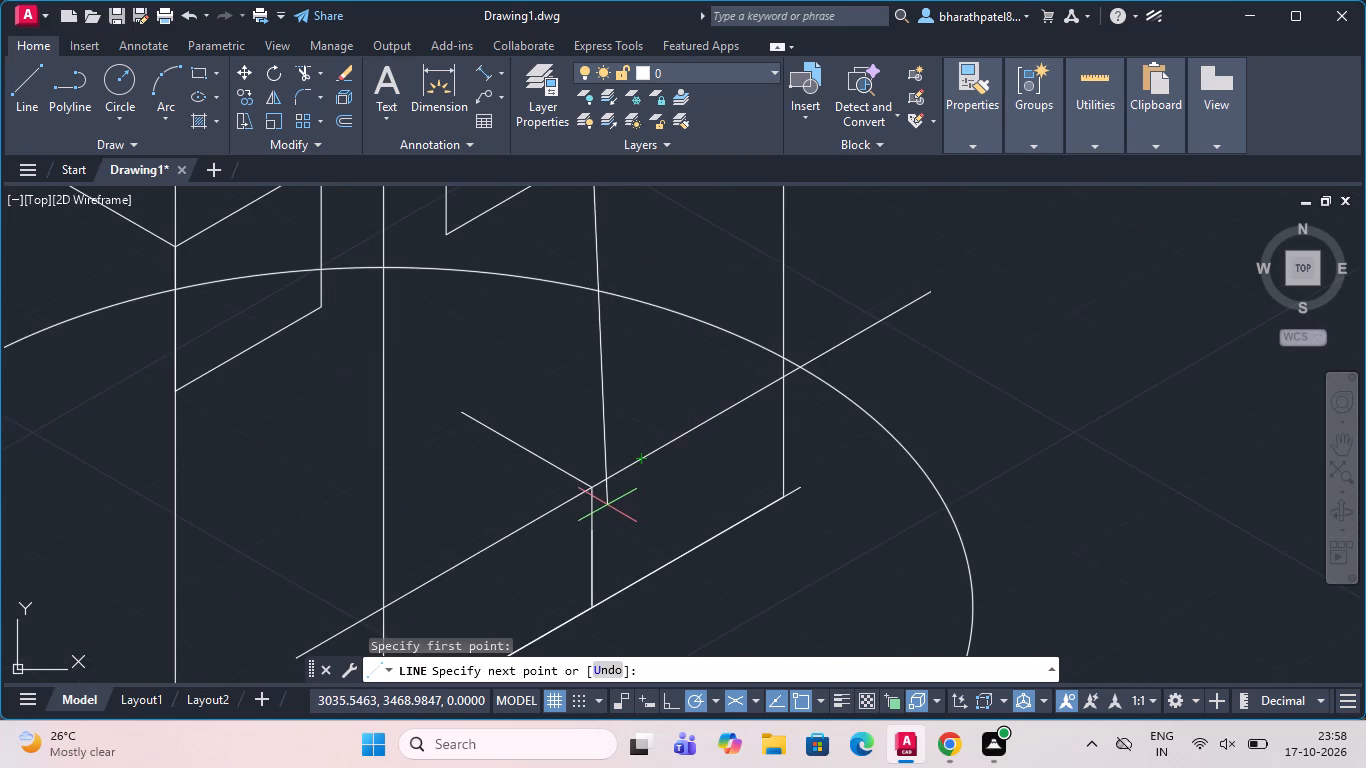
scroll(605, 495, up, 2)
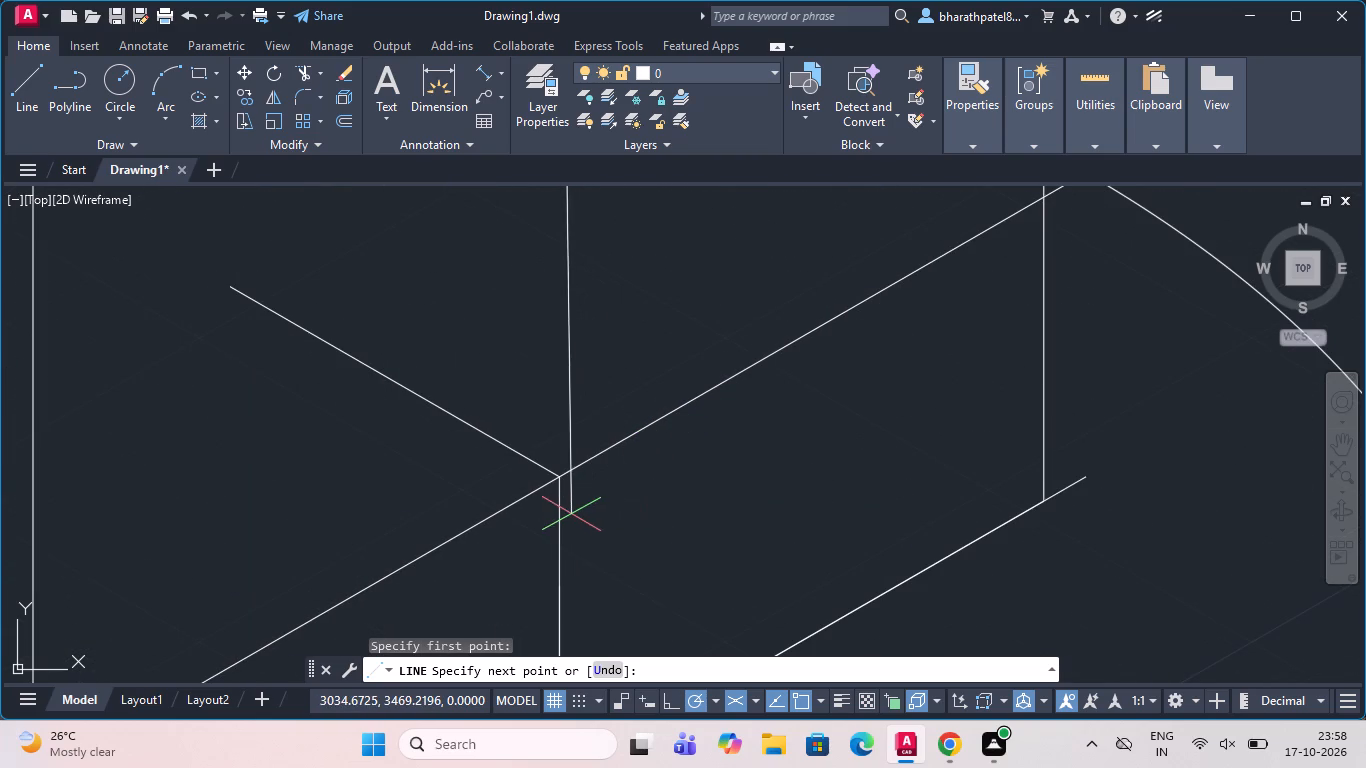
scroll(575, 516, down, 3)
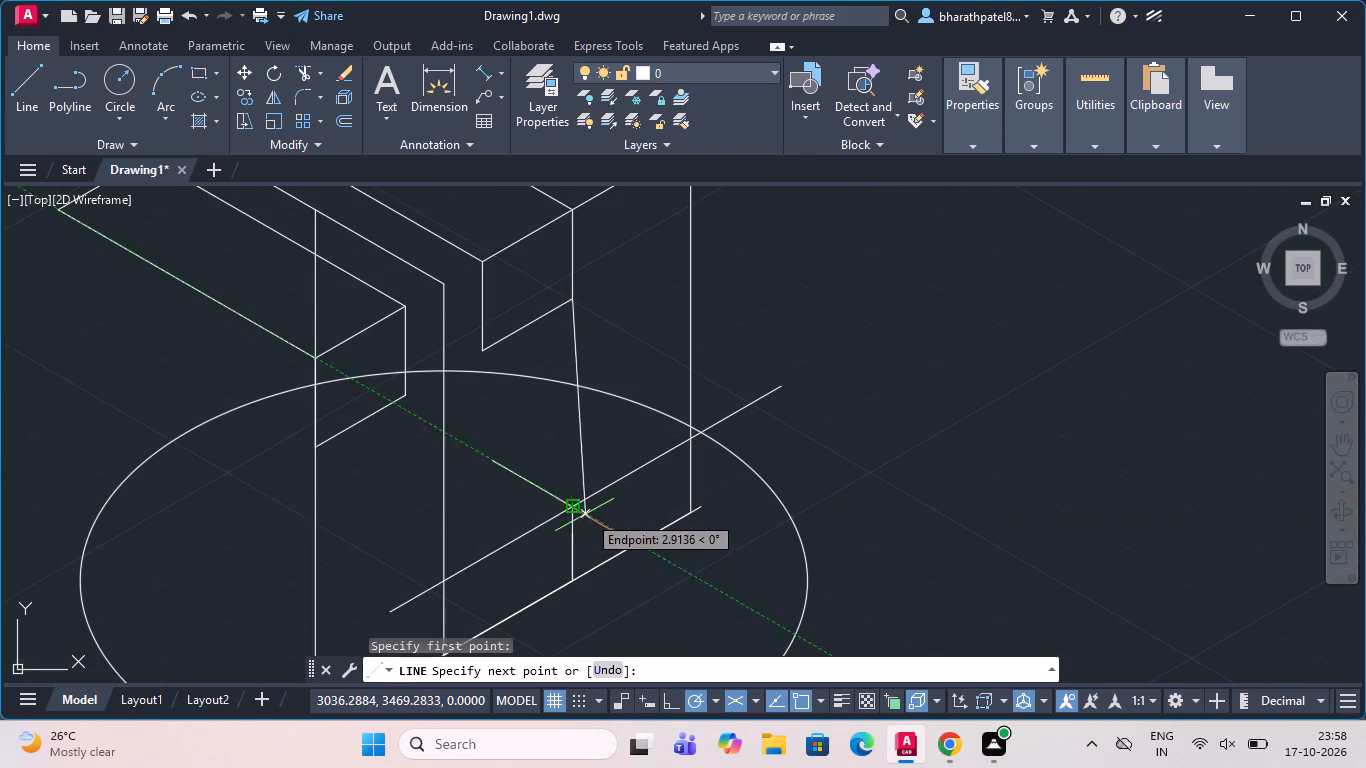
scroll(576, 521, up, 1)
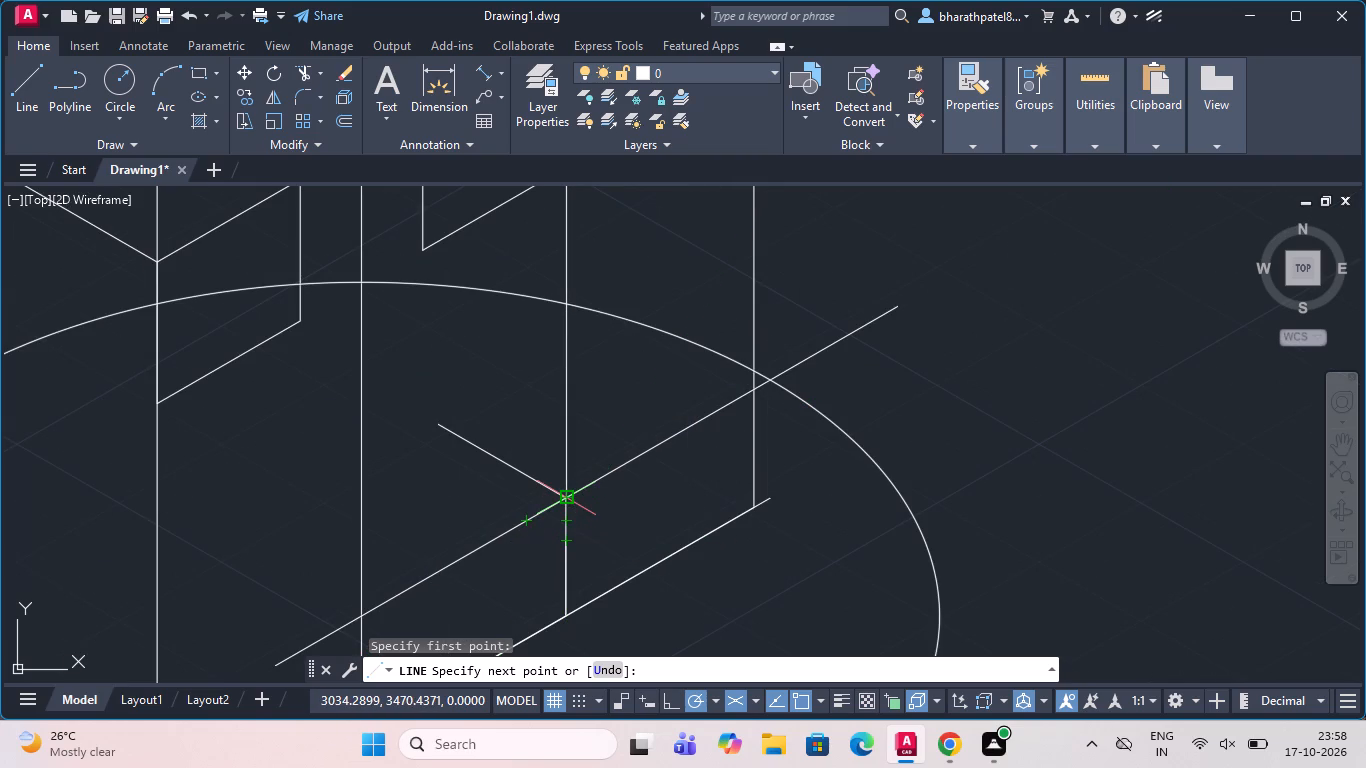
click(564, 501)
key(Escape)
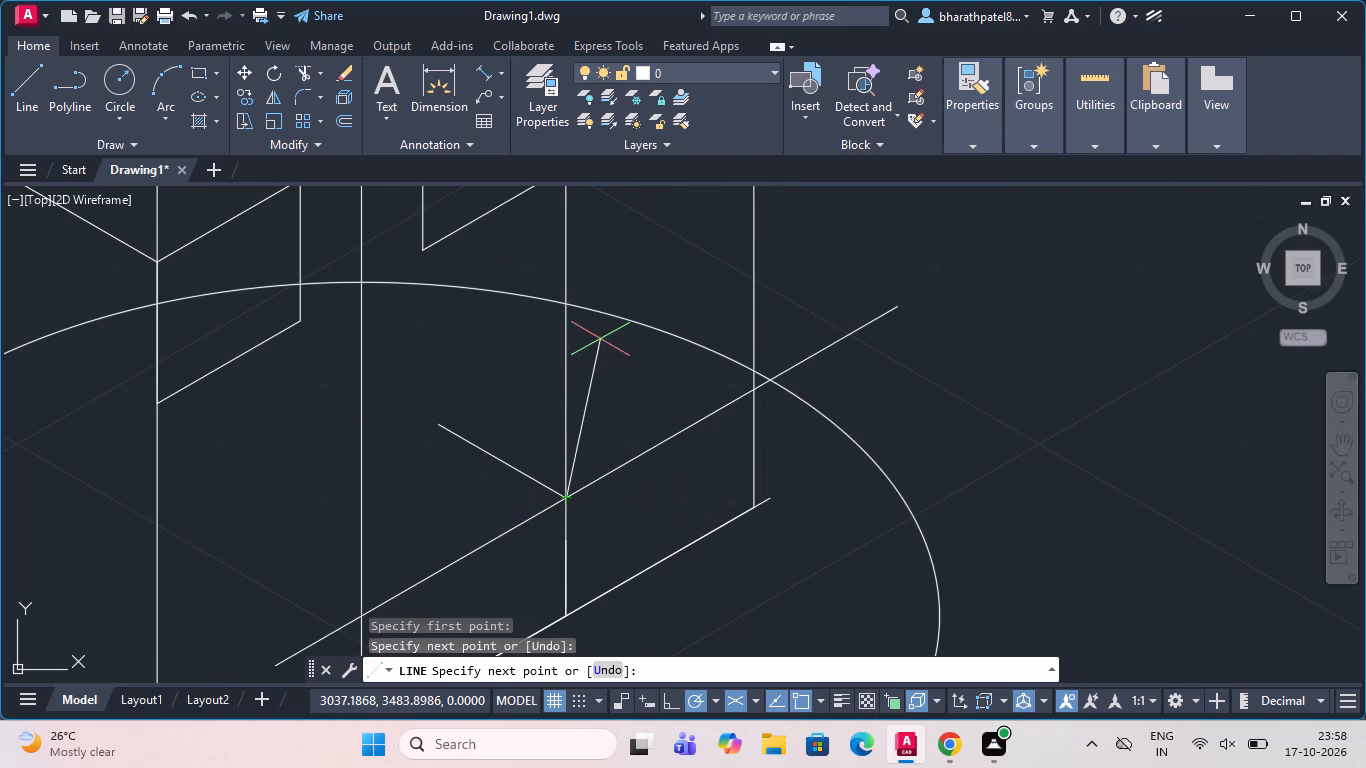
Measure the aligned distance from the right arm's lower corner to the upper corner of the 10-unit step, without placing a dimension.
click(489, 70)
scroll(504, 356, down, 2)
scroll(523, 267, up, 2)
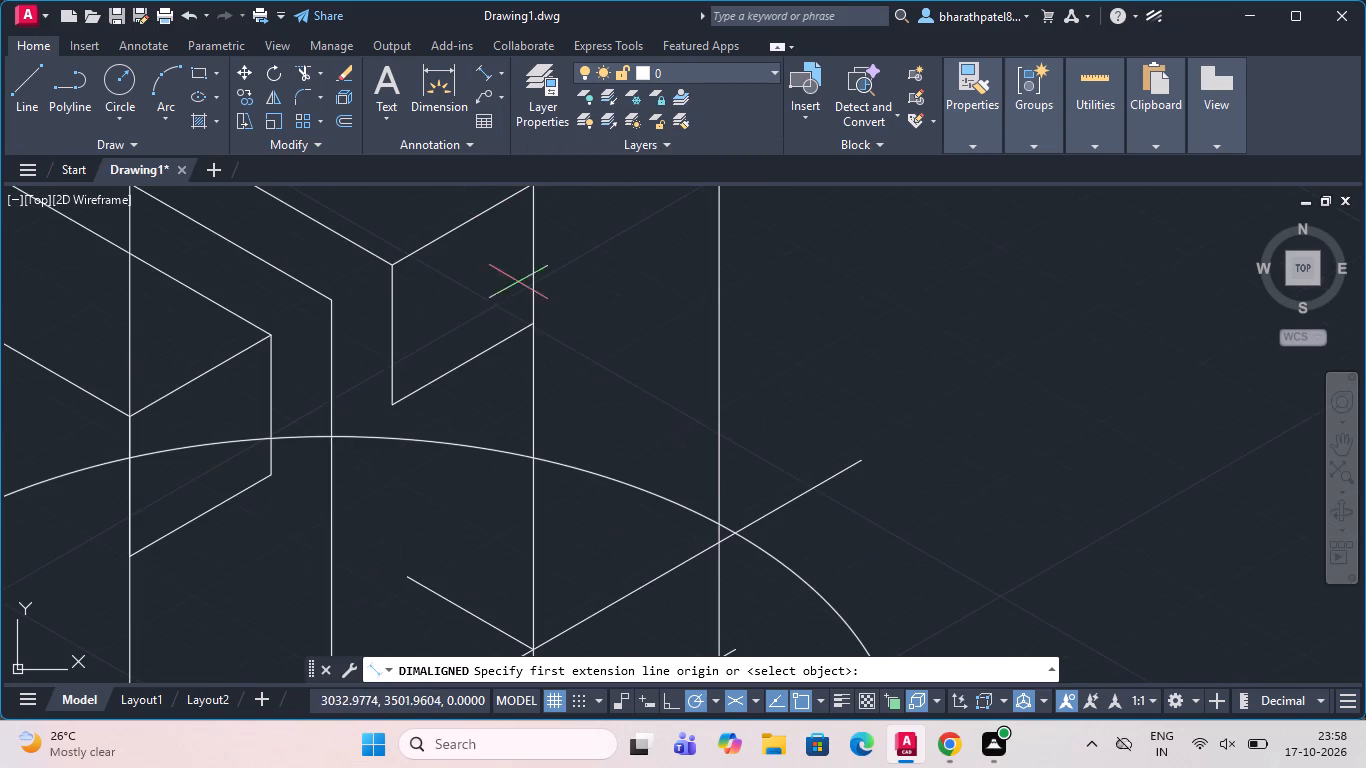
click(535, 328)
scroll(535, 328, down, 3)
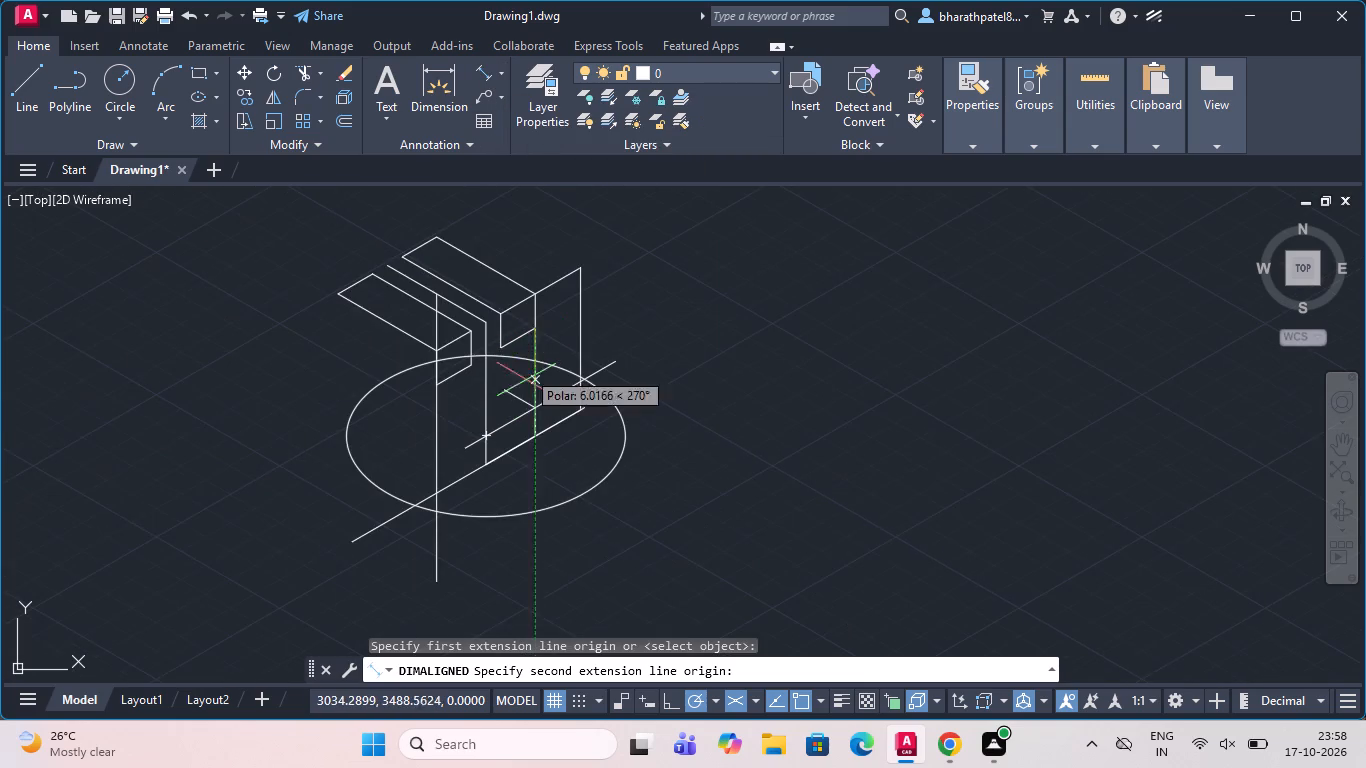
scroll(523, 404, up, 3)
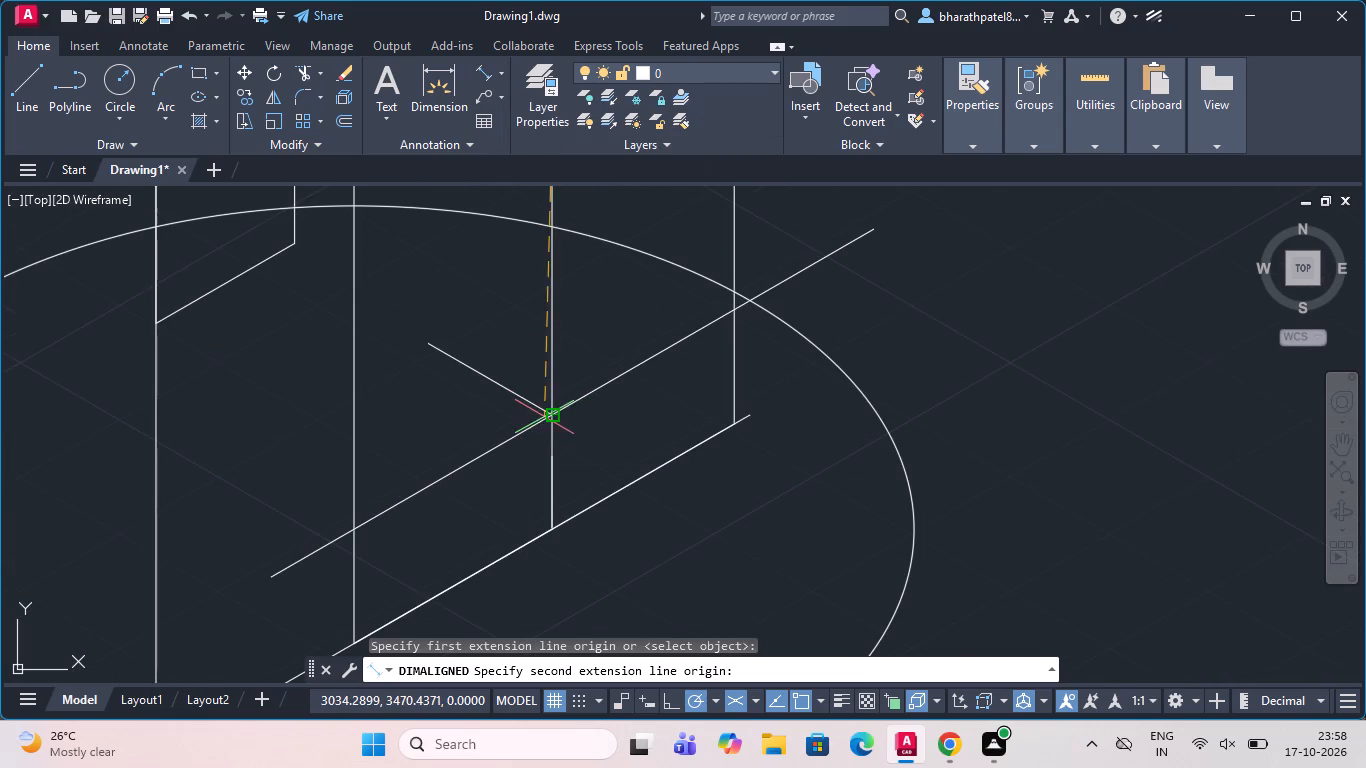
click(551, 418)
scroll(550, 412, down, 1)
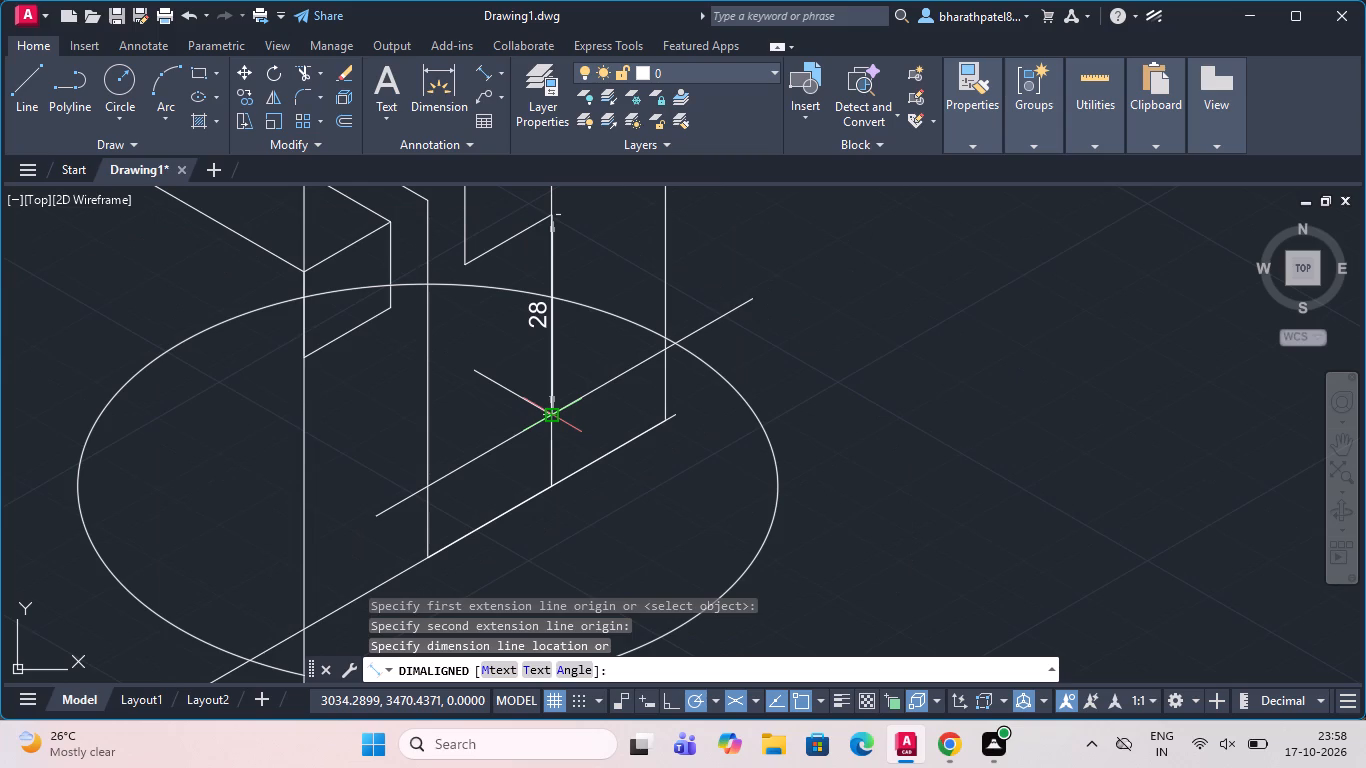
key(Escape)
Measure the aligned distance from the right arm's lower corner to the foot of the 10-unit step, without placing a dimension.
scroll(535, 390, down, 2)
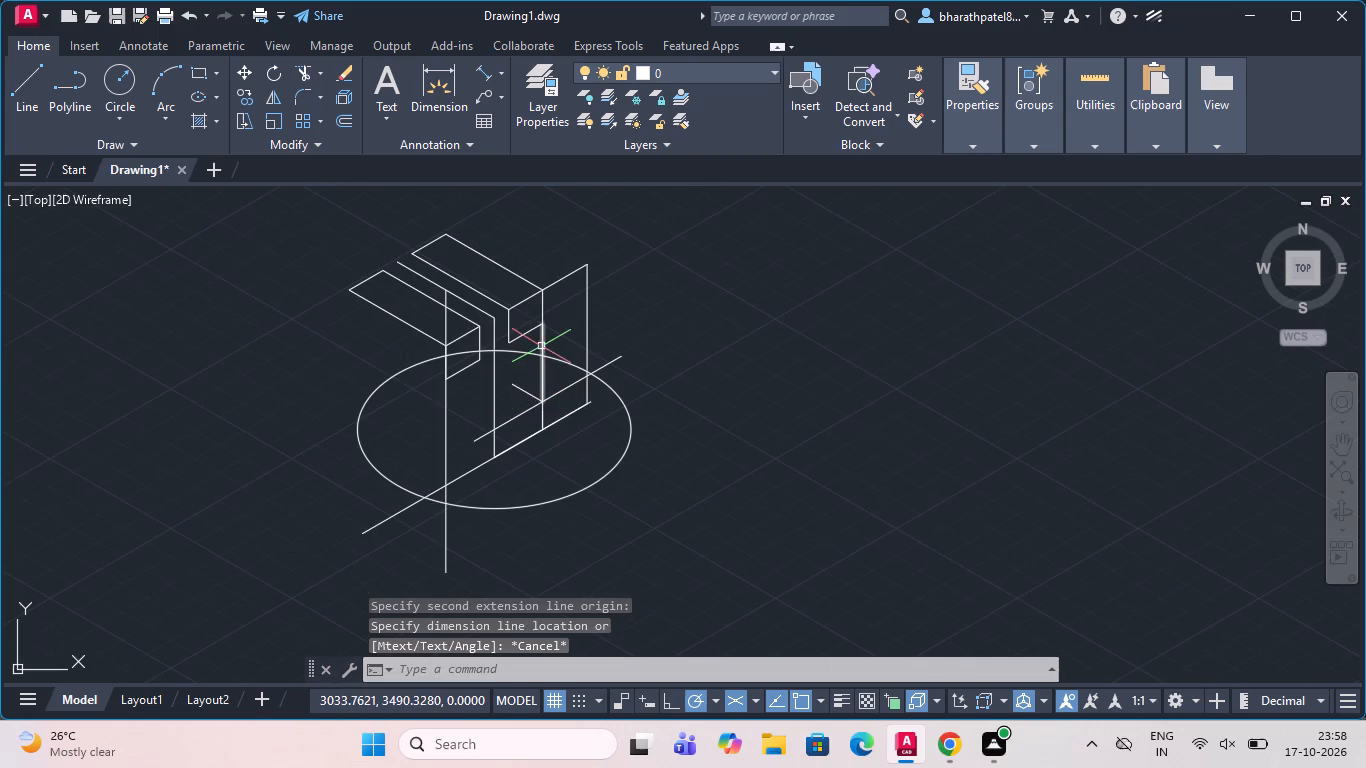
scroll(541, 346, up, 2)
click(487, 70)
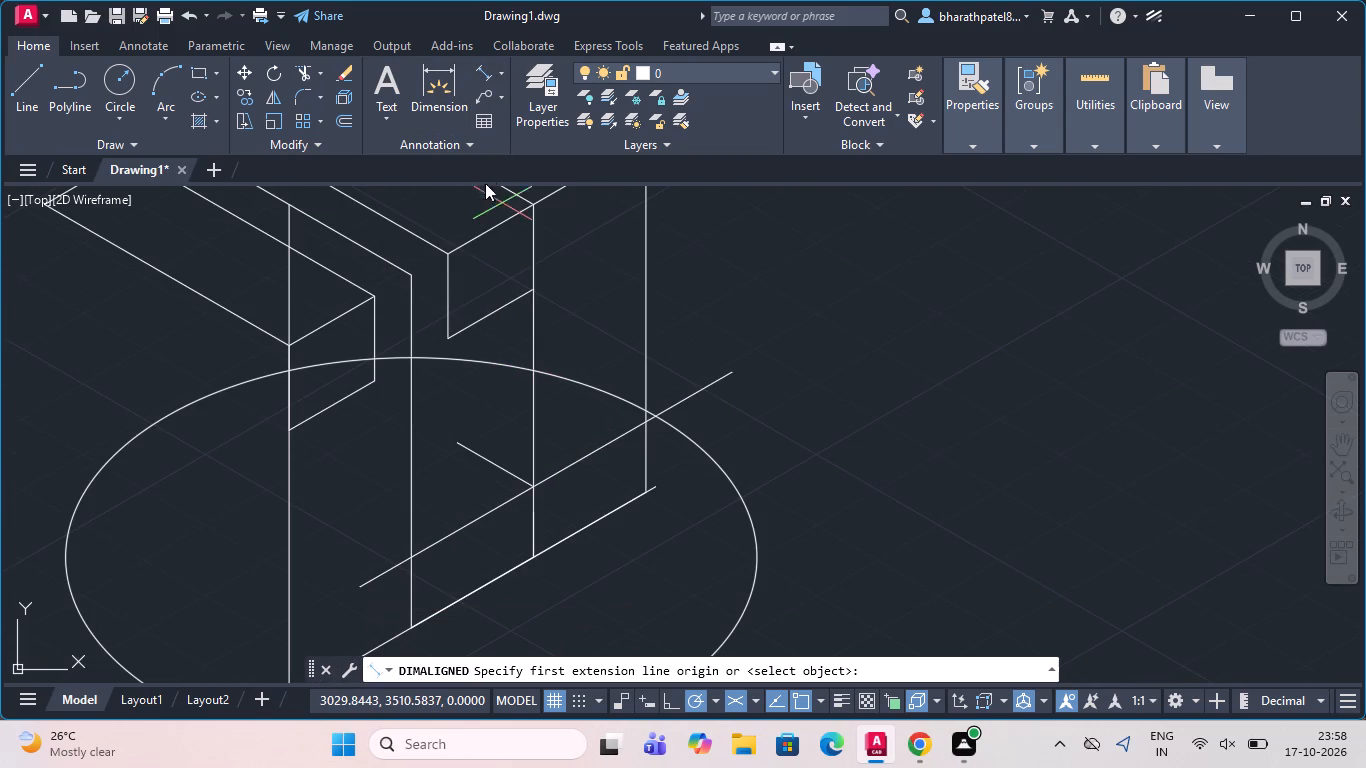
click(529, 288)
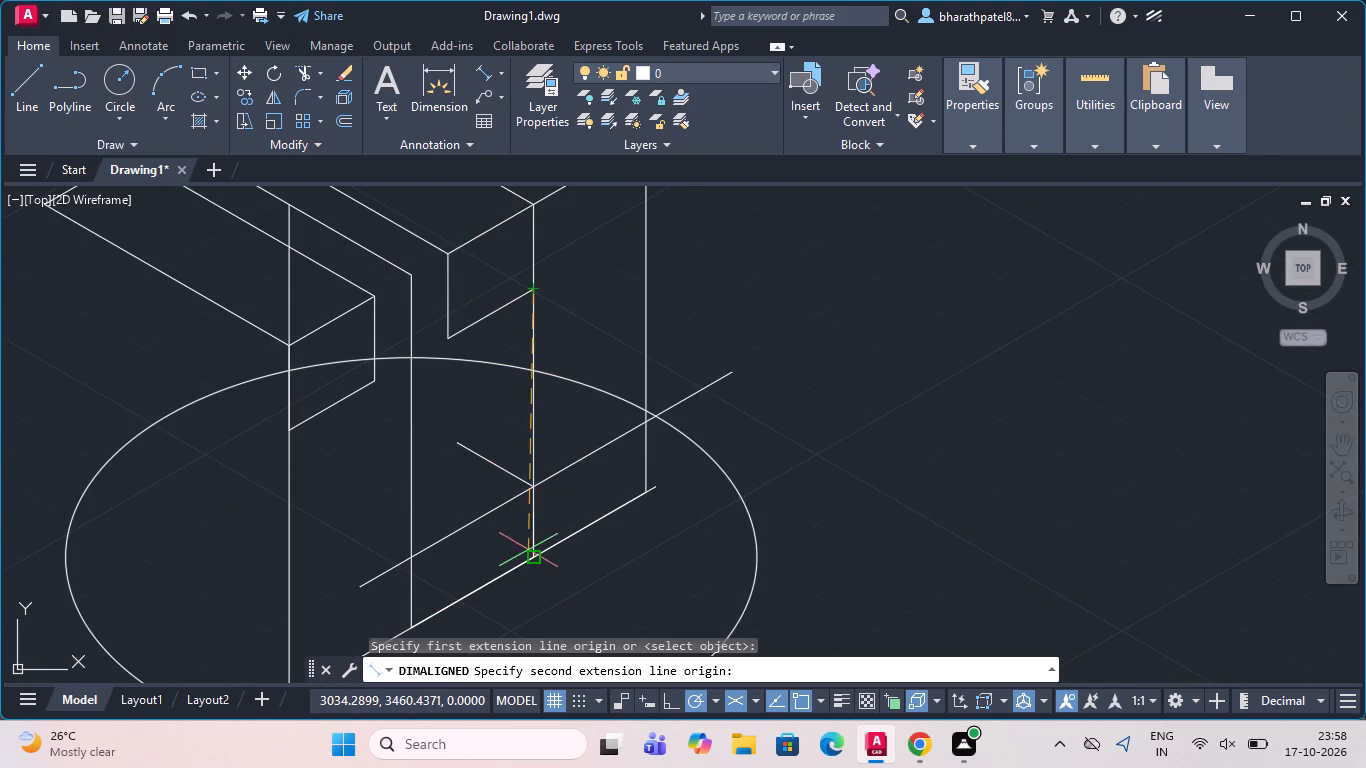
click(532, 559)
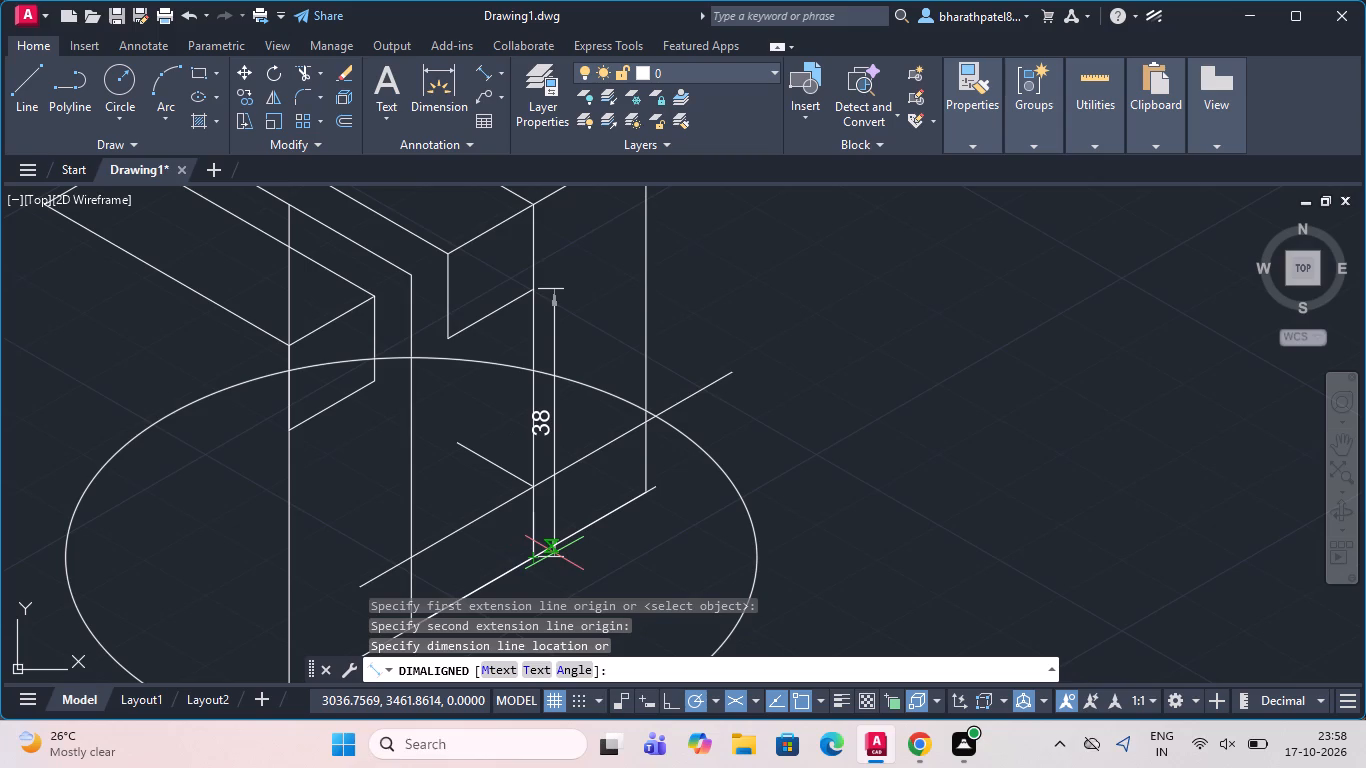
key(Escape)
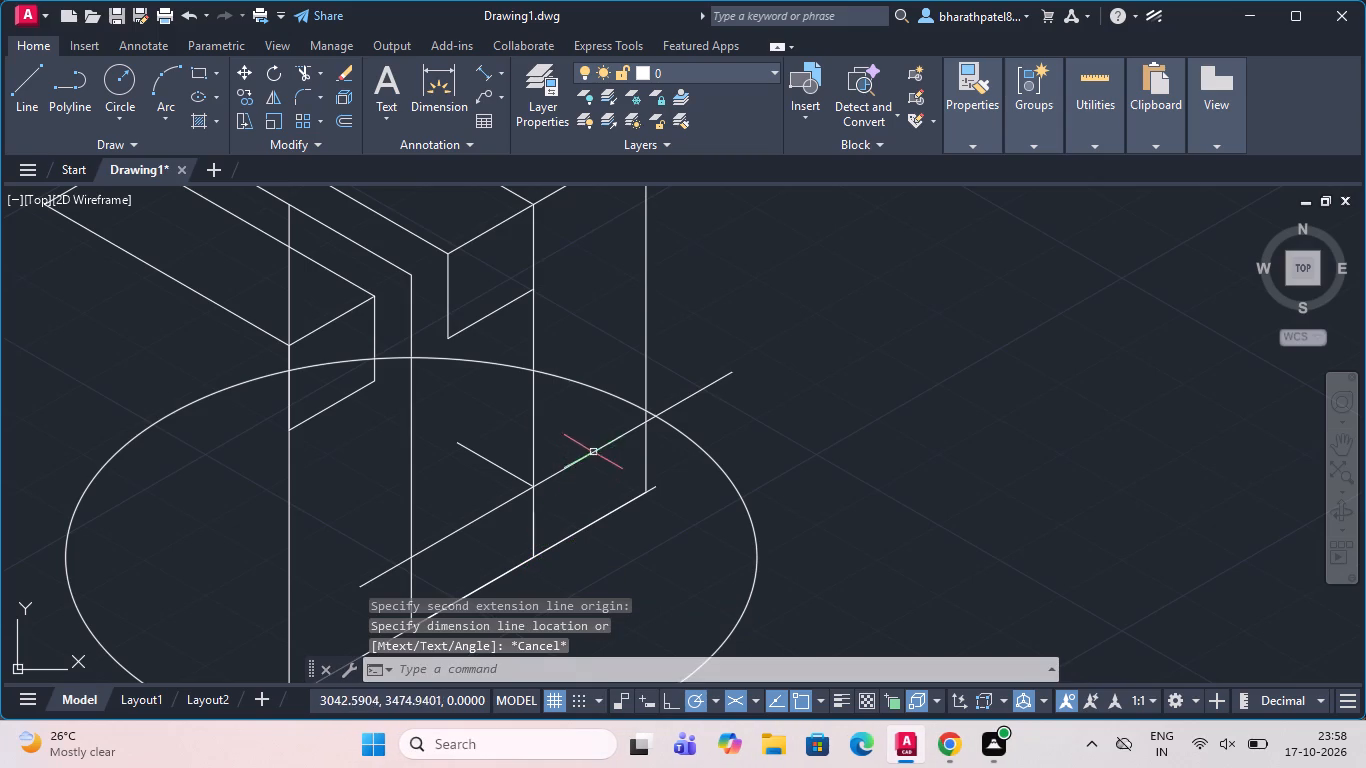
From the crossing of the step-level line and the vertical centre line, draw a line about 36 units long at 150°.
scroll(599, 445, down, 1)
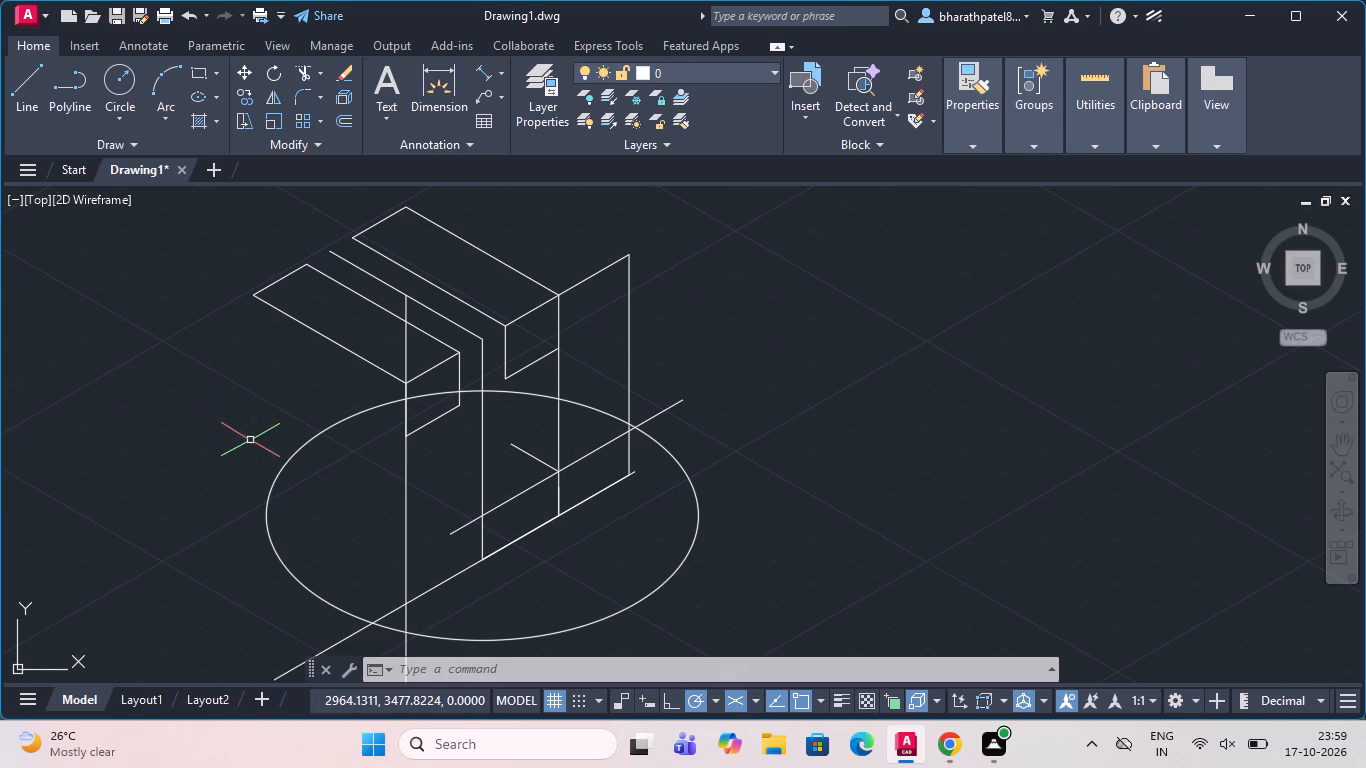
click(23, 86)
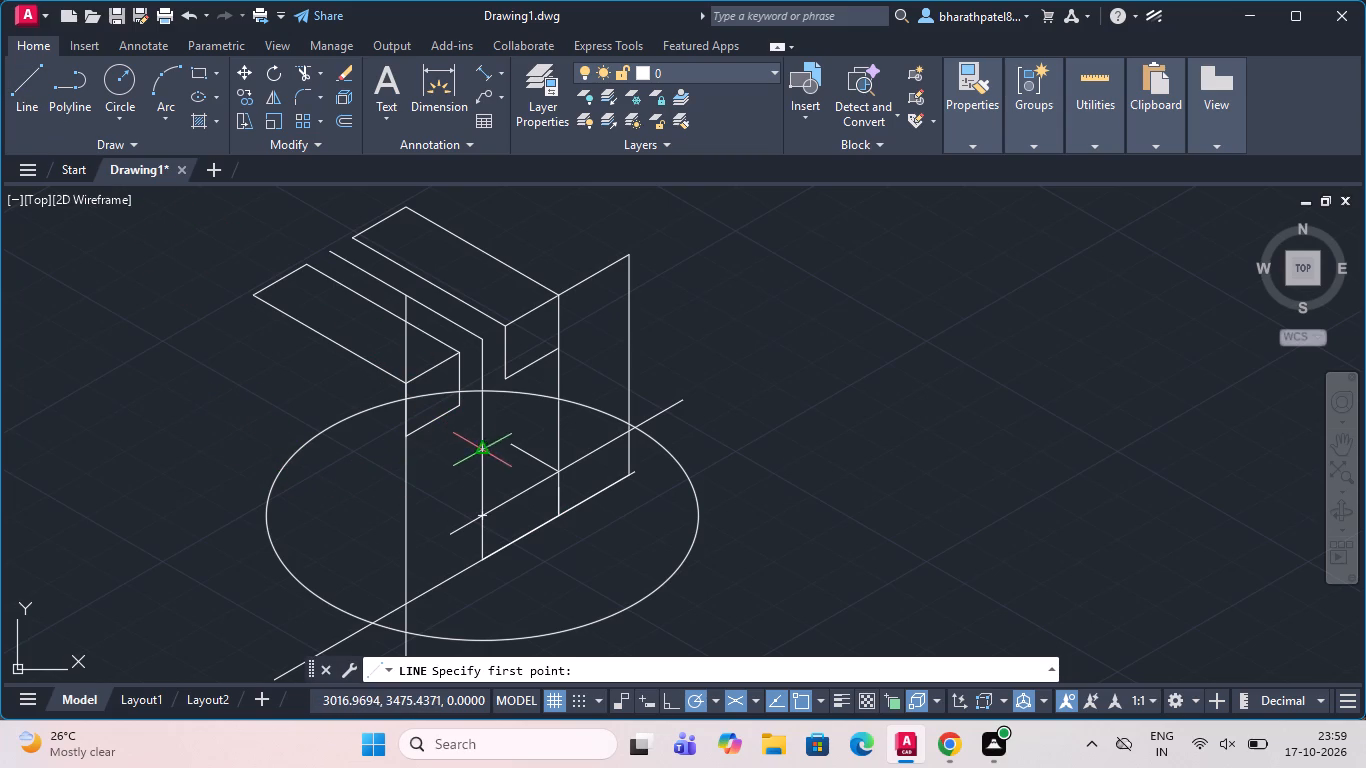
click(482, 515)
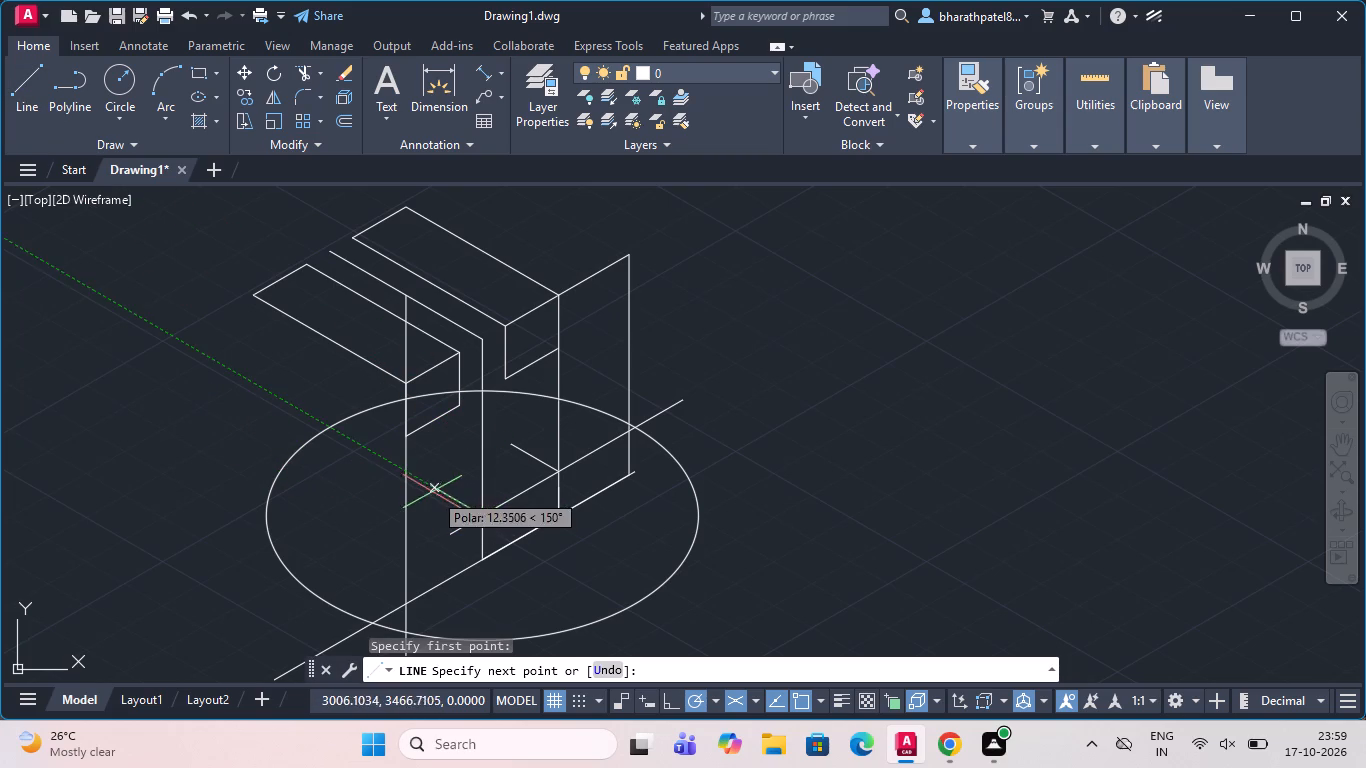
click(347, 436)
key(Escape)
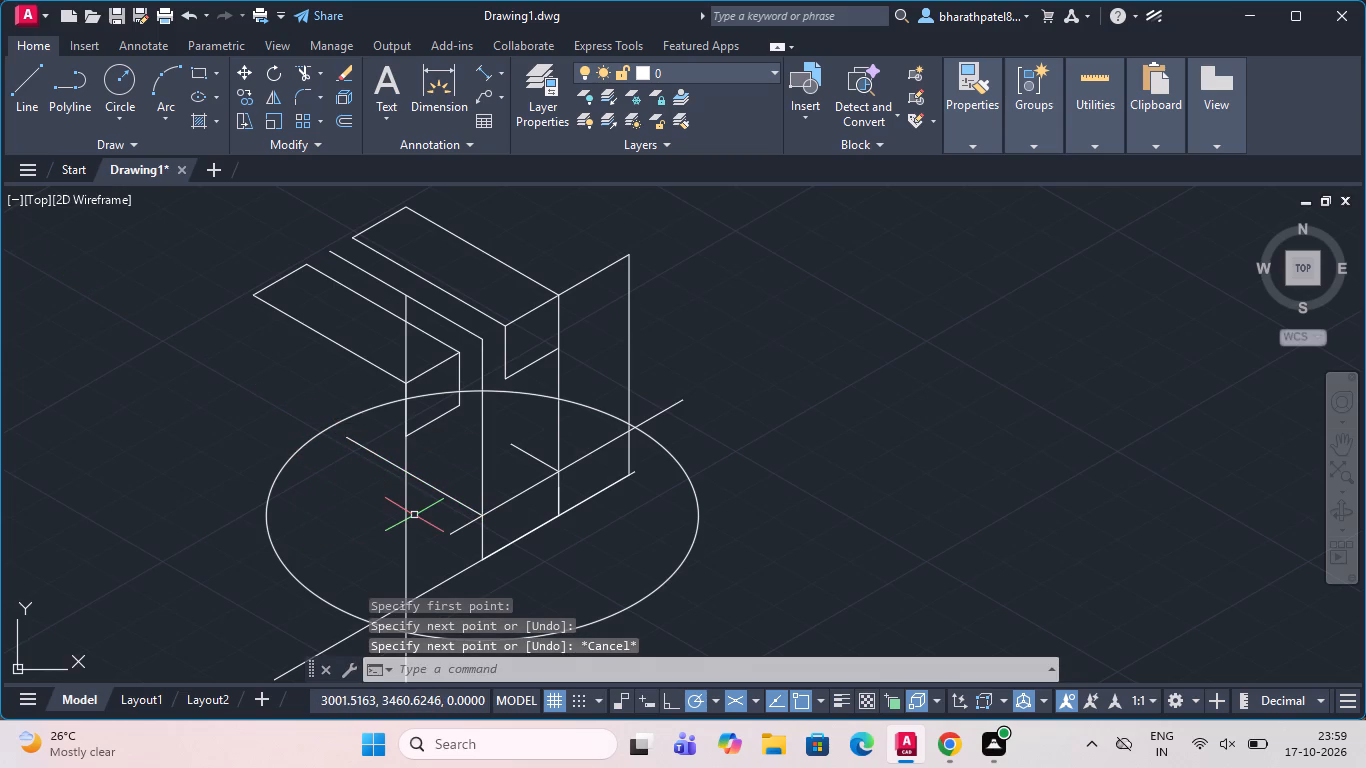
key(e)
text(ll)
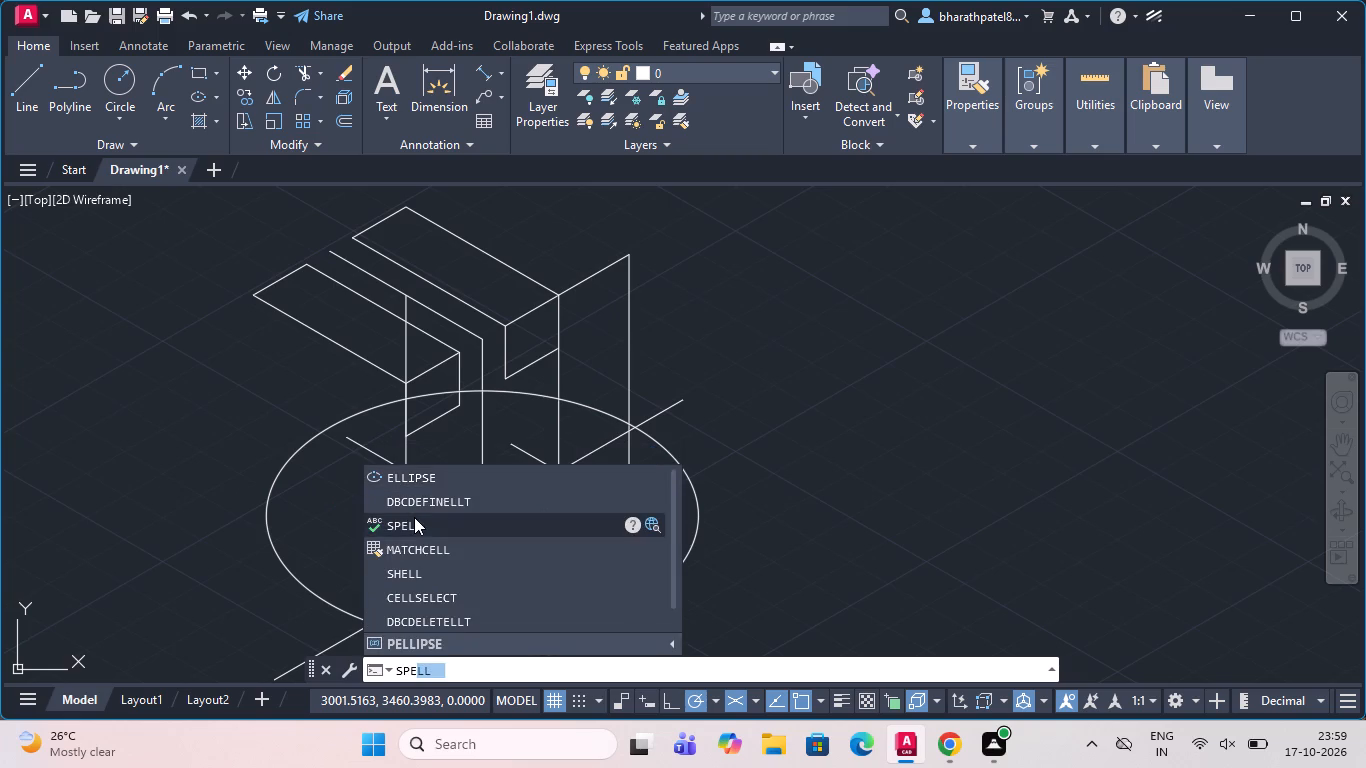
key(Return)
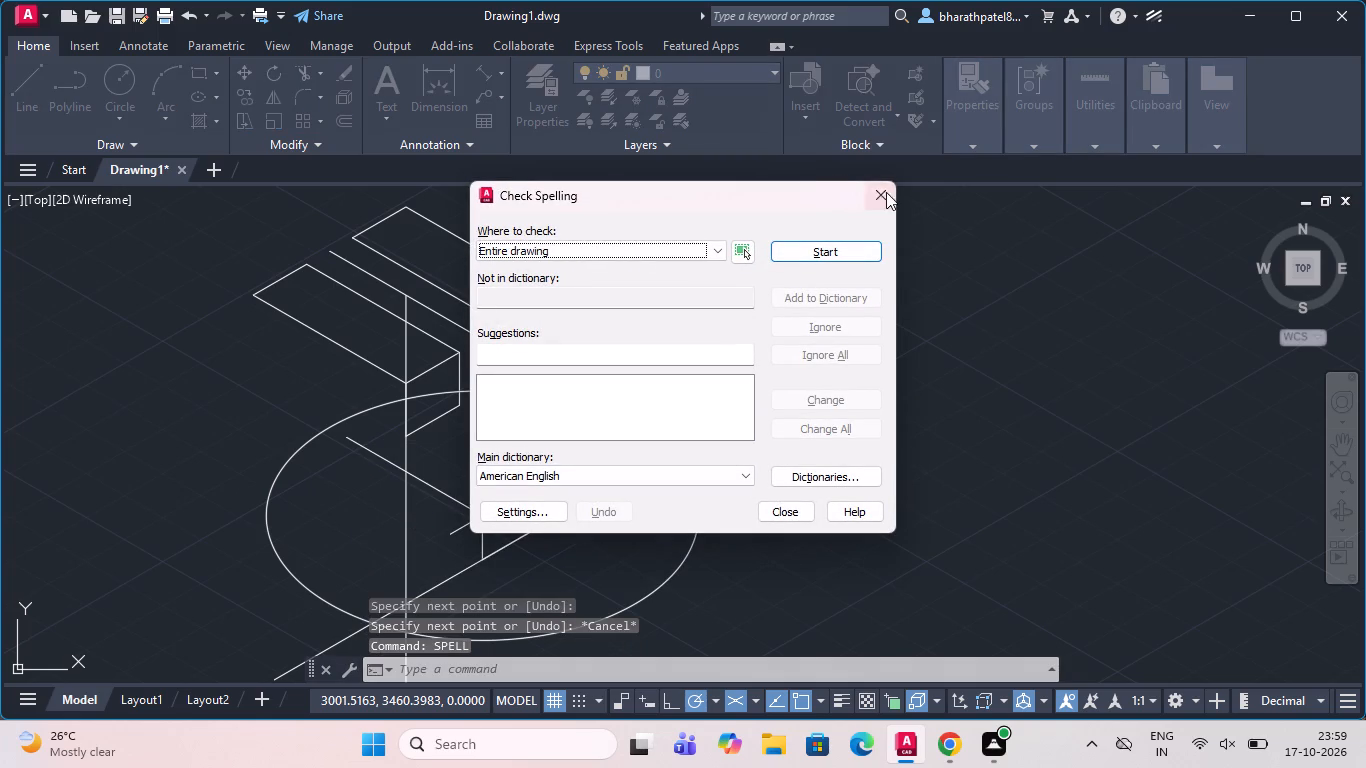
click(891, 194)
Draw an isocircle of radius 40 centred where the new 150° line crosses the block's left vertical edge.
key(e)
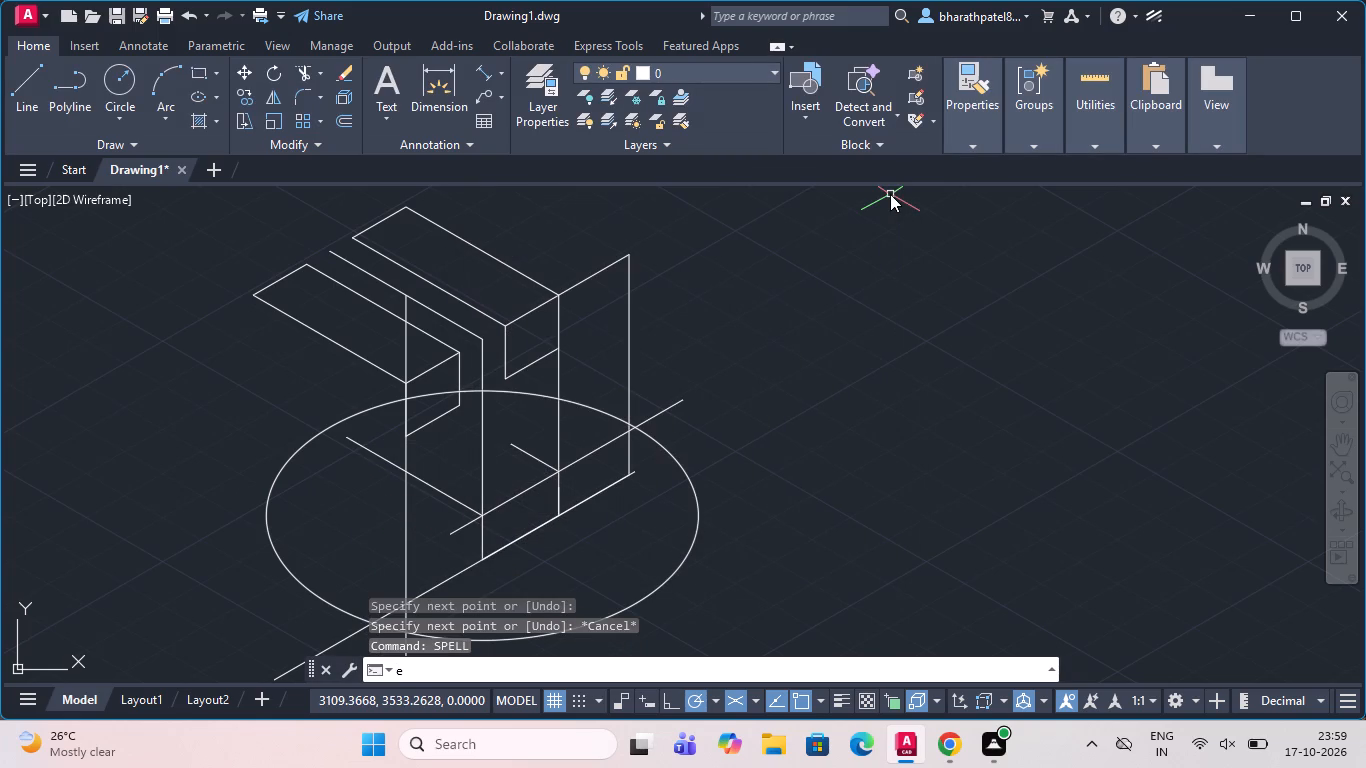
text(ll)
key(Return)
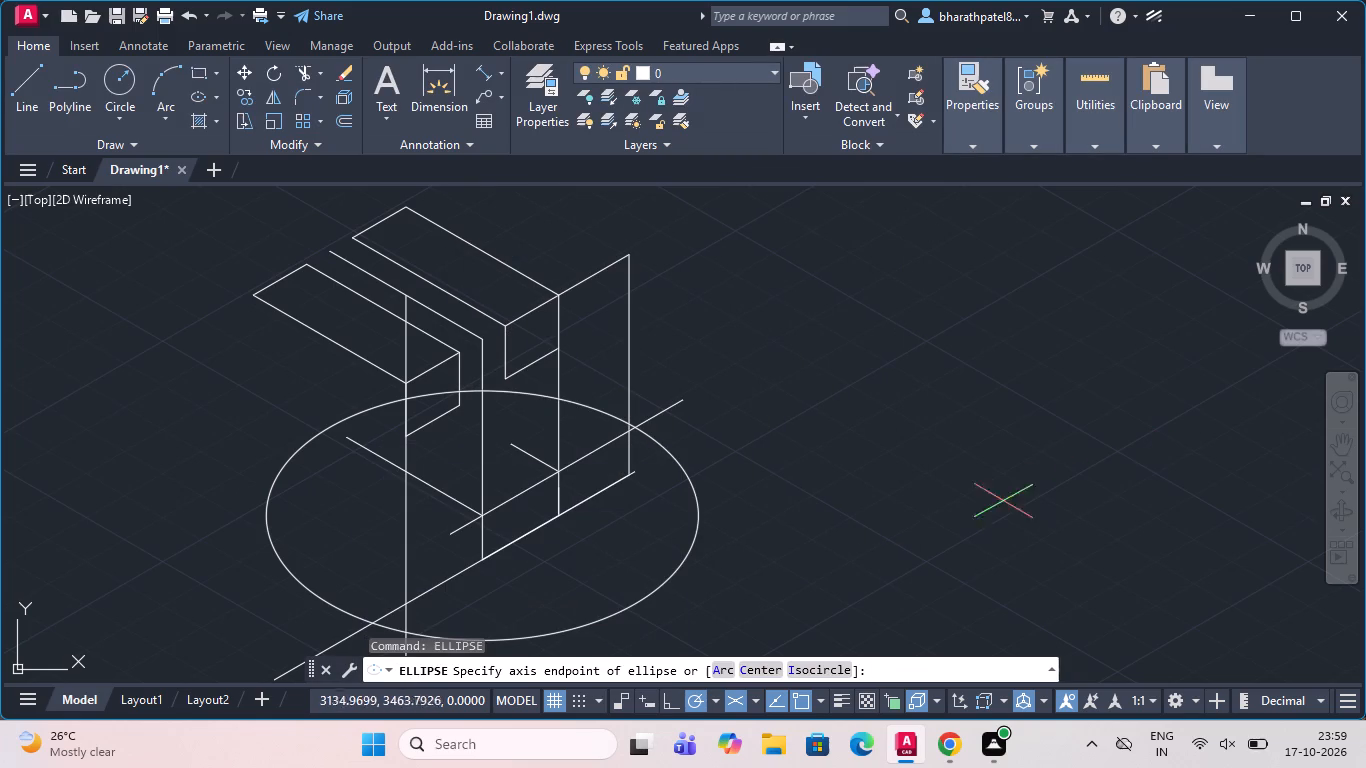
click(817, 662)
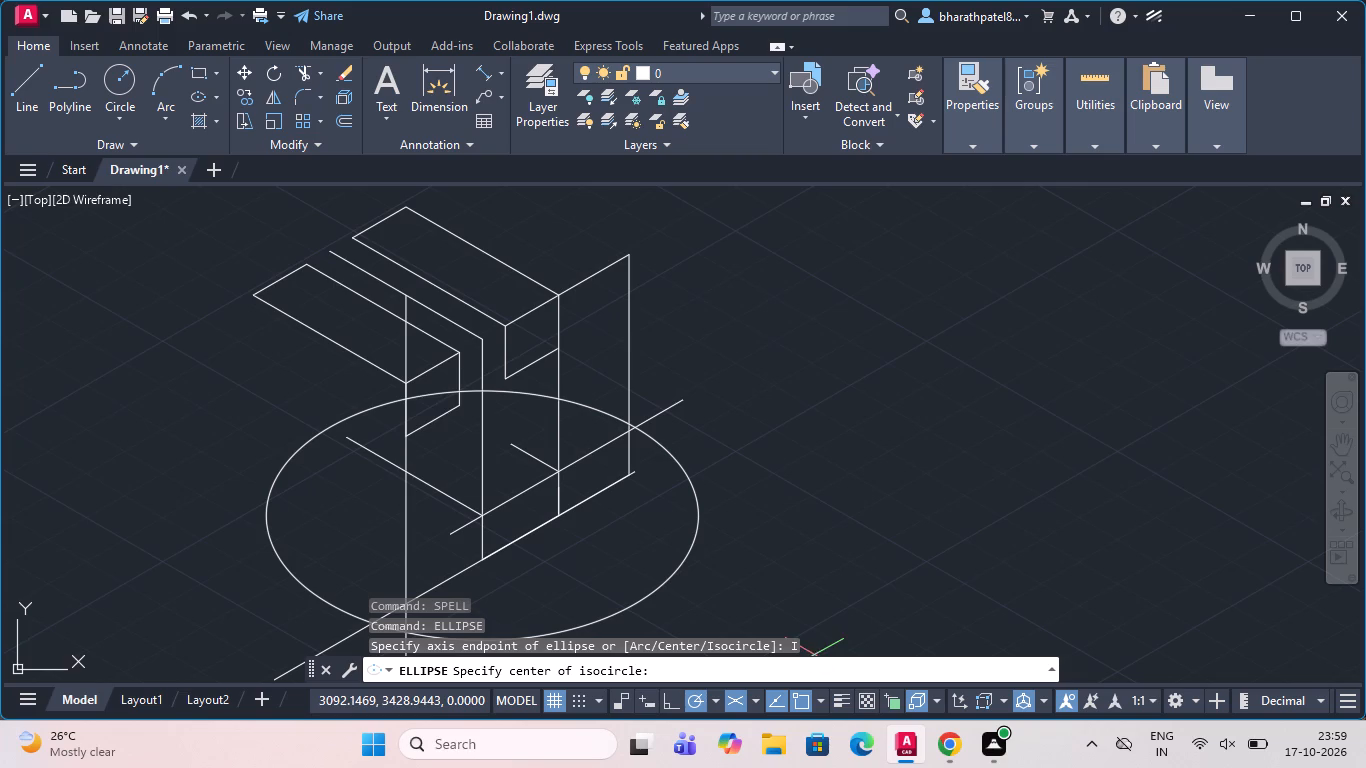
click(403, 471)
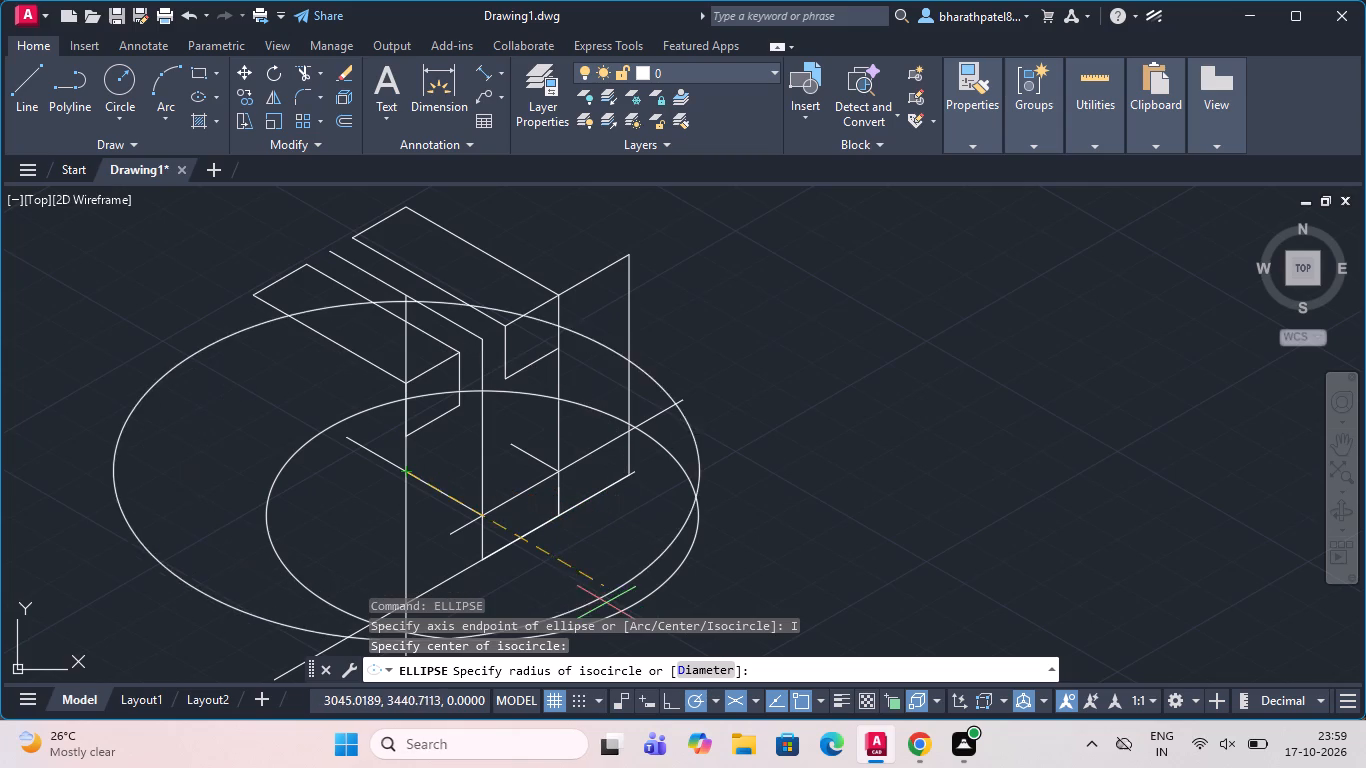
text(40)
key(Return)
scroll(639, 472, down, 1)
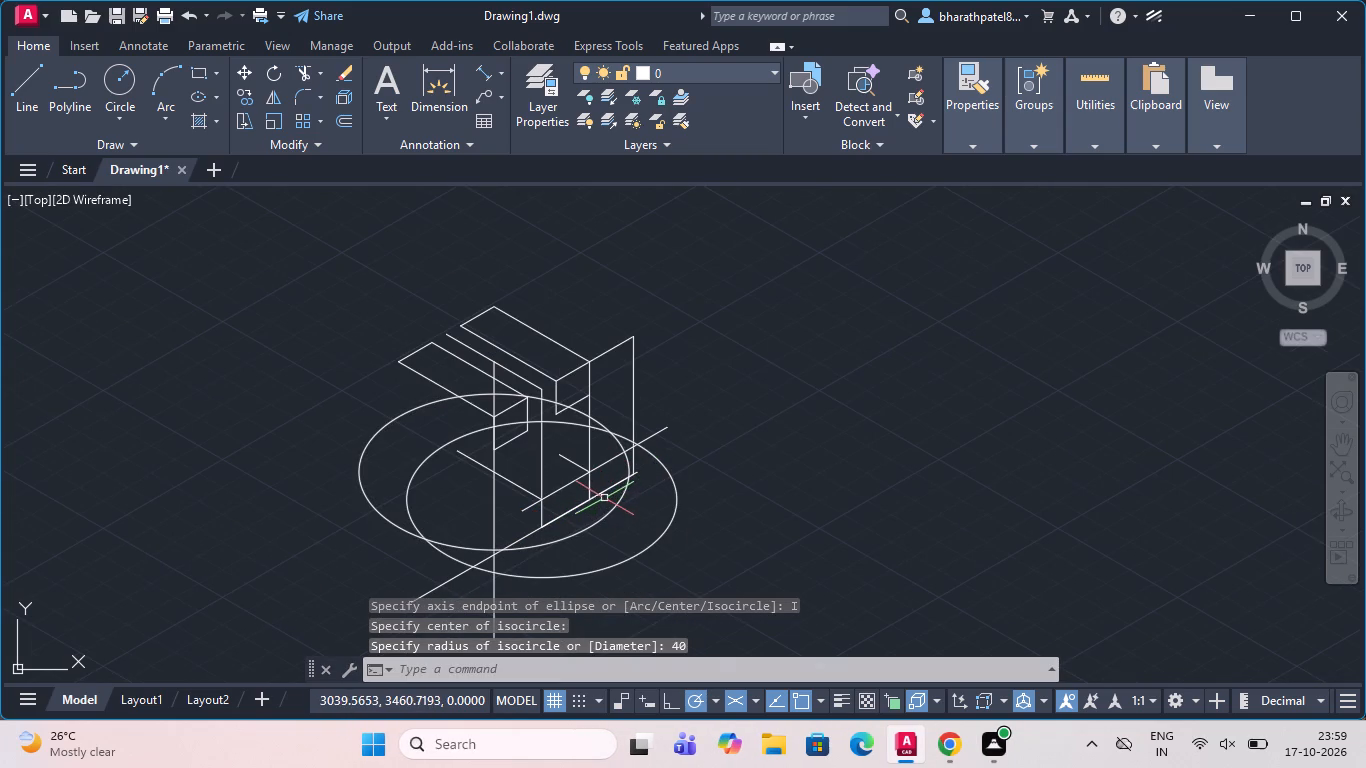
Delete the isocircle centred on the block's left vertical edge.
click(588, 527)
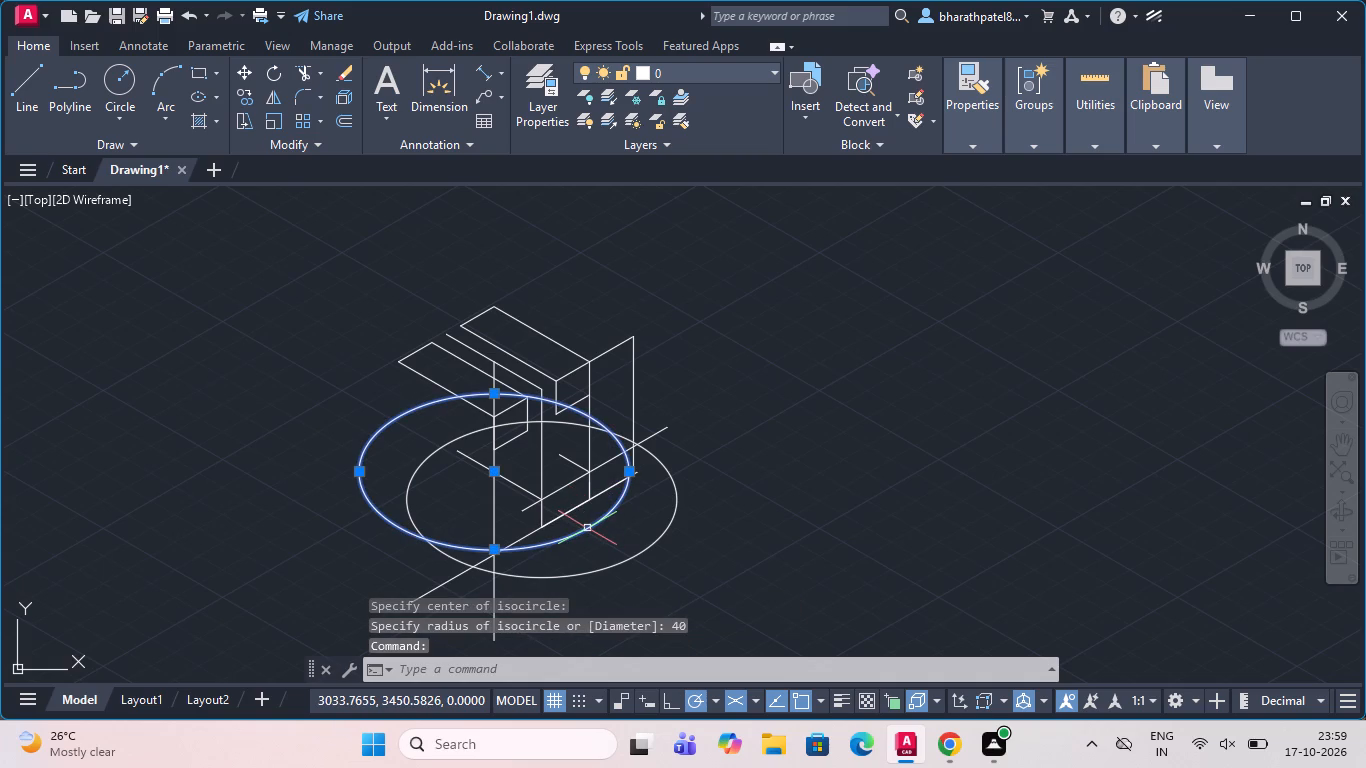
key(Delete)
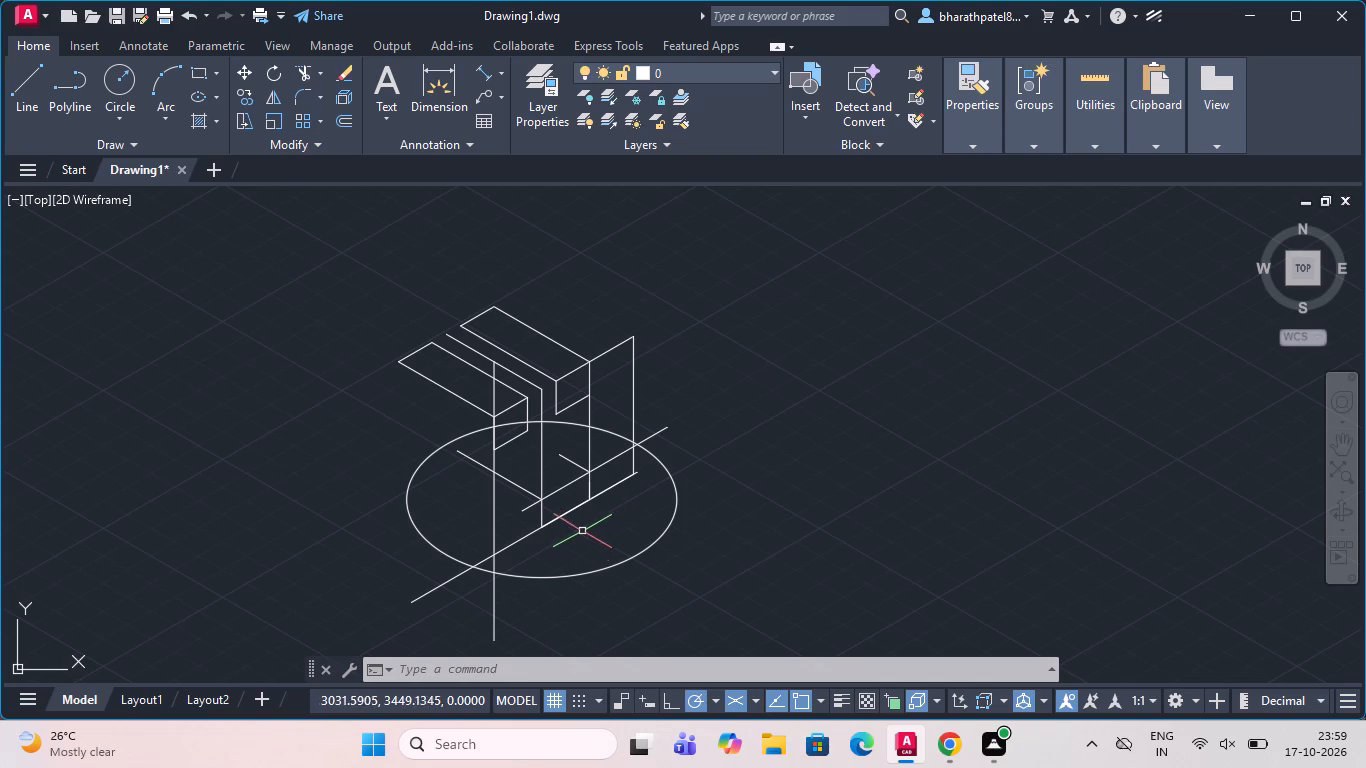
Delete the remaining 80-unit-diameter isocircle centred on the vertical centre line.
click(580, 575)
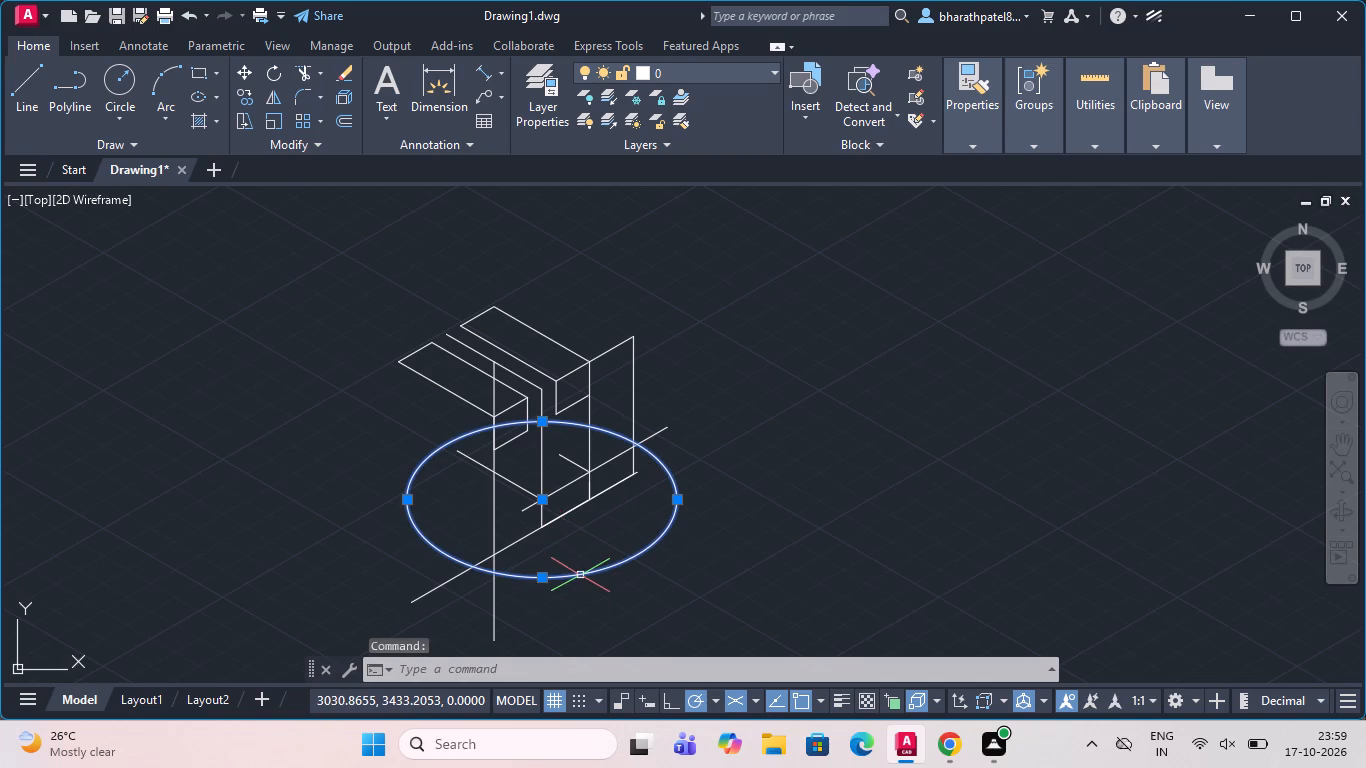
key(Delete)
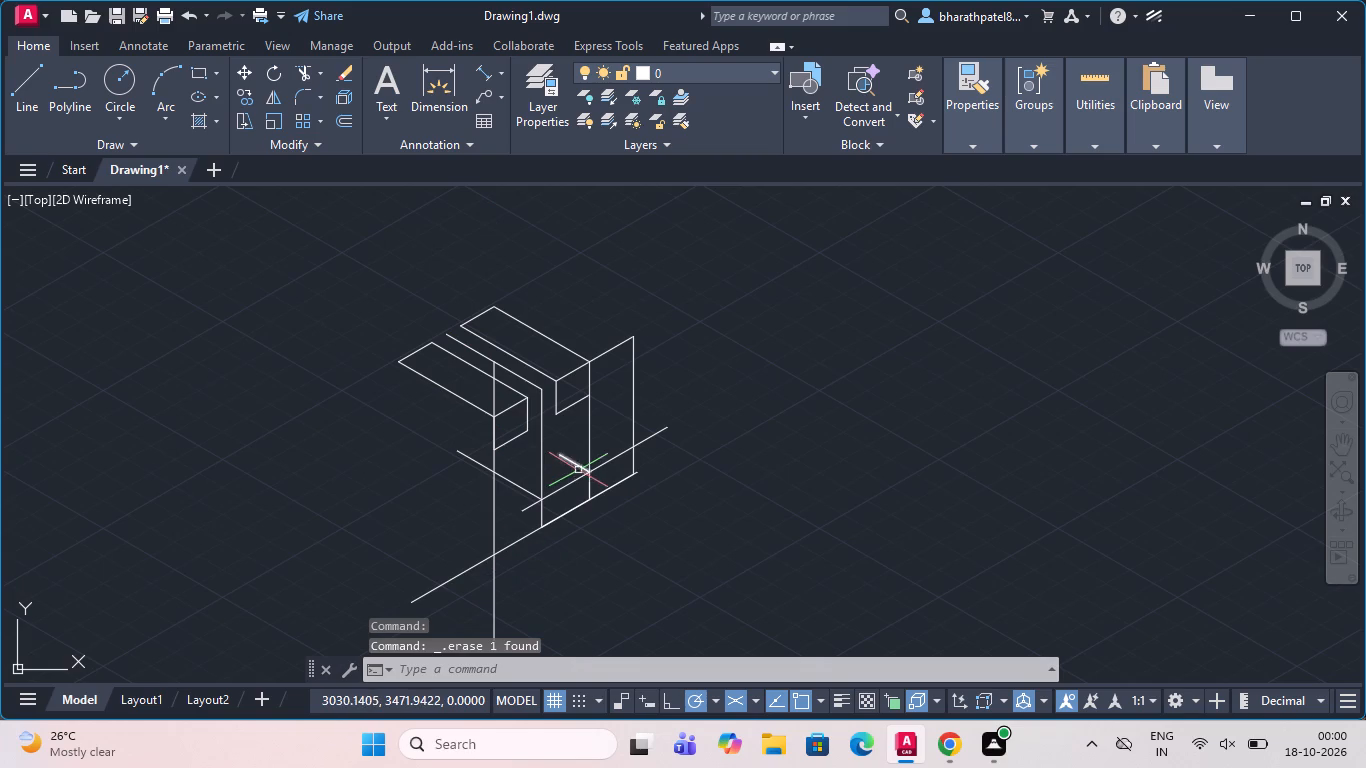
Delete the short 150° construction line that crosses the block's left vertical edge at step level.
scroll(574, 485, up, 2)
scroll(573, 484, down, 2)
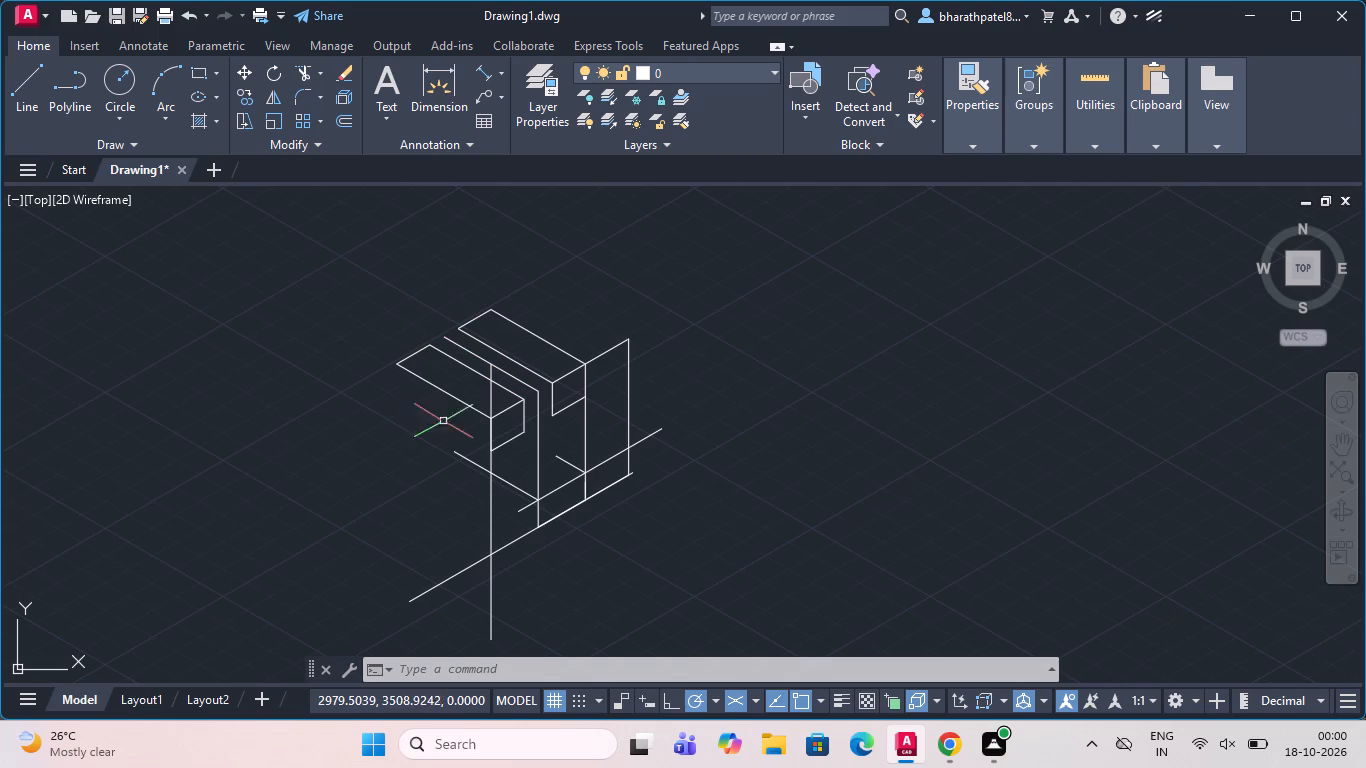
click(511, 485)
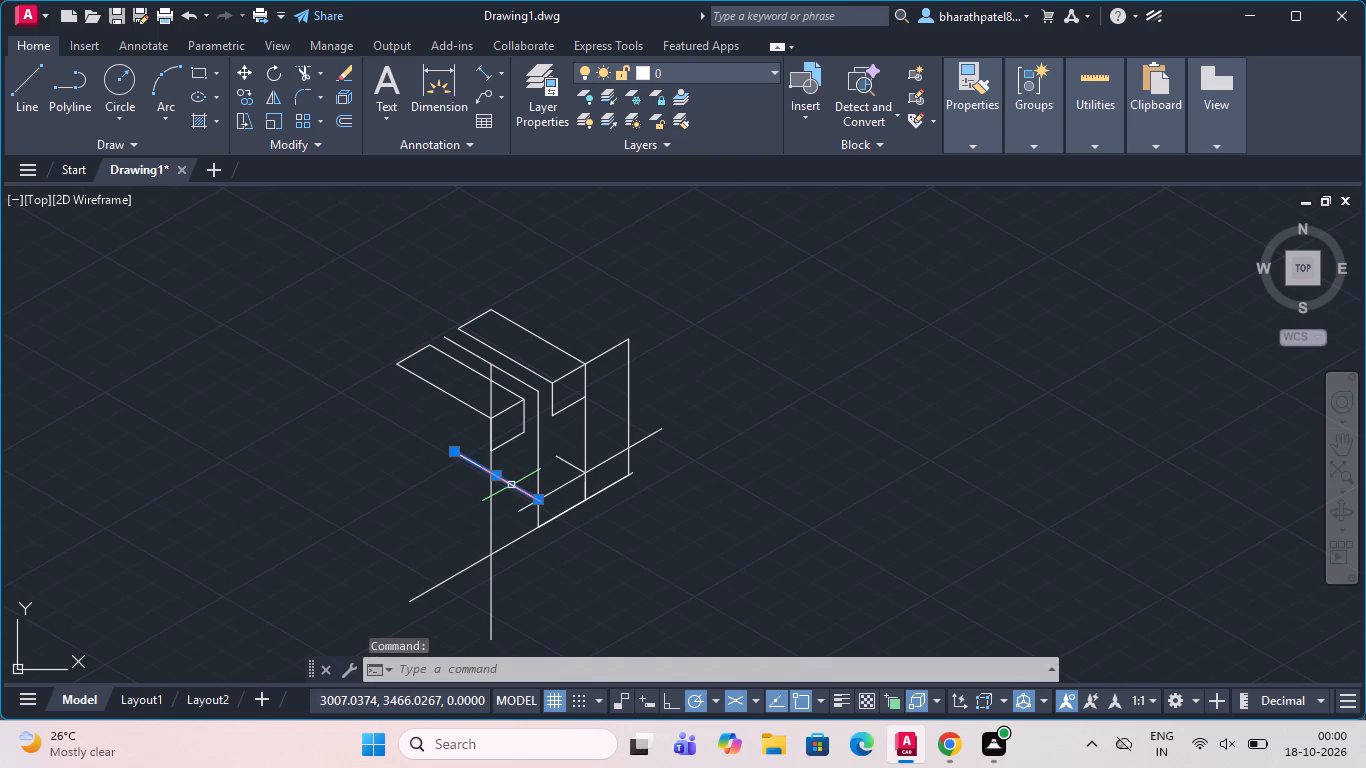
key(Delete)
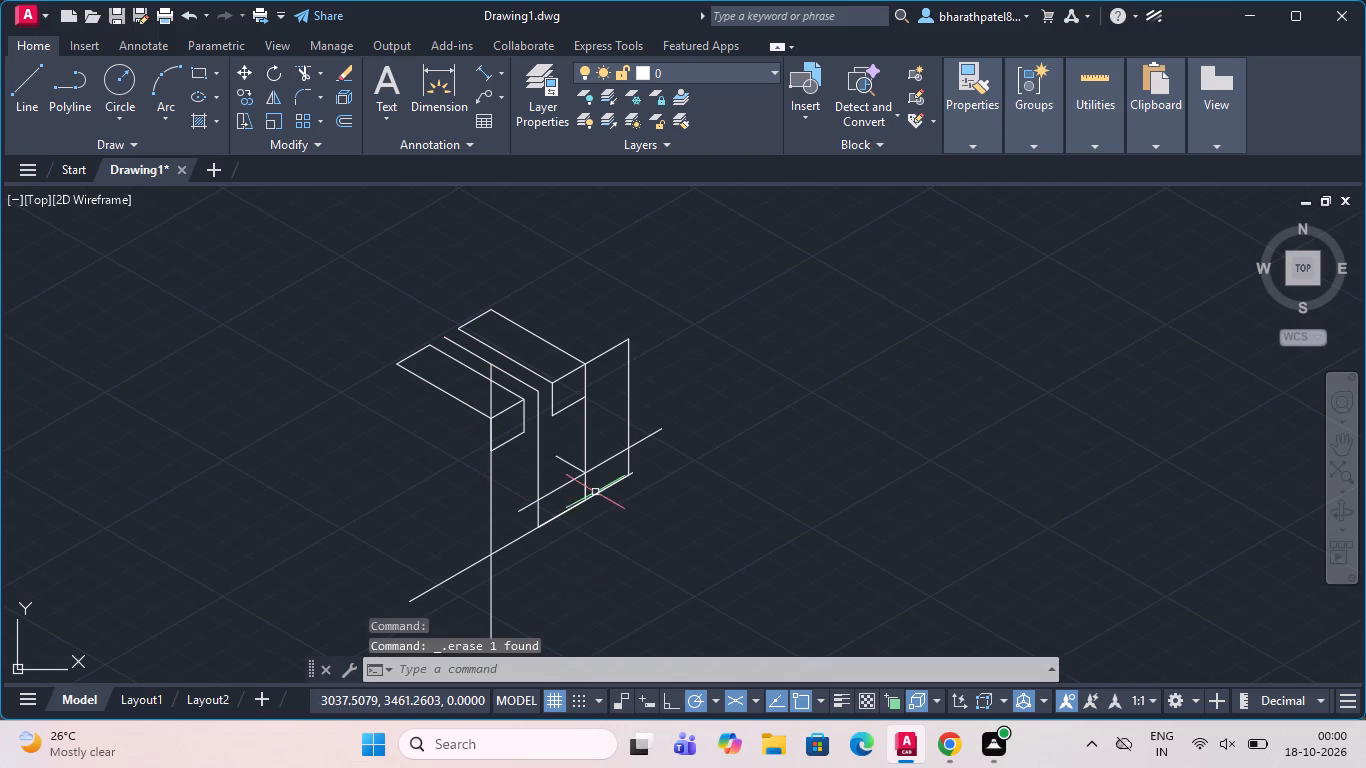
Measure the height of the vertical centre line from the top edge to the base line with an aligned dimension.
scroll(595, 492, up, 1)
click(479, 67)
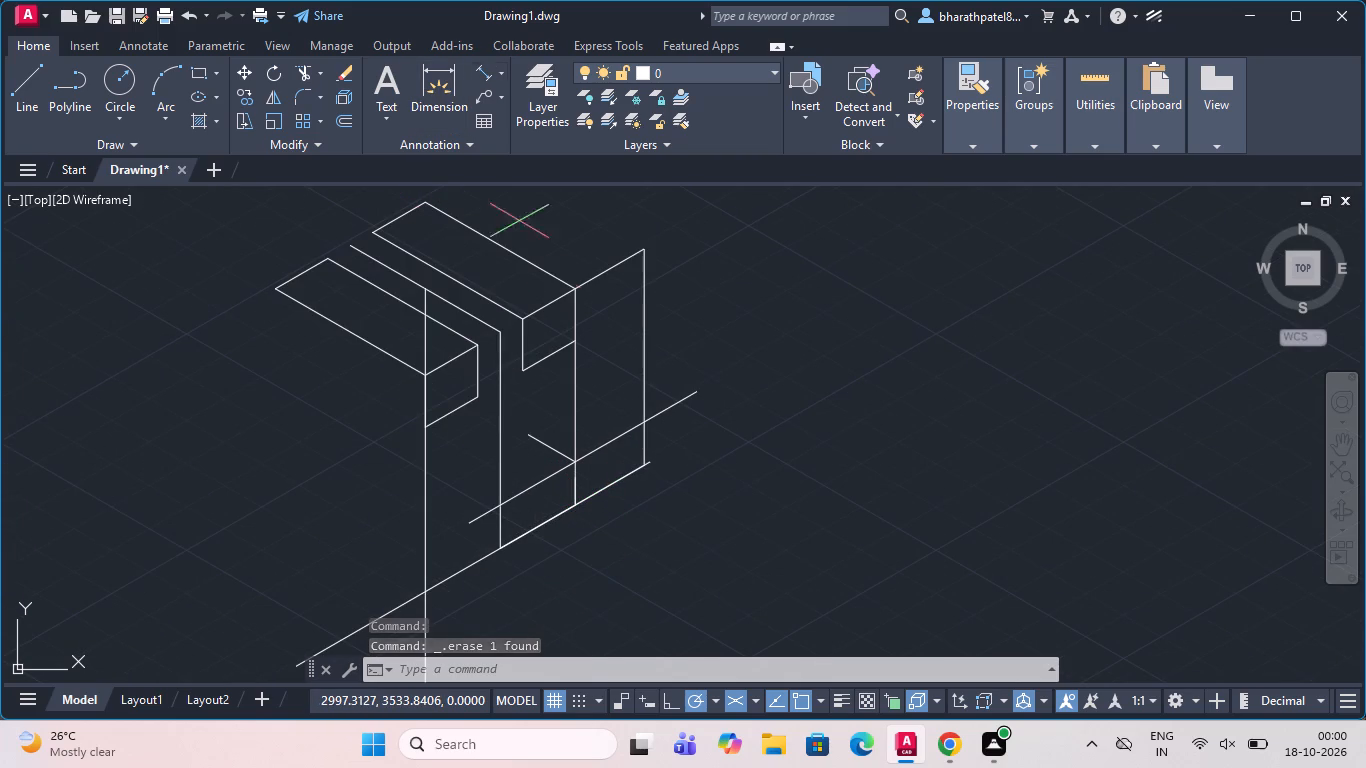
click(570, 292)
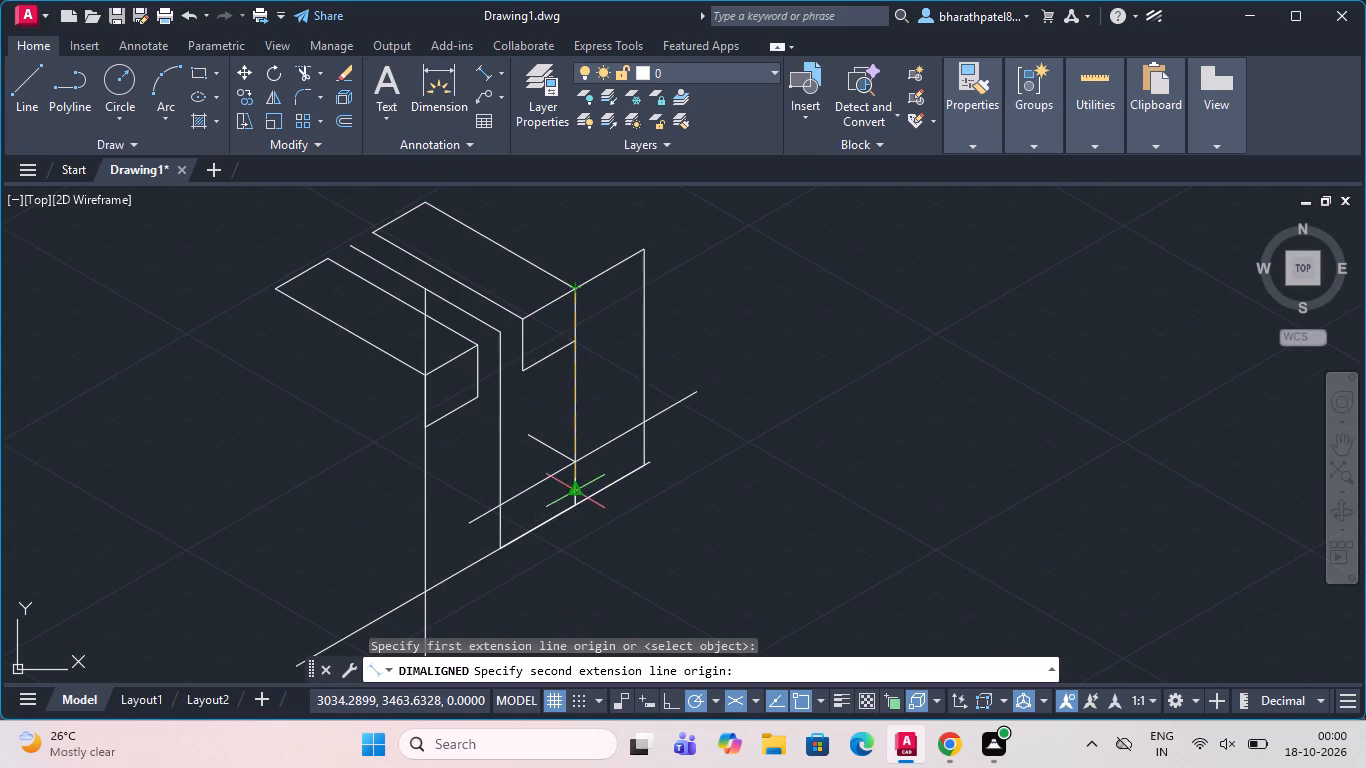
click(577, 505)
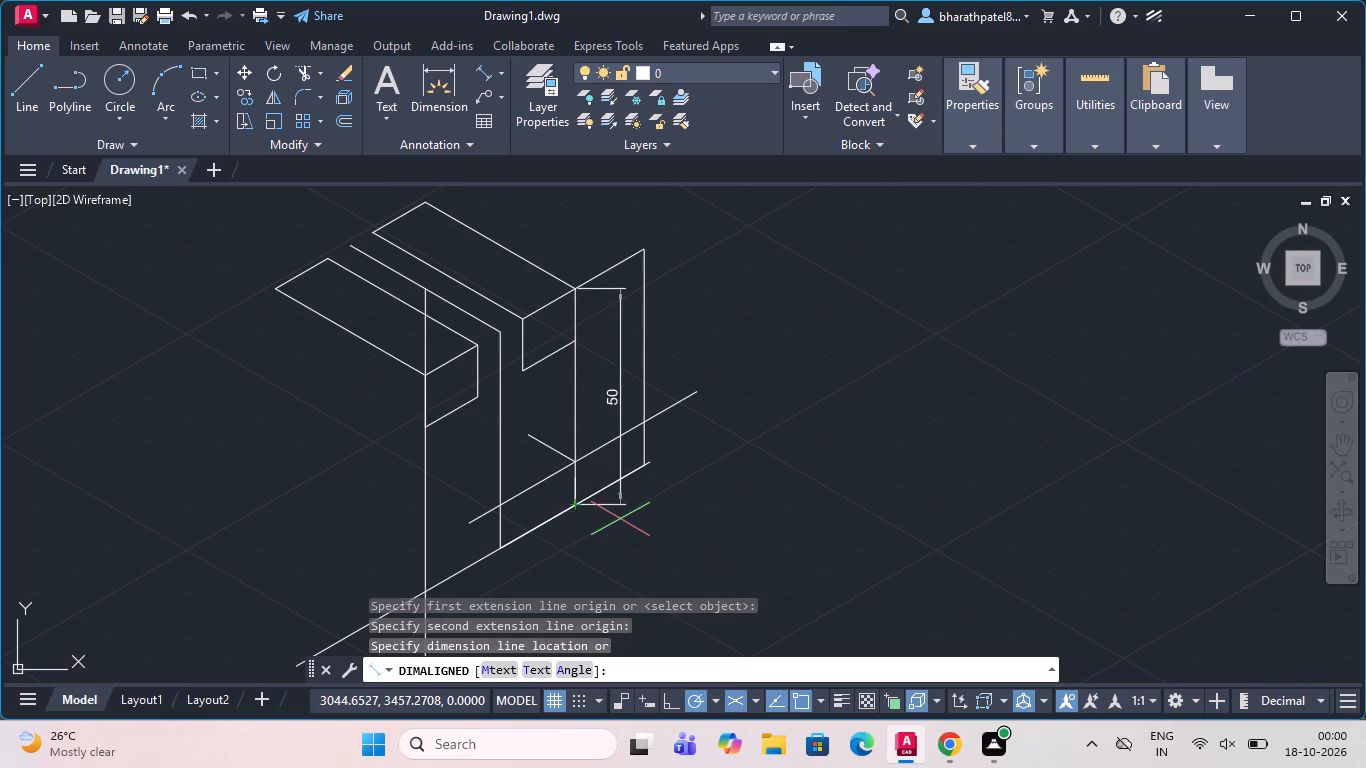
key(Escape)
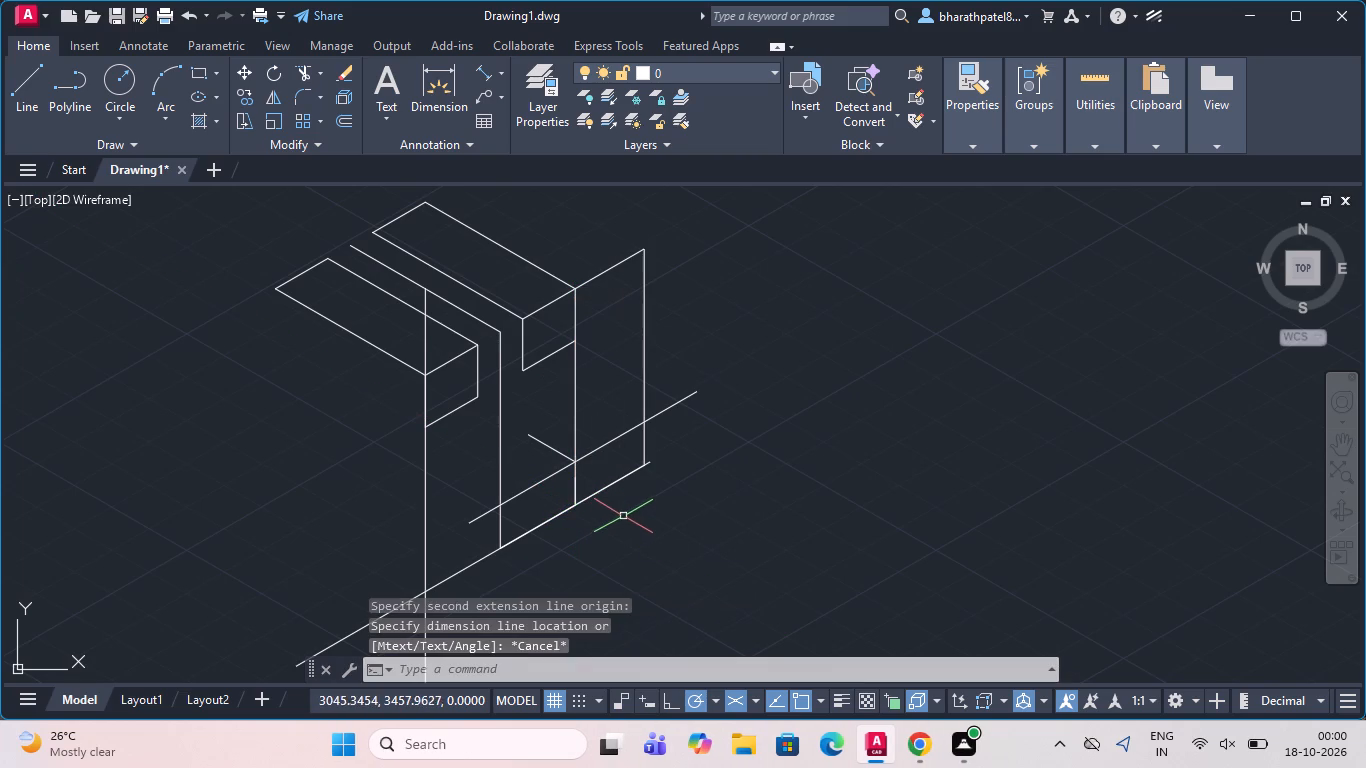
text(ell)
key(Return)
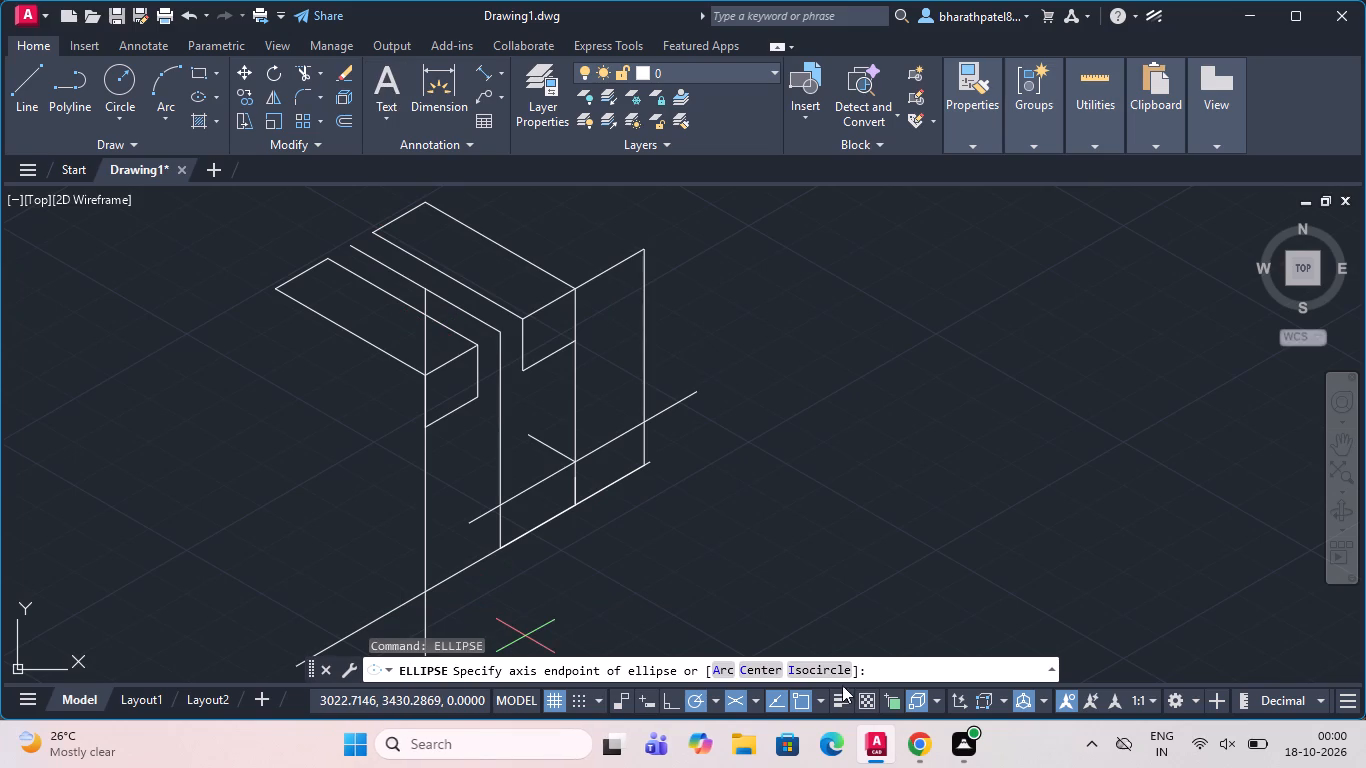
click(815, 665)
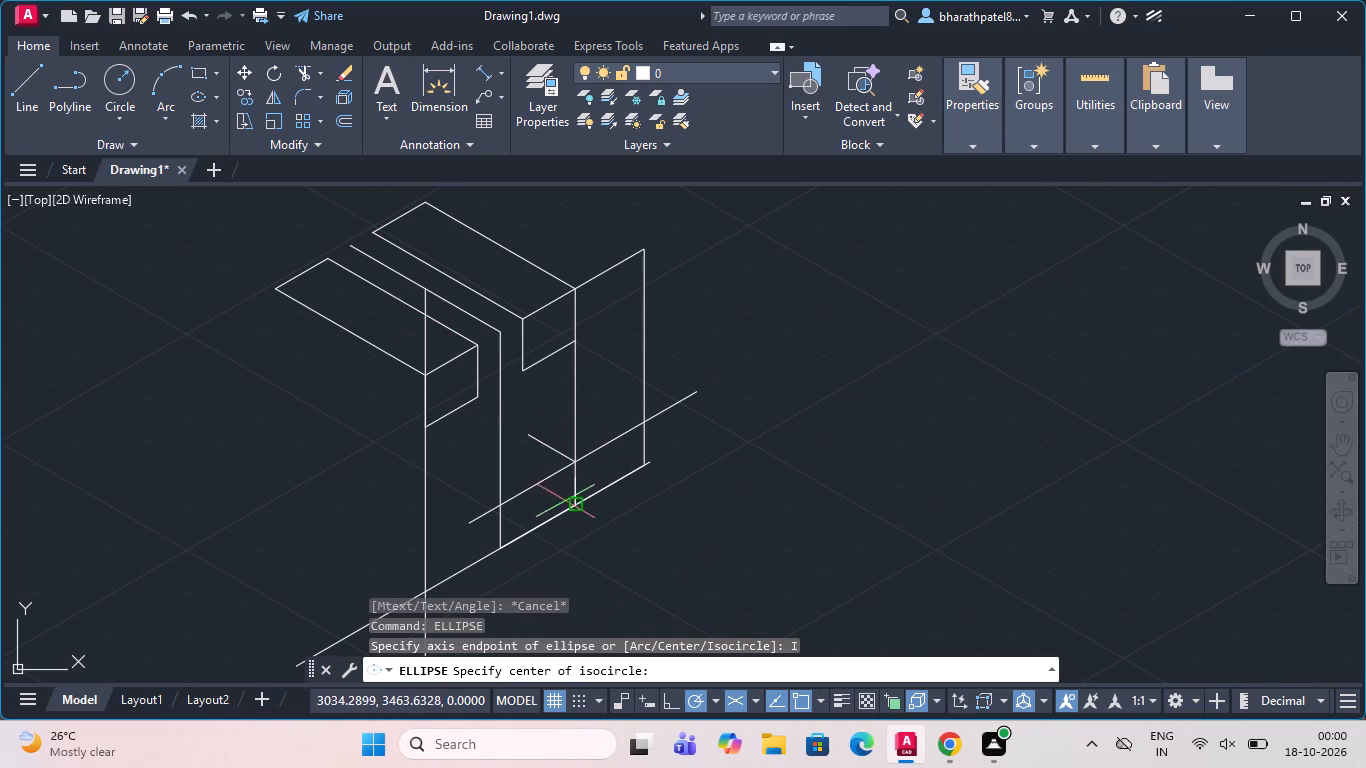
From the bottom end of the block's inner vertical edge on the base line, draw a line about 55 units long at 150°.
click(19, 83)
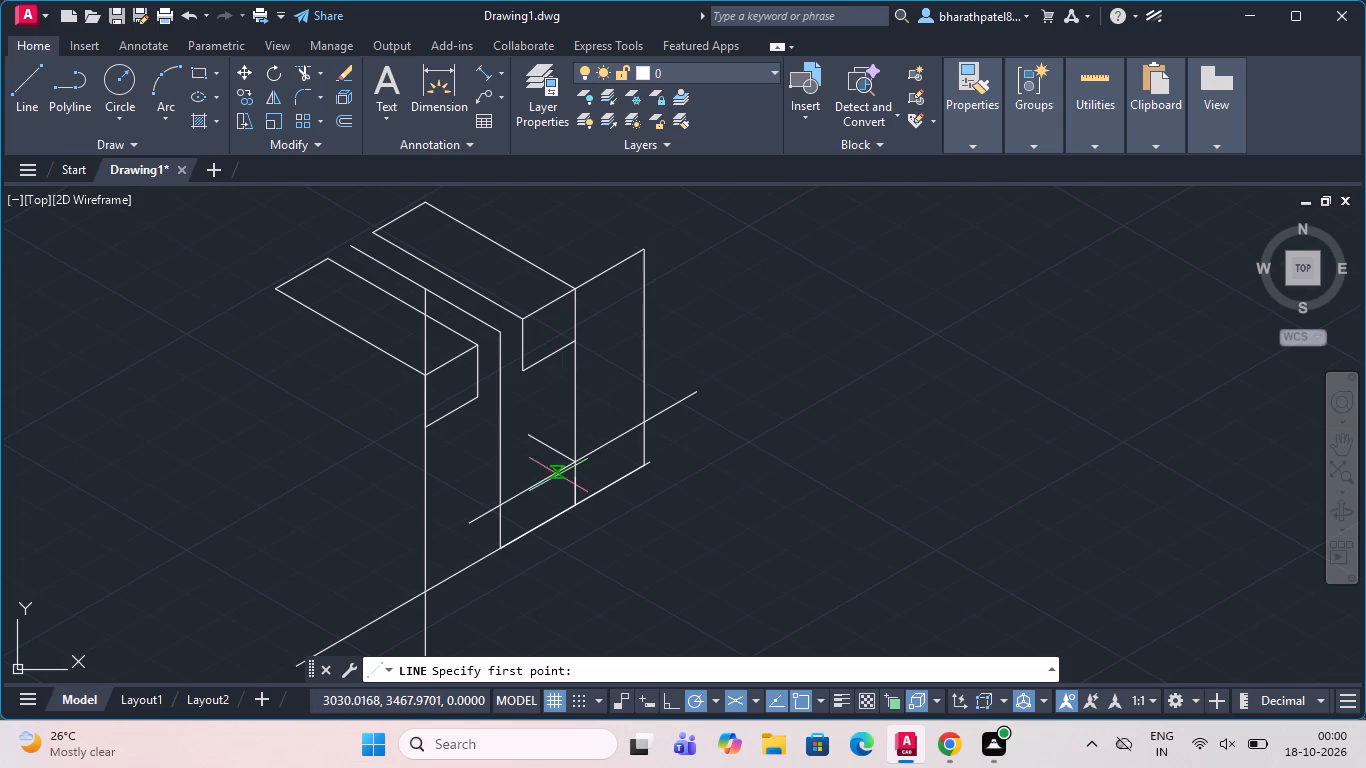
drag(505, 550, 492, 544)
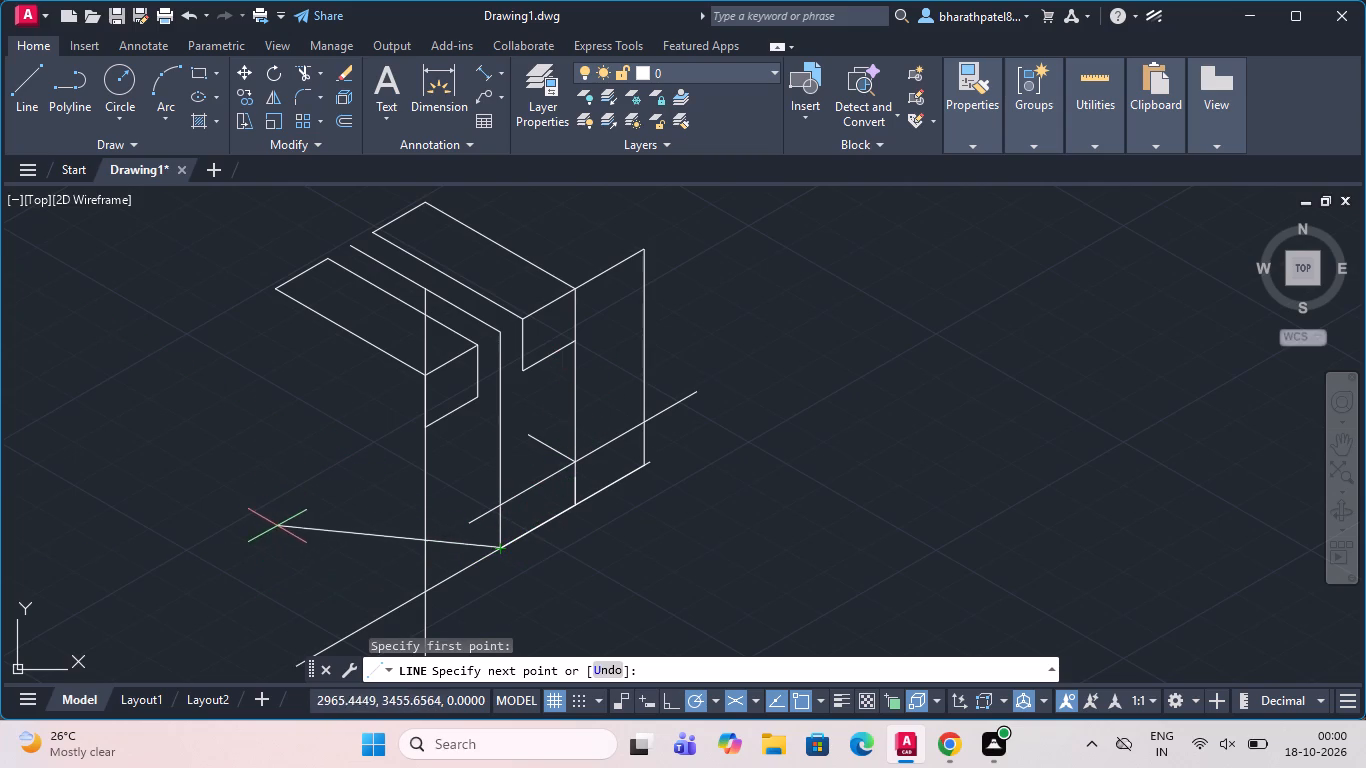
click(294, 431)
key(Escape)
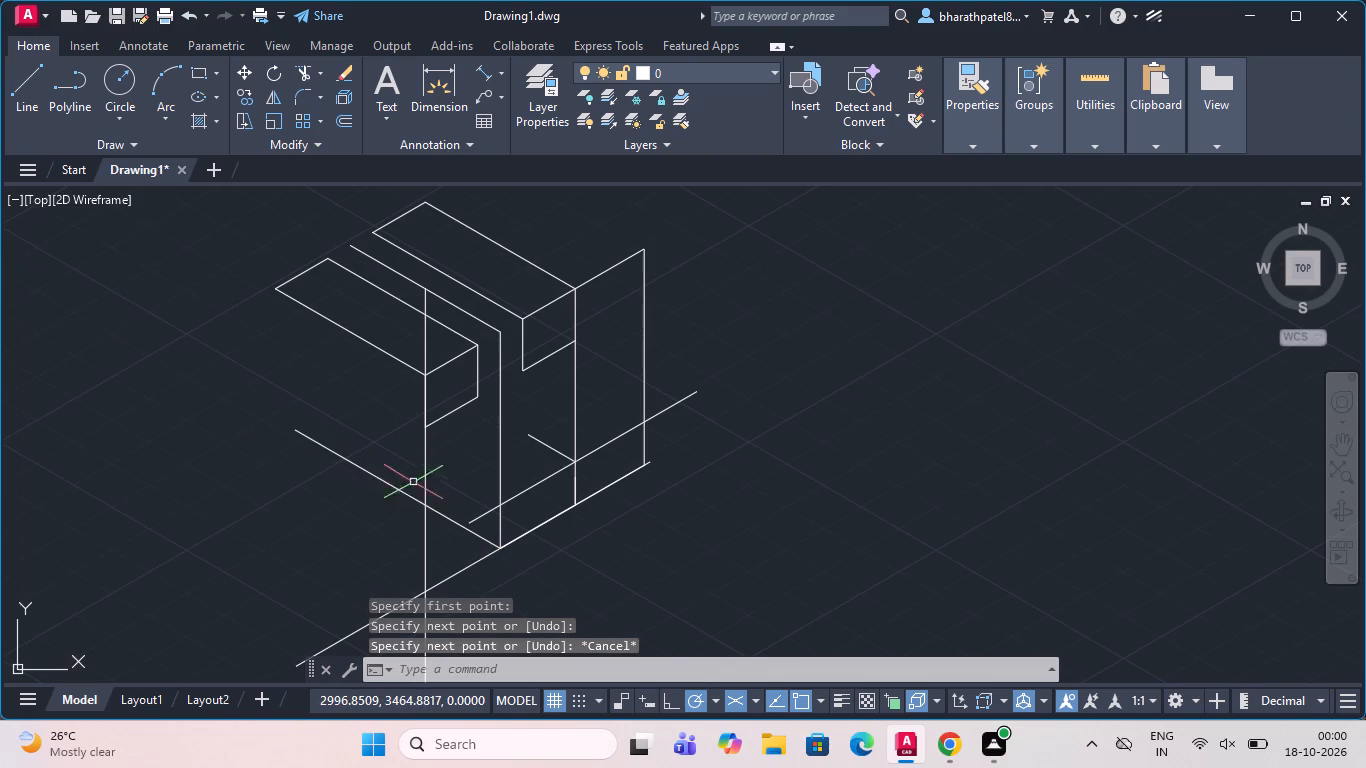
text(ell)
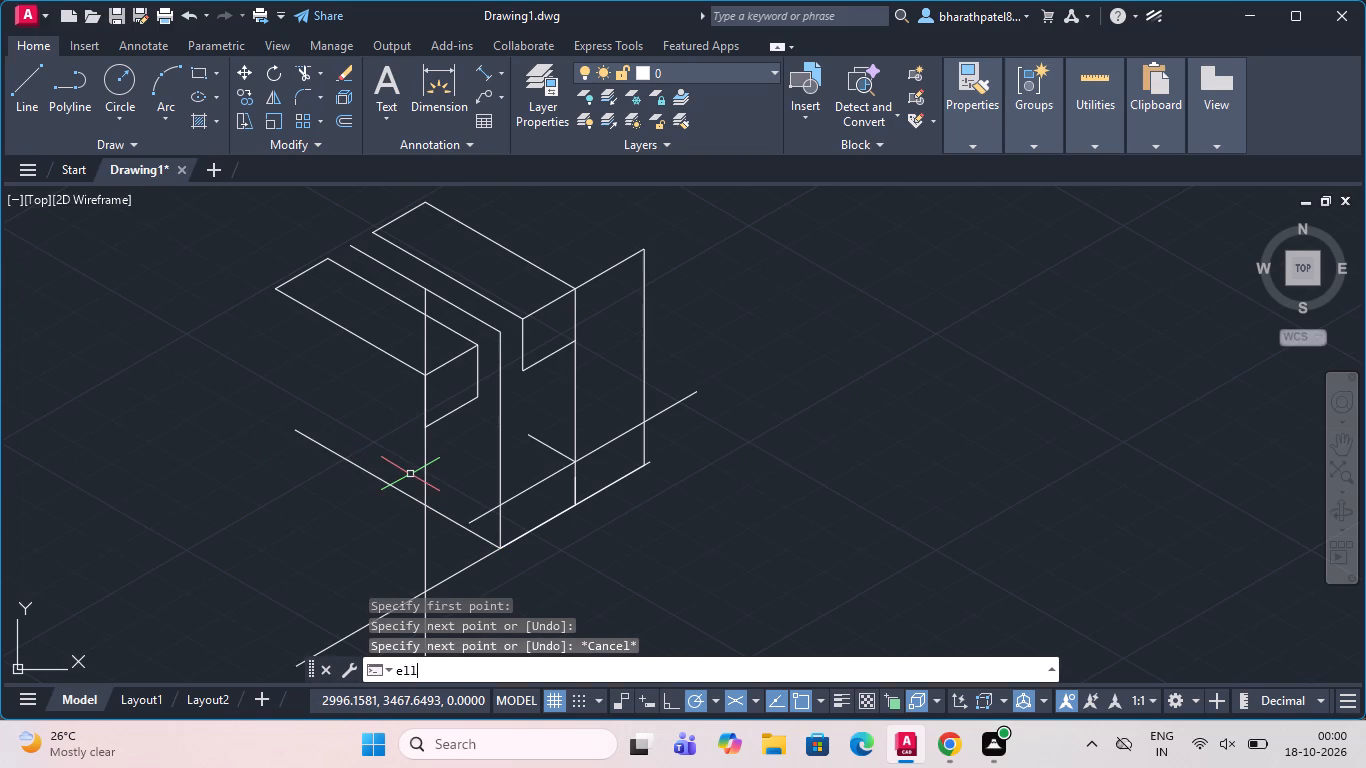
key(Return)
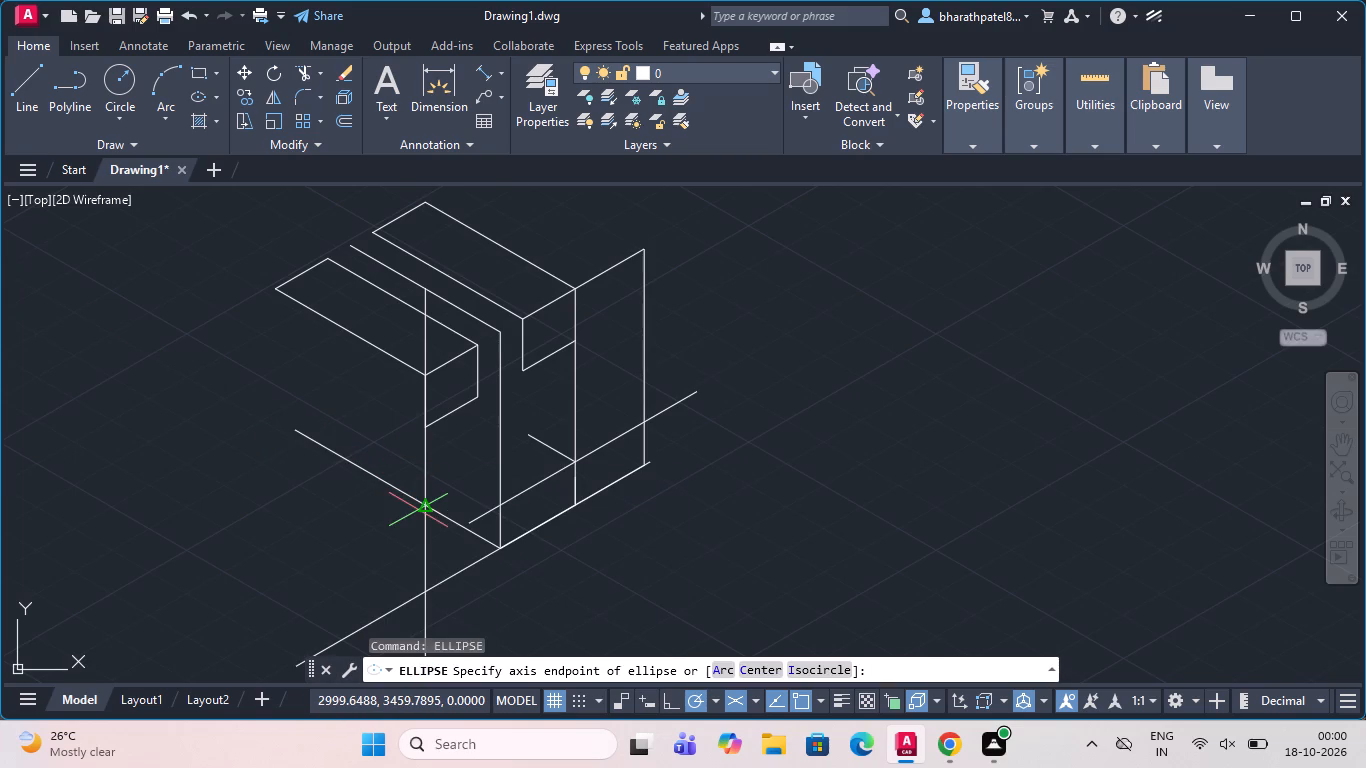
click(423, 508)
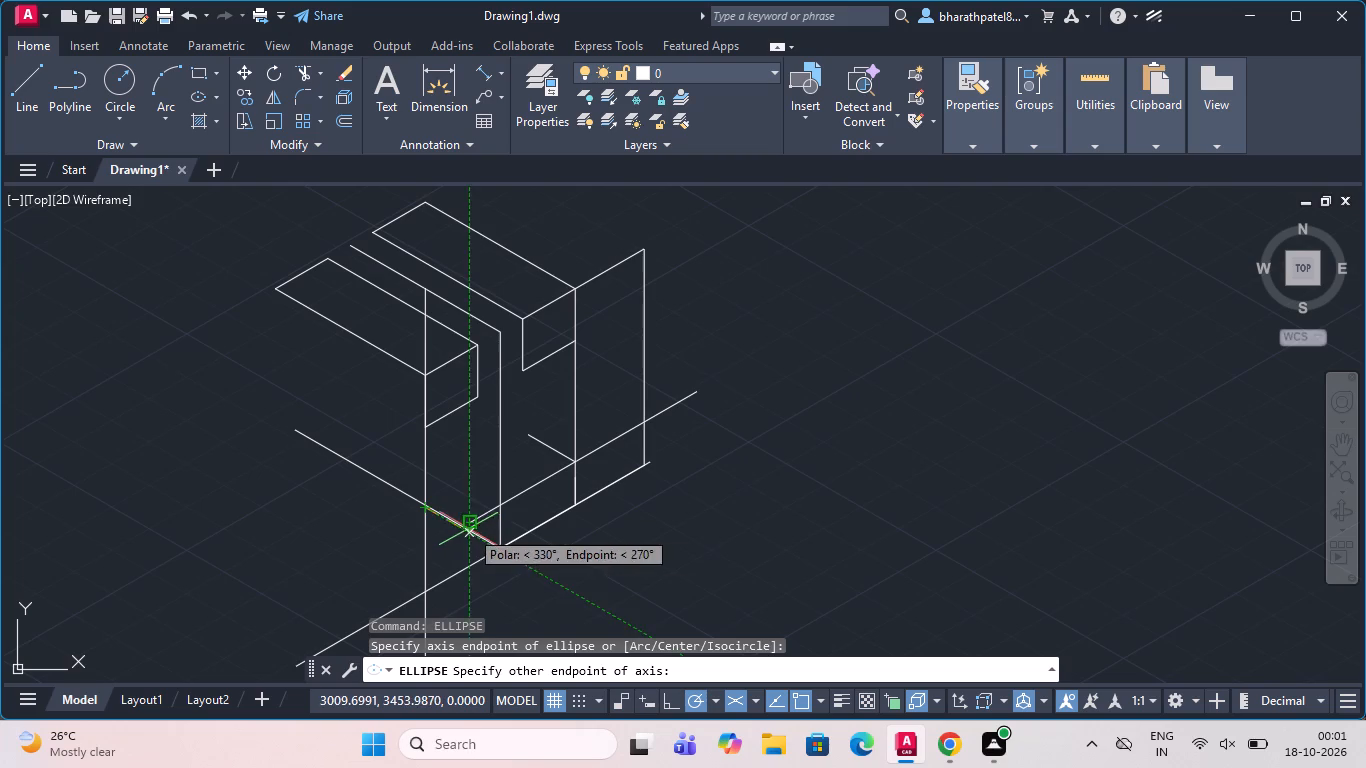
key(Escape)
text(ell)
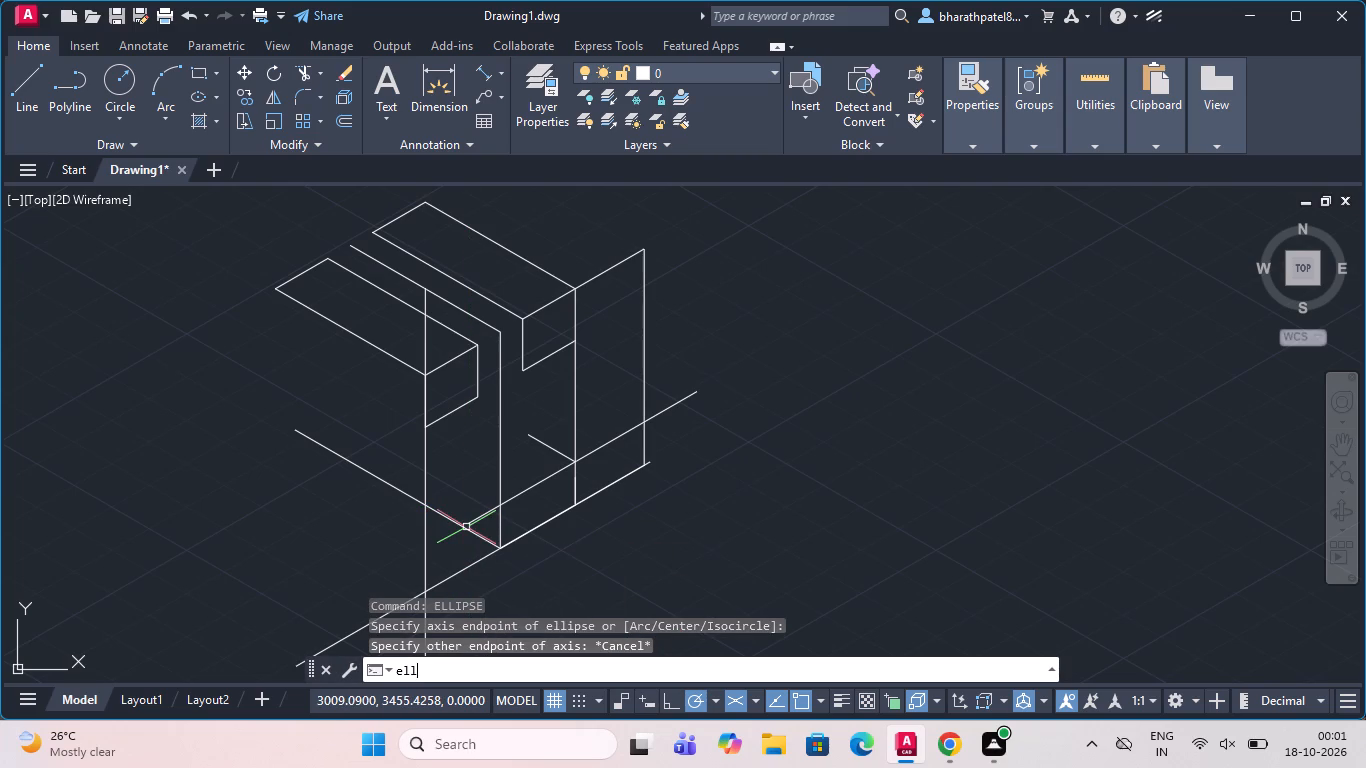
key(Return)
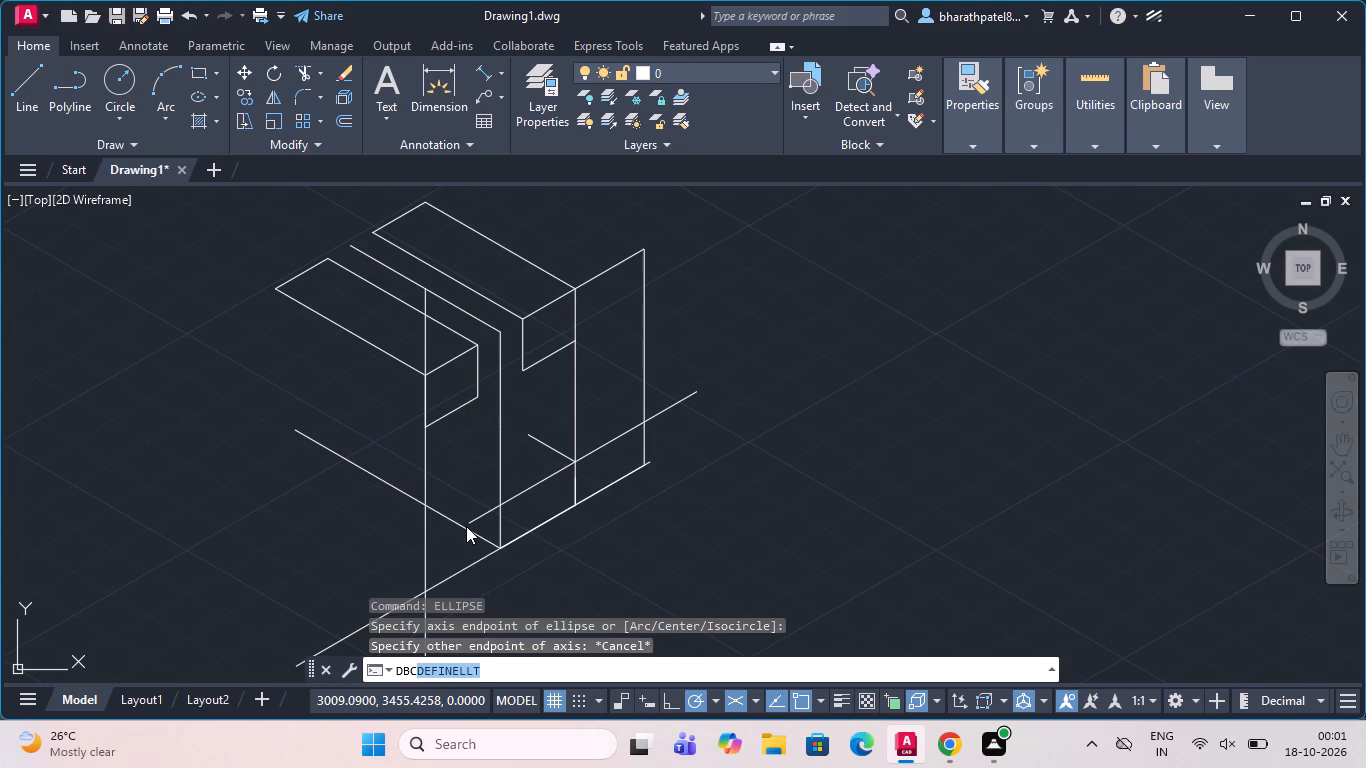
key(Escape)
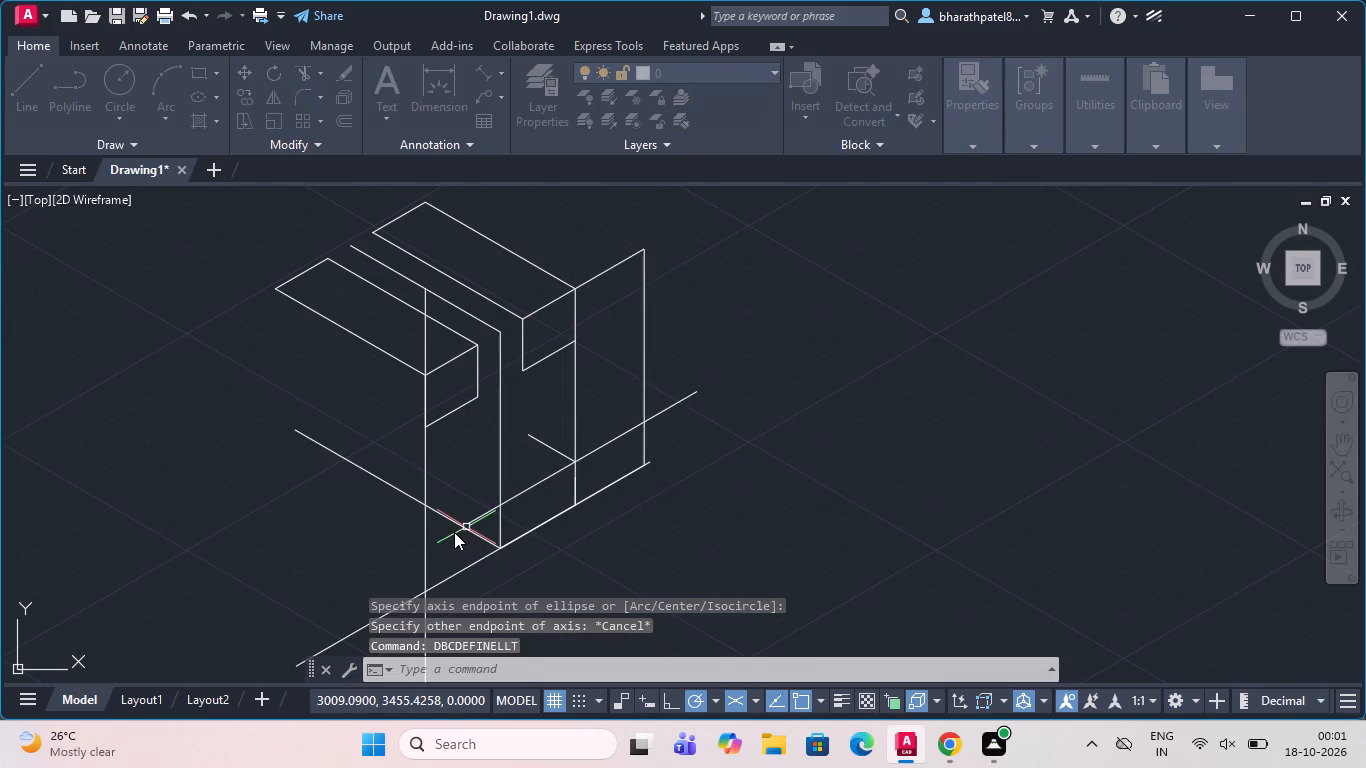
Draw an isocircle of radius 40 centred where the new 150° base line crosses the block's left vertical edge.
text(ell)
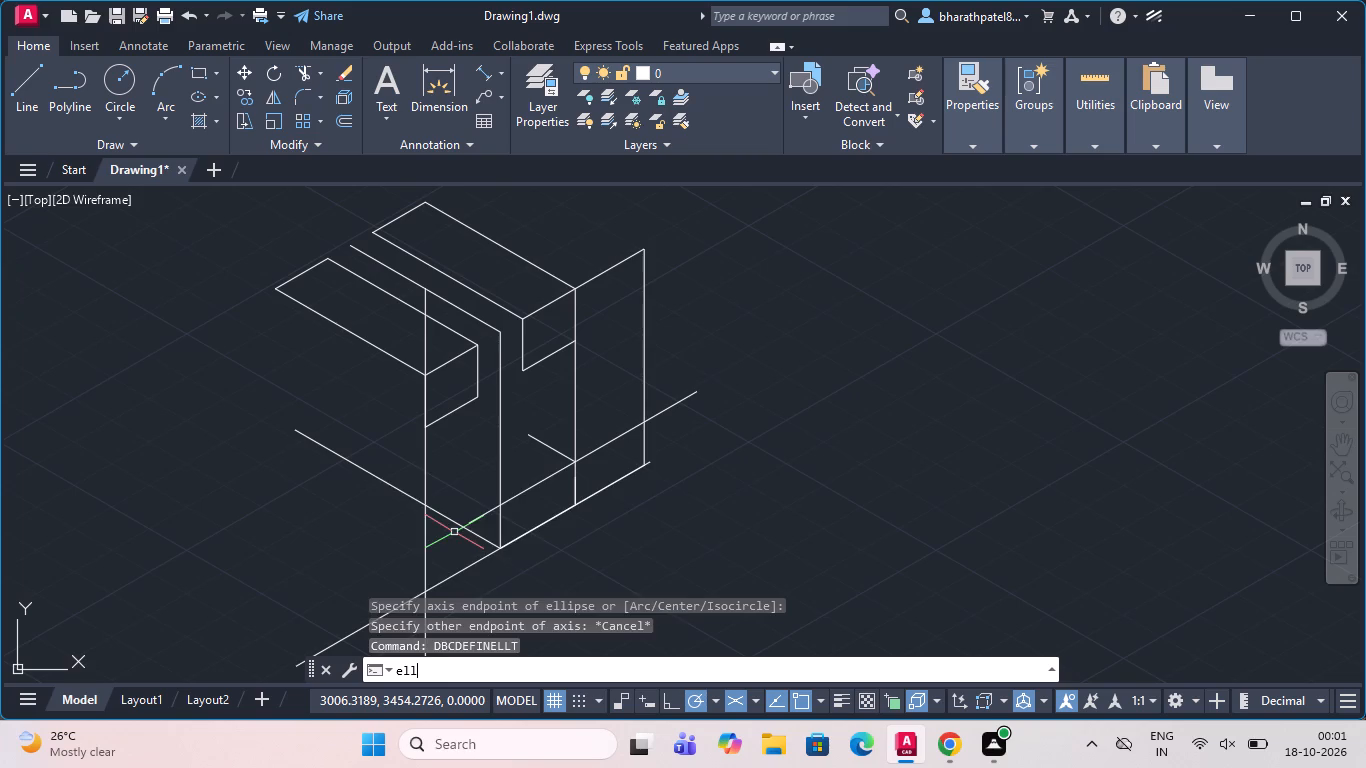
key(Return)
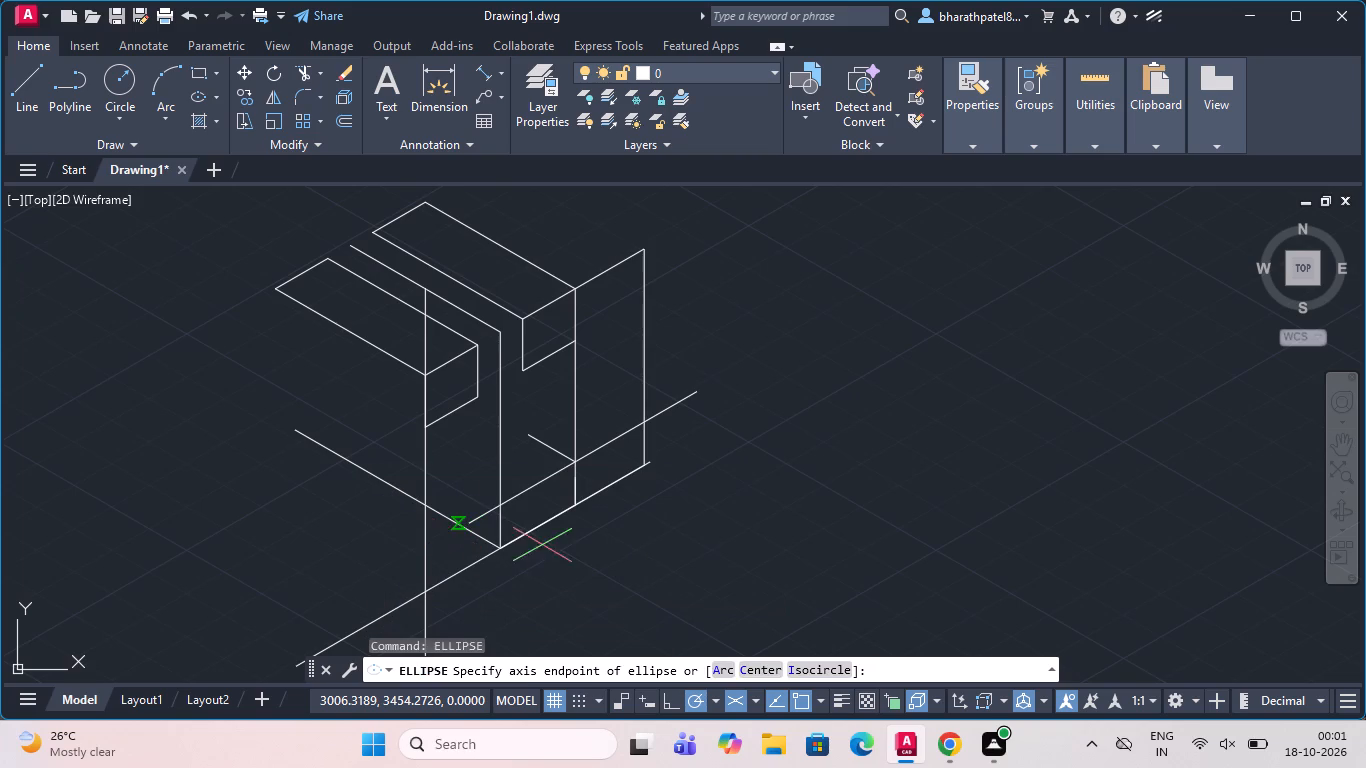
click(815, 670)
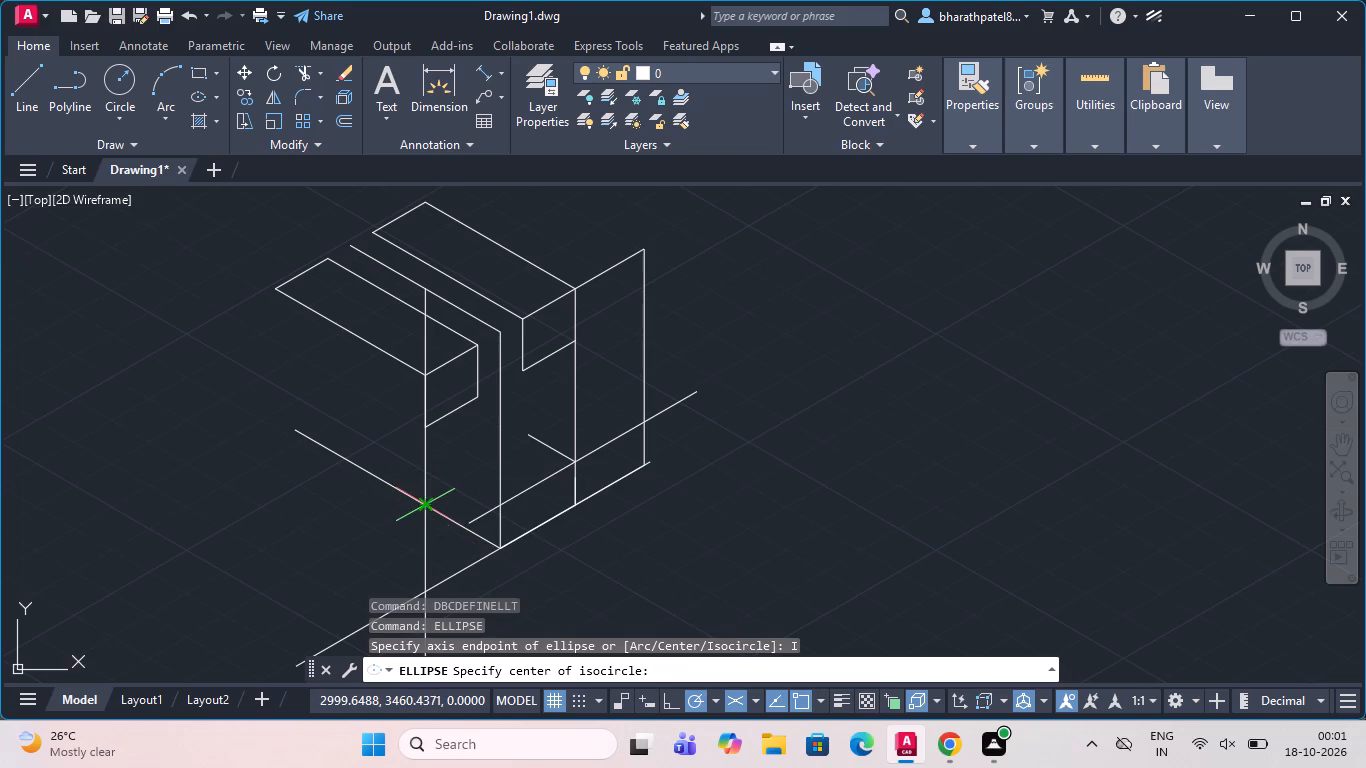
click(419, 509)
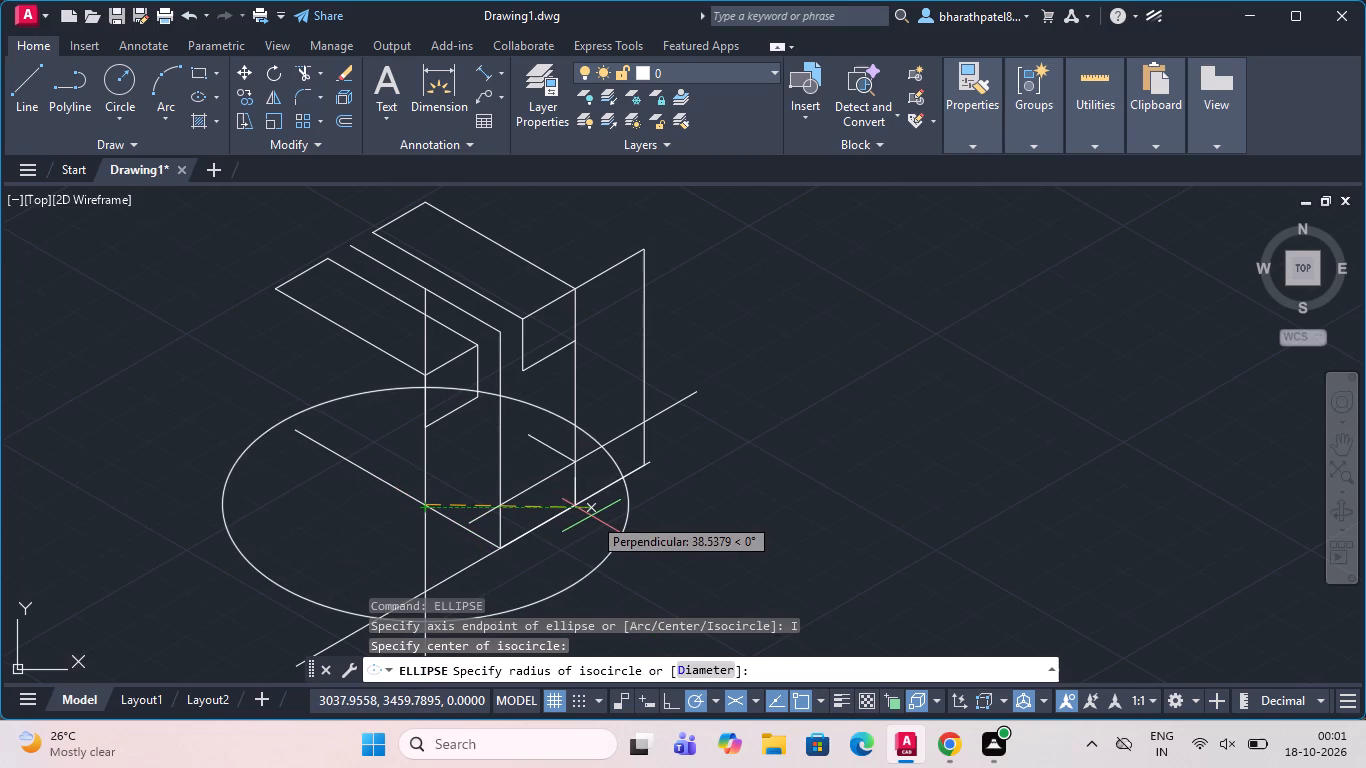
key(4)
key(0)
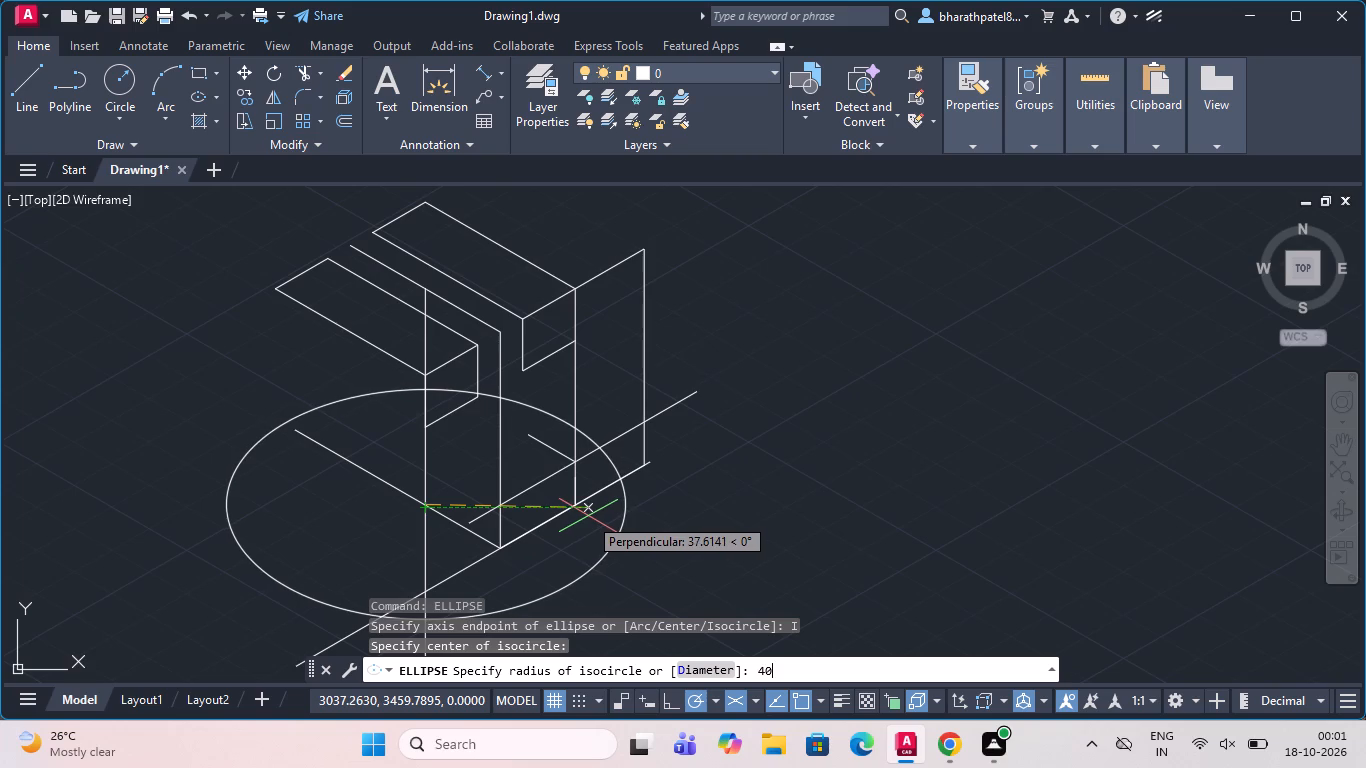
key(Return)
scroll(558, 414, down, 1)
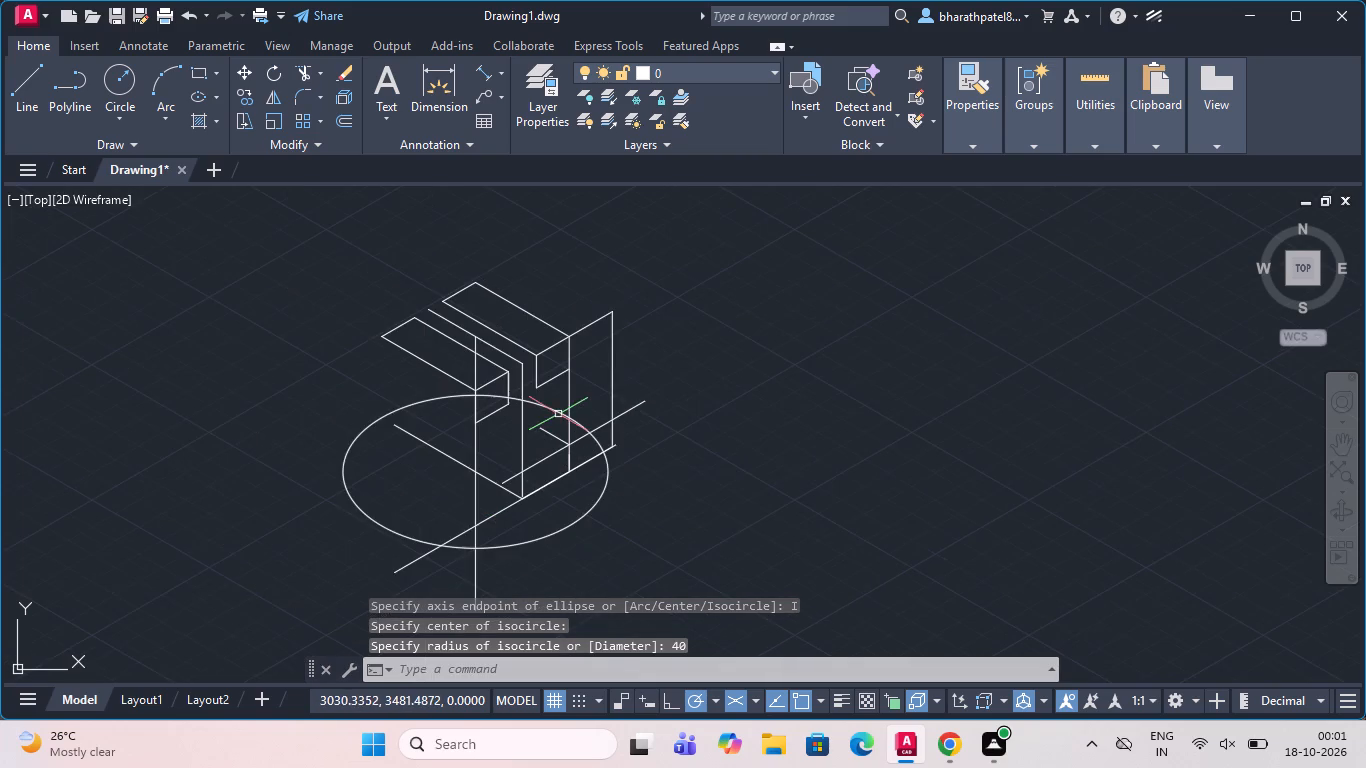
scroll(561, 412, up, 2)
scroll(561, 412, down, 1)
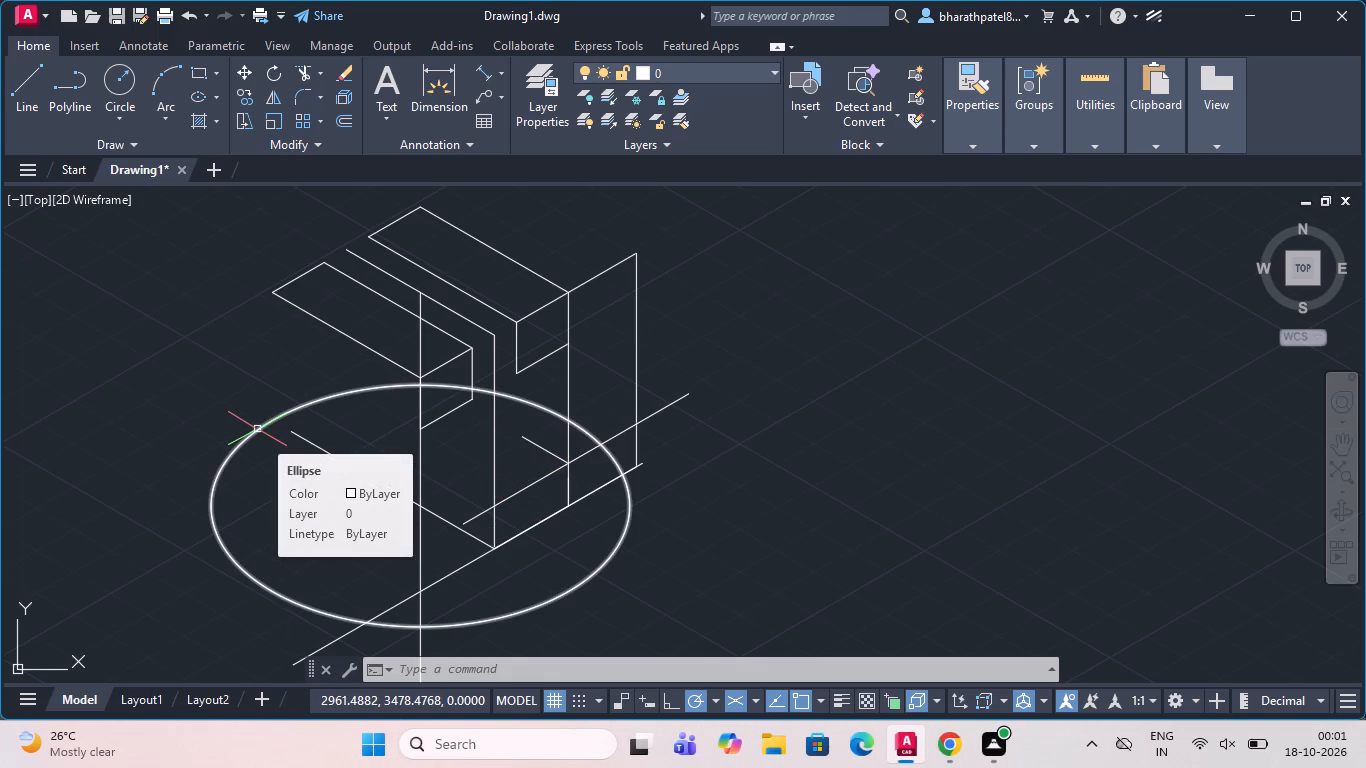
Draw a vertical line up from where the isocircle crosses the step-level line to just above the block's top edge.
click(20, 82)
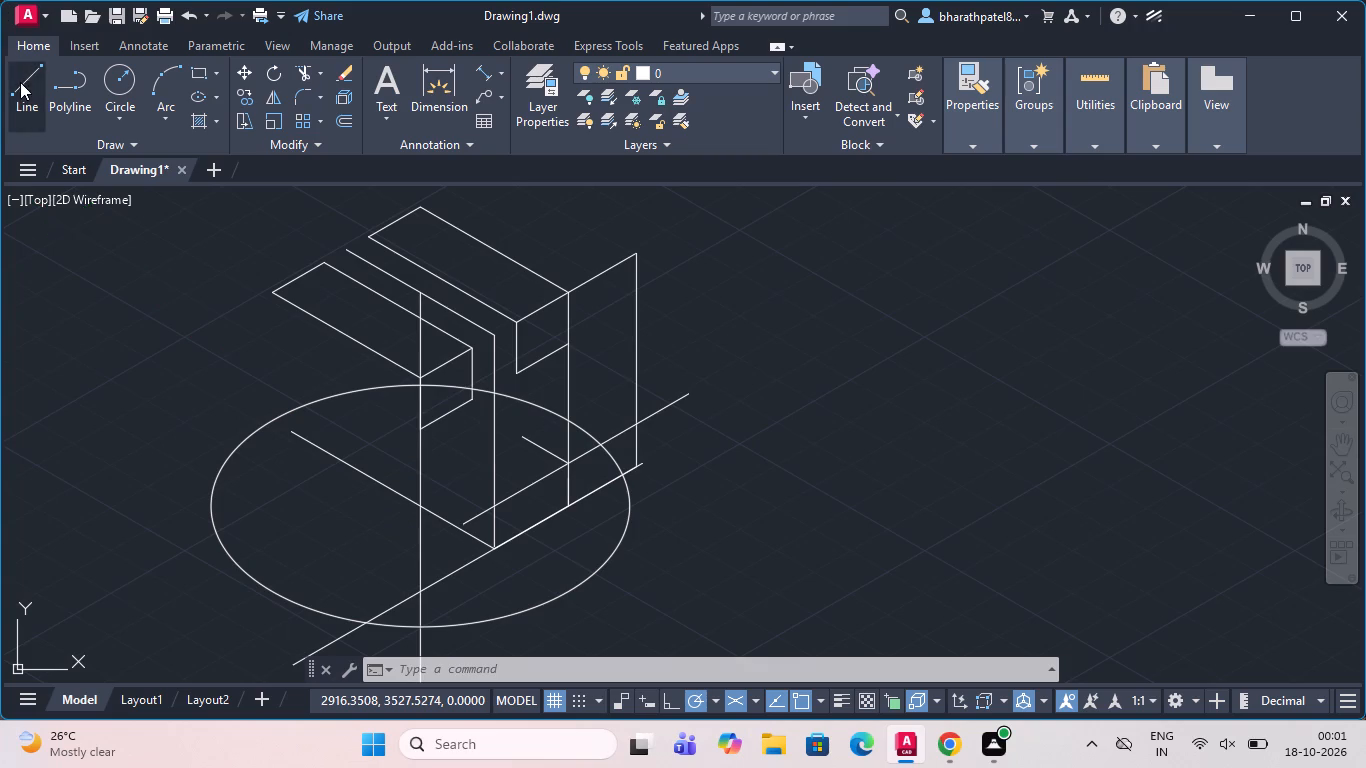
click(596, 446)
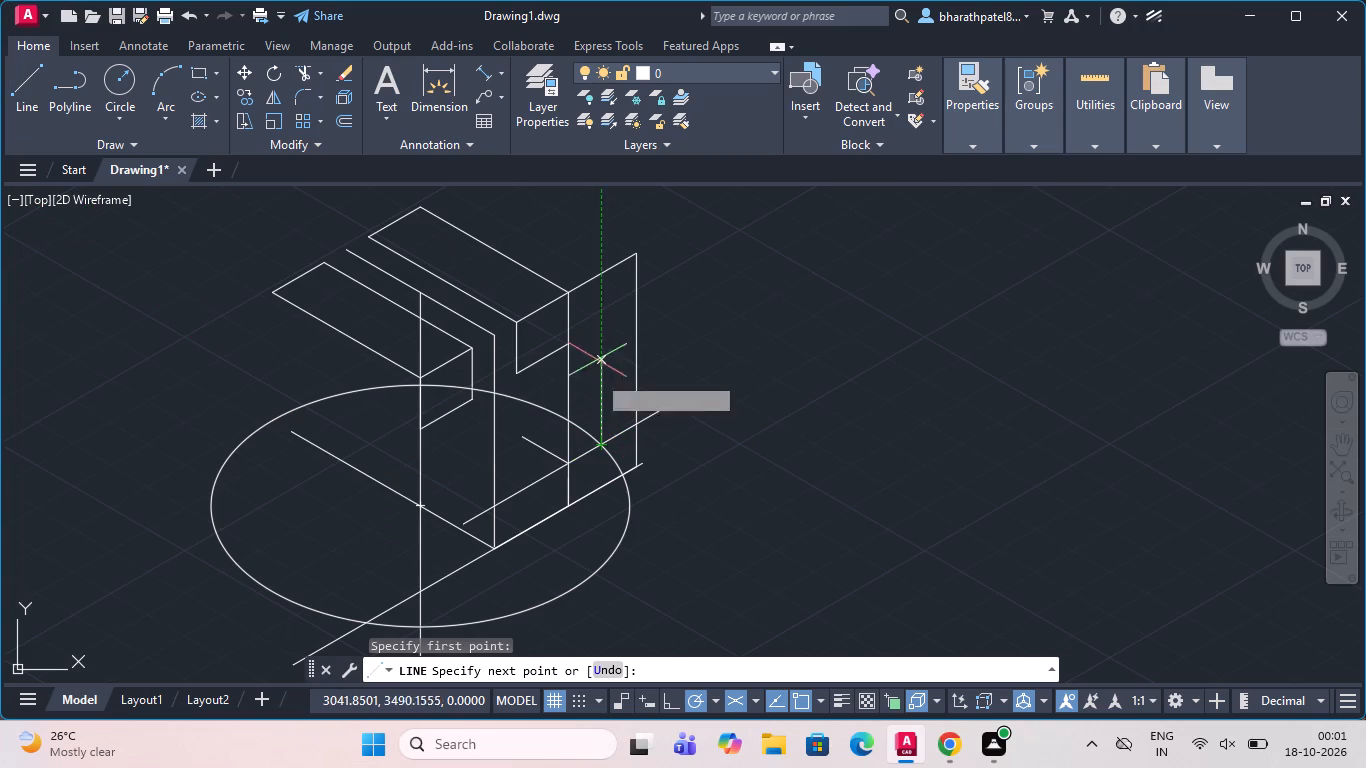
click(603, 248)
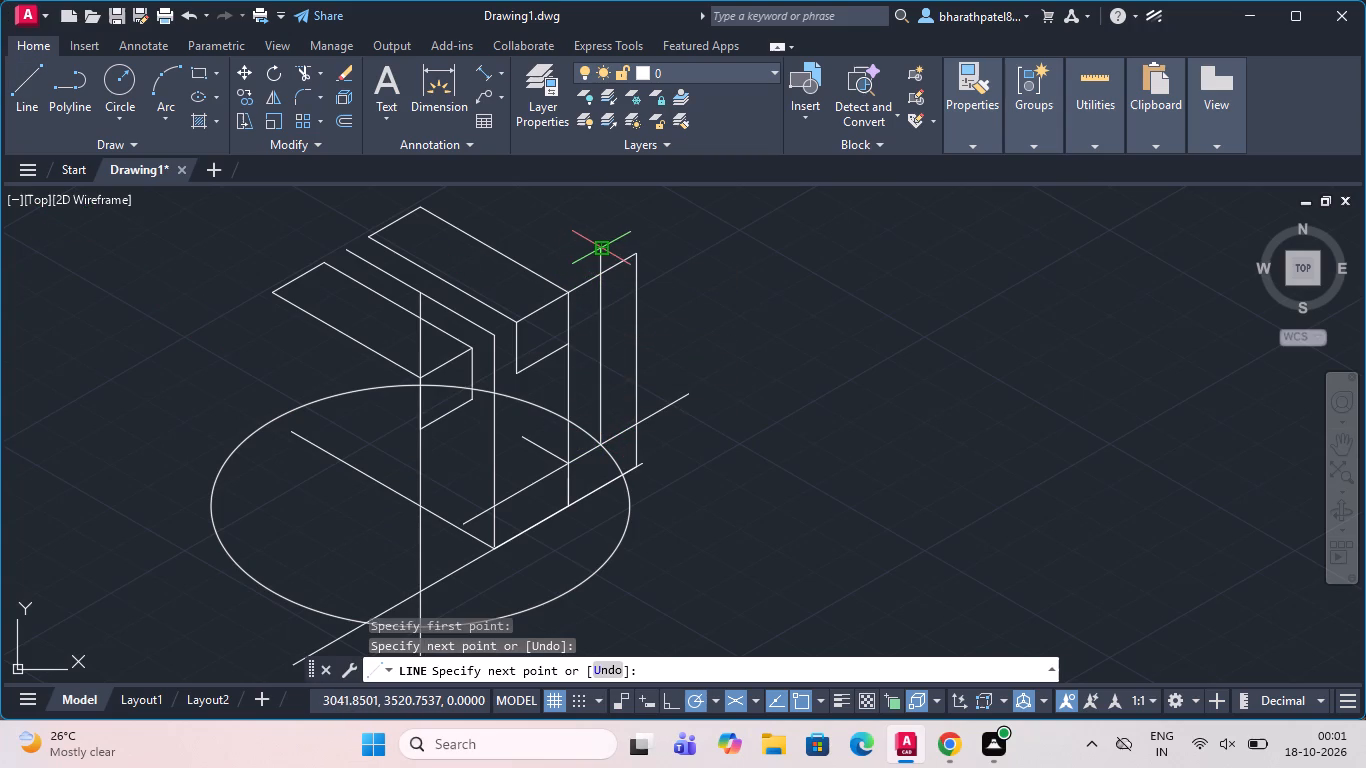
key(Escape)
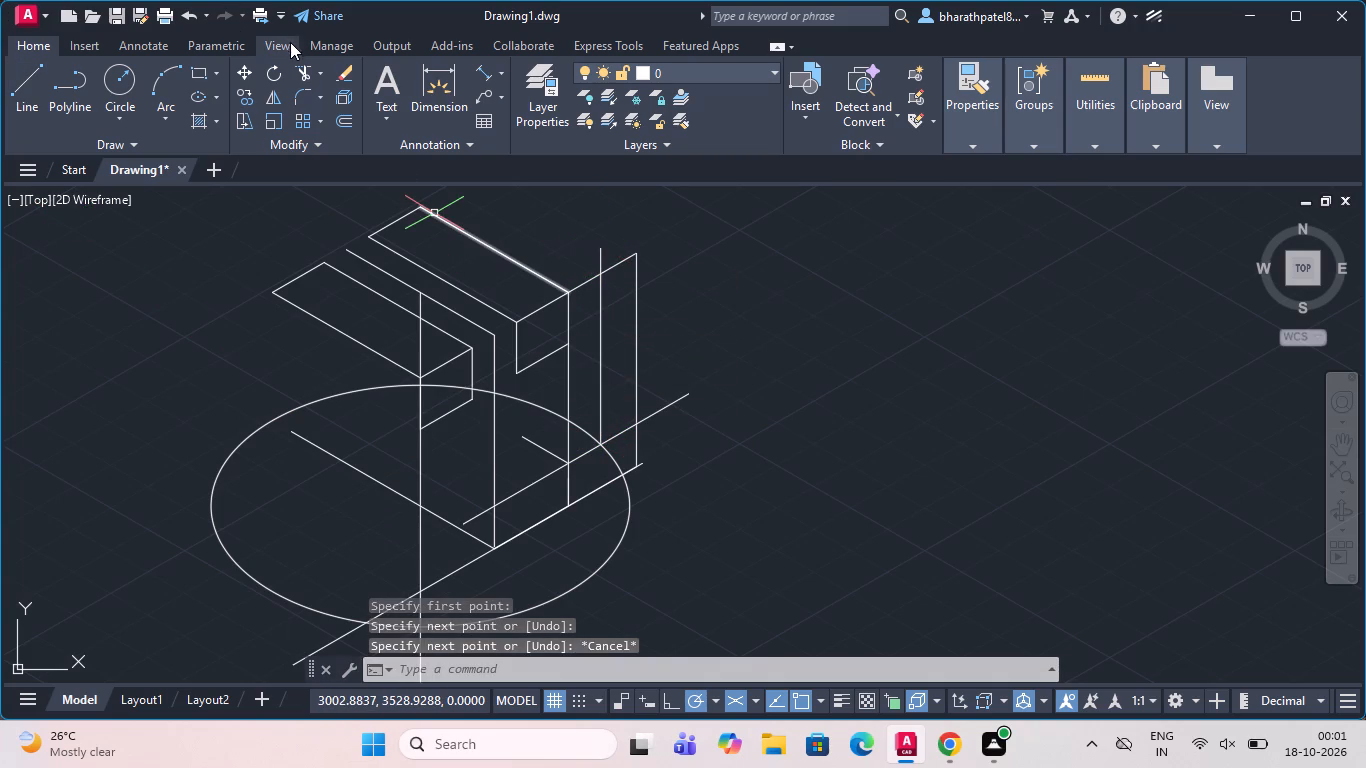
Trim away the block's old outer vertical edge, the overhangs at its top corner, and the step-level and base lines beyond the isocircle.
click(300, 61)
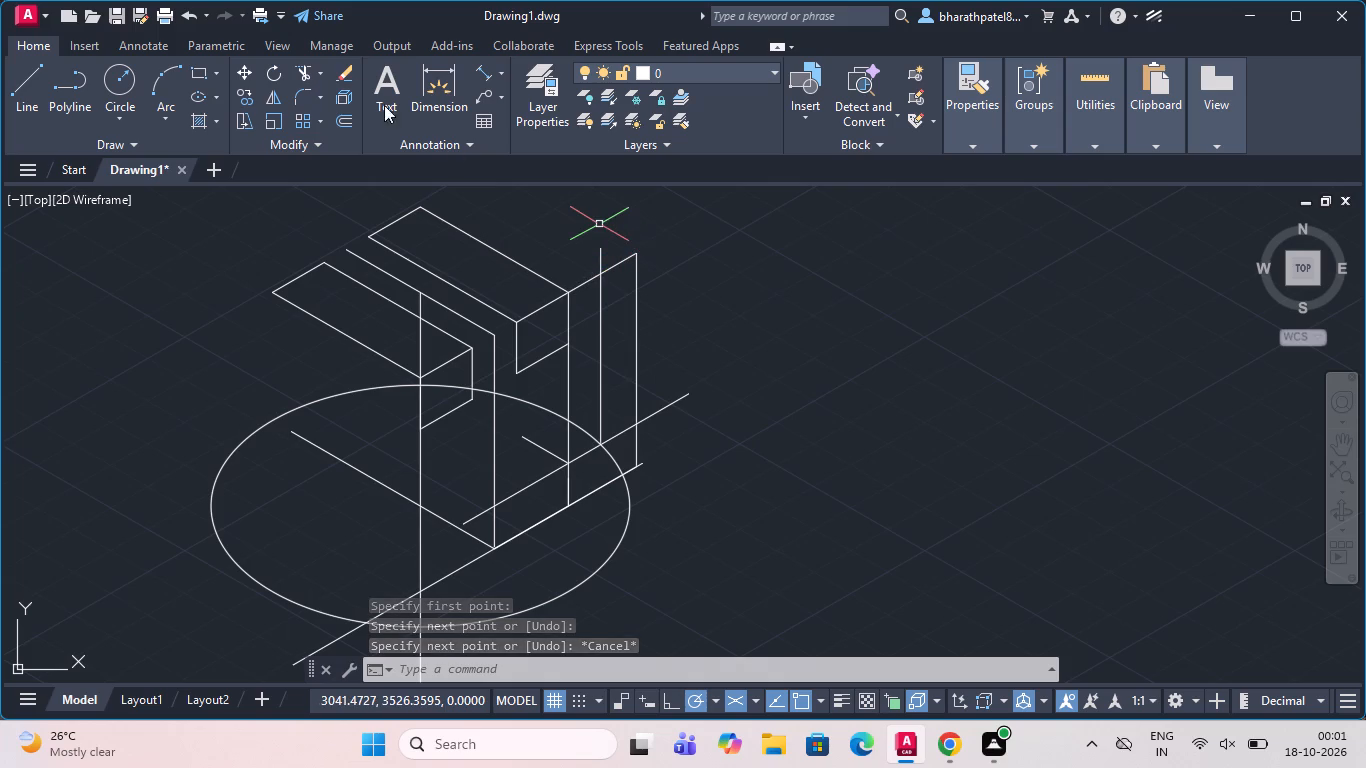
click(300, 66)
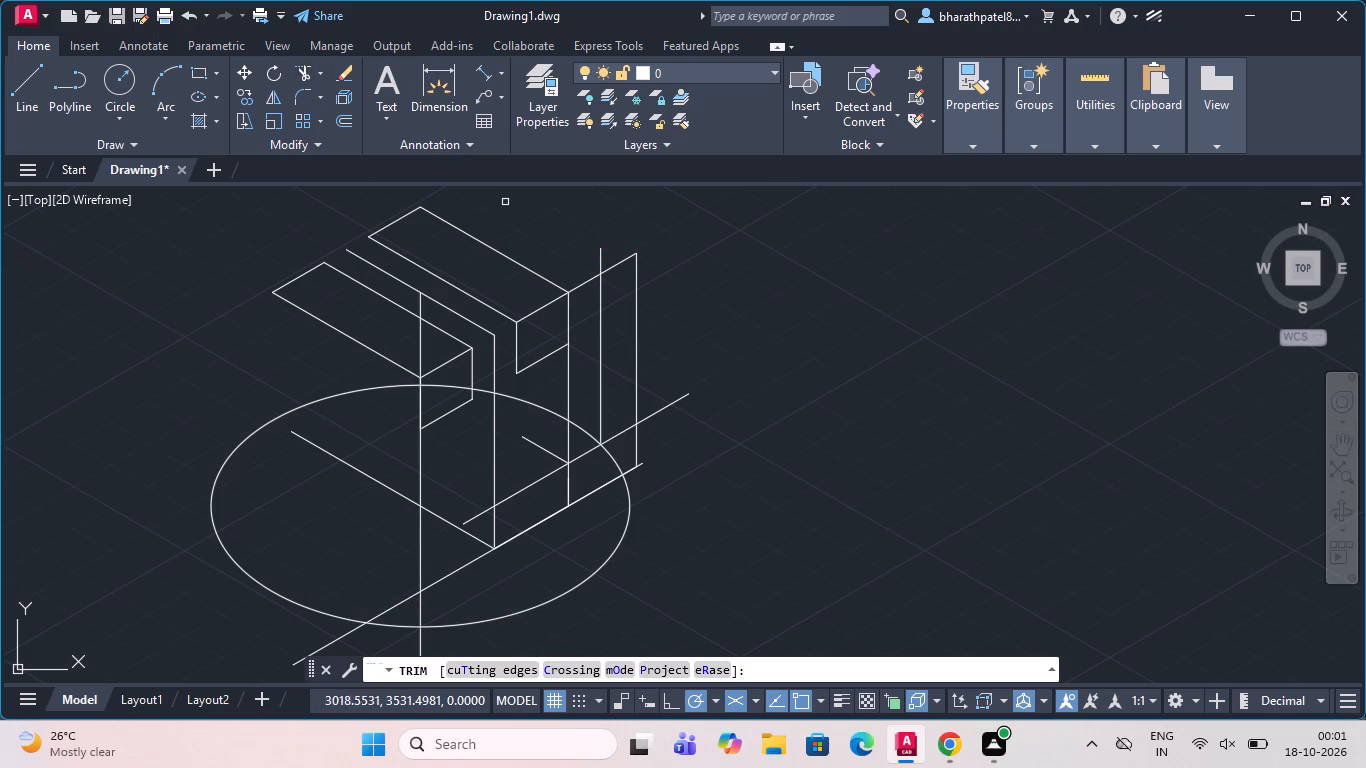
drag(617, 246, 649, 328)
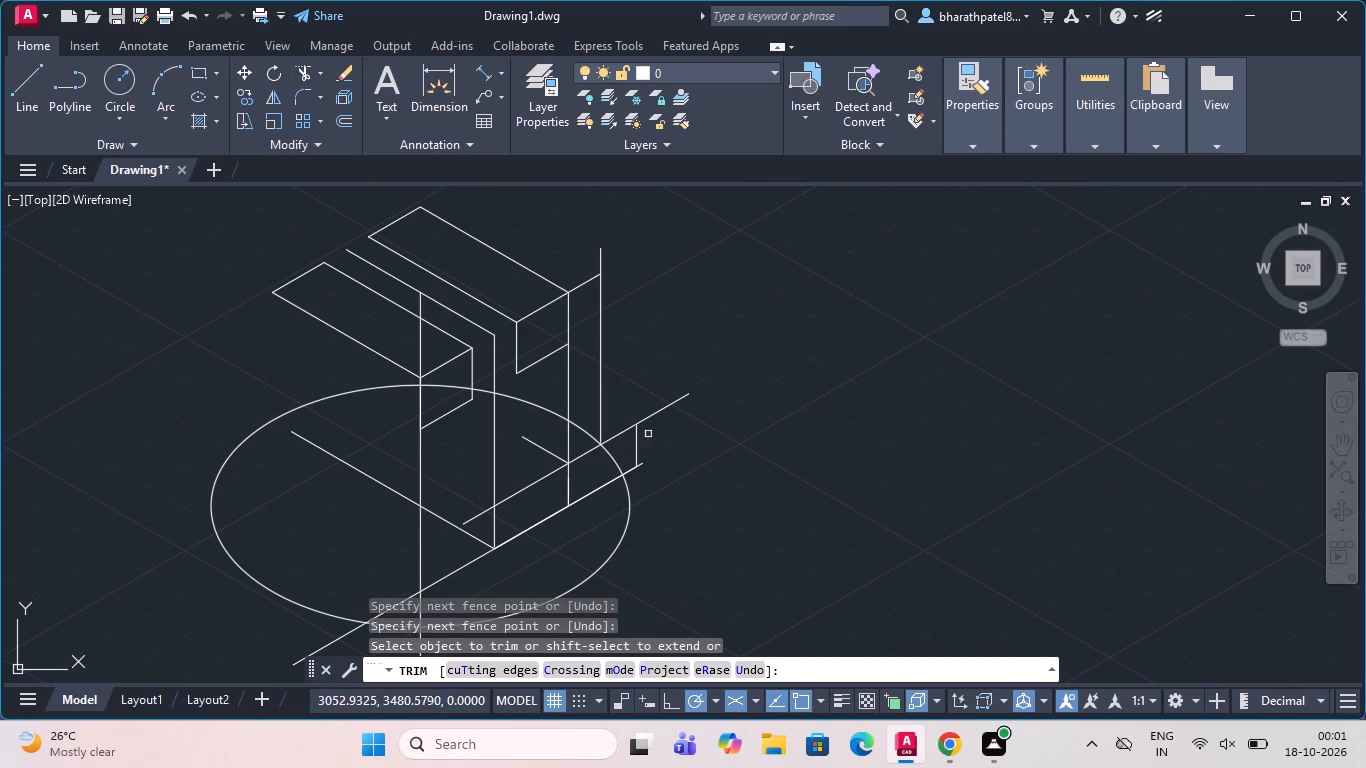
scroll(631, 487, up, 1)
drag(626, 377, 657, 500)
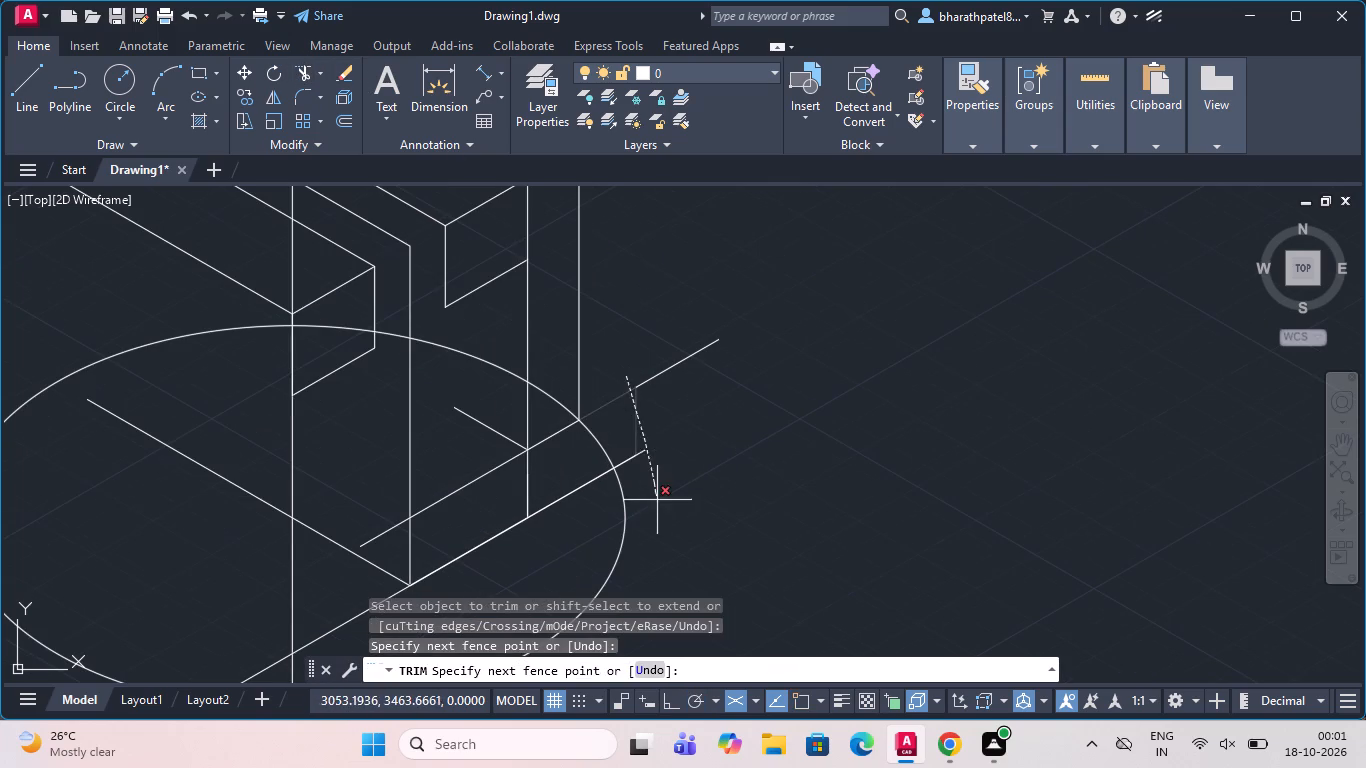
drag(657, 500, 657, 501)
click(635, 459)
drag(633, 460, 633, 442)
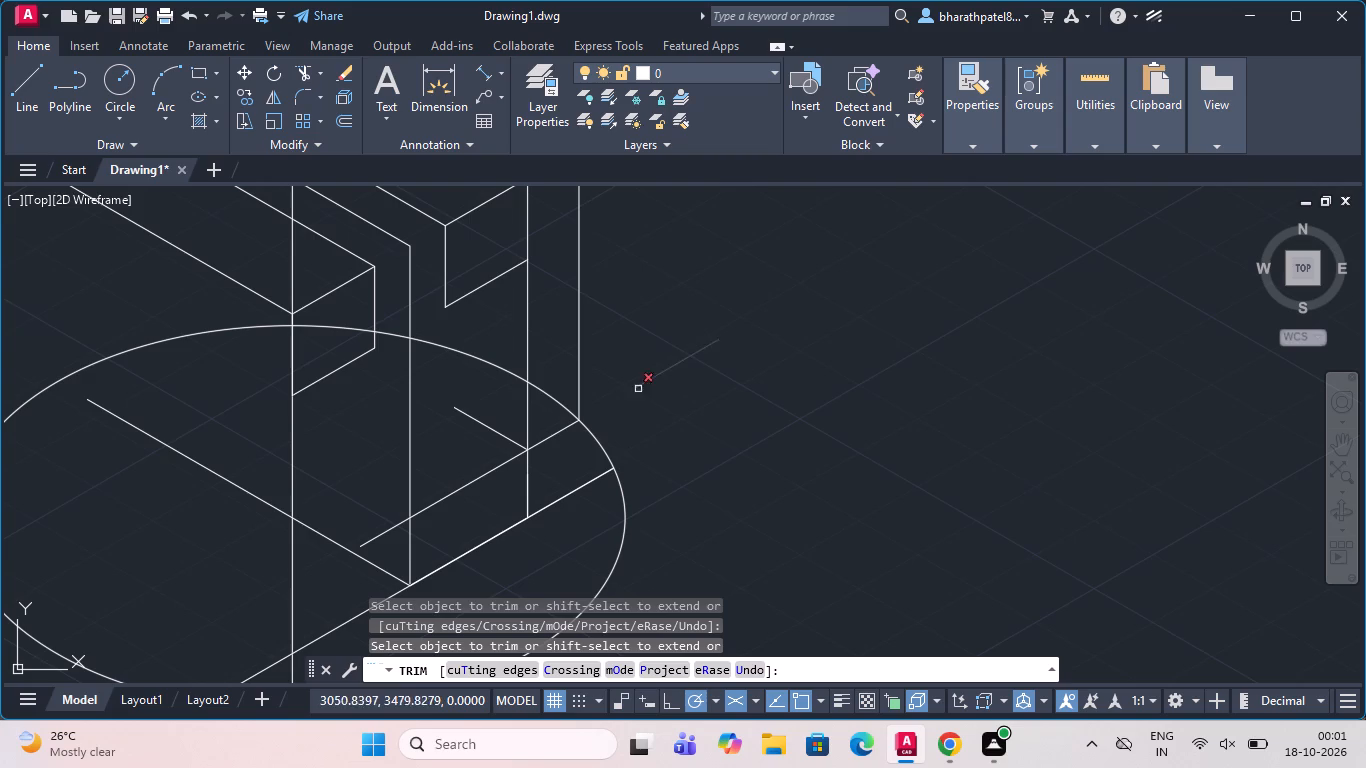
click(656, 379)
scroll(657, 381, down, 3)
scroll(662, 305, up, 2)
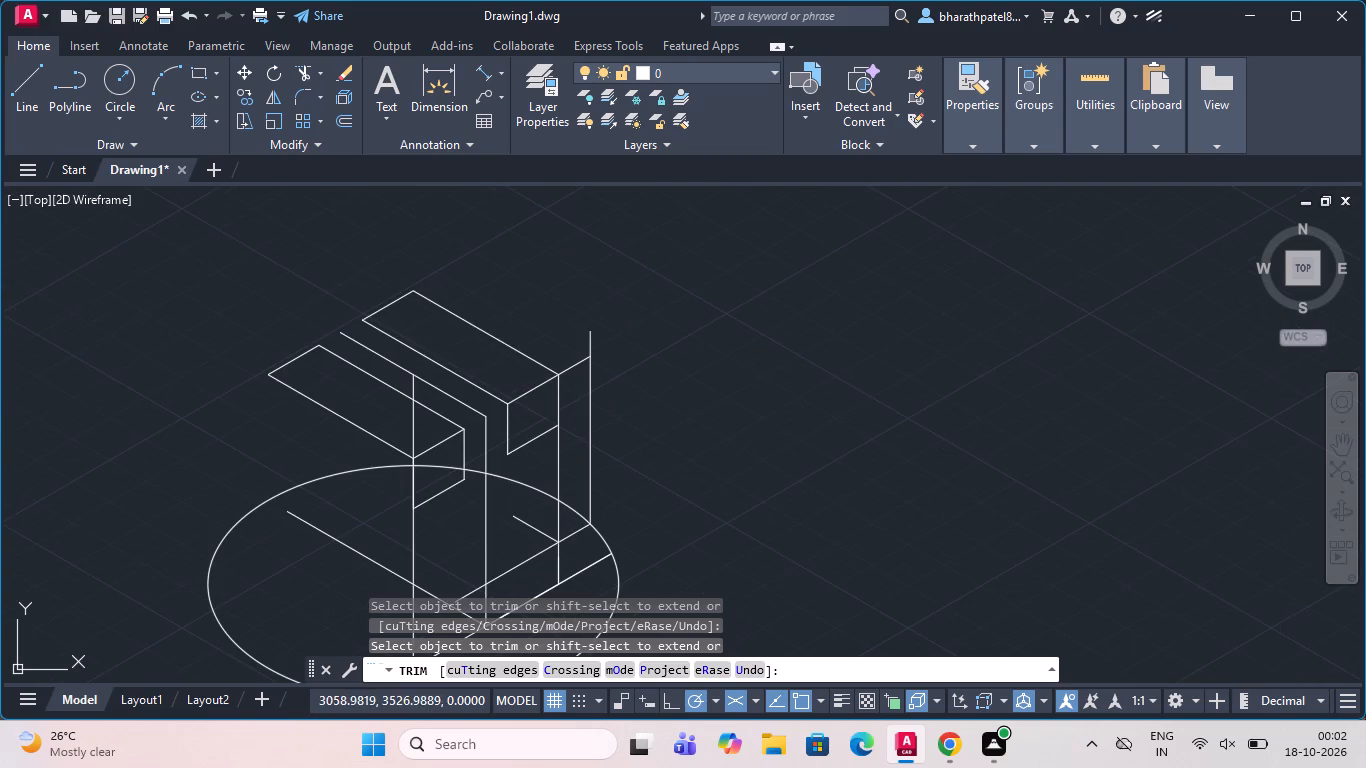
click(592, 342)
scroll(592, 335, down, 2)
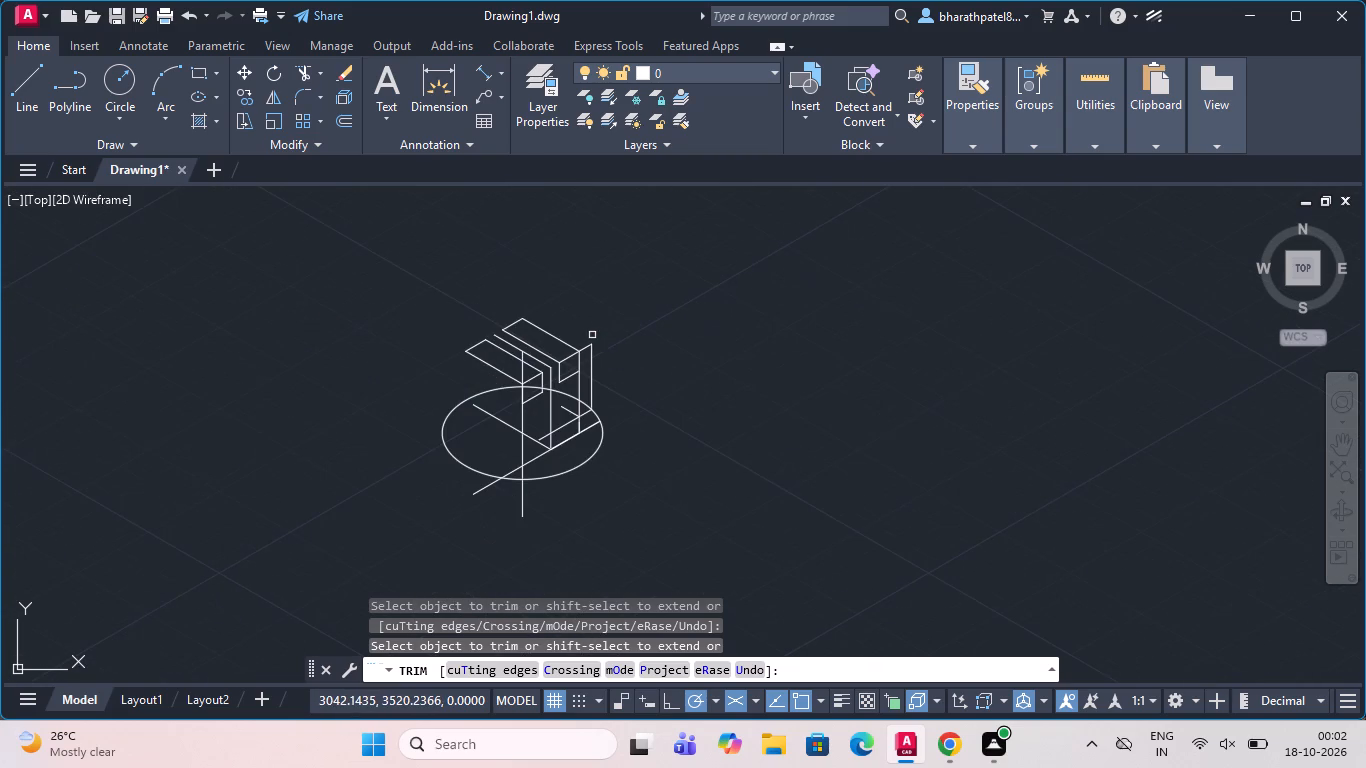
scroll(609, 427, up, 2)
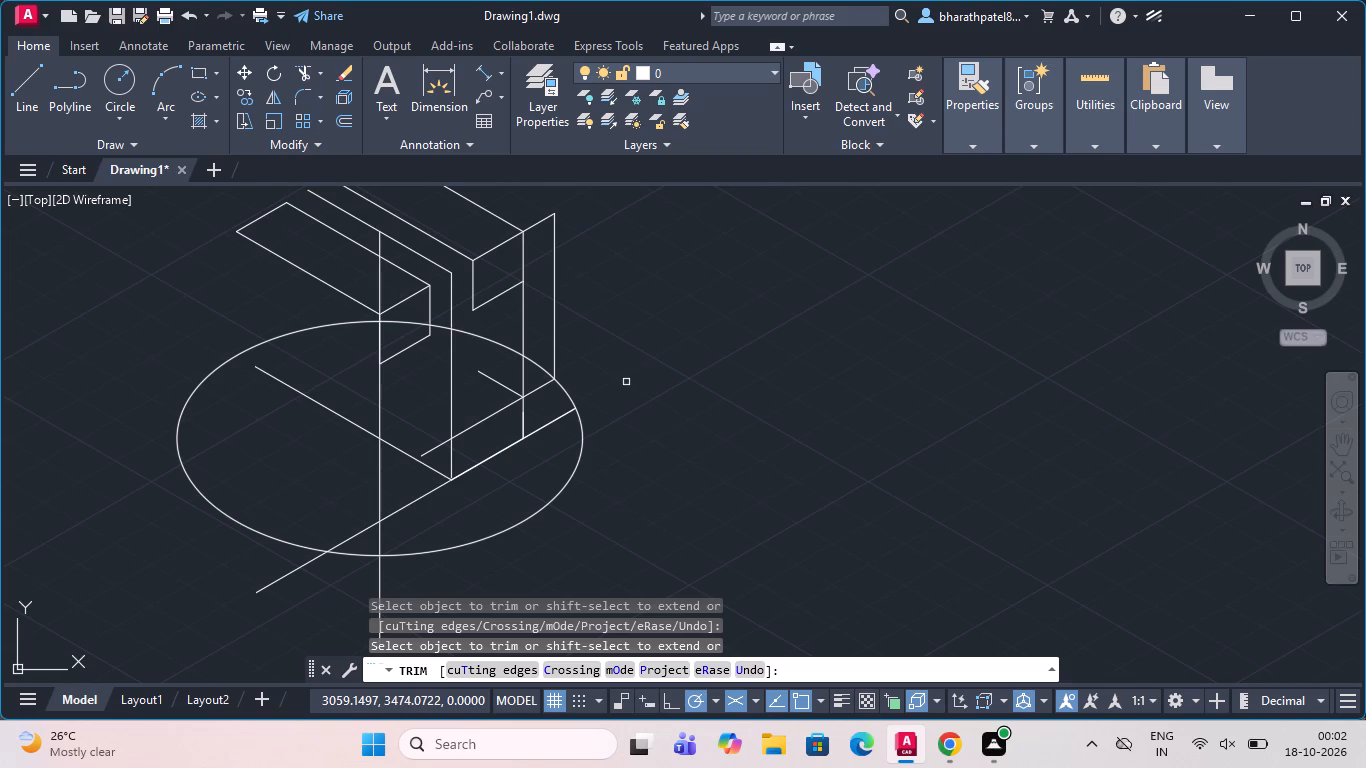
From the bottom end of the block's inner vertical edge on the base line, draw a line at 330° past the isocircle.
click(14, 79)
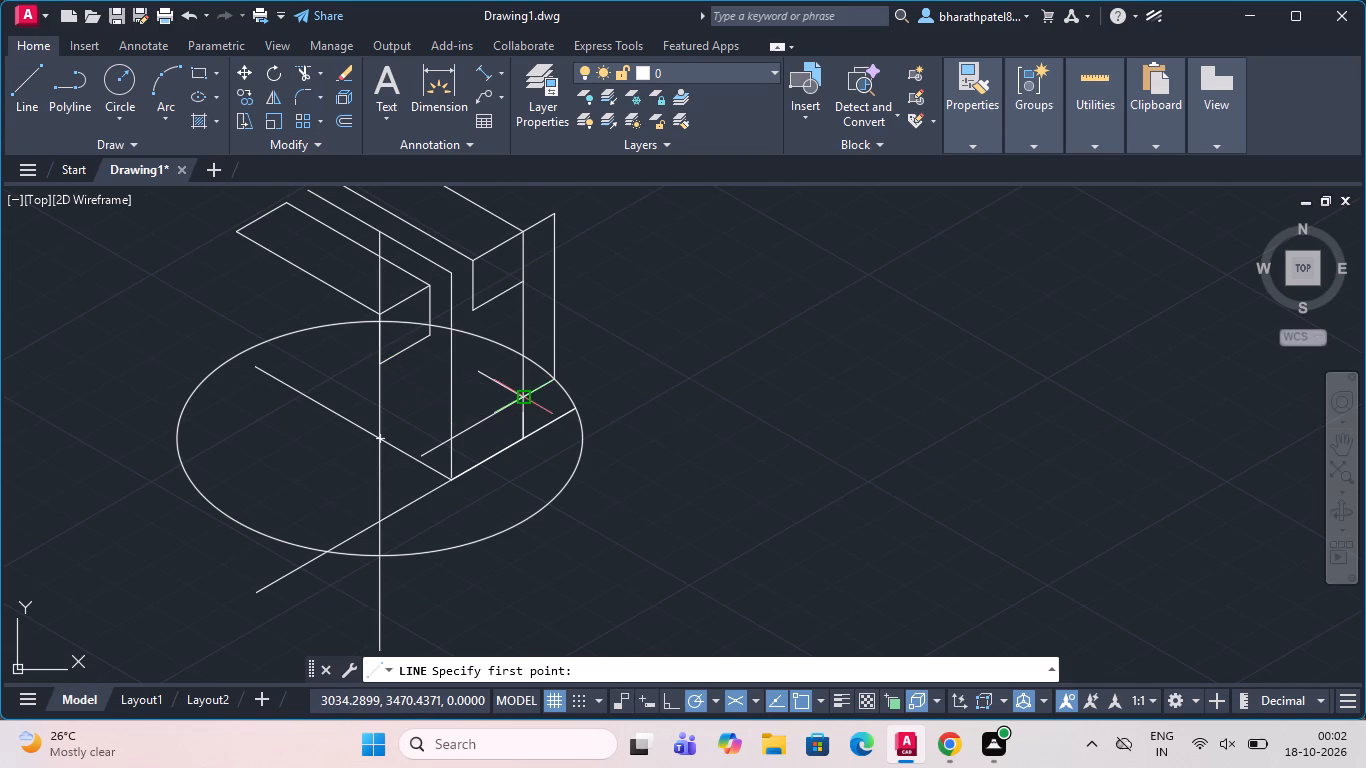
scroll(522, 392, up, 1)
scroll(522, 389, down, 1)
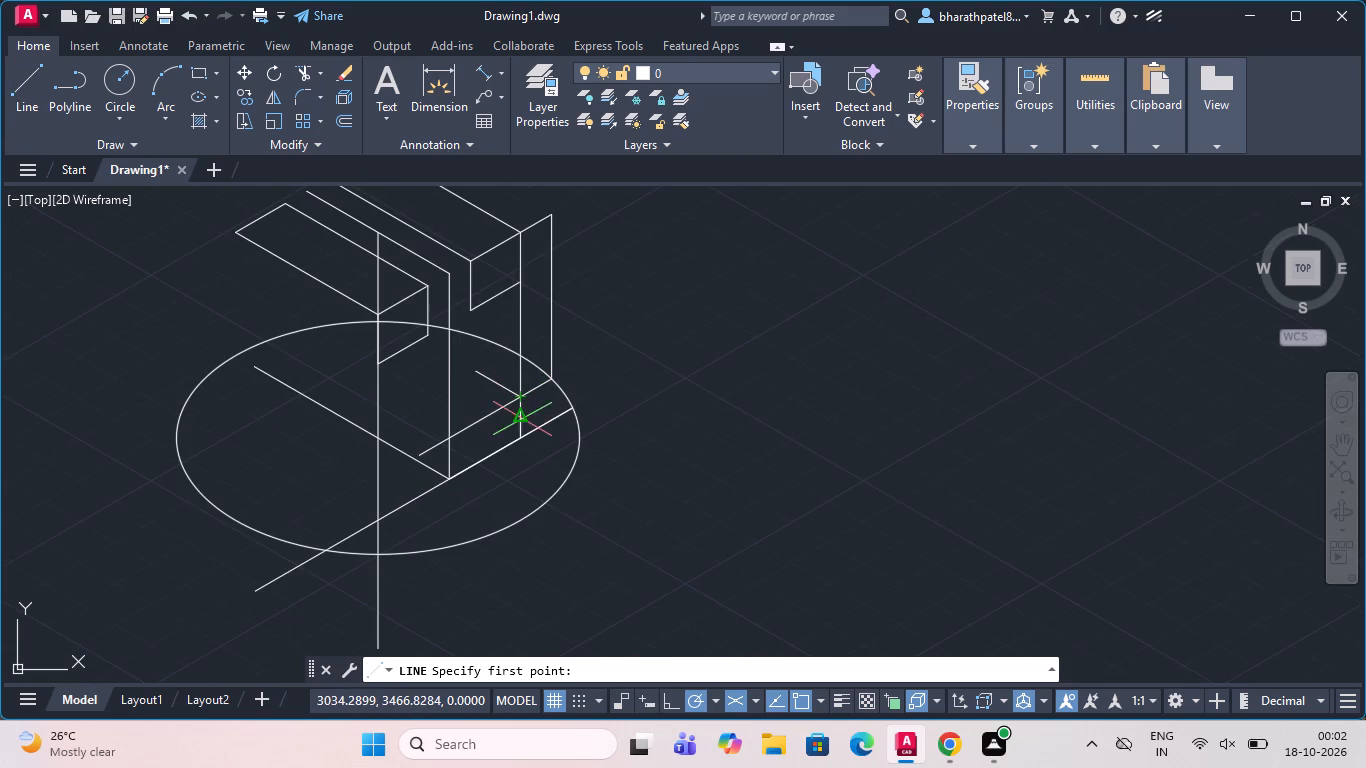
click(521, 438)
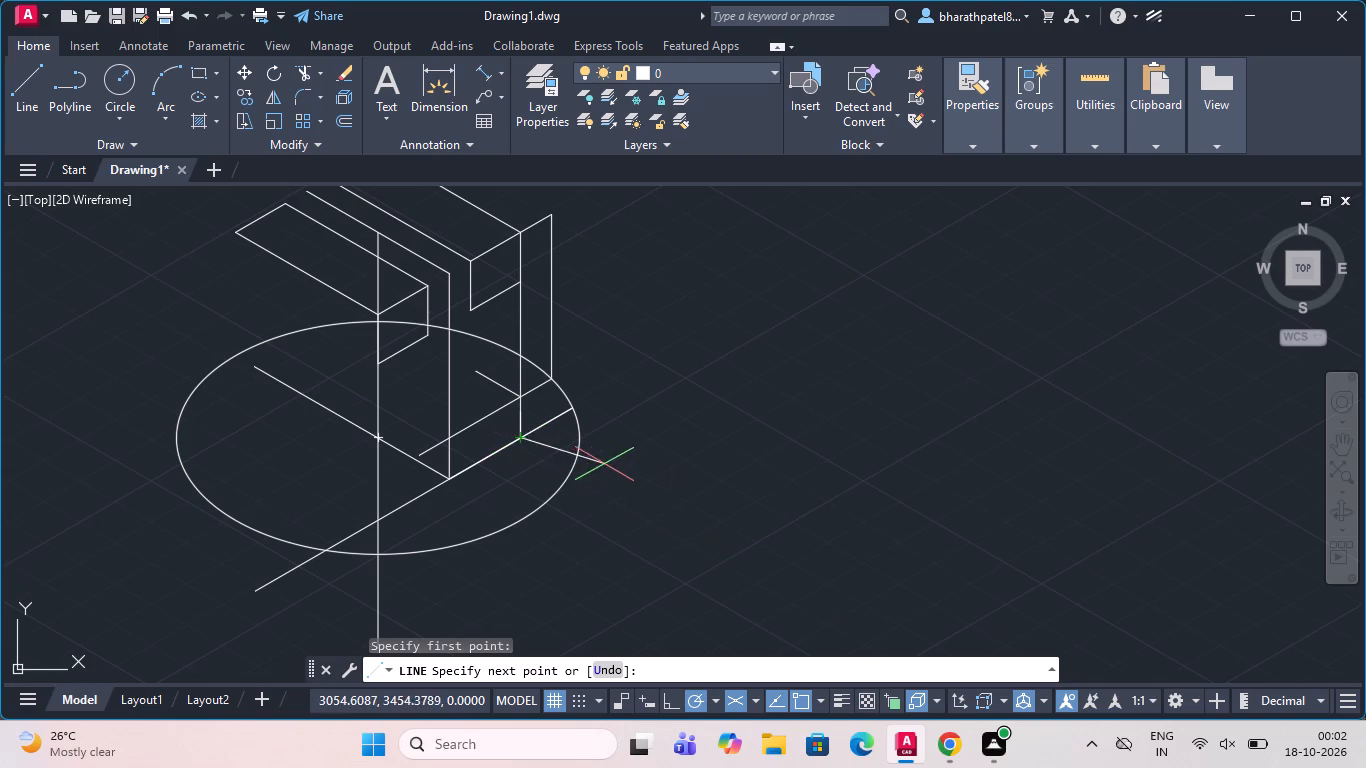
click(603, 482)
key(Escape)
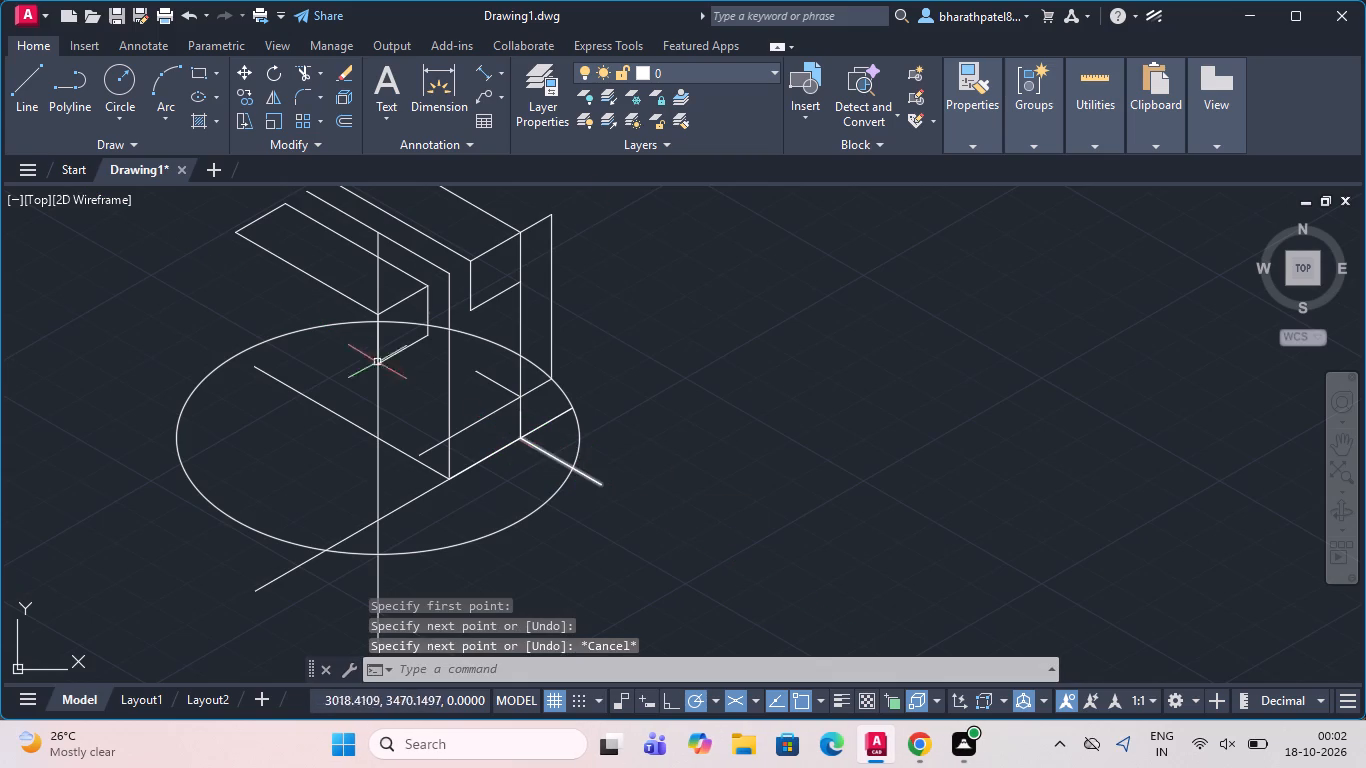
From where the base line crosses the vertical line through the isocircle's centre, draw a line about 32 units long at 330°.
click(21, 92)
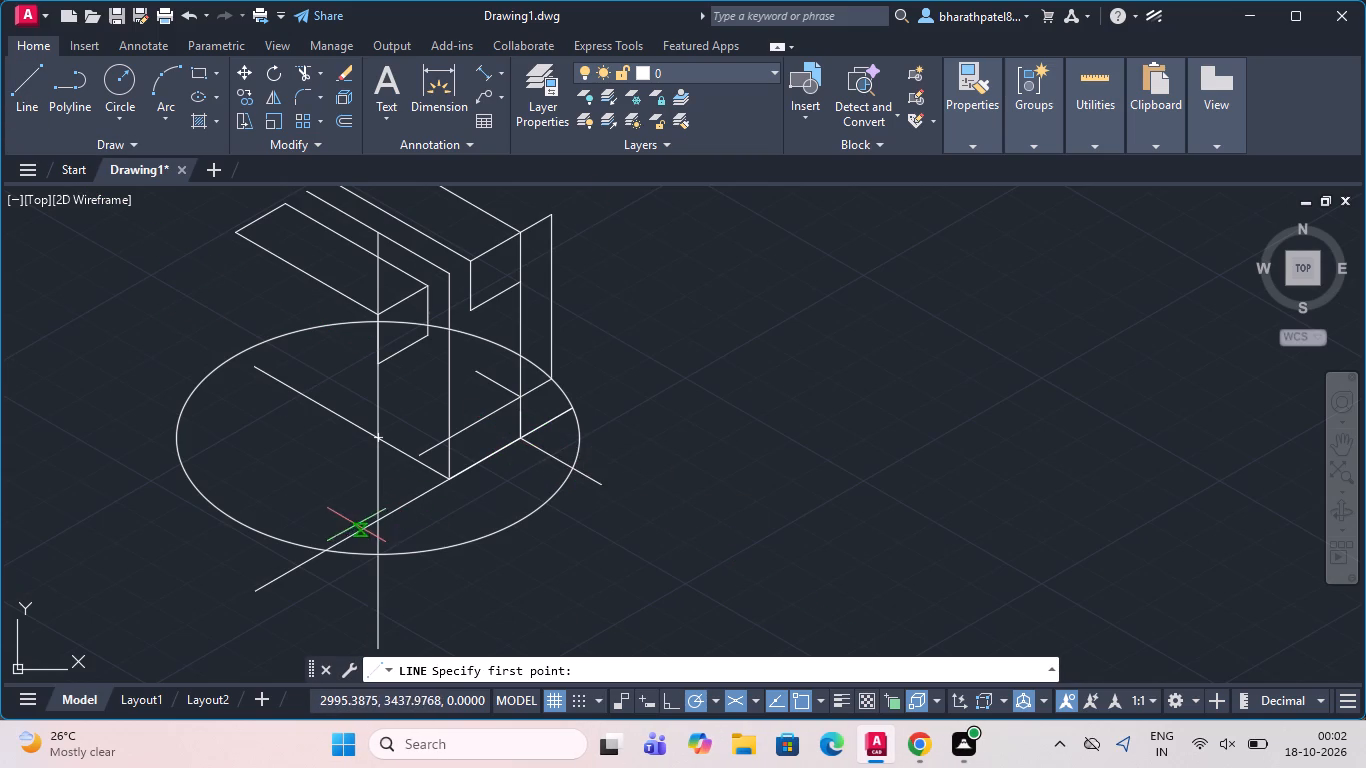
click(375, 520)
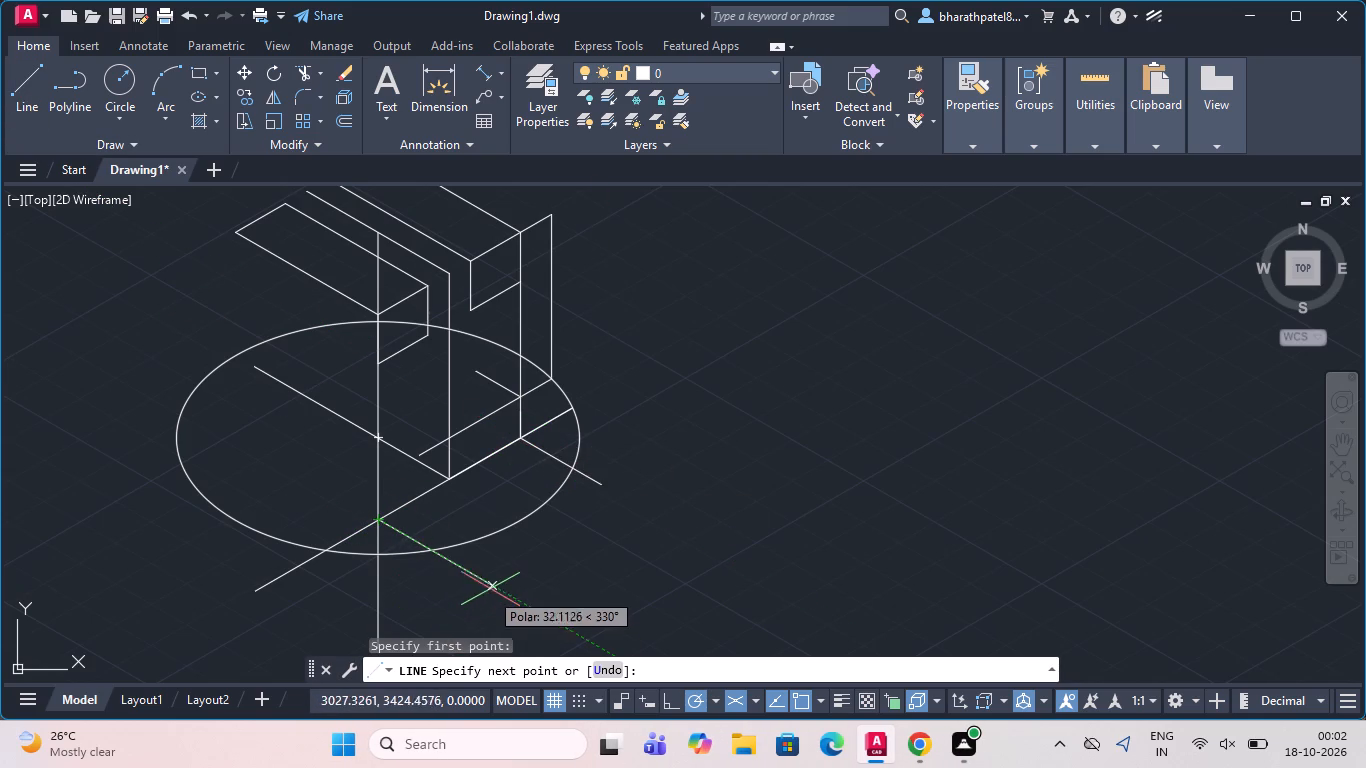
click(492, 585)
key(Escape)
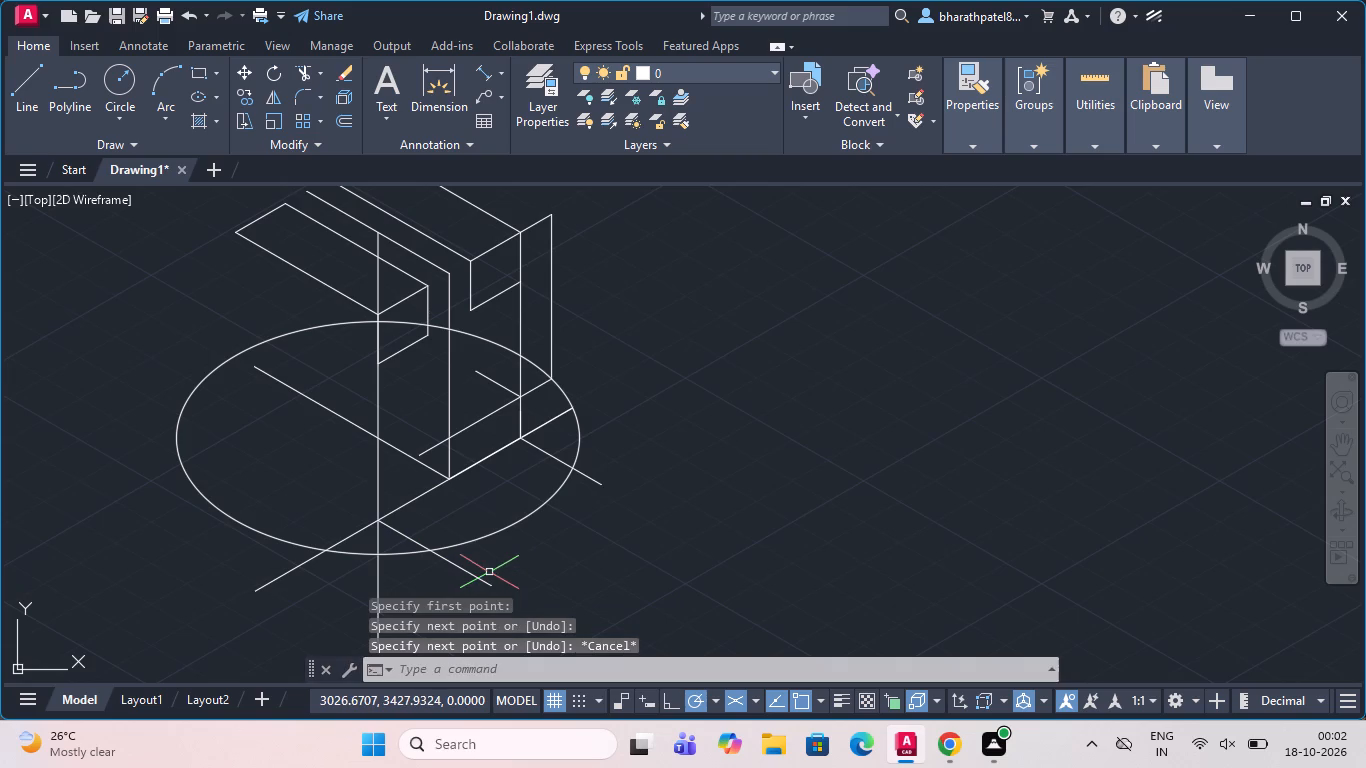
Trim the end of the step-level line that overhangs the block's front vertical edge inside the isocircle.
scroll(630, 418, up, 1)
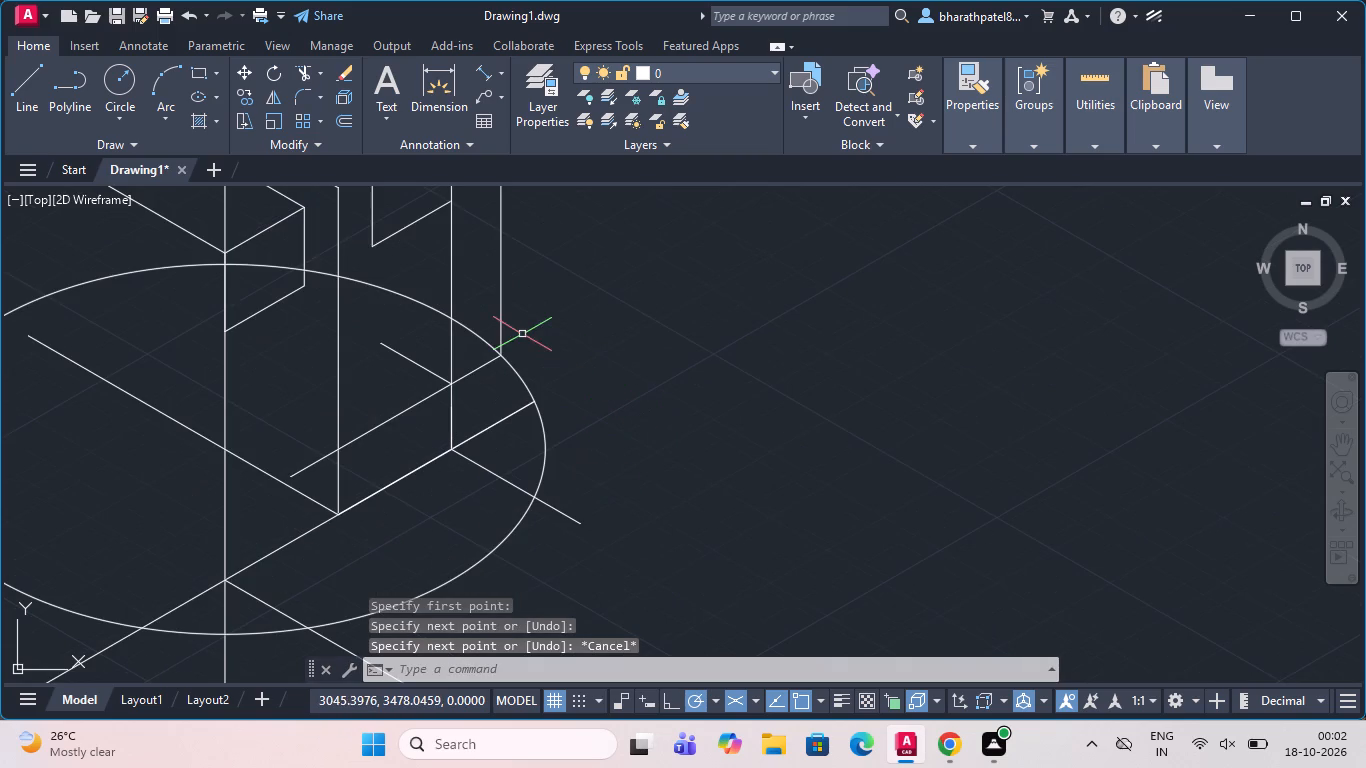
scroll(573, 403, down, 1)
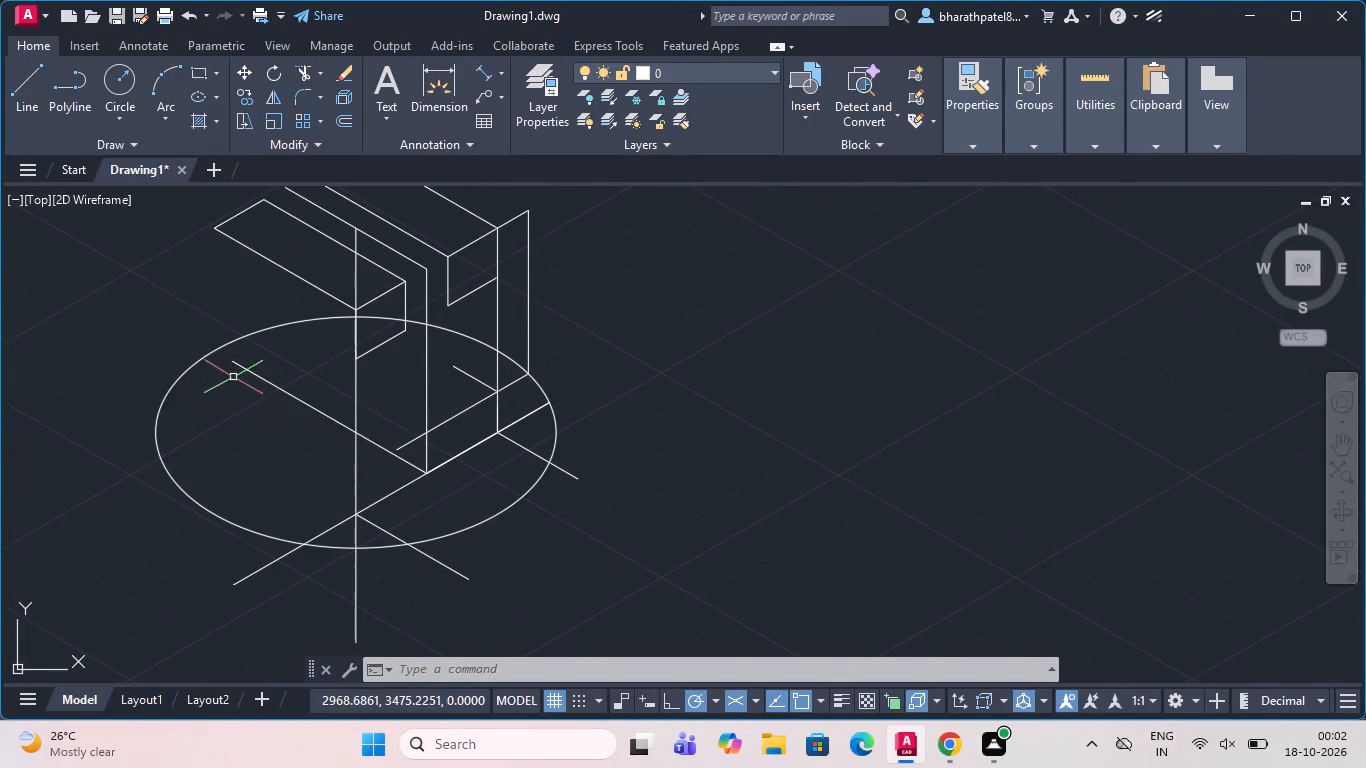
click(298, 70)
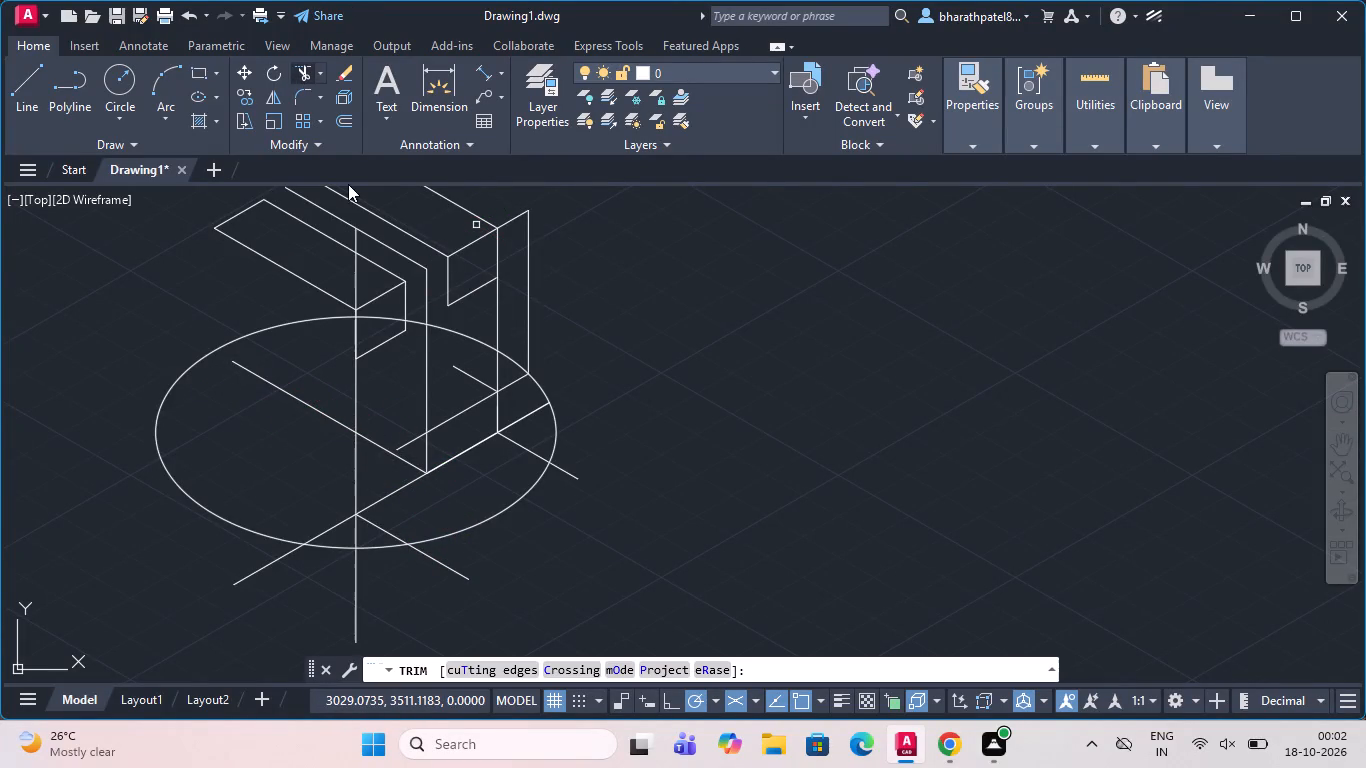
click(404, 446)
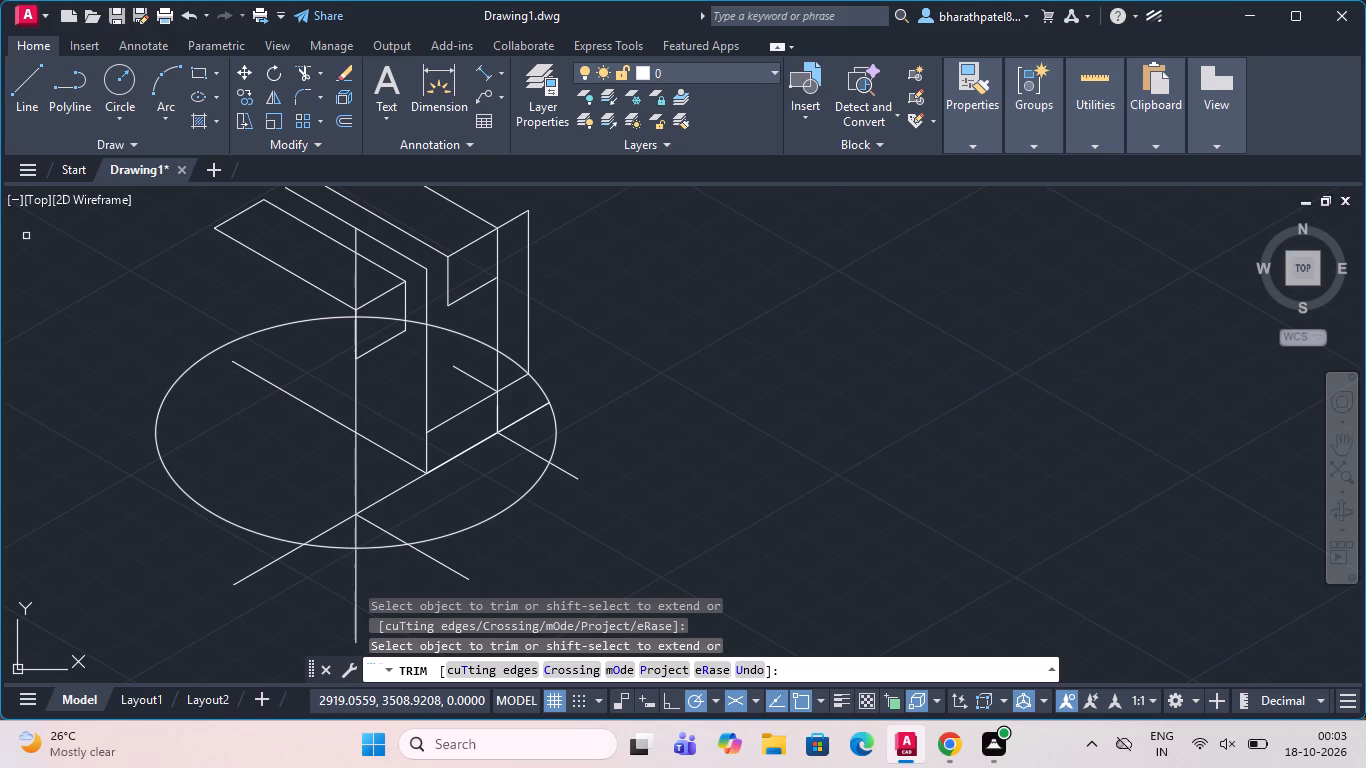
key(Escape)
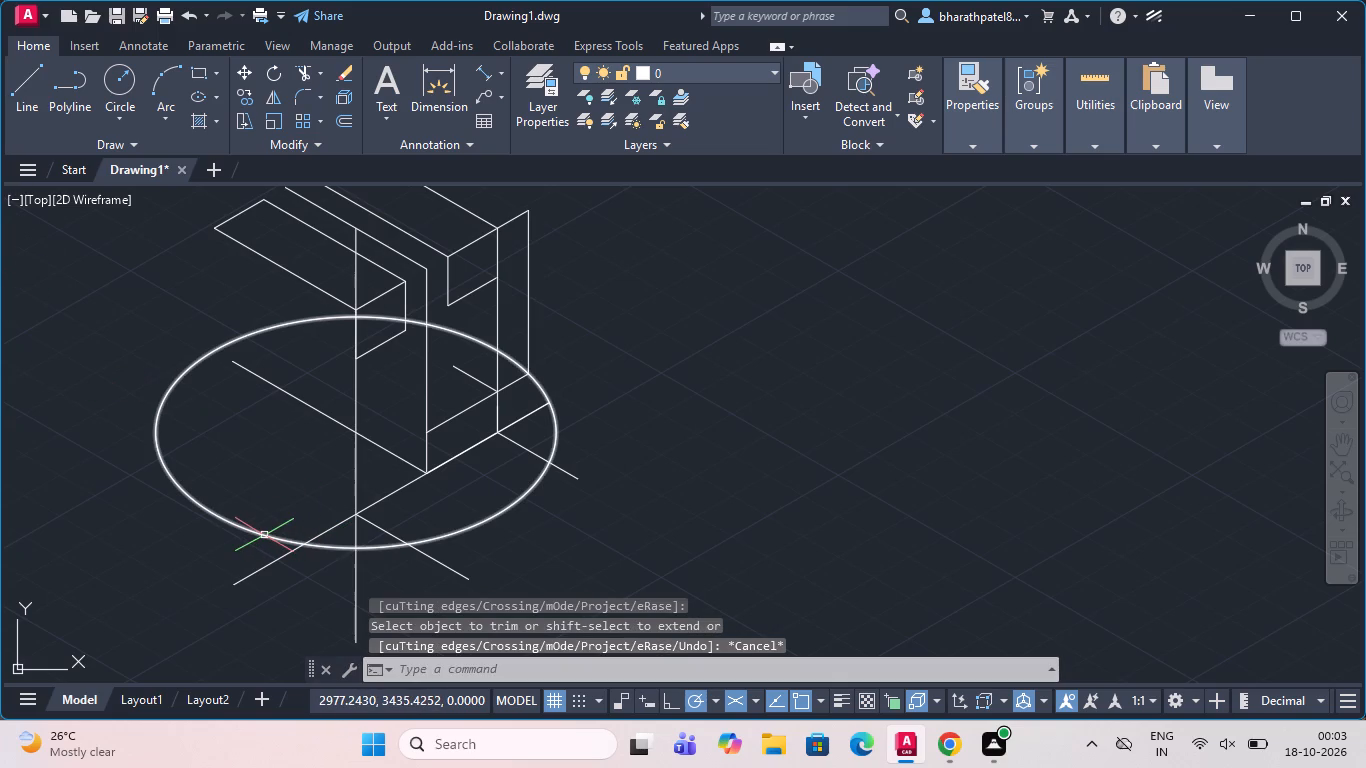
click(264, 534)
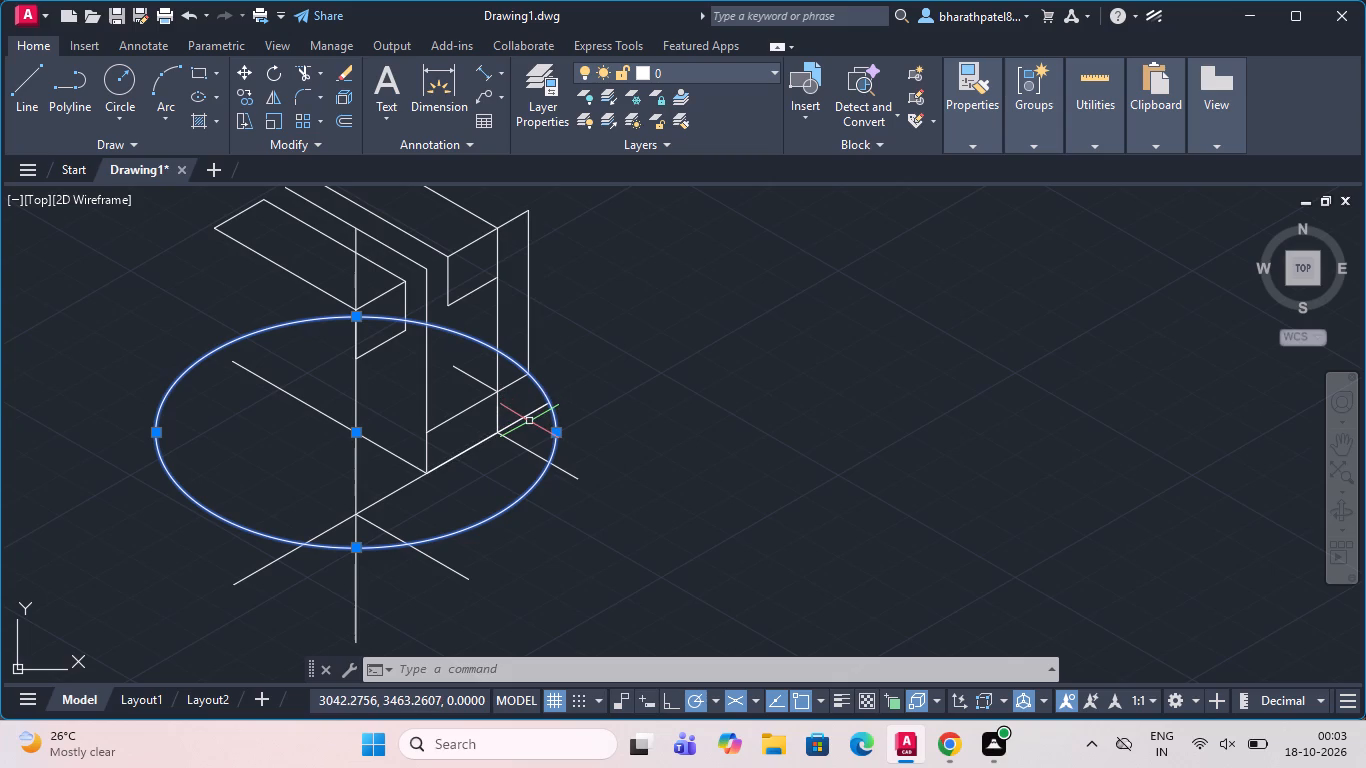
key(Escape)
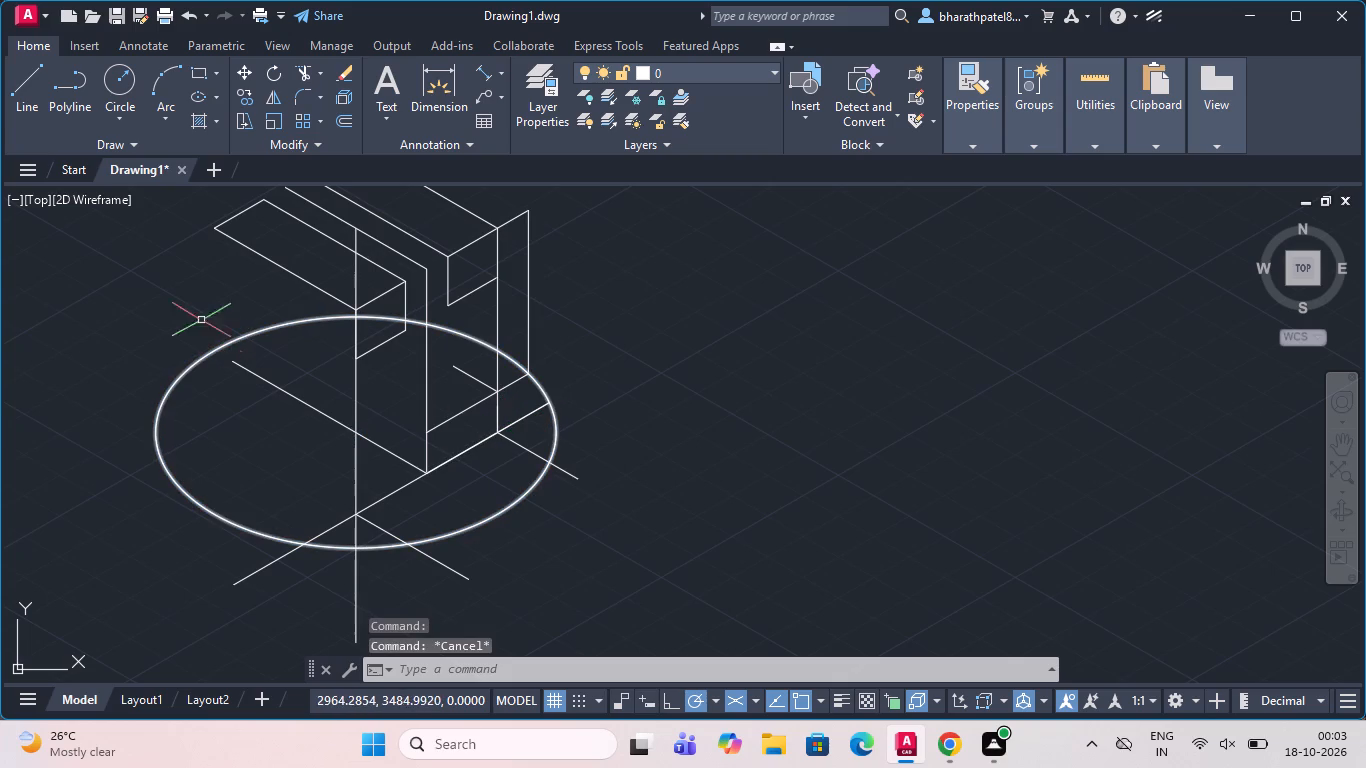
Draw a line 10 units straight down from the isocircle's centre, continuing with a short segment about 5 units long at 150°.
click(26, 82)
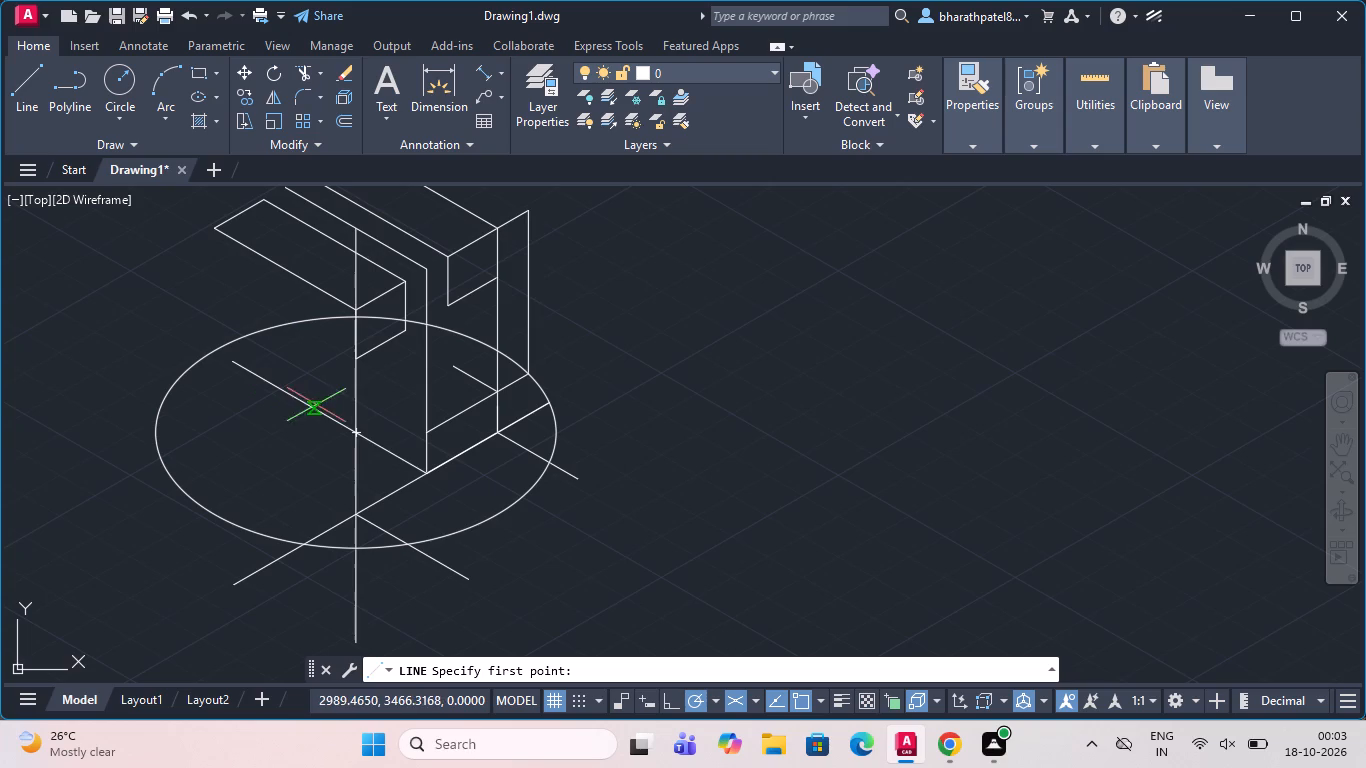
click(360, 427)
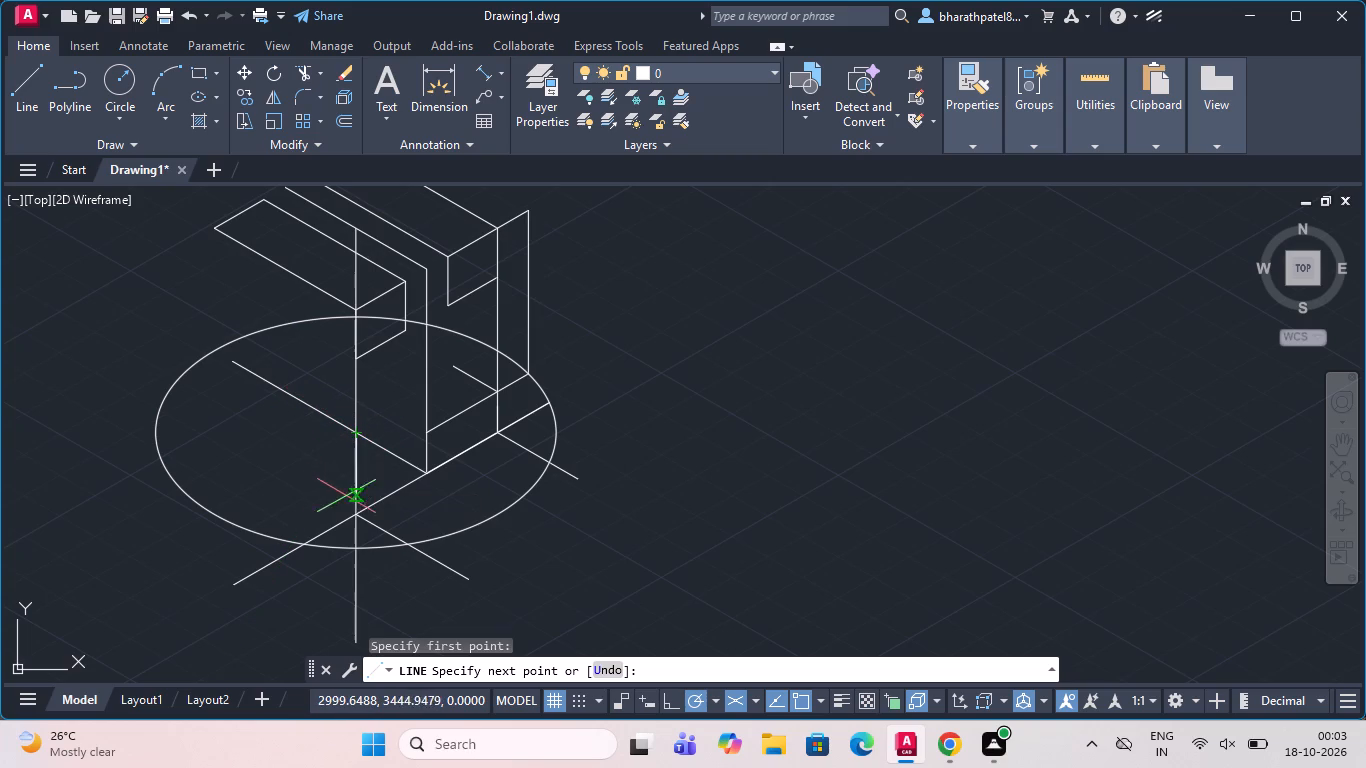
text(10)
key(Return)
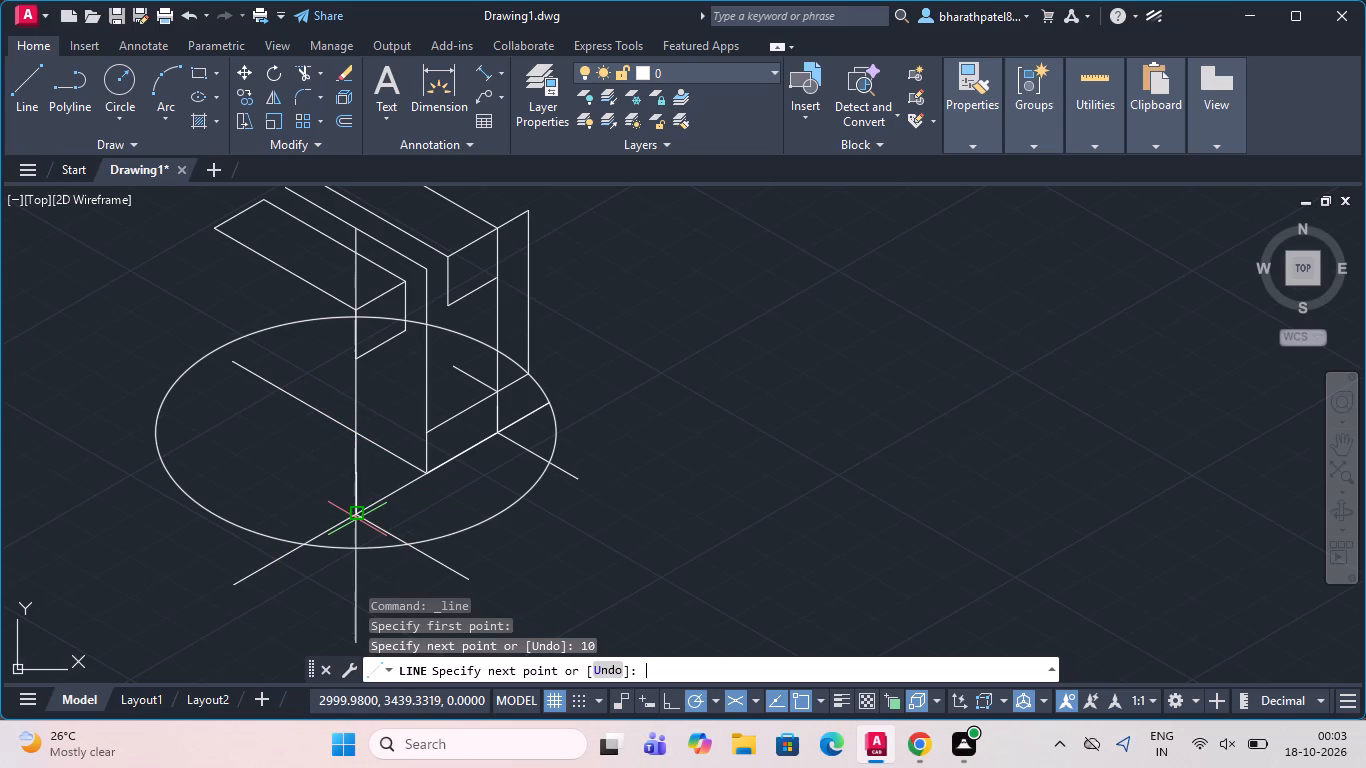
scroll(367, 480, up, 2)
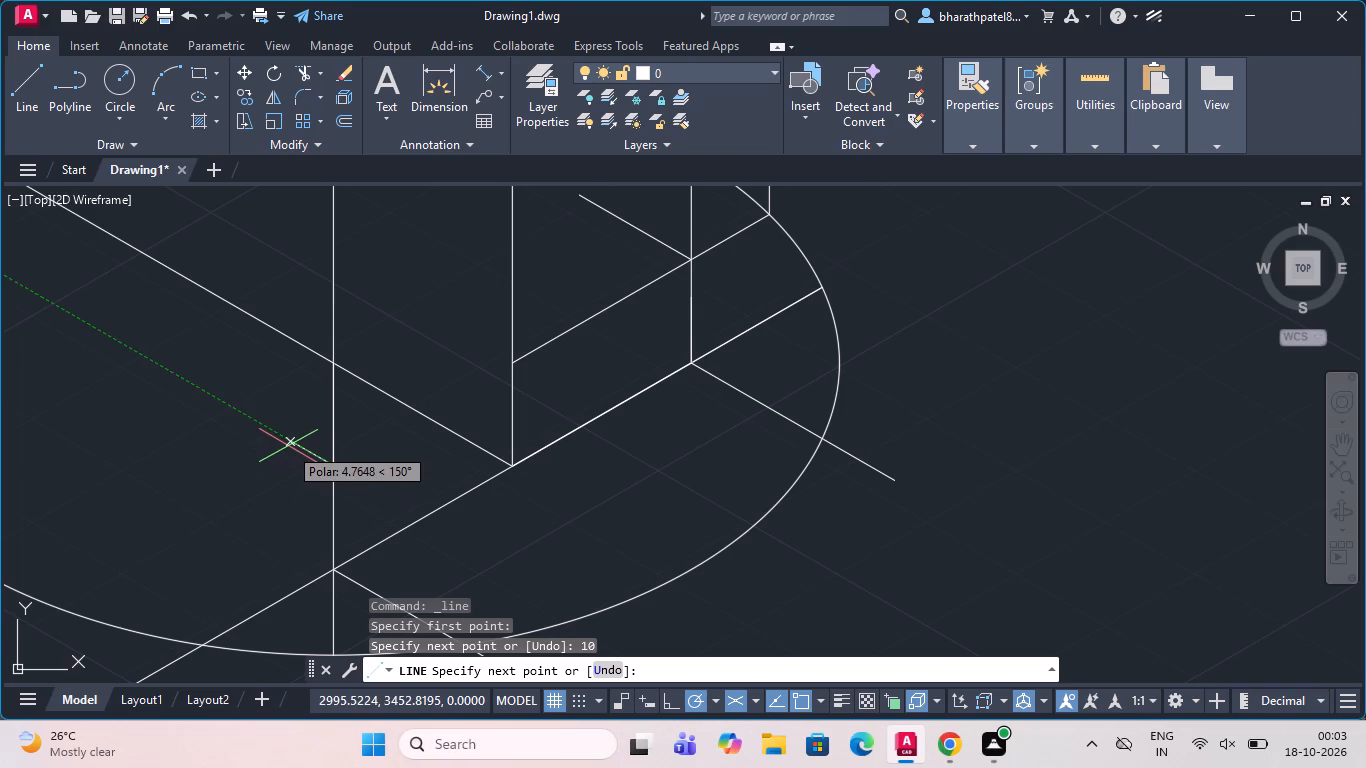
click(288, 446)
key(Escape)
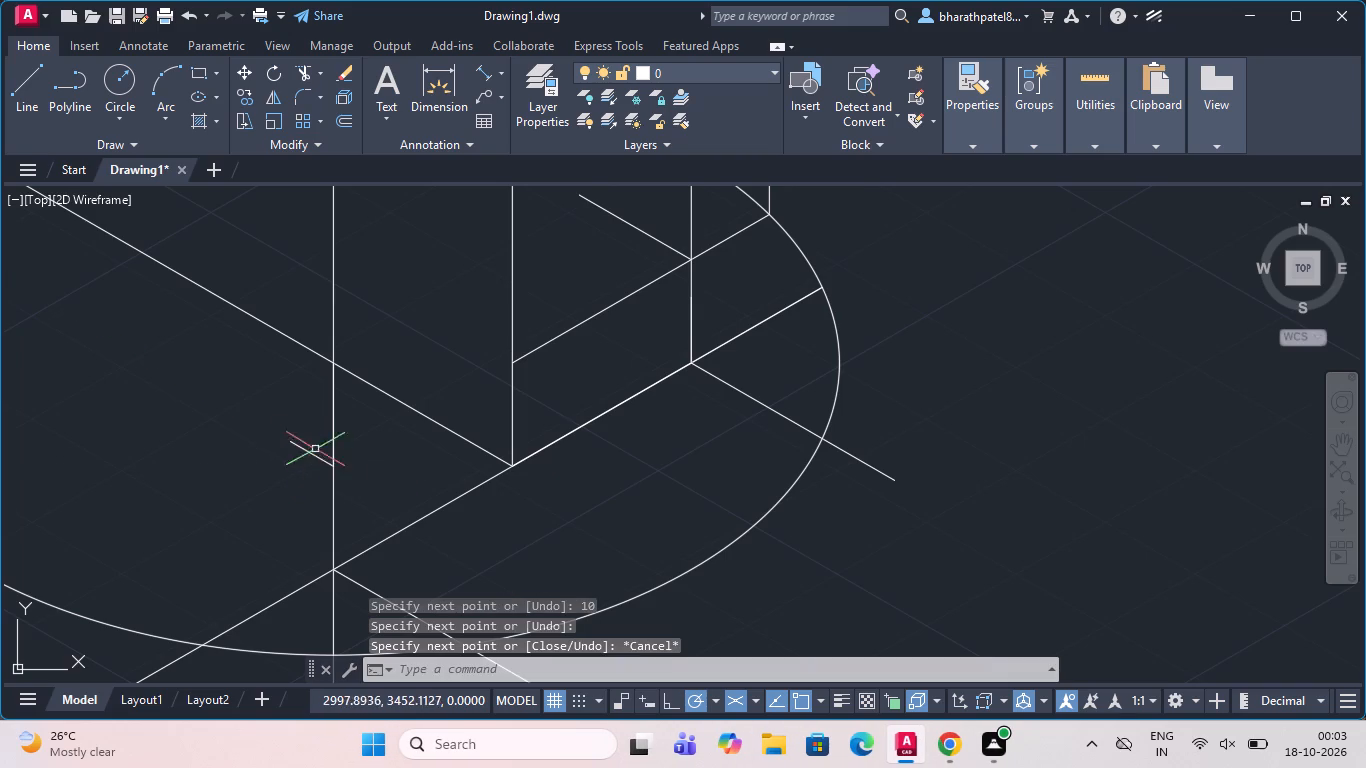
Copy the isocircle from its centre down to the lower end of the 10-unit line.
click(709, 554)
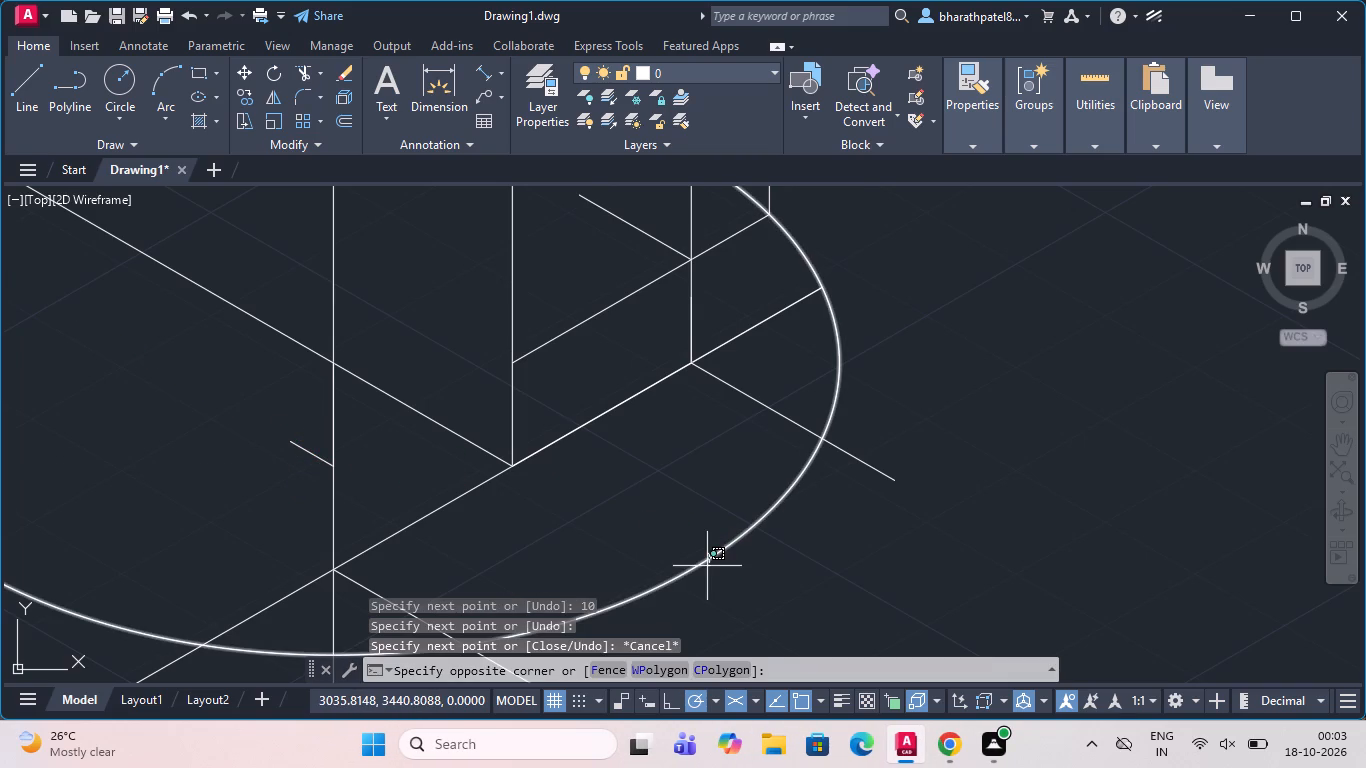
click(707, 567)
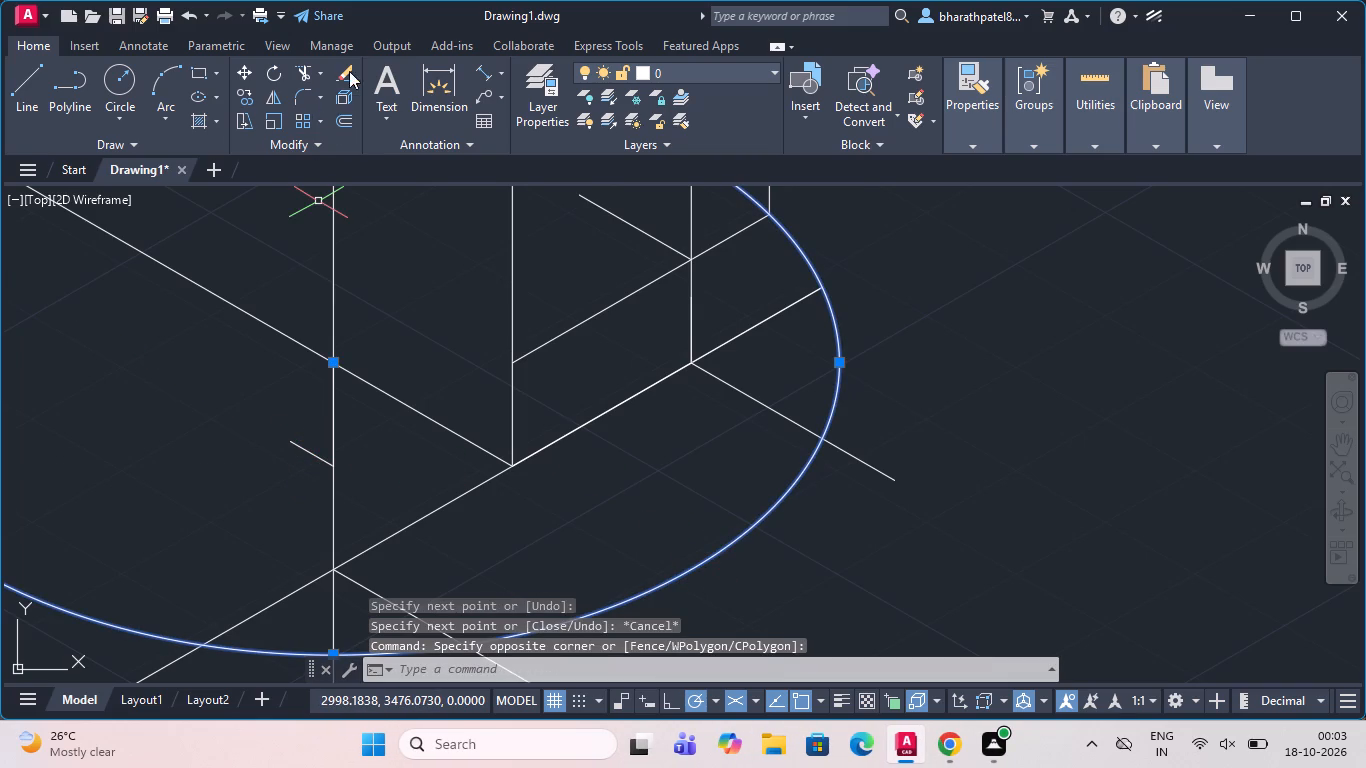
click(247, 93)
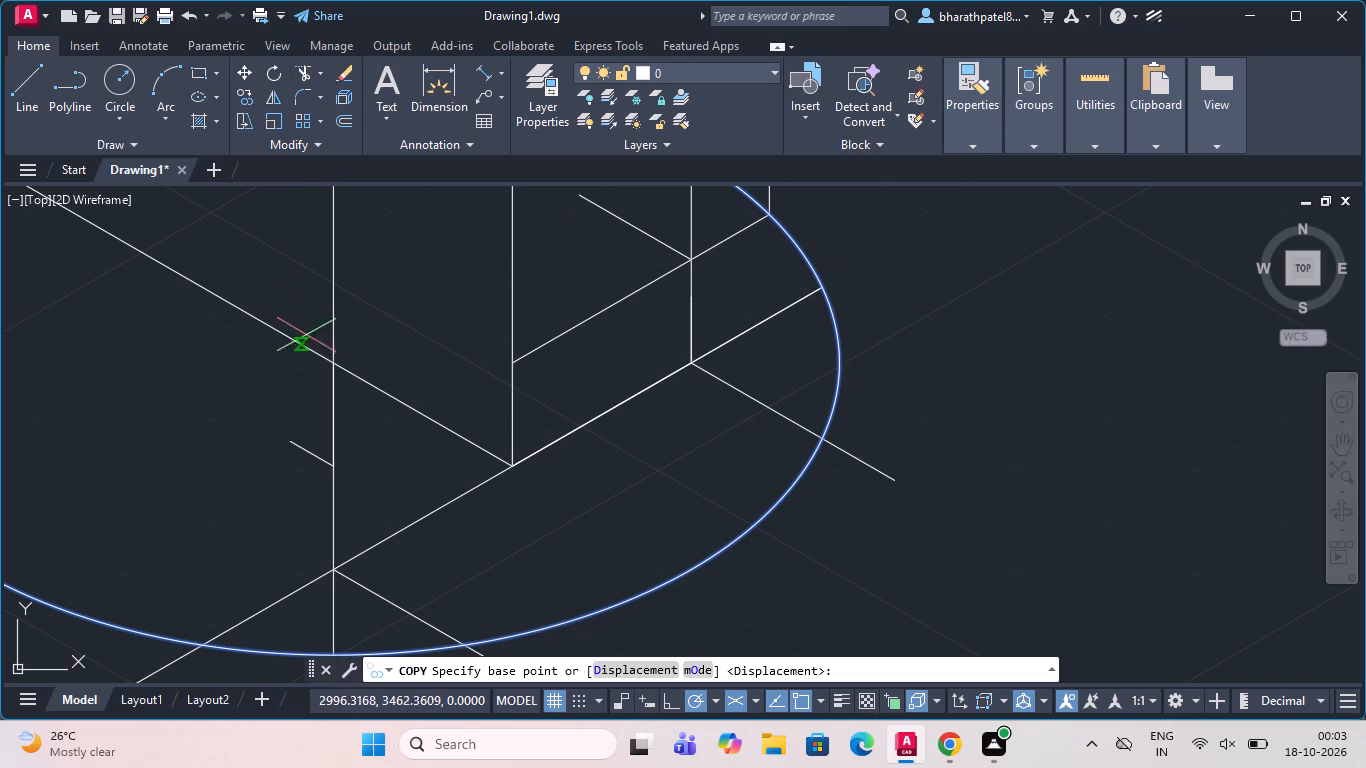
click(332, 360)
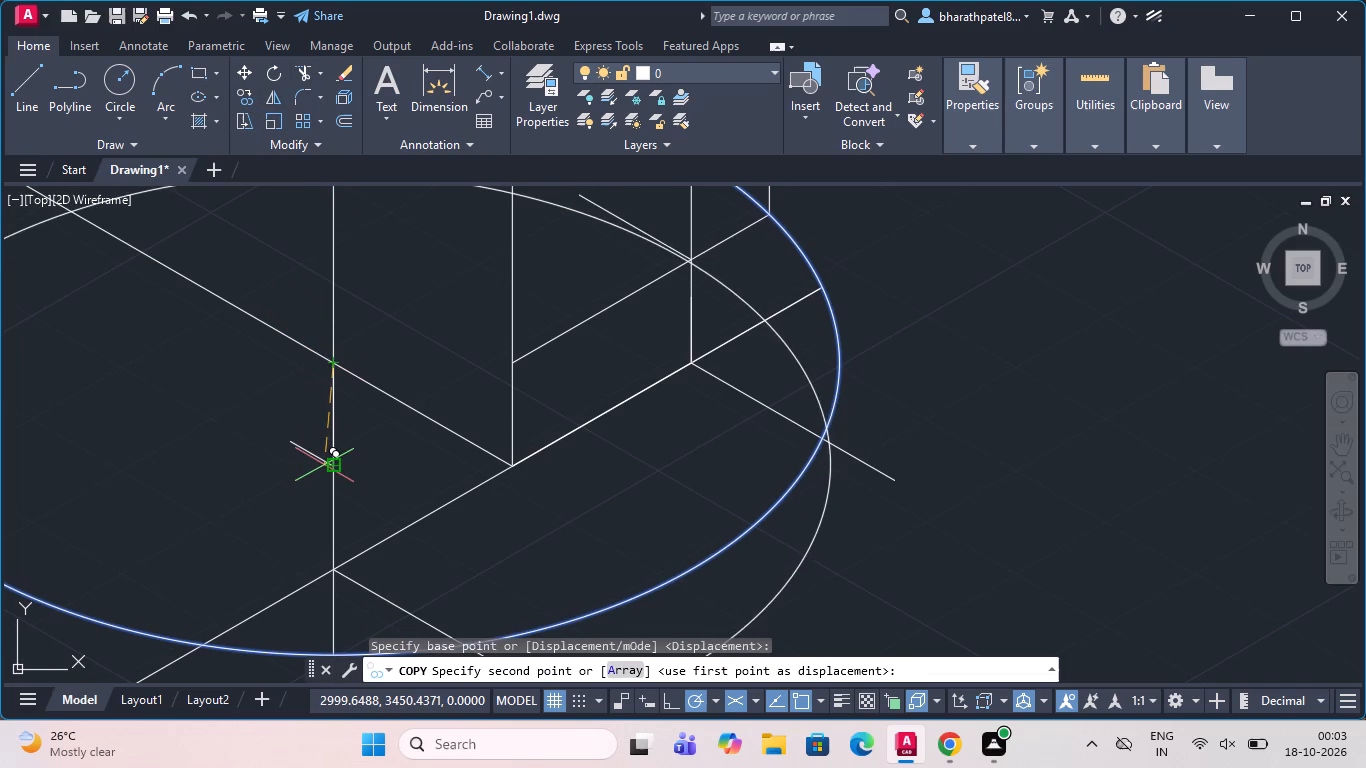
scroll(324, 466, up, 3)
click(346, 467)
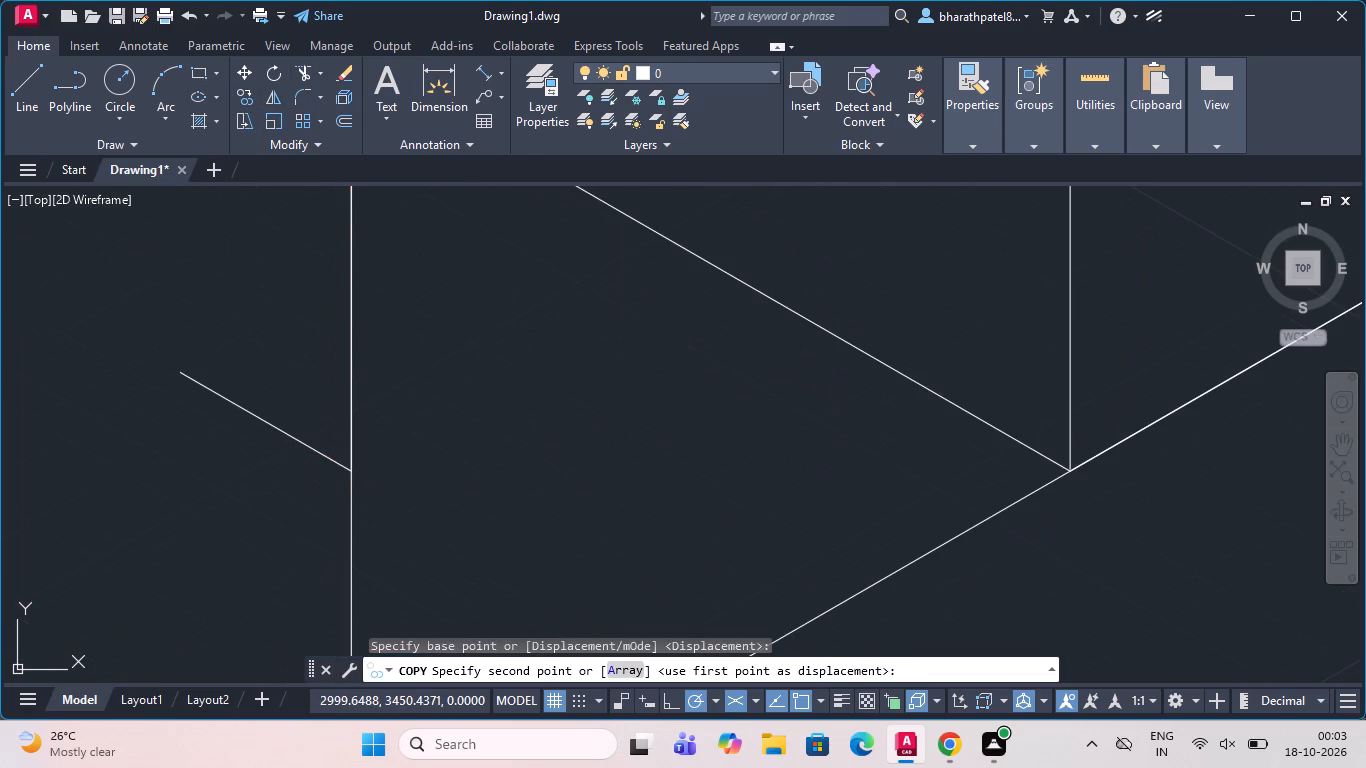
scroll(380, 431, down, 2)
key(Escape)
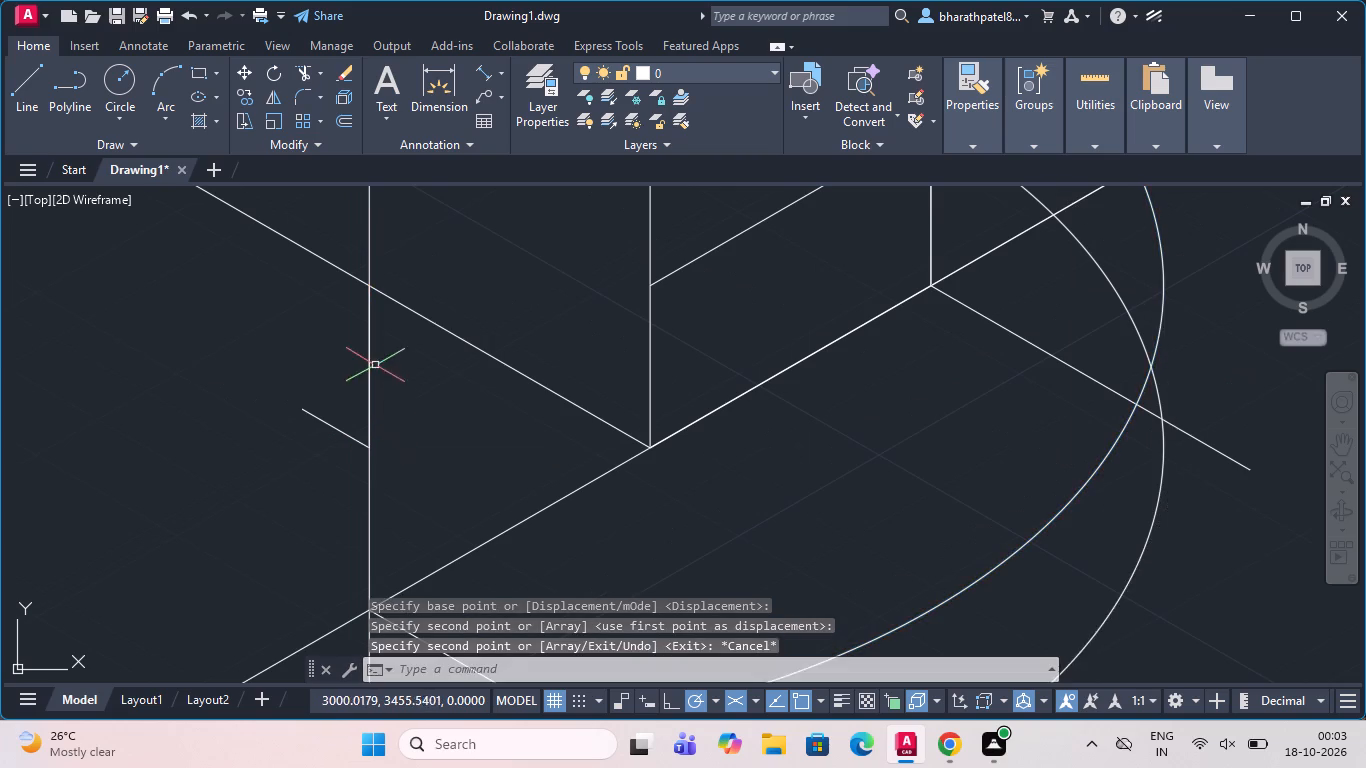
scroll(374, 354, down, 3)
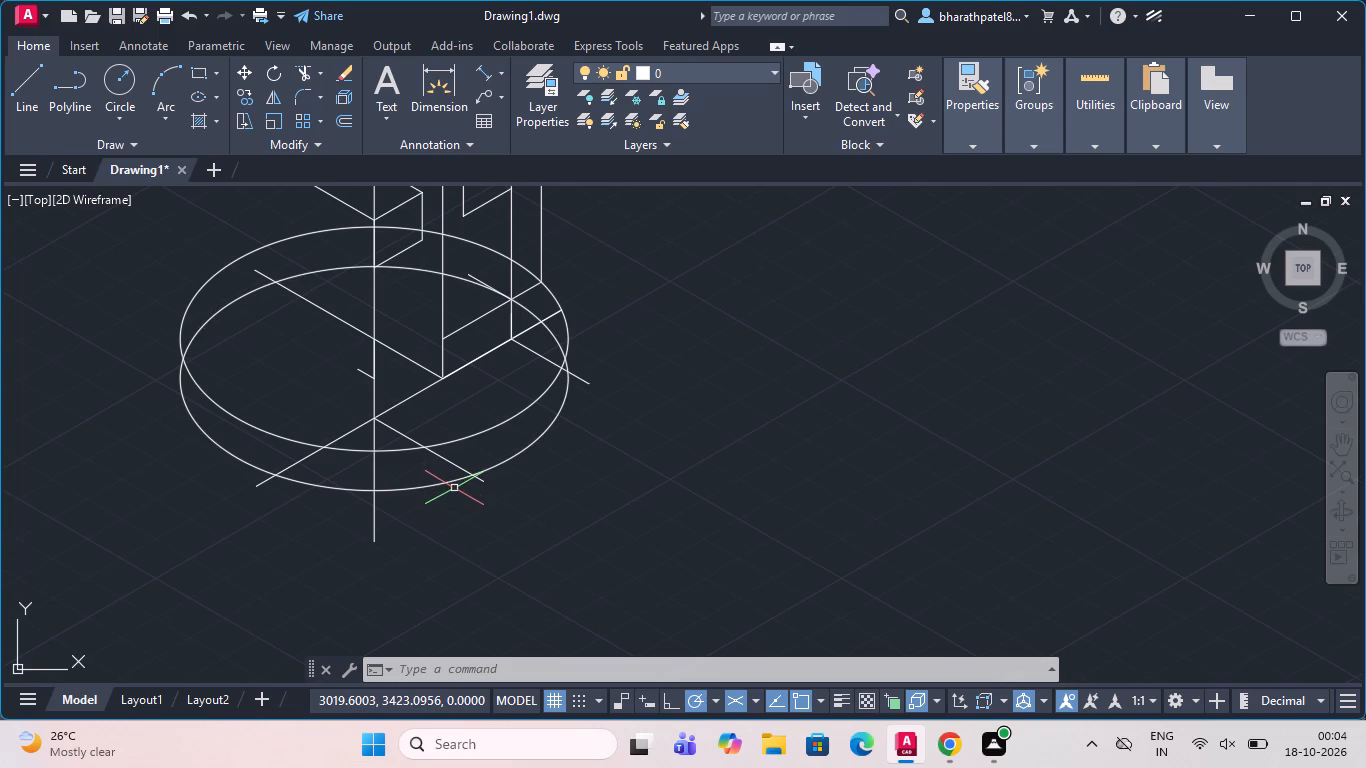
scroll(458, 493, down, 2)
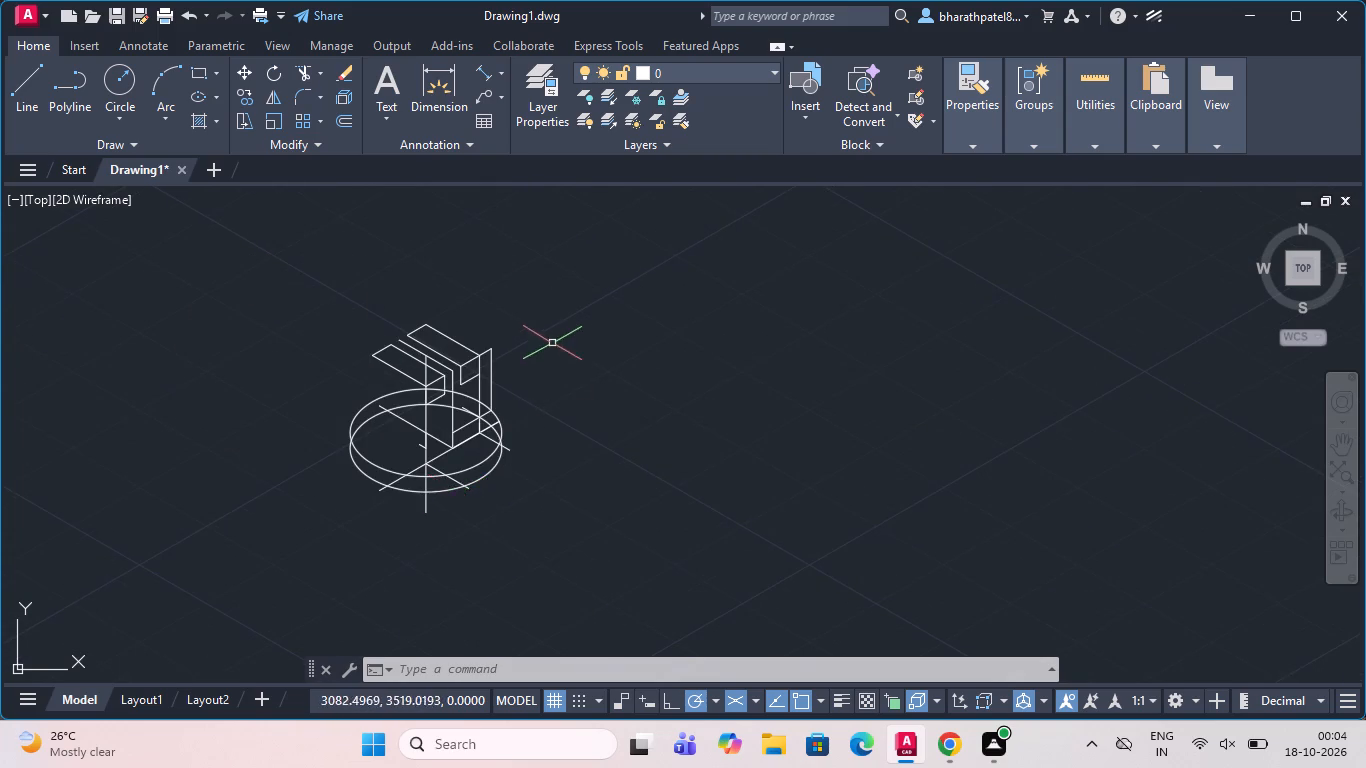
Erase the two 330° lines that start on the base line, at the block's vertical edge and at the vertical centre line.
scroll(548, 348, up, 2)
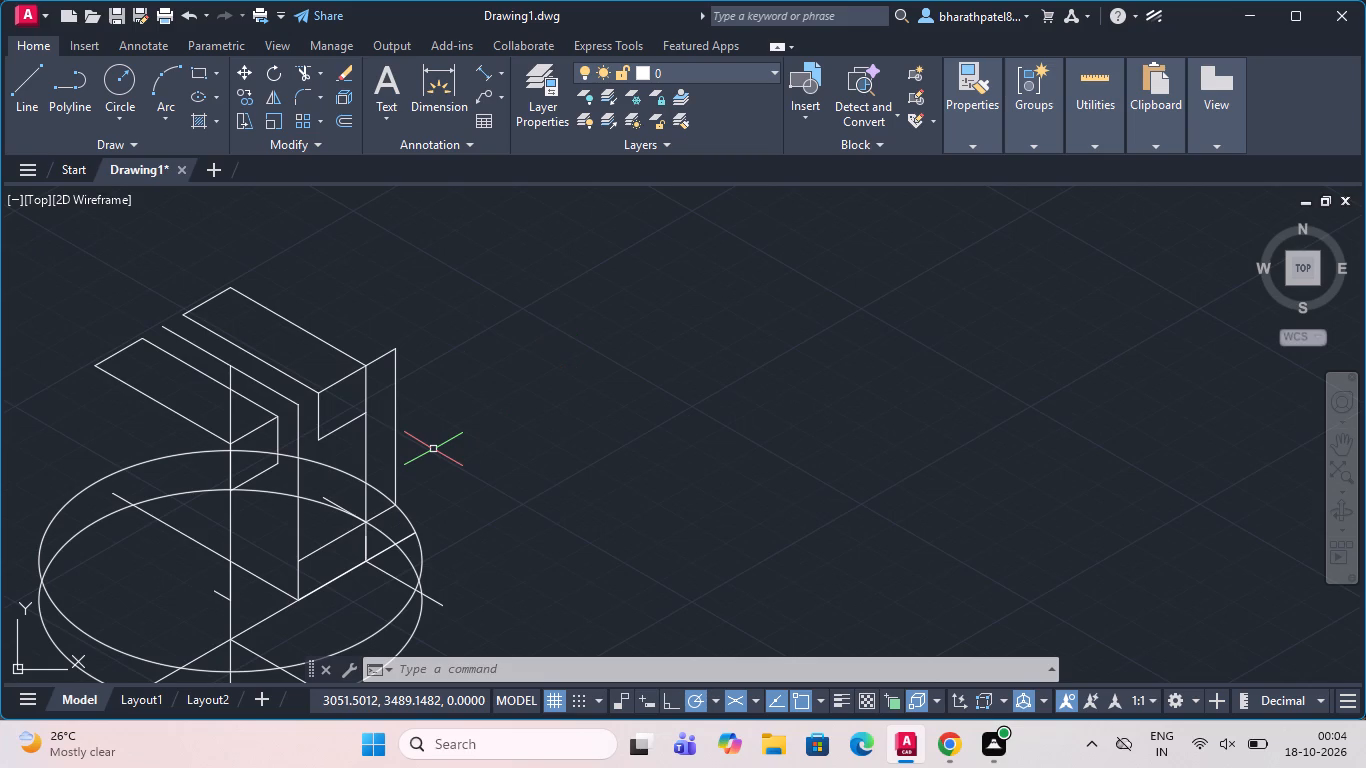
scroll(435, 449, down, 1)
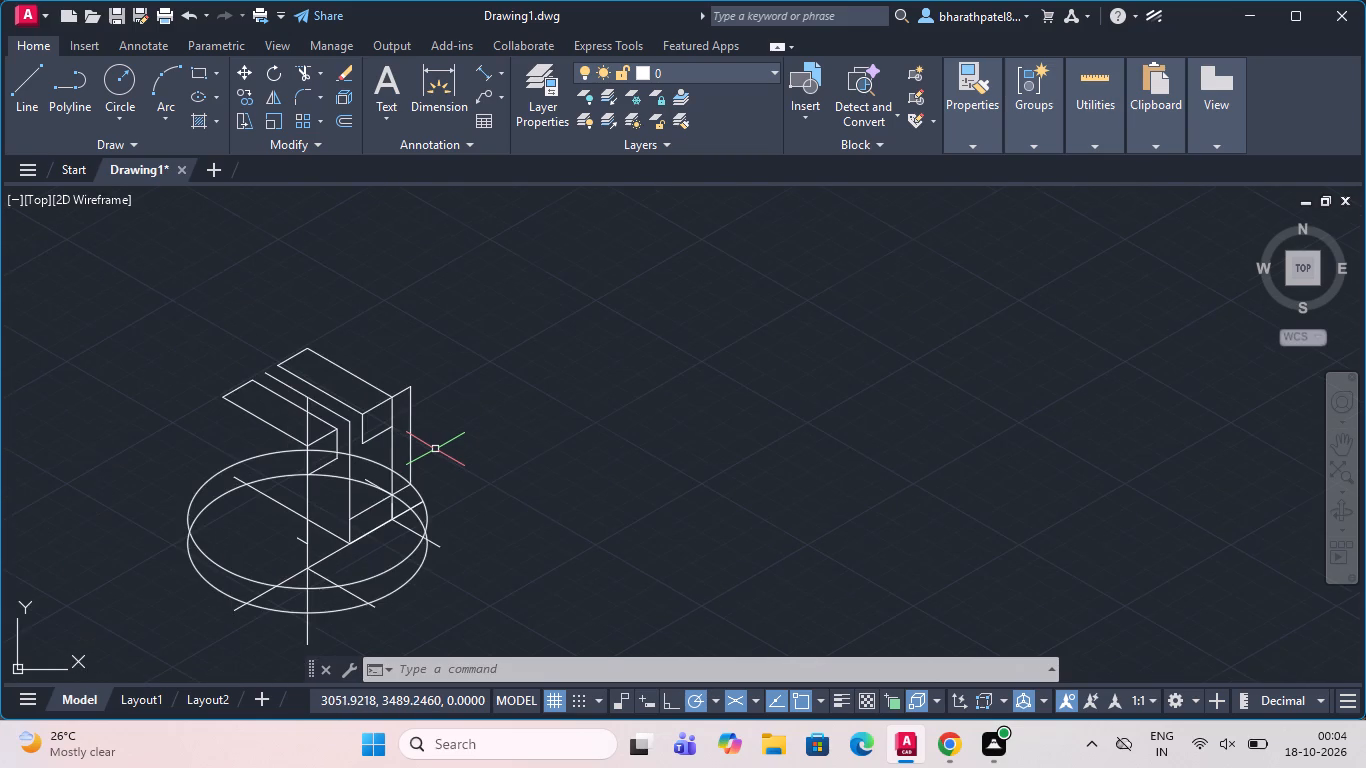
scroll(282, 573, down, 2)
scroll(305, 599, up, 3)
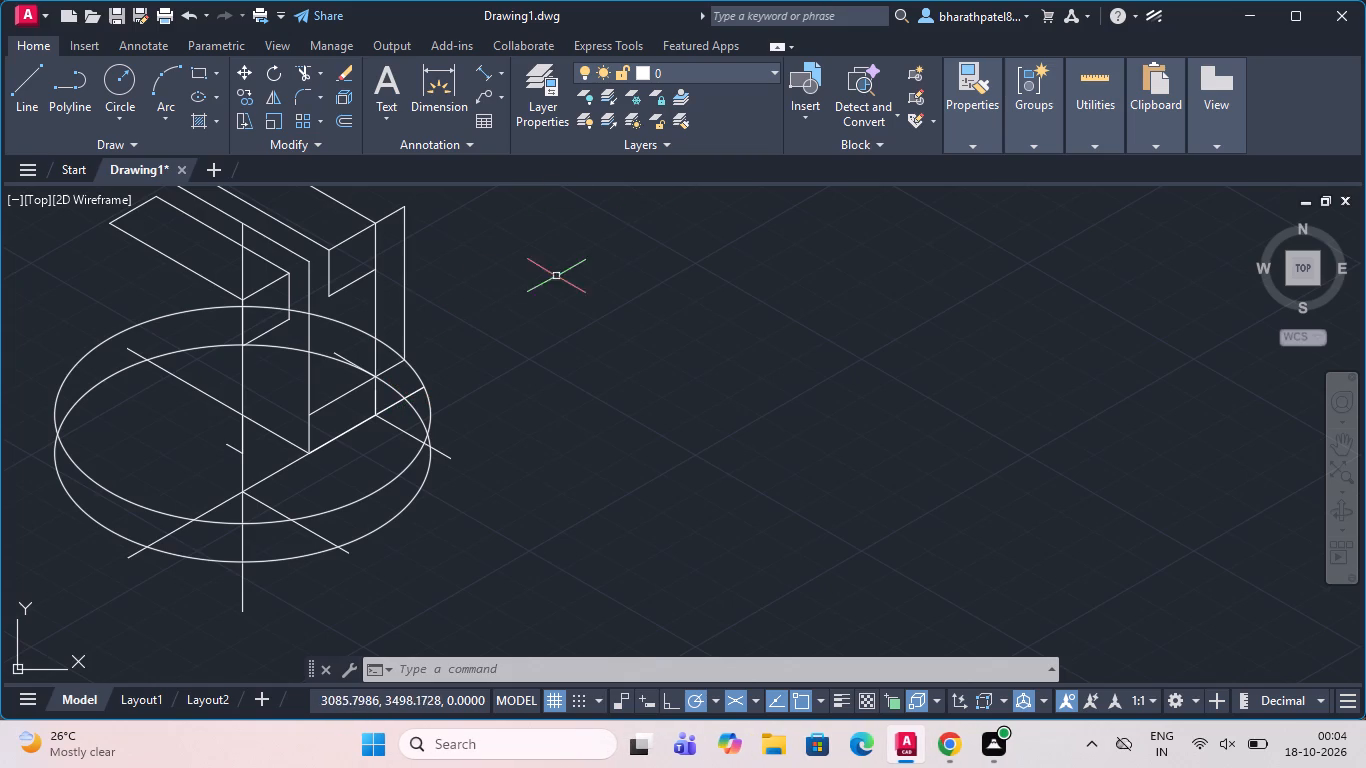
scroll(305, 448, up, 2)
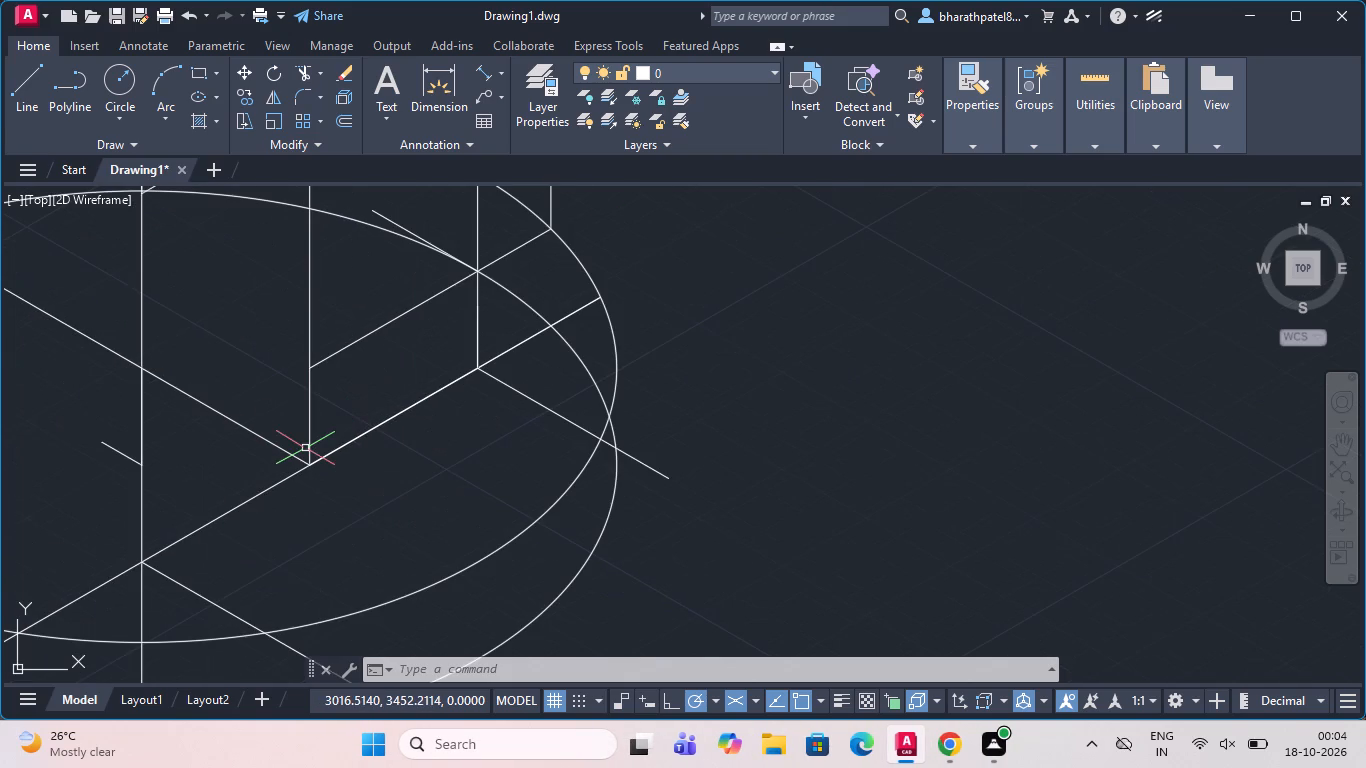
click(563, 416)
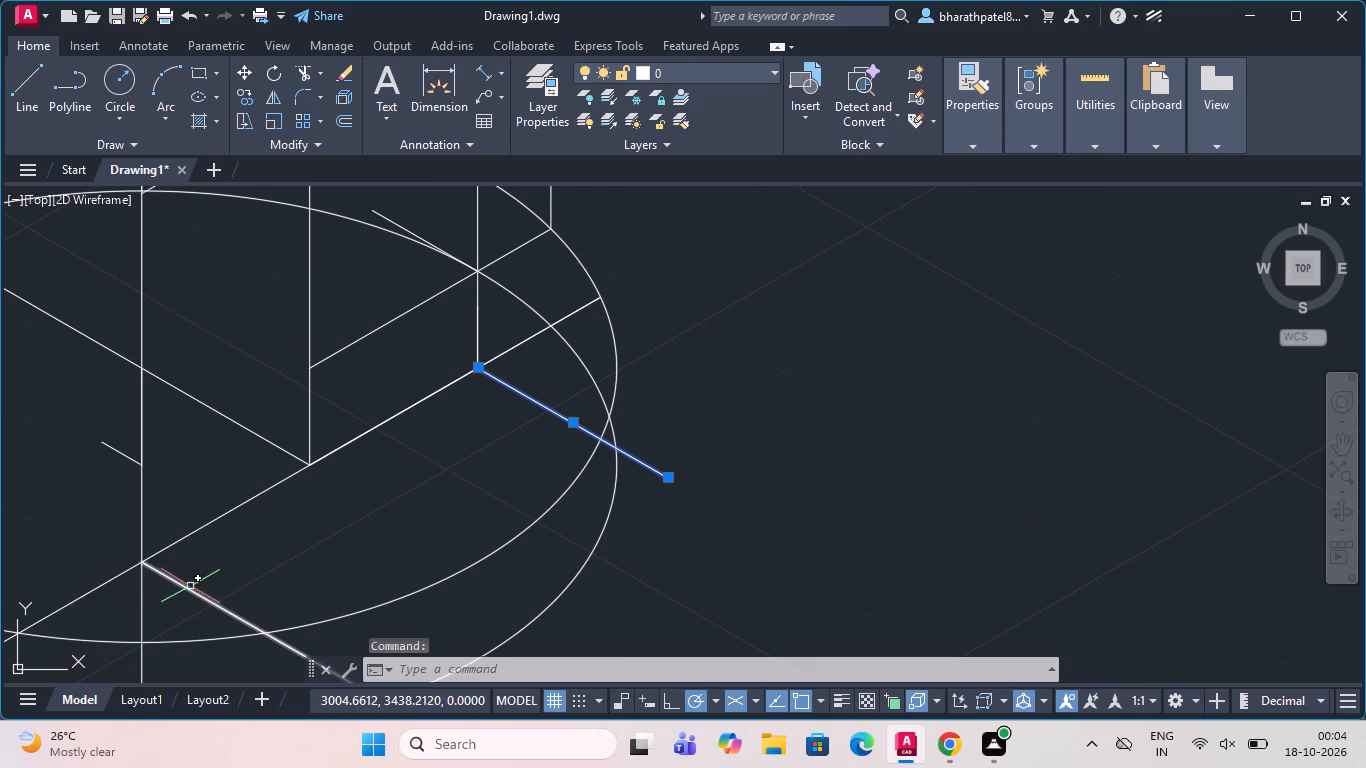
click(190, 586)
key(Delete)
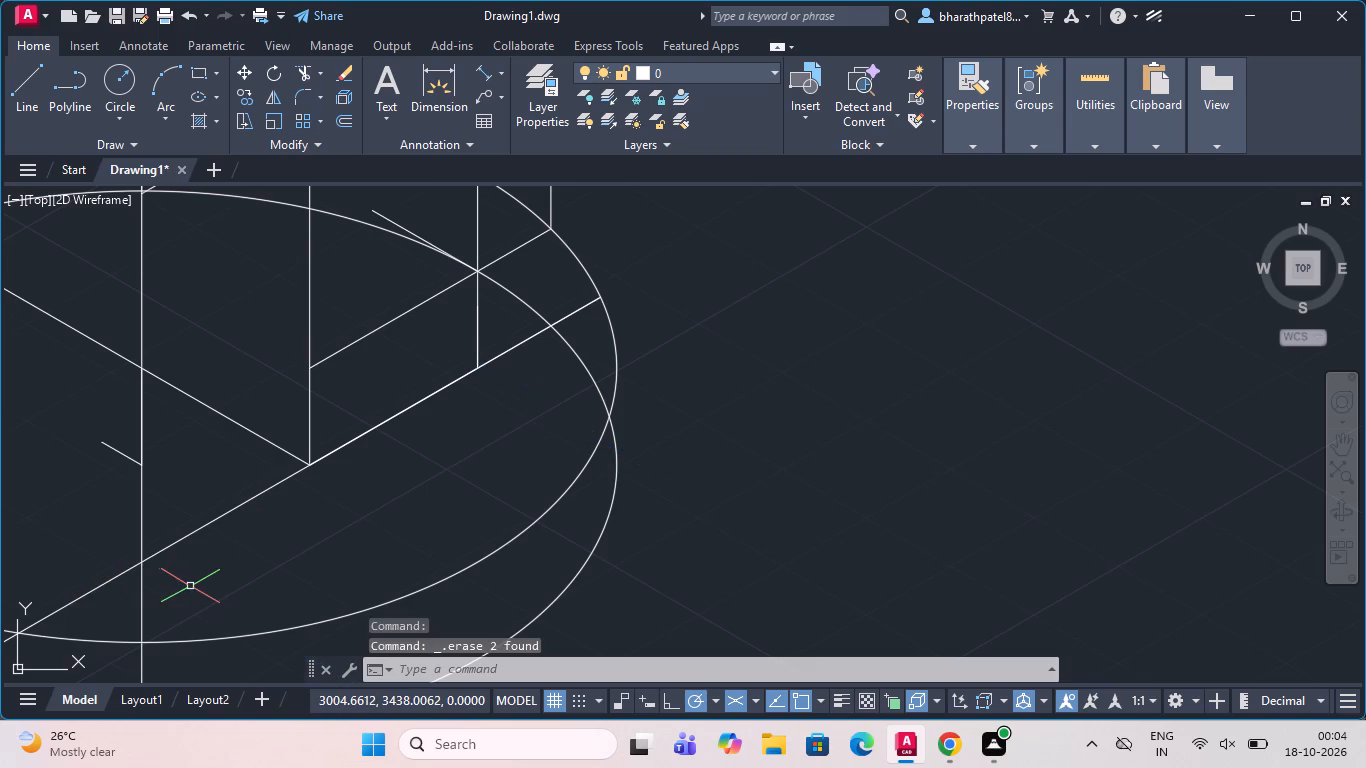
From where the block's outer vertical edge meets the base line, draw a line 10 units down, continuing about 19 units at 330°.
click(18, 89)
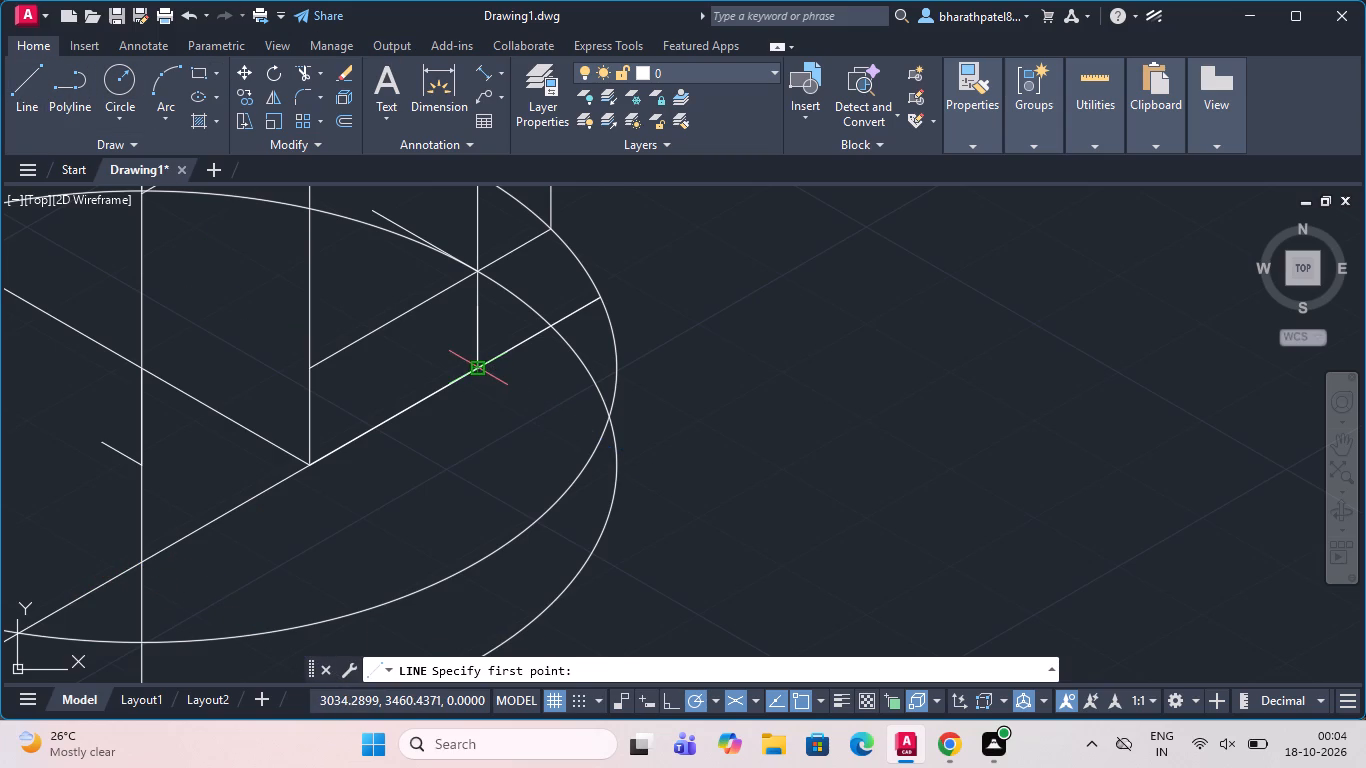
click(479, 369)
key(1)
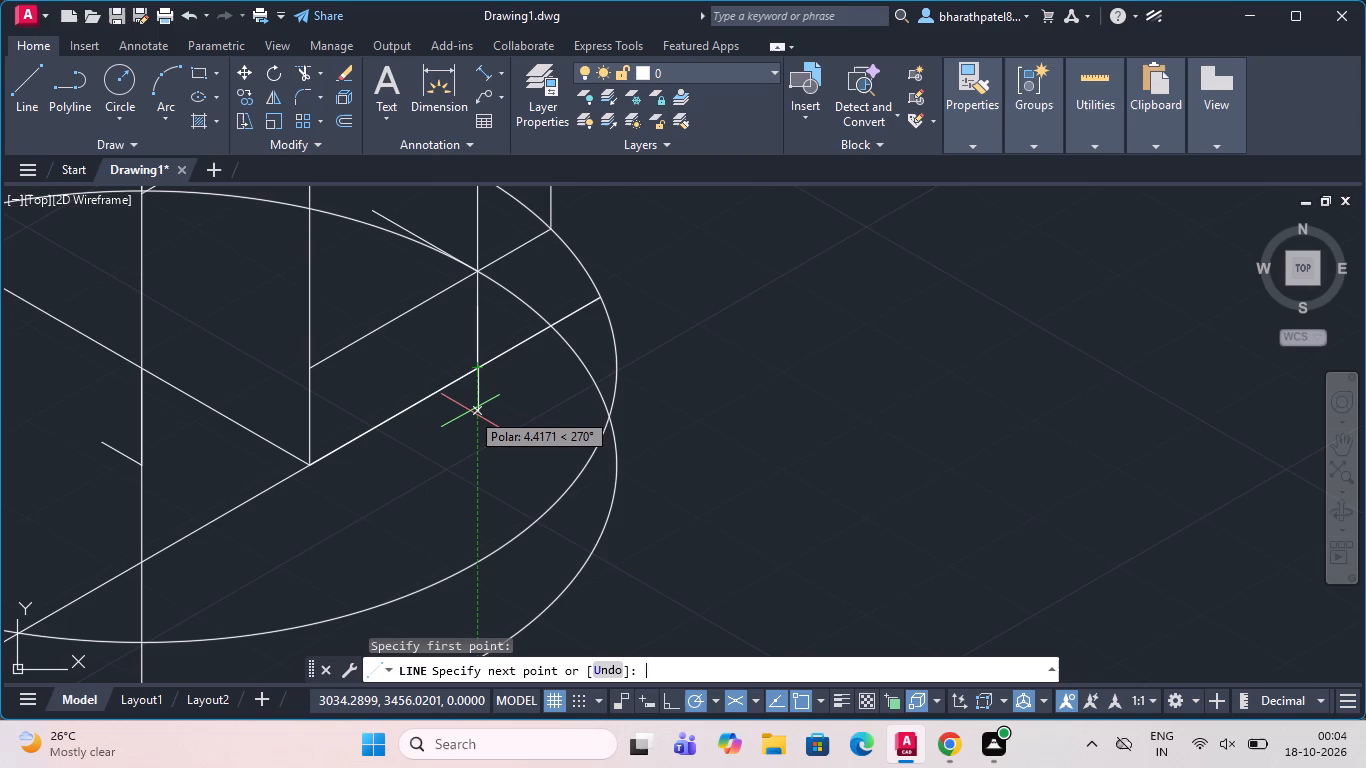
key(0)
key(Return)
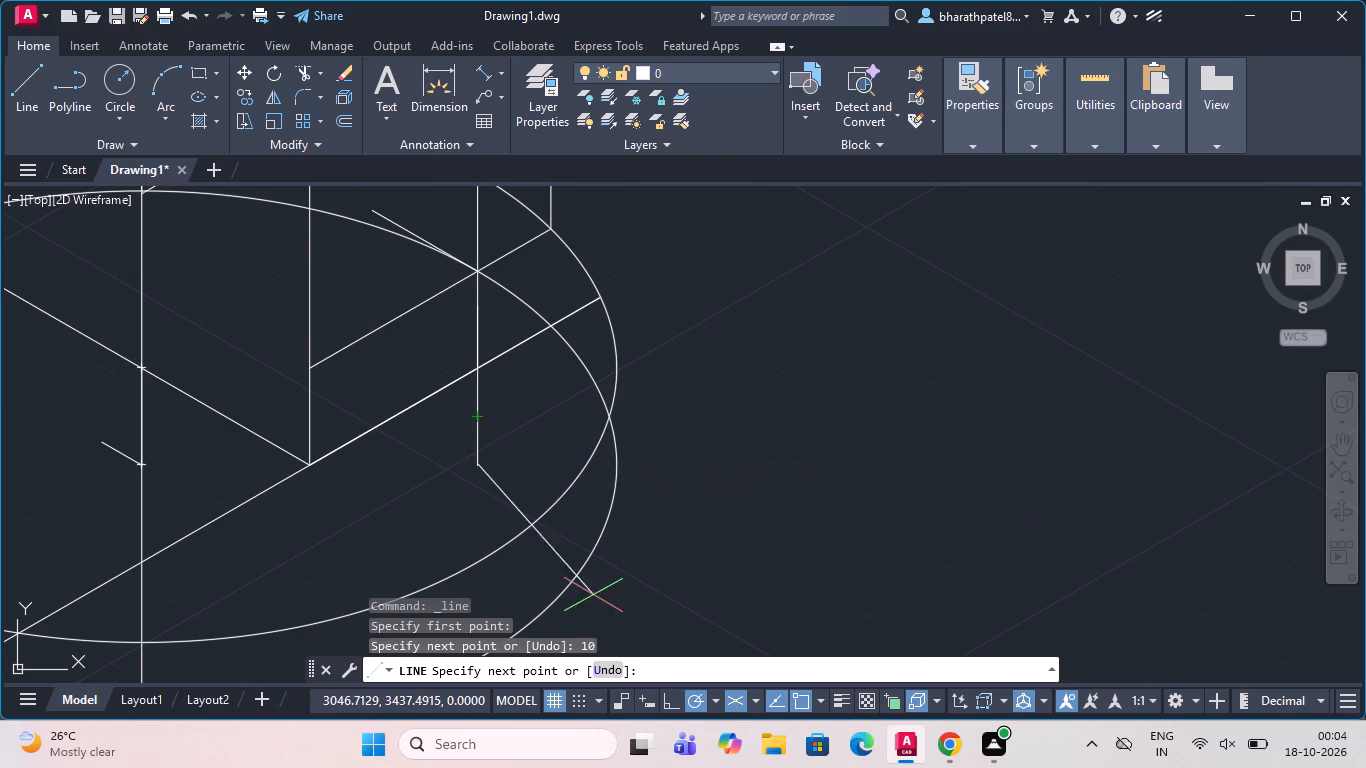
click(634, 560)
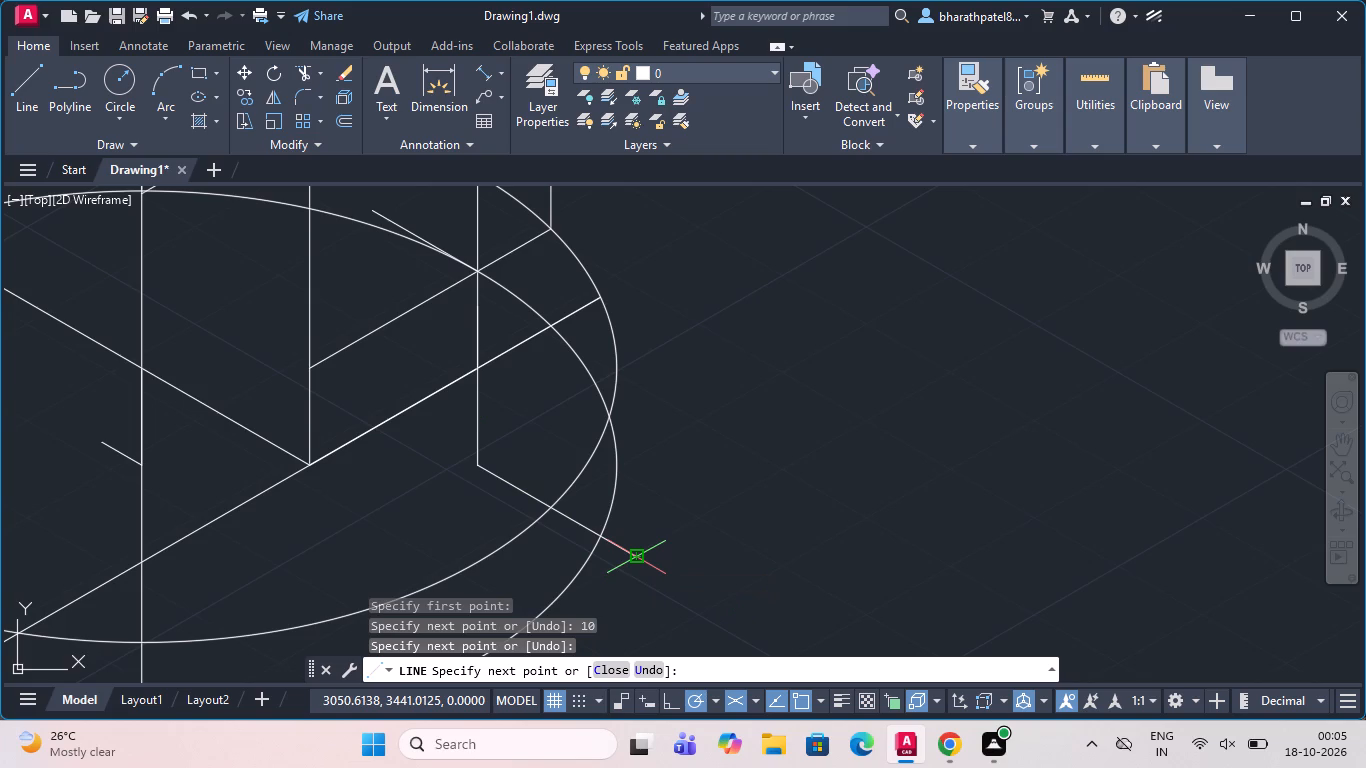
key(Escape)
From where the base line crosses the vertical centre line, draw a line 10 units down, continuing about 21 units at 330°.
scroll(500, 102, down, 1)
scroll(482, 301, down, 1)
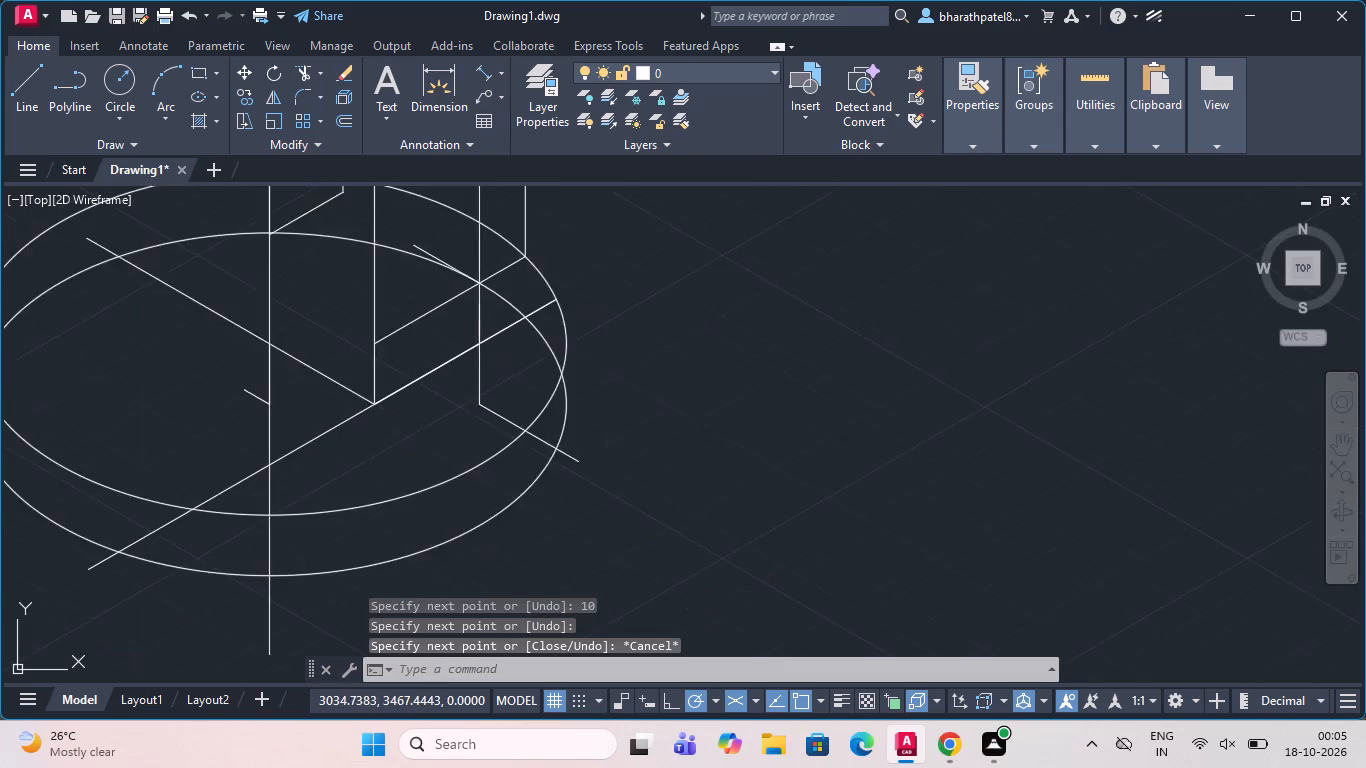
scroll(482, 301, down, 1)
click(19, 89)
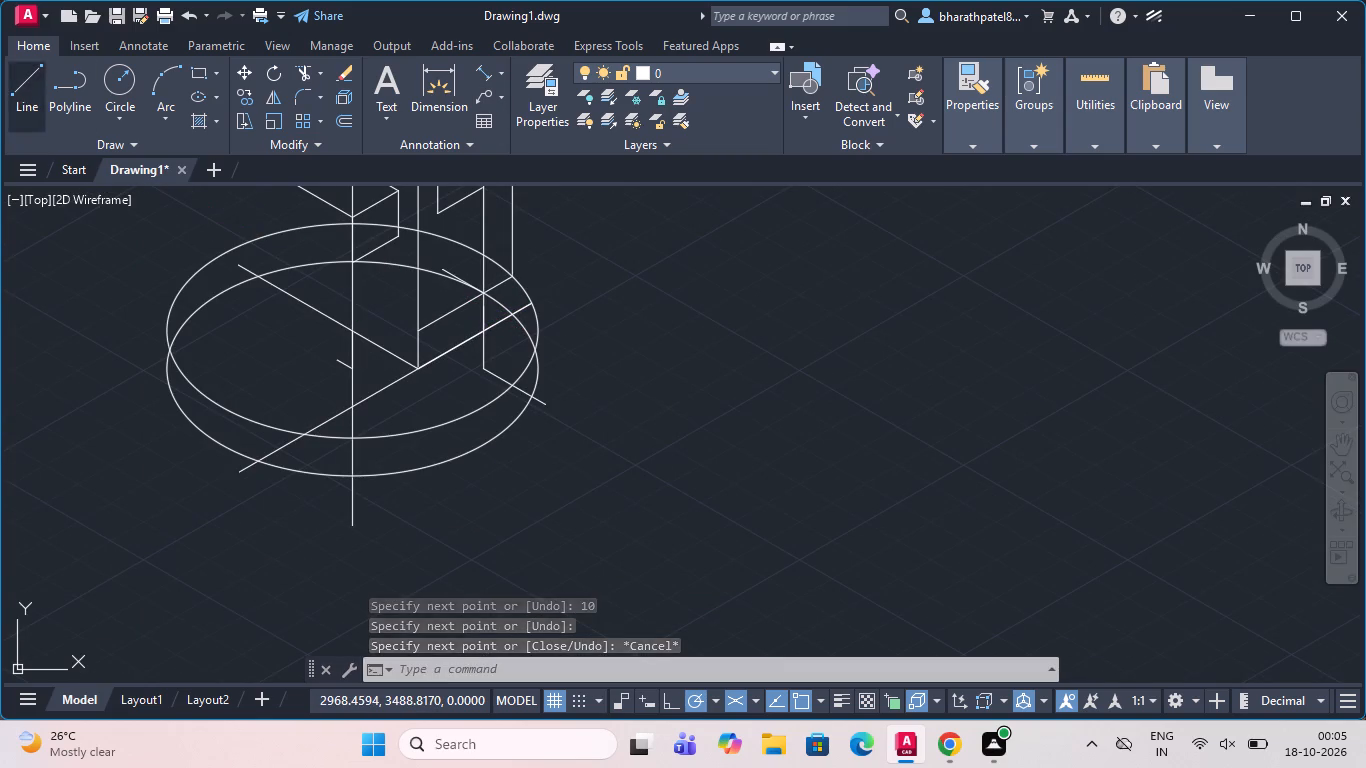
scroll(331, 377, up, 2)
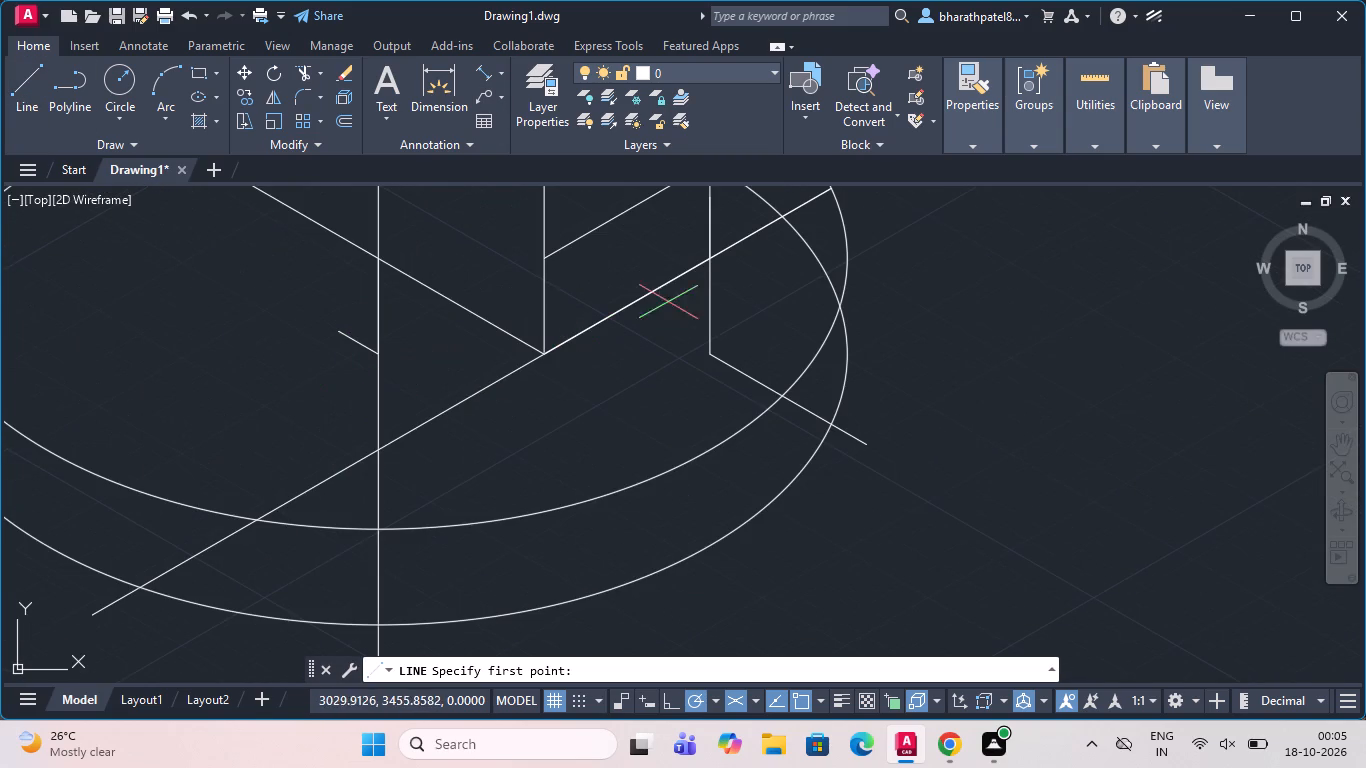
scroll(502, 395, down, 1)
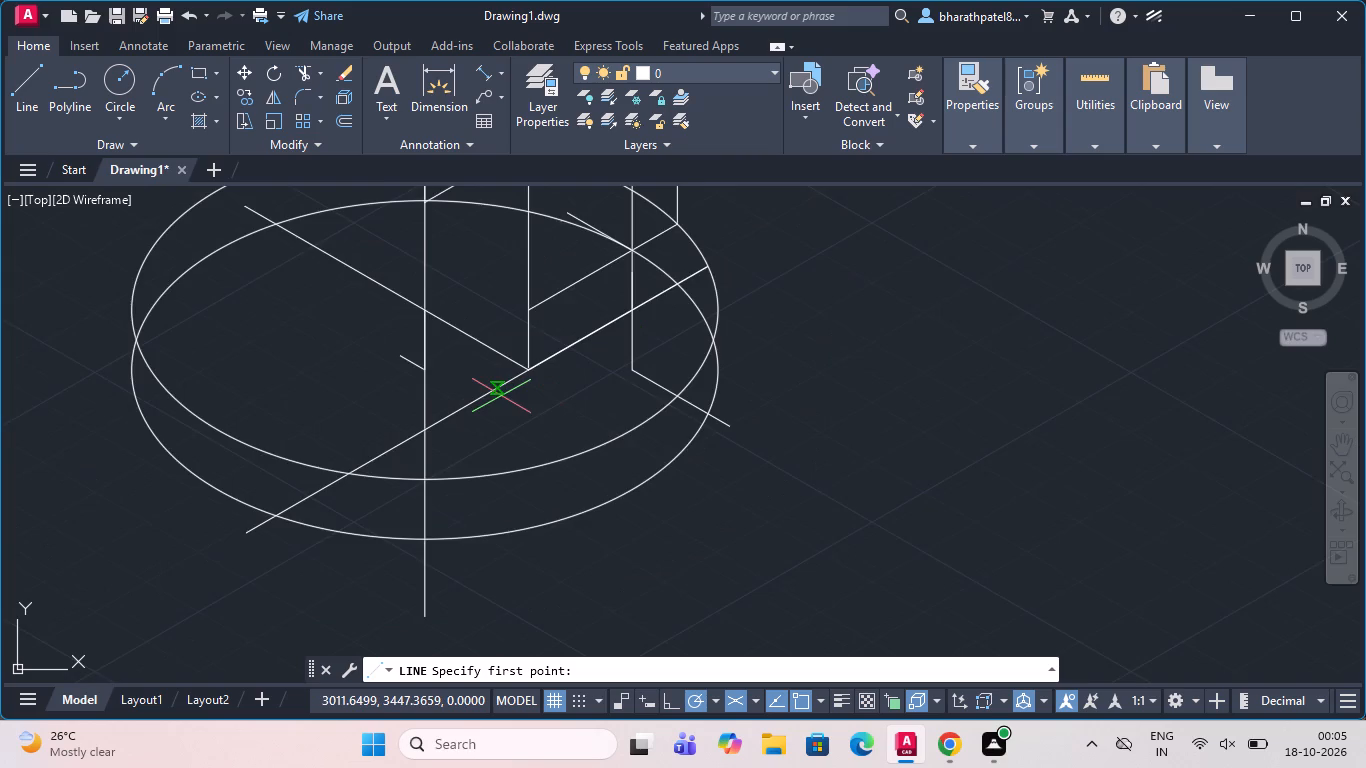
scroll(501, 396, down, 2)
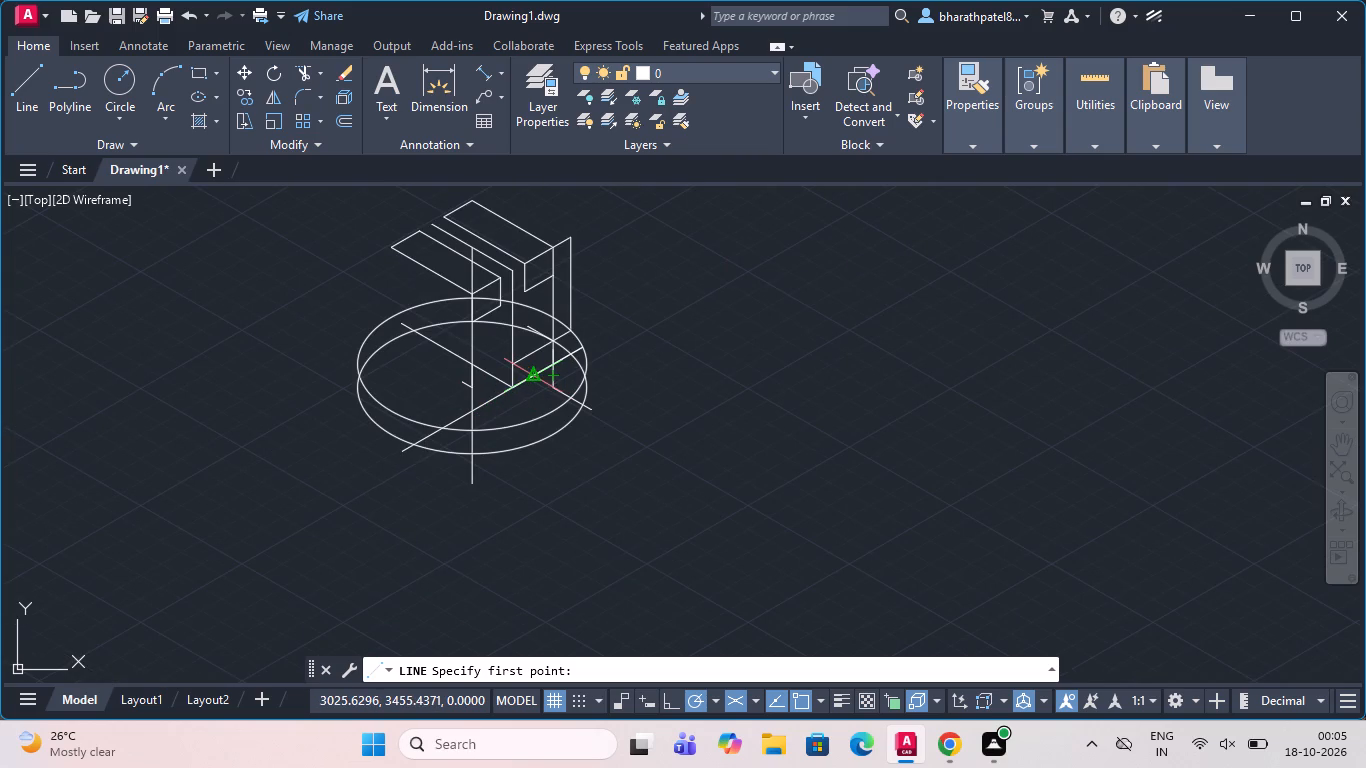
scroll(492, 392, up, 3)
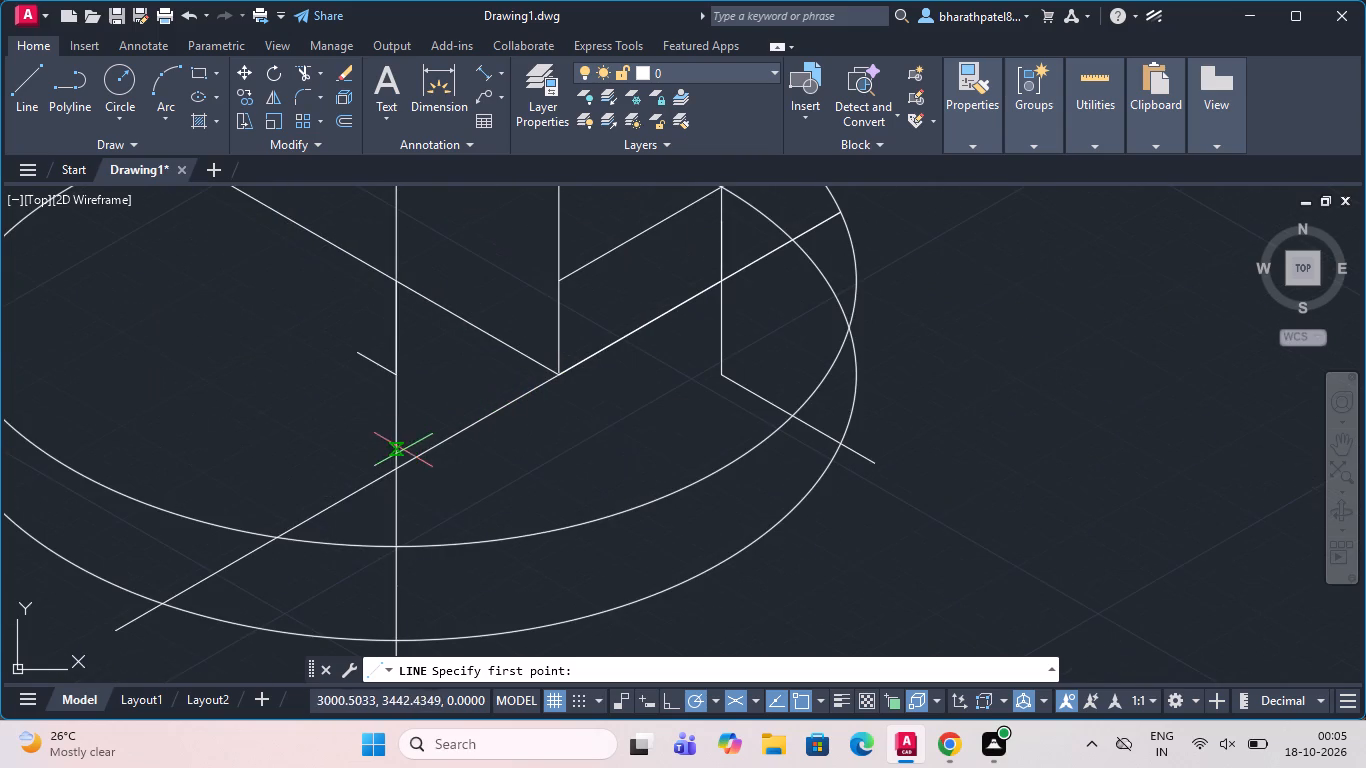
click(399, 468)
scroll(399, 467, down, 3)
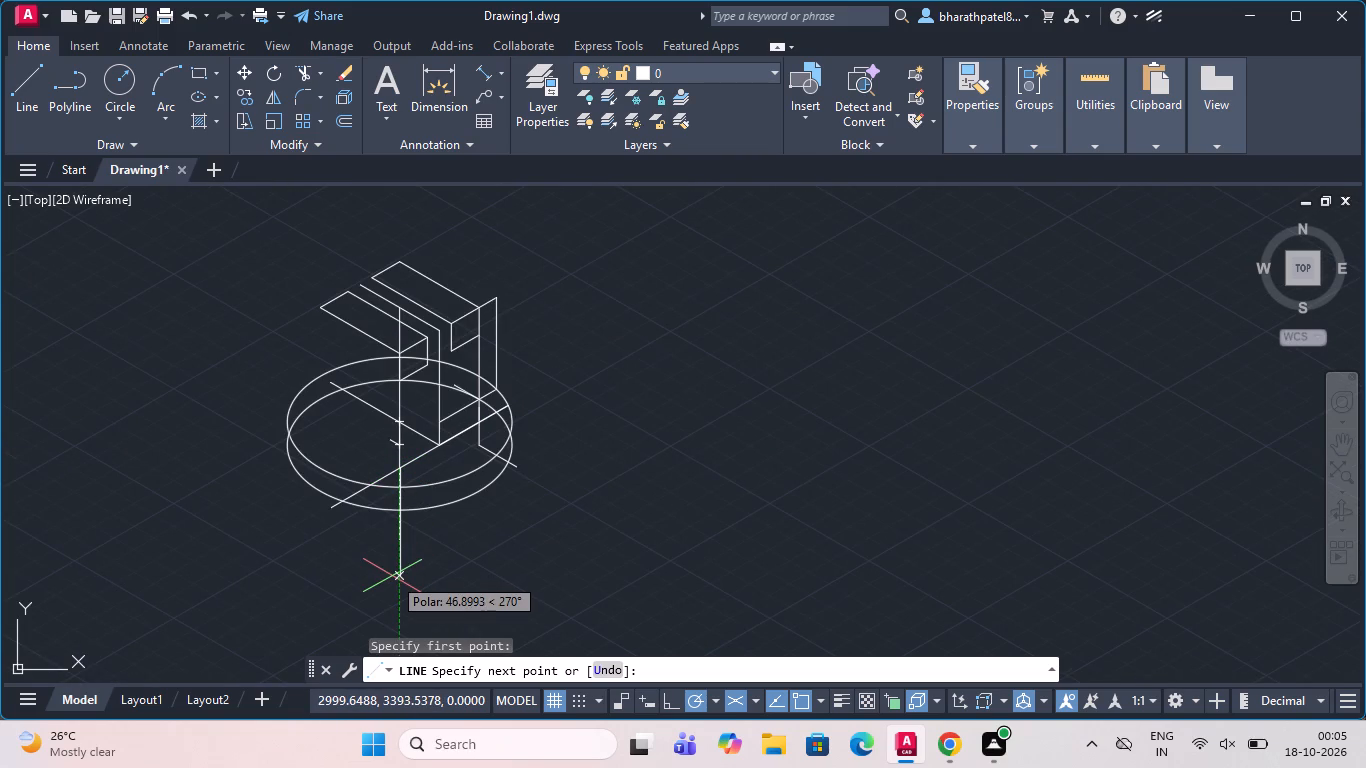
key(1)
key(0)
key(Return)
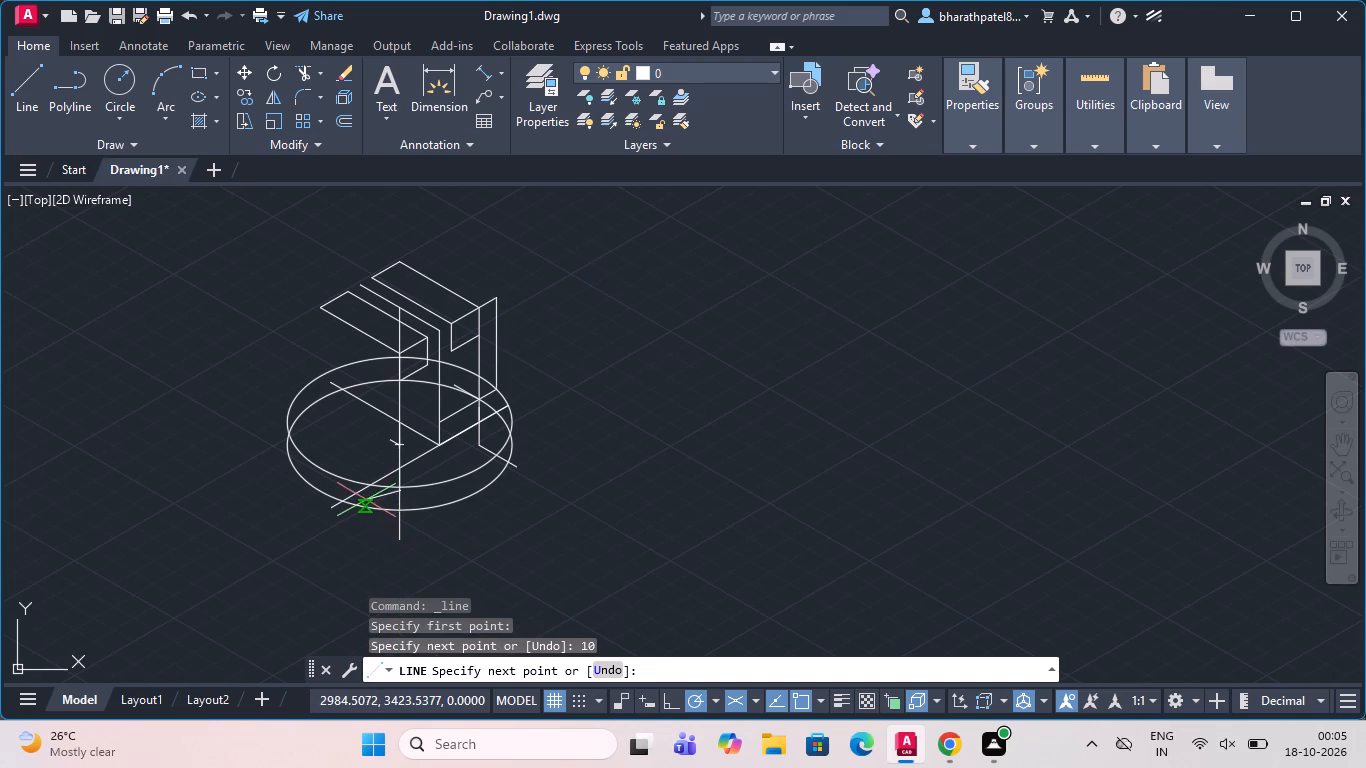
scroll(370, 509, up, 2)
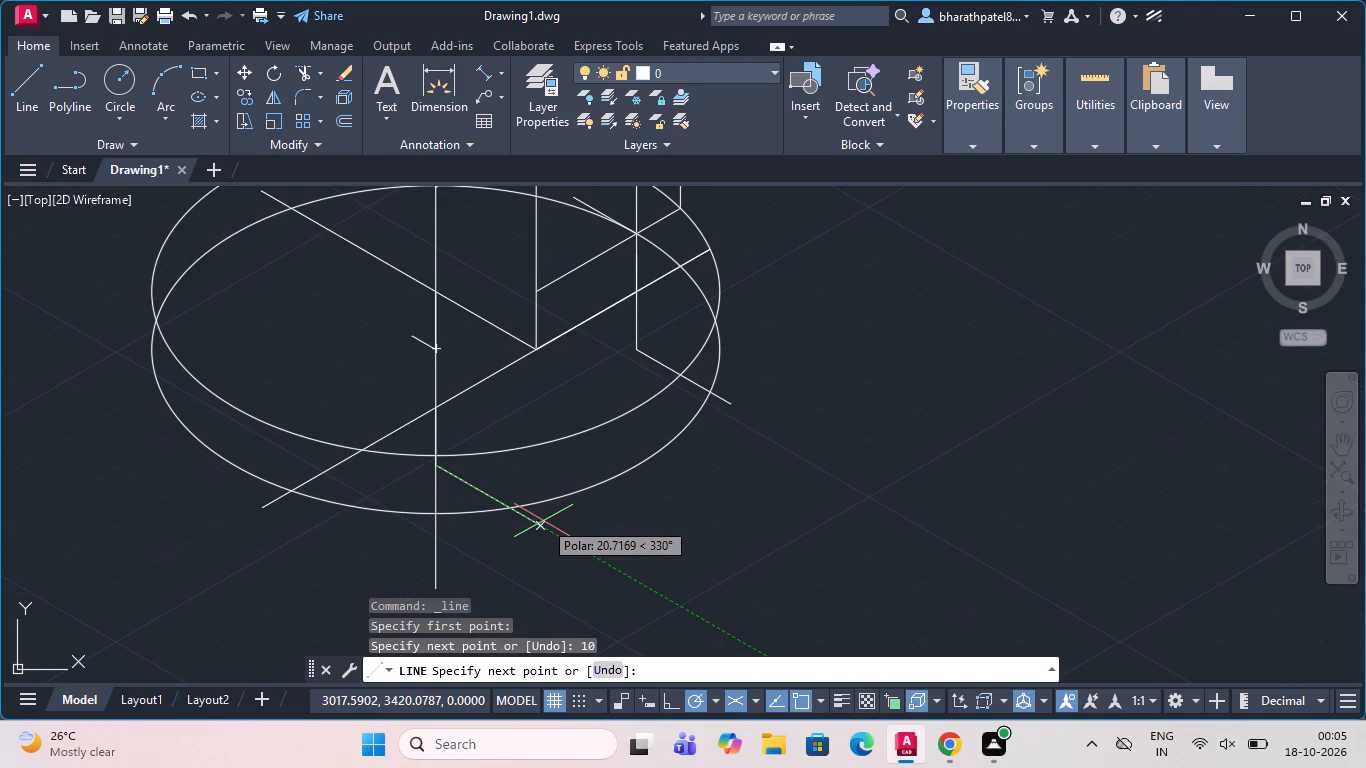
click(543, 521)
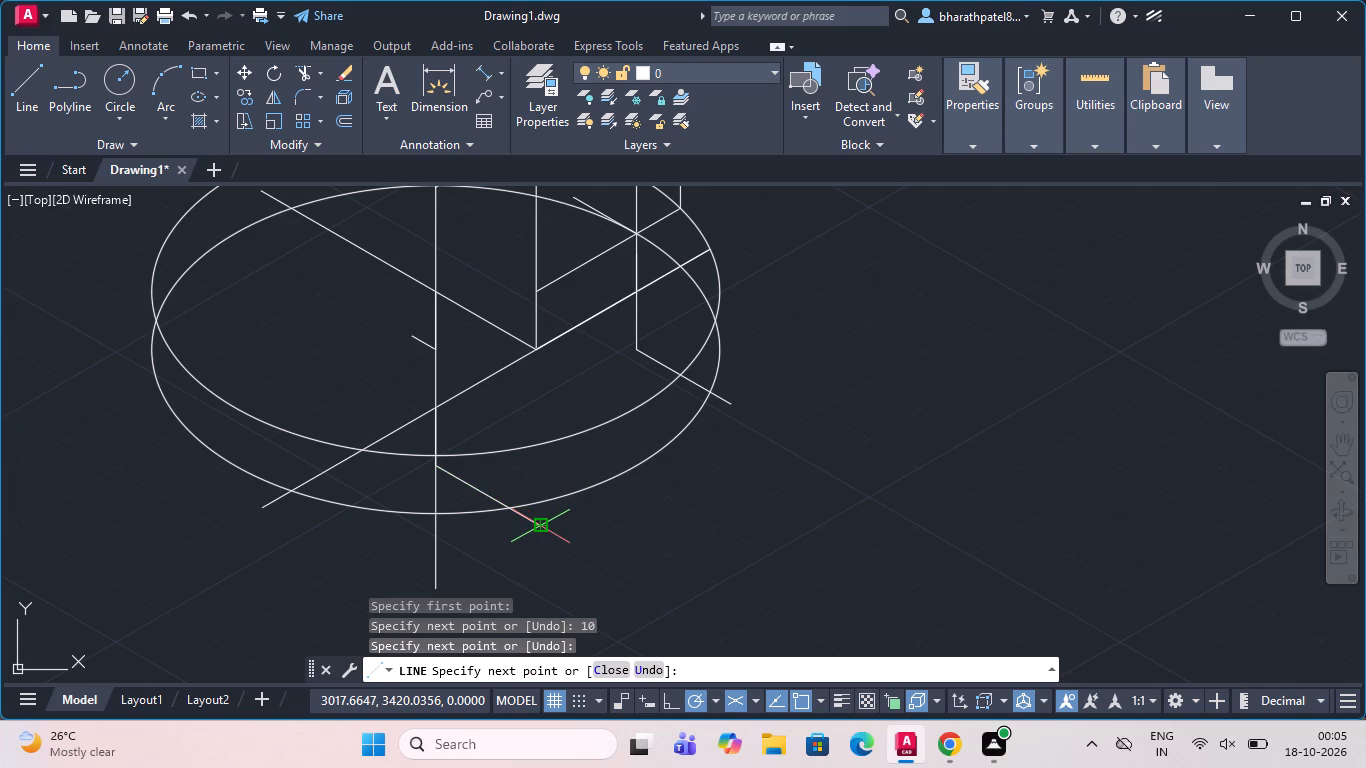
key(Escape)
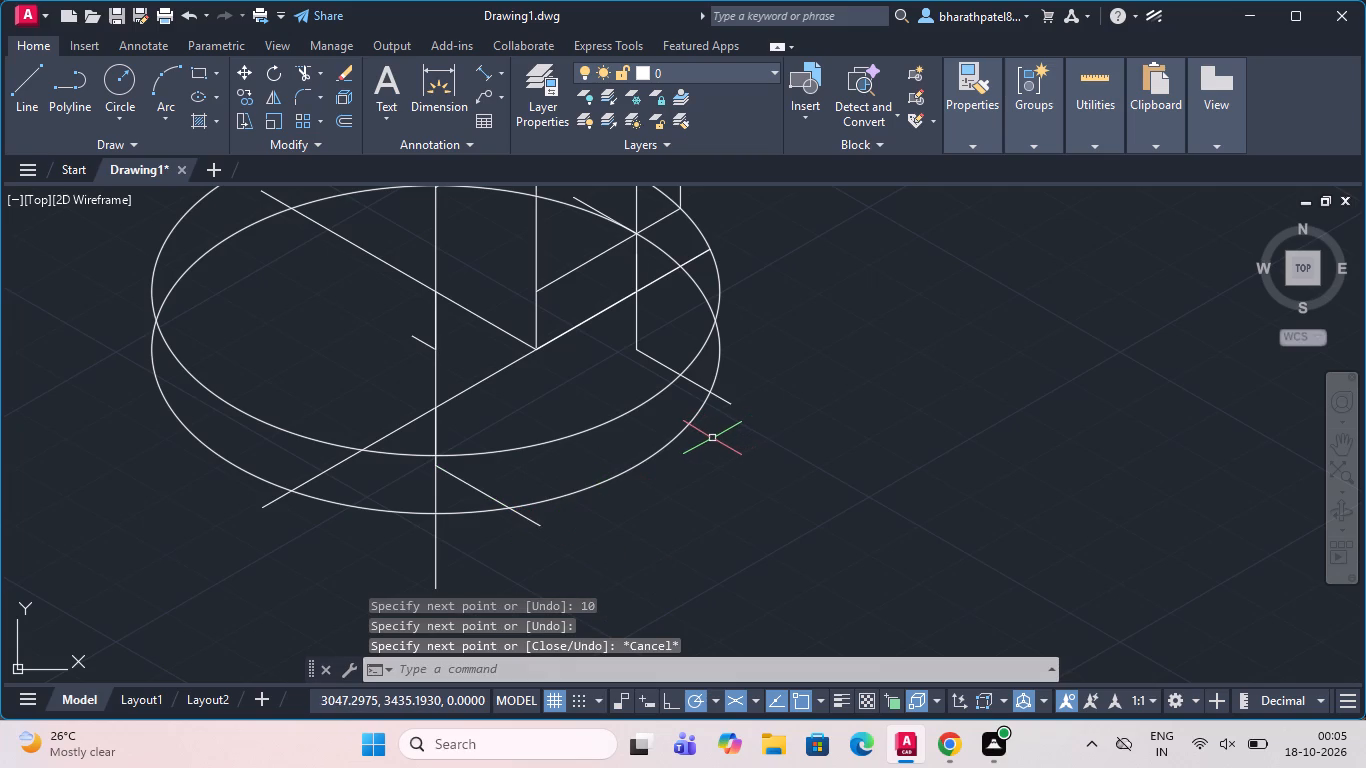
Draw a line 10 units straight up from where the front 330° line crosses the lower isocircle.
click(19, 75)
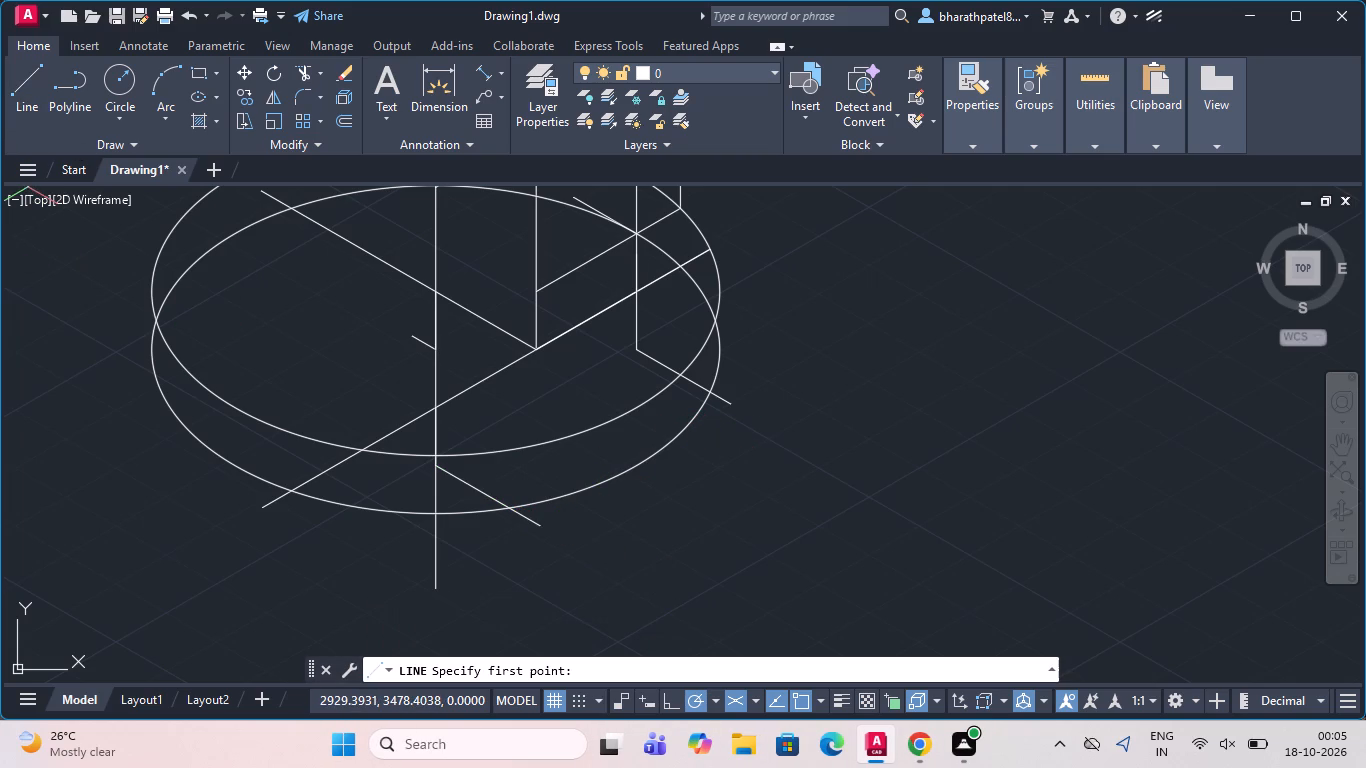
click(509, 510)
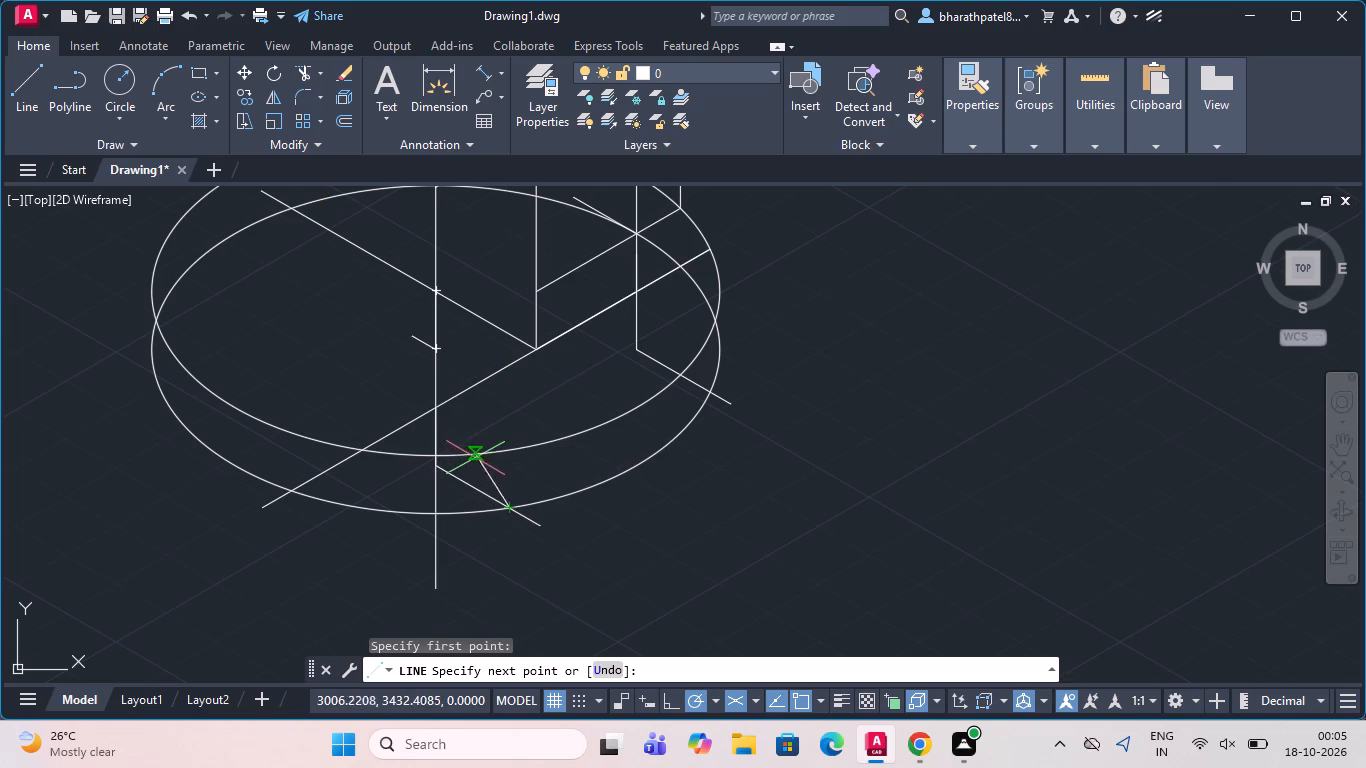
key(1)
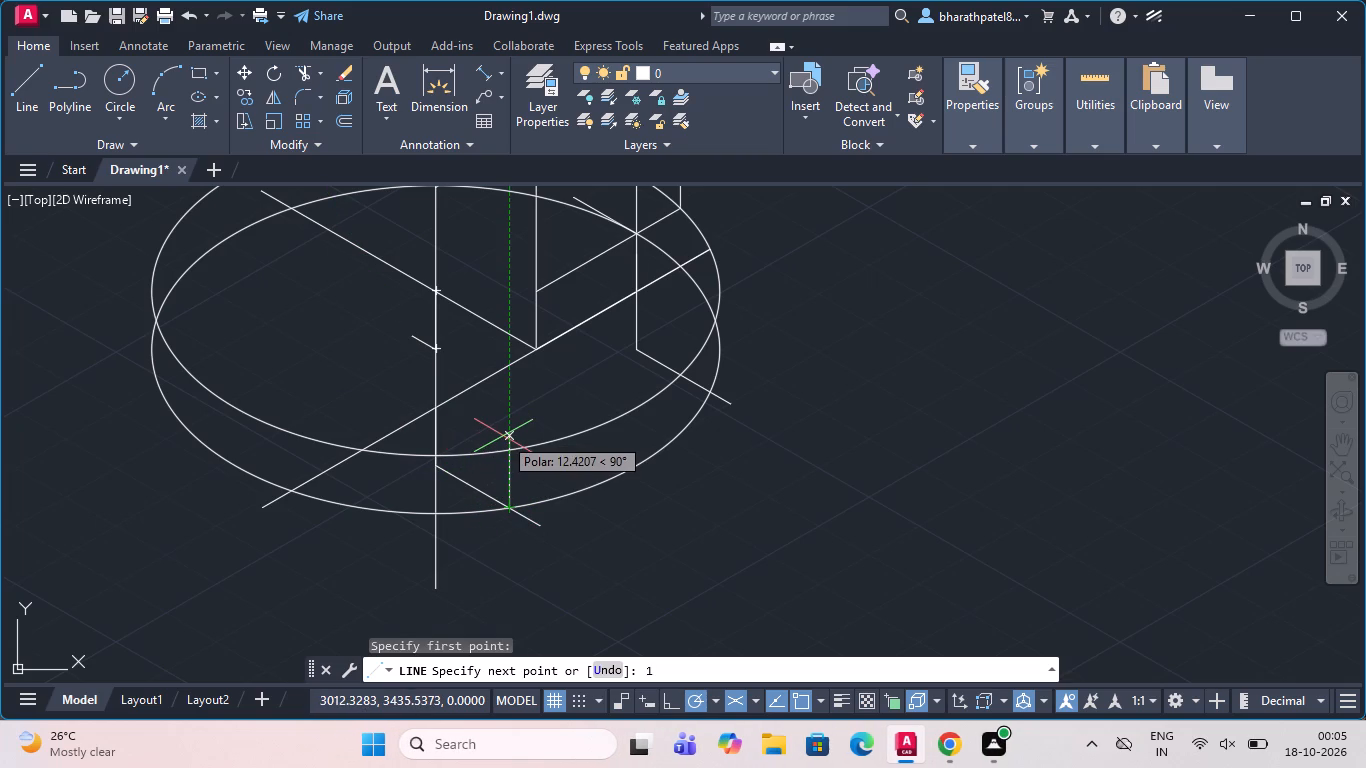
key(0)
key(Return)
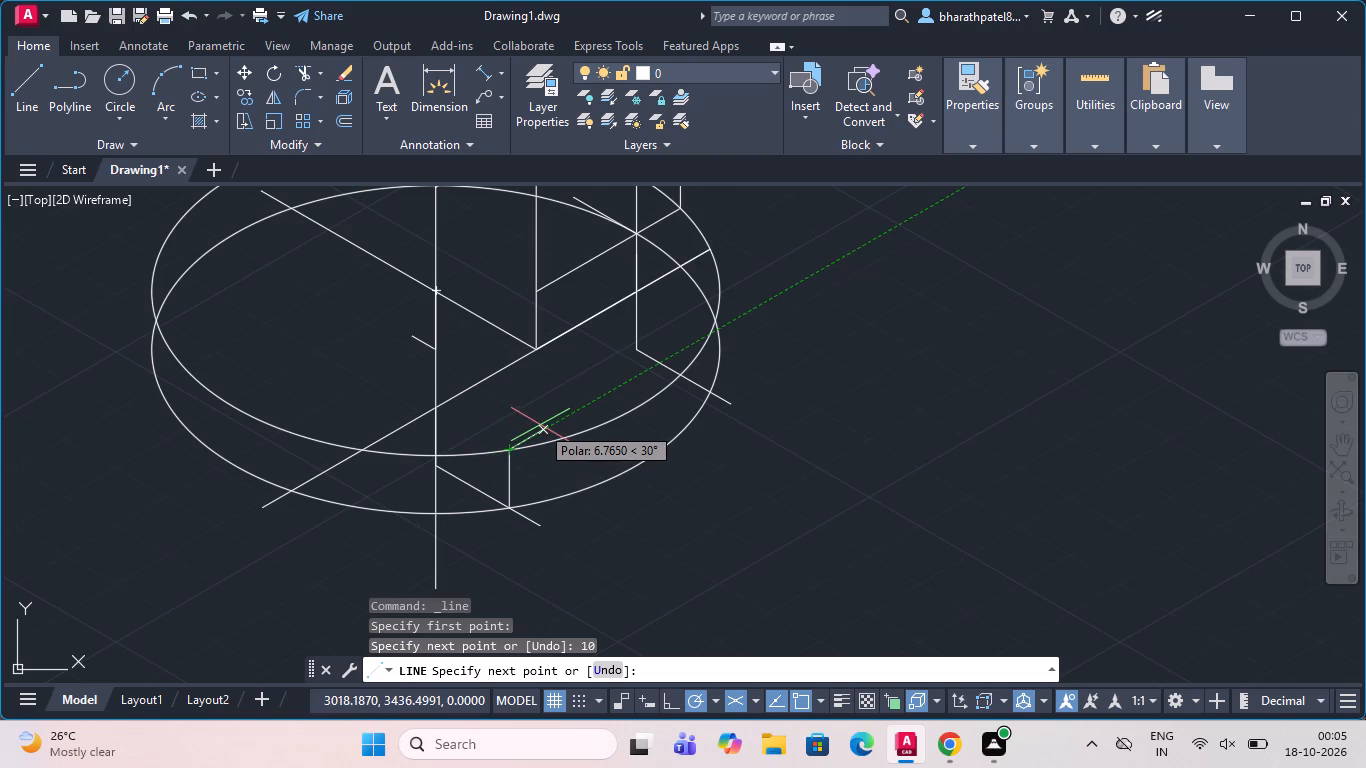
key(Escape)
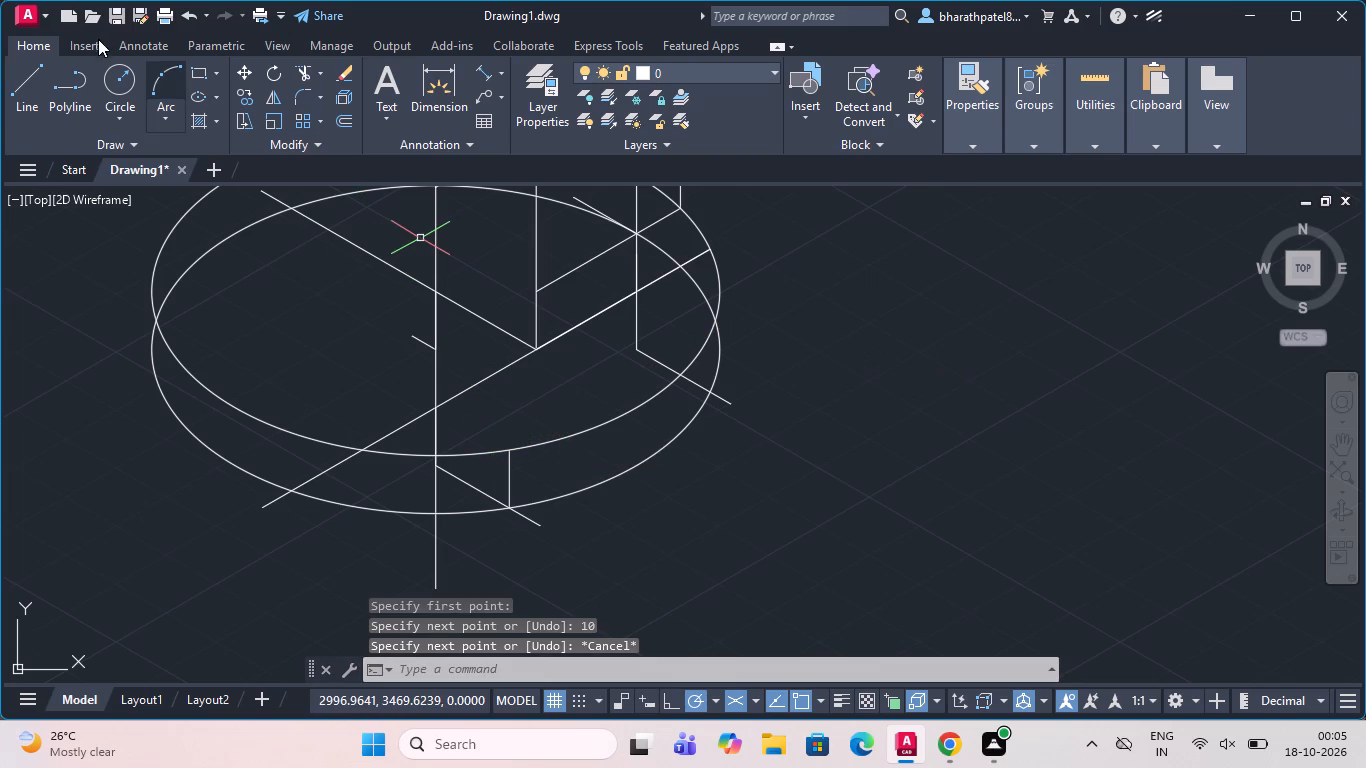
Draw a line 10 units straight up from where the 330° line below the block's vertical edge crosses the lower isocircle.
click(36, 87)
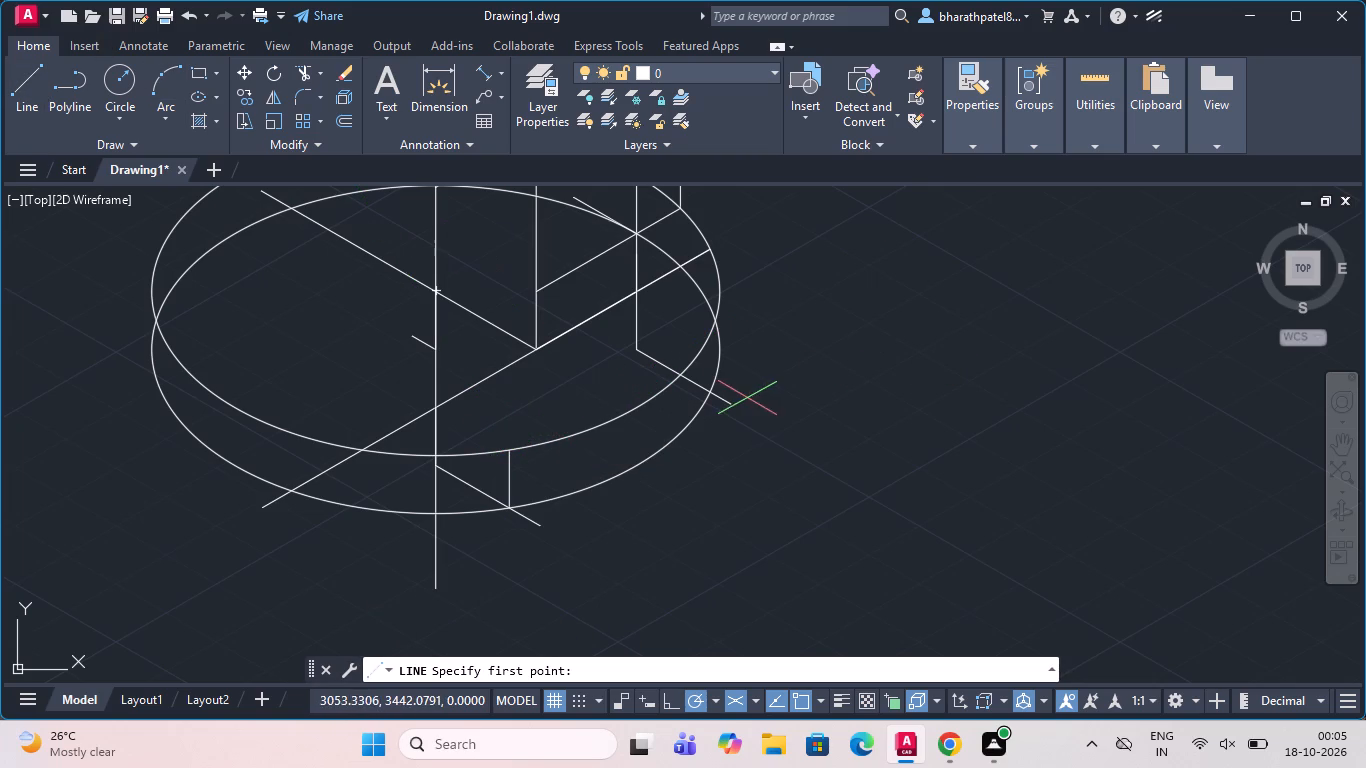
scroll(707, 389, up, 3)
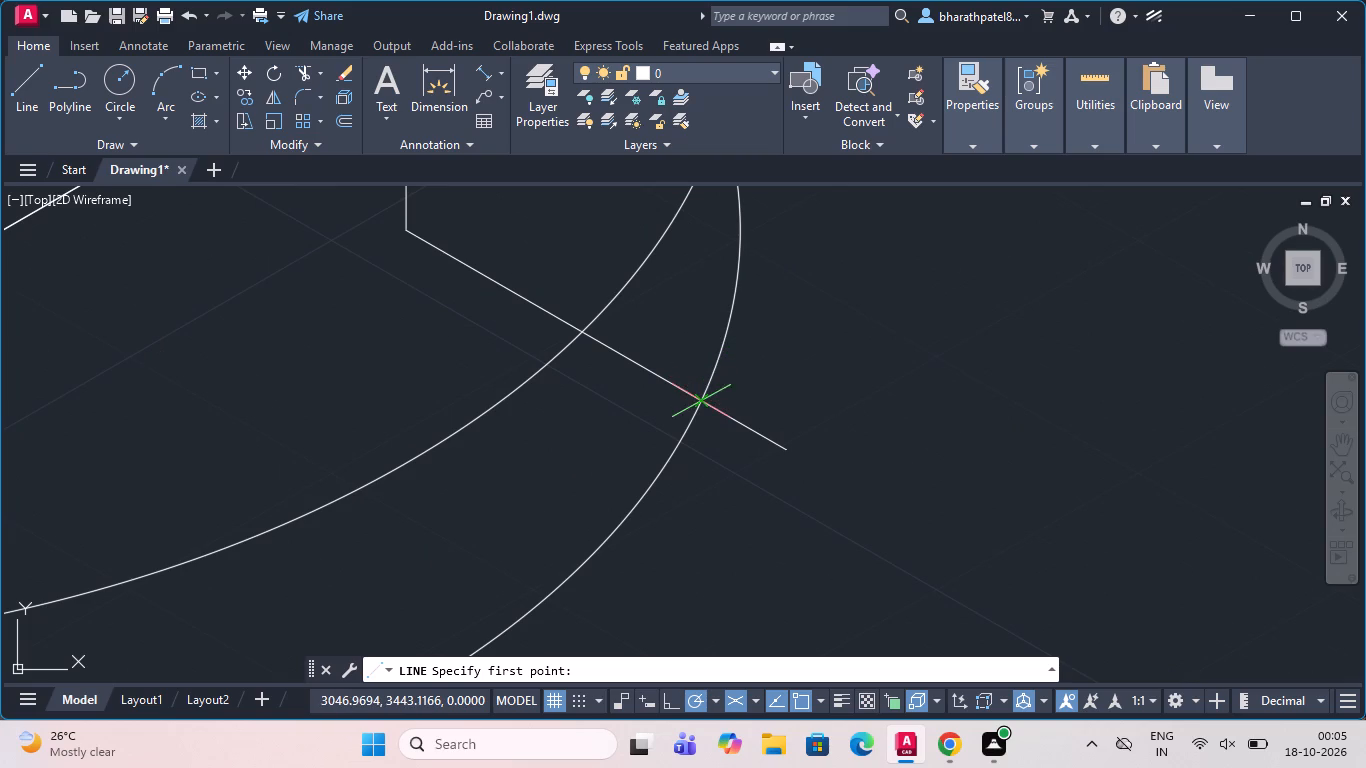
click(693, 406)
scroll(693, 407, down, 2)
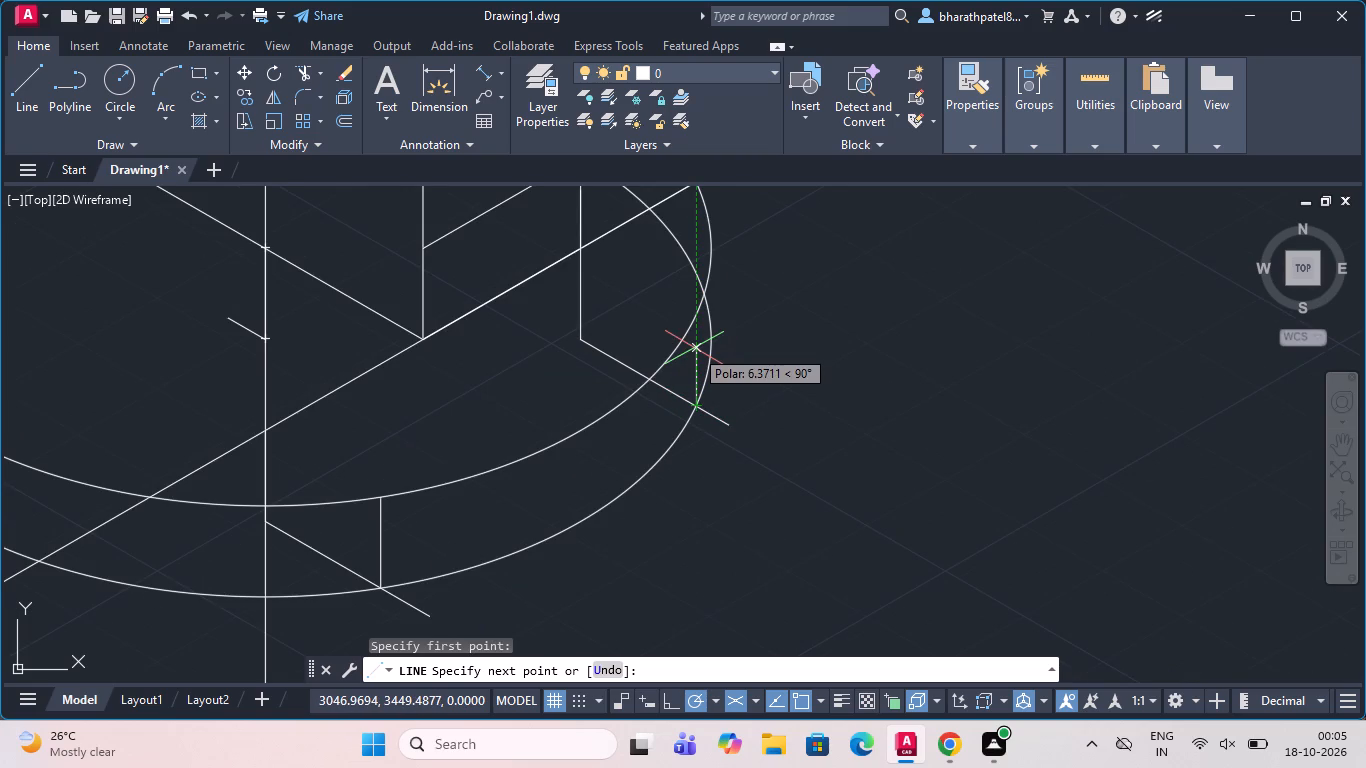
text(10)
key(Return)
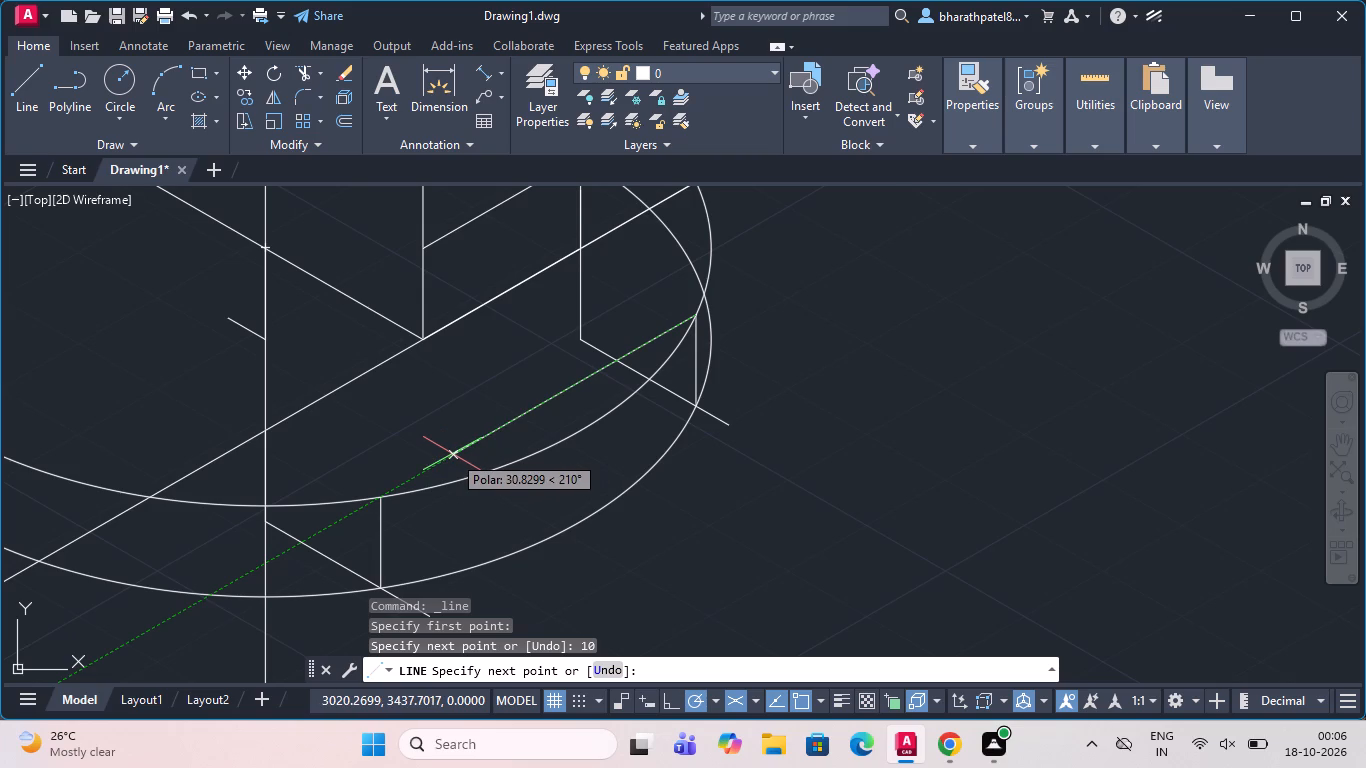
key(Escape)
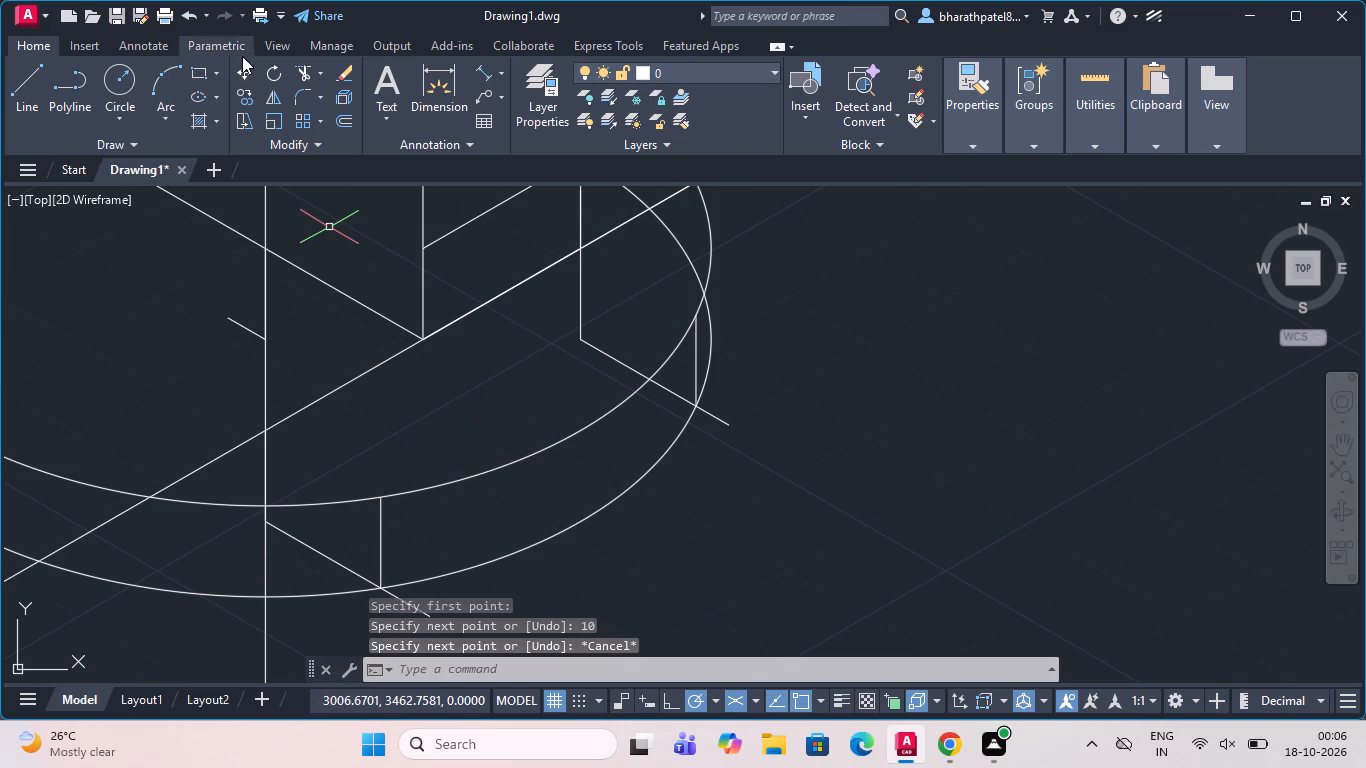
Trim the overhanging ends of the two 330° lines where they extend past the lower isocircle.
click(310, 68)
scroll(450, 269, down, 2)
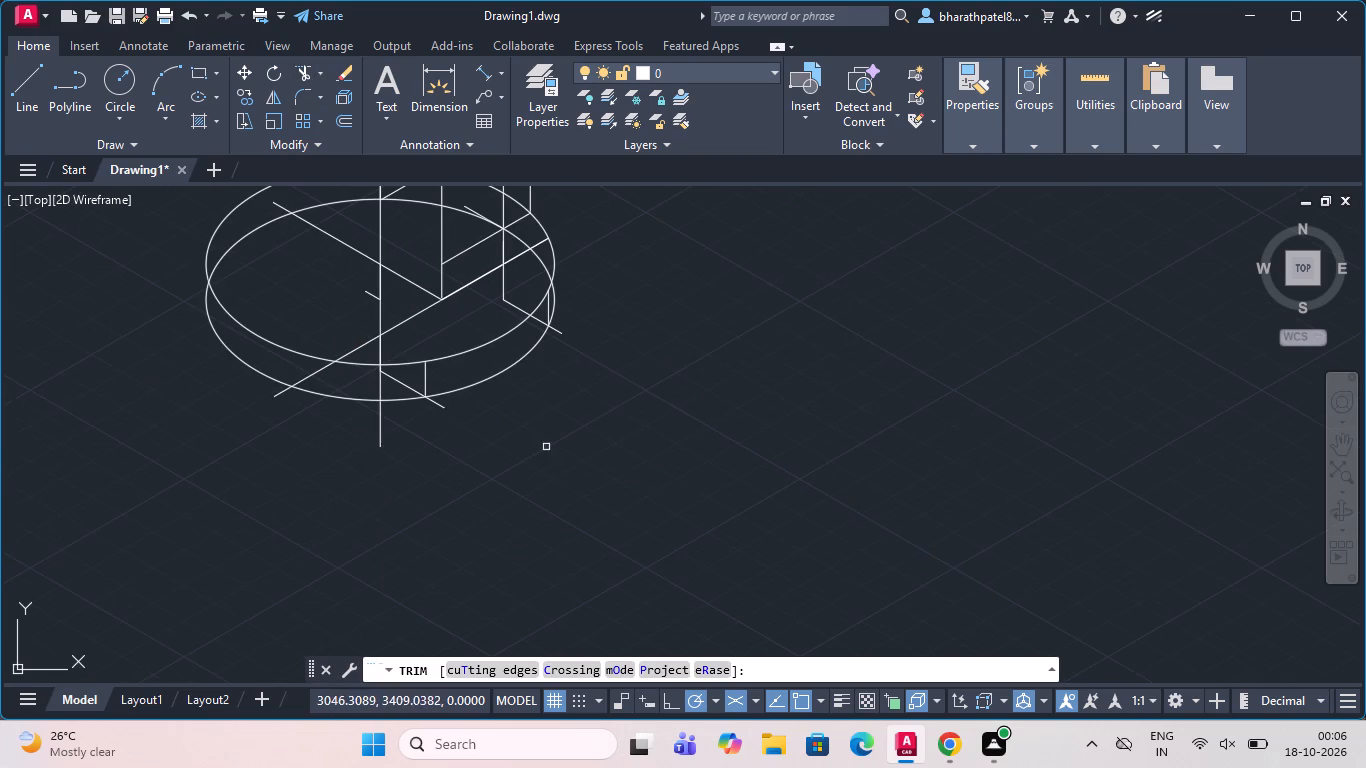
scroll(588, 305, up, 3)
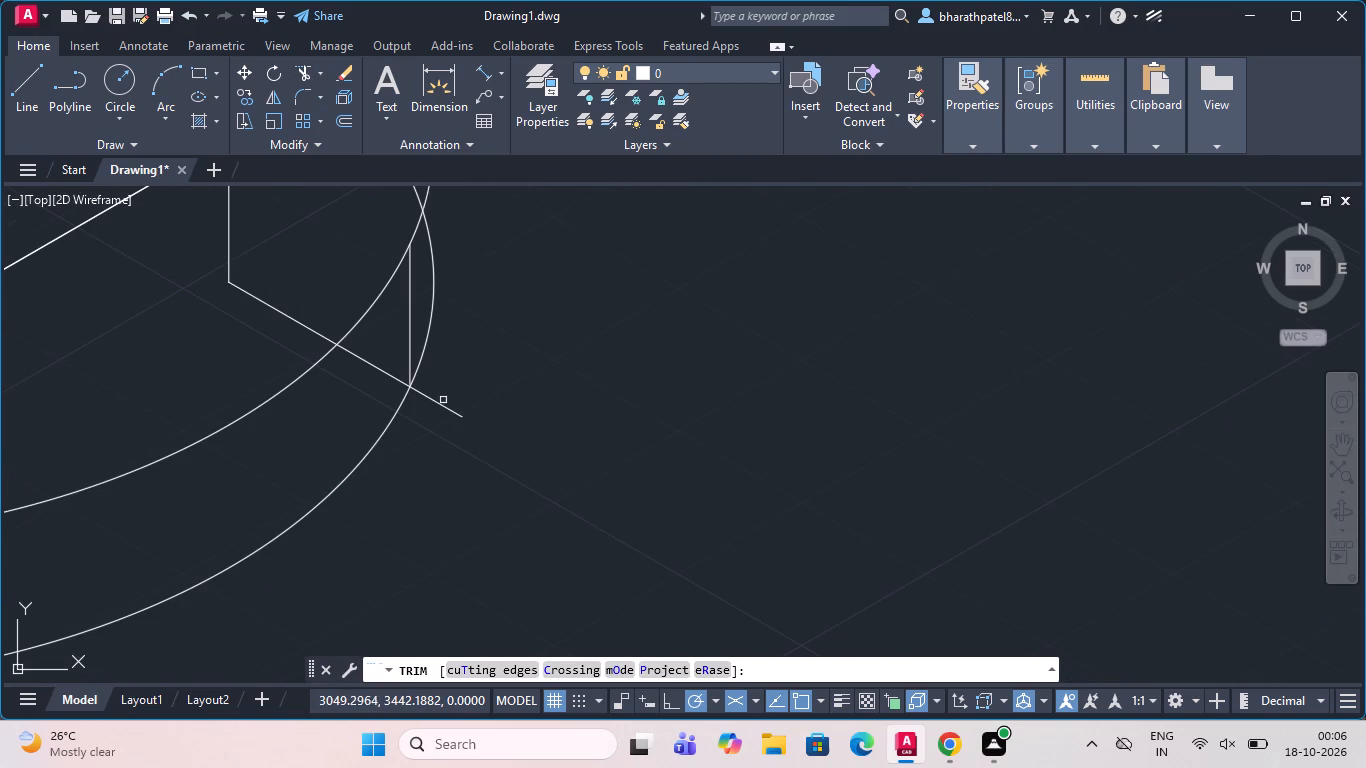
click(441, 400)
click(435, 414)
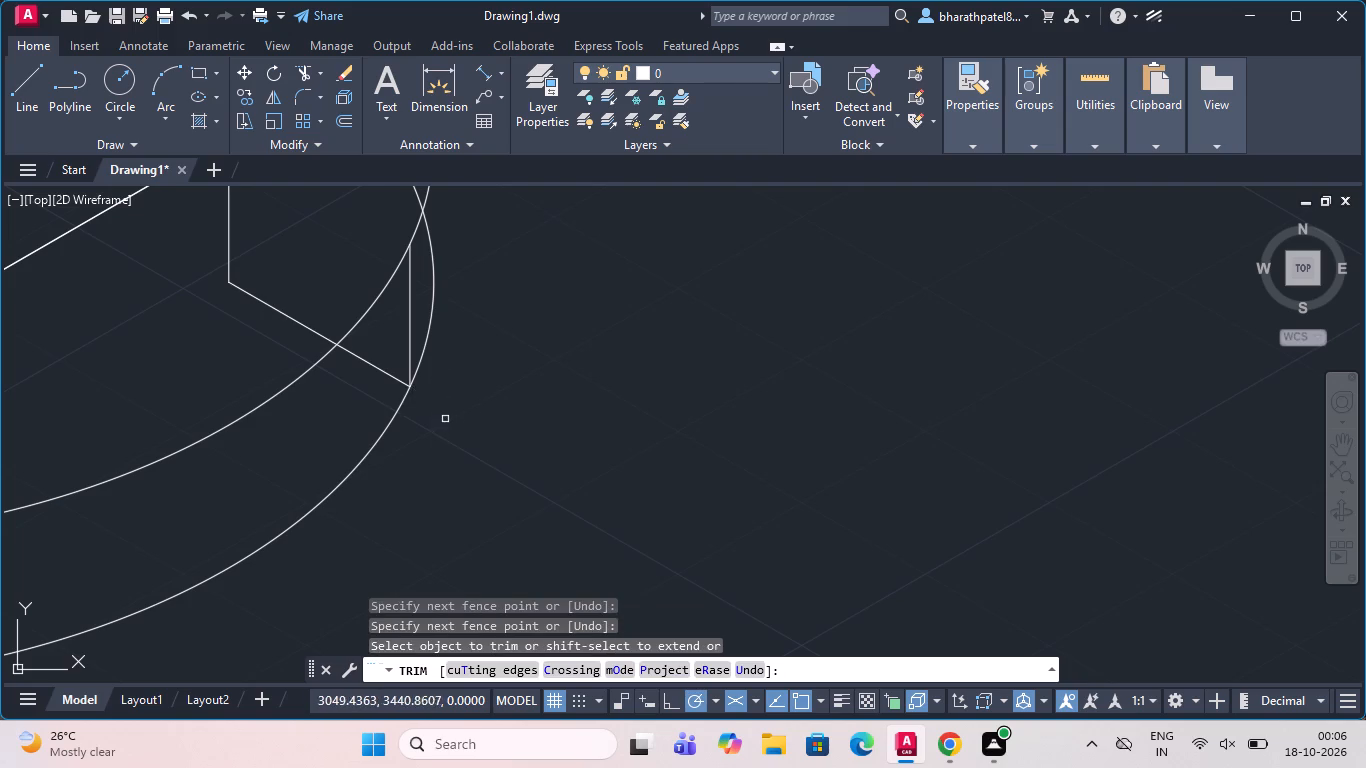
scroll(445, 418, down, 3)
scroll(334, 487, up, 3)
drag(262, 497, 295, 492)
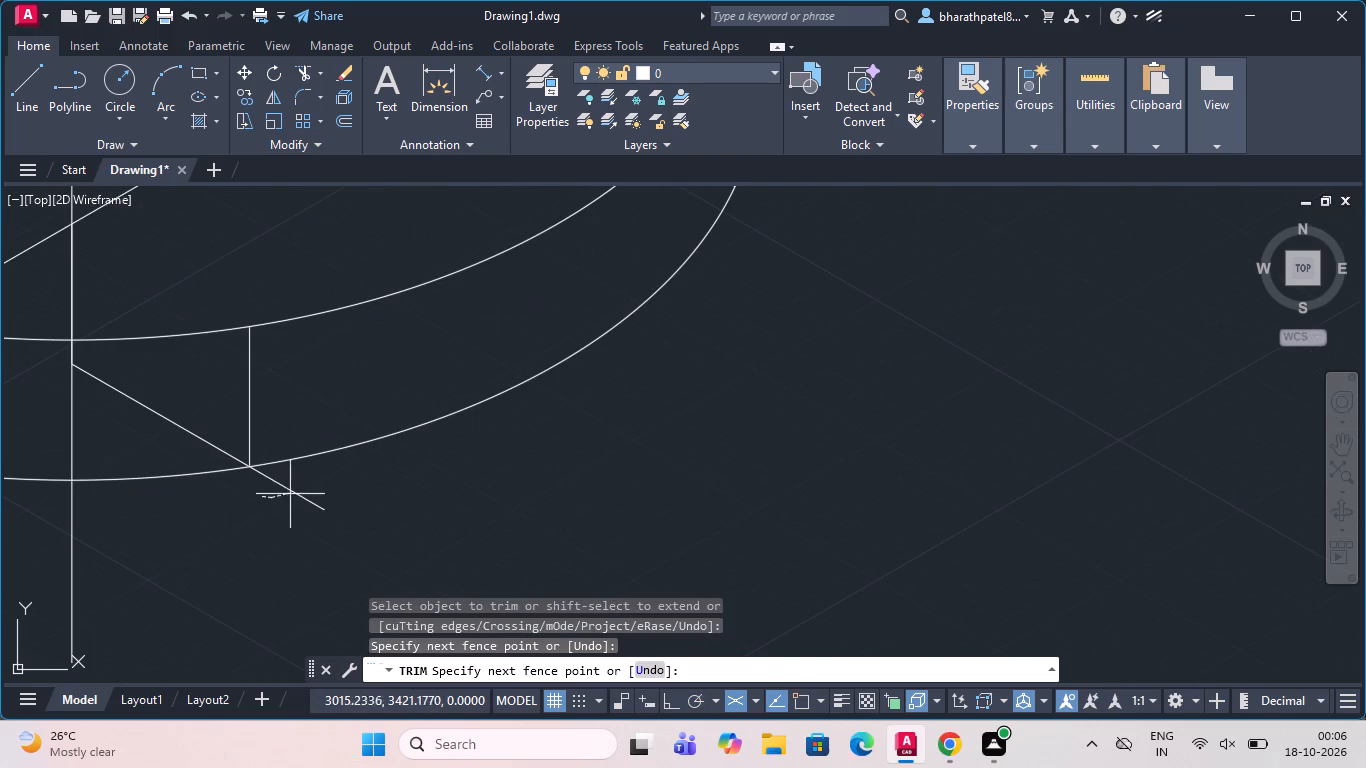
drag(295, 492, 302, 487)
Trim away the upper isocircle's front arc between the two 10-unit vertical lines of the slot.
scroll(302, 502, down, 2)
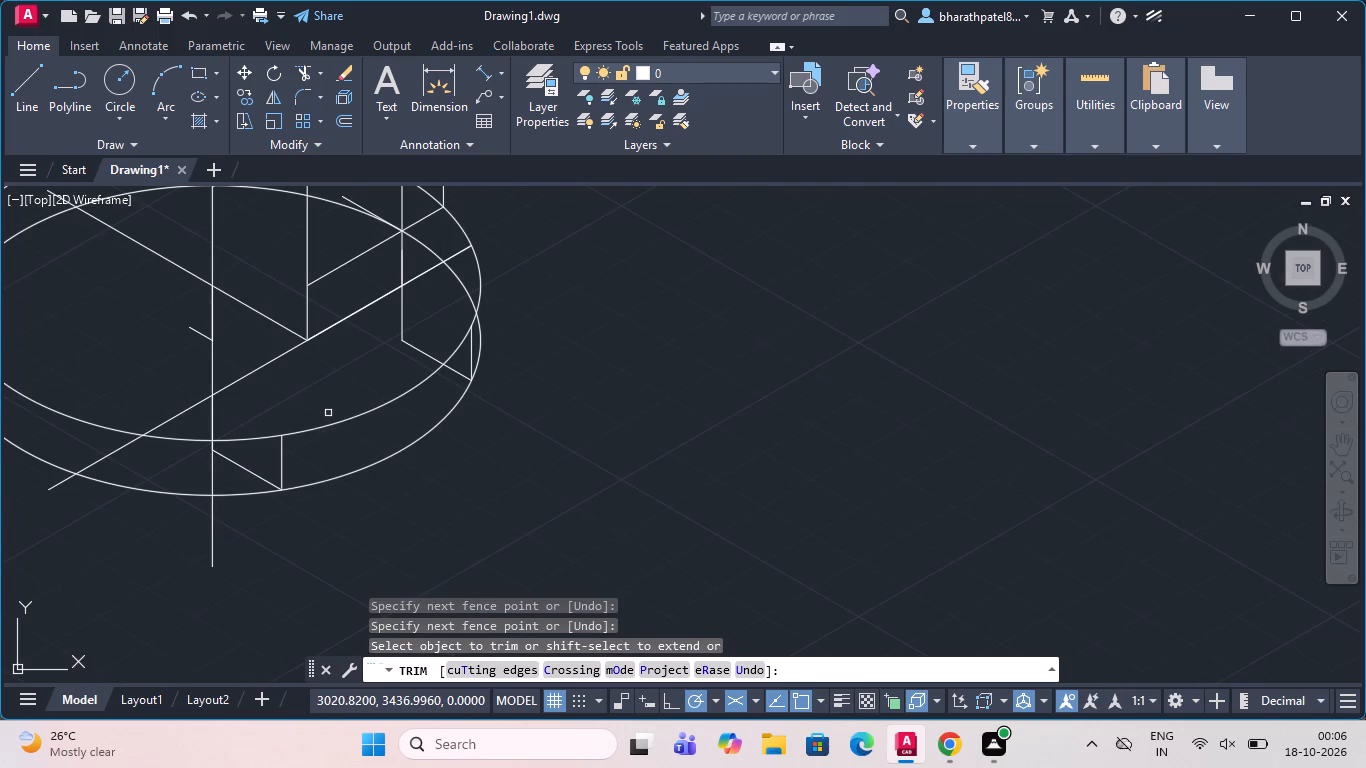
click(326, 423)
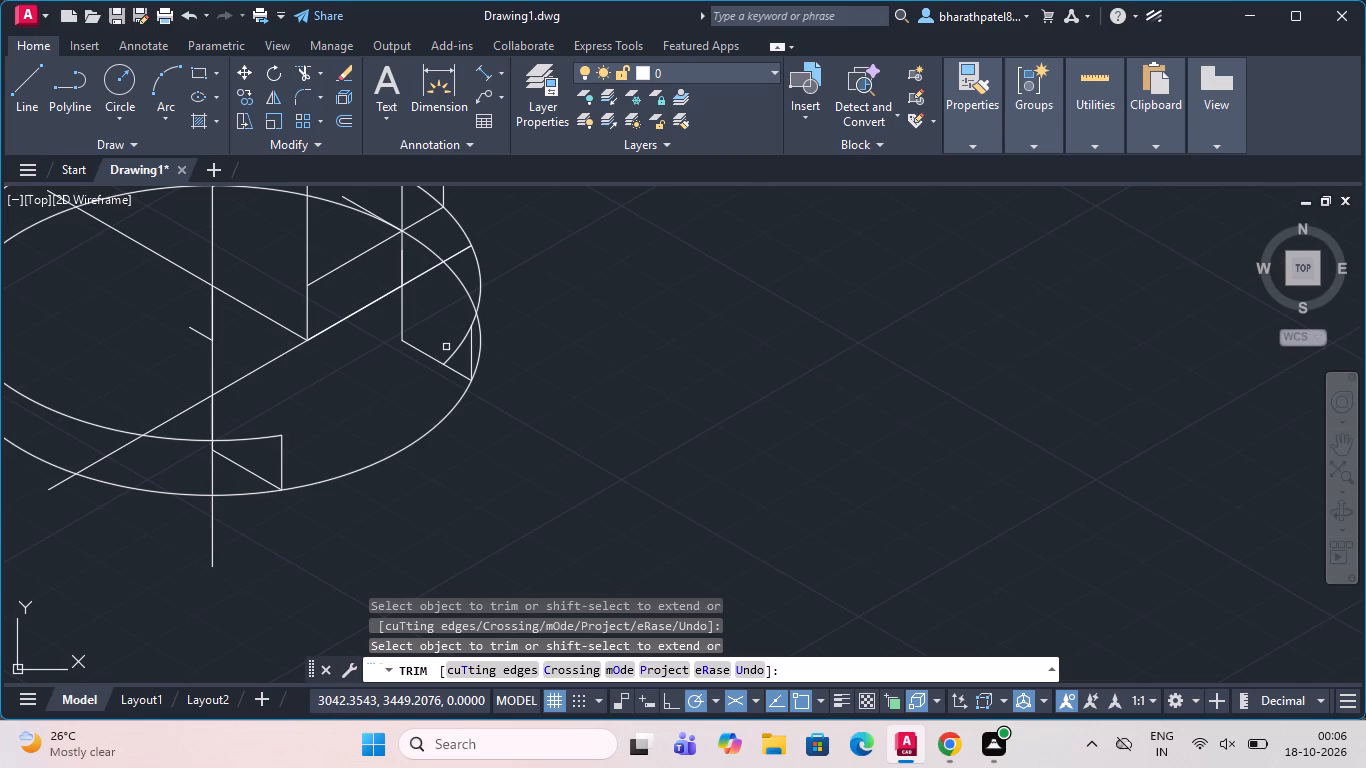
click(456, 350)
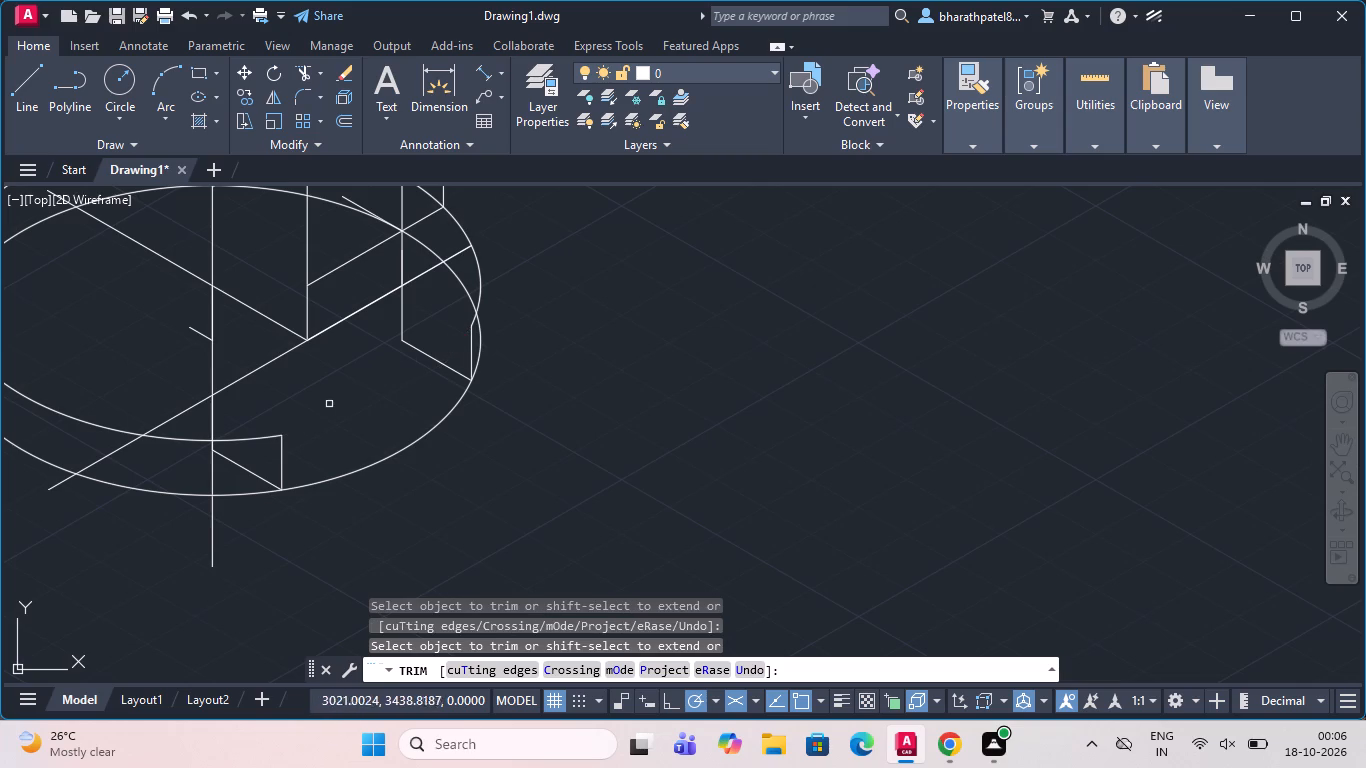
Trim off the short 330° stub that meets the block's outer vertical edge at the lower isocircle crossing.
scroll(321, 408, down, 2)
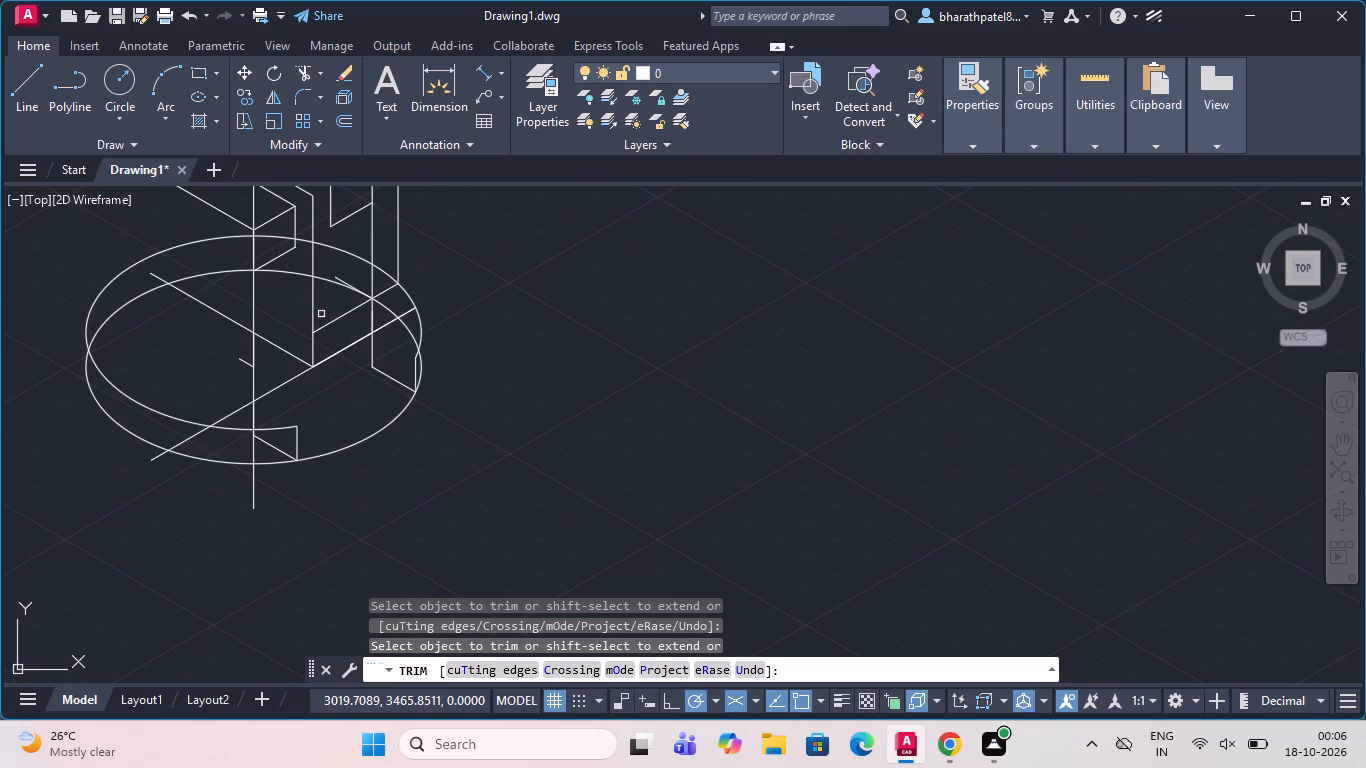
scroll(344, 374, down, 1)
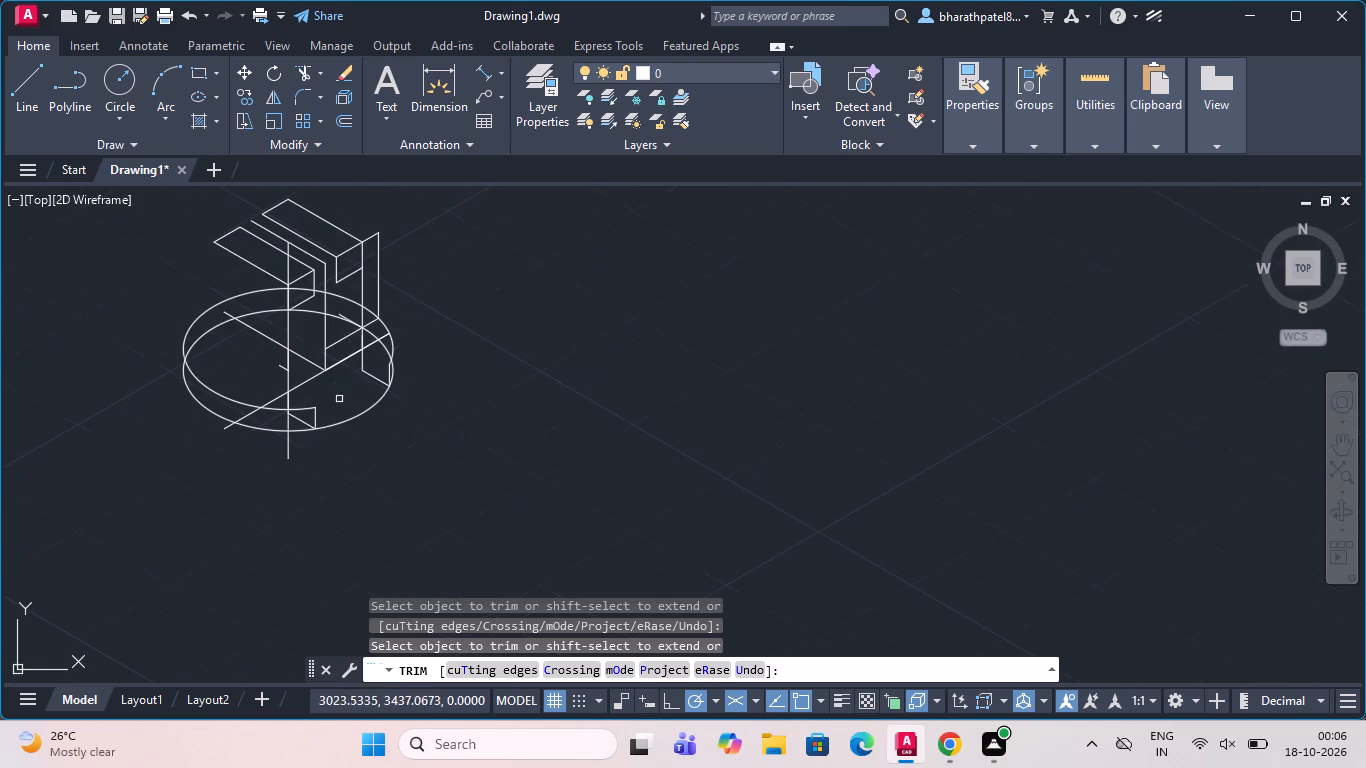
scroll(293, 379, up, 2)
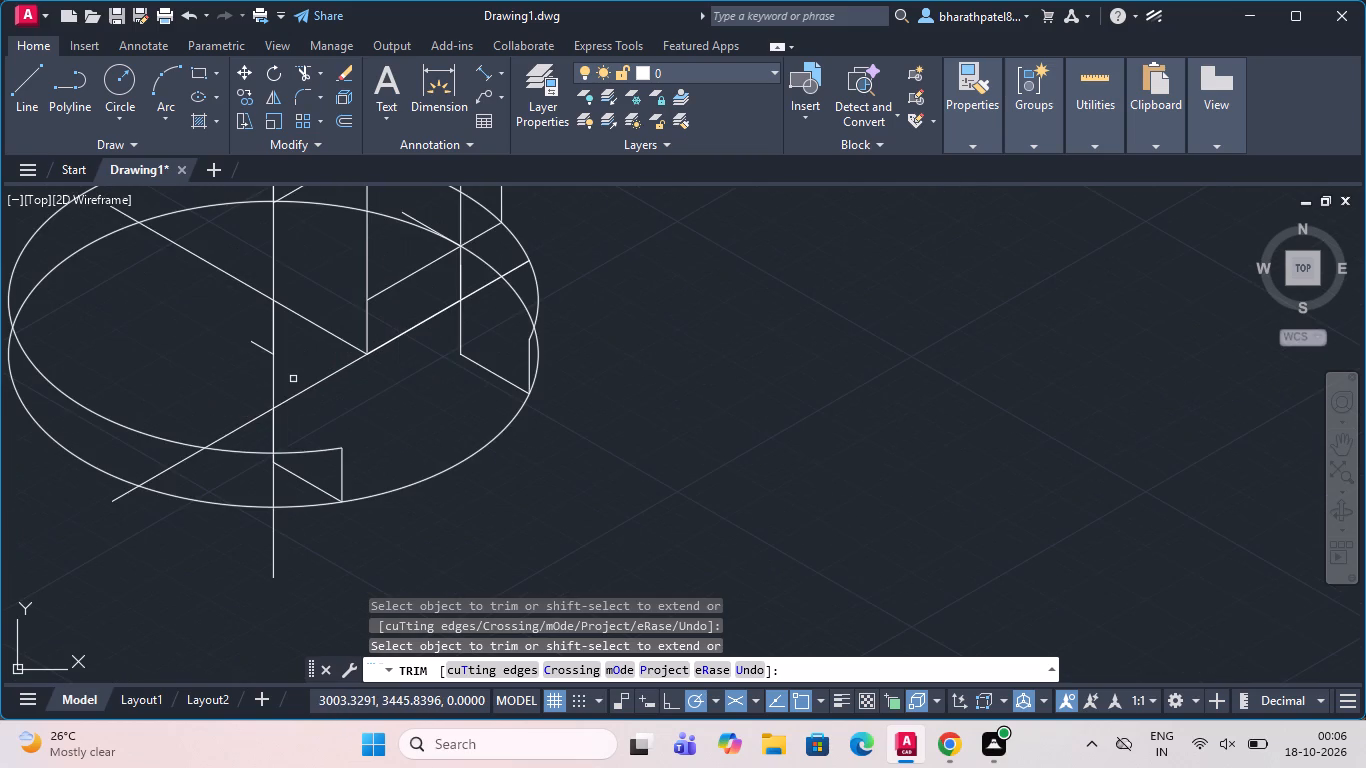
scroll(293, 379, down, 2)
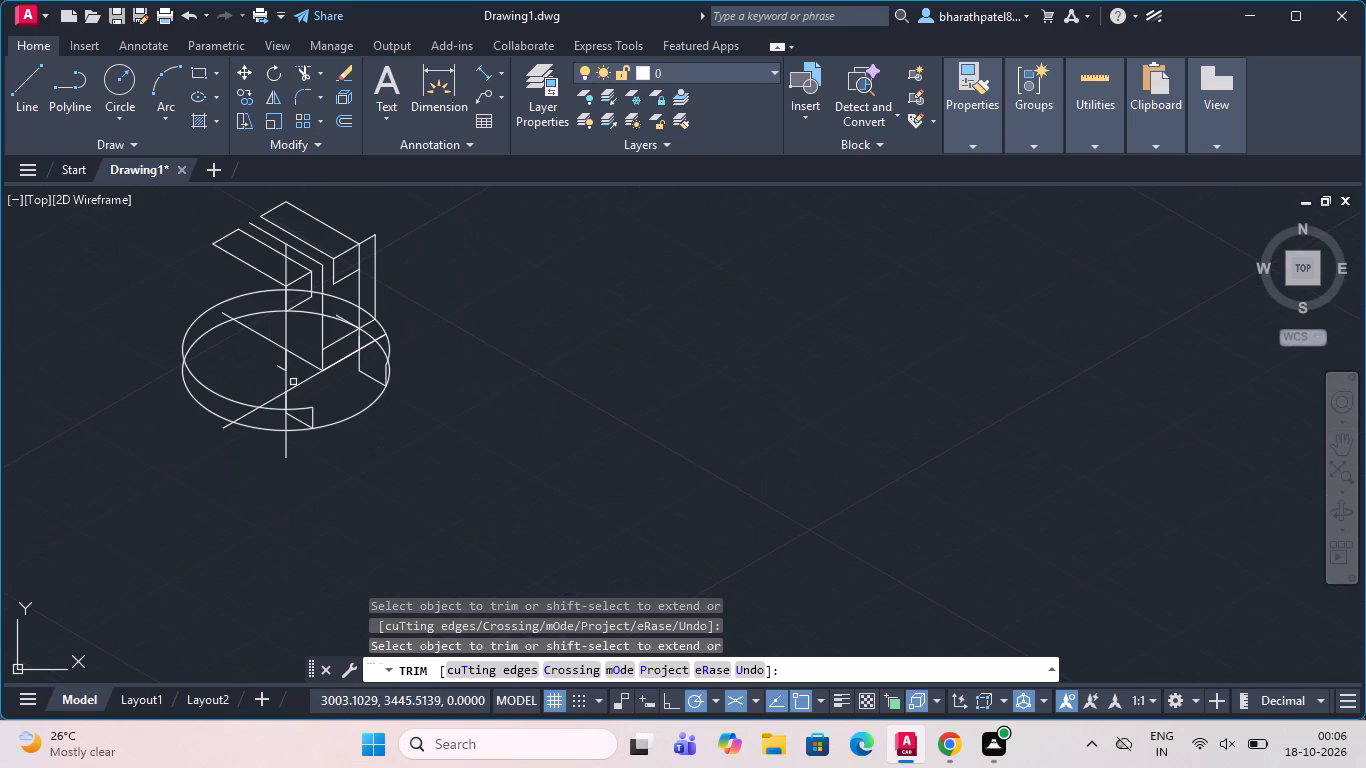
scroll(331, 244, up, 2)
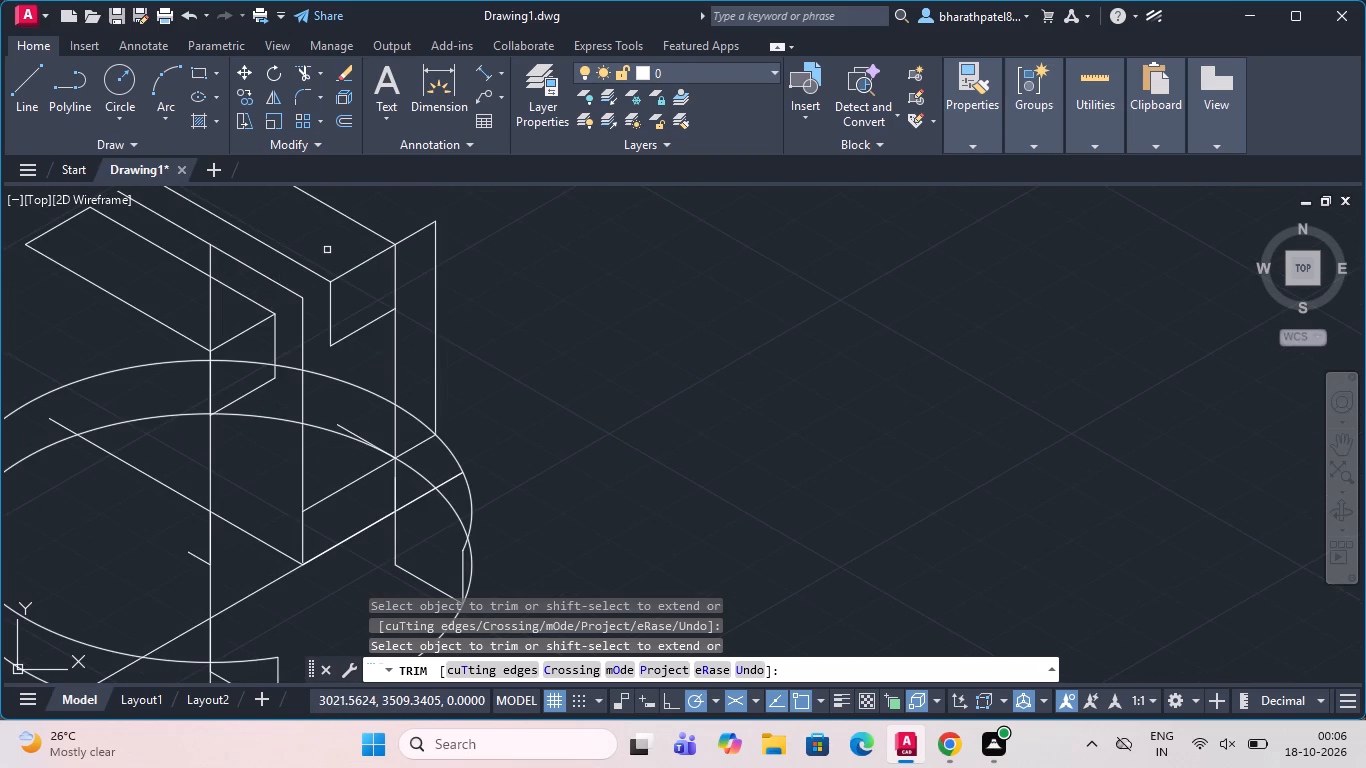
click(352, 430)
Draw a line from where the block's outer vertical edge crosses the lower isocircle to the top of the rear 10-unit vertical.
scroll(351, 425, down, 2)
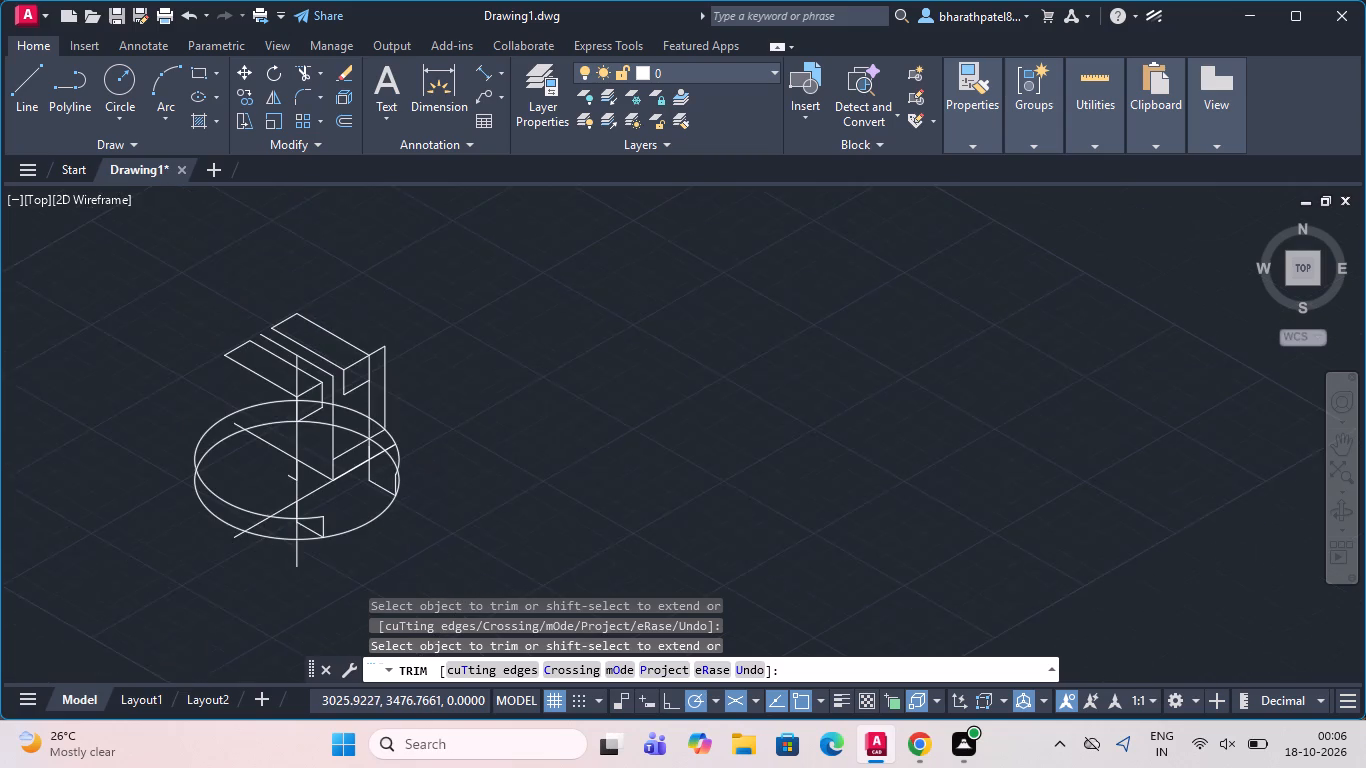
scroll(409, 430, up, 2)
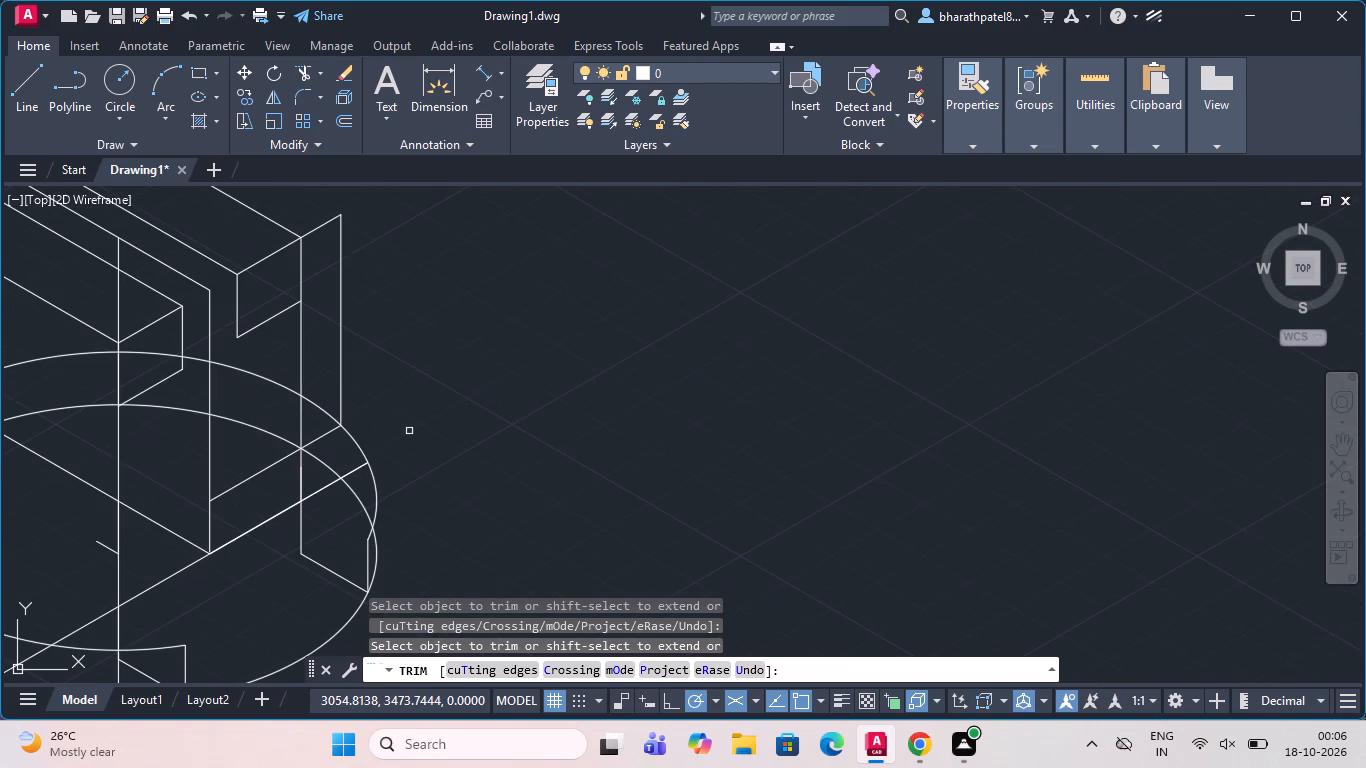
scroll(409, 431, down, 1)
scroll(373, 487, up, 2)
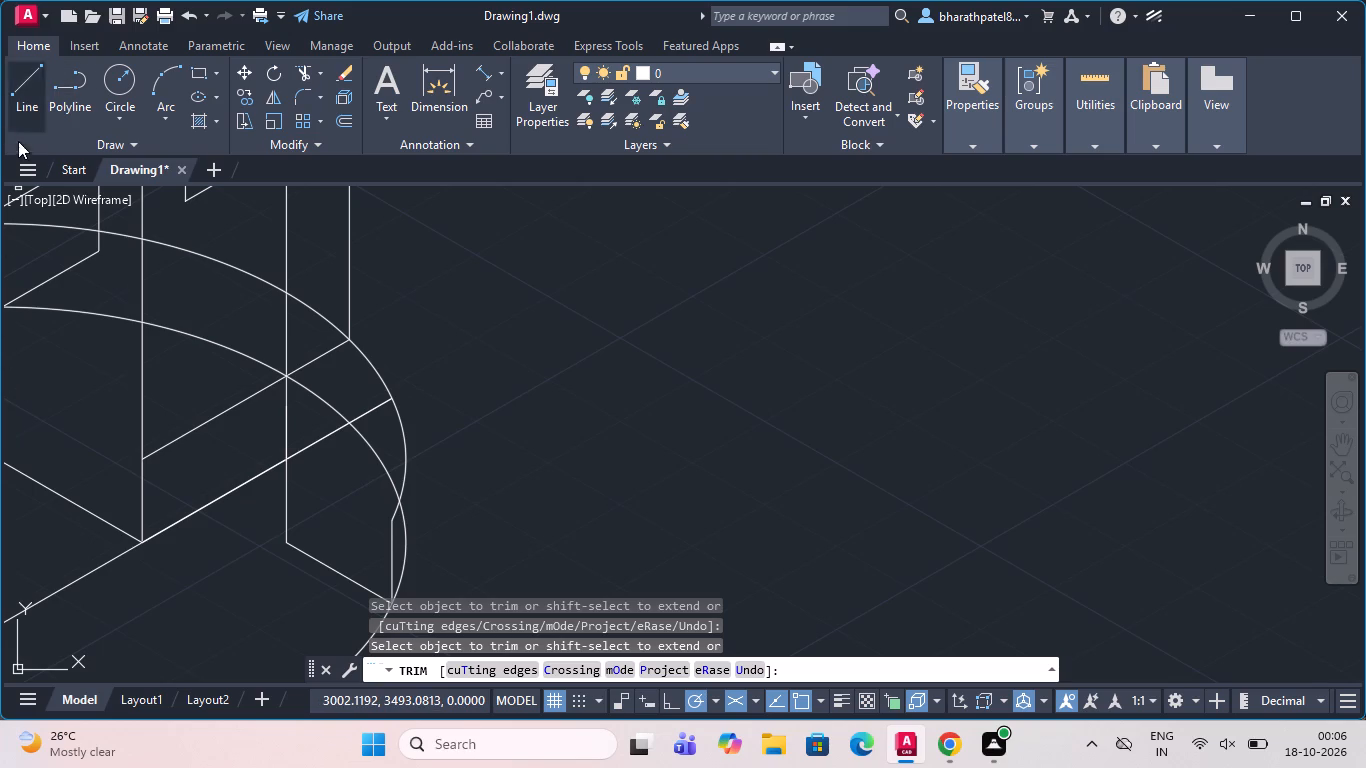
click(27, 75)
scroll(356, 398, down, 2)
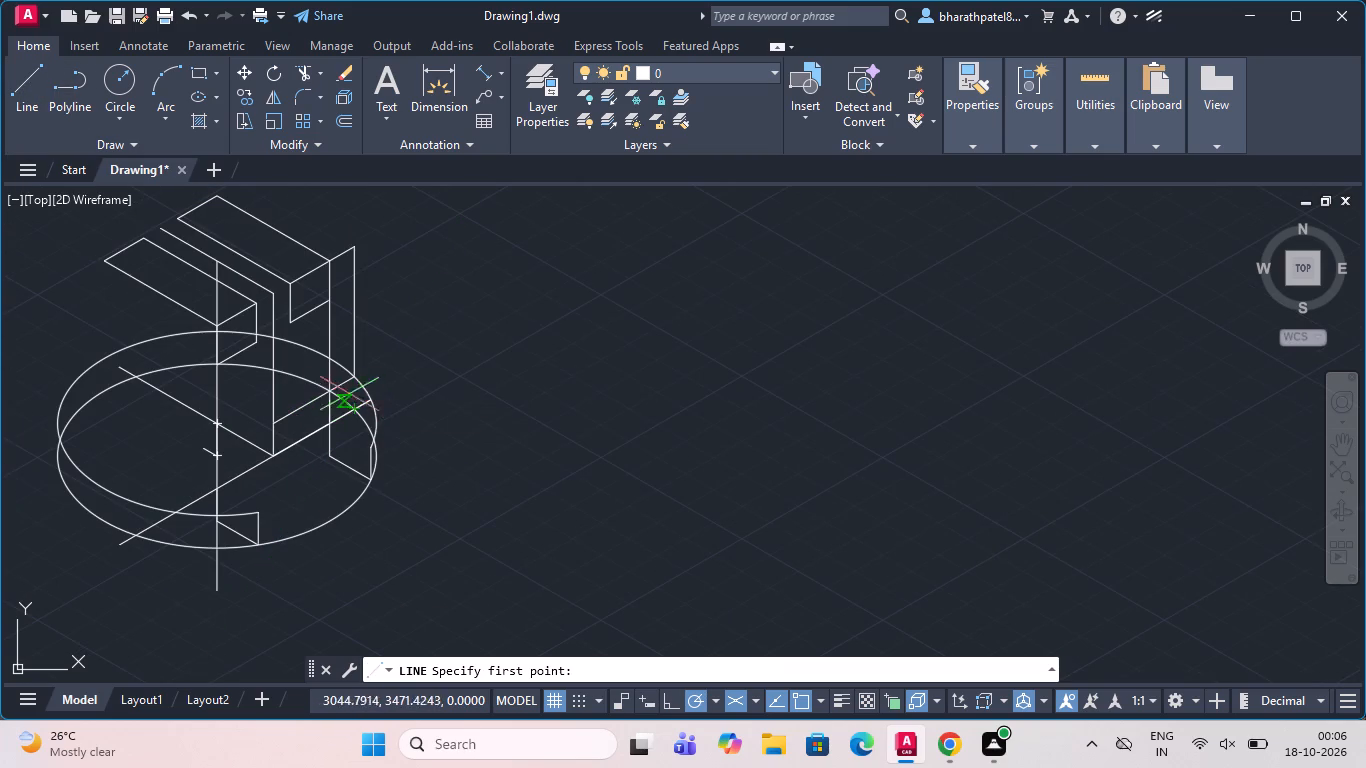
scroll(301, 393, up, 2)
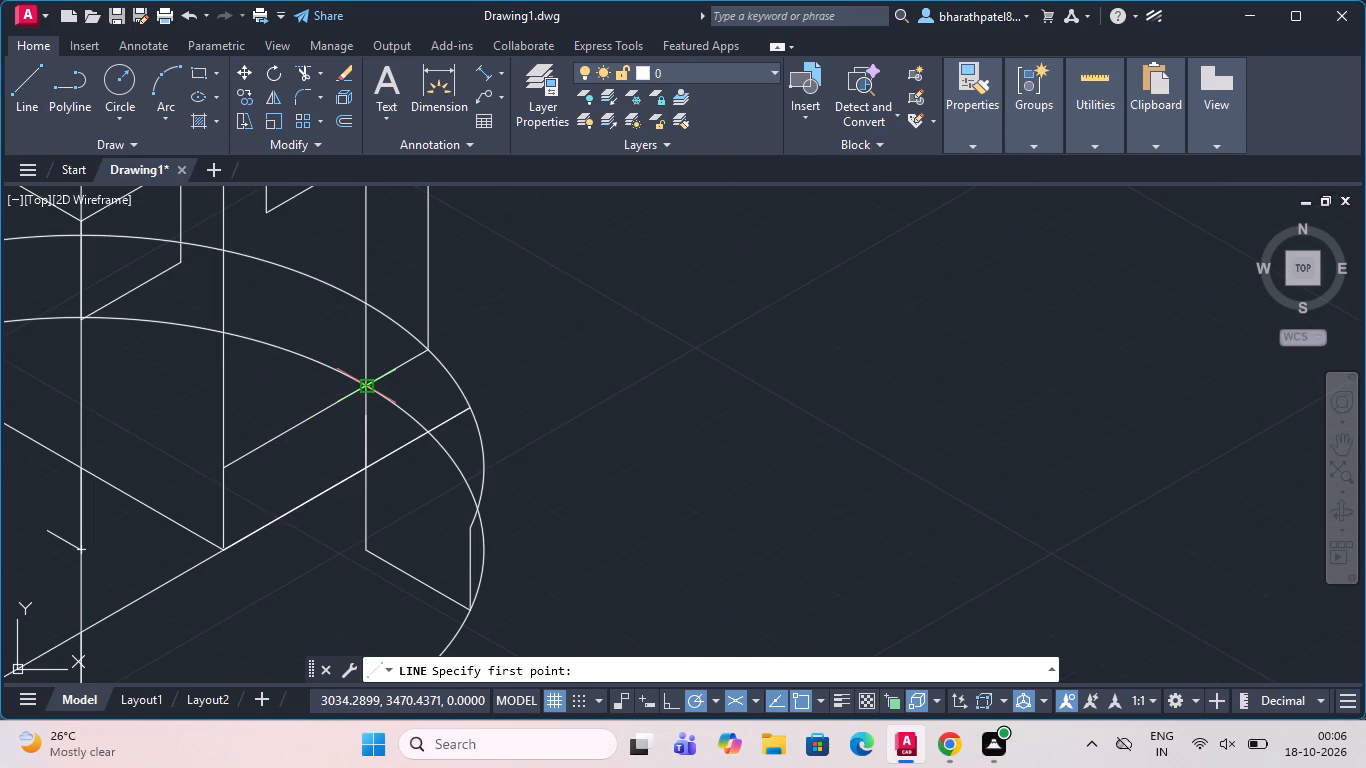
click(363, 387)
scroll(431, 587, up, 2)
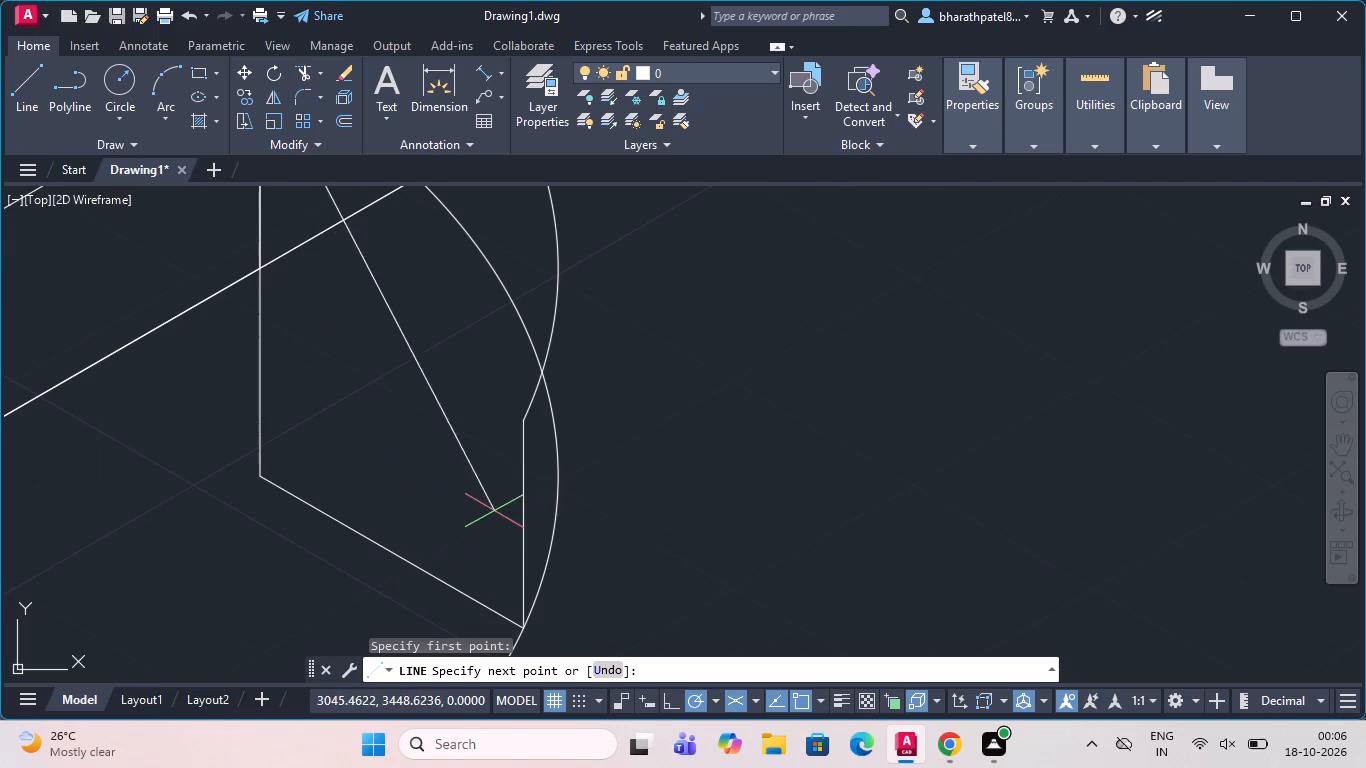
click(521, 415)
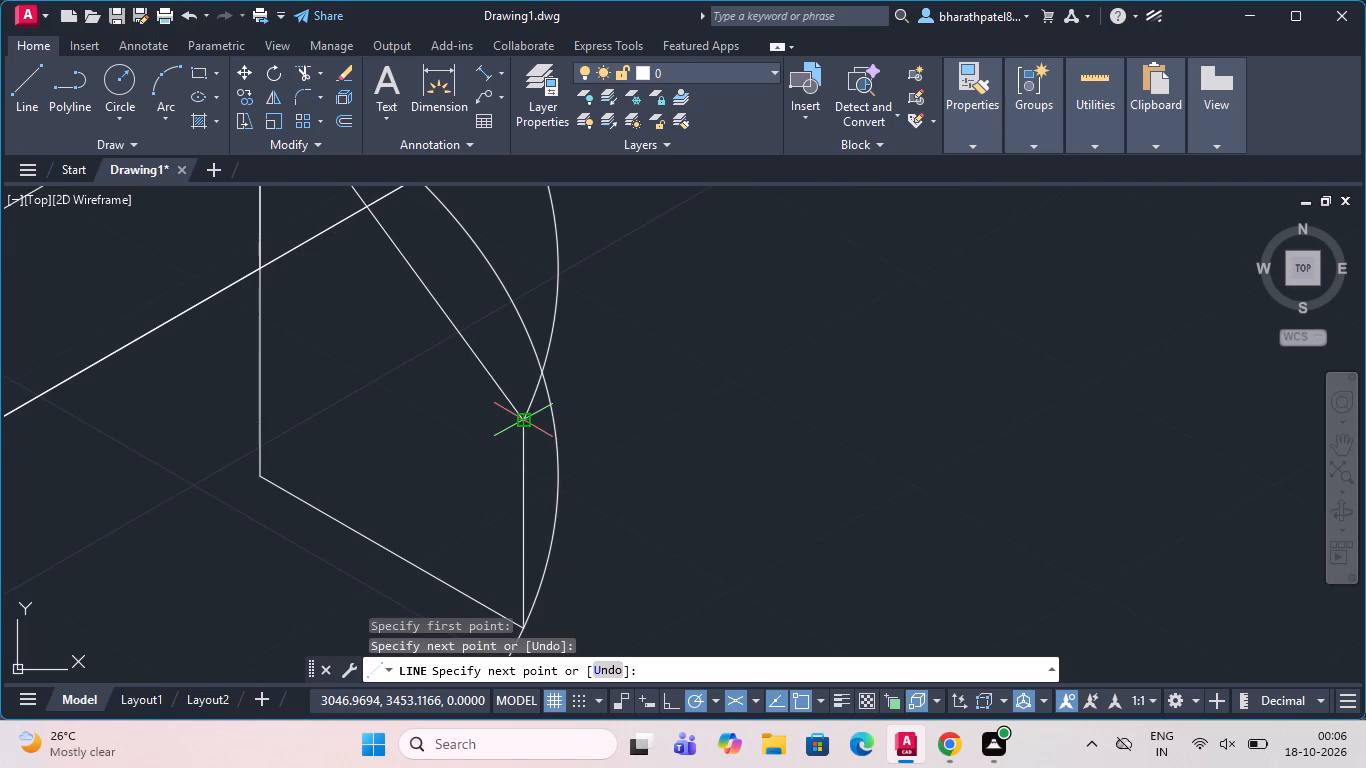
key(Escape)
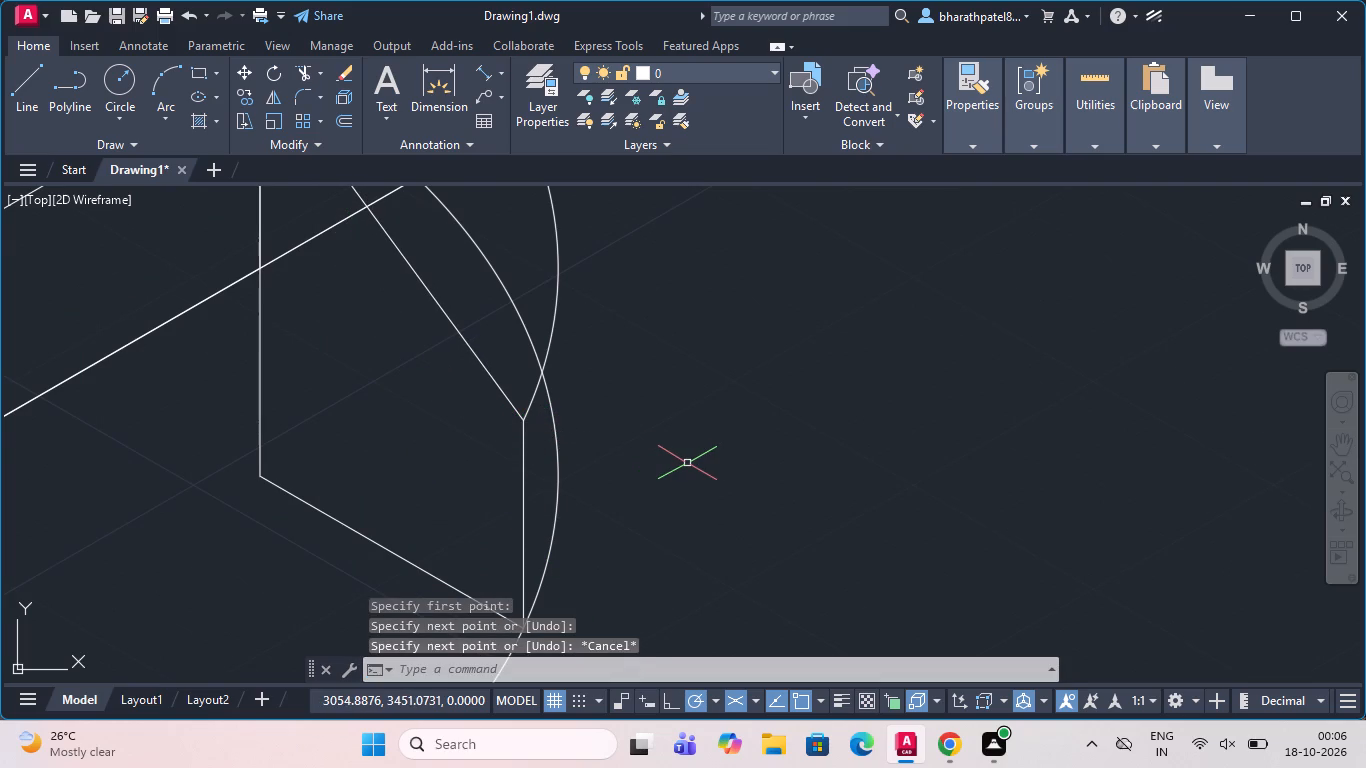
Draw a line from where the base line crosses the vertical centre line to the top of the front 10-unit vertical.
scroll(679, 443, down, 4)
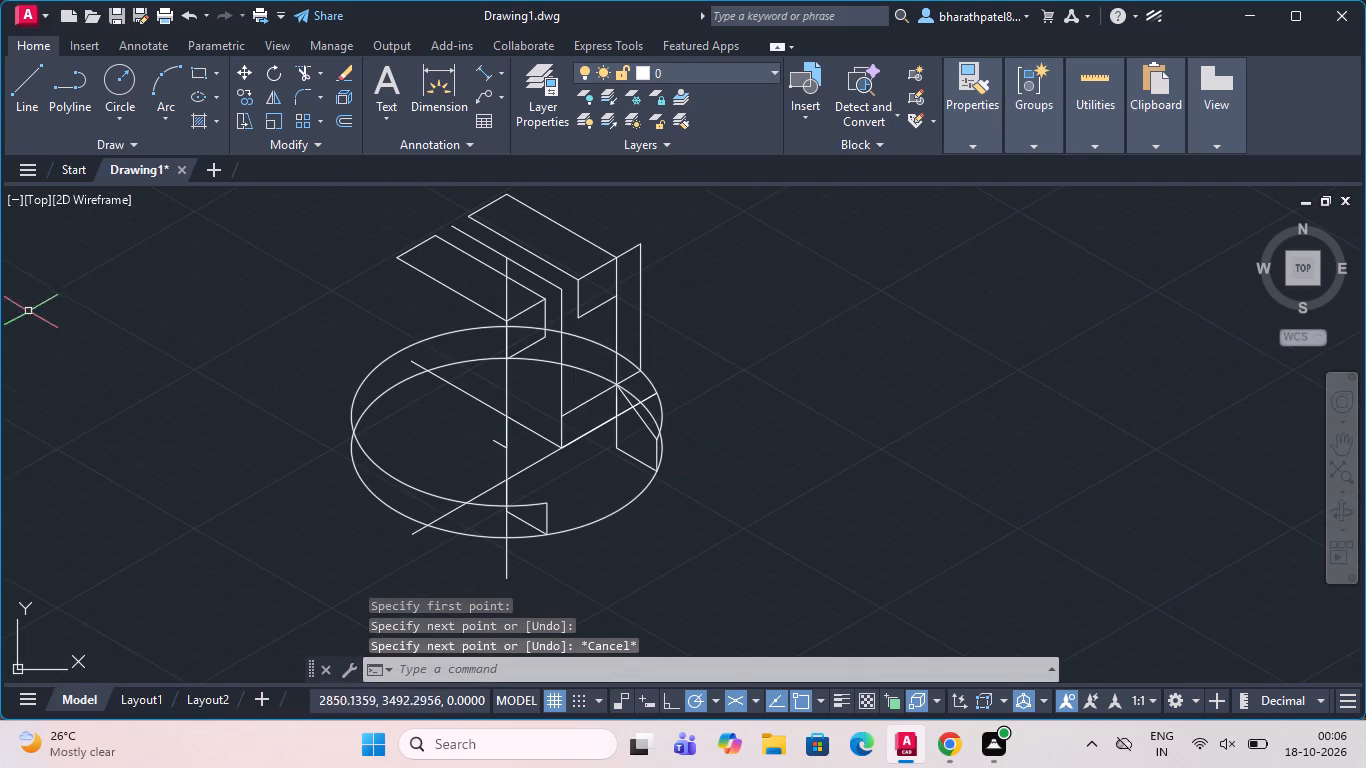
click(18, 89)
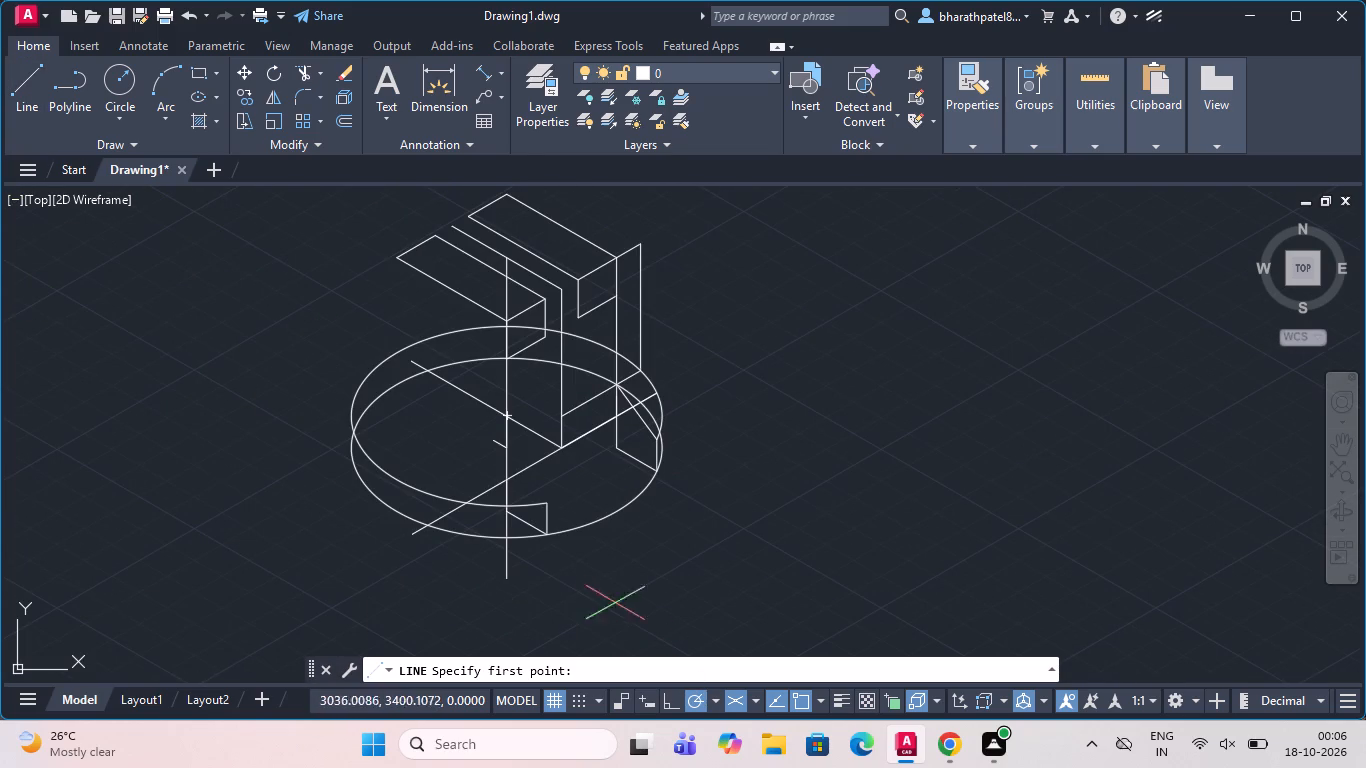
scroll(535, 500, up, 3)
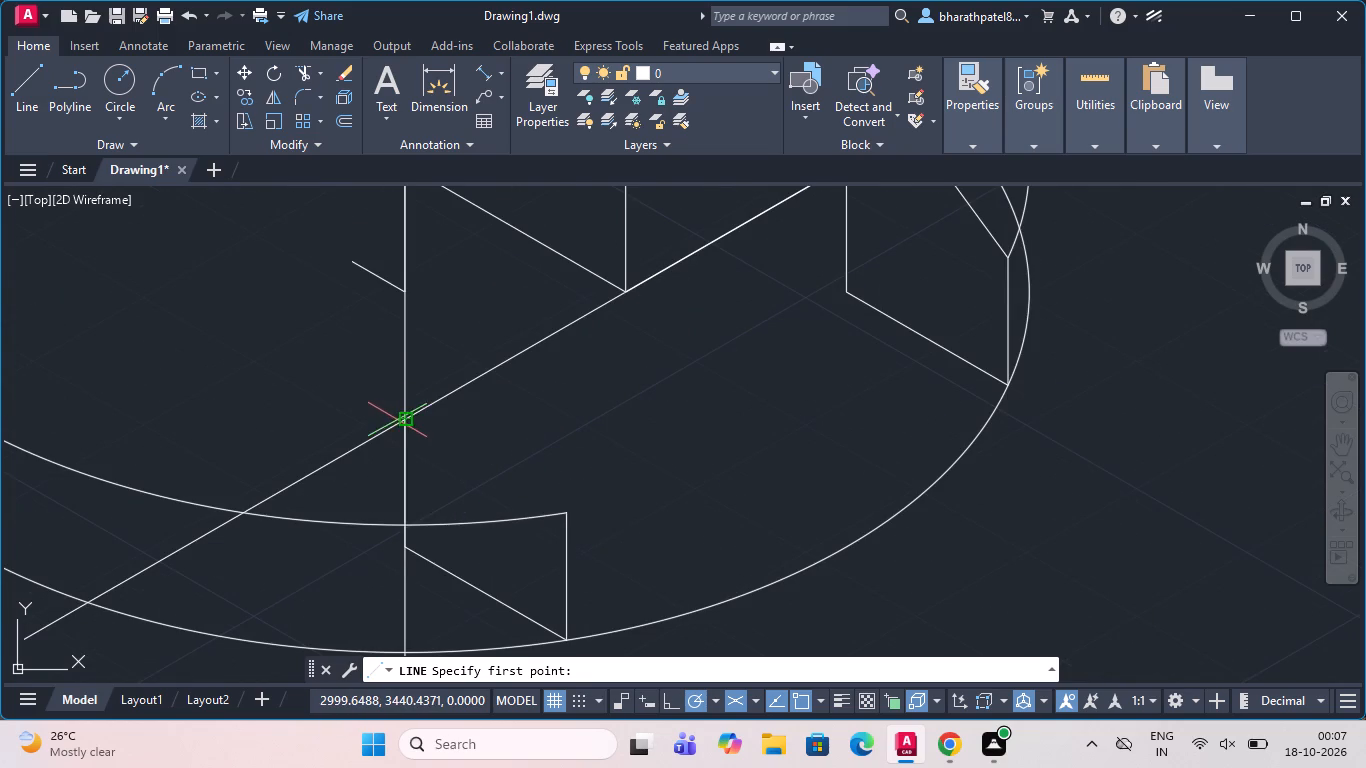
click(397, 414)
click(565, 514)
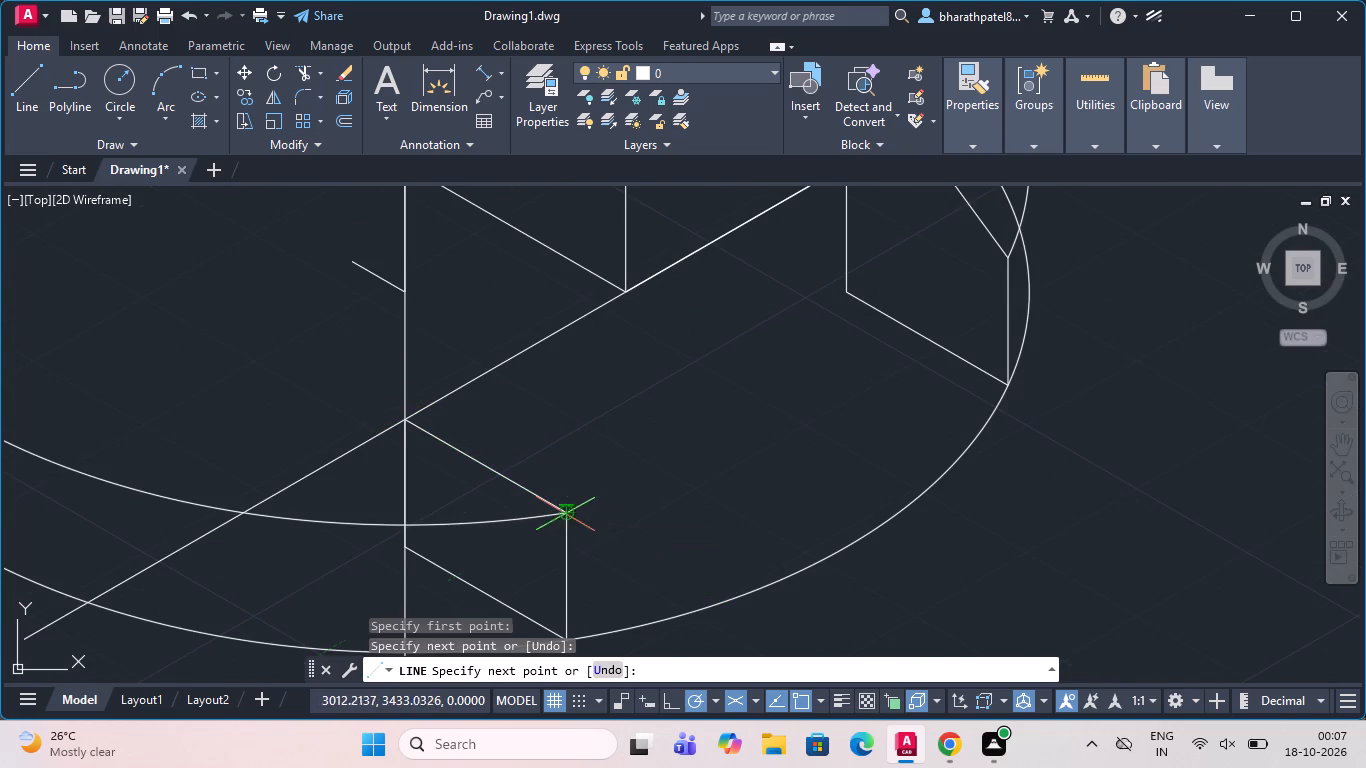
key(Escape)
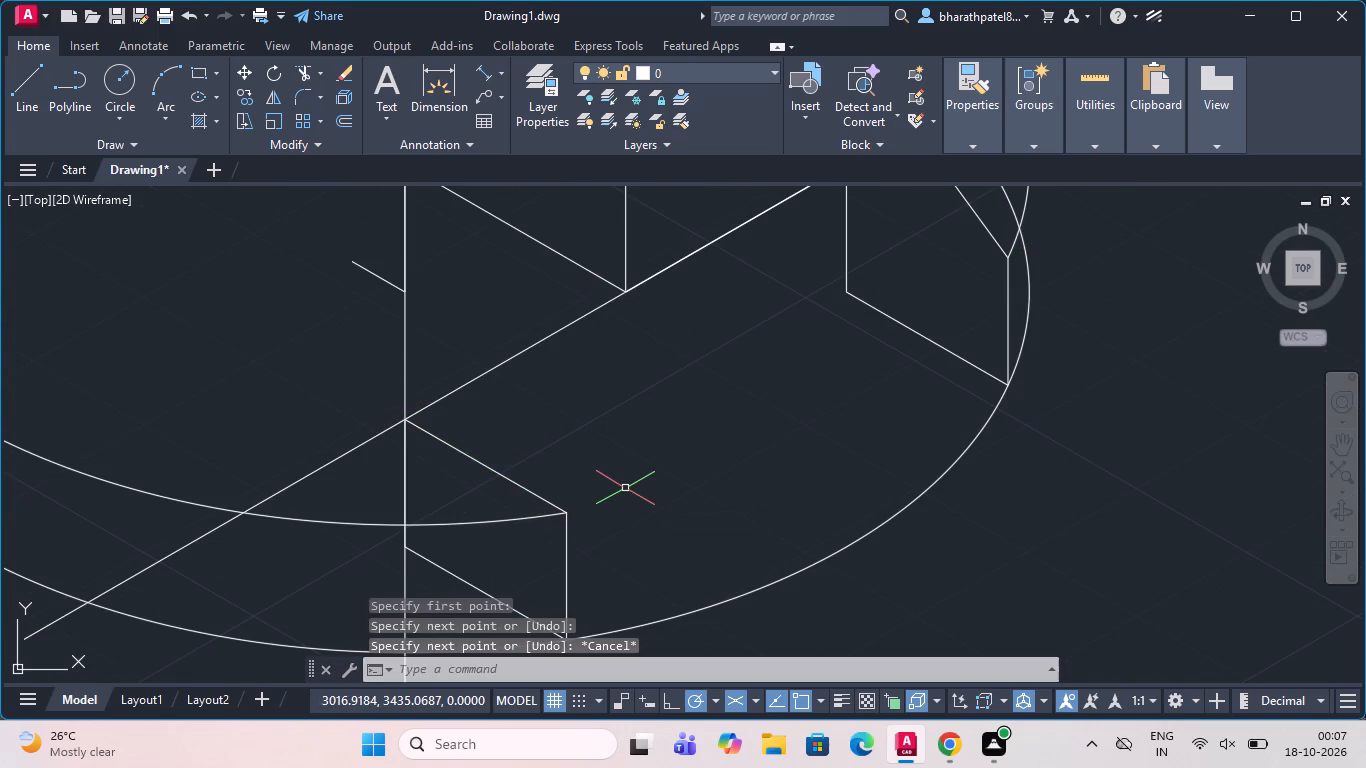
Trim the base line's end beyond the slanted slot line, plus the lower isocircle's arc from the block edge to the upper isocircle.
click(299, 75)
scroll(758, 391, down, 2)
scroll(819, 254, up, 3)
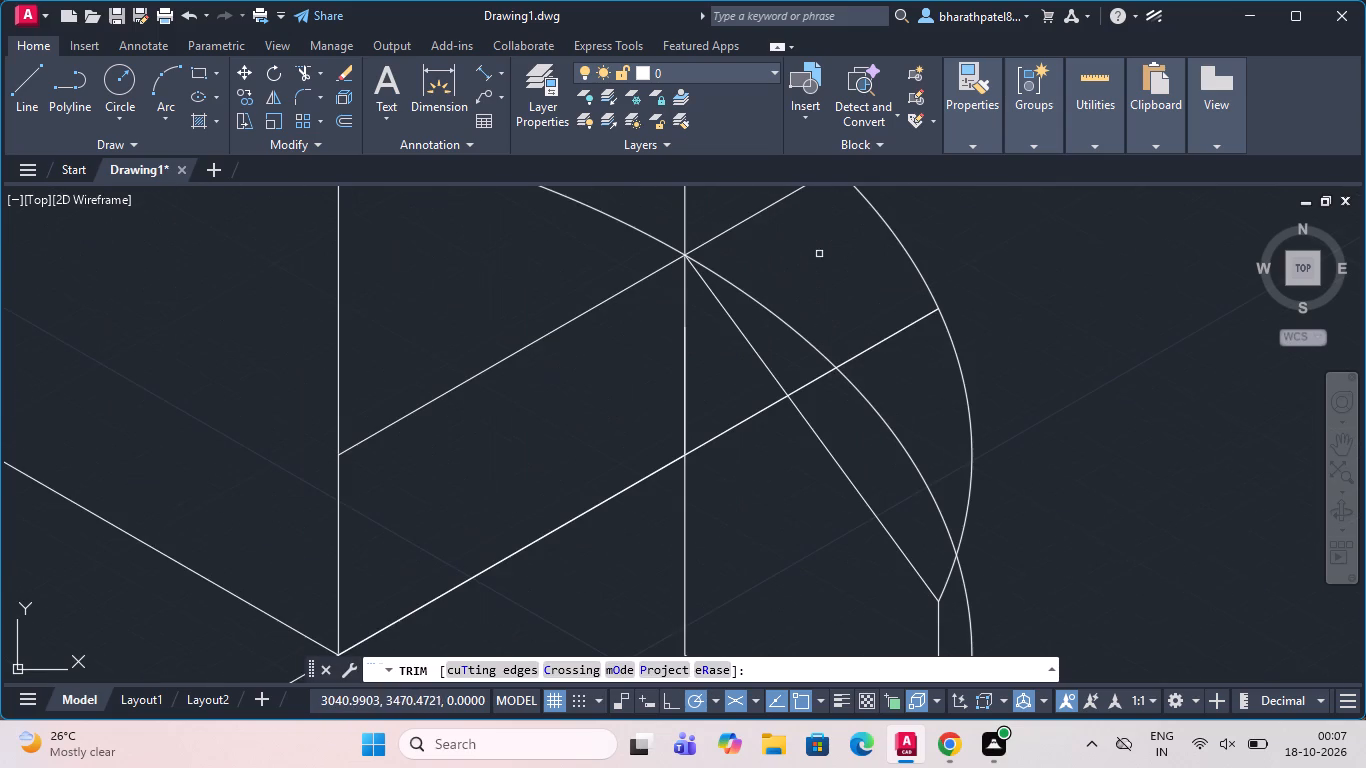
drag(809, 275, 802, 330)
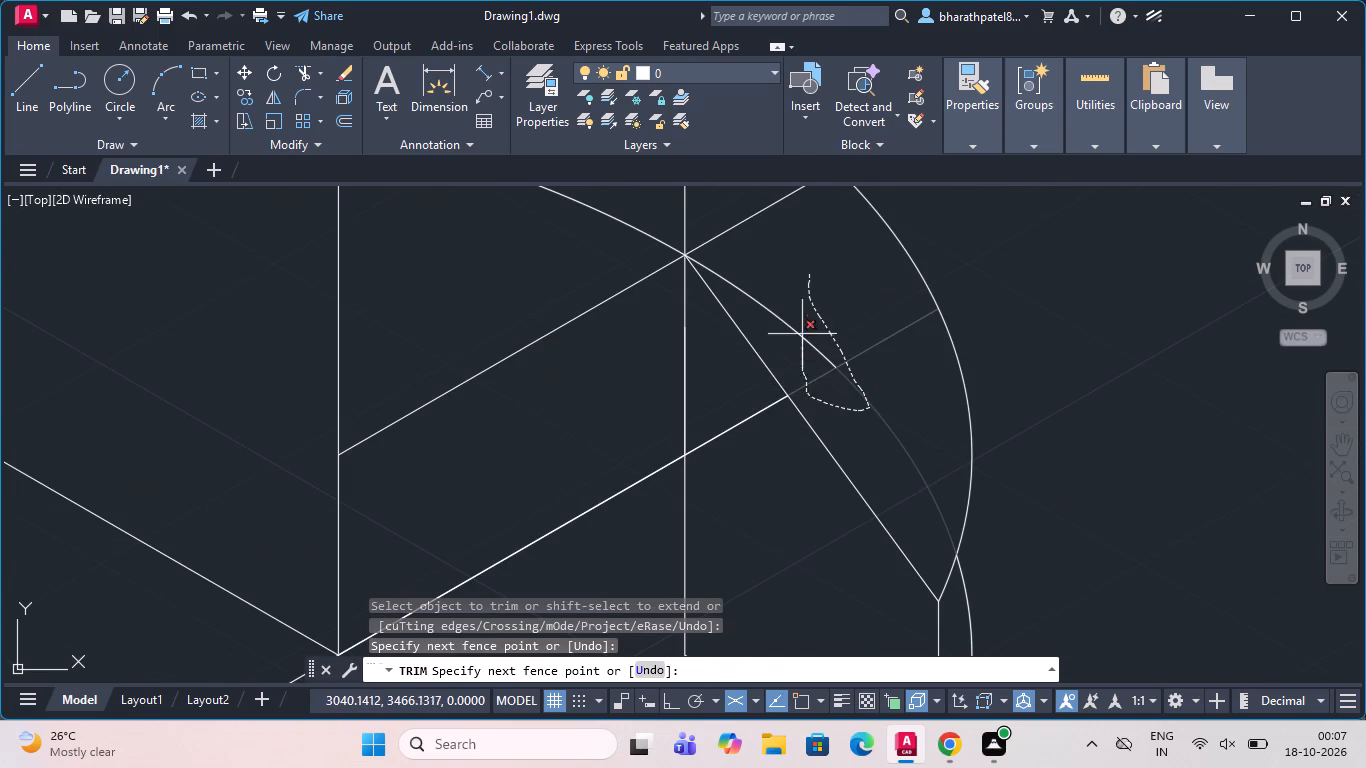
drag(802, 330, 802, 327)
scroll(807, 329, down, 4)
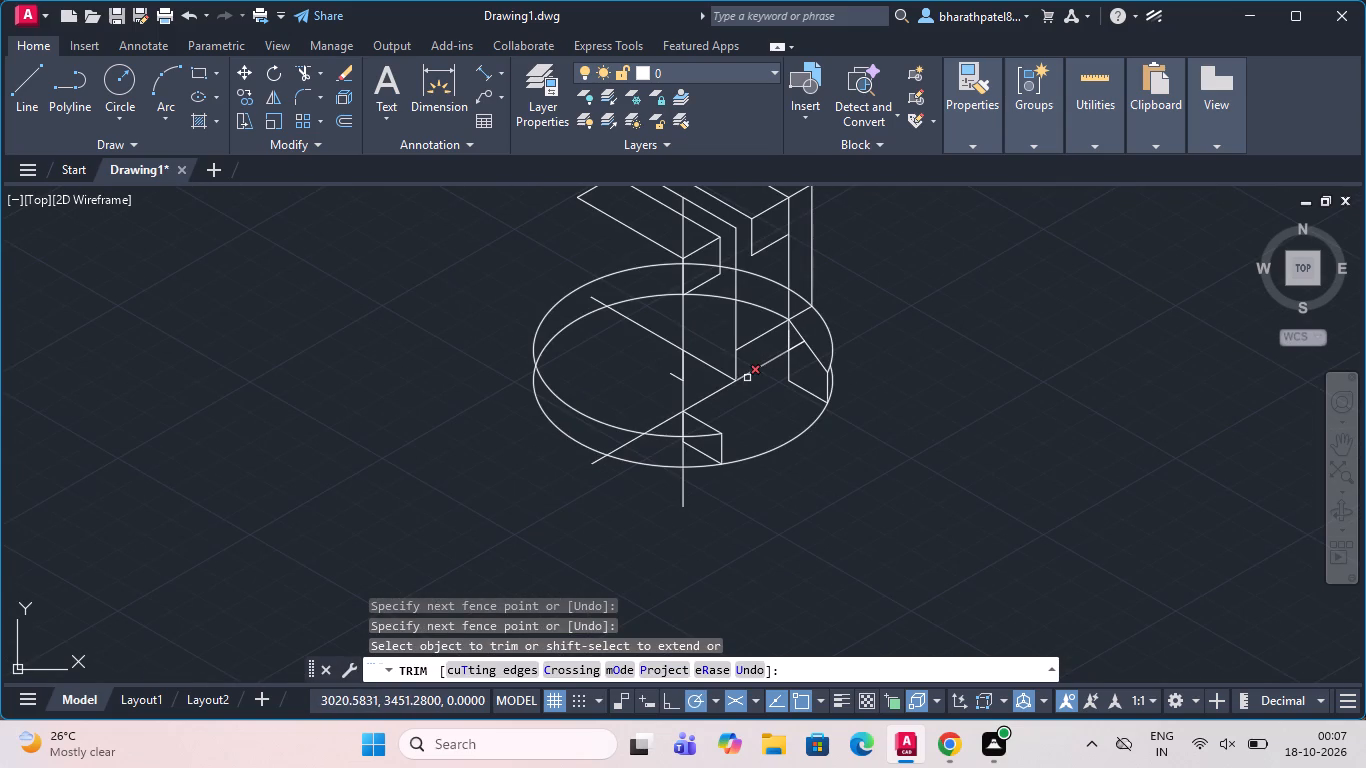
Trim the overlapping vertical lines on the centre axis between the base line and the upper isocircle.
scroll(681, 433, up, 4)
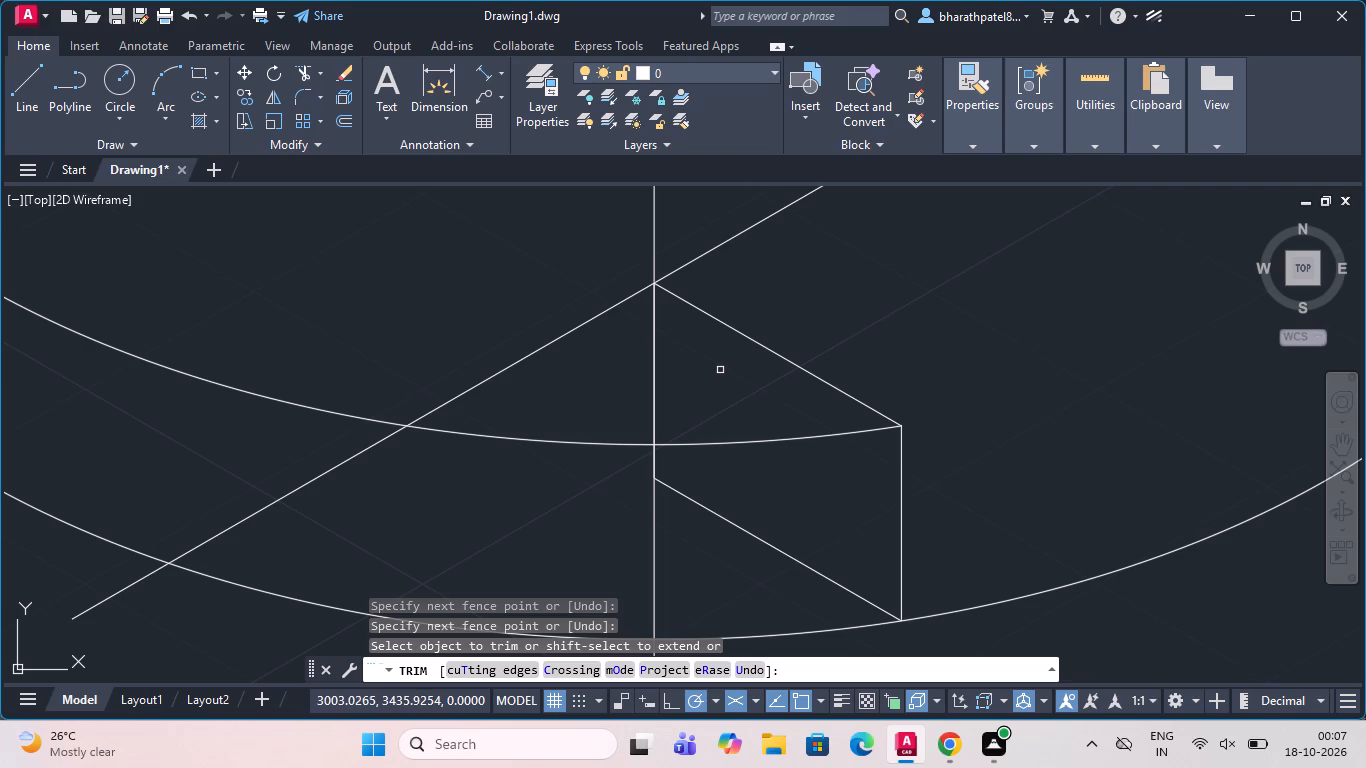
drag(718, 370, 627, 386)
scroll(626, 386, down, 3)
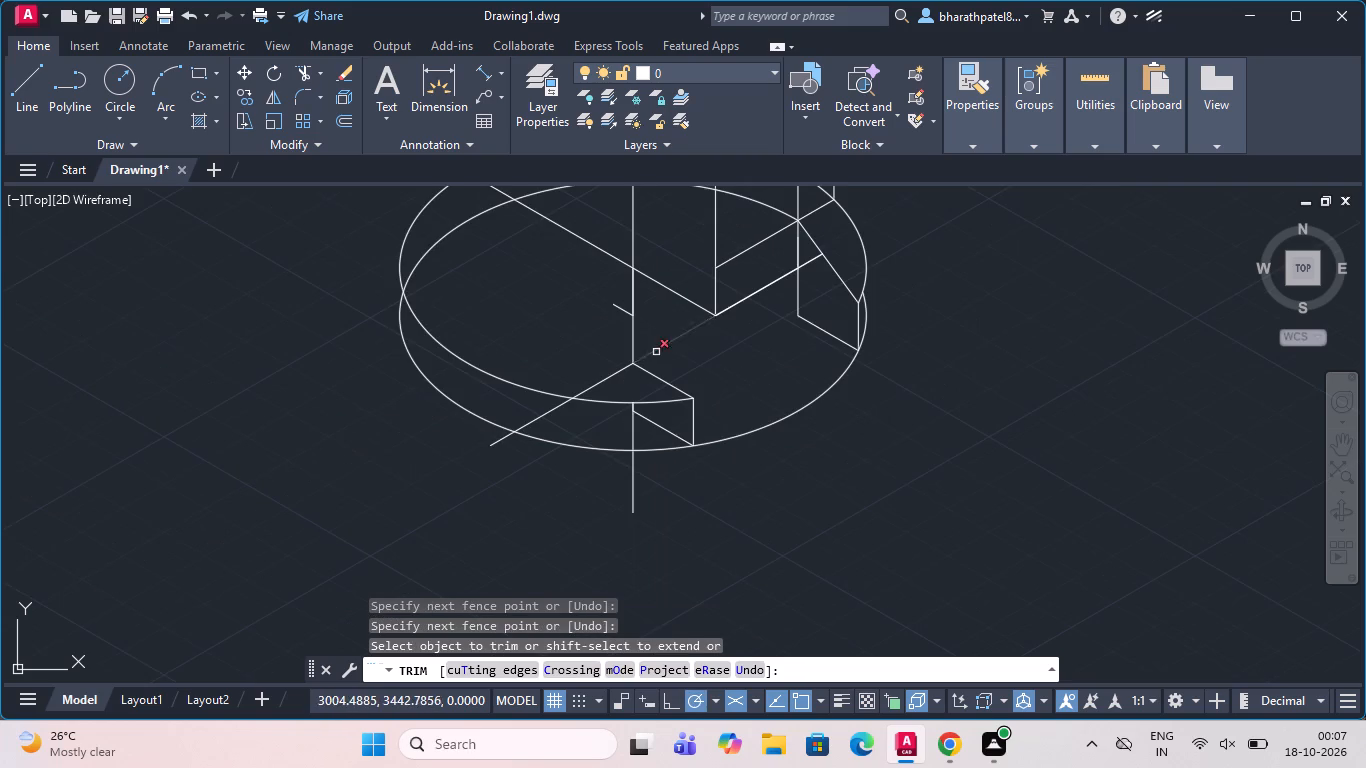
Draw a line from the base line's end on the slanted slot line, continuing its direction outward past the upper isocircle.
scroll(656, 352, down, 2)
scroll(731, 300, up, 4)
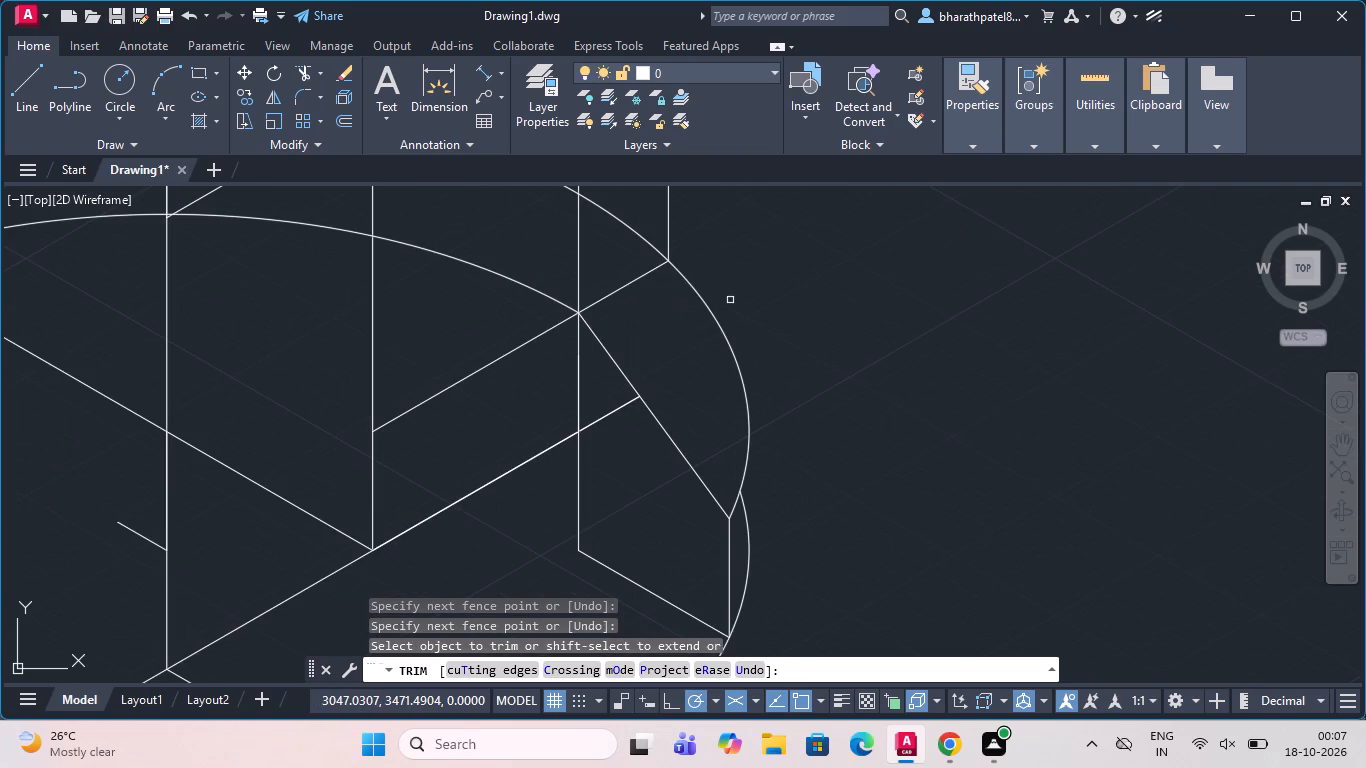
scroll(728, 300, down, 2)
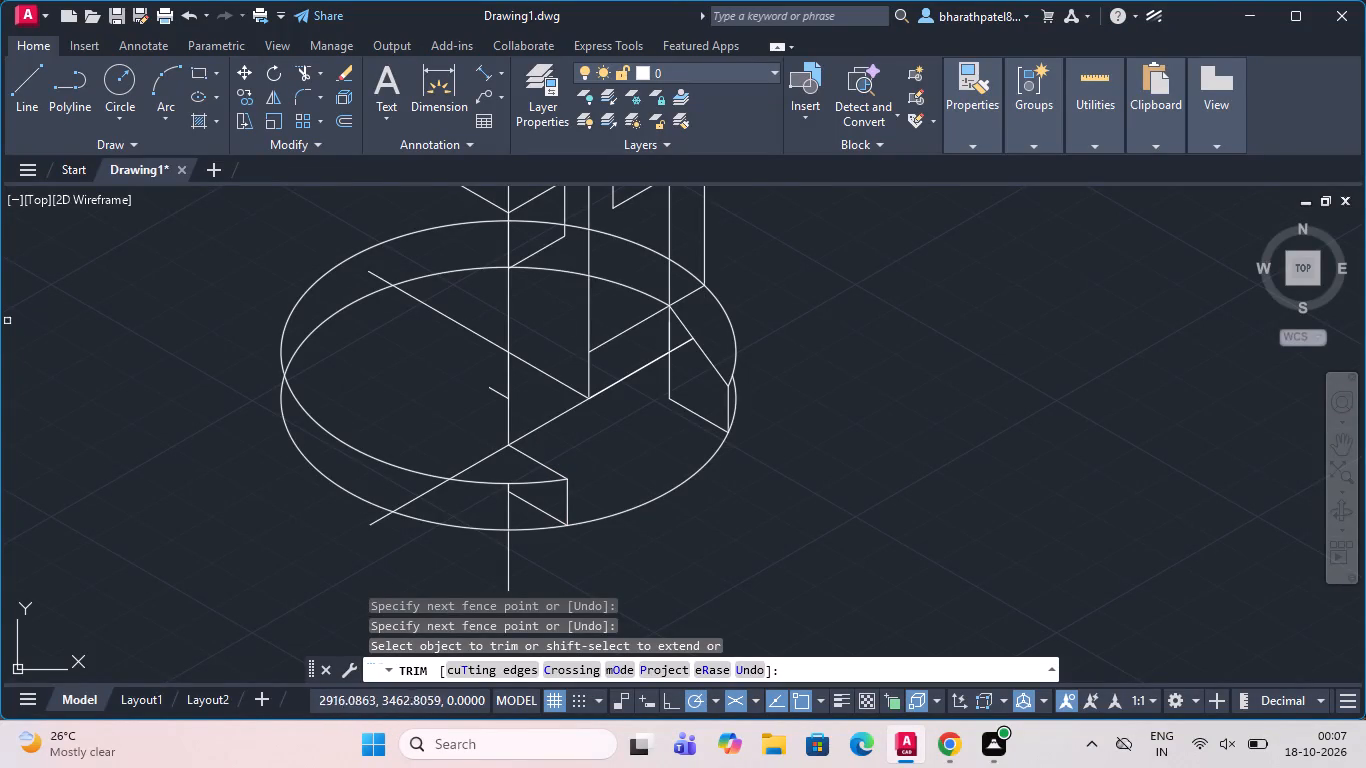
click(22, 86)
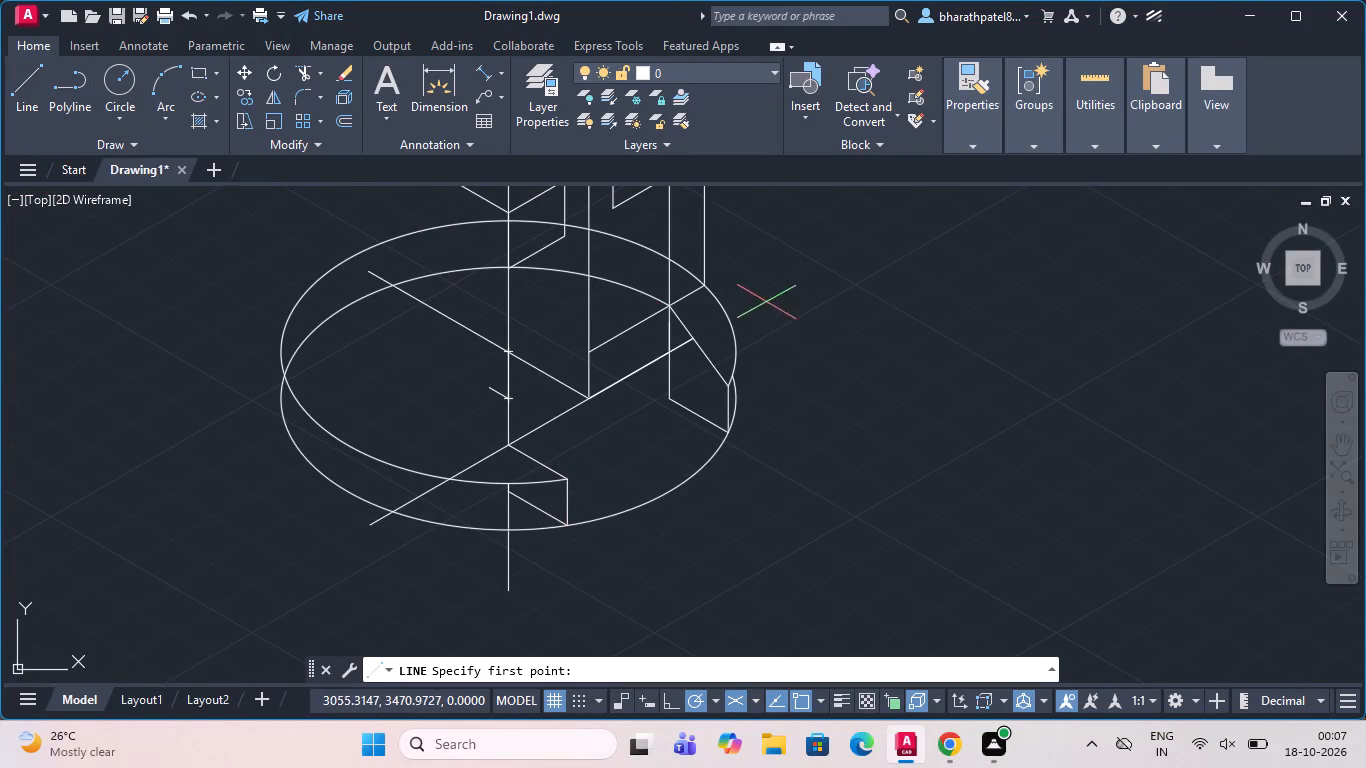
scroll(766, 301, down, 2)
scroll(708, 303, up, 3)
scroll(829, 312, up, 3)
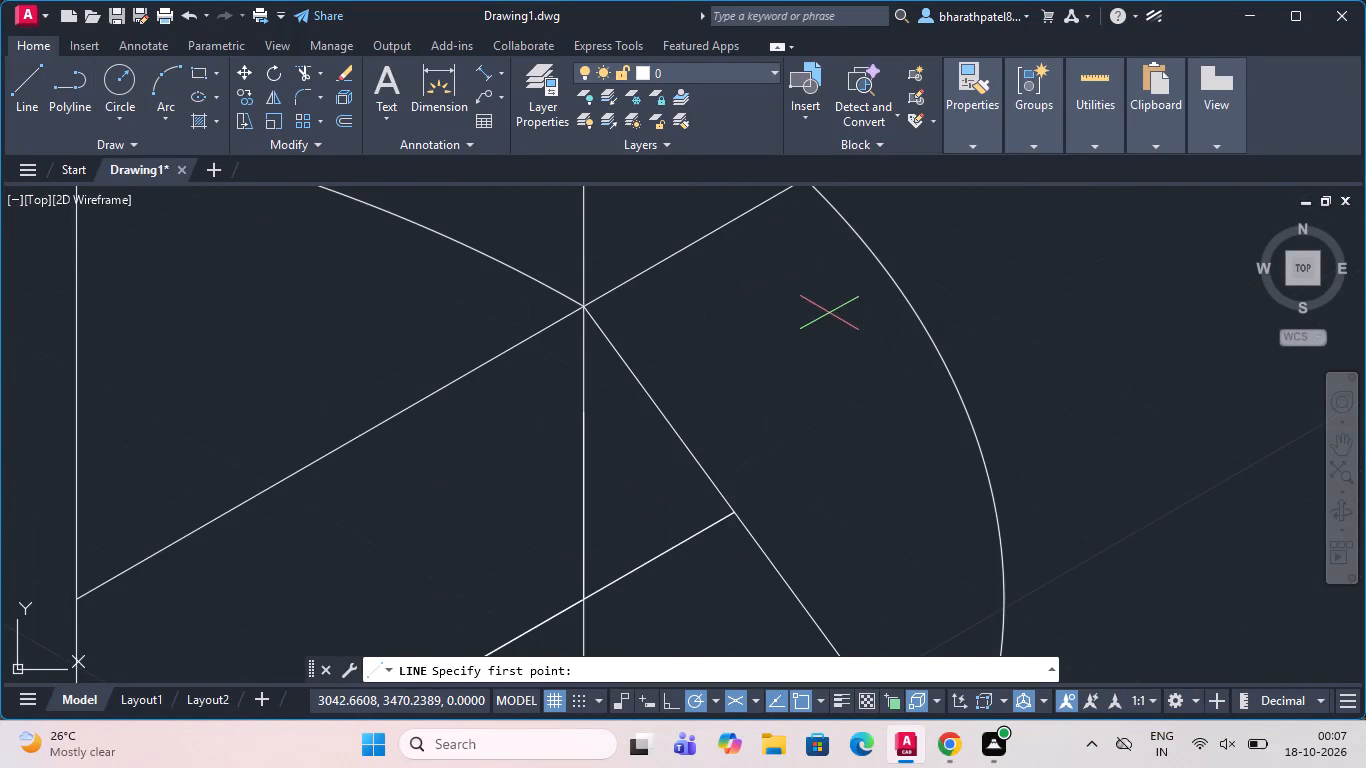
click(732, 505)
click(731, 513)
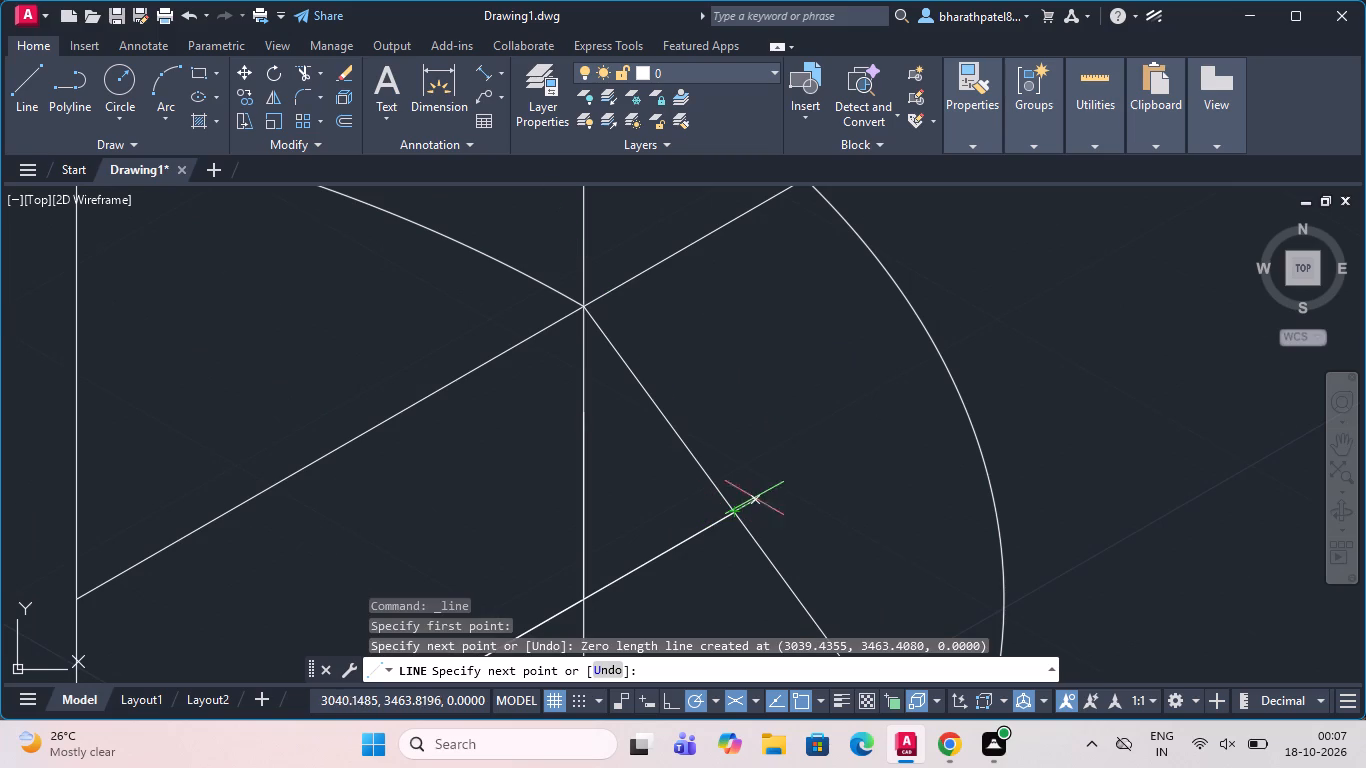
click(1077, 324)
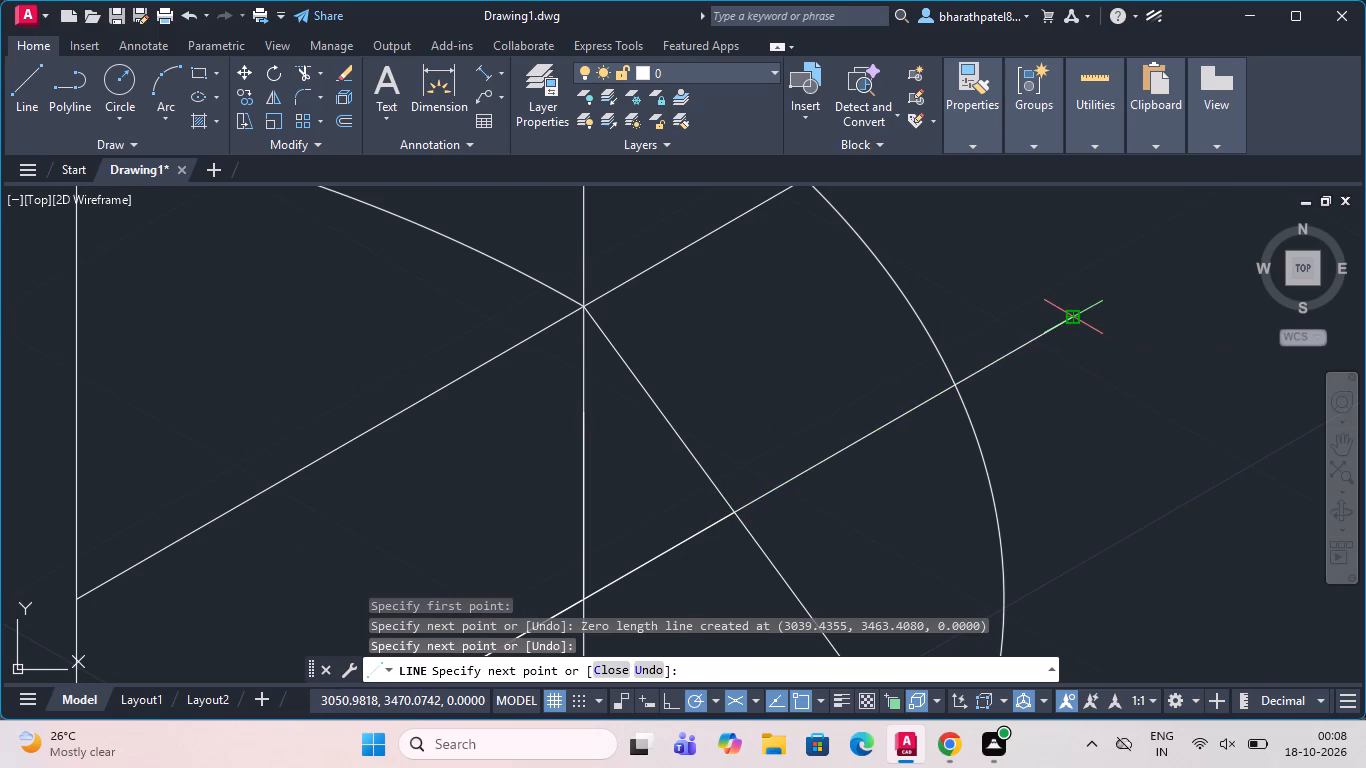
key(Escape)
scroll(1054, 309, down, 3)
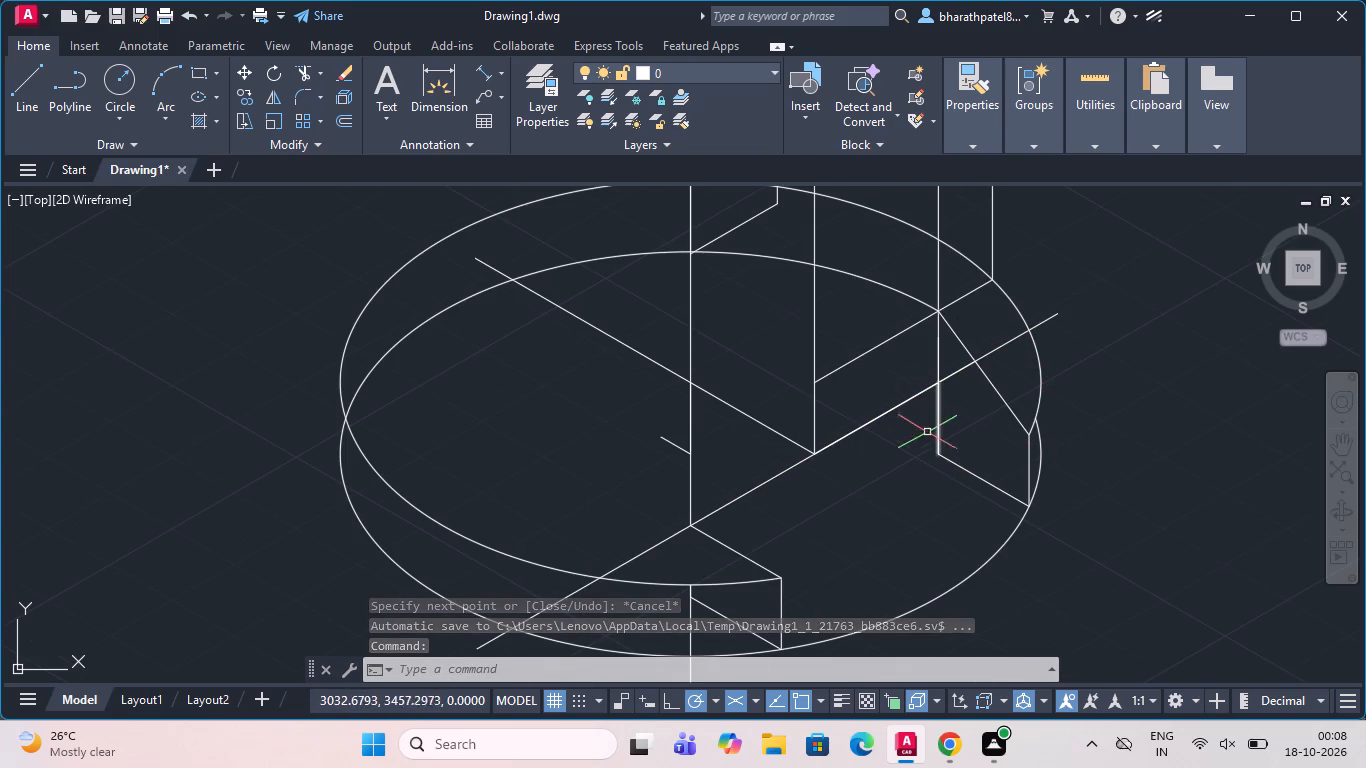
Trim the overlapping base lines between the block's vertical edge and the slanted slot line, plus the extension beyond the upper isocircle.
click(308, 67)
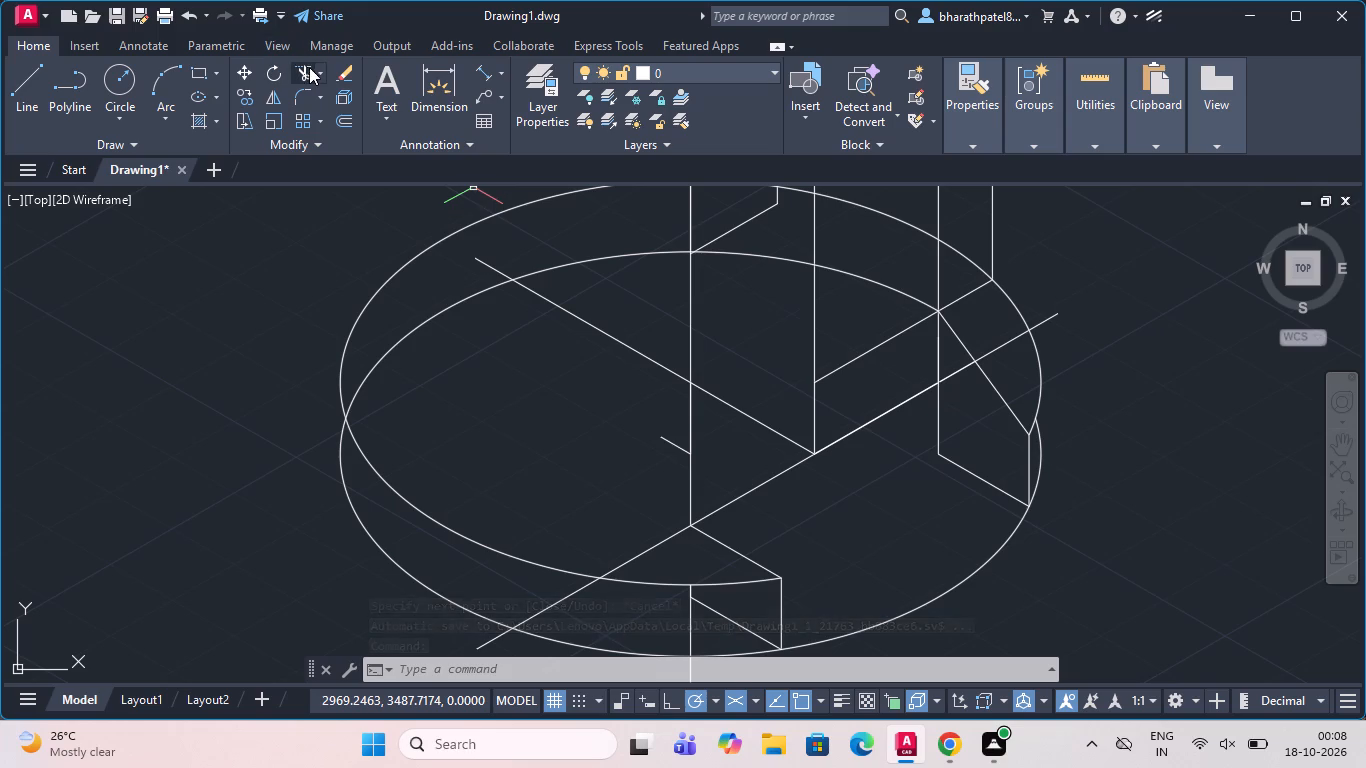
click(959, 373)
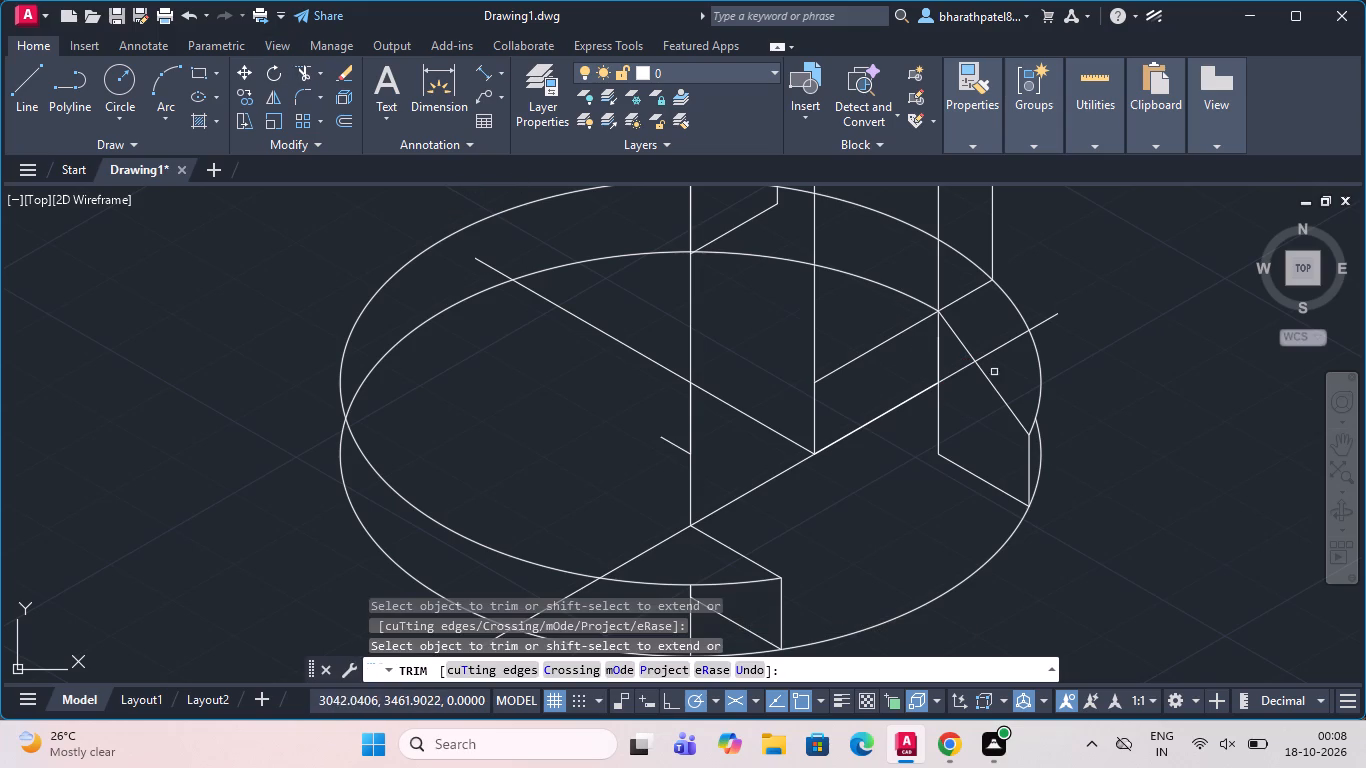
drag(954, 367, 955, 379)
click(955, 380)
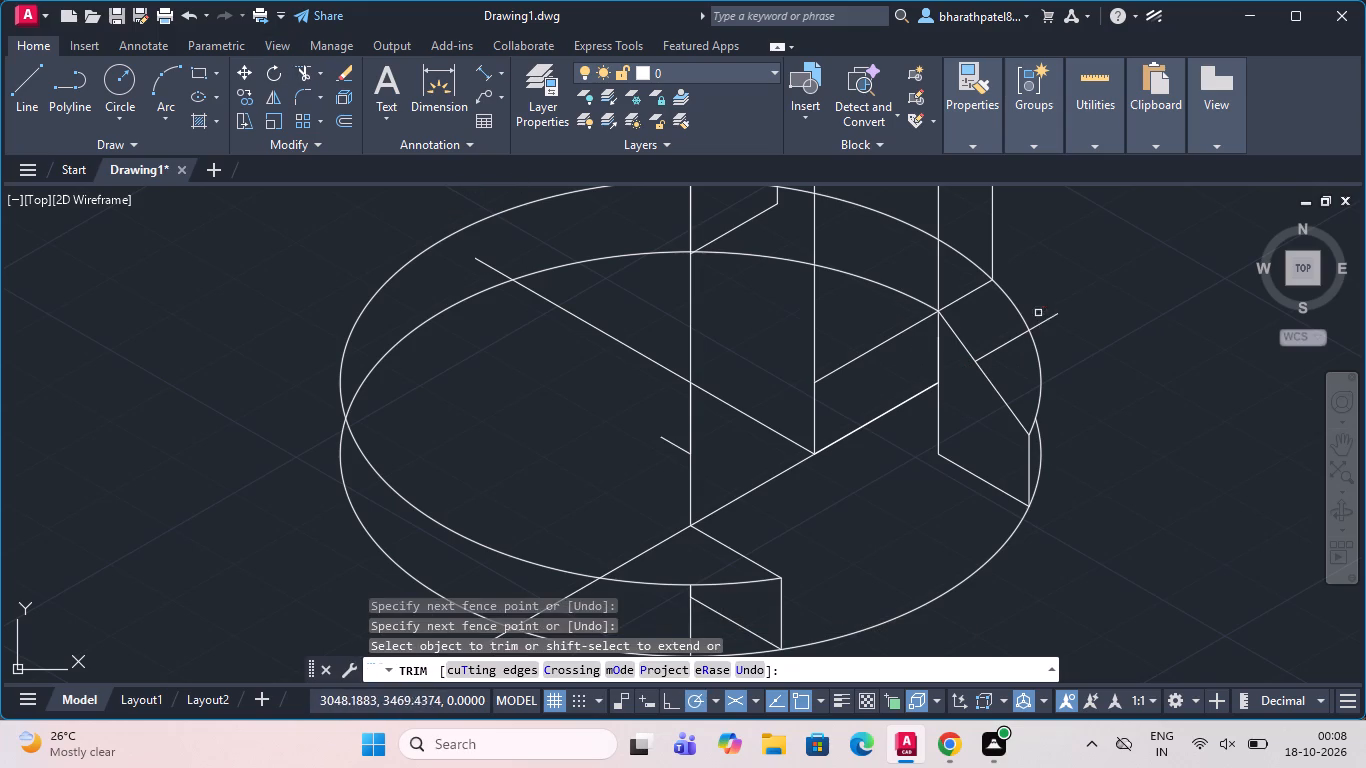
drag(1039, 309, 1047, 334)
click(1049, 346)
Draw a vertical line from where the short slot line meets the upper isocircle up past the block's top.
scroll(1049, 344, down, 2)
scroll(1125, 365, up, 1)
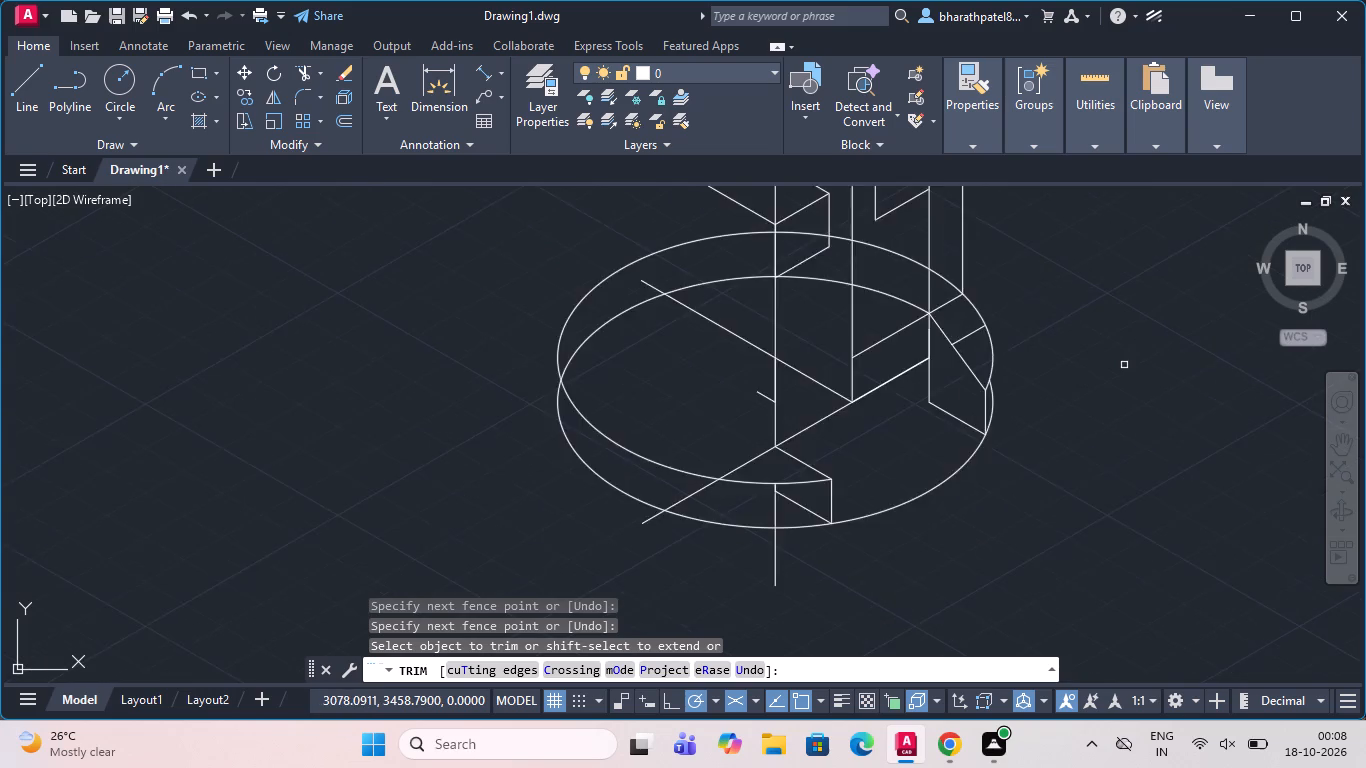
scroll(1124, 365, up, 1)
scroll(995, 270, down, 2)
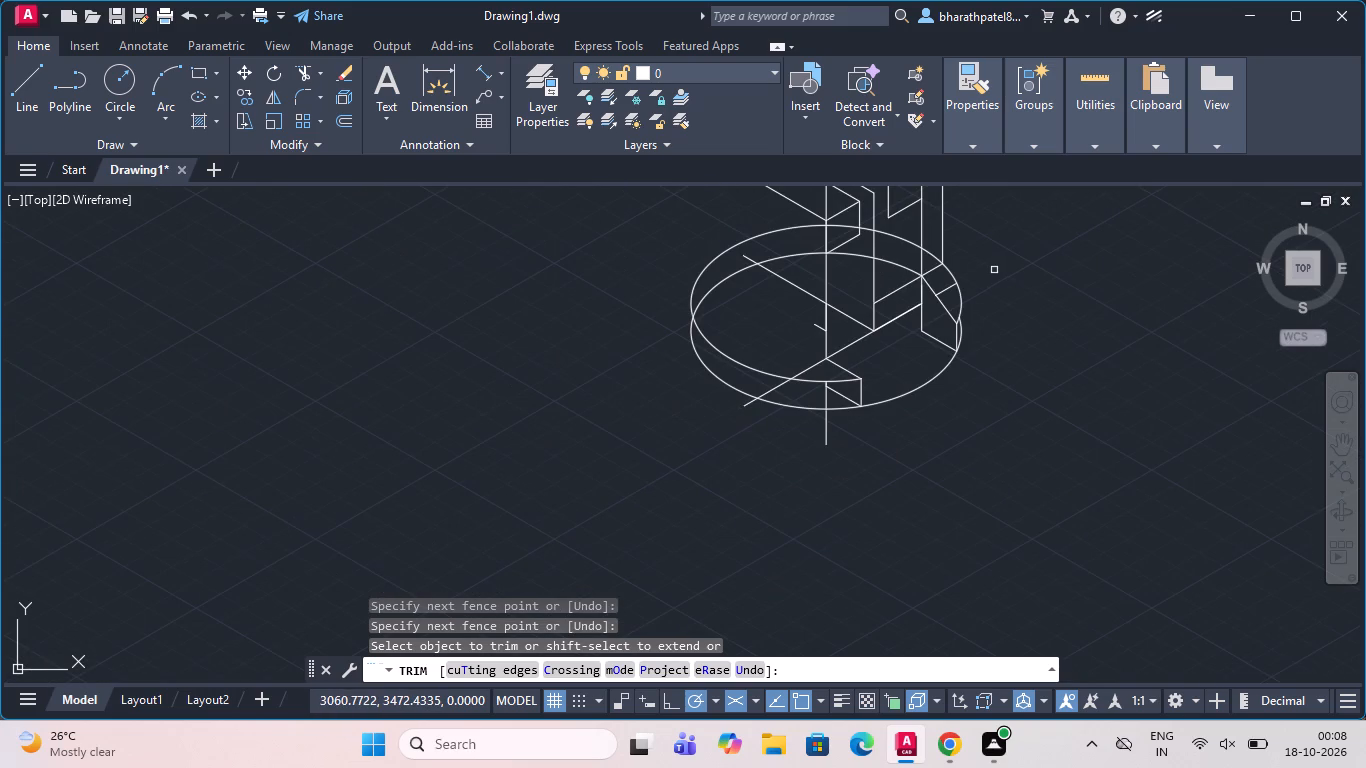
scroll(993, 266, down, 2)
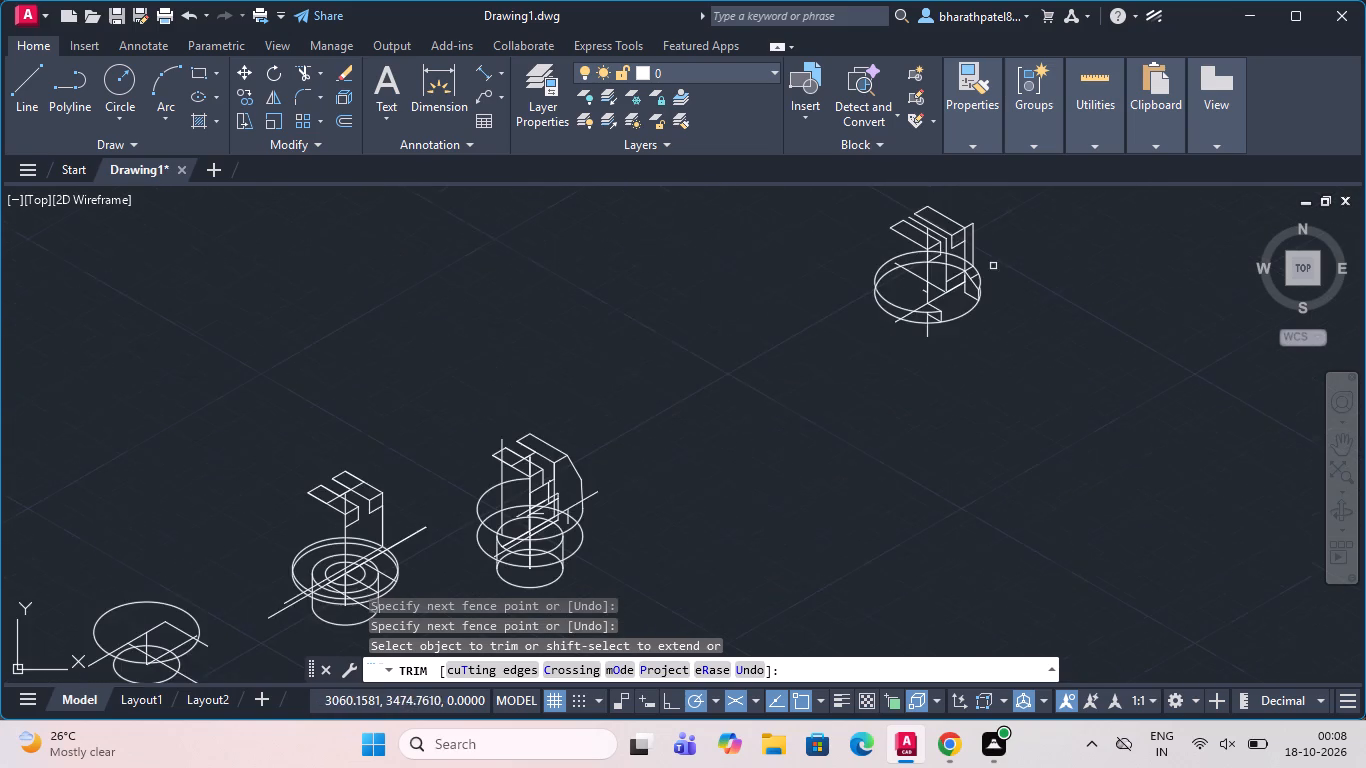
scroll(988, 210, up, 4)
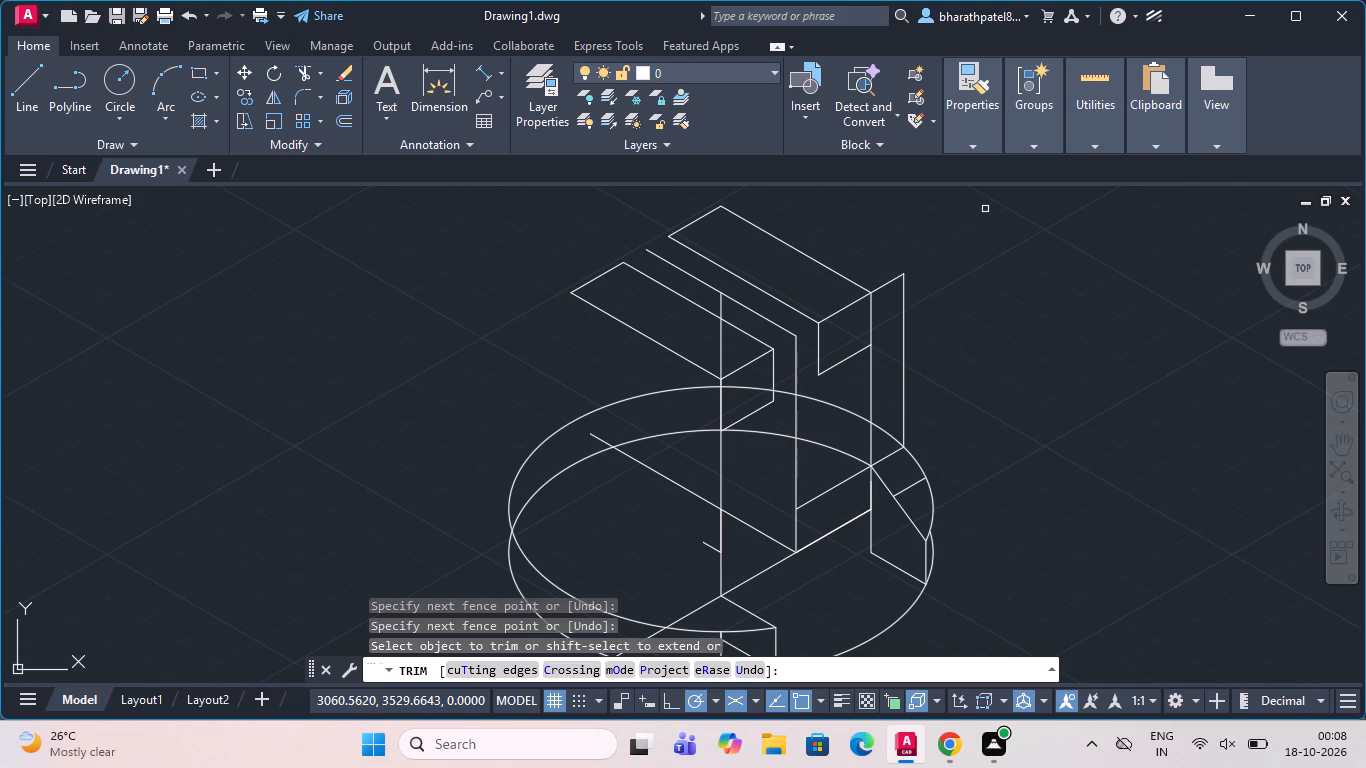
scroll(985, 209, down, 1)
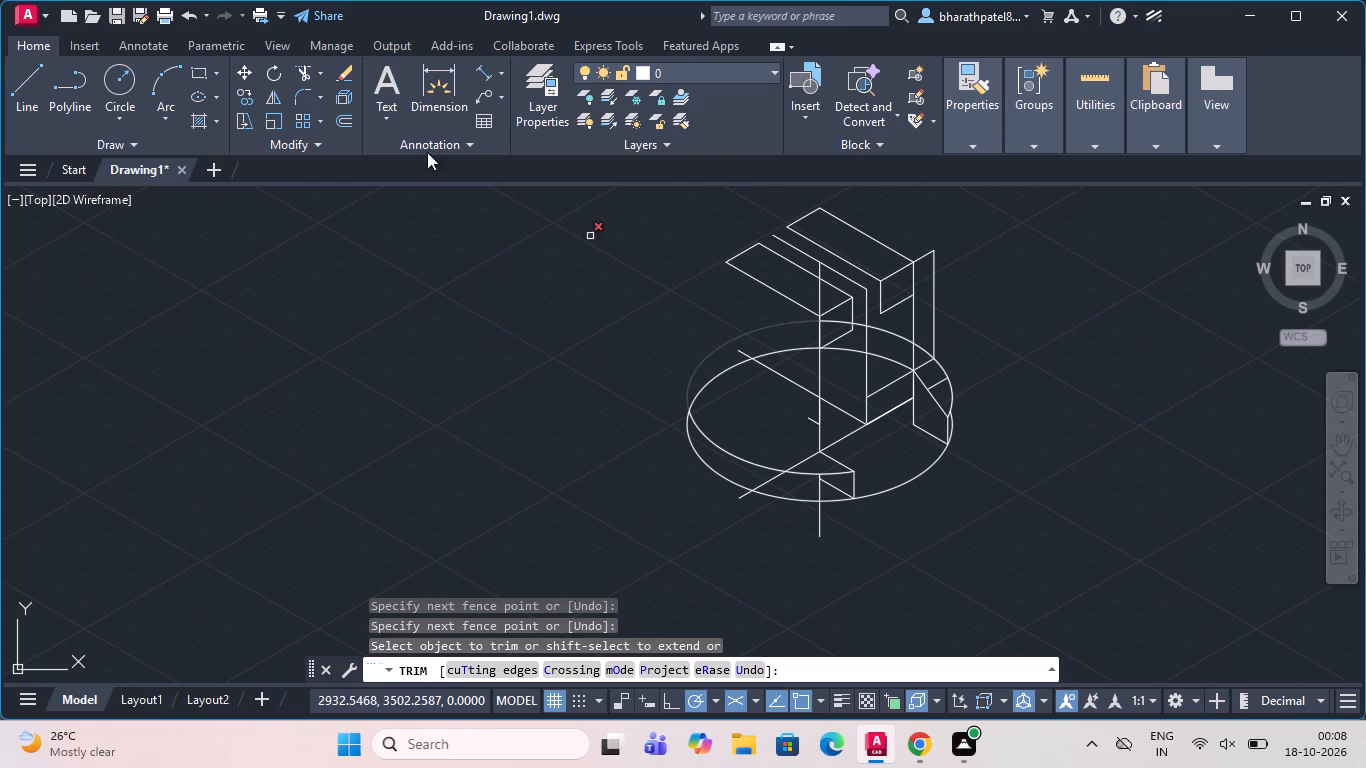
click(23, 83)
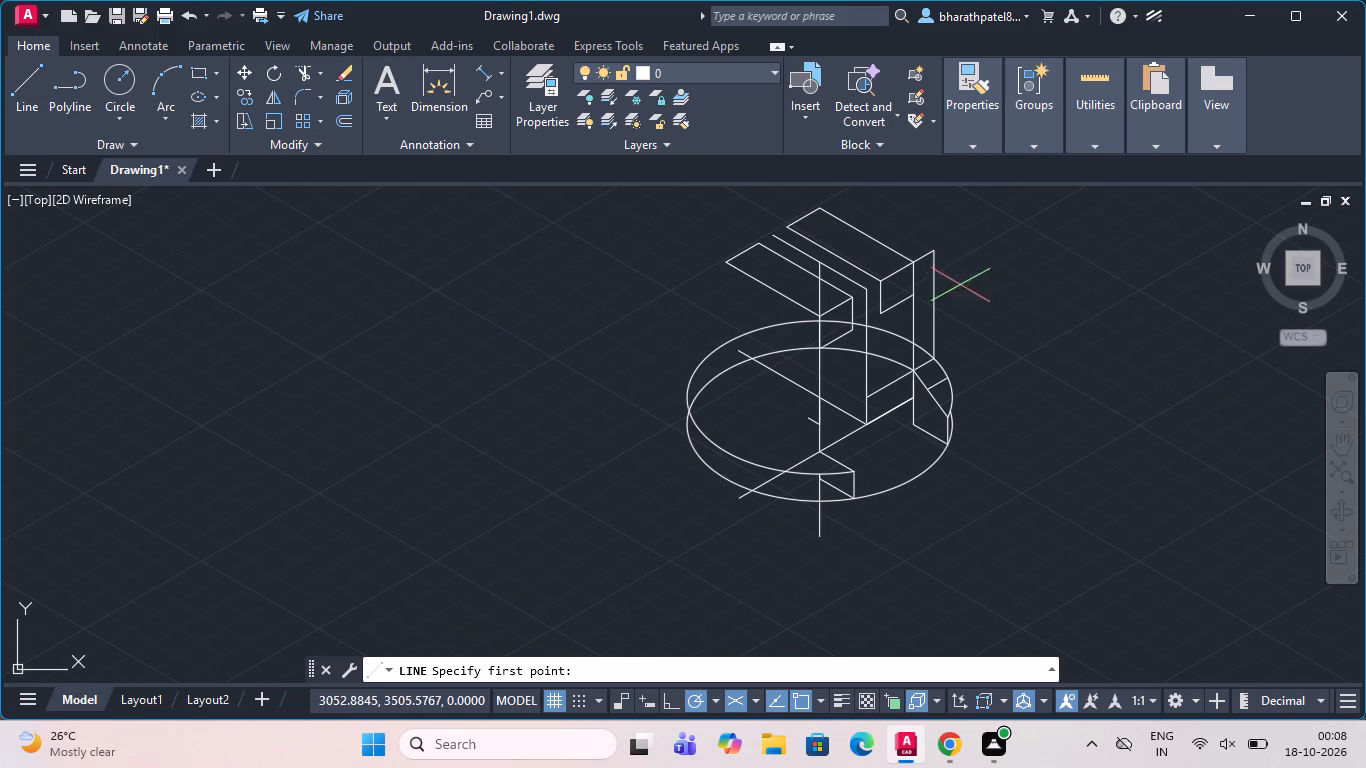
scroll(935, 322, up, 2)
click(958, 469)
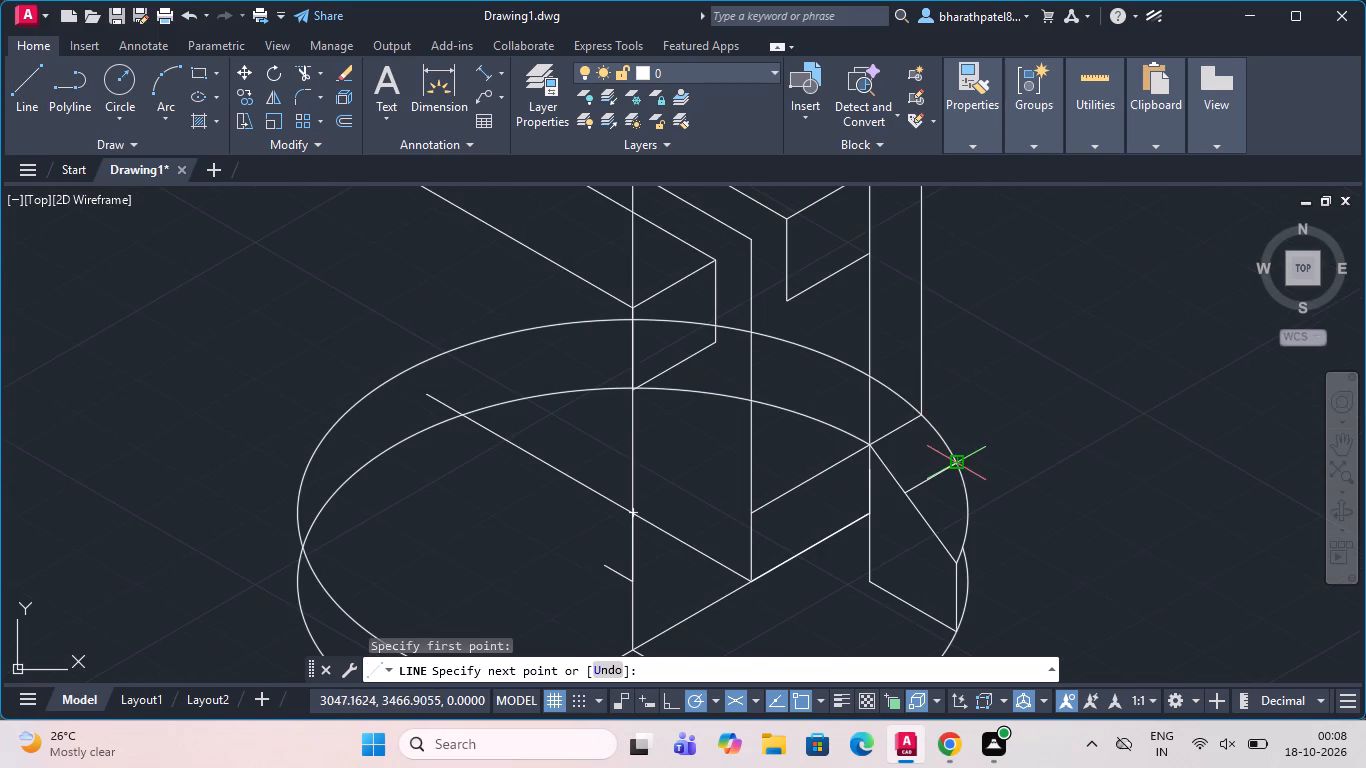
scroll(960, 468, down, 2)
click(957, 299)
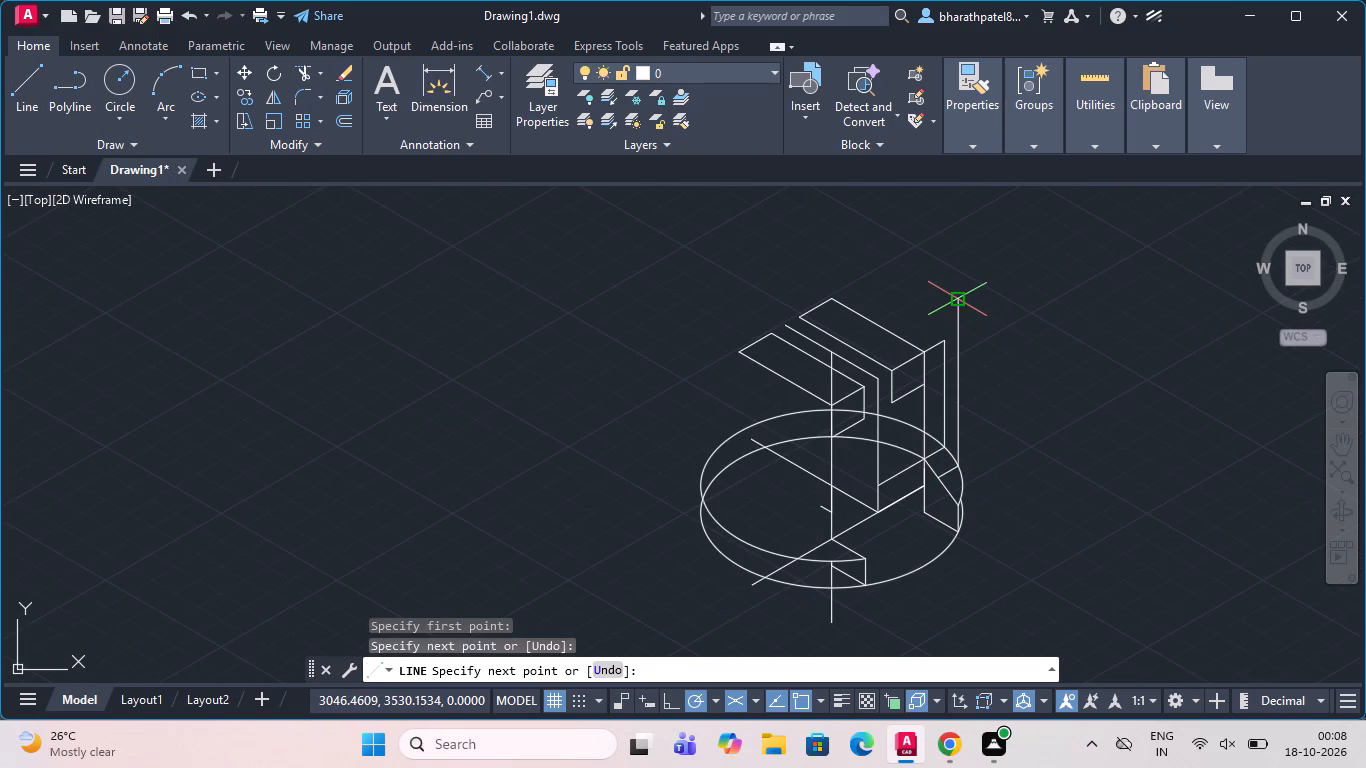
key(Escape)
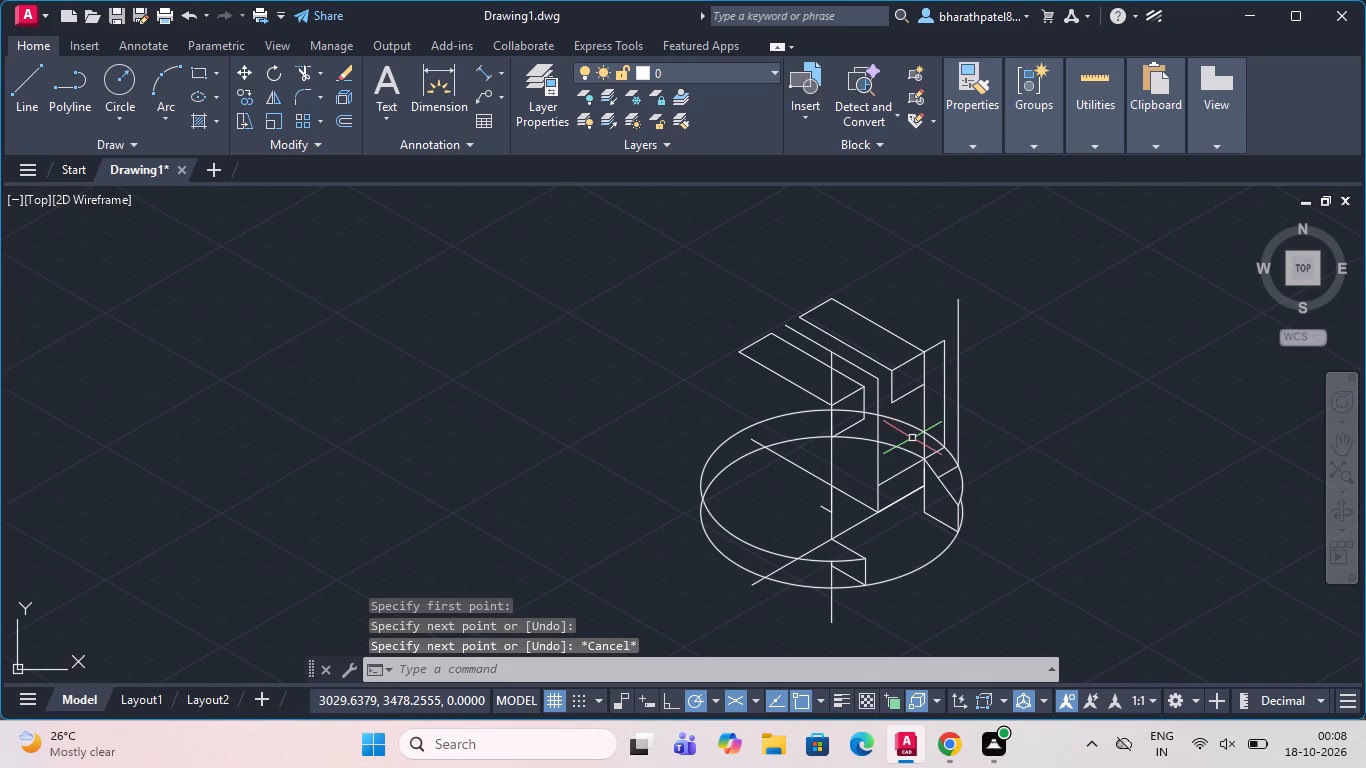
Trim the block's outermost vertical edge, the overlapping base lines inside the inner vertical edge, and the parallel line above them.
scroll(908, 444, up, 1)
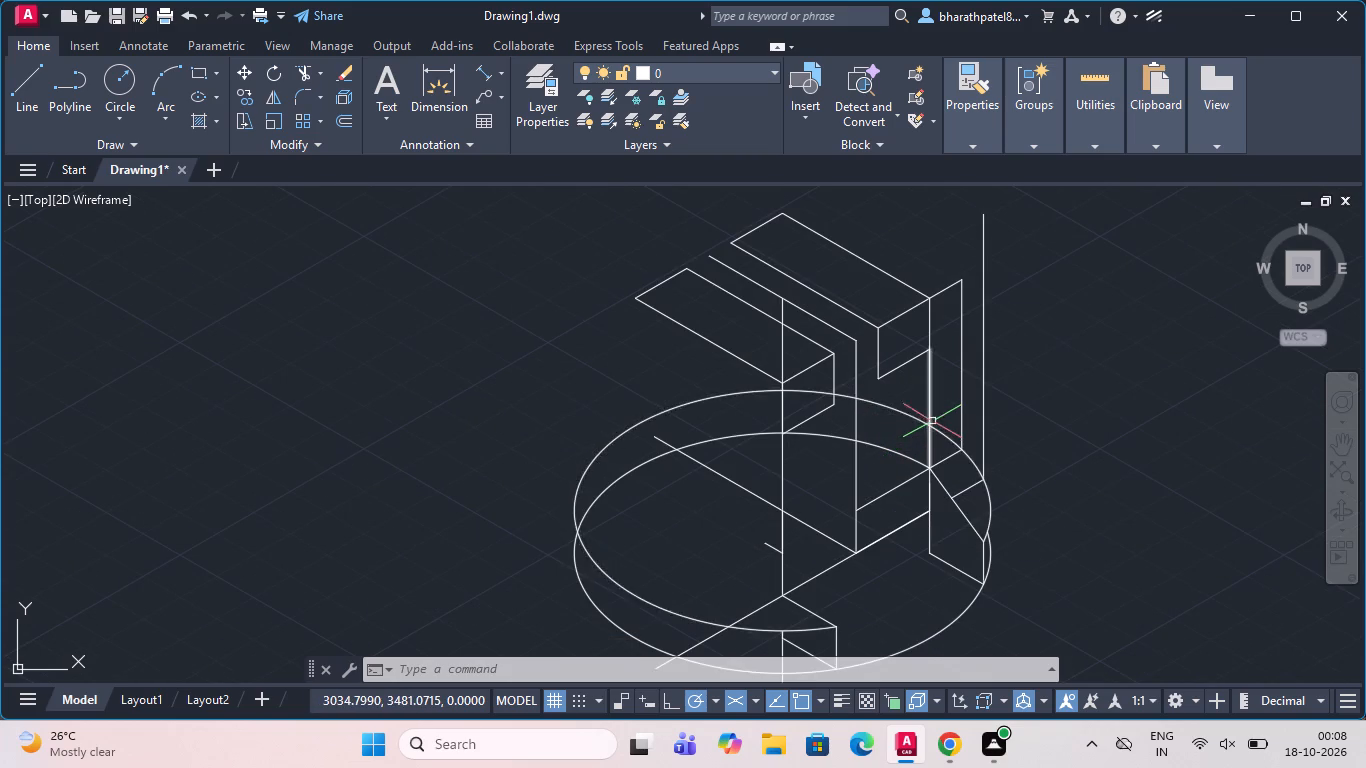
click(301, 63)
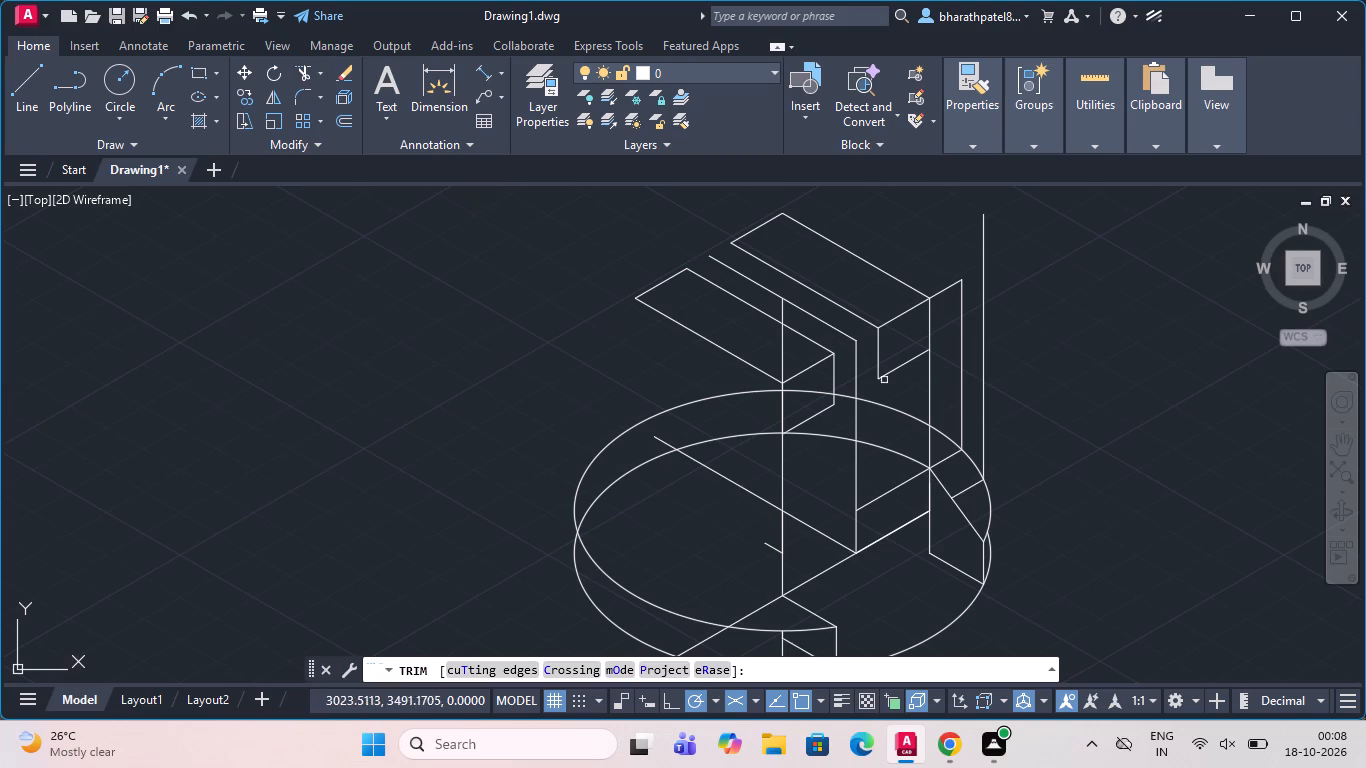
click(962, 411)
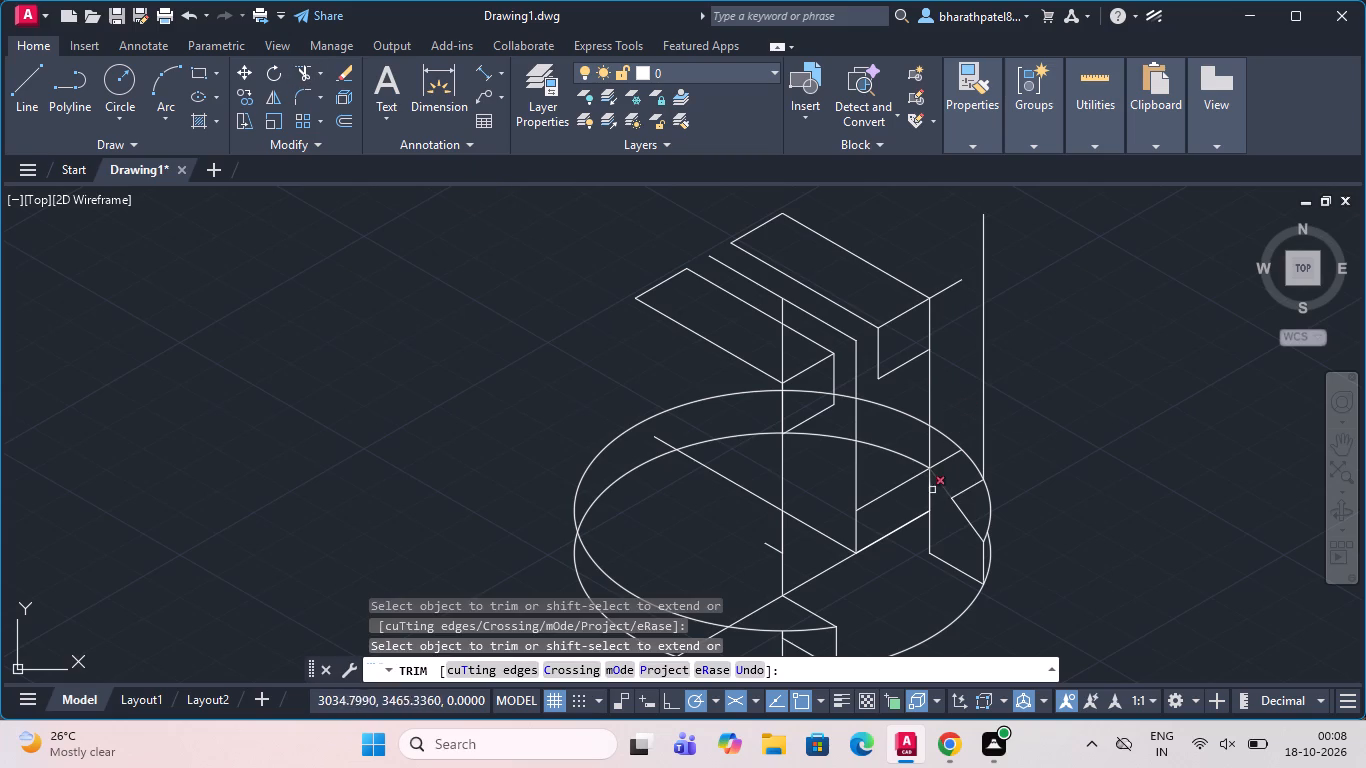
click(912, 523)
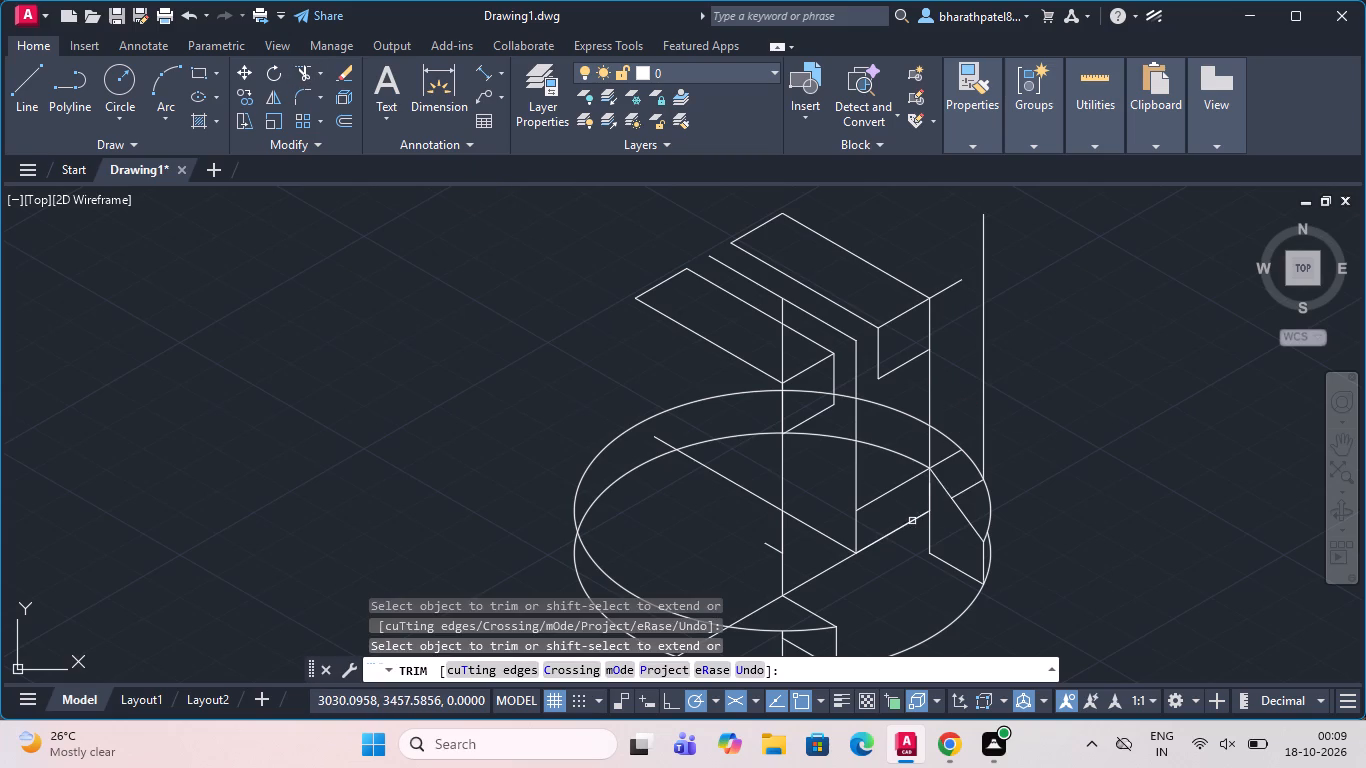
click(911, 521)
click(910, 520)
click(882, 469)
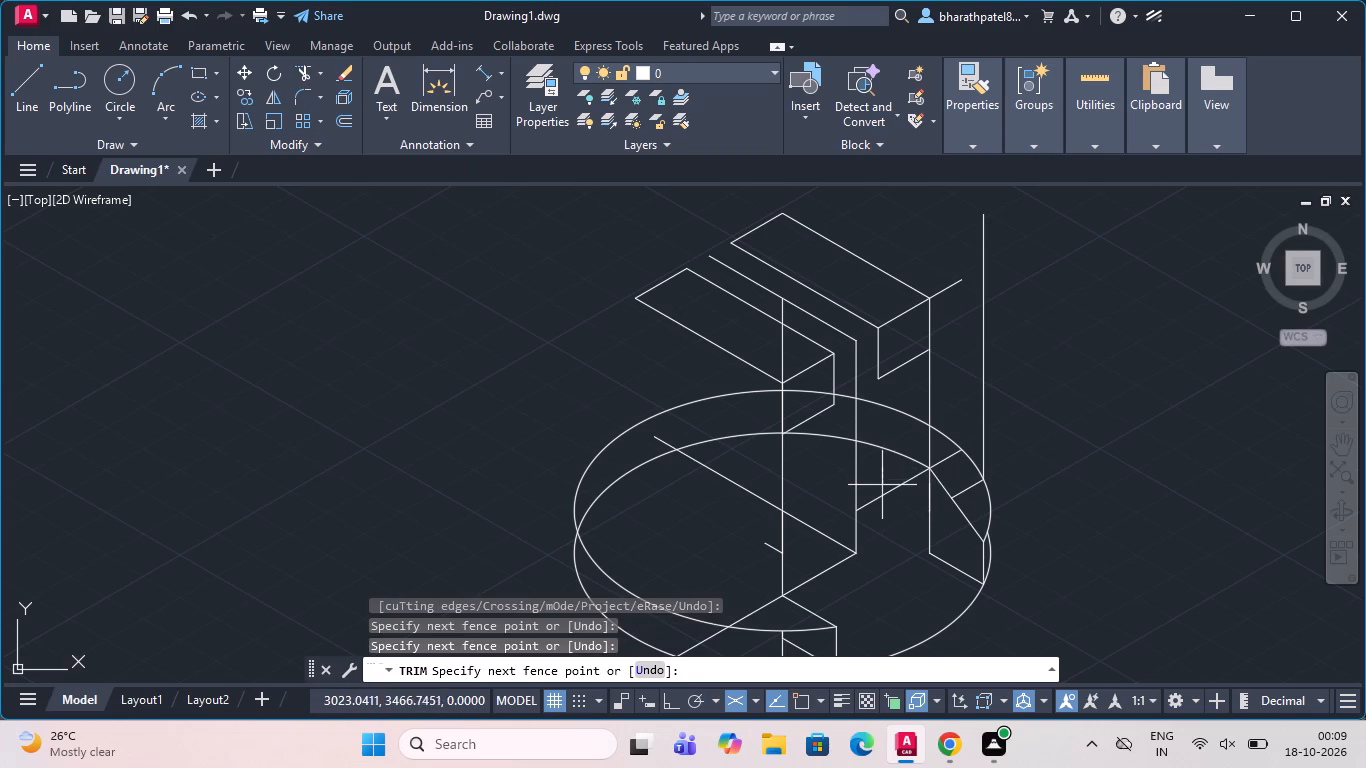
click(886, 517)
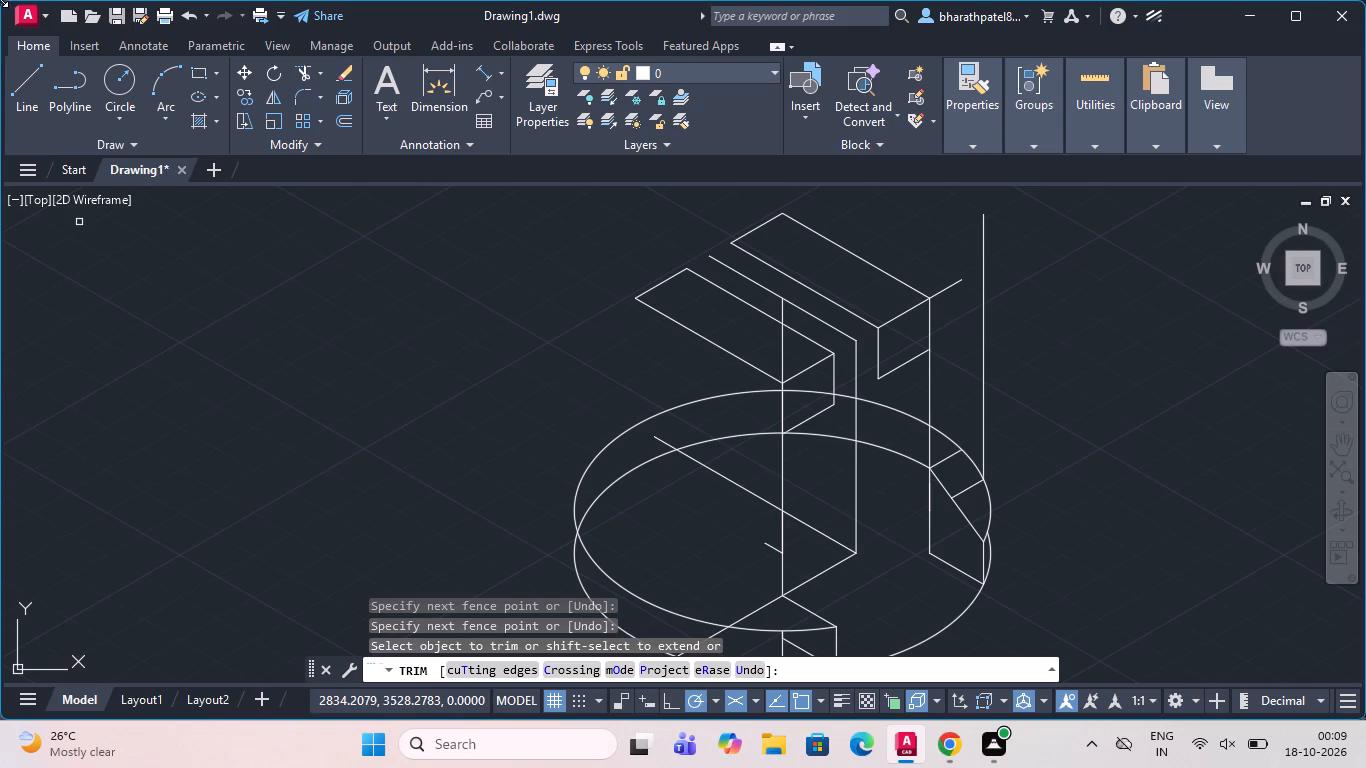
Draw a line about 97 units long at 150° from the rear slot's lower inner corner, crossing the circular base.
click(21, 76)
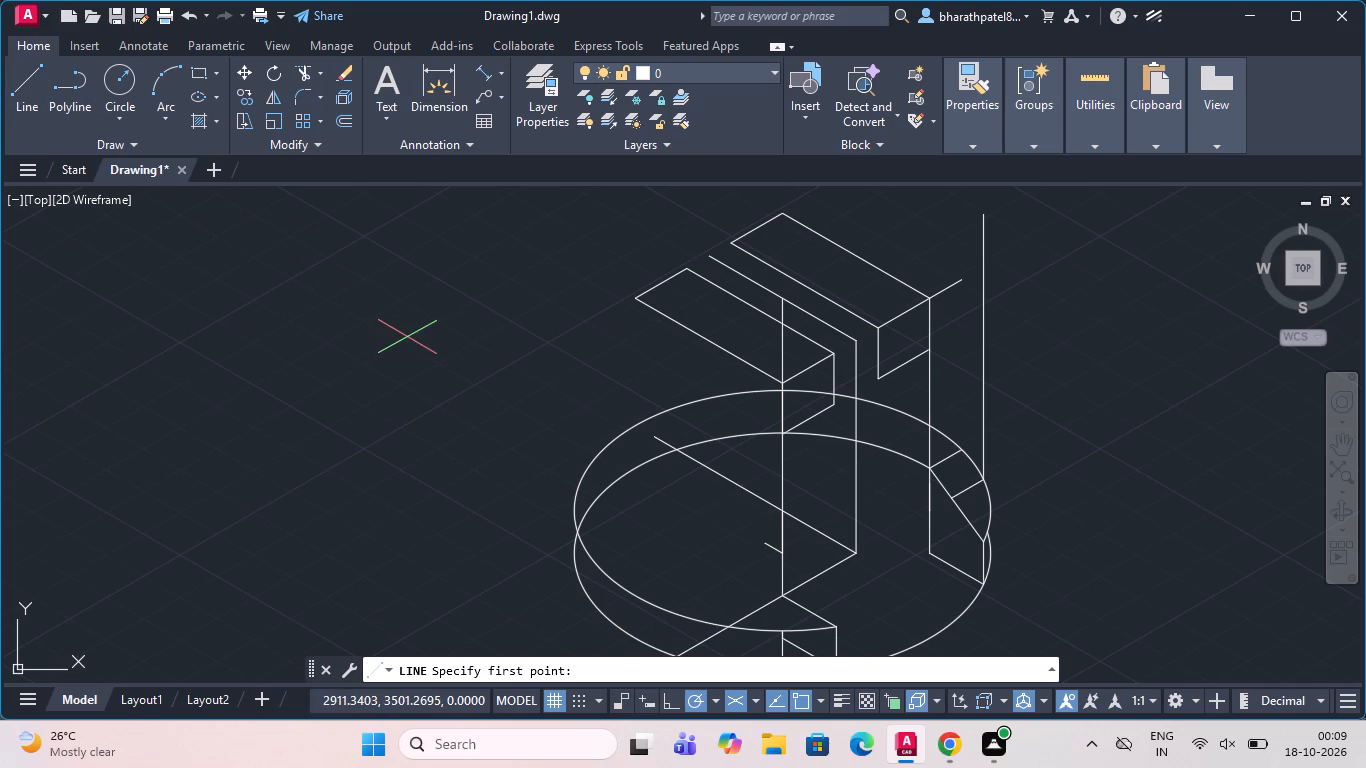
click(926, 554)
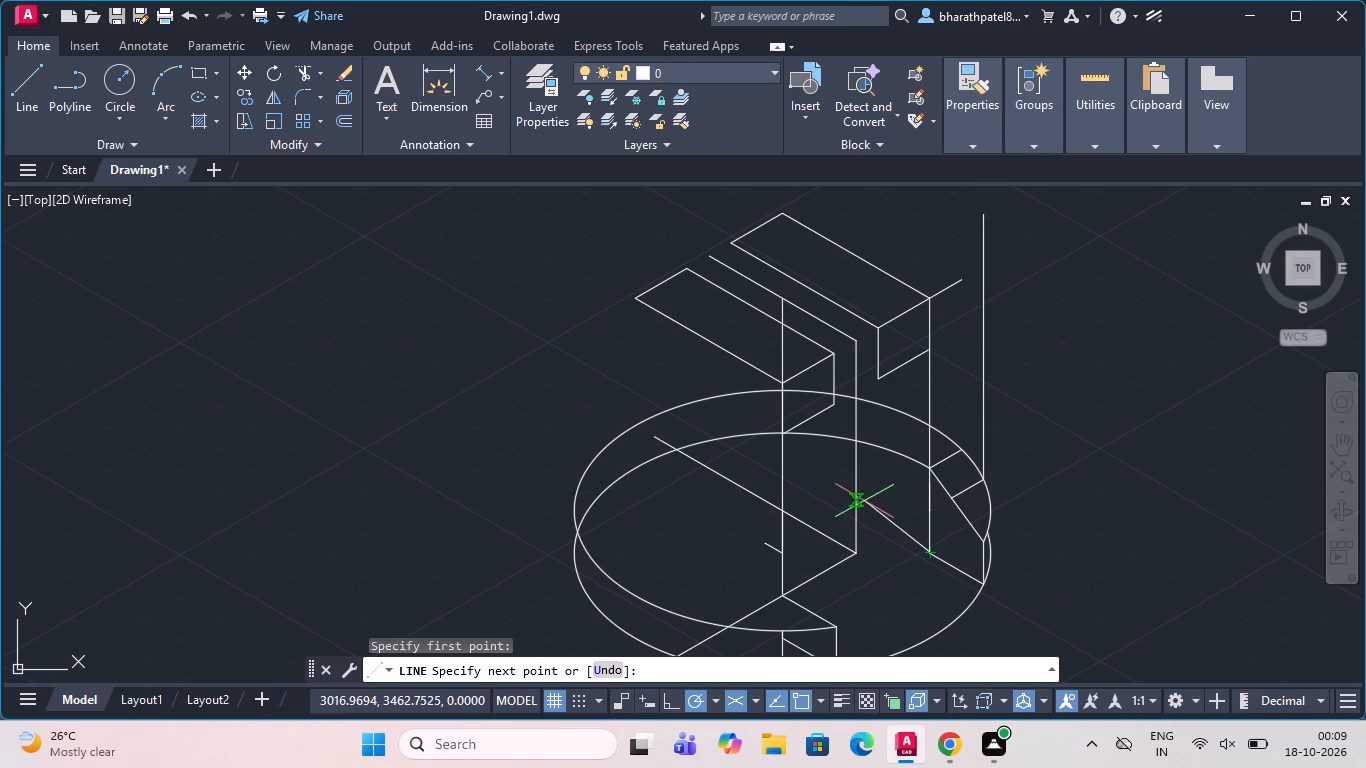
click(570, 352)
key(Escape)
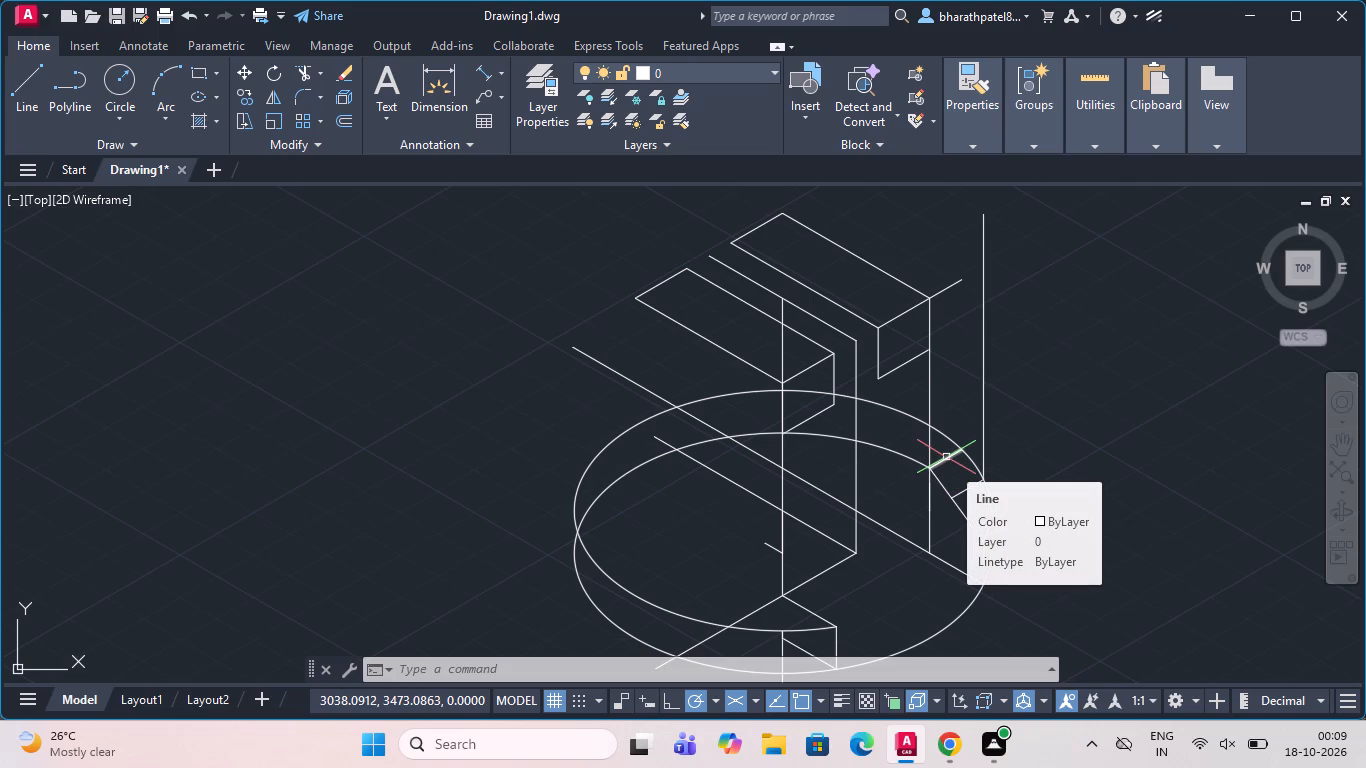
Trim the short line between the slanted slot line's top and the upper isocircle, plus the vertical centre line below the lower isocircle.
click(15, 82)
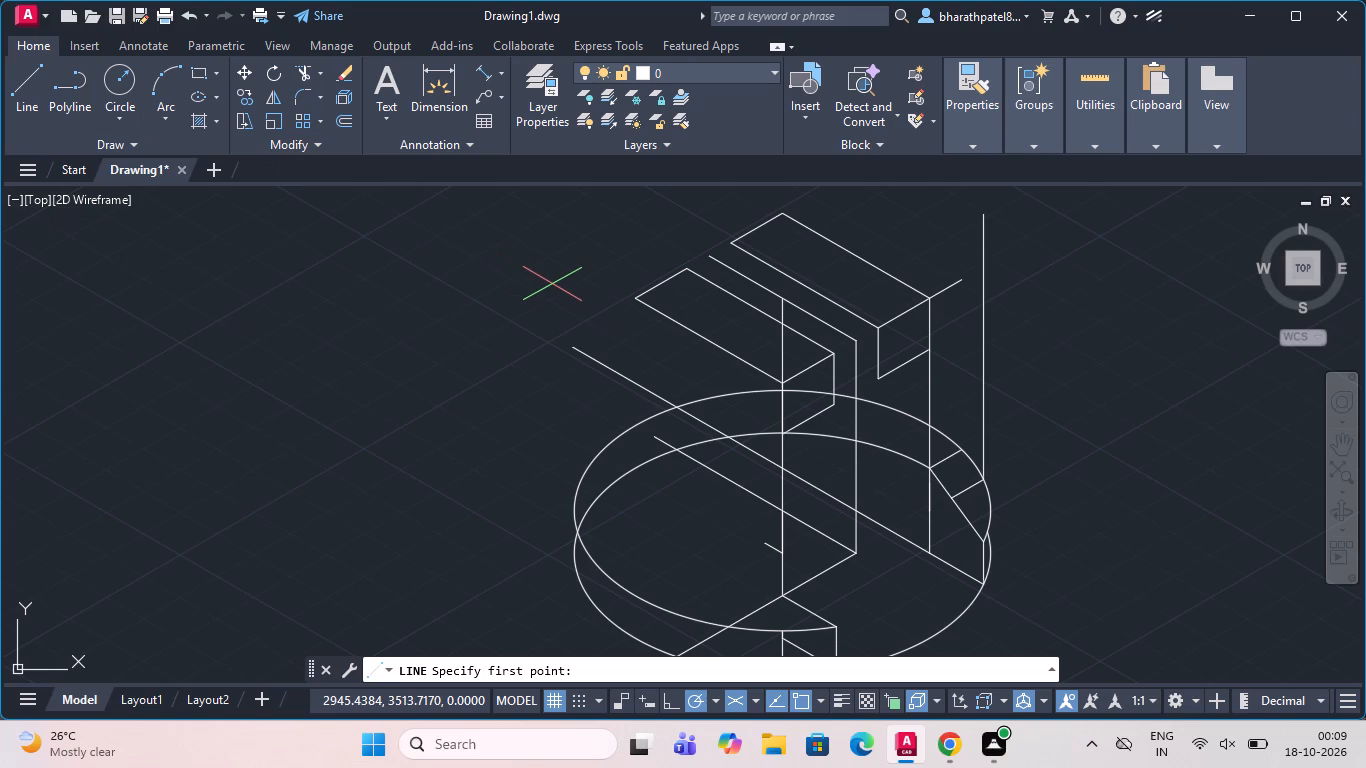
scroll(783, 310, down, 1)
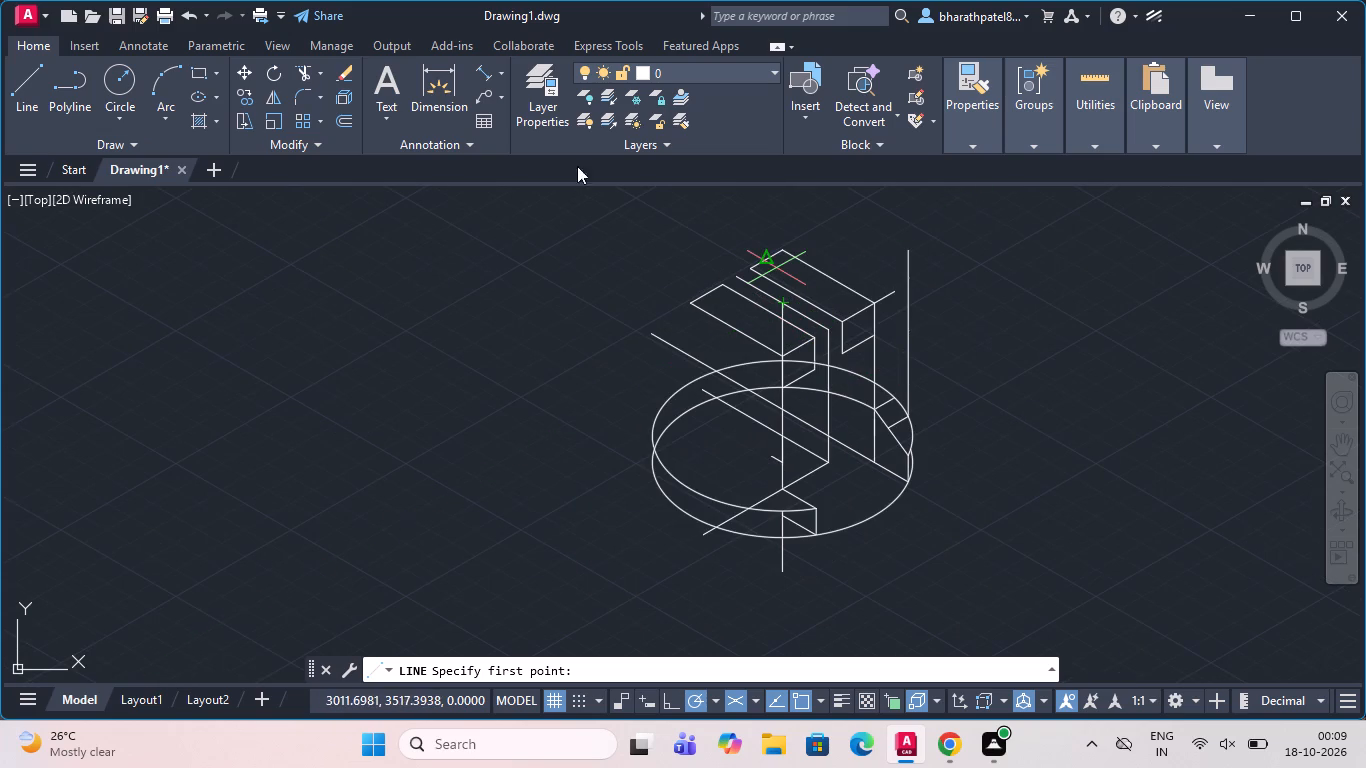
click(299, 66)
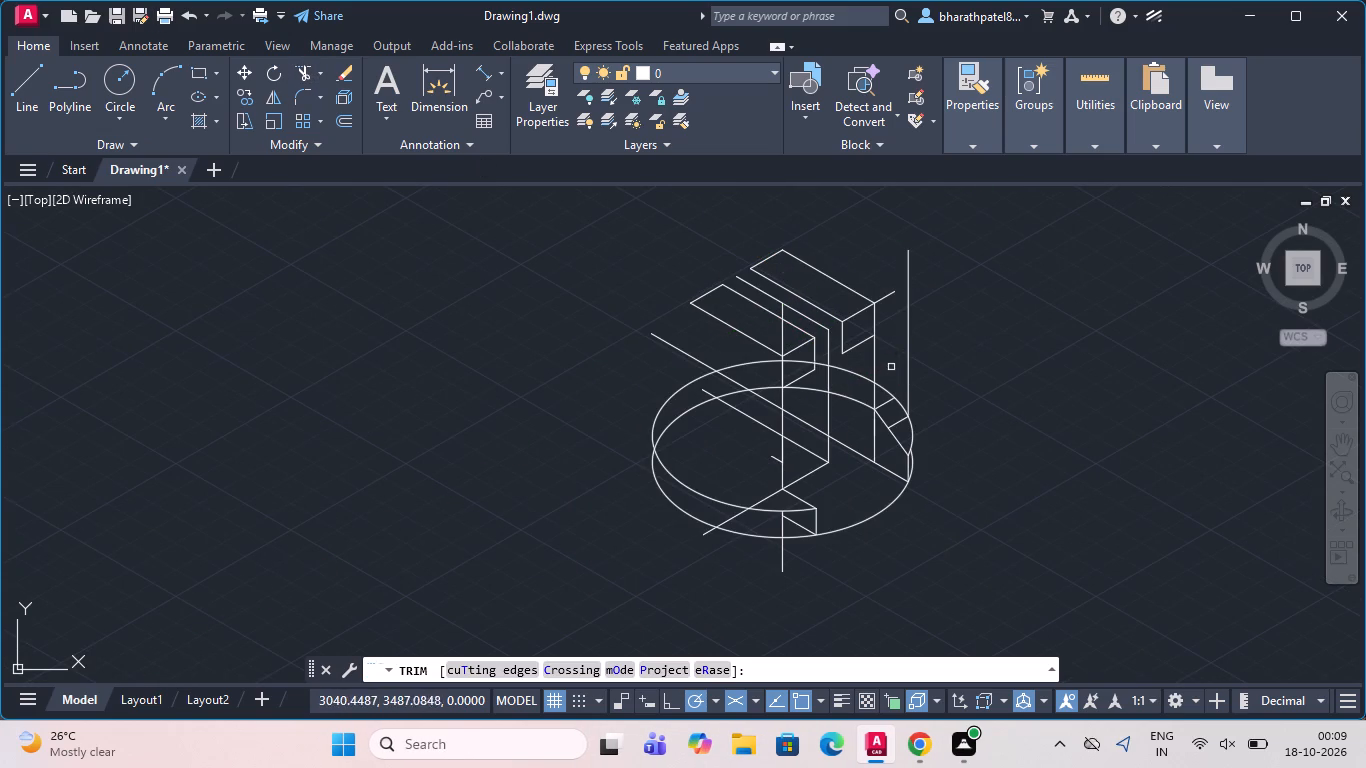
click(881, 406)
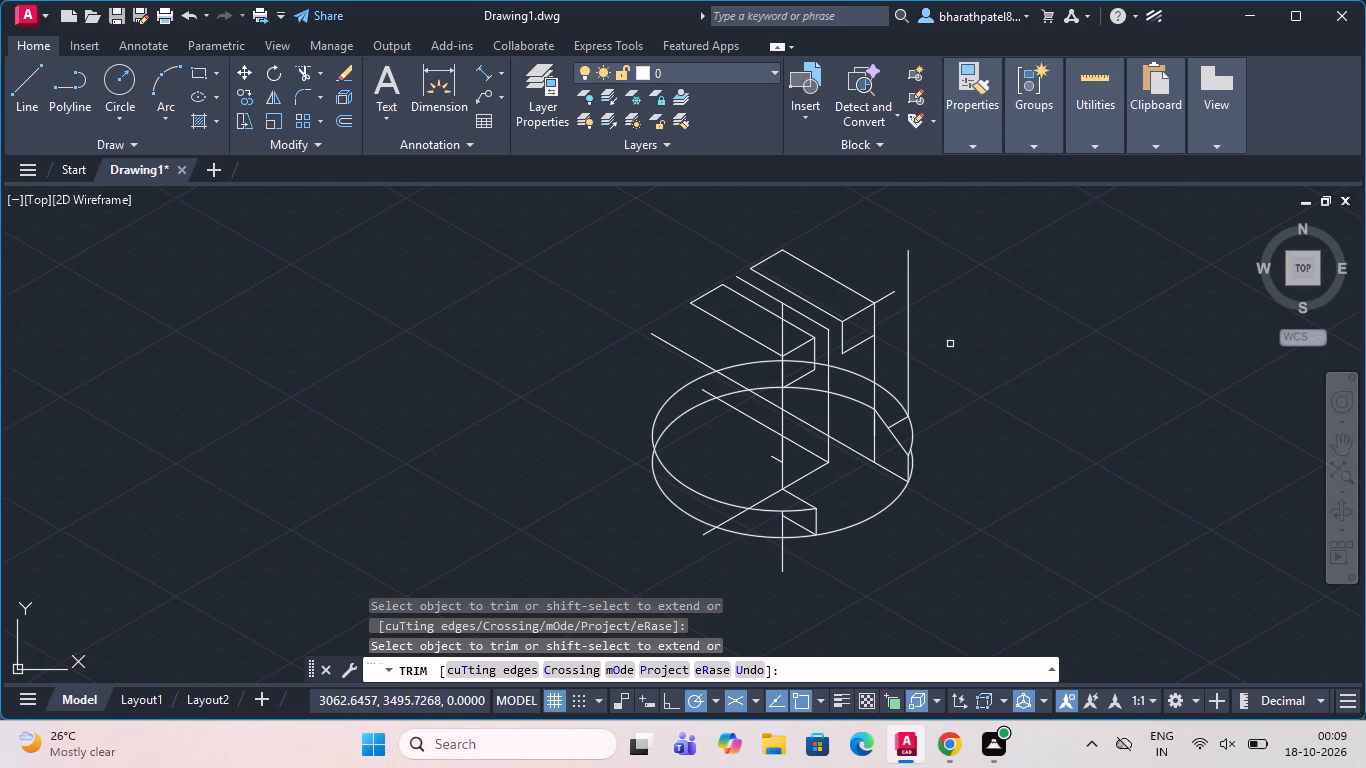
scroll(809, 585, up, 2)
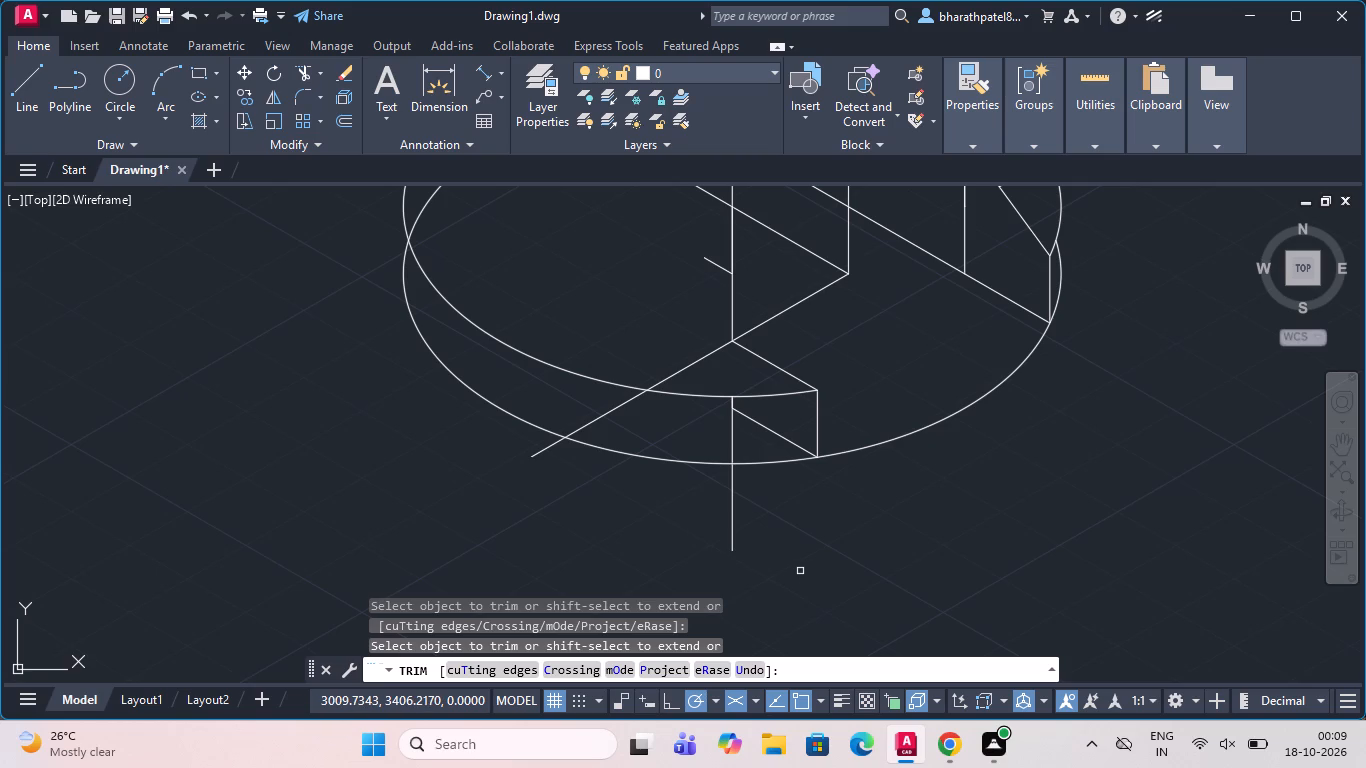
scroll(797, 573, up, 2)
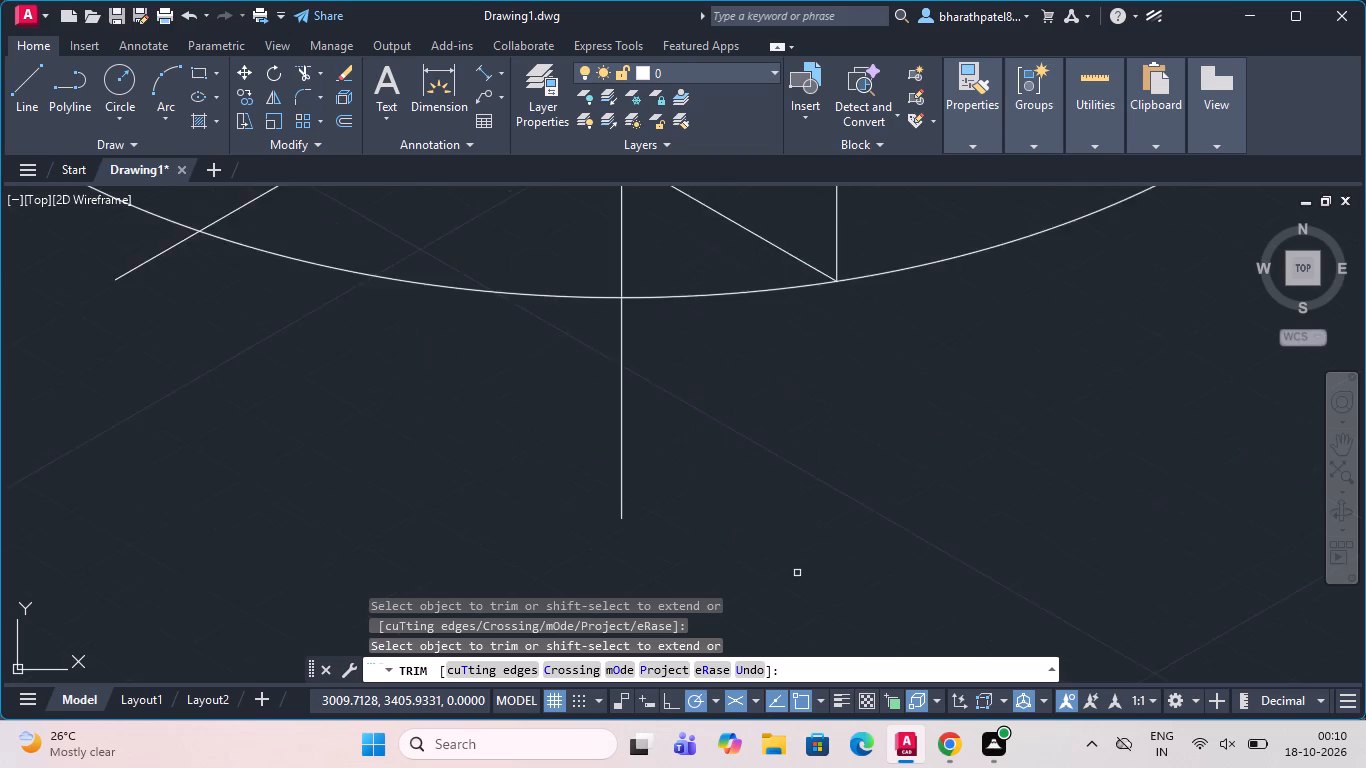
scroll(796, 573, down, 3)
click(752, 550)
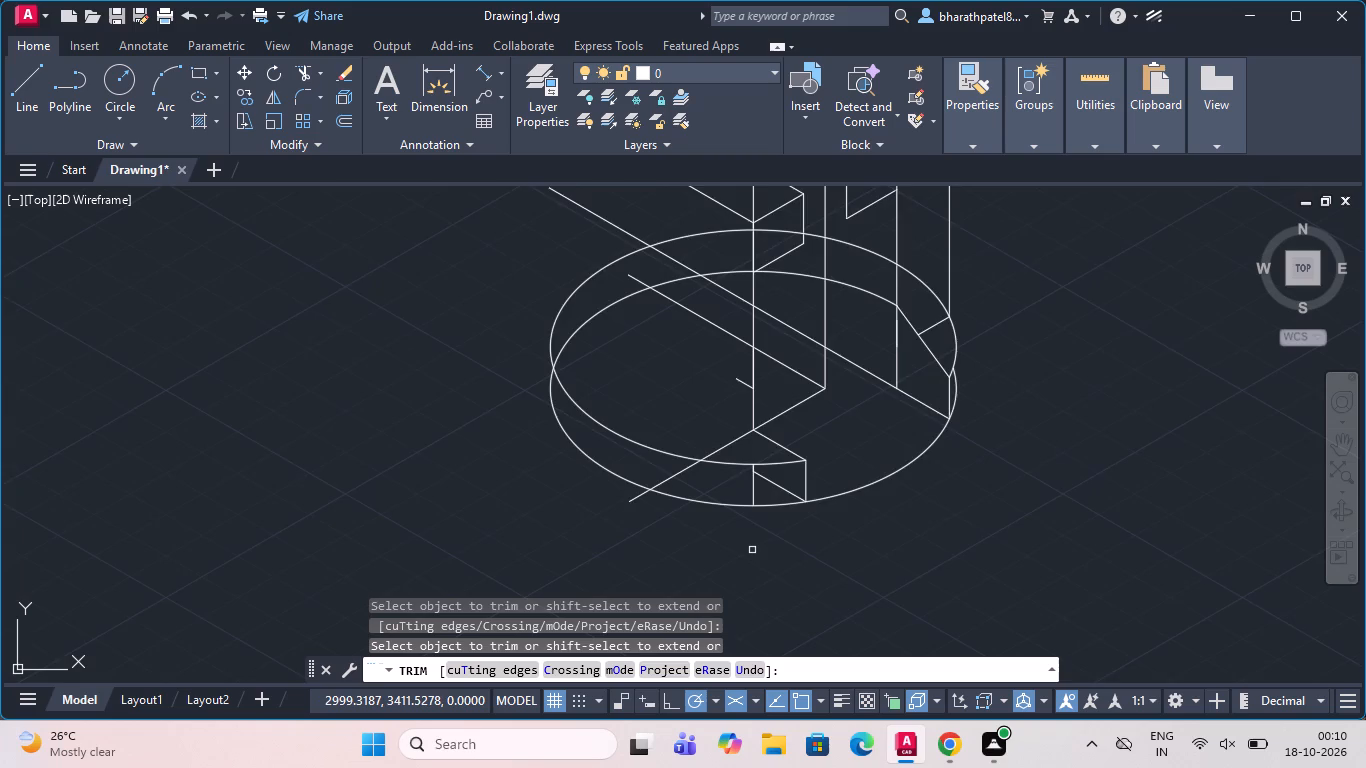
Trim the vertical centre line between the two isocircles and the slanted line inside the front slot.
scroll(752, 550, down, 1)
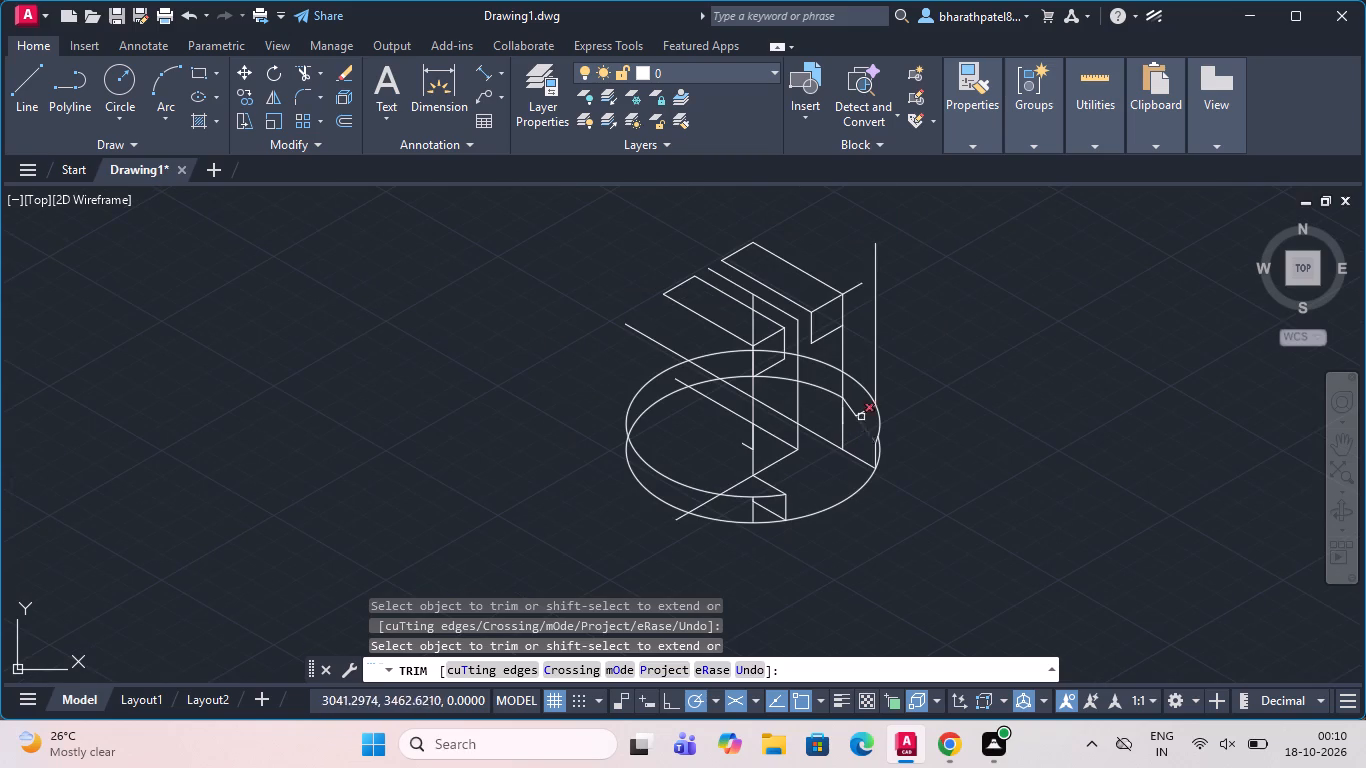
scroll(851, 386, up, 2)
scroll(850, 386, down, 3)
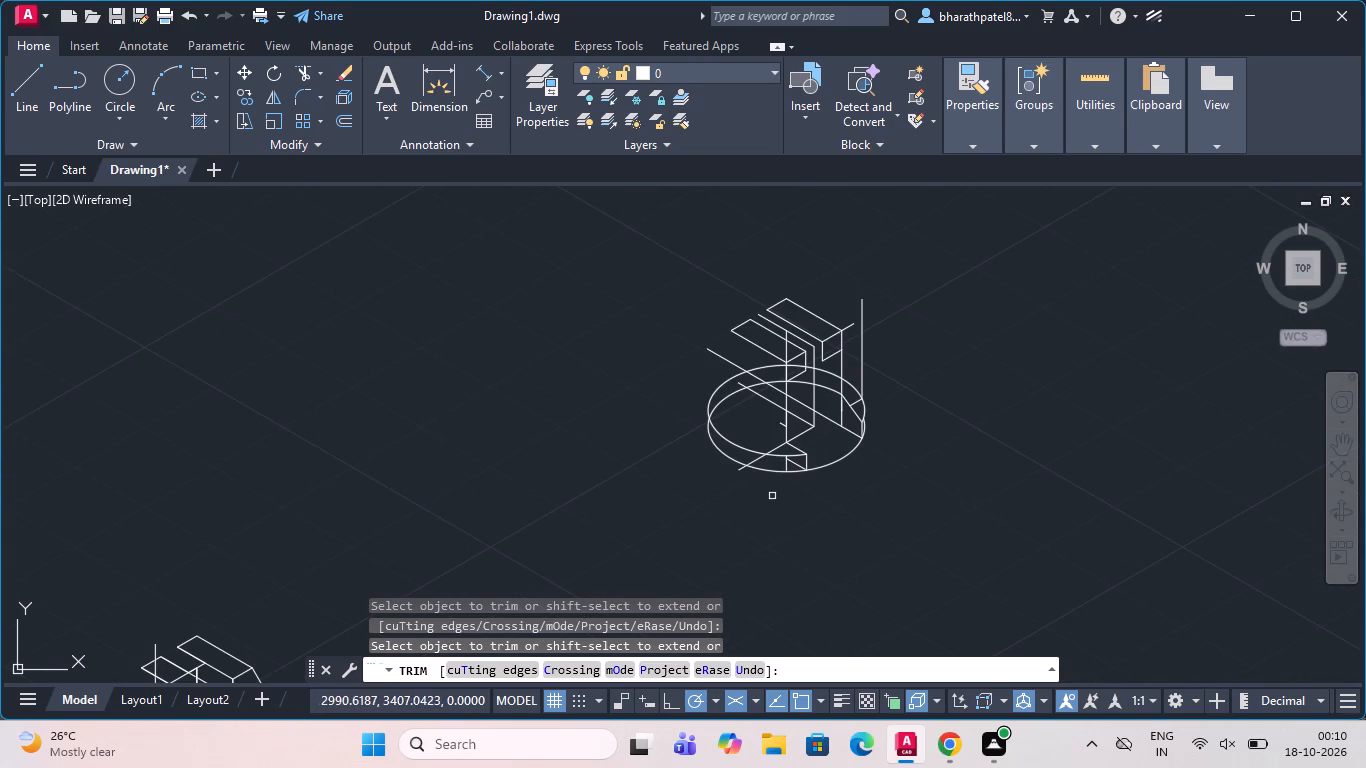
scroll(772, 493, up, 2)
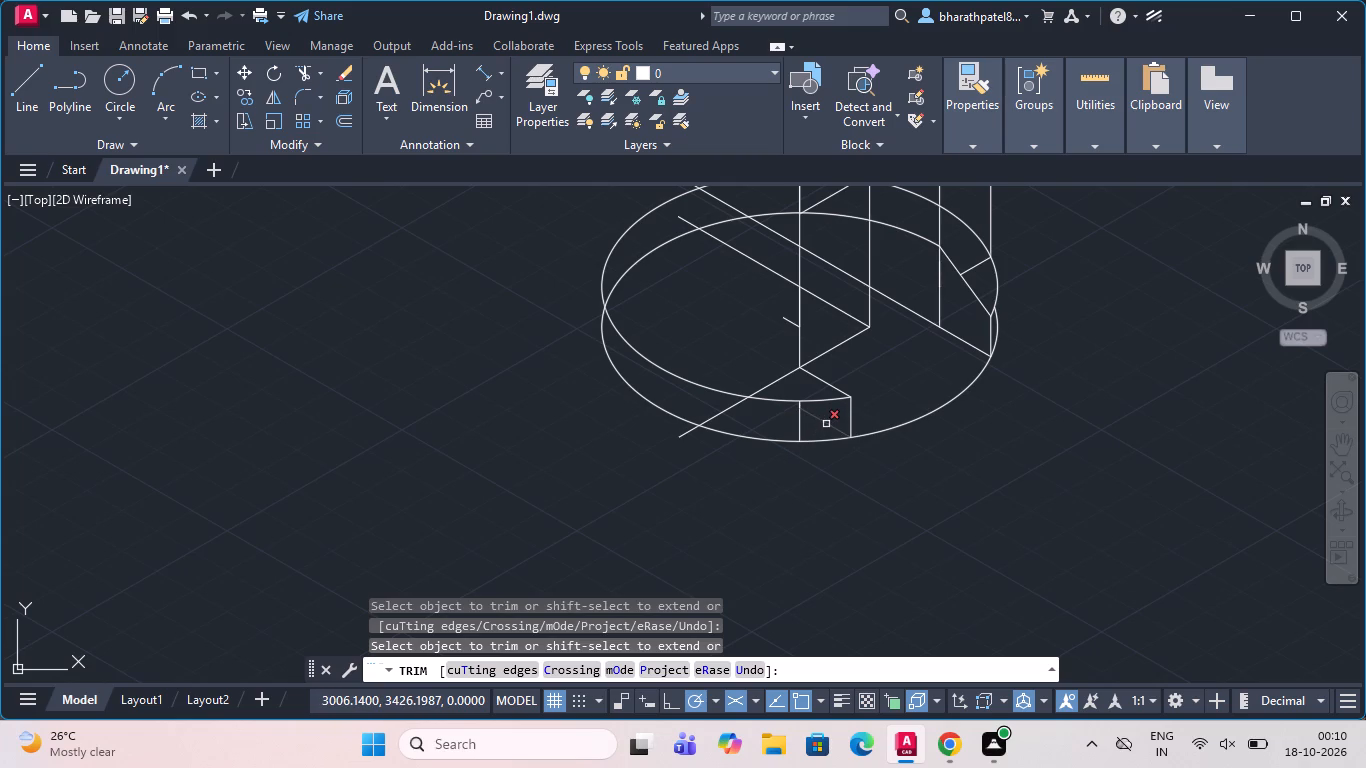
click(801, 426)
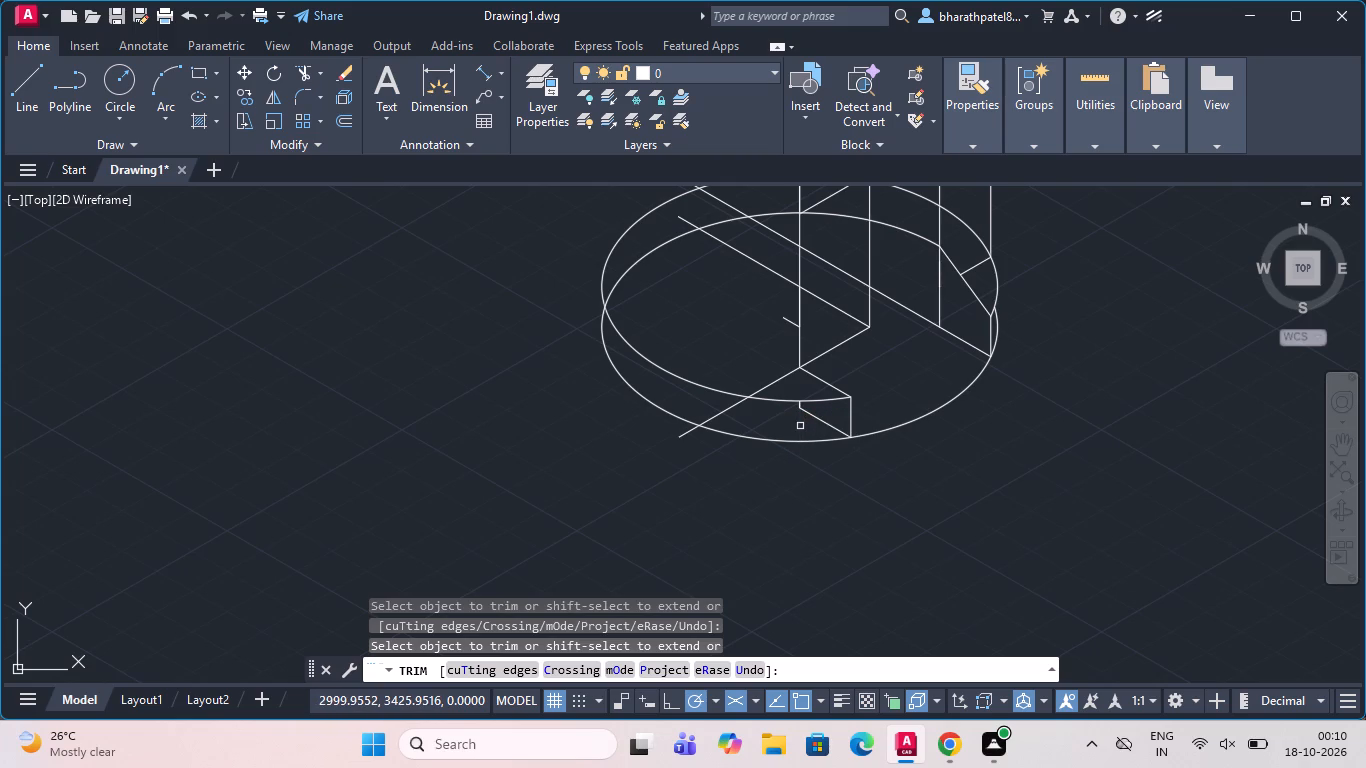
click(822, 420)
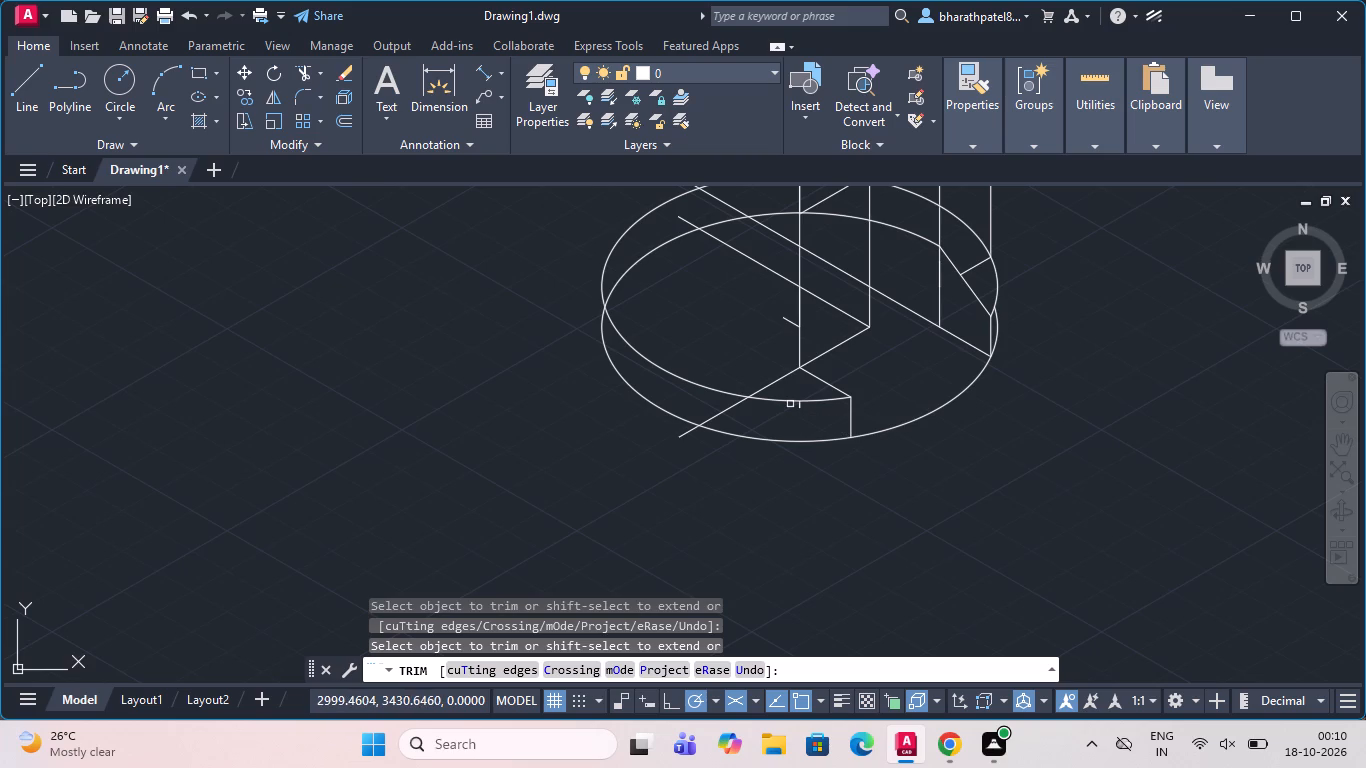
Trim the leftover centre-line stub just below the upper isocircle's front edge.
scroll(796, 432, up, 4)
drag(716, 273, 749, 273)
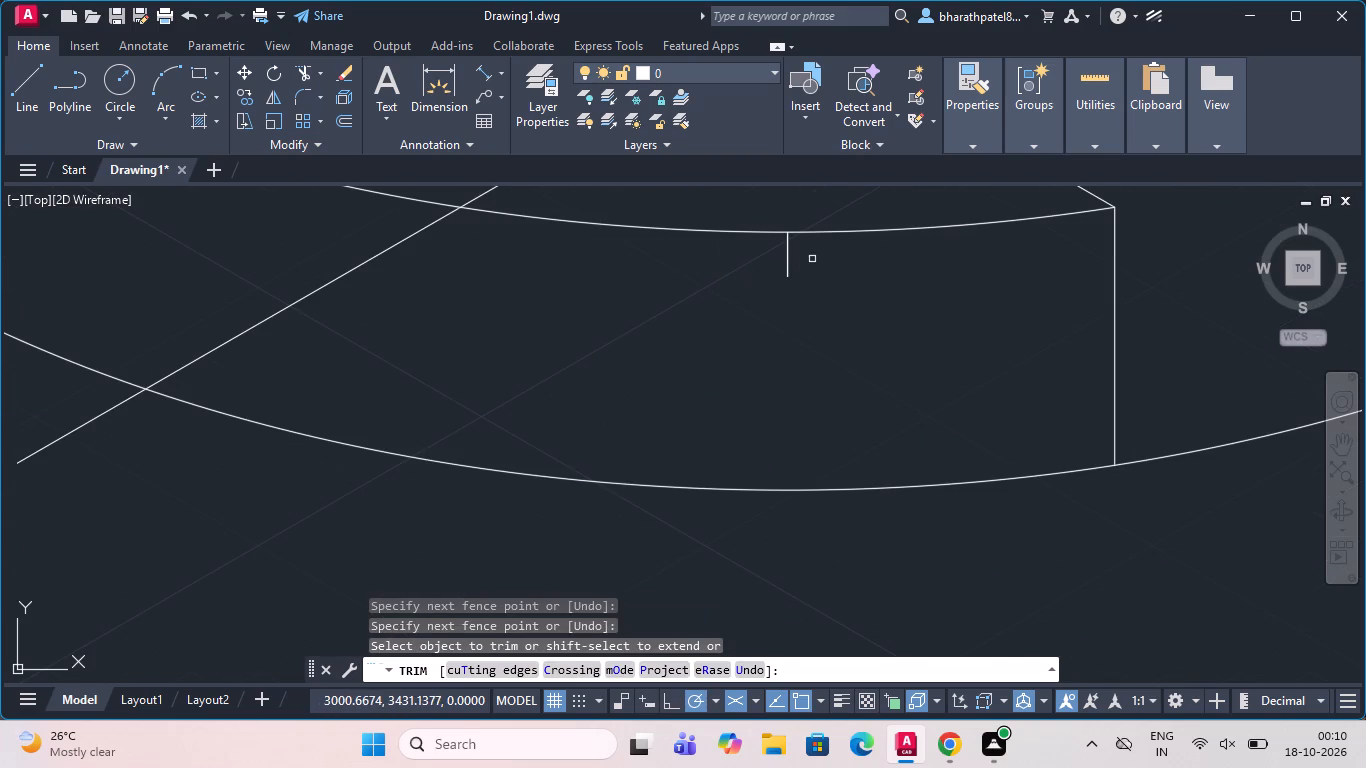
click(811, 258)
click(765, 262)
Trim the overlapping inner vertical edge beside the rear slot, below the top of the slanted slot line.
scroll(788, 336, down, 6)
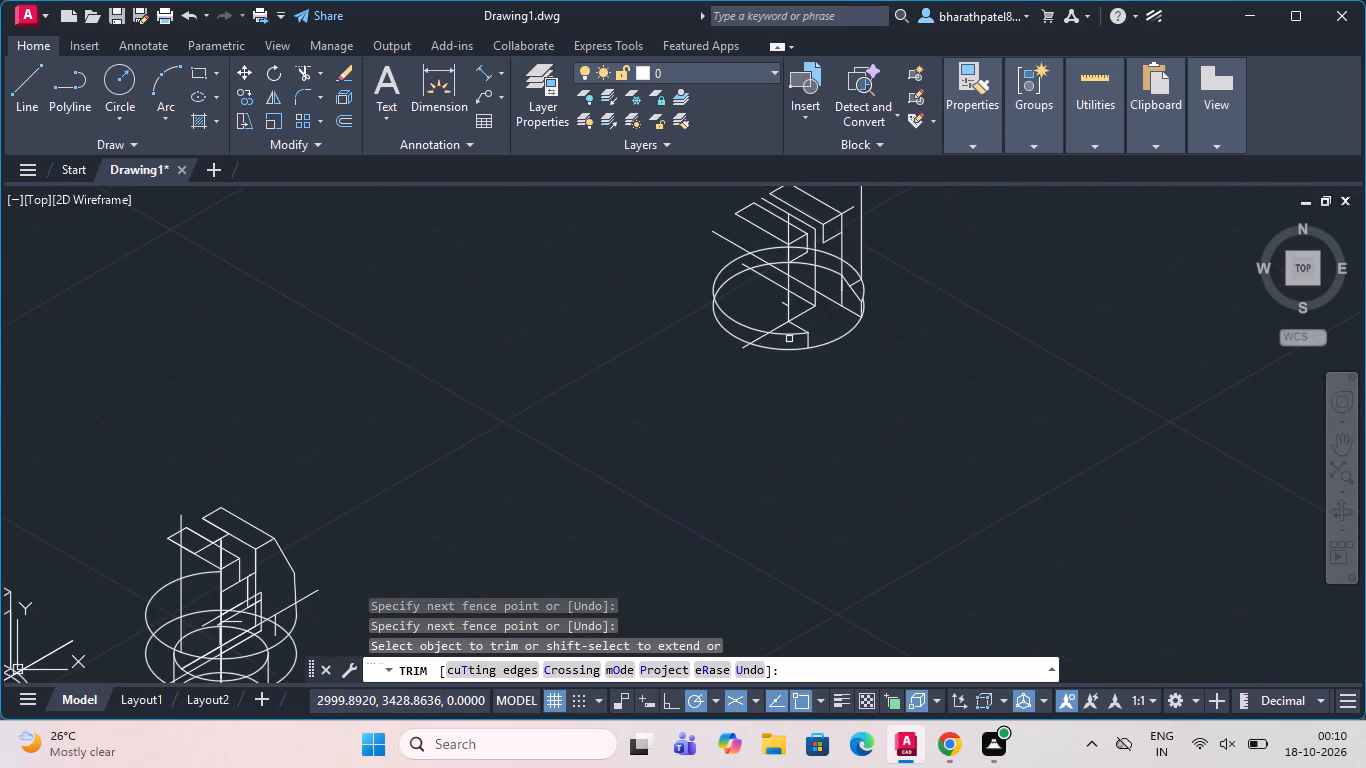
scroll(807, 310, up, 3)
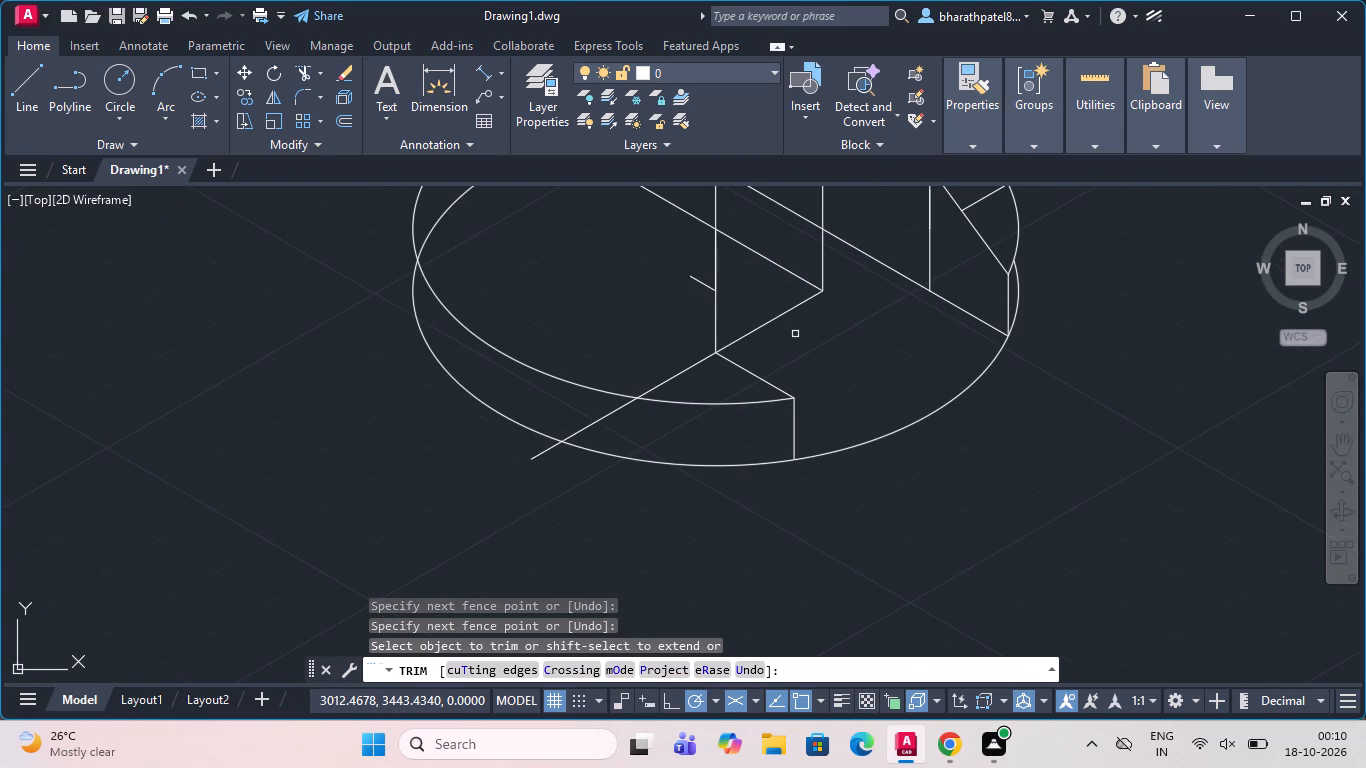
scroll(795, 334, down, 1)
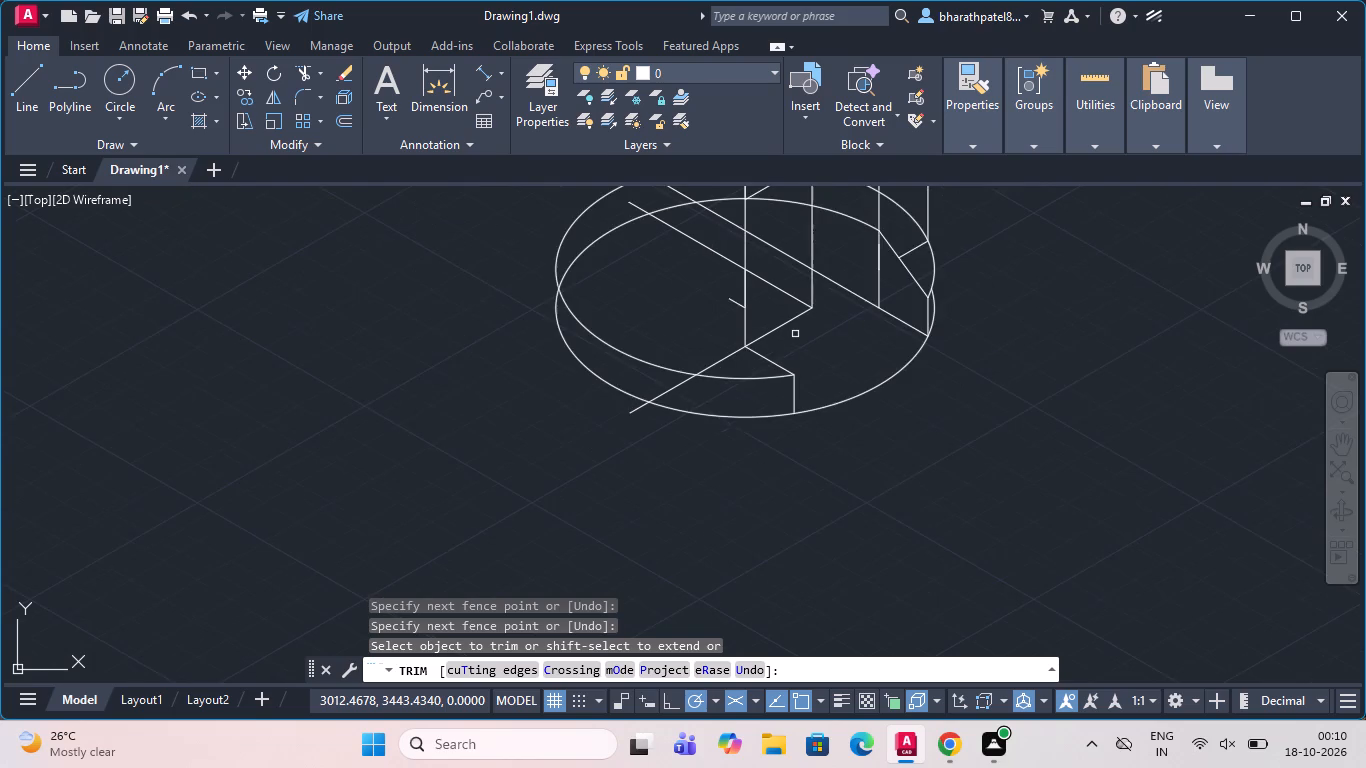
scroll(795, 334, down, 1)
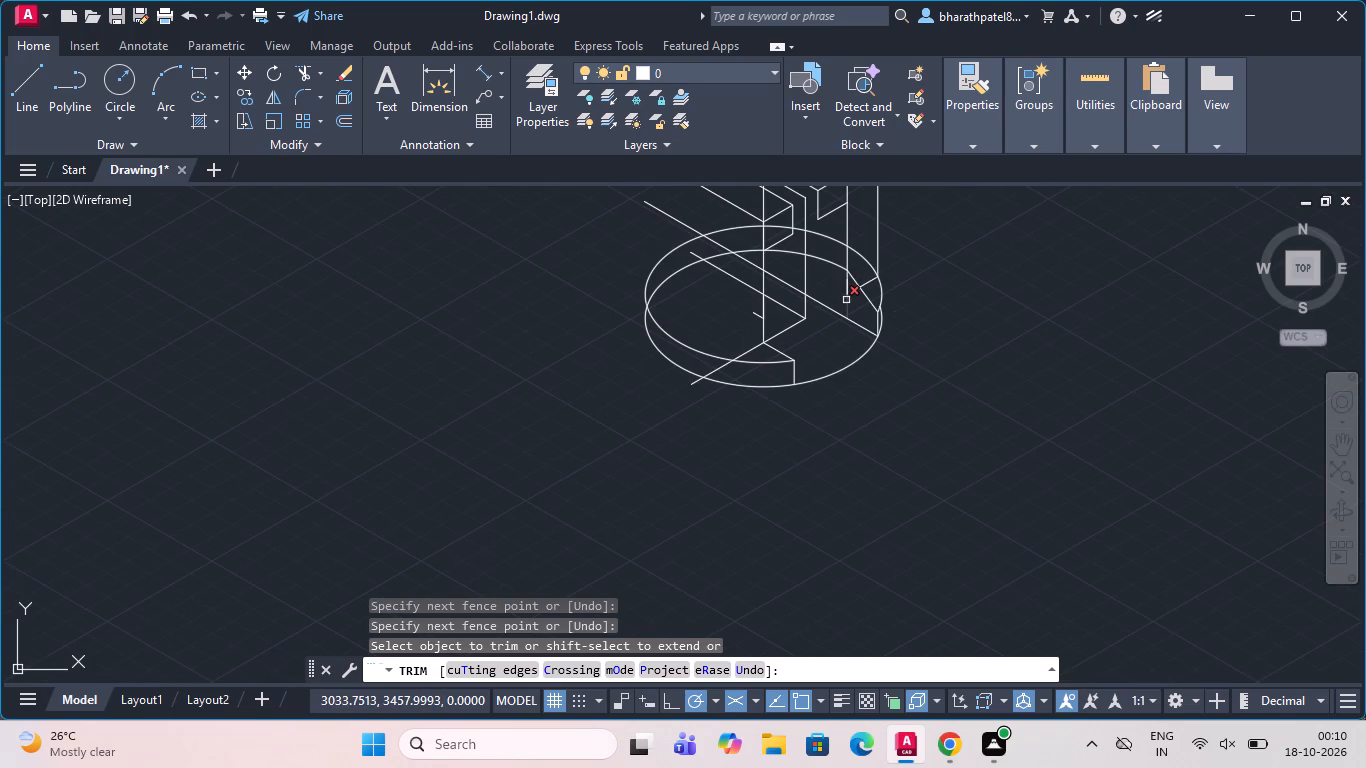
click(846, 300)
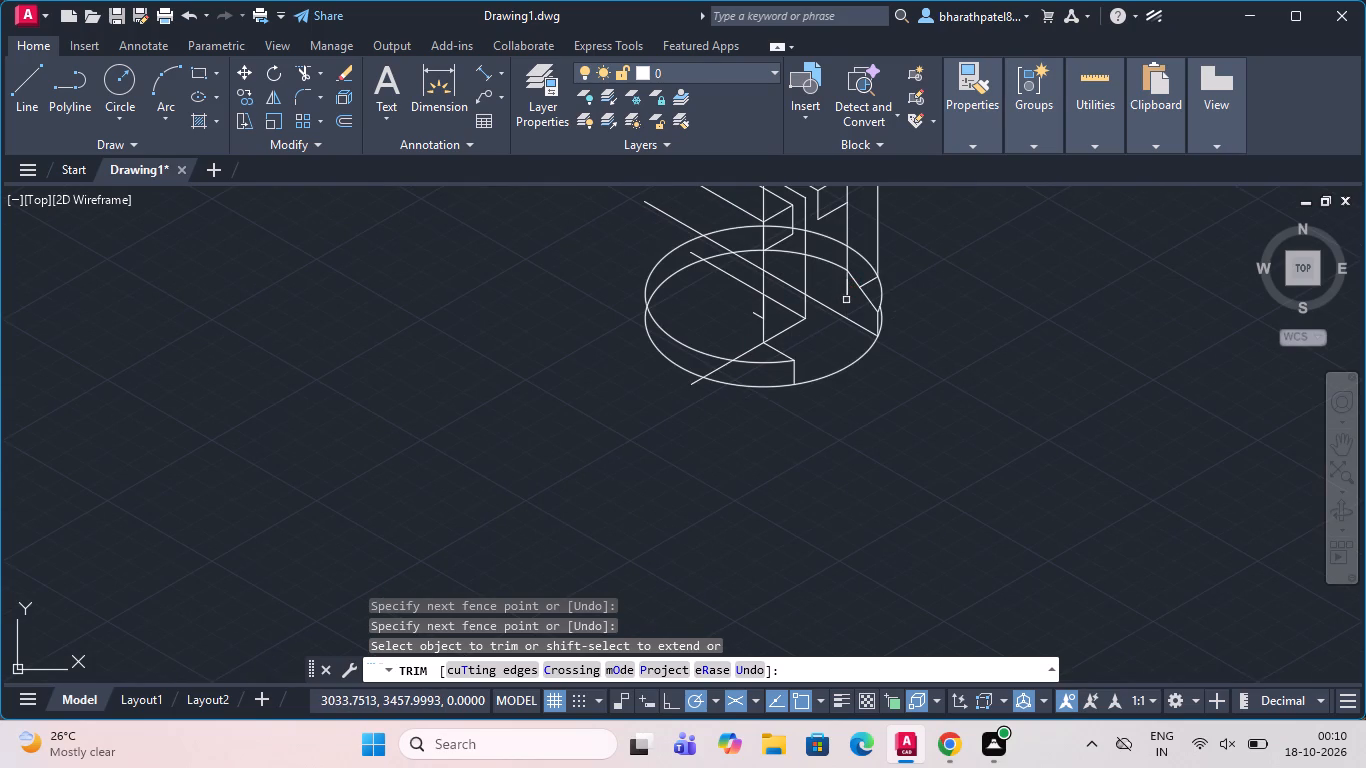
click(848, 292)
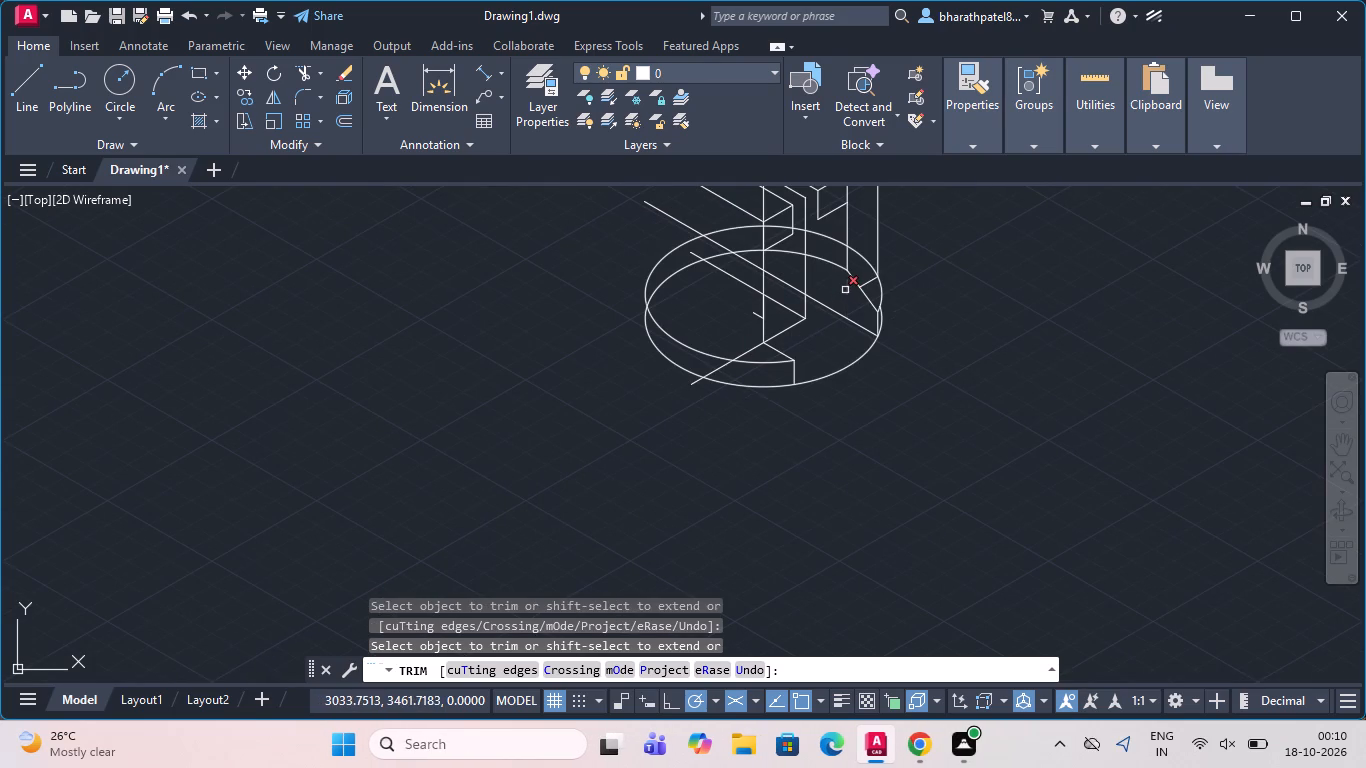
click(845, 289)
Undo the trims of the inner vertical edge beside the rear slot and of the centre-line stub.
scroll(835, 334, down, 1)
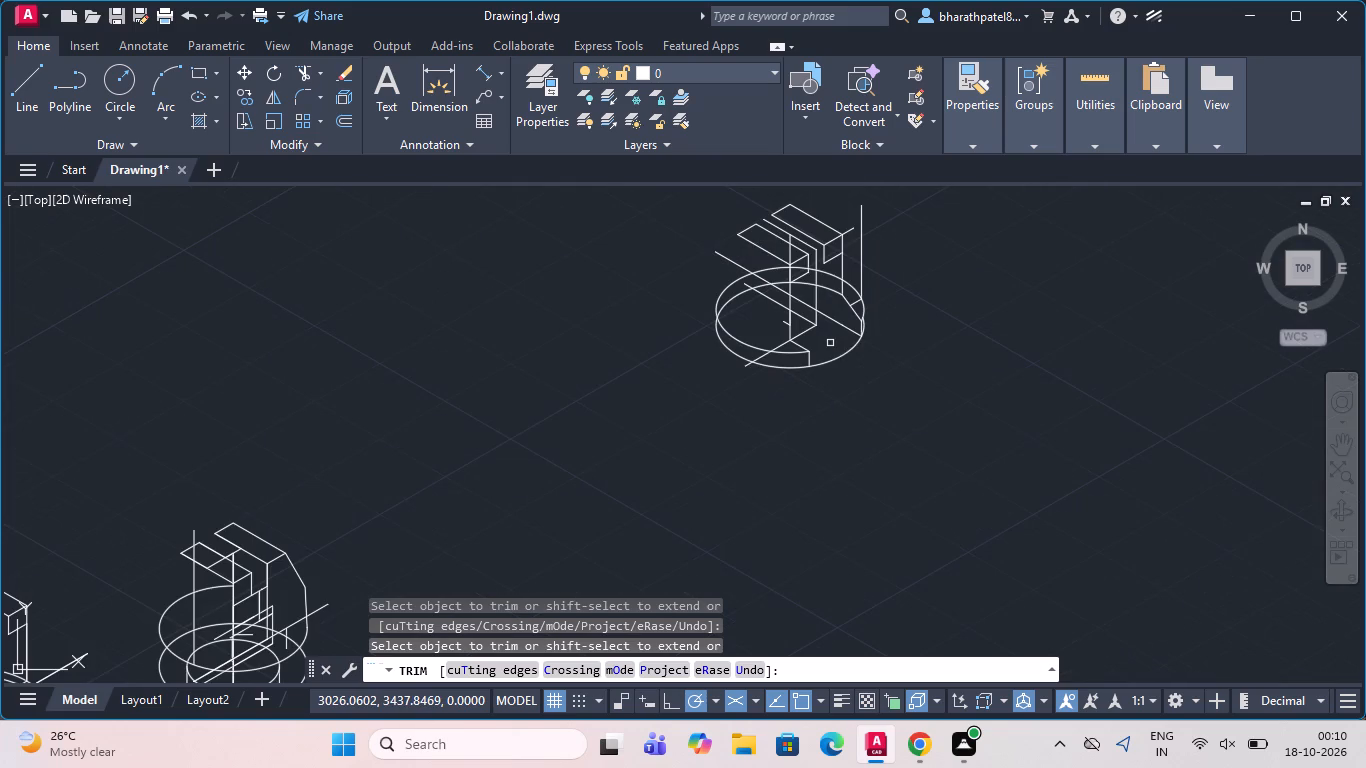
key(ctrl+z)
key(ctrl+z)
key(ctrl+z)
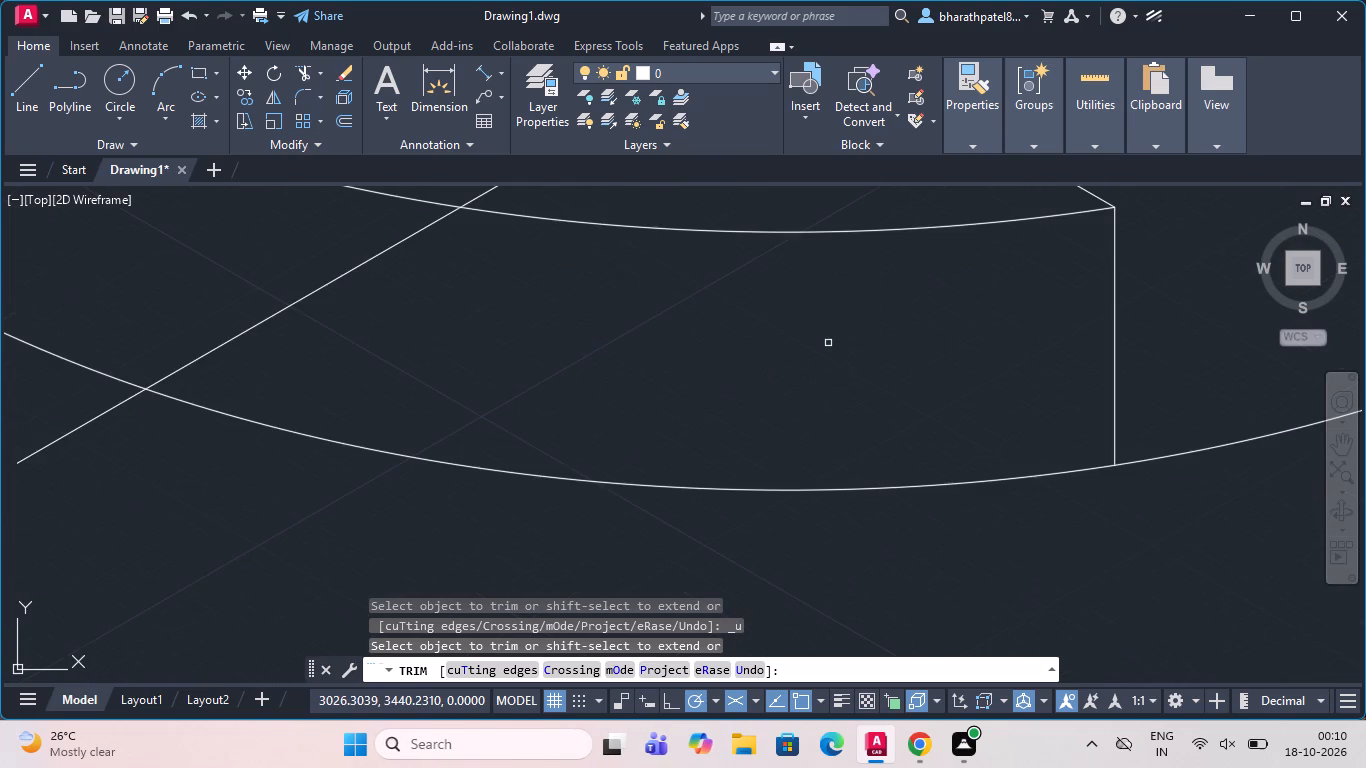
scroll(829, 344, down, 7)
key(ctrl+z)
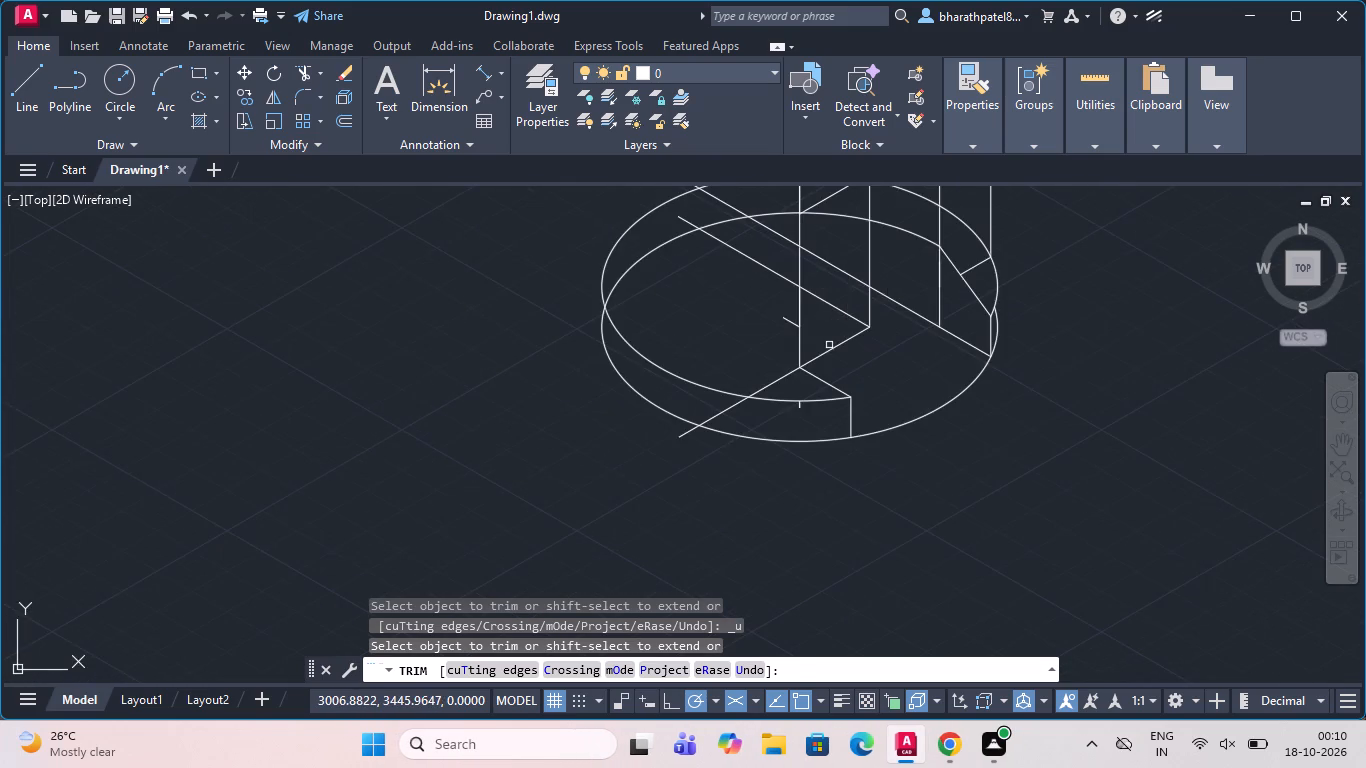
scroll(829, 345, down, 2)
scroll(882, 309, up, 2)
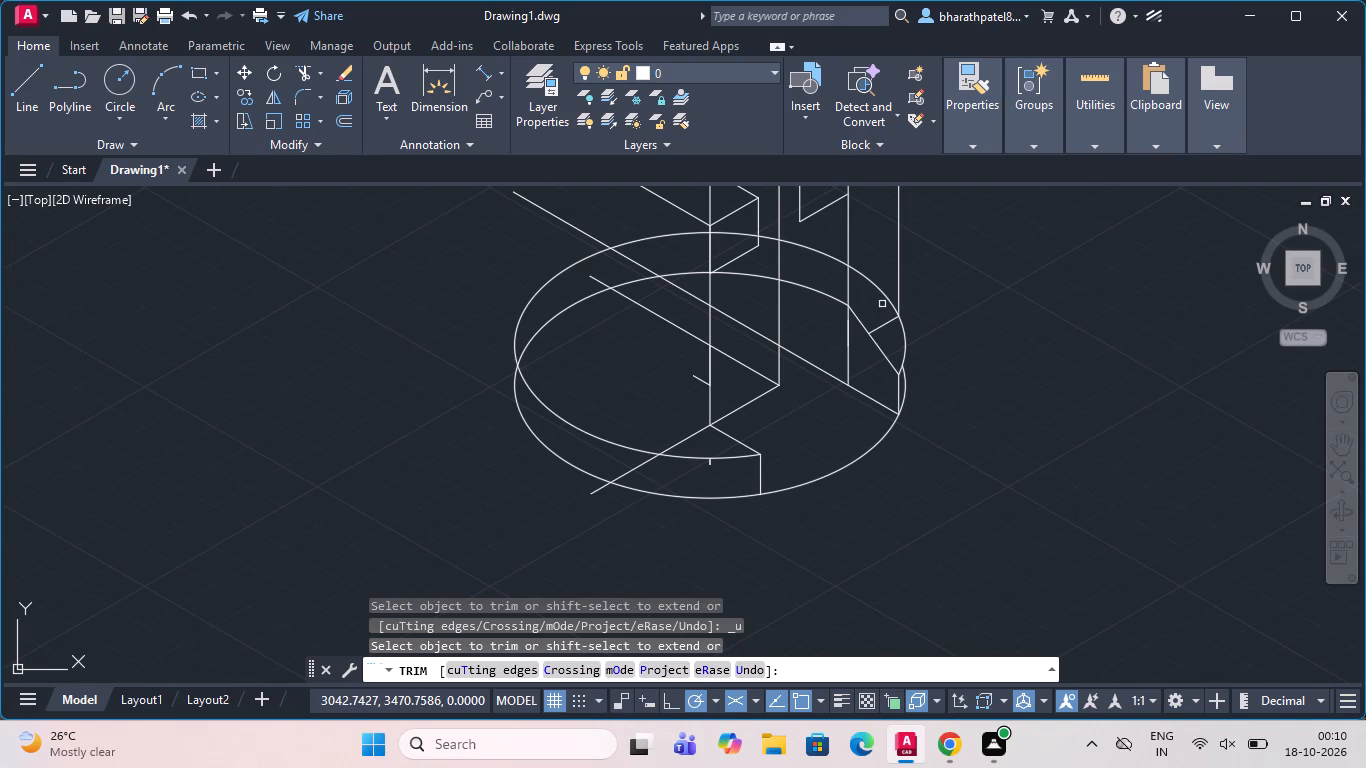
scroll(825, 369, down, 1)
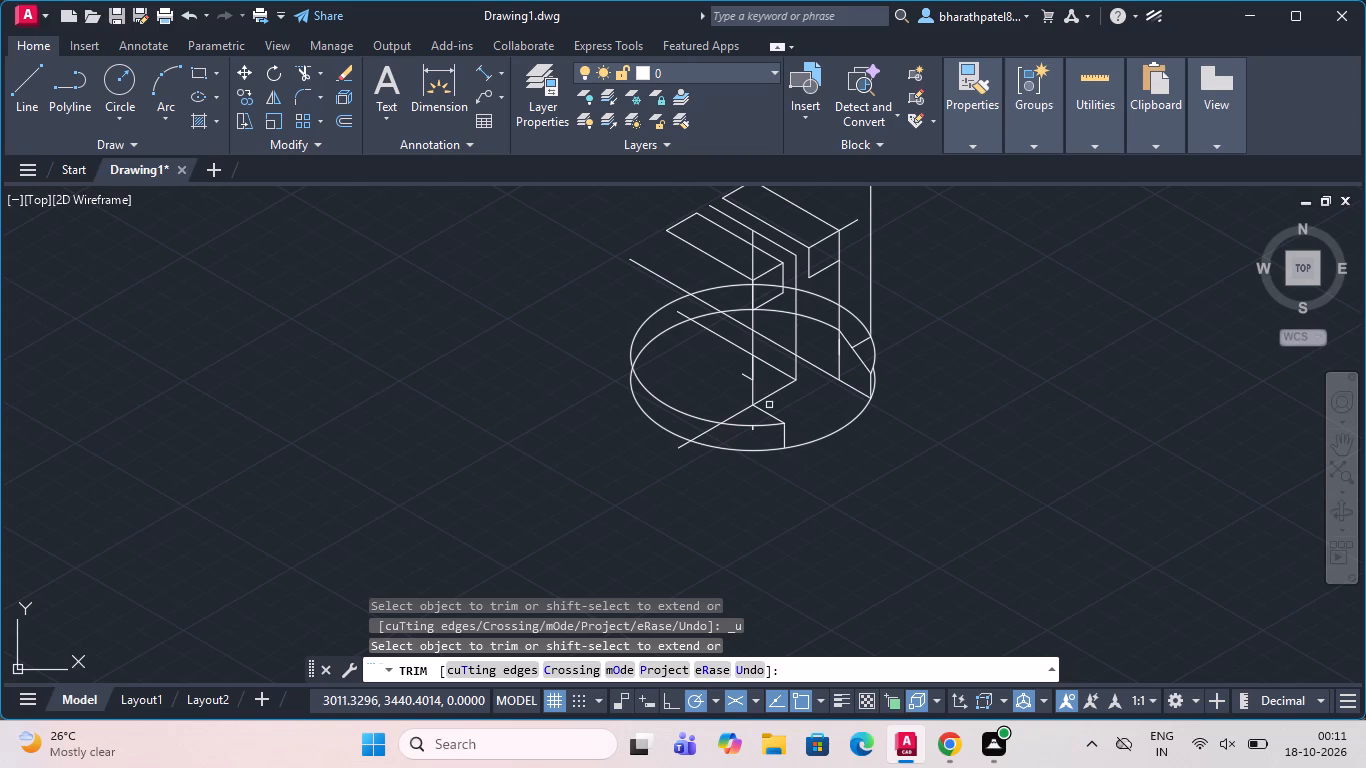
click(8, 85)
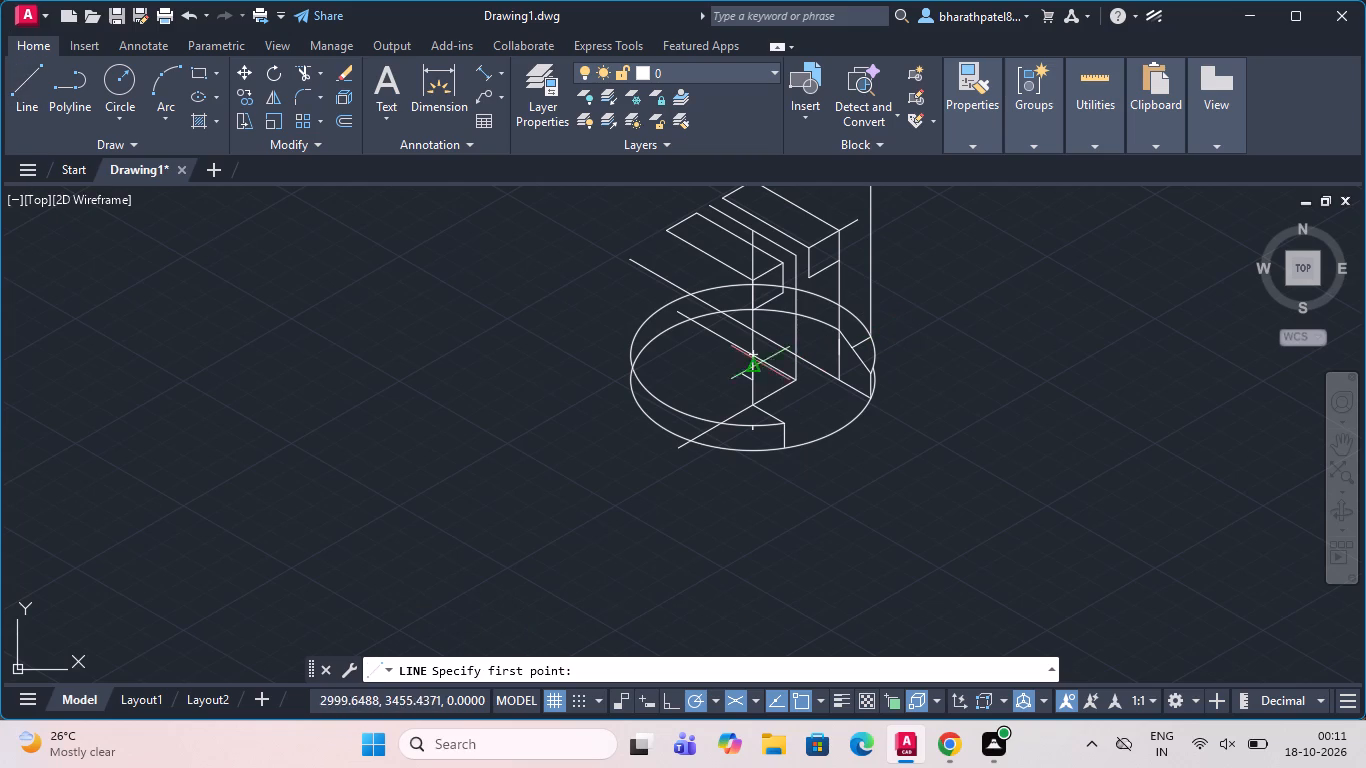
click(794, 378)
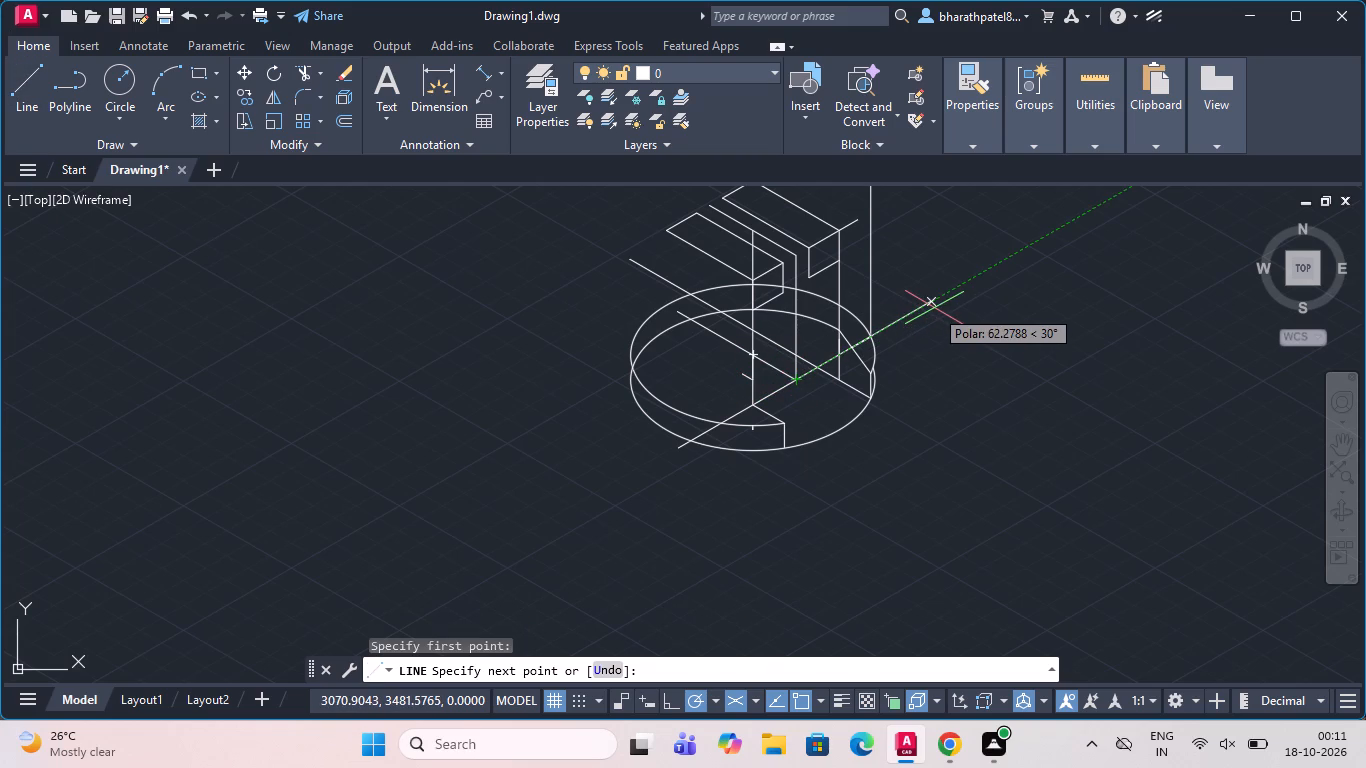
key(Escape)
Draw a 105-unit line from the top end of the central vertical line down past the front of the circular base.
scroll(928, 306, down, 1)
scroll(925, 306, up, 2)
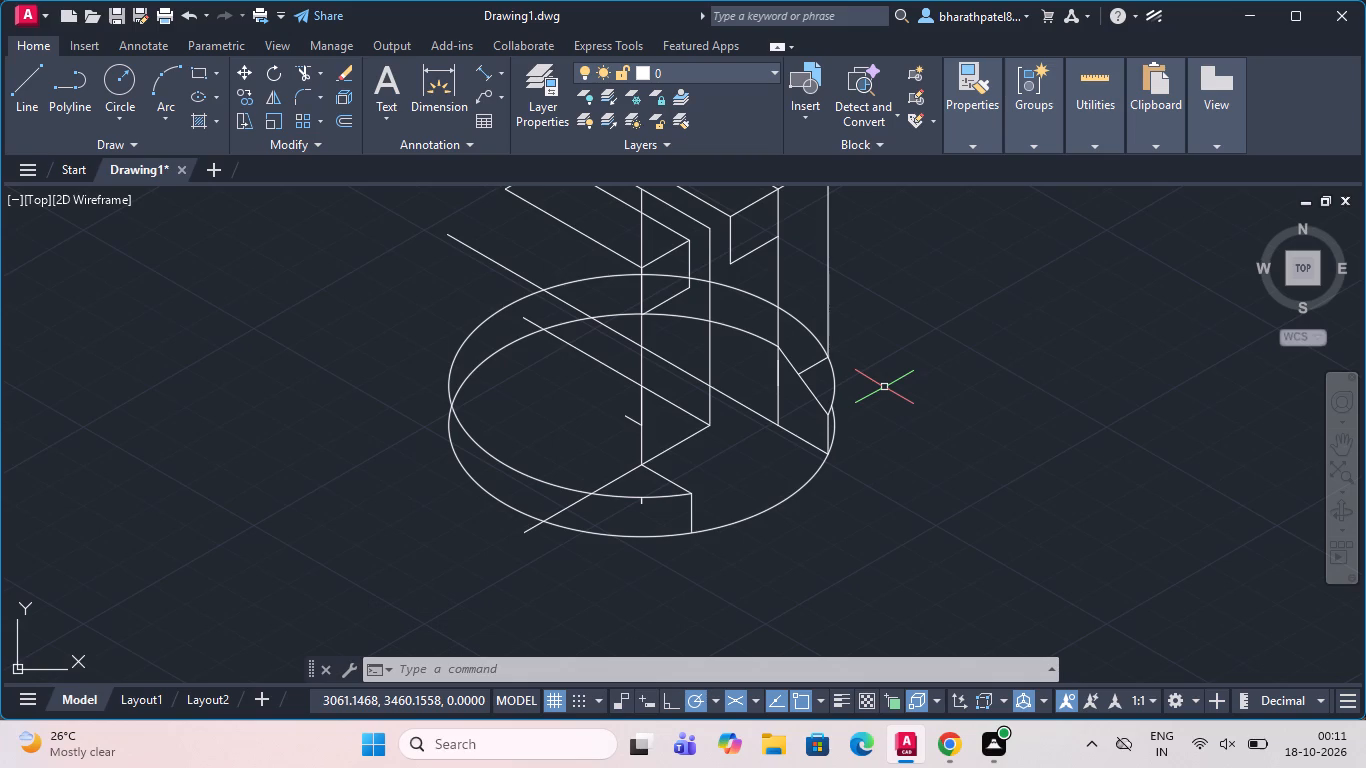
scroll(880, 388, down, 2)
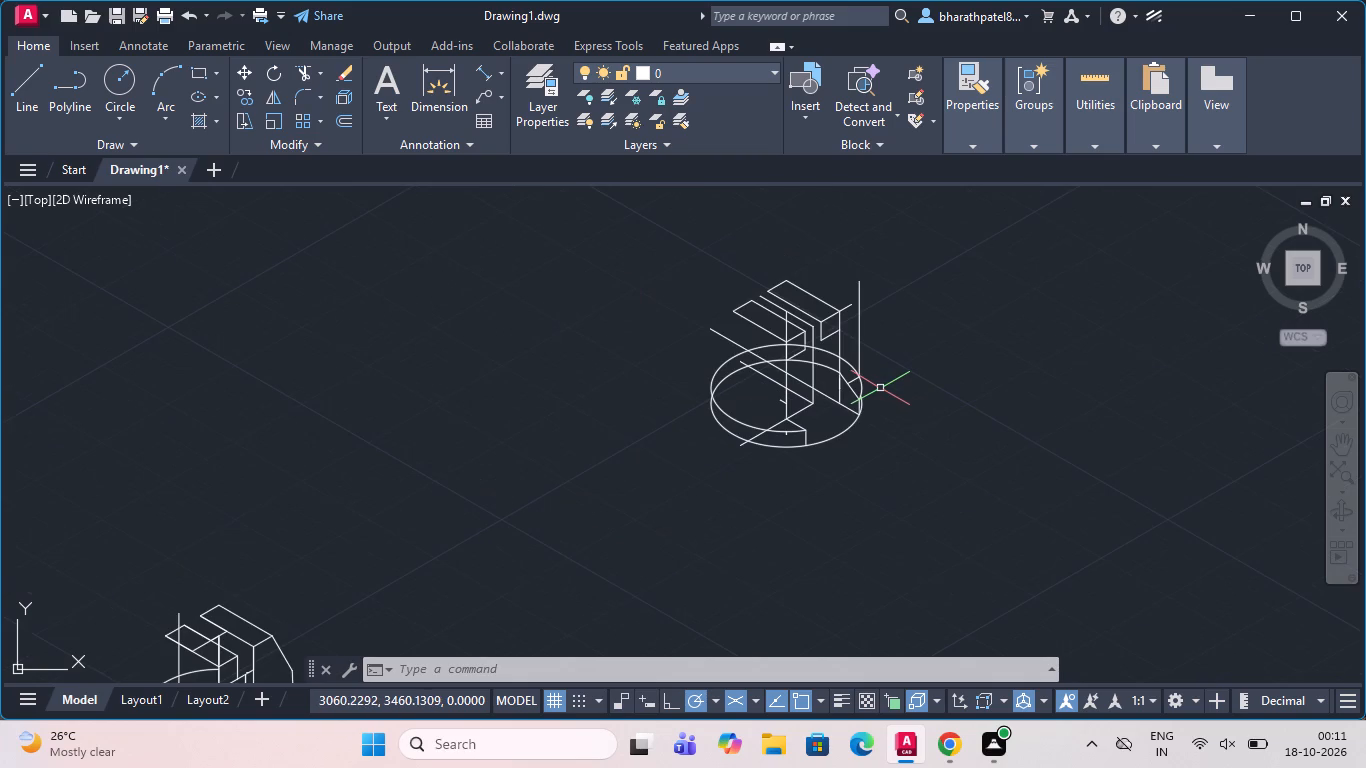
click(15, 71)
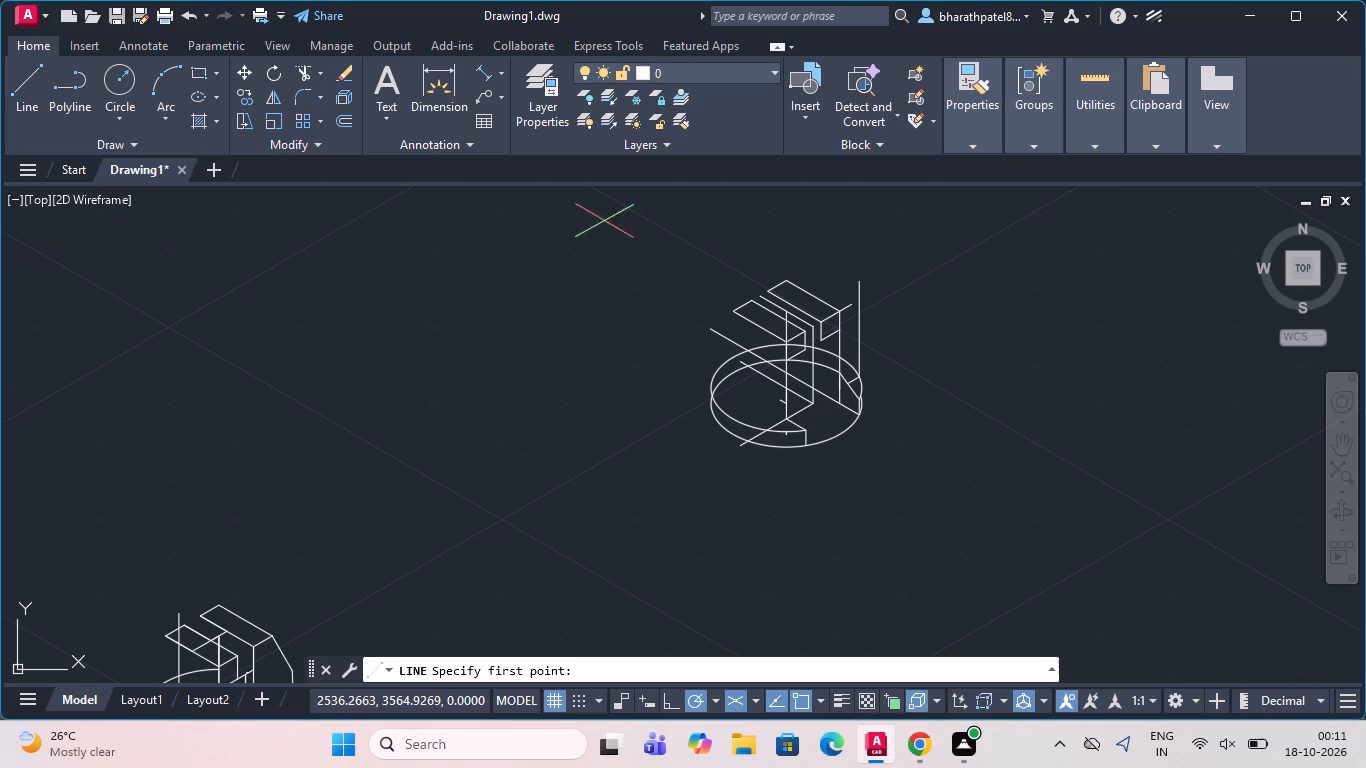
scroll(817, 380, up, 3)
scroll(810, 361, down, 2)
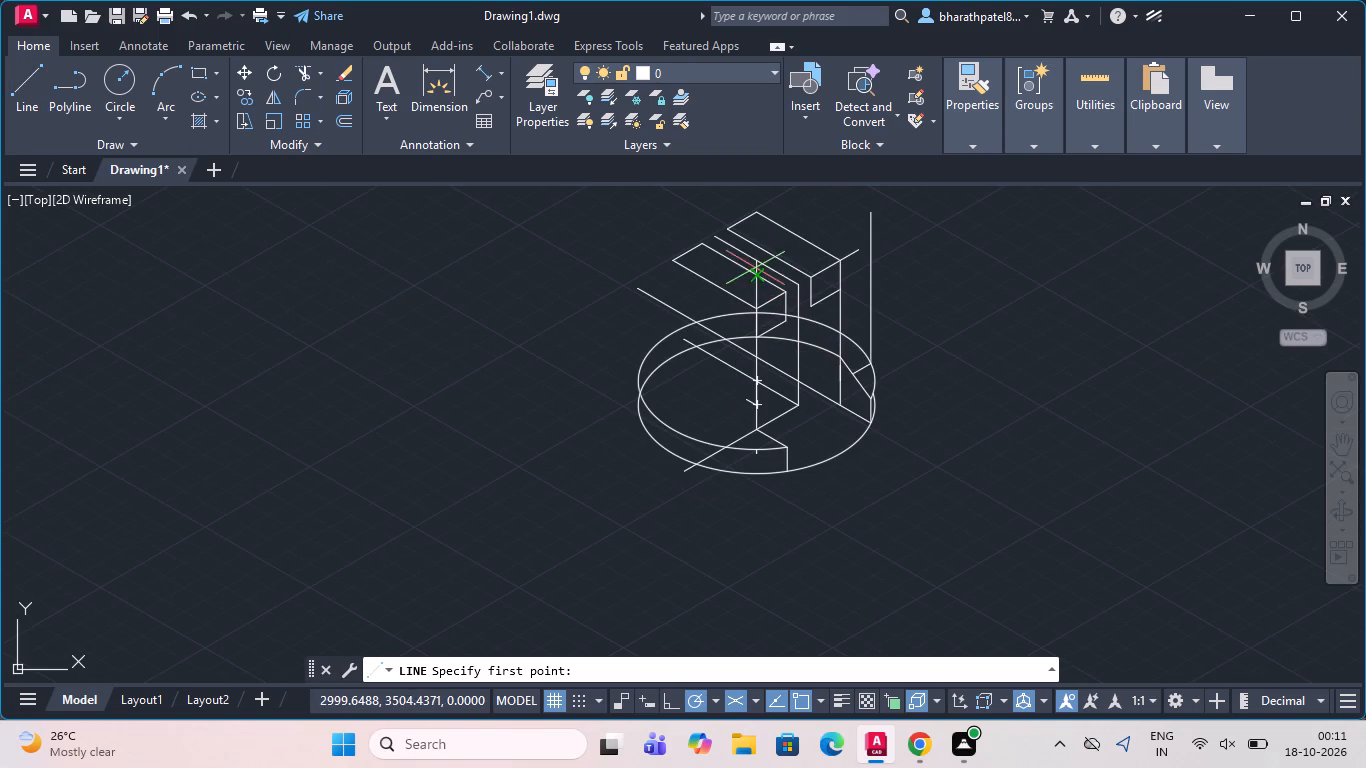
click(755, 260)
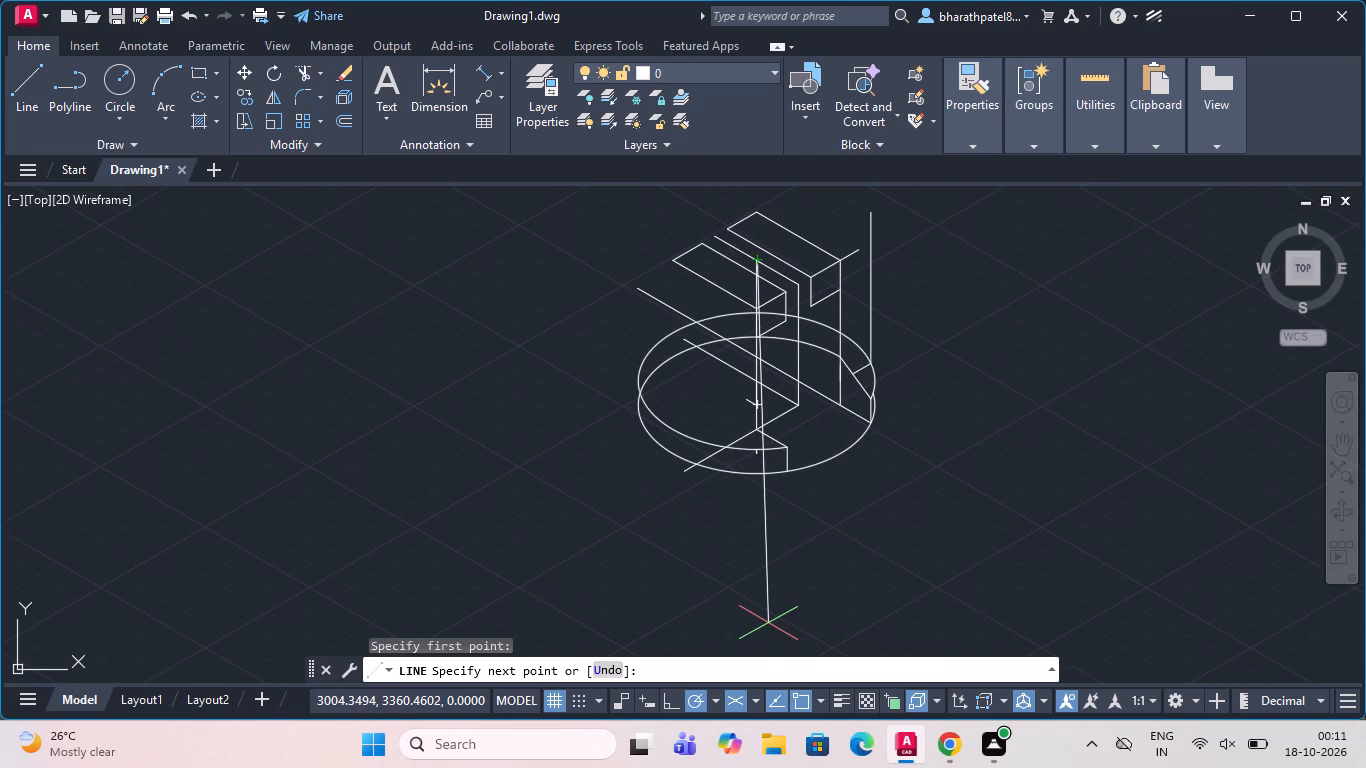
text(10)
key(5)
key(Return)
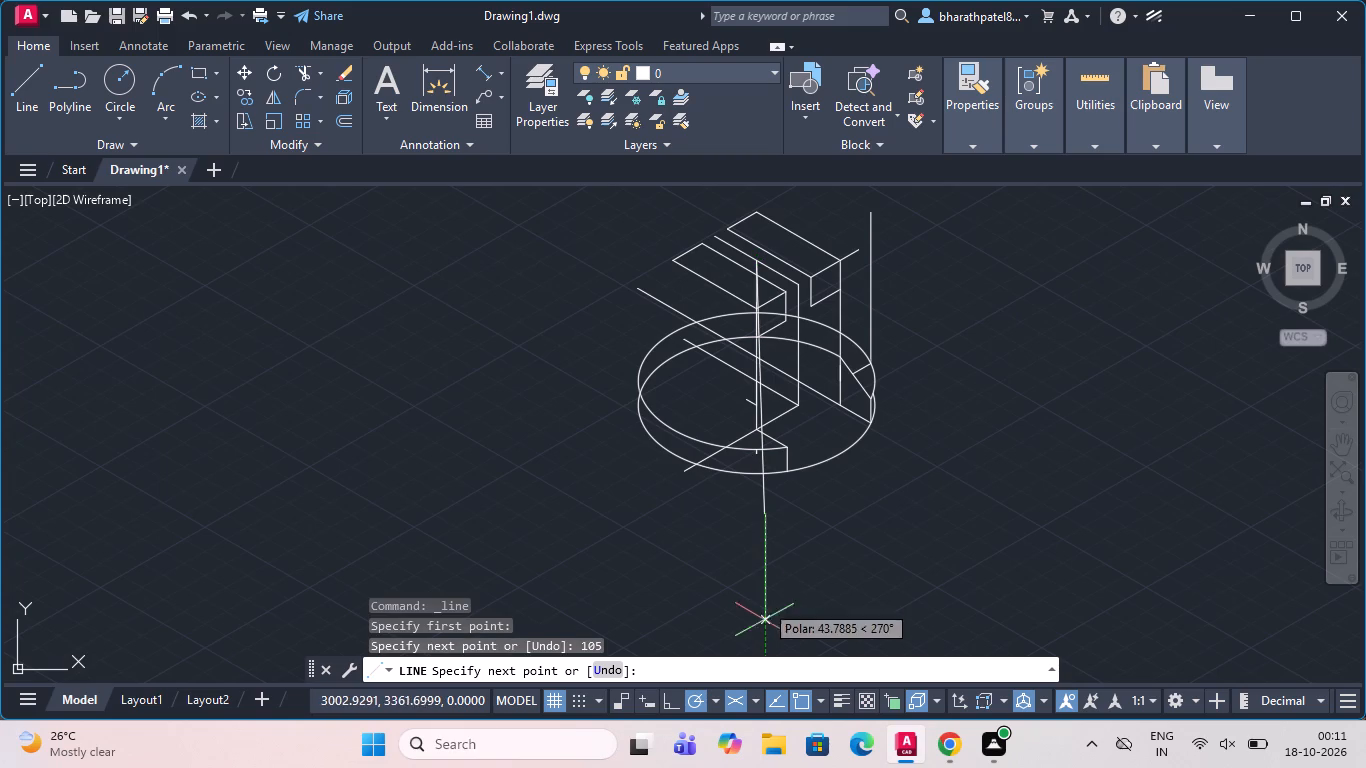
key(Escape)
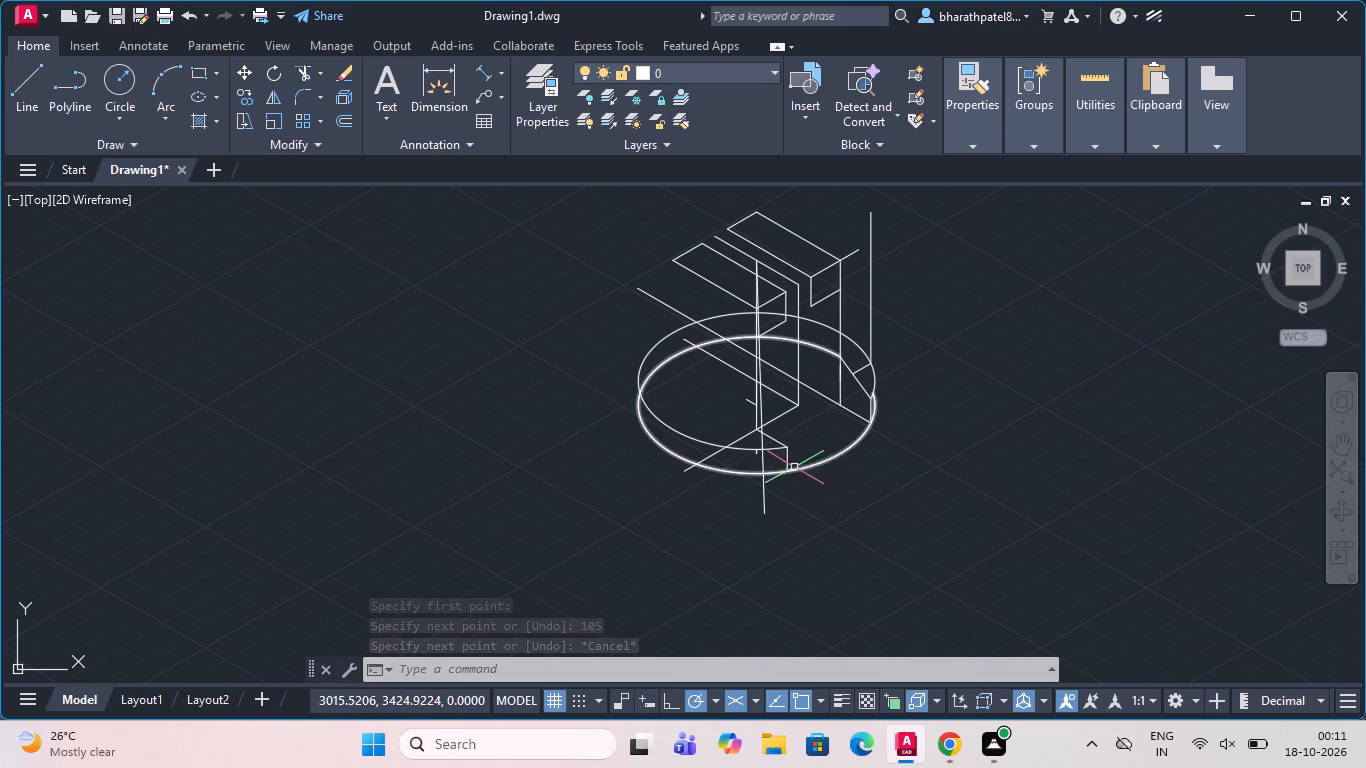
Draw a 30-unit line from the 105-unit line's lower end back up along it, finishing with a short horizontal segment at 180°.
scroll(794, 466, up, 2)
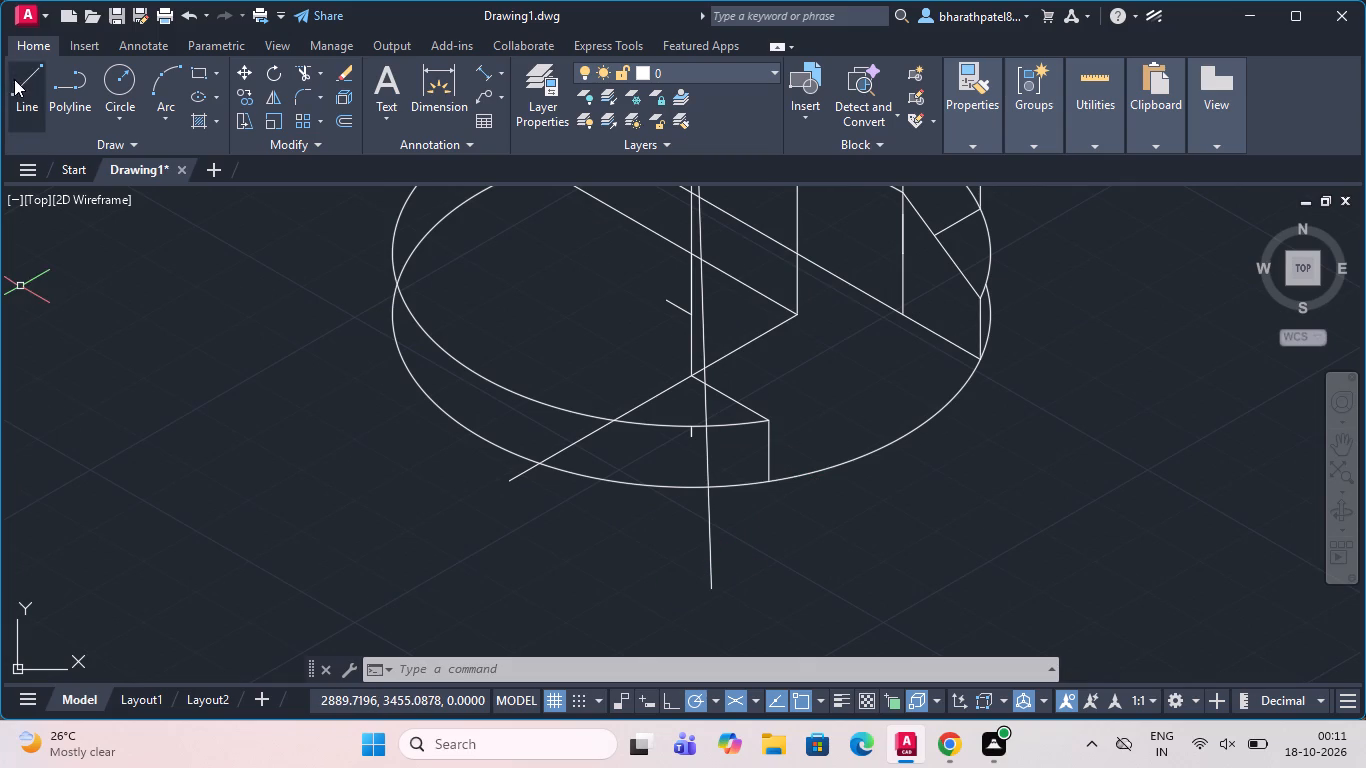
click(14, 79)
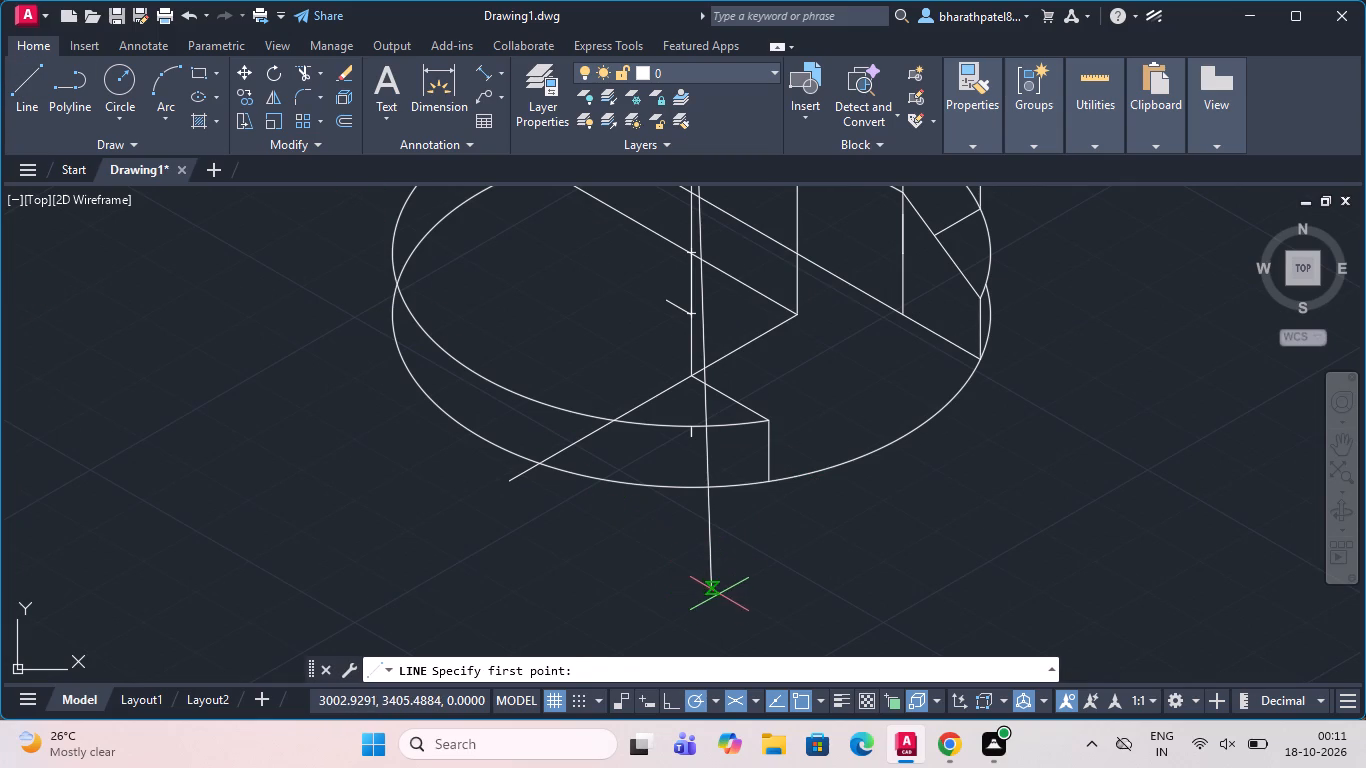
click(715, 590)
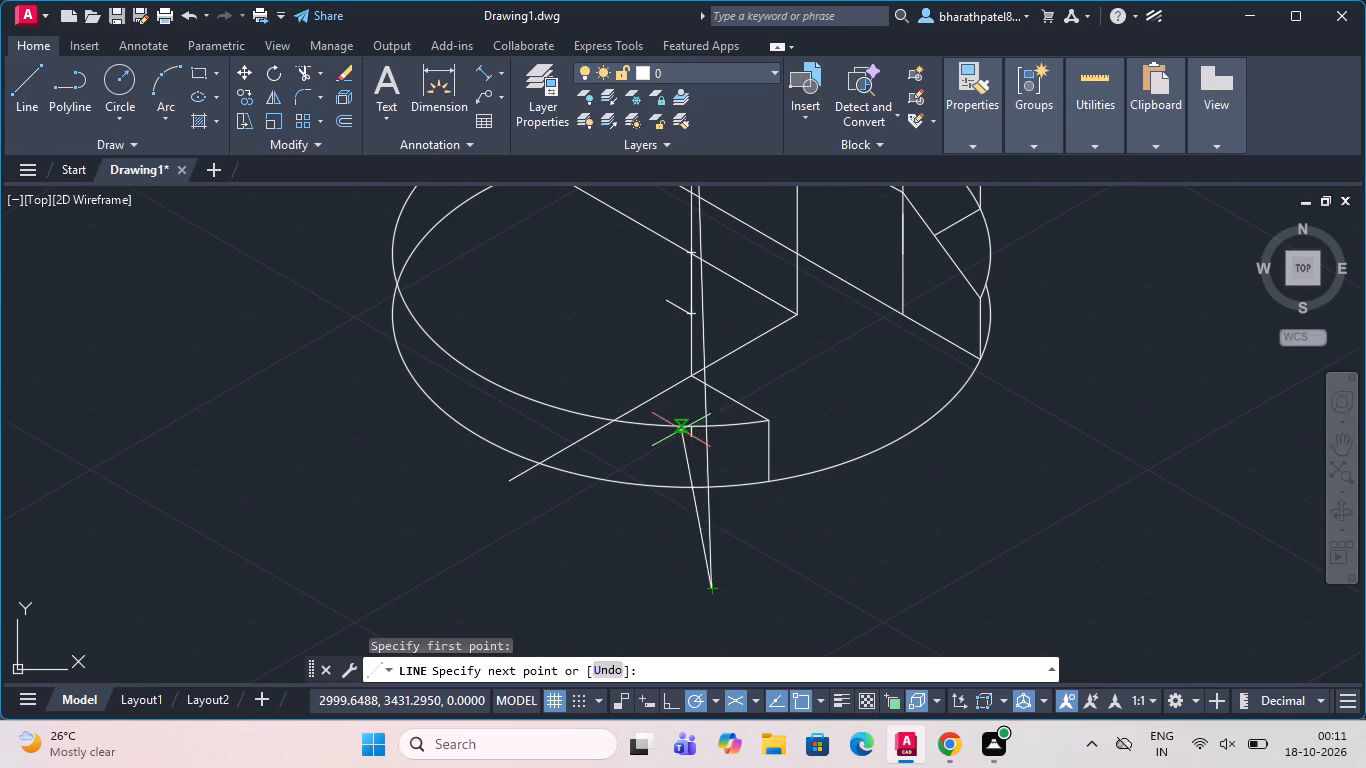
text(30)
key(Return)
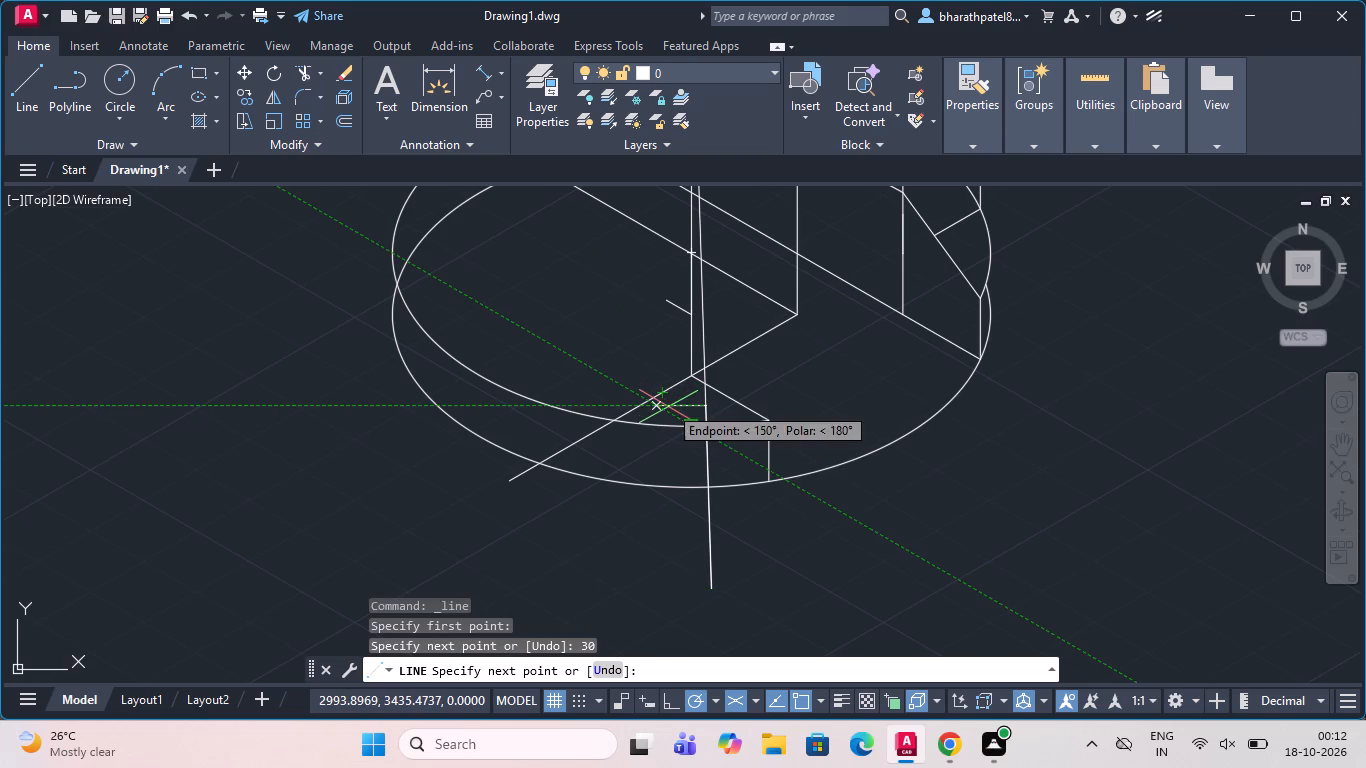
click(668, 407)
key(Escape)
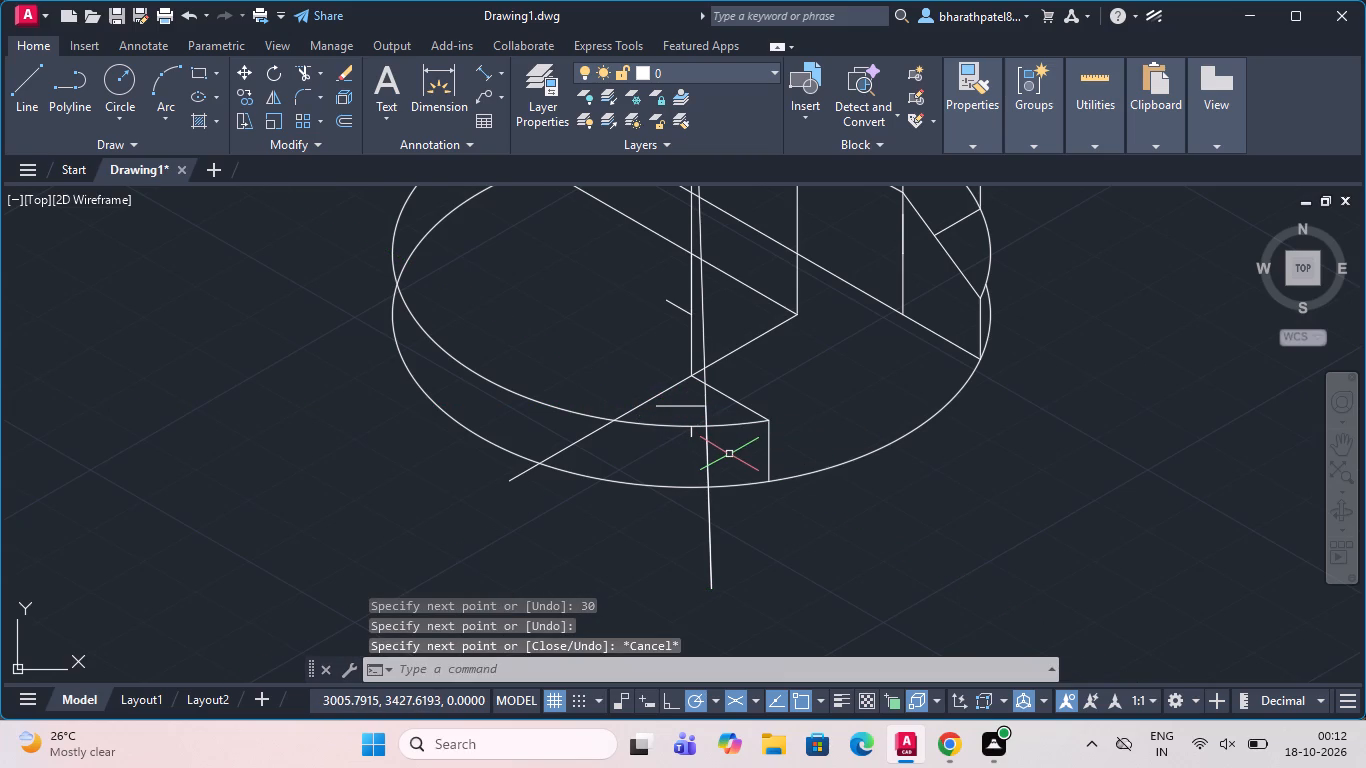
Draw an isocircle of diameter 80 centred where the short horizontal segment meets the 105-unit line.
text(ell)
key(Return)
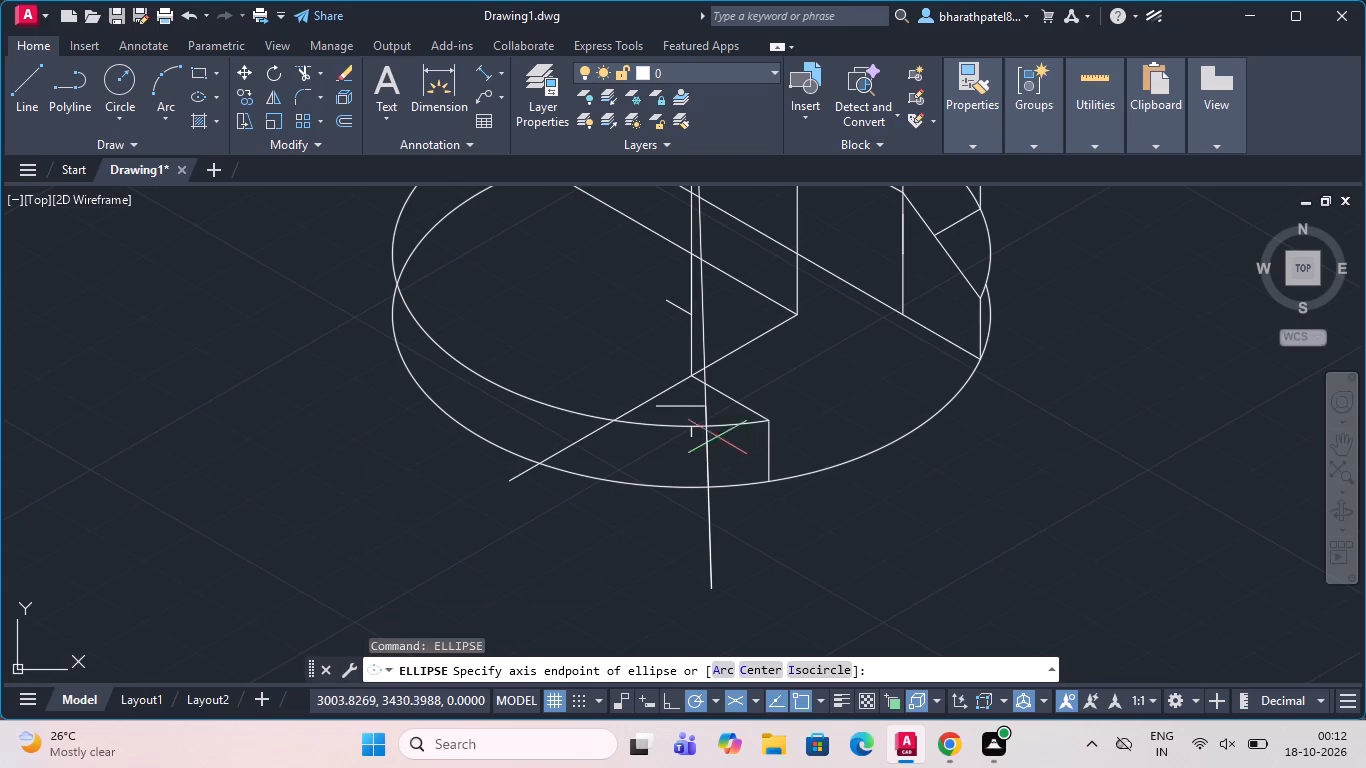
click(801, 667)
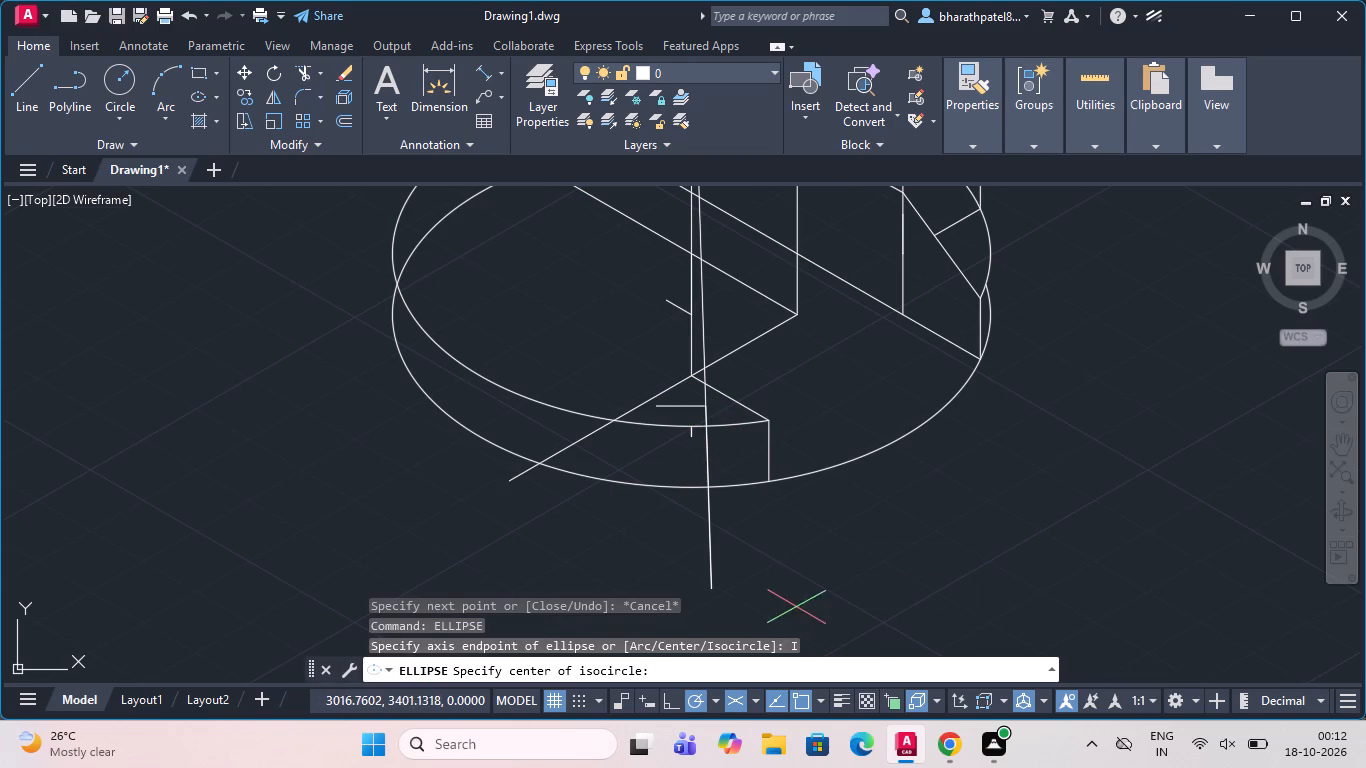
click(704, 405)
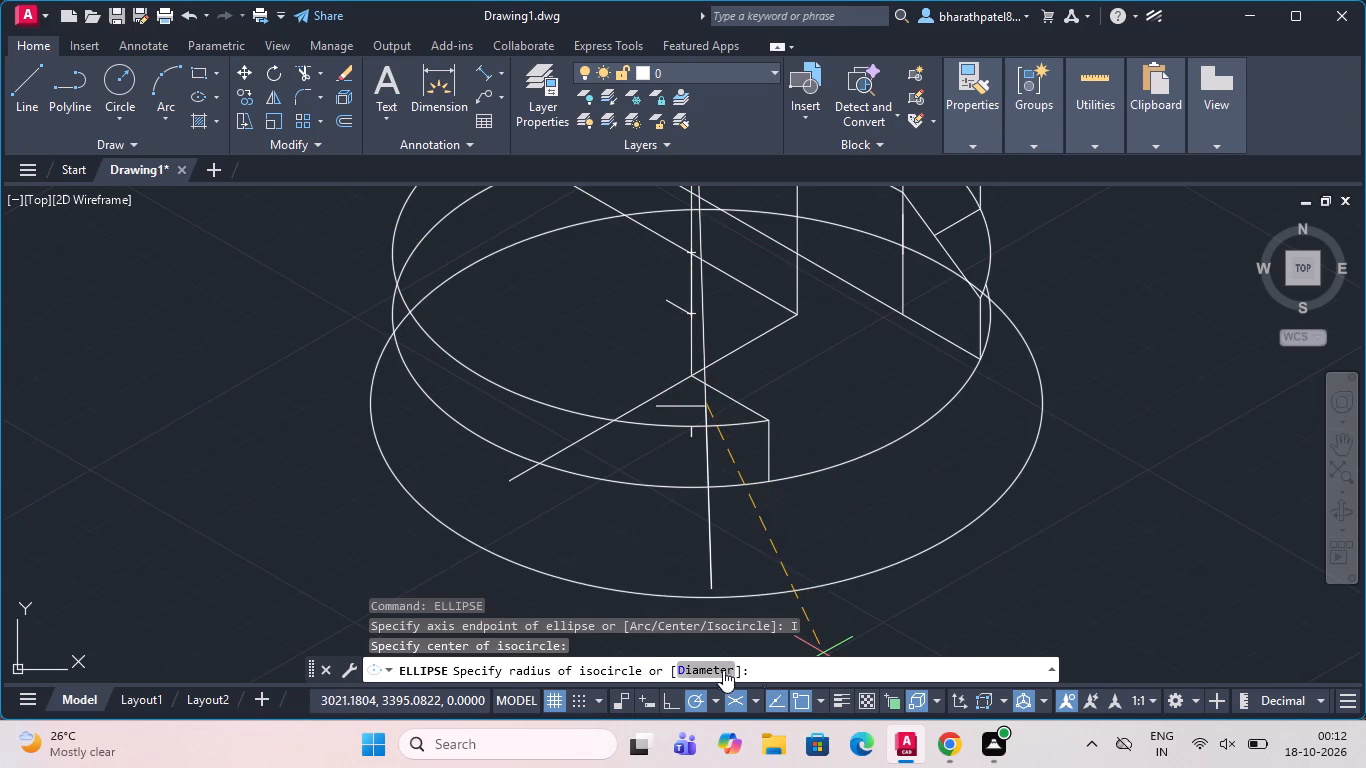
click(720, 669)
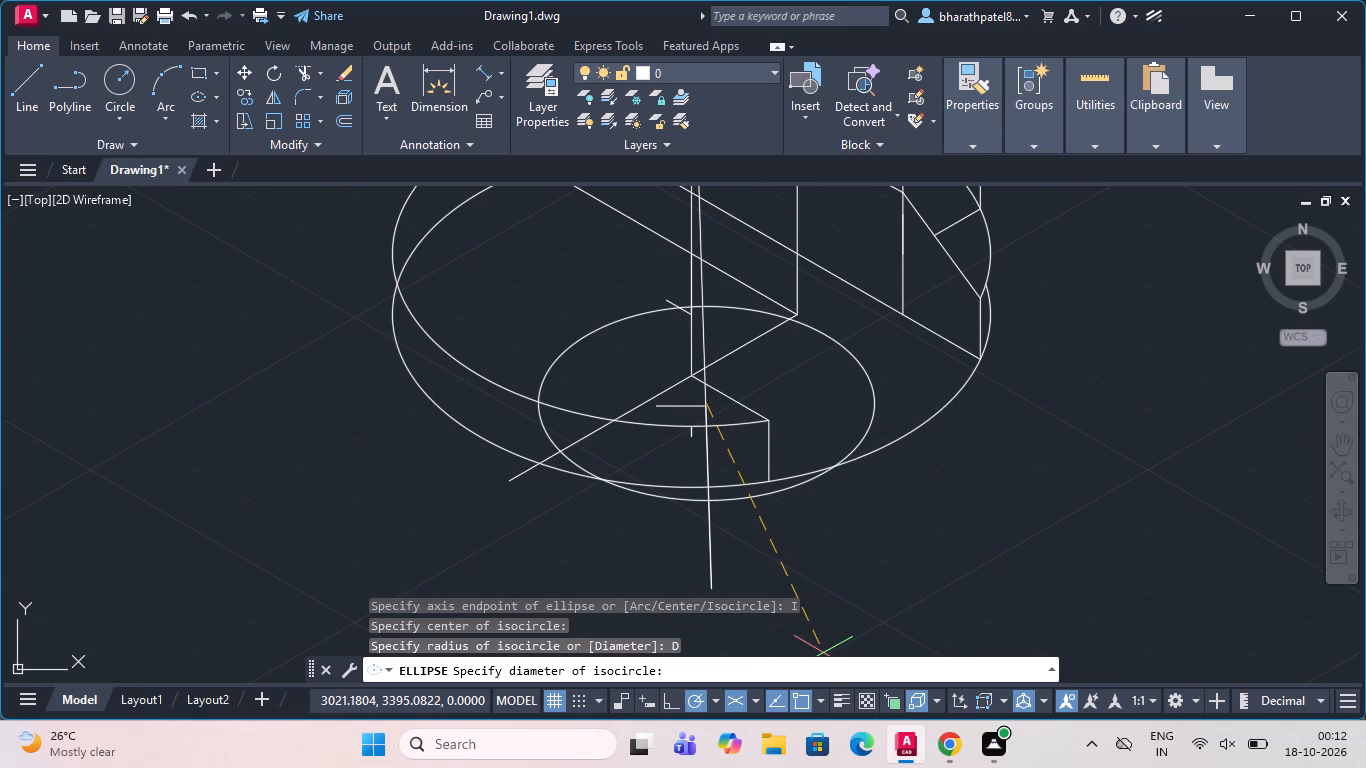
key(8)
key(0)
key(Return)
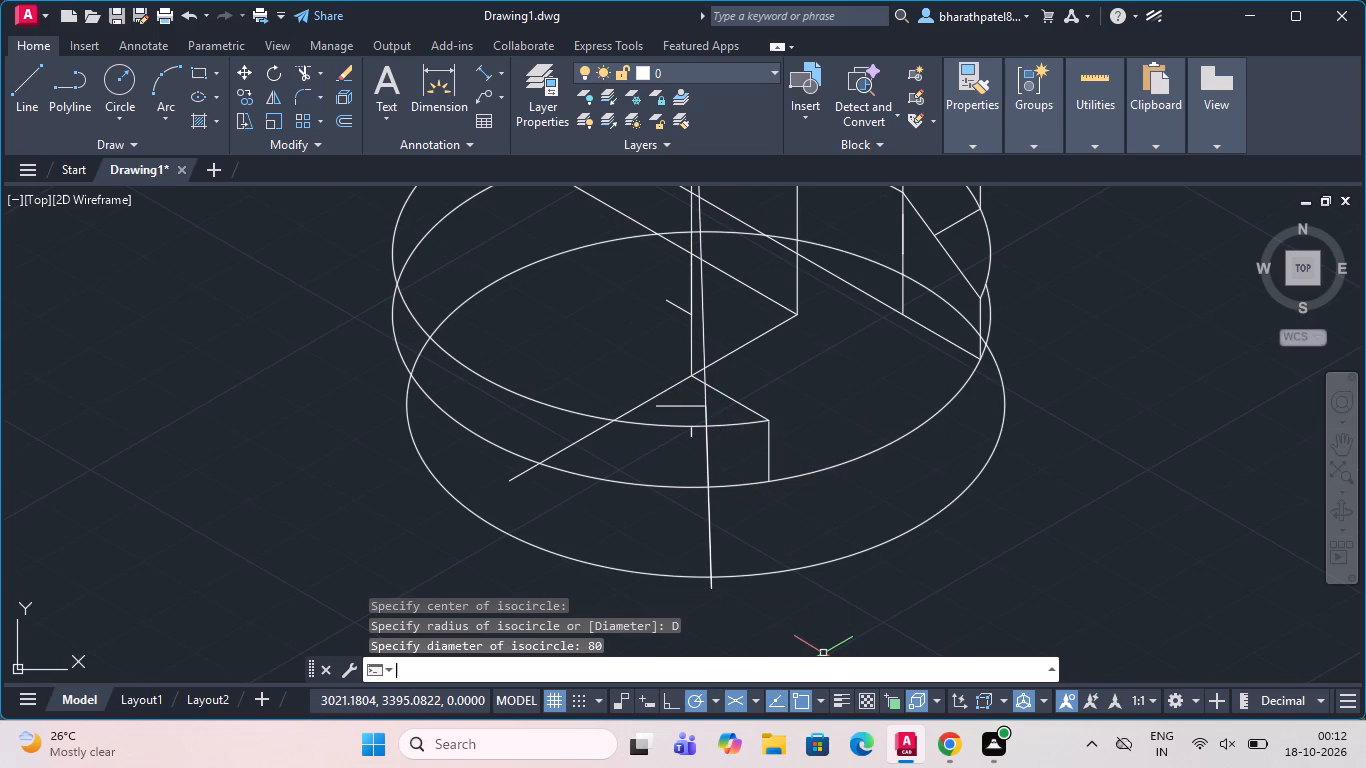
Measure the outer vertical edge from the rear slotted block's top corner down to the top of the slanted line.
scroll(717, 662, down, 1)
scroll(744, 542, down, 1)
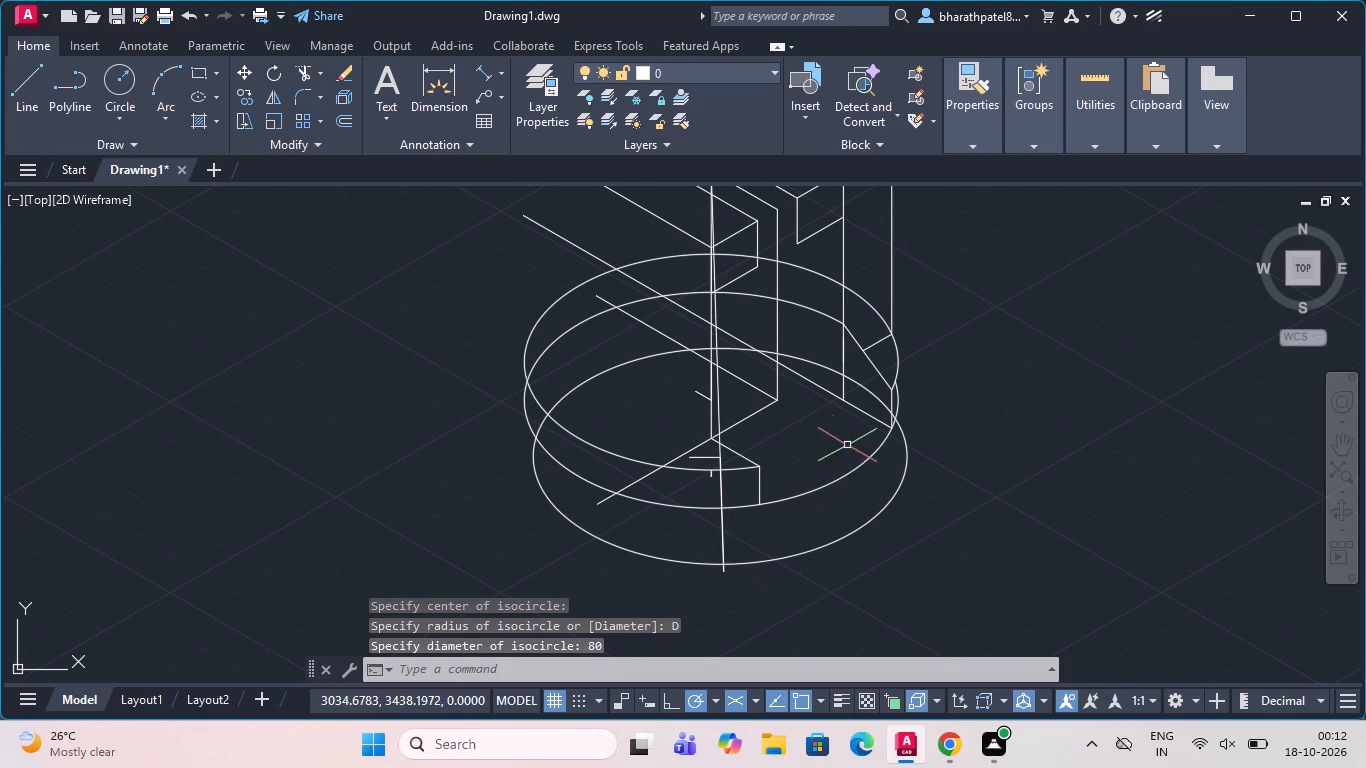
scroll(919, 361, up, 3)
scroll(914, 361, down, 2)
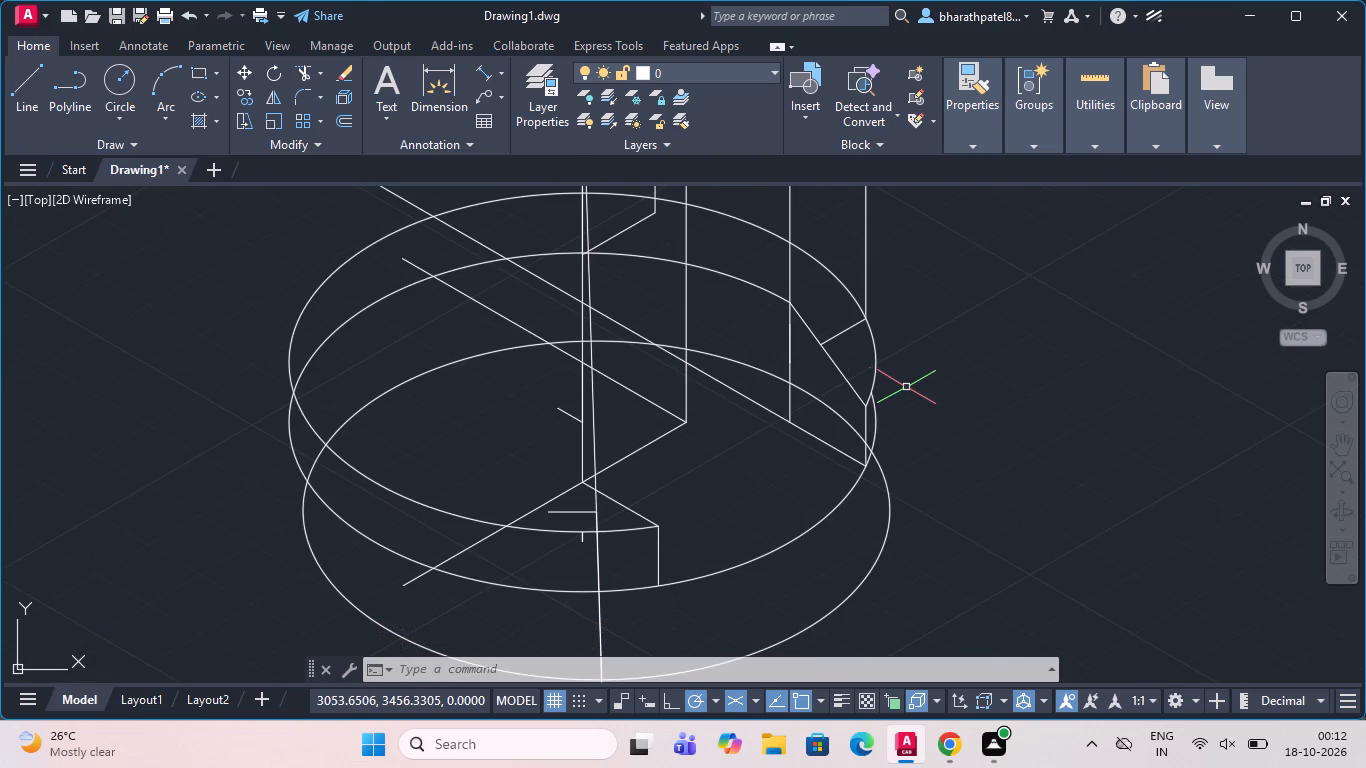
click(471, 64)
scroll(715, 613, down, 2)
scroll(749, 427, up, 2)
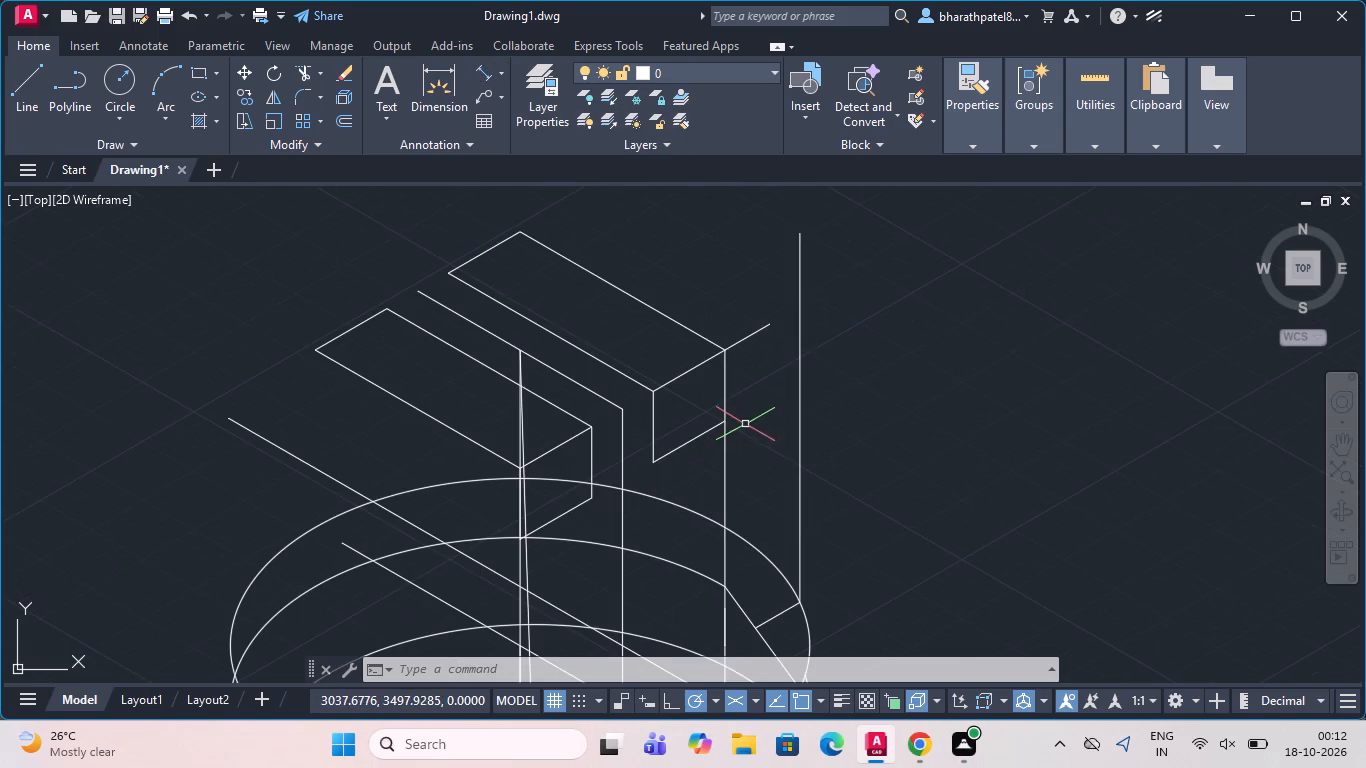
click(476, 69)
click(726, 353)
scroll(728, 498, down, 2)
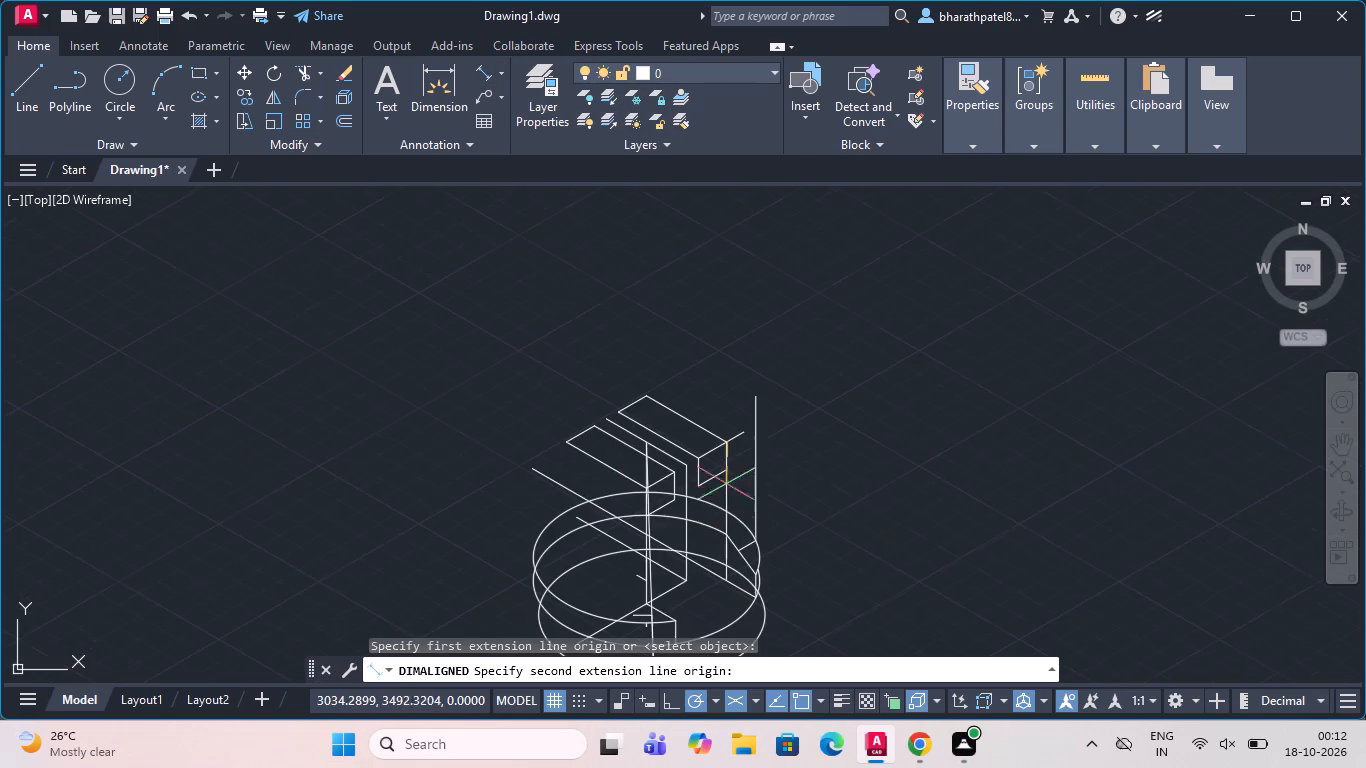
scroll(724, 556, up, 3)
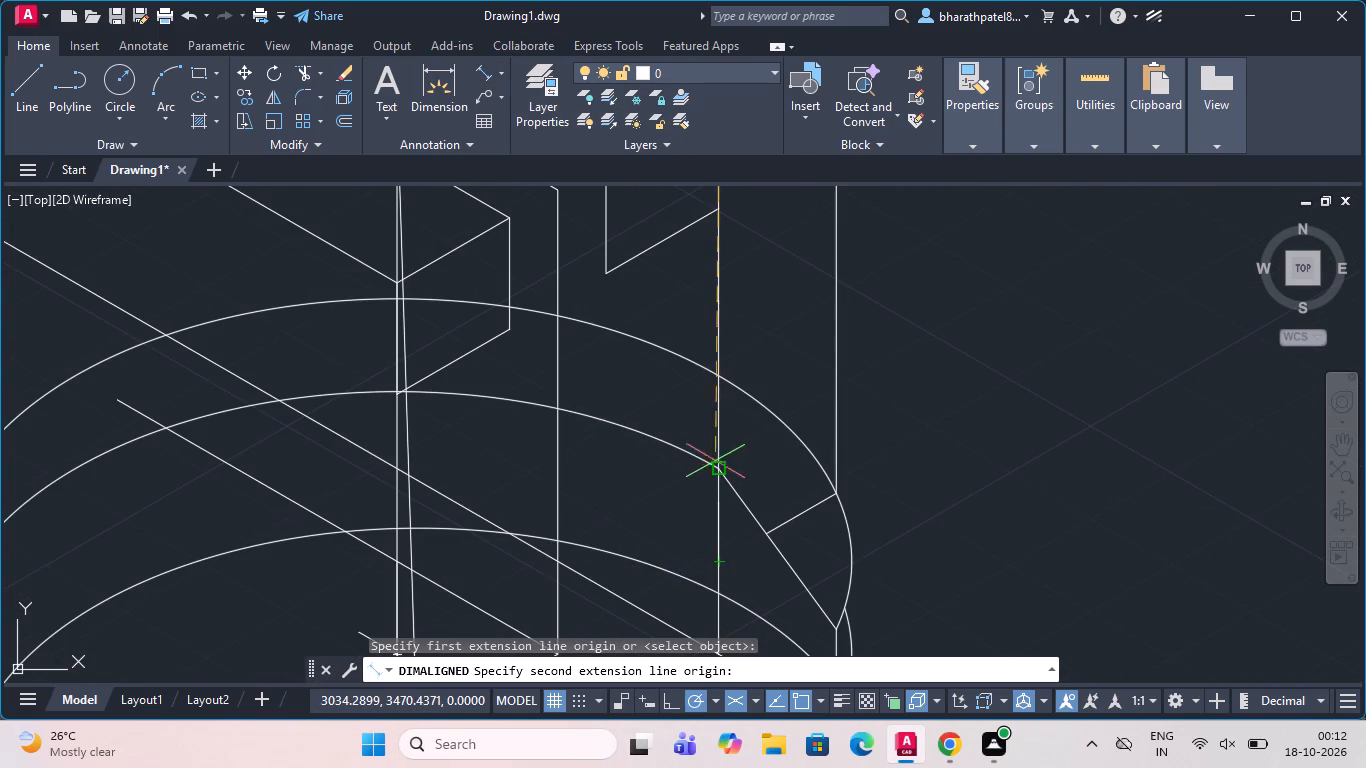
click(713, 471)
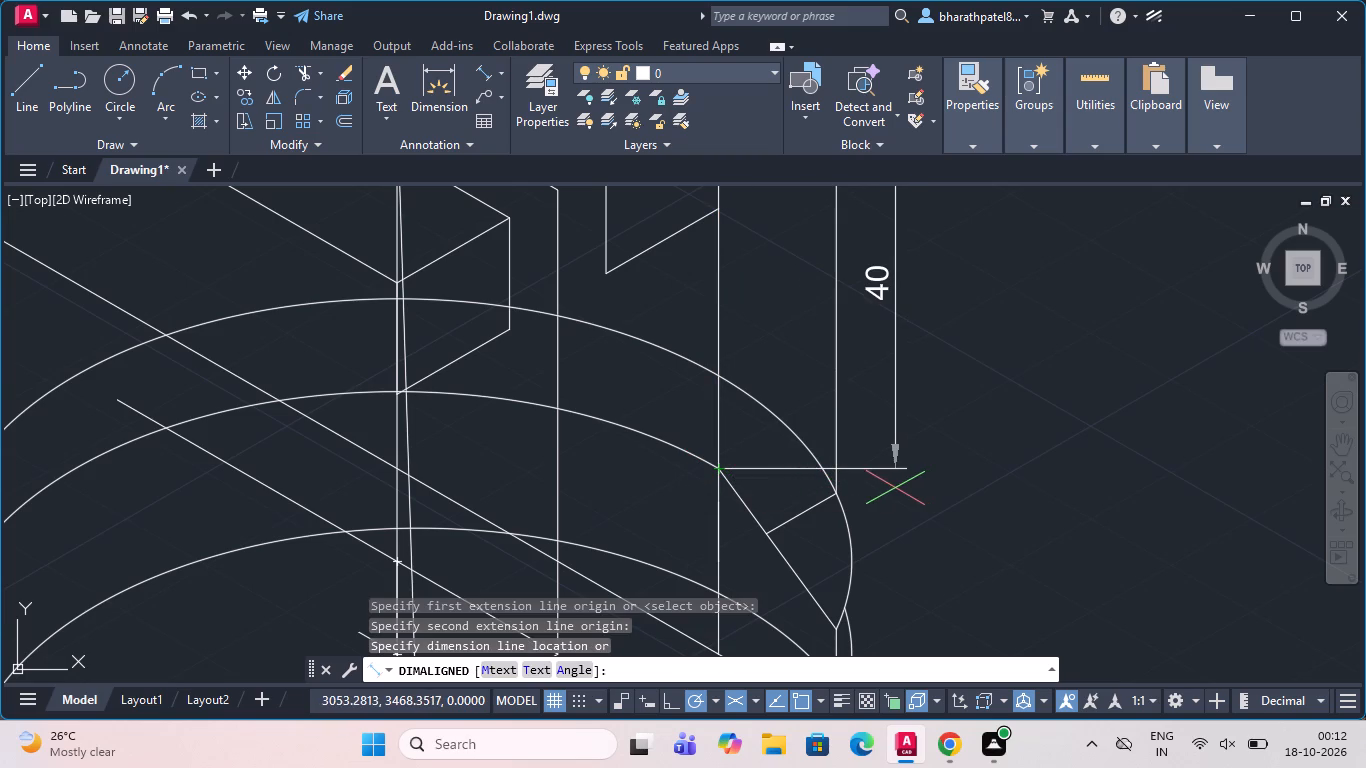
key(Escape)
Measure from the same top corner down the vertical edge to its crossing with the new 80-diameter isocircle.
click(483, 68)
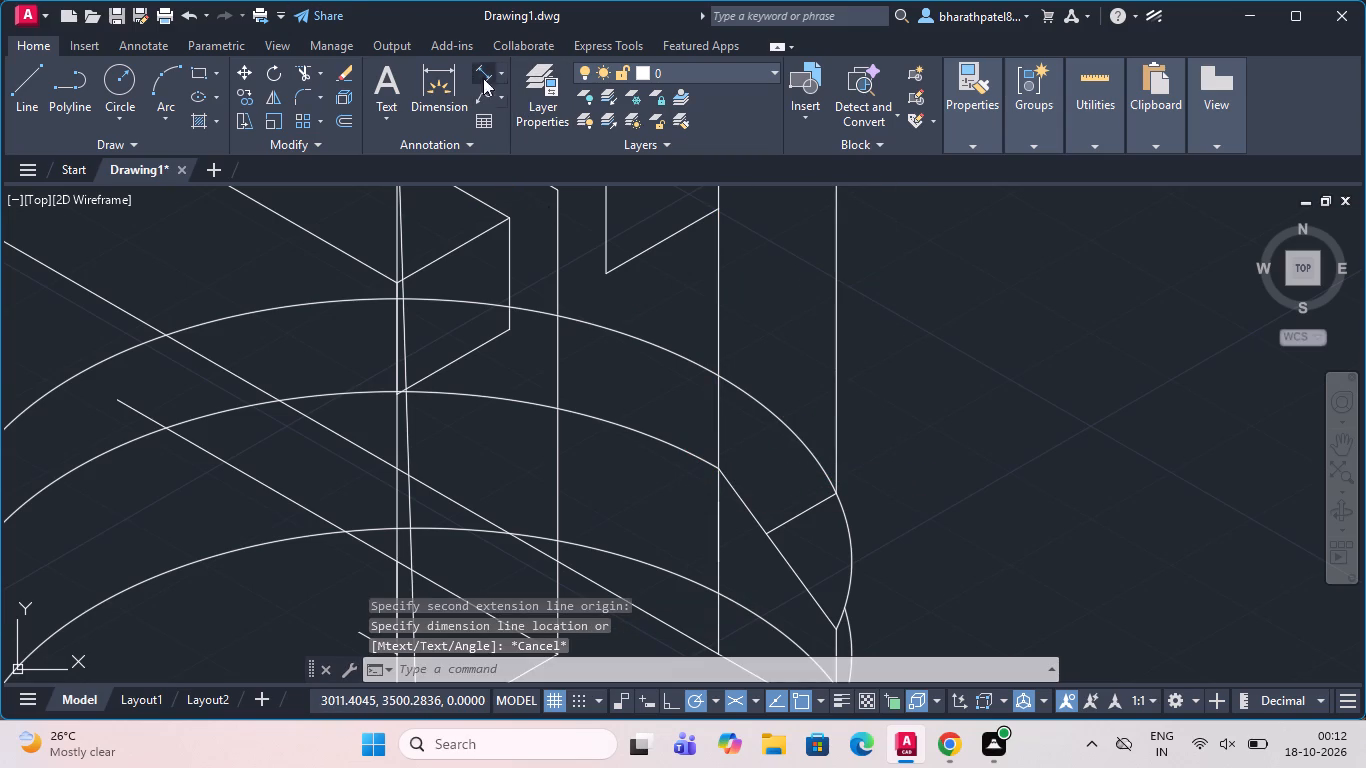
scroll(702, 425, down, 3)
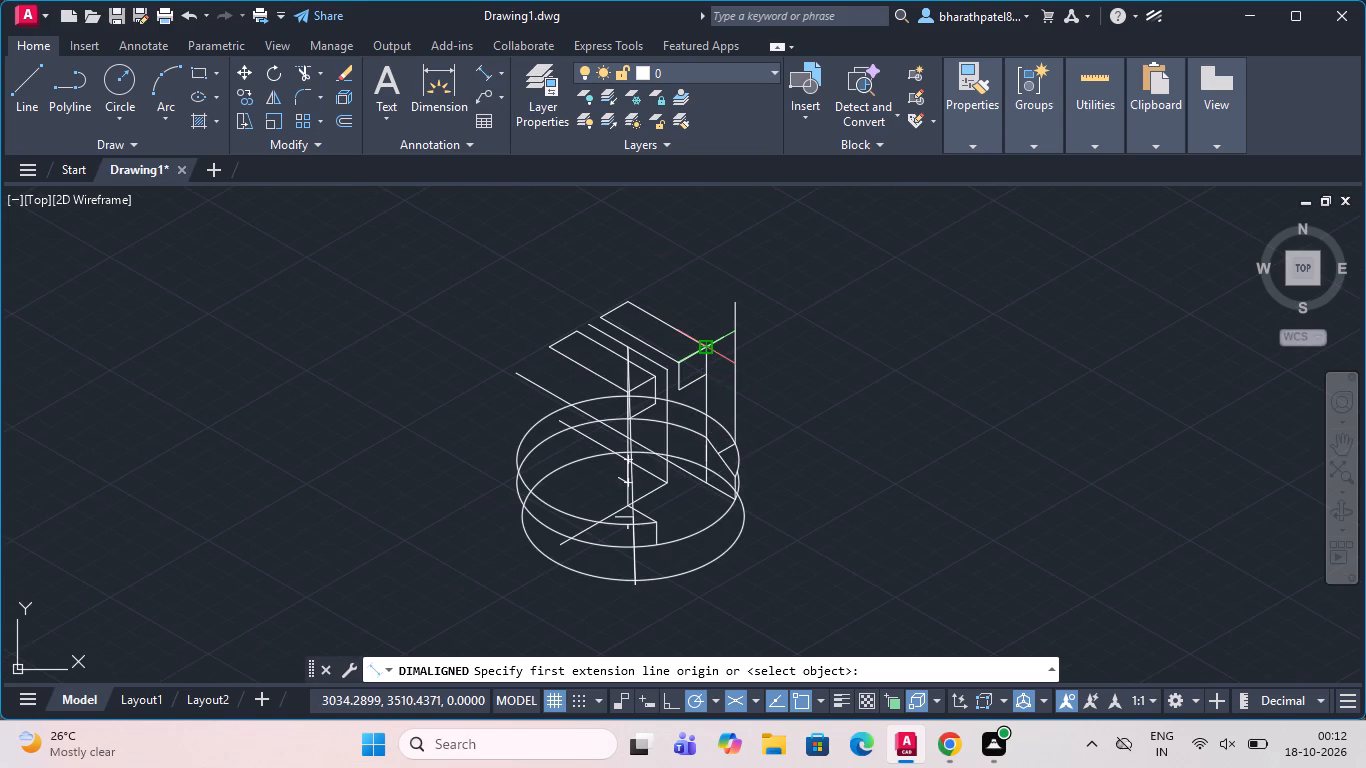
scroll(701, 345, up, 2)
click(701, 348)
scroll(701, 348, down, 2)
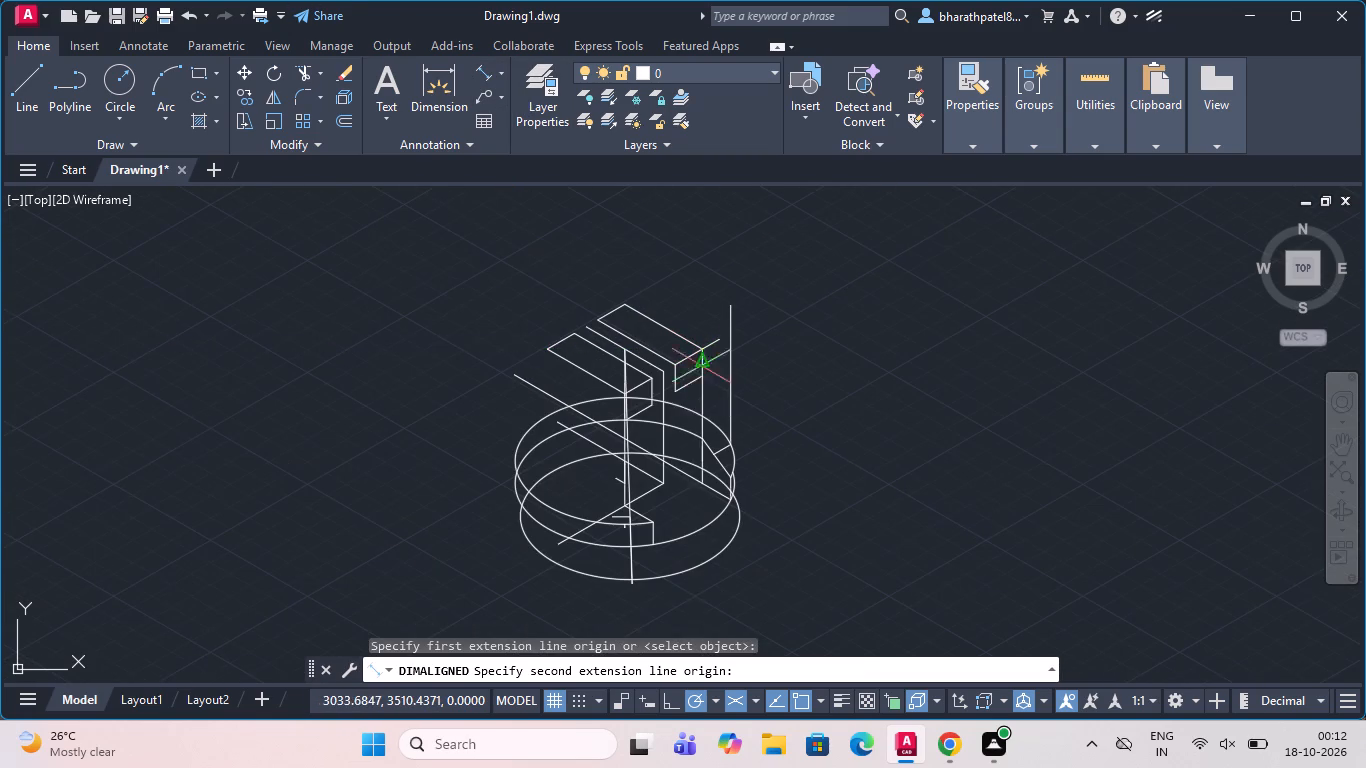
scroll(700, 438, up, 2)
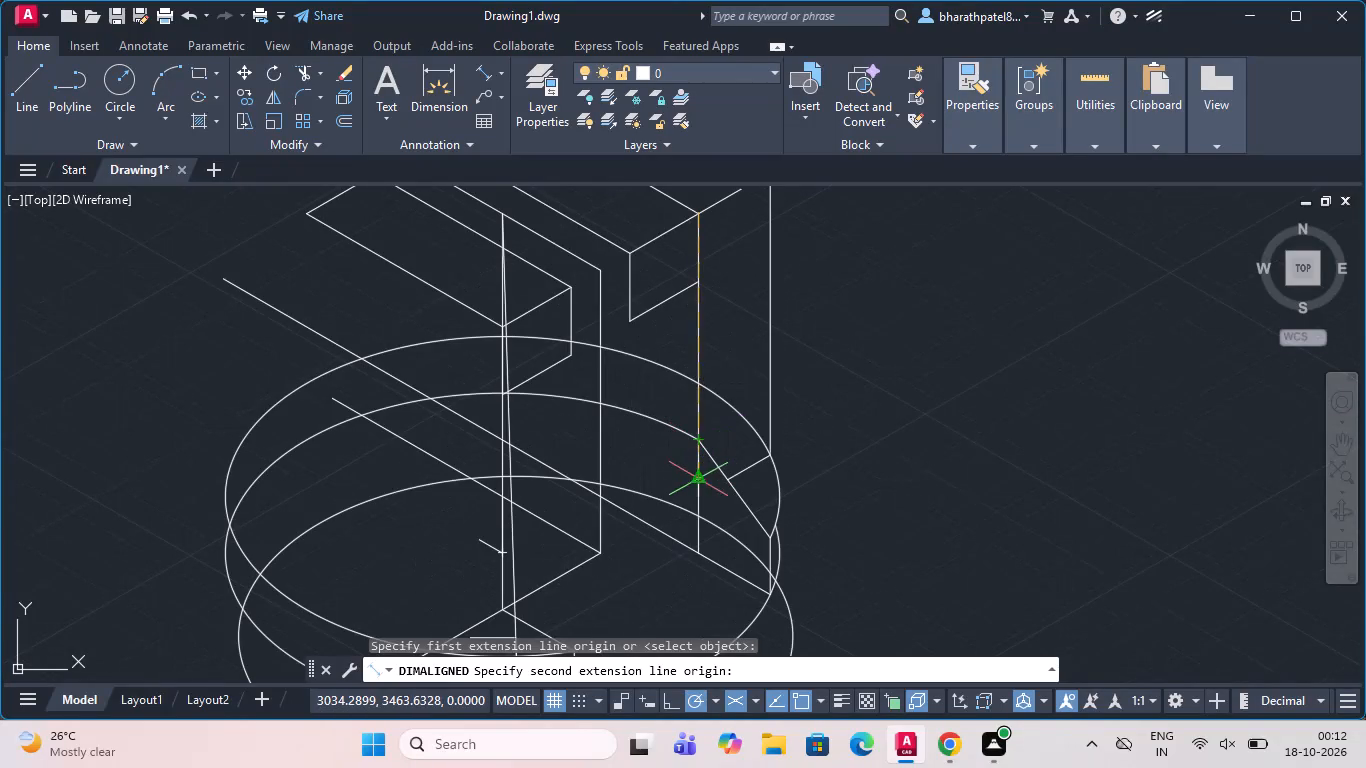
scroll(700, 521, up, 1)
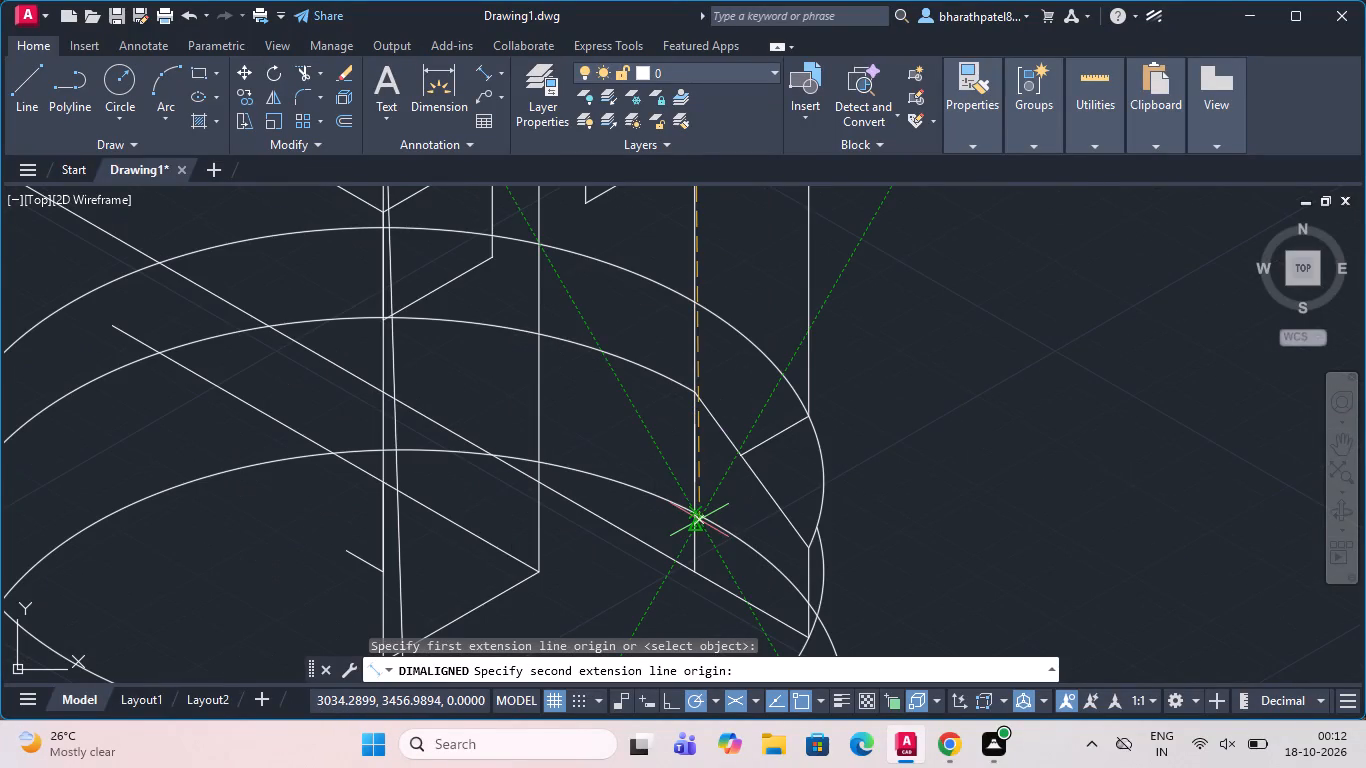
click(694, 516)
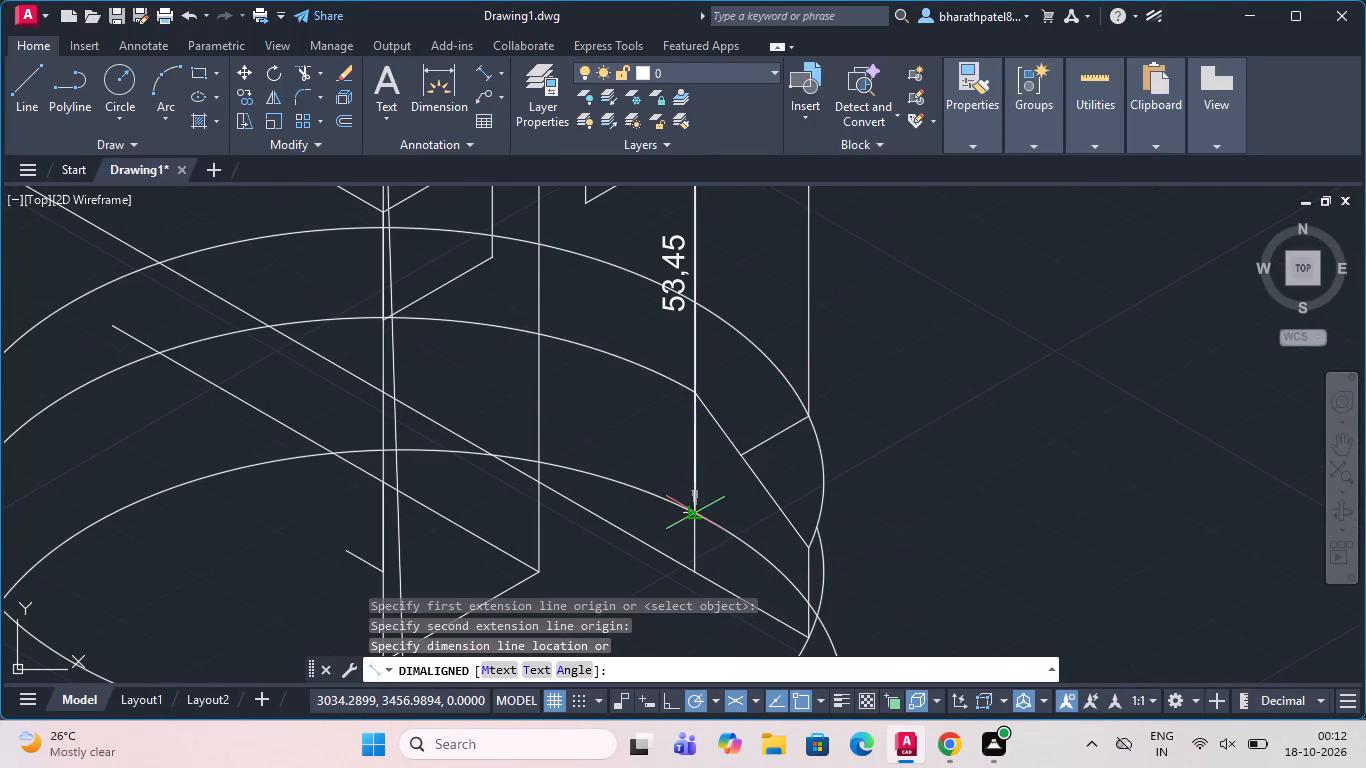
scroll(693, 516, up, 1)
key(Escape)
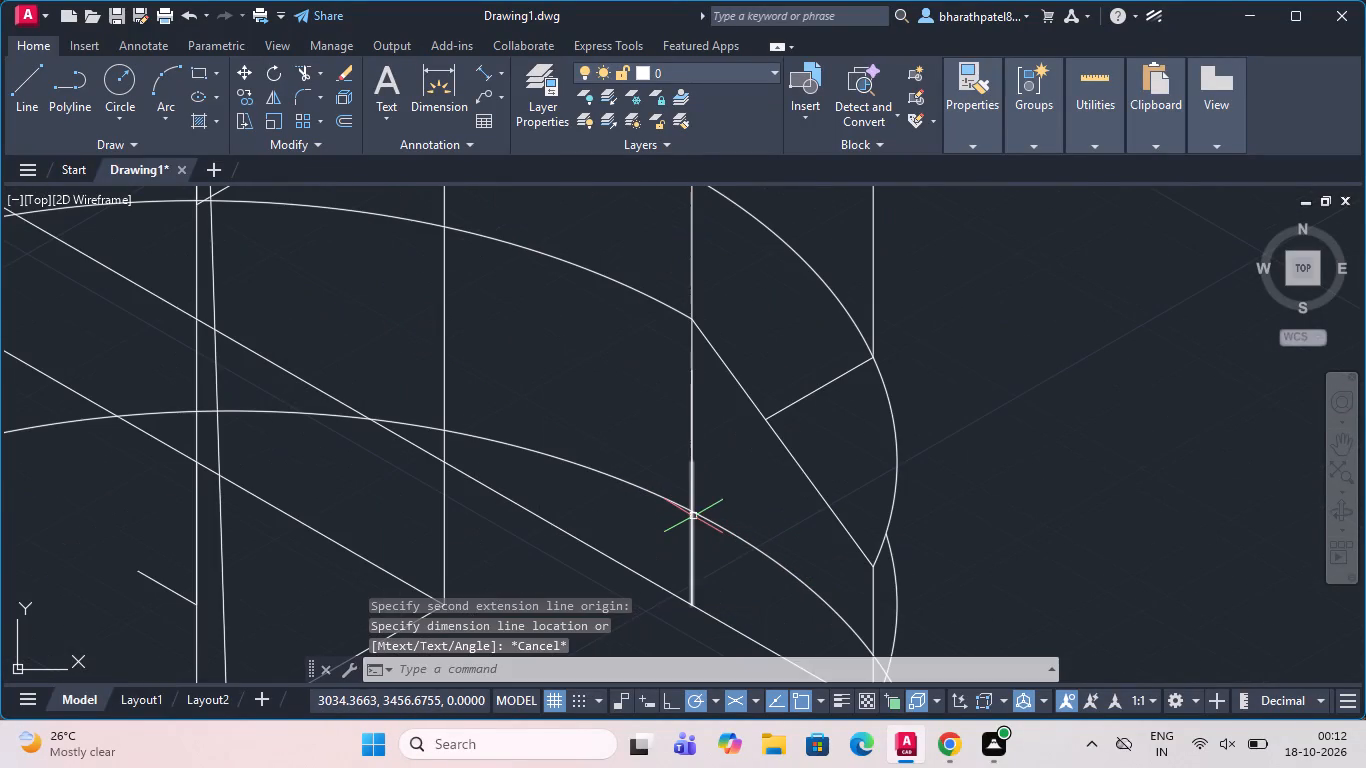
Draw a 50-unit line down from the rear block's top corner, continuing with a horizontal segment about 31 units long at 0°.
scroll(745, 516, down, 4)
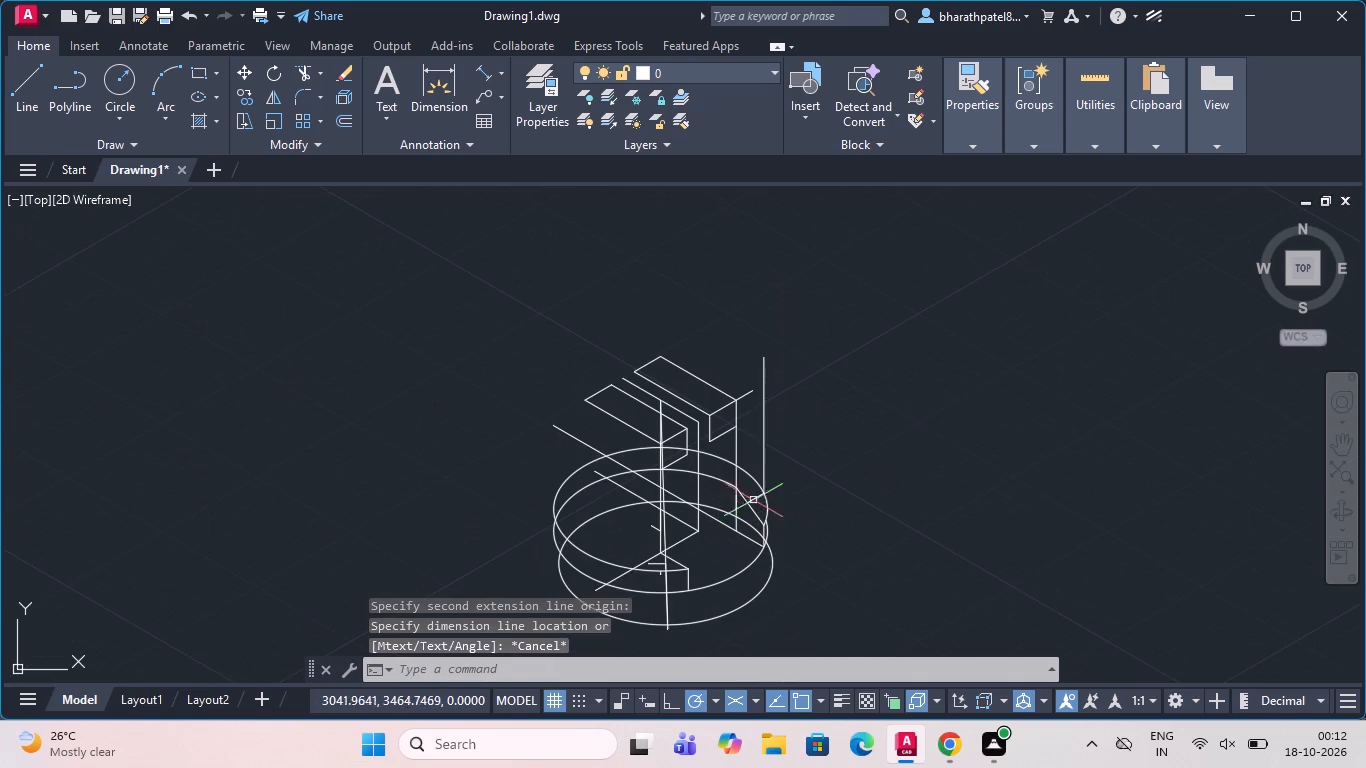
scroll(762, 483, up, 2)
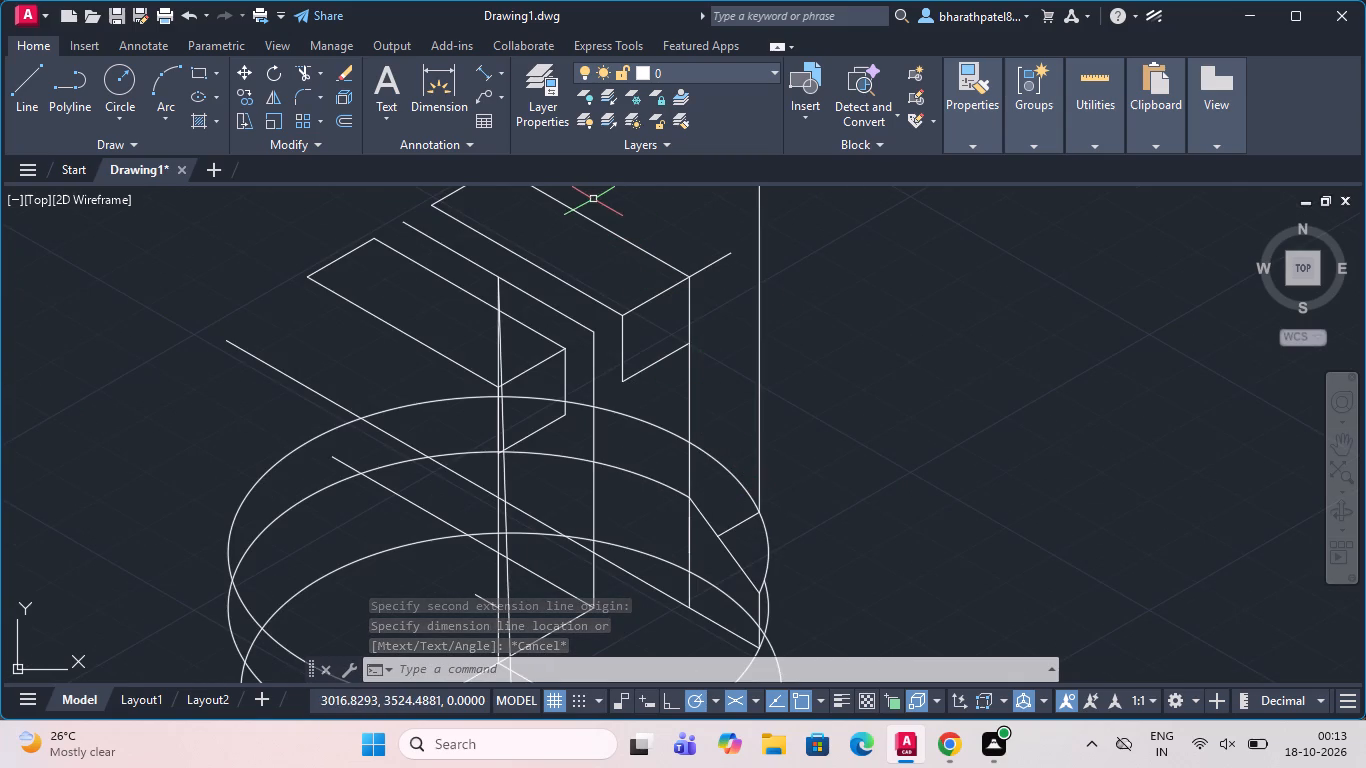
click(25, 82)
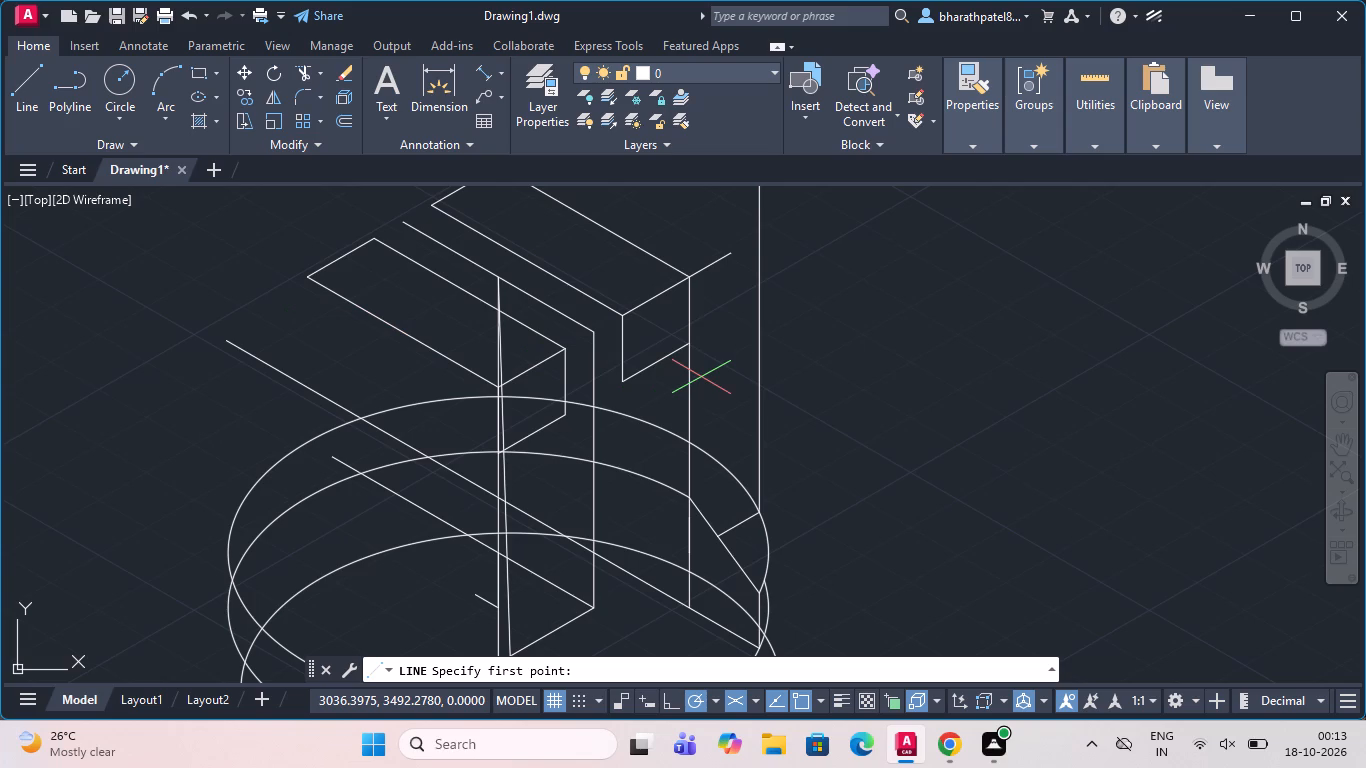
scroll(699, 378, down, 1)
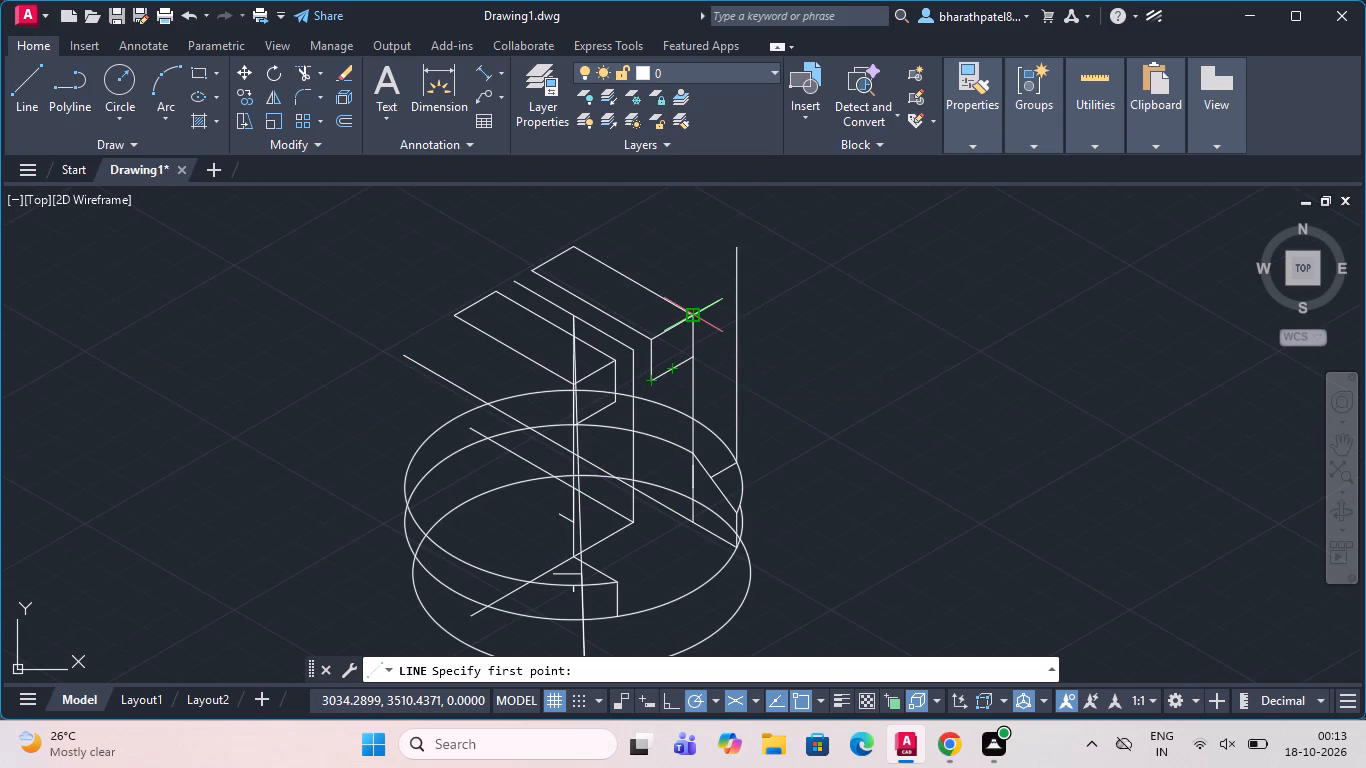
scroll(690, 316, up, 2)
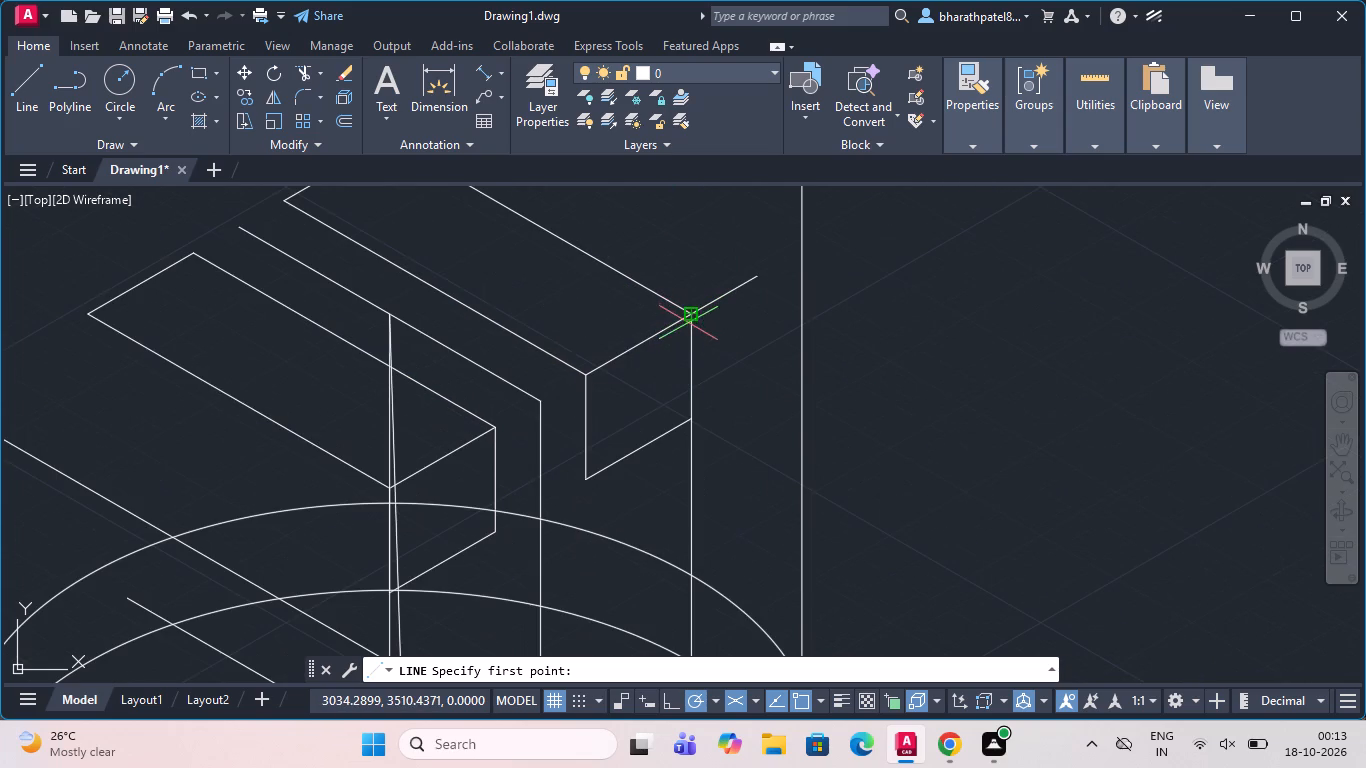
click(688, 315)
scroll(688, 315, down, 3)
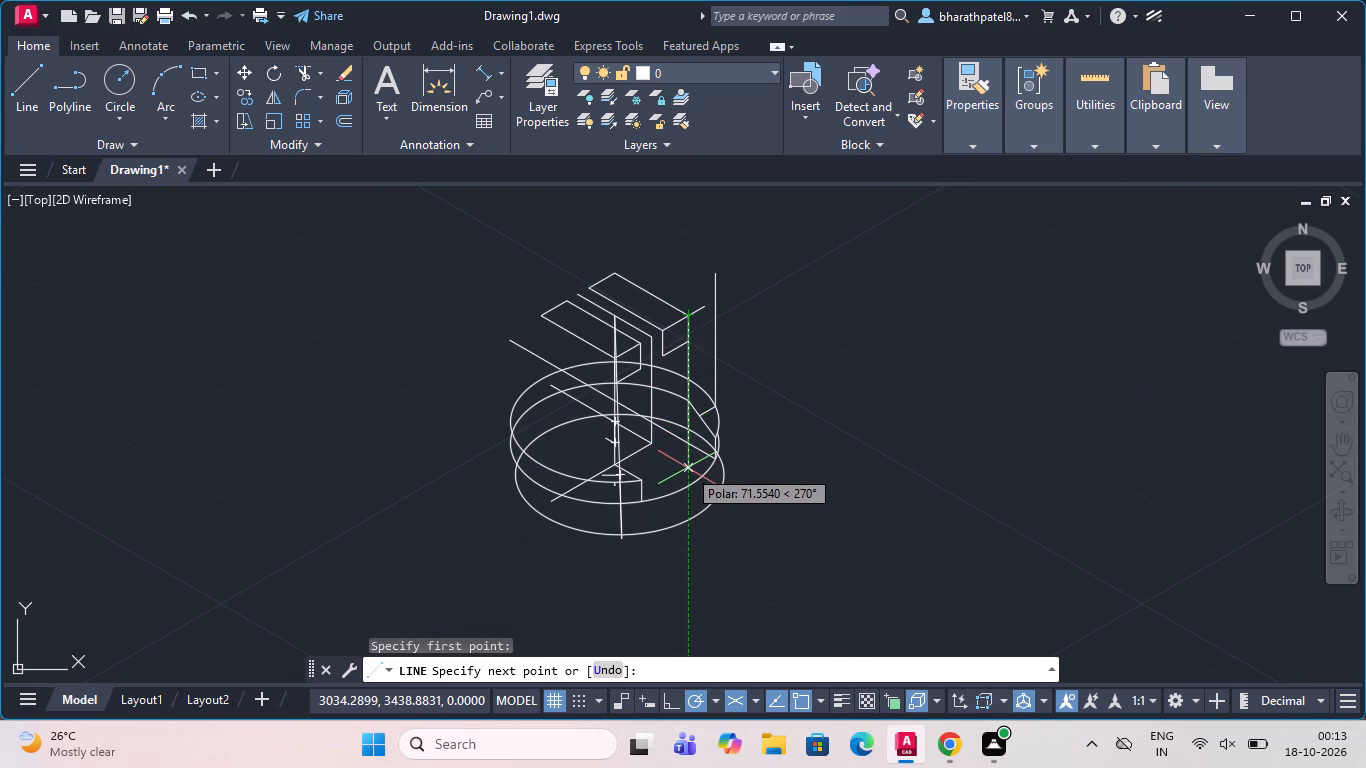
text(50)
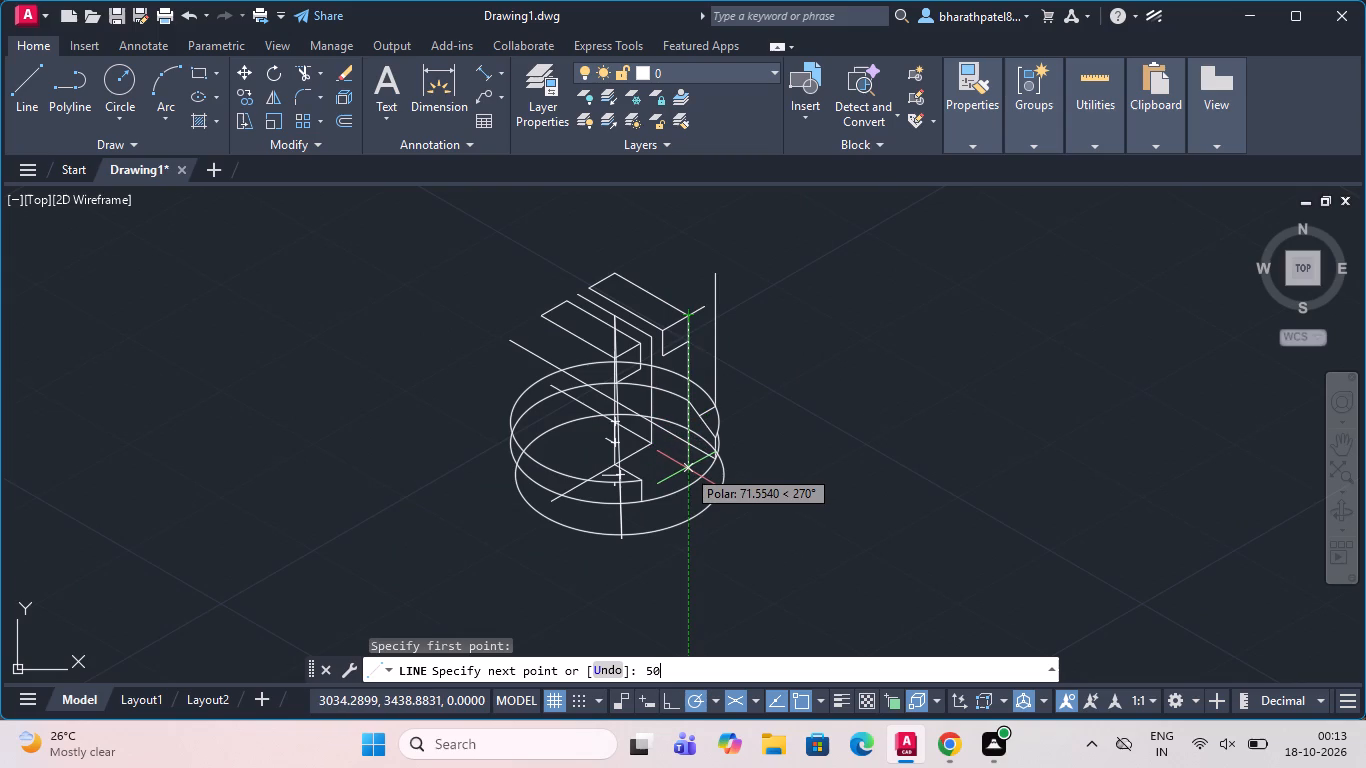
key(Return)
scroll(708, 394, up, 1)
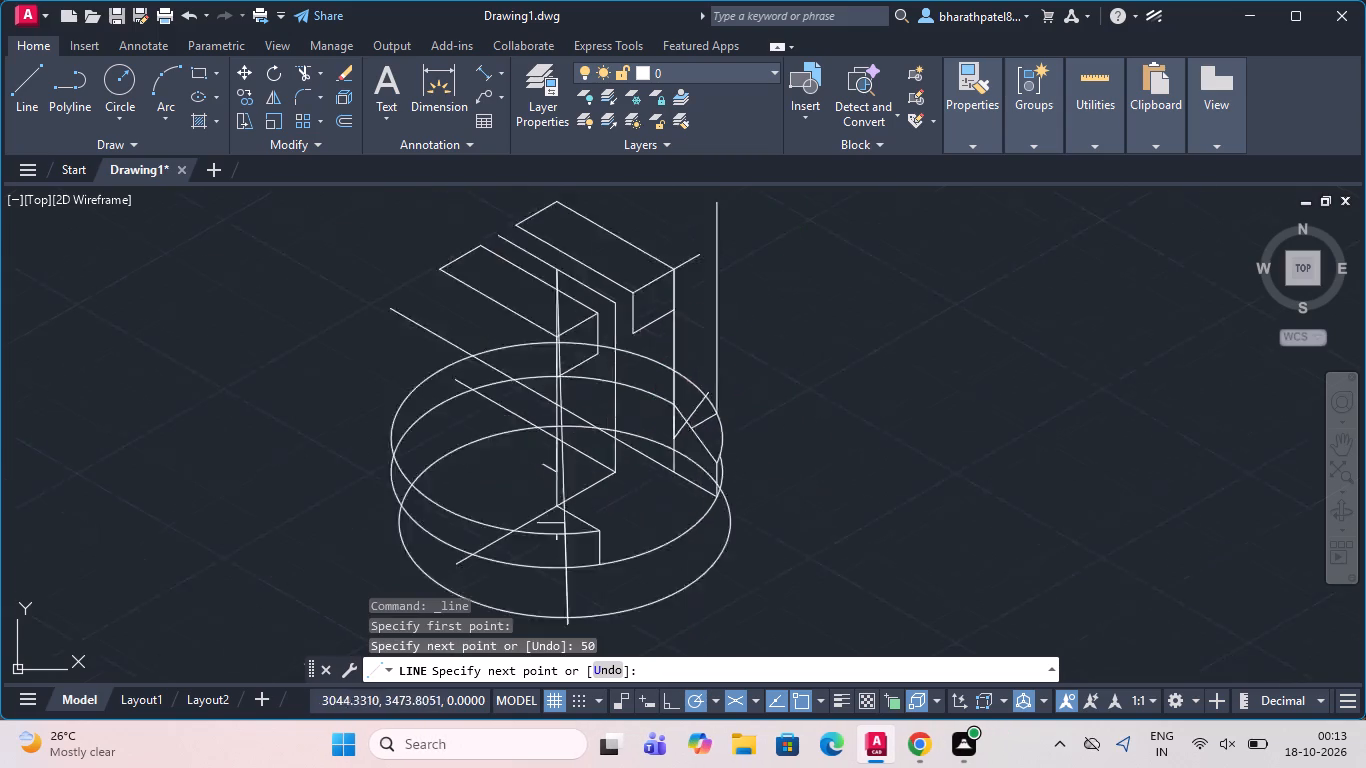
scroll(707, 394, up, 2)
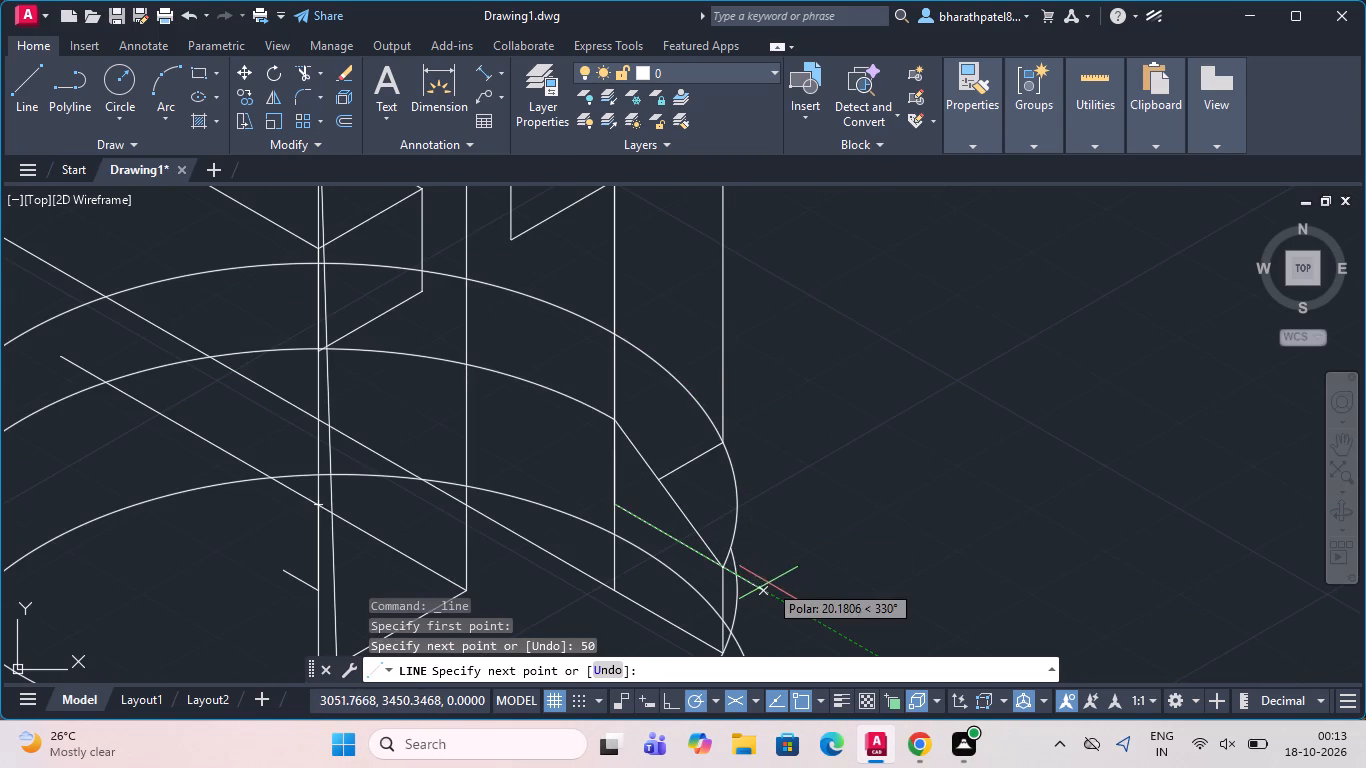
scroll(766, 586, down, 2)
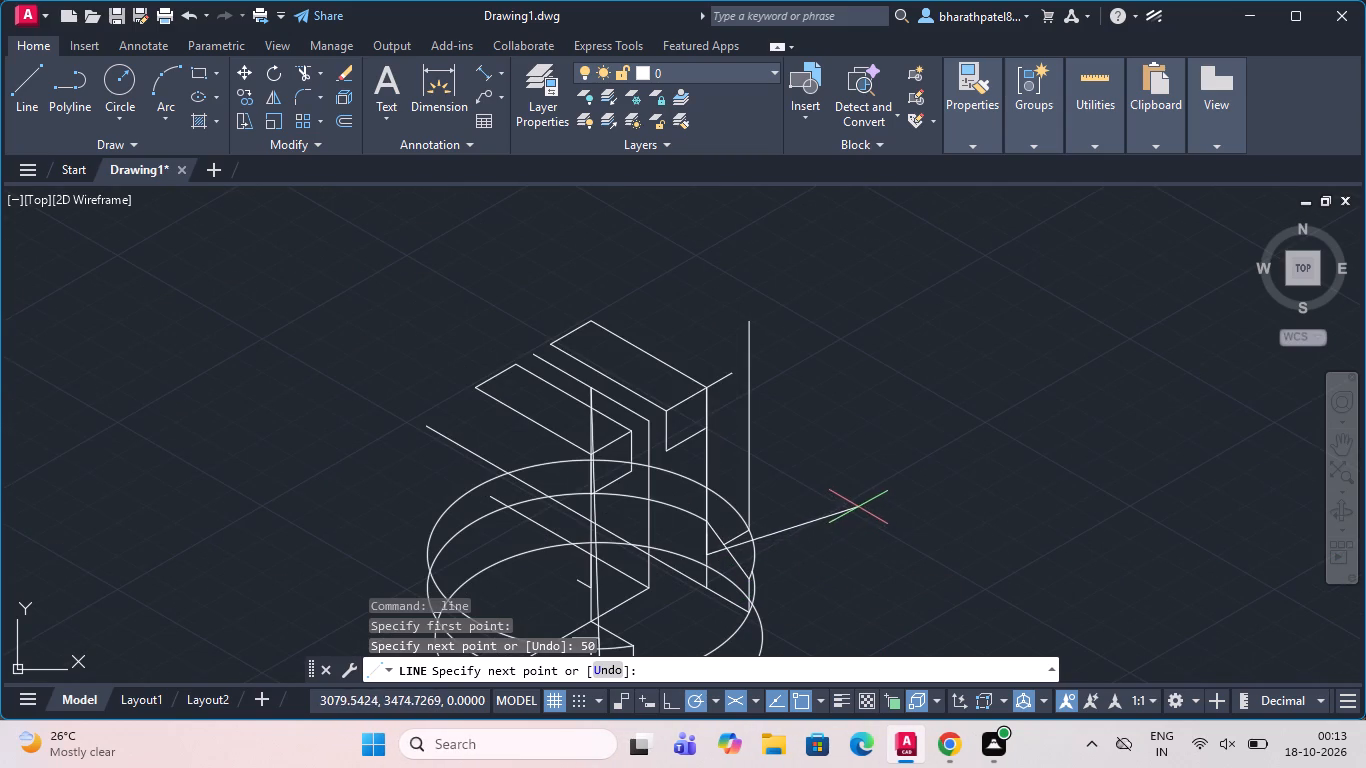
click(810, 557)
key(Escape)
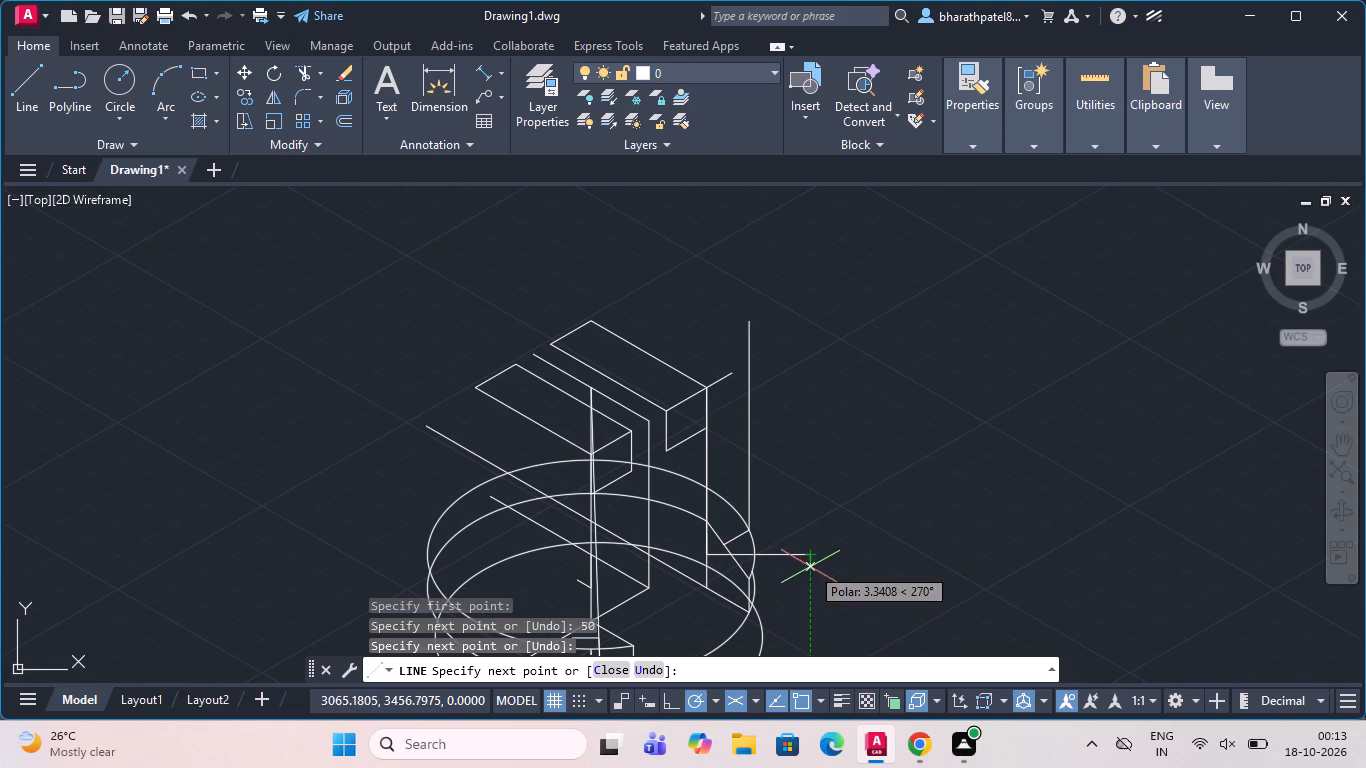
Draw a line about 25 units long at 30° from the 50-unit line's lower end, past the base circle's edge.
scroll(711, 550, up, 4)
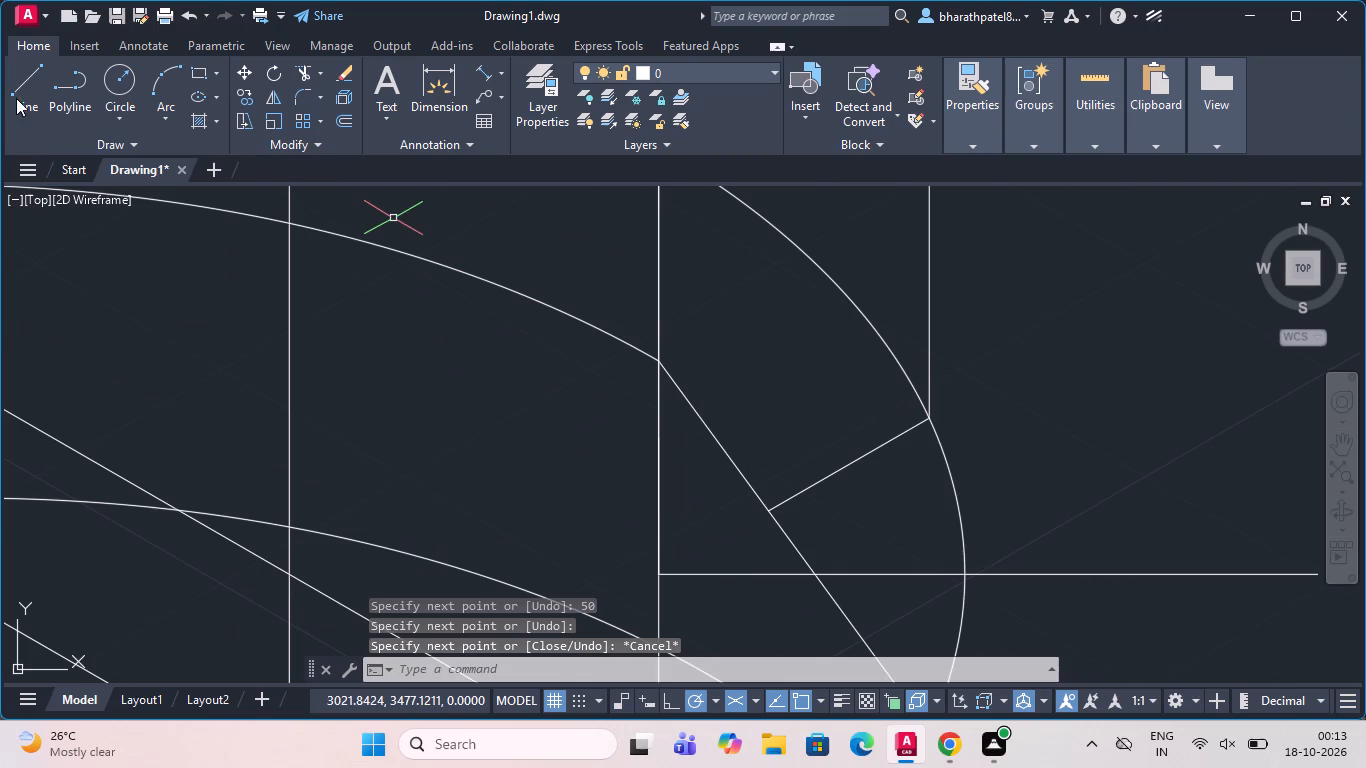
click(12, 90)
drag(665, 580, 686, 560)
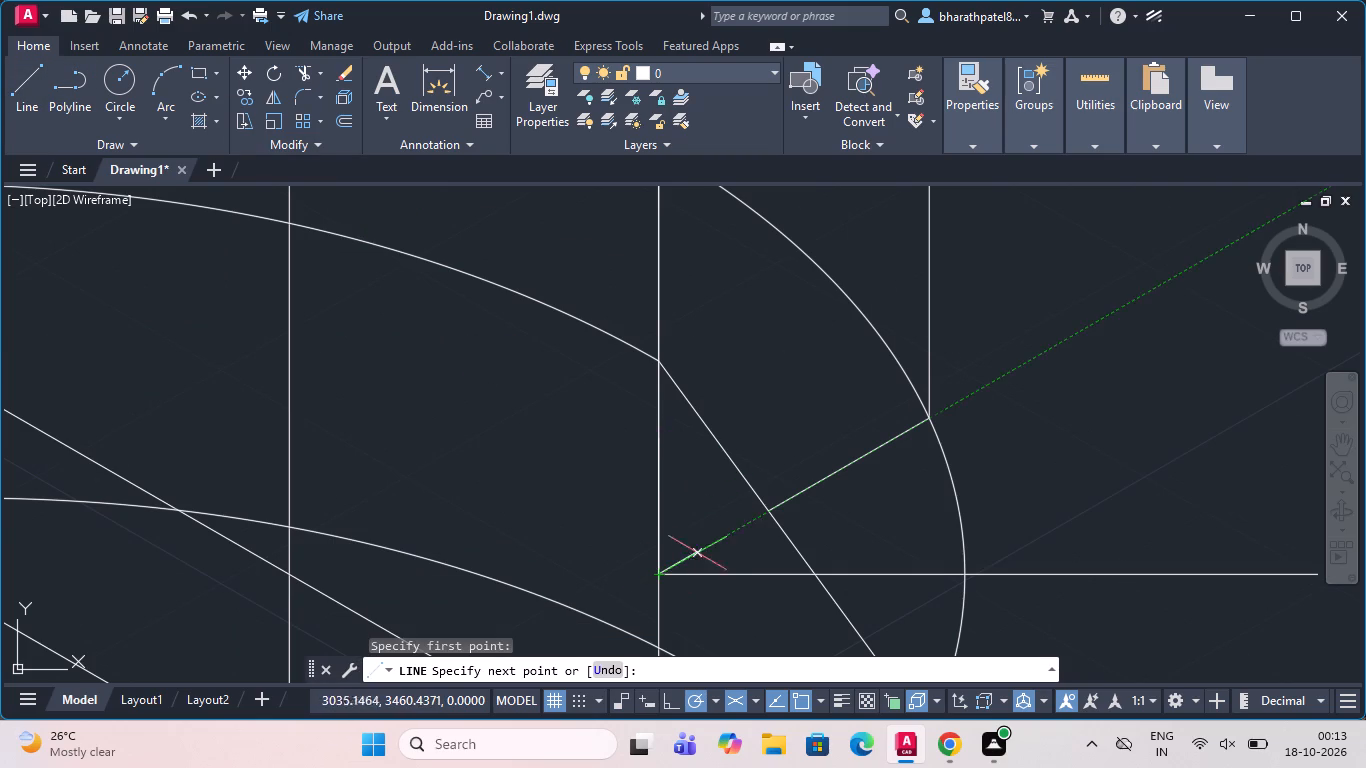
click(1125, 307)
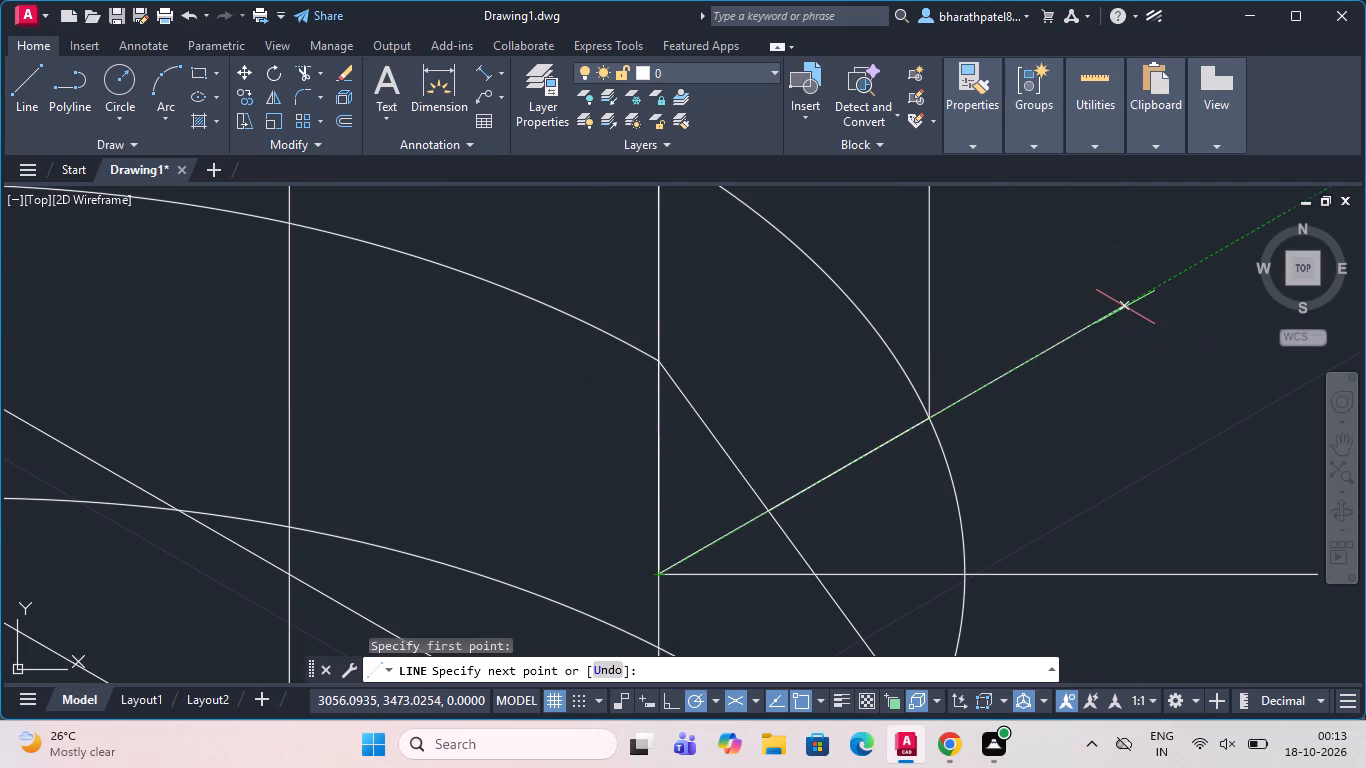
scroll(1117, 314, down, 4)
scroll(1089, 405, down, 1)
key(Escape)
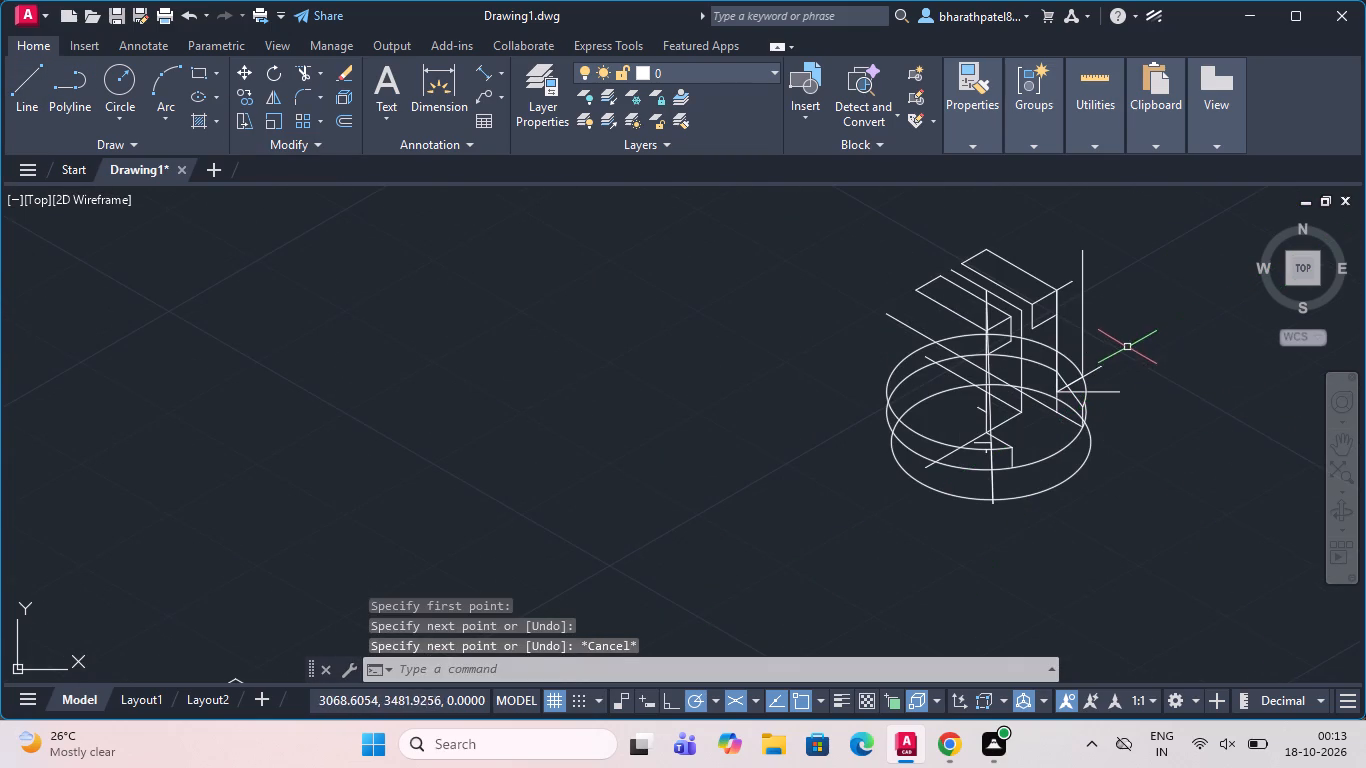
scroll(1124, 337, up, 3)
scroll(1099, 354, down, 2)
scroll(1098, 315, up, 2)
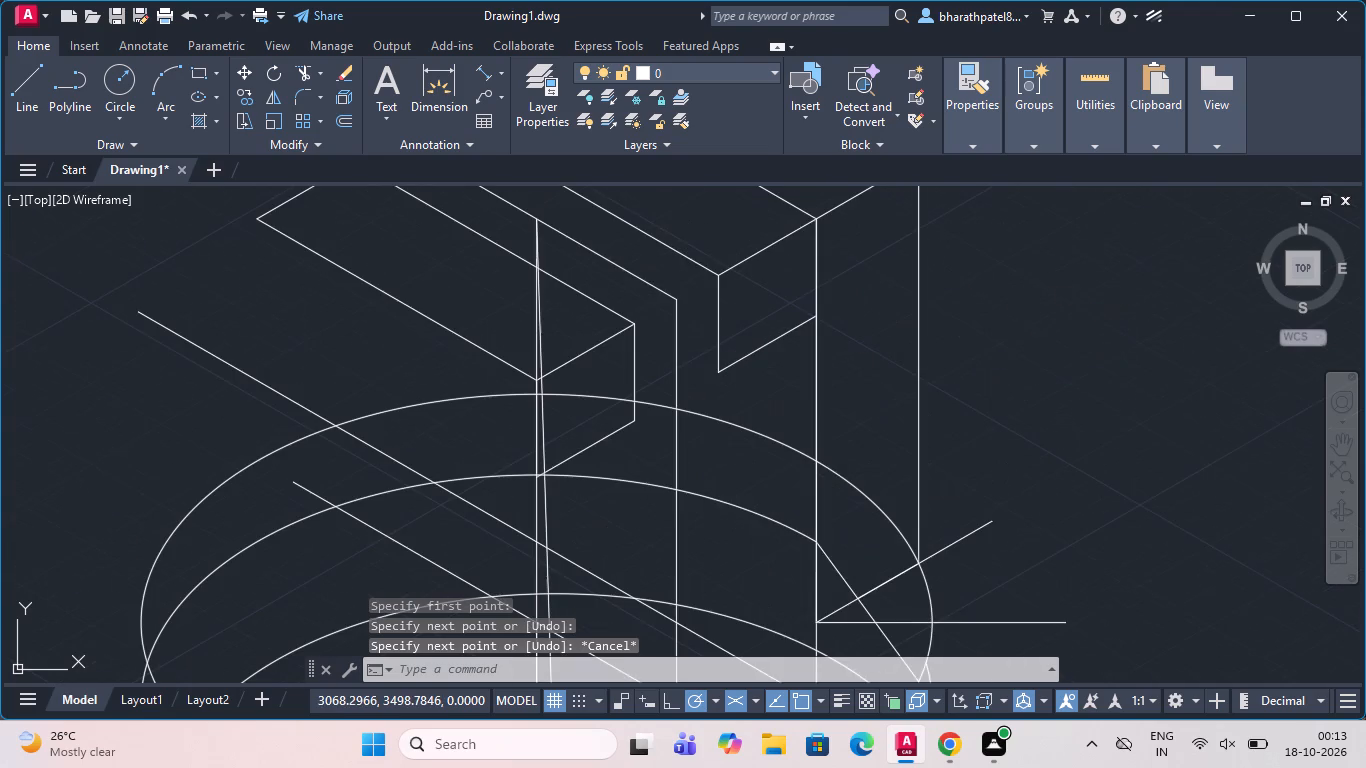
scroll(1062, 367, down, 1)
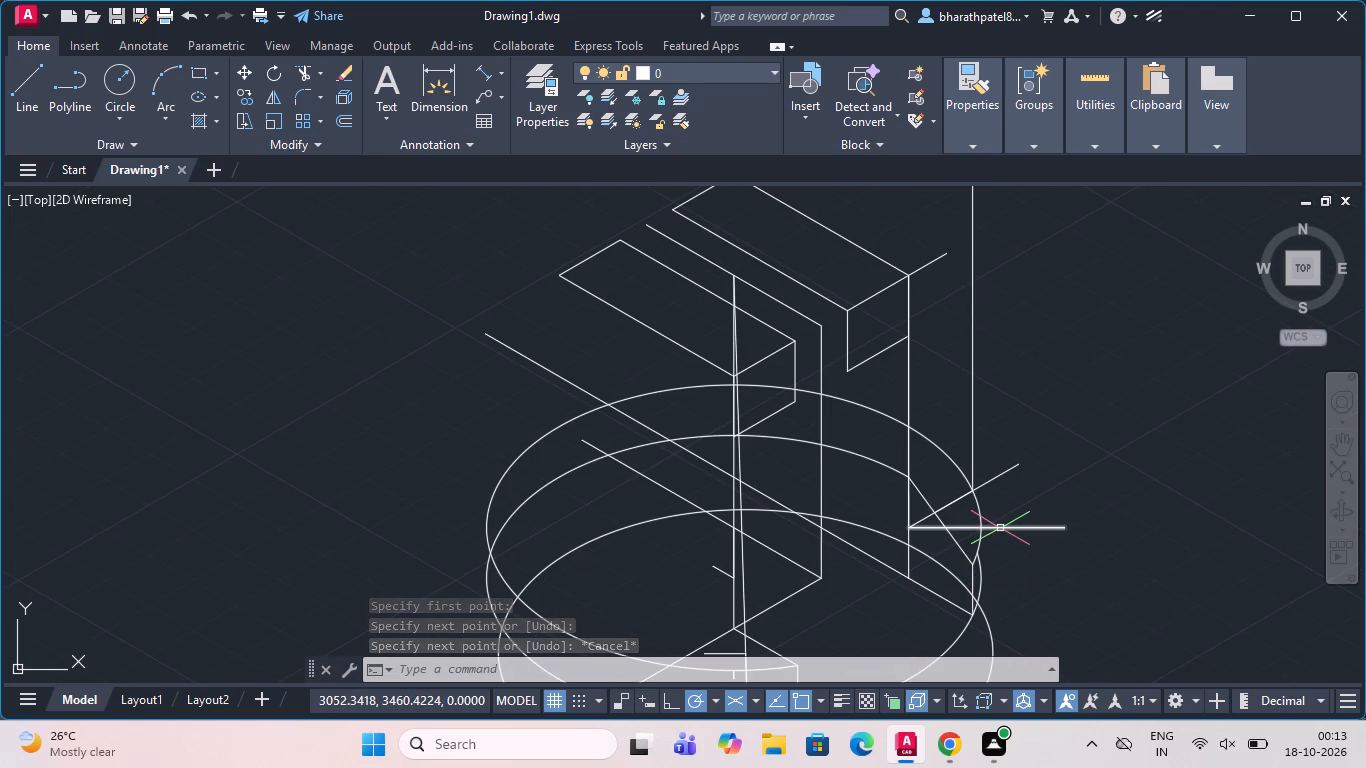
Erase the horizontal segment running from the lower end of the 50-unit line.
click(1000, 528)
key(Delete)
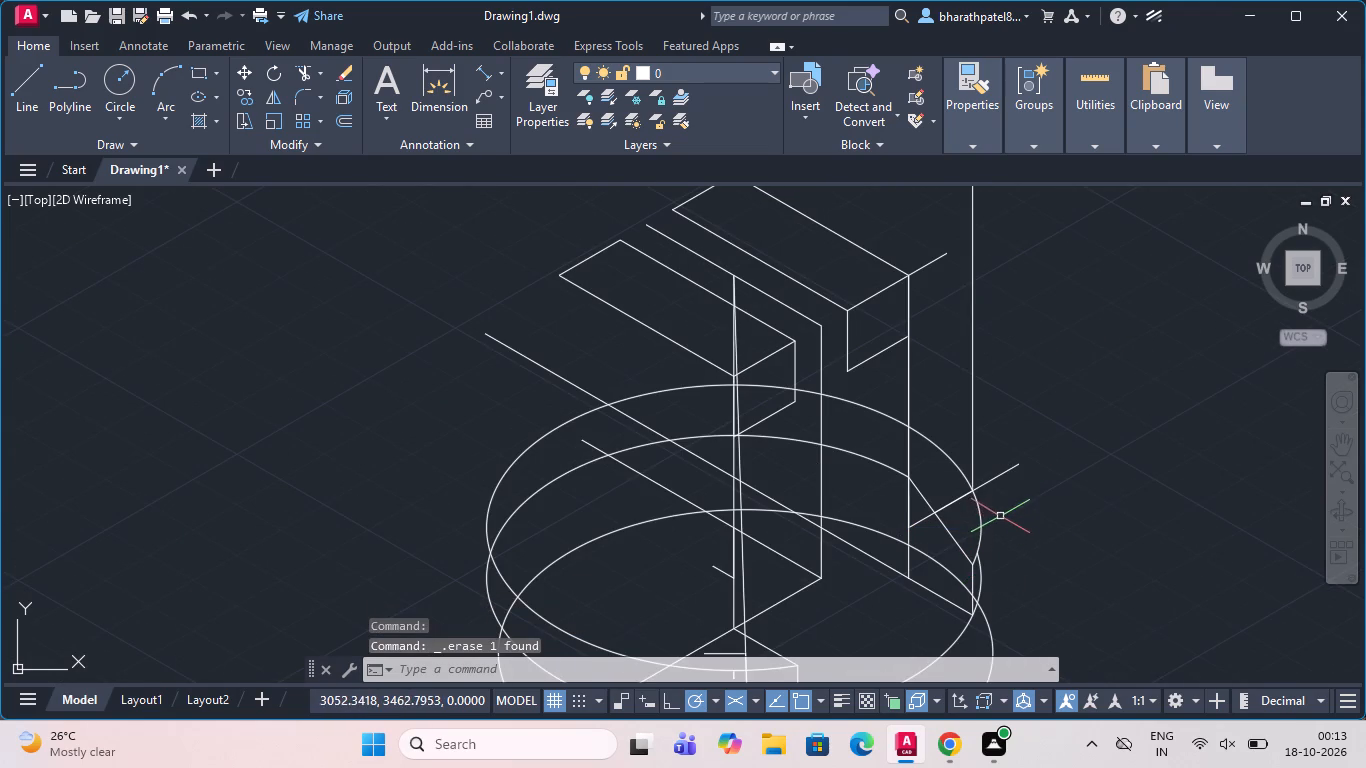
Draw a line from the outer vertical line's crossing with the upper circle, tangent to the lowest circle's outer edge.
scroll(1000, 514, down, 1)
scroll(1014, 393, up, 1)
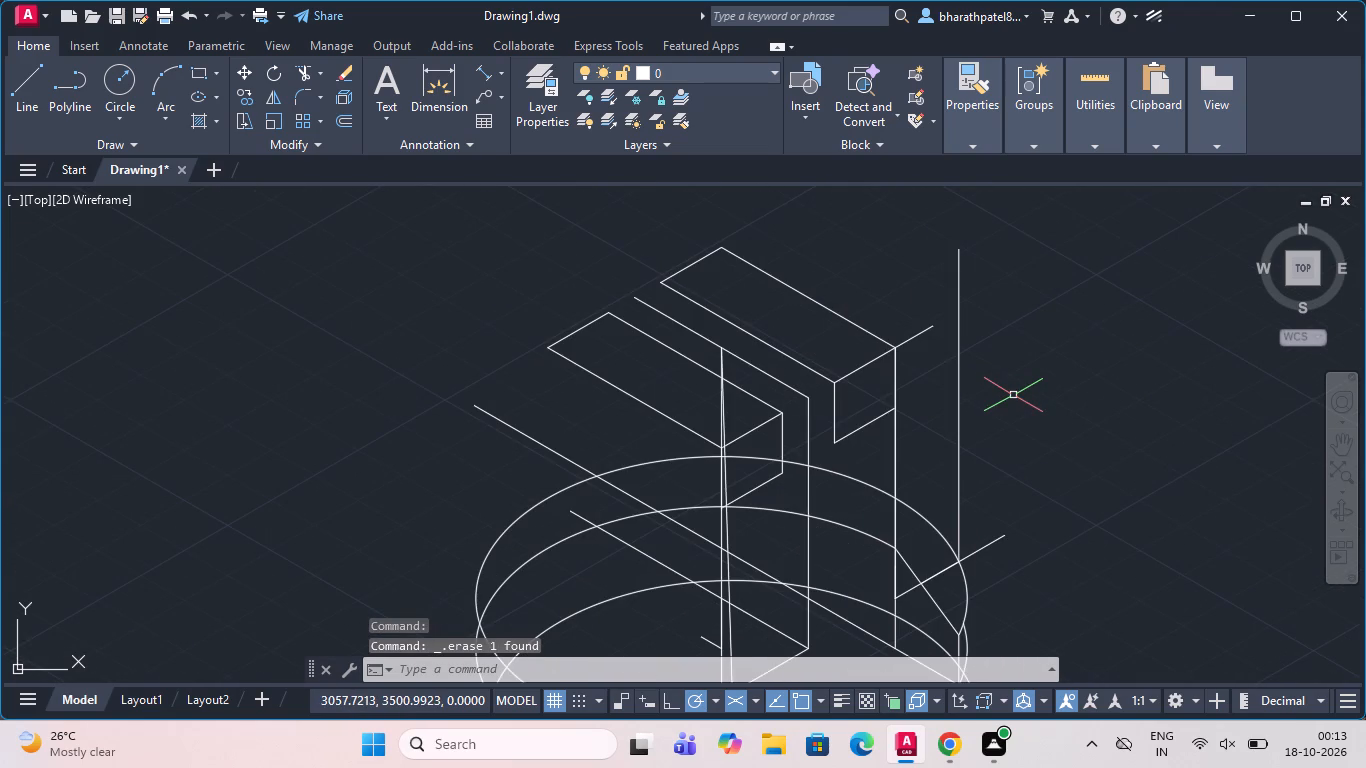
scroll(1013, 395, down, 1)
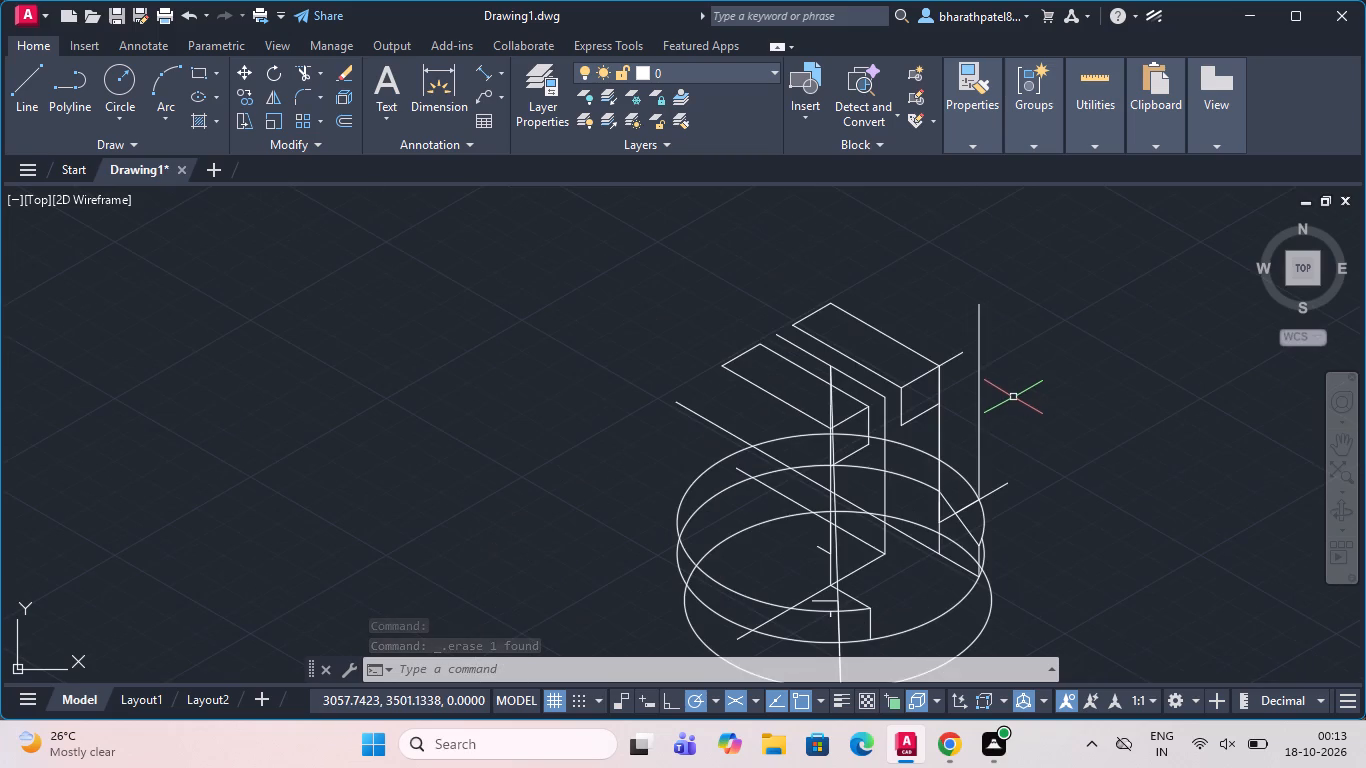
scroll(994, 479, up, 1)
scroll(994, 479, down, 1)
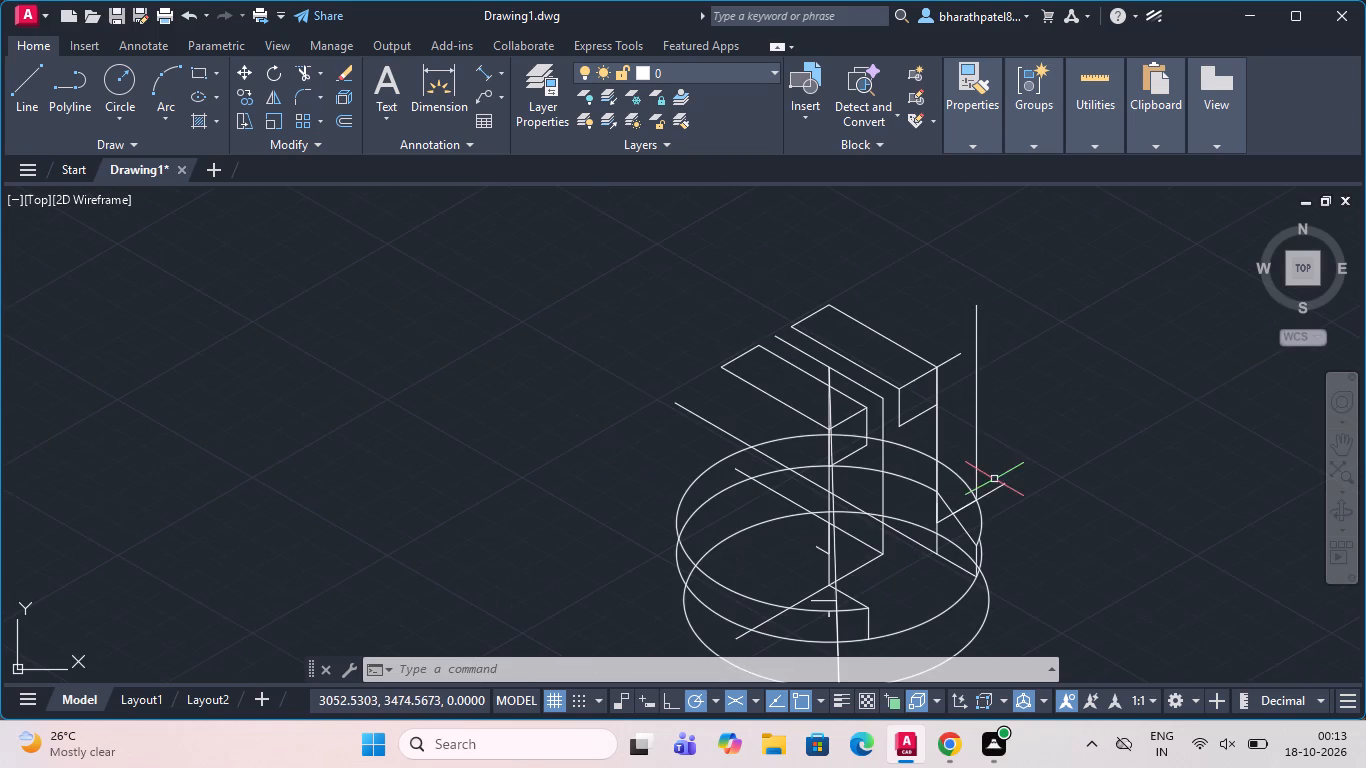
scroll(1018, 471, down, 1)
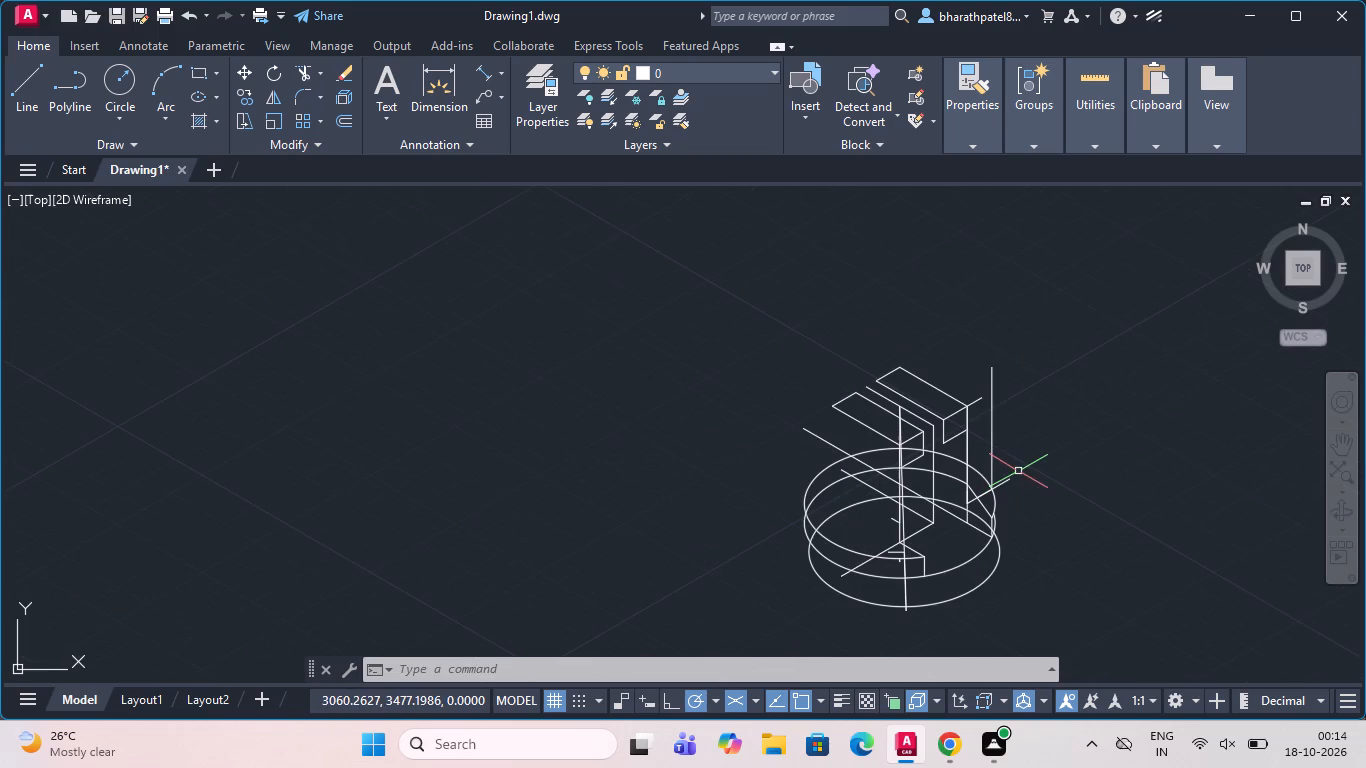
click(26, 78)
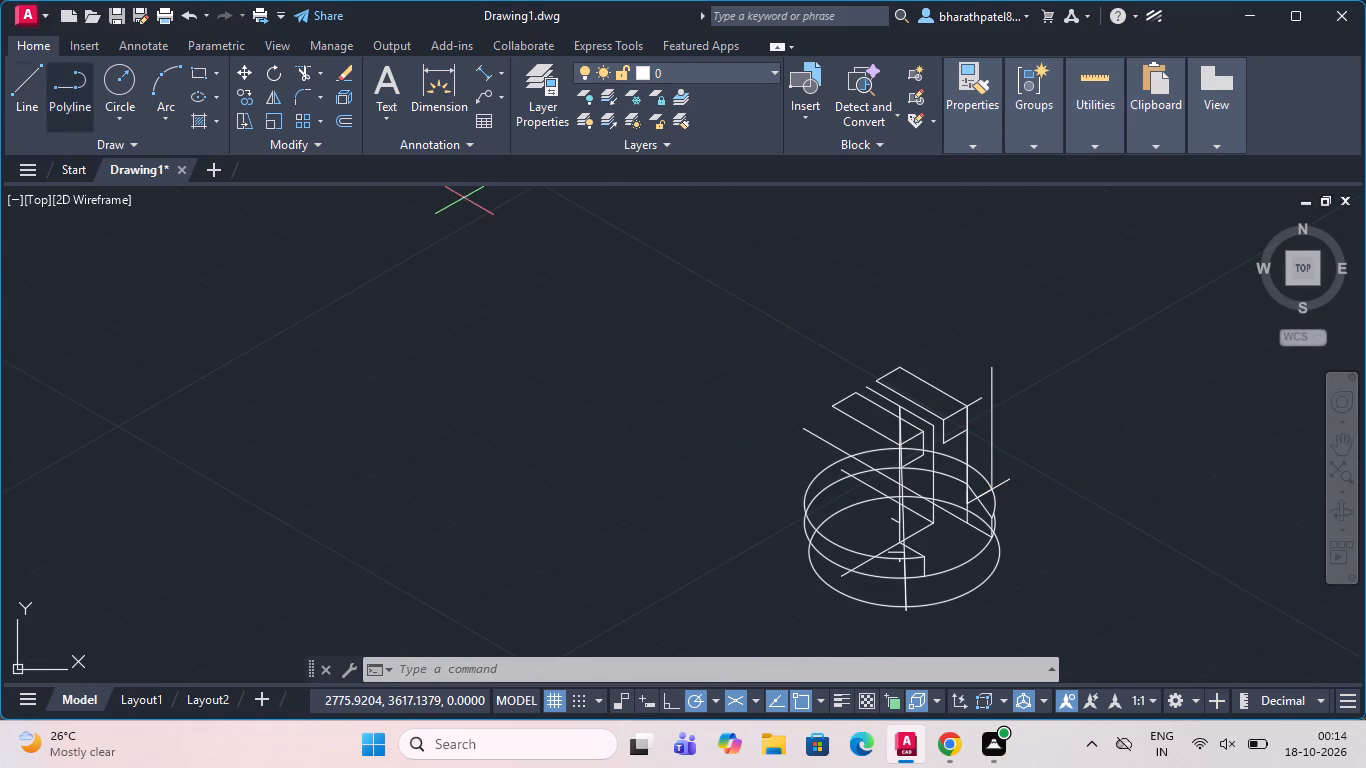
scroll(1027, 536, up, 2)
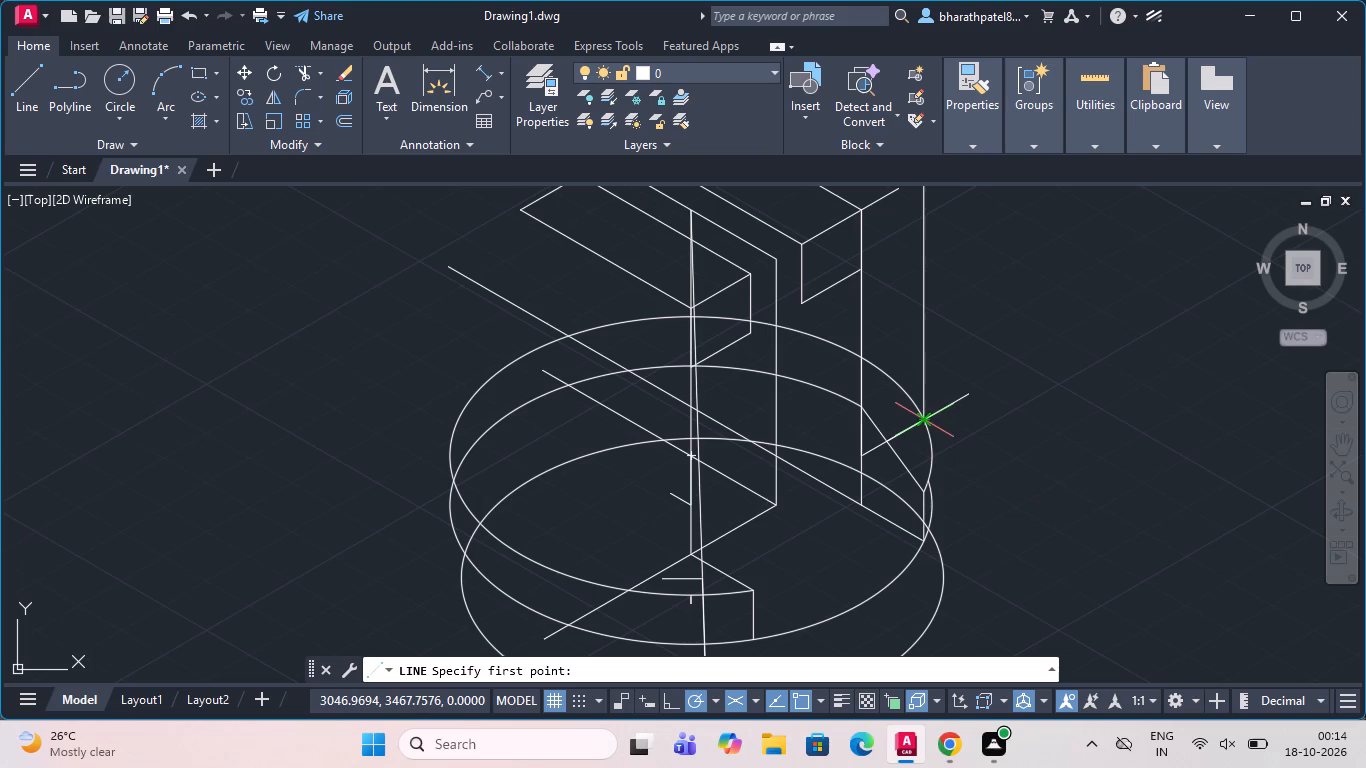
click(923, 415)
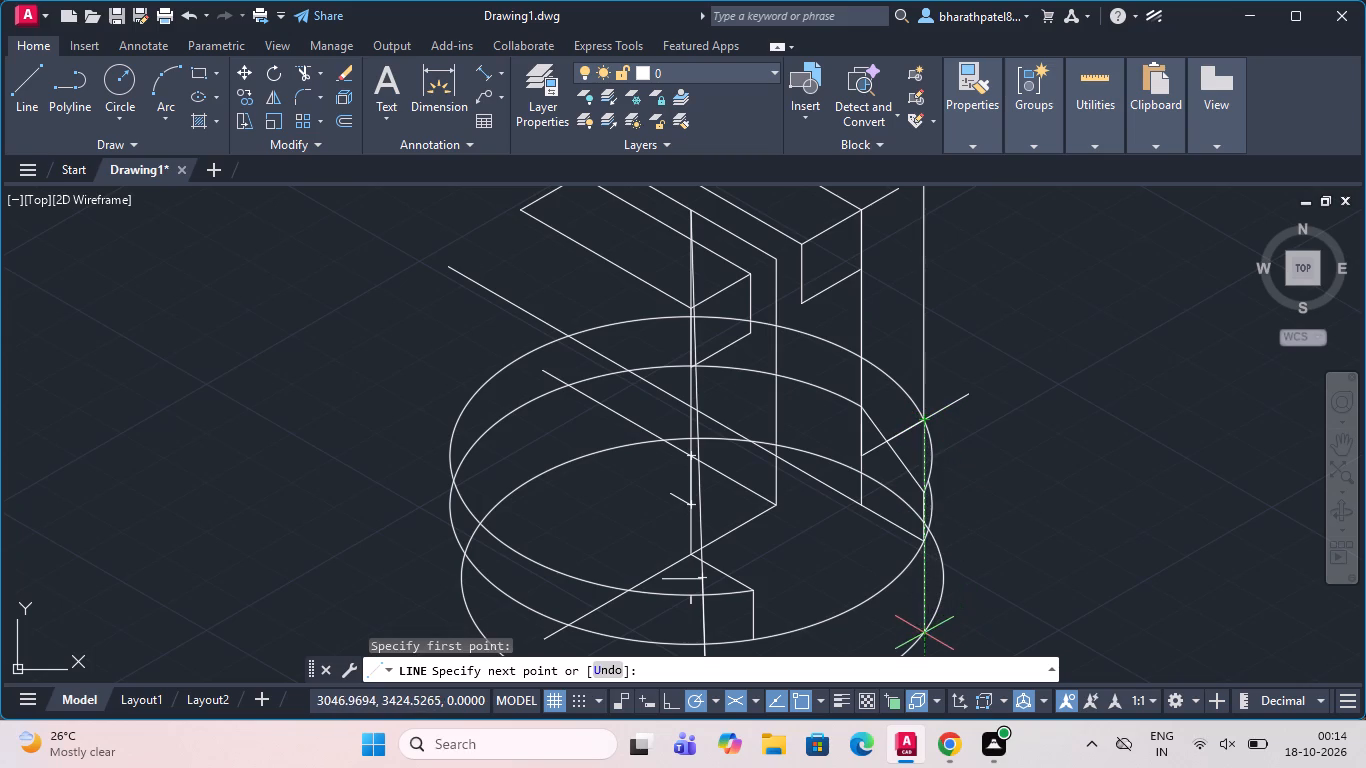
scroll(922, 629, up, 2)
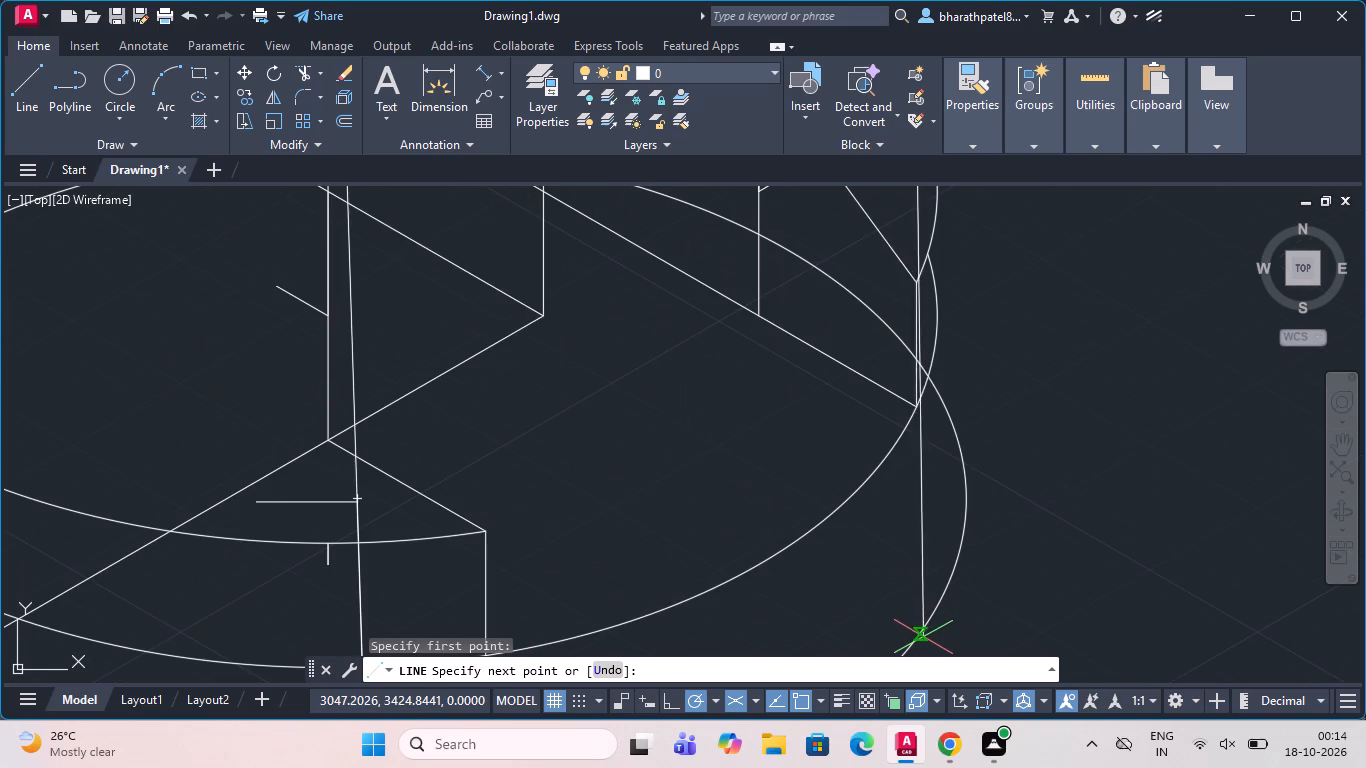
text(tan)
key(Return)
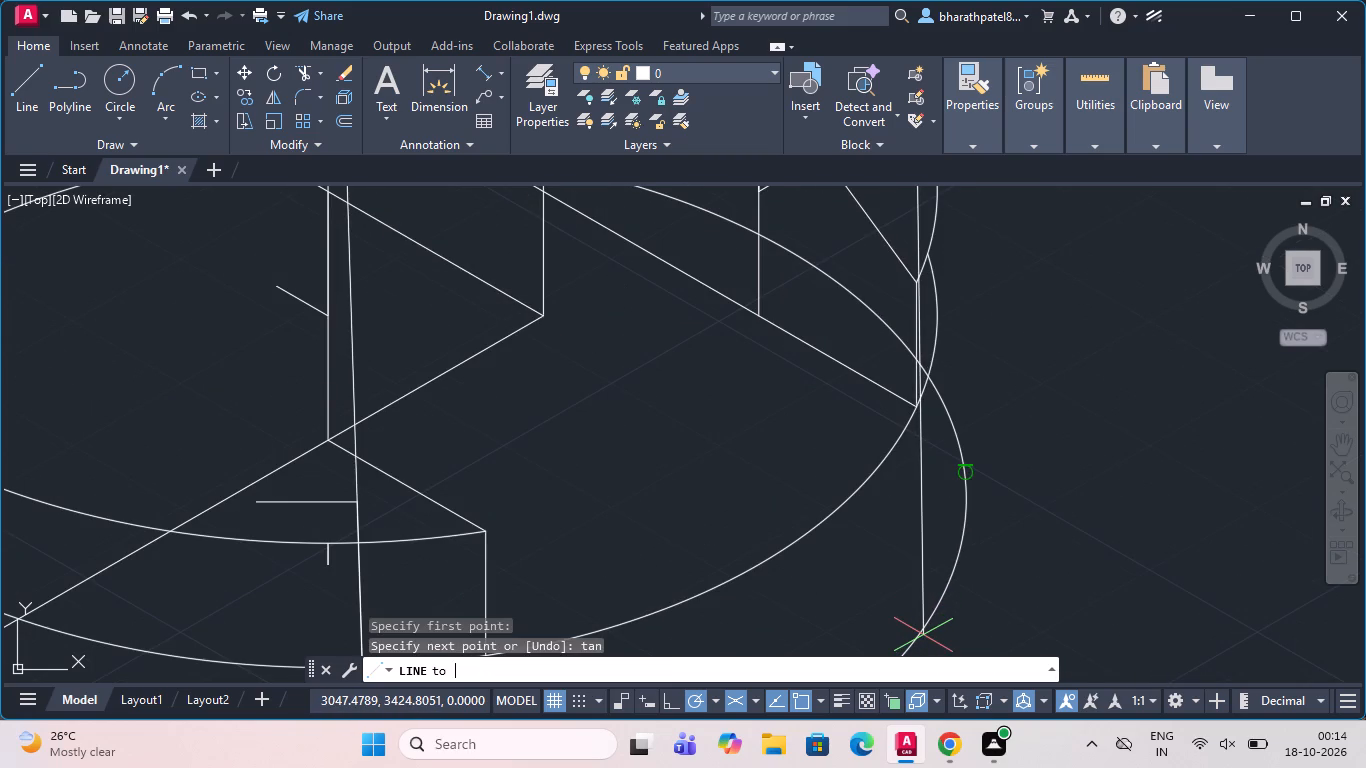
click(969, 466)
scroll(969, 466, down, 3)
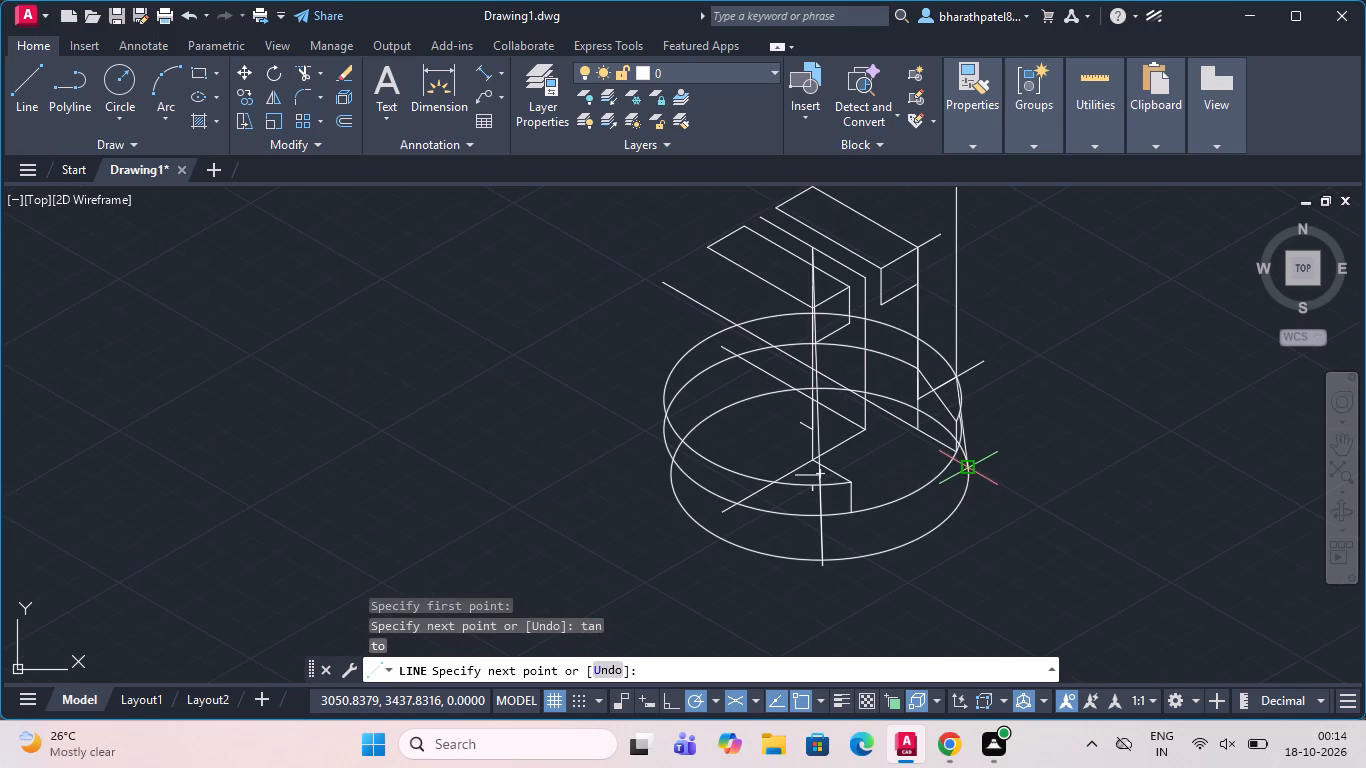
key(Escape)
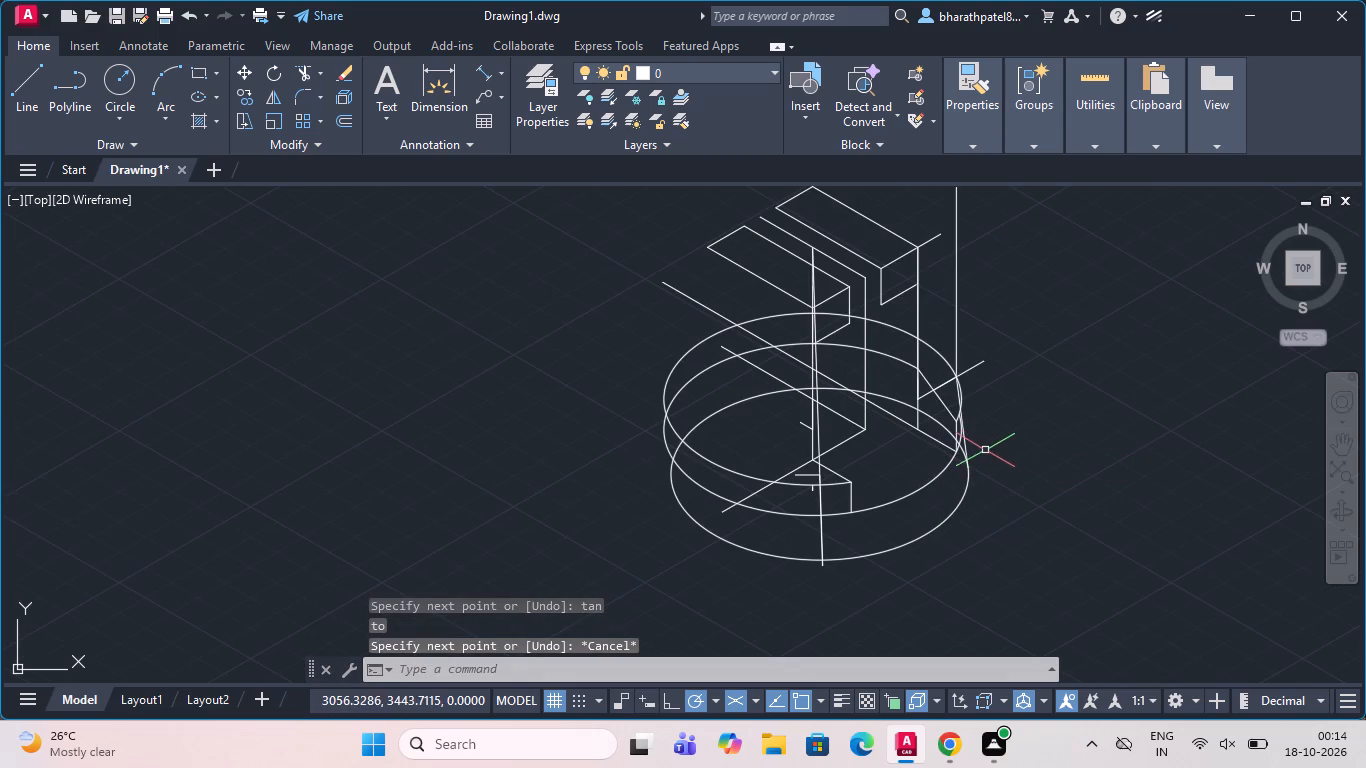
Trim the pieces of the middle and lowest circles lying between the short vertical edge and the new tangent line.
scroll(956, 440, up, 3)
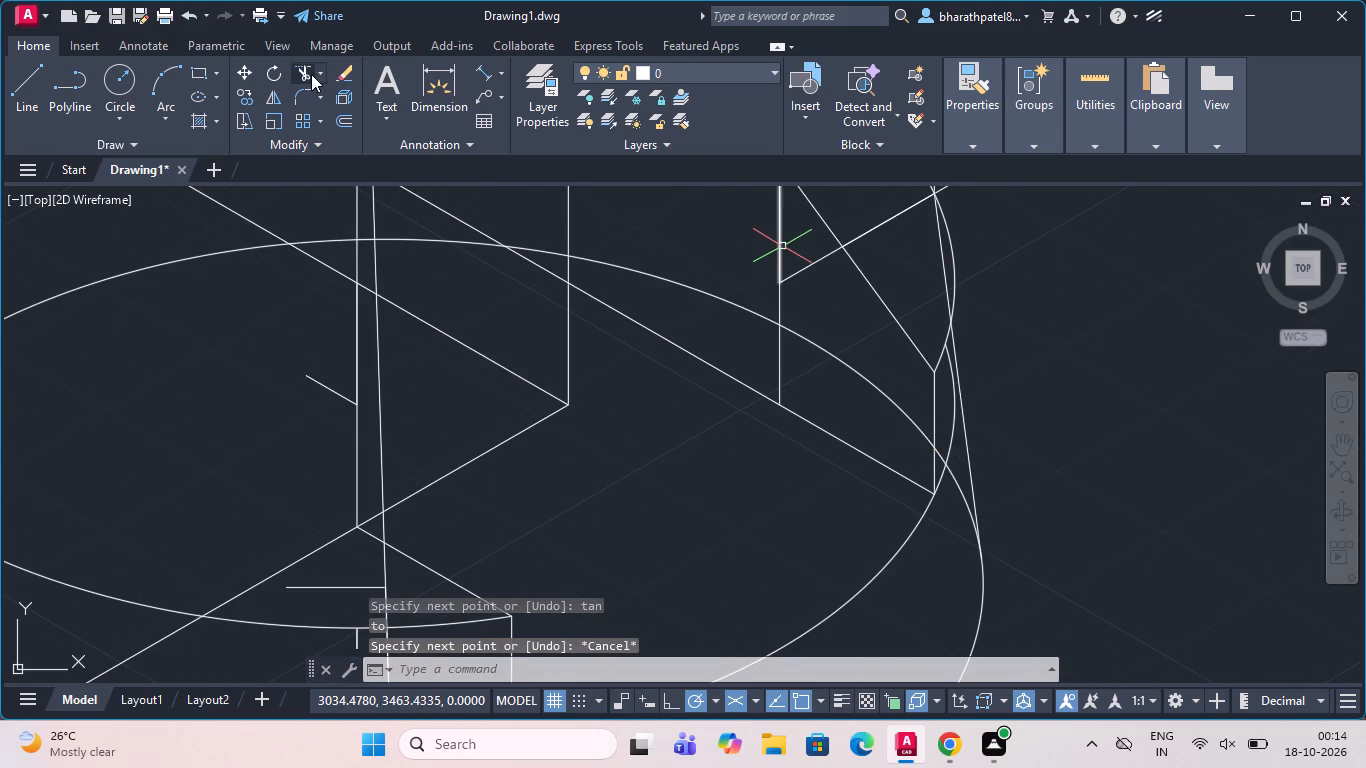
click(310, 74)
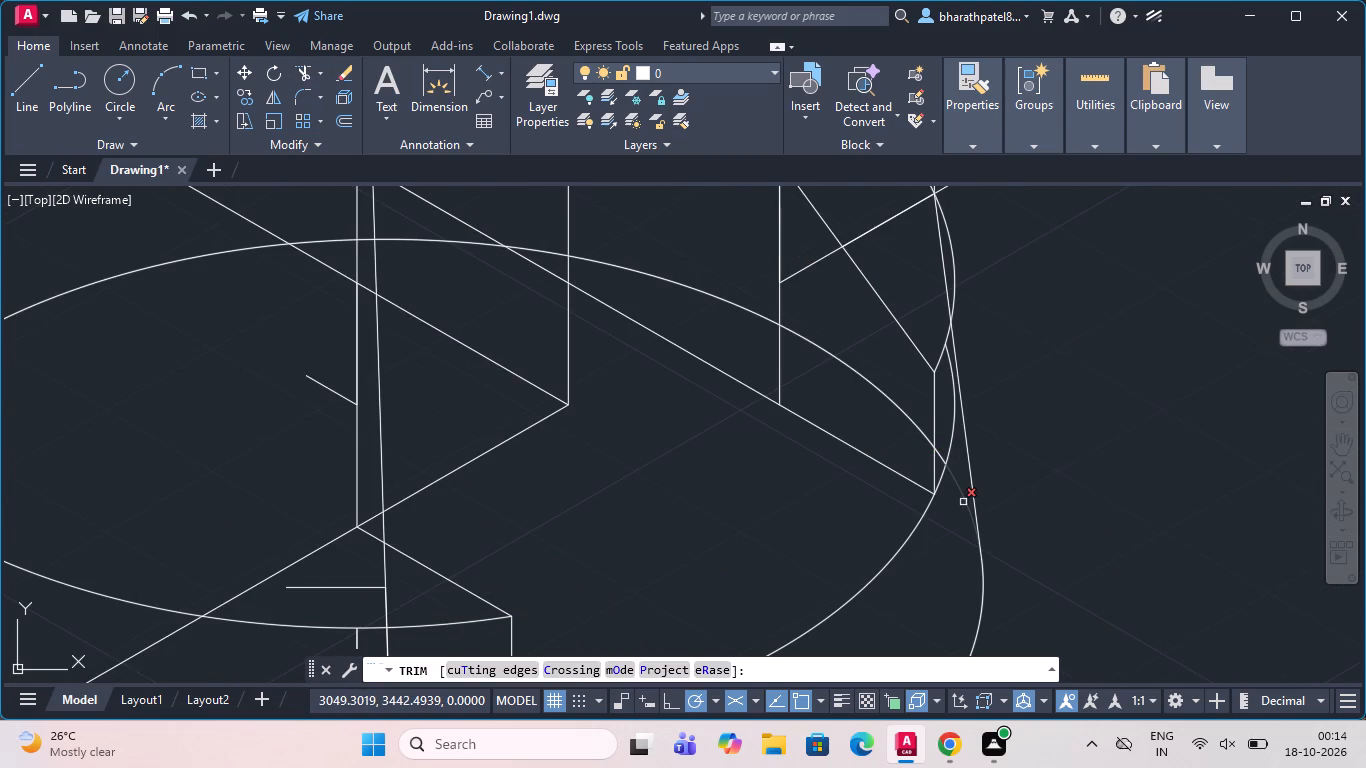
click(963, 502)
scroll(958, 495, down, 2)
scroll(948, 450, up, 3)
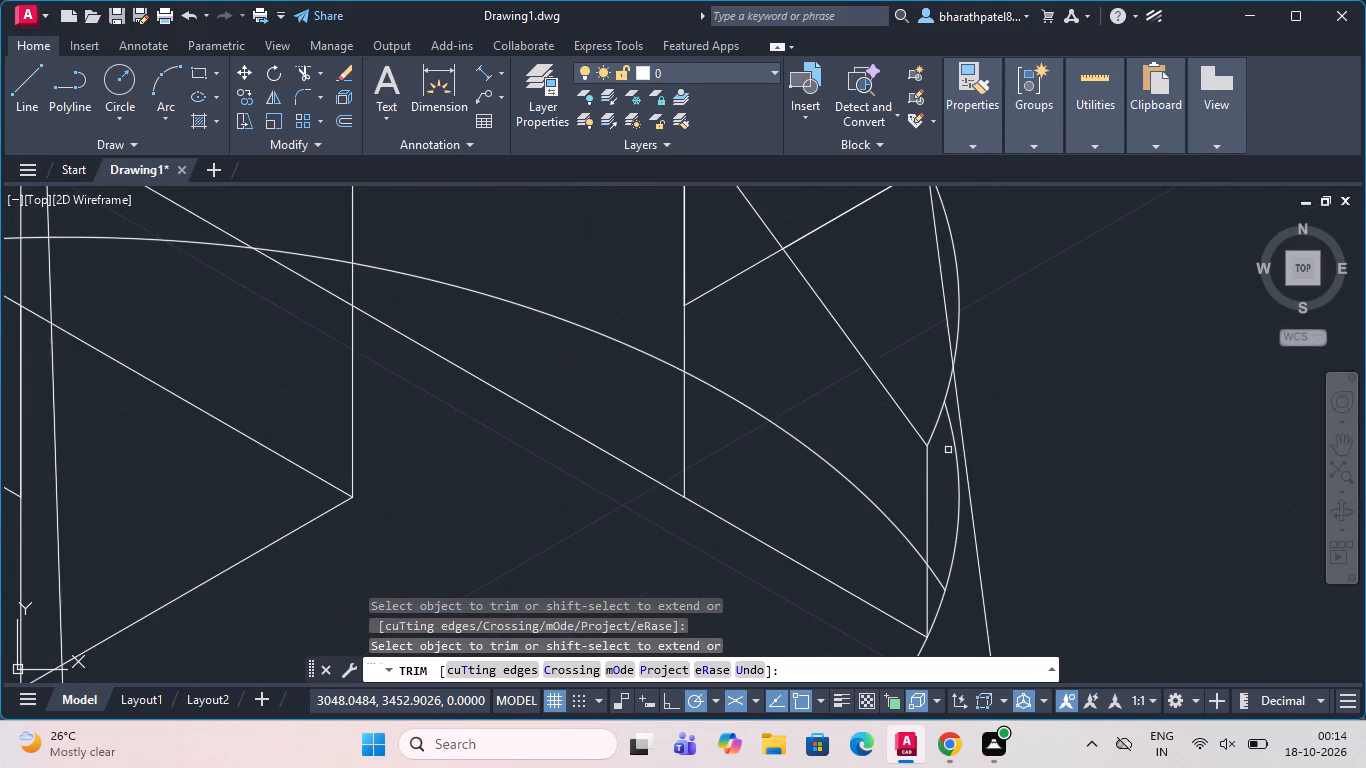
click(954, 457)
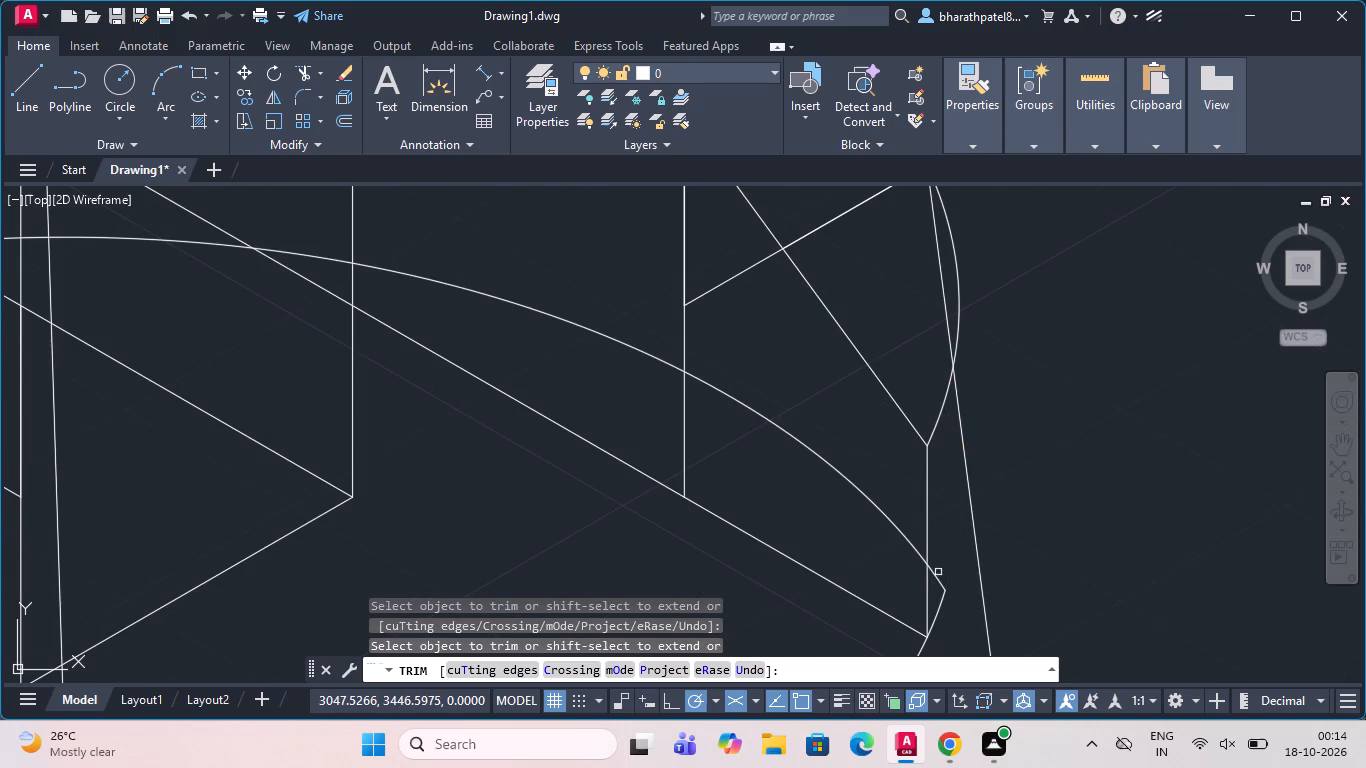
drag(938, 572, 935, 633)
scroll(949, 543, down, 5)
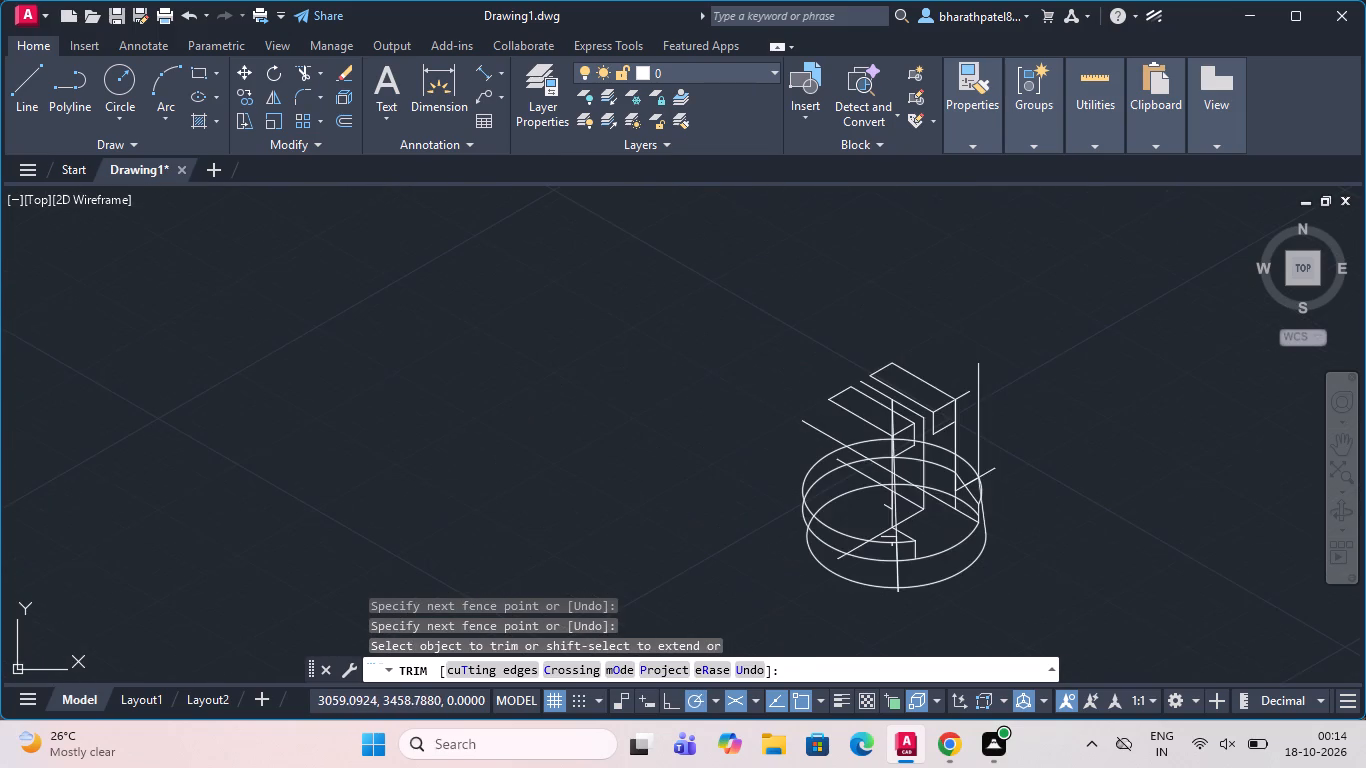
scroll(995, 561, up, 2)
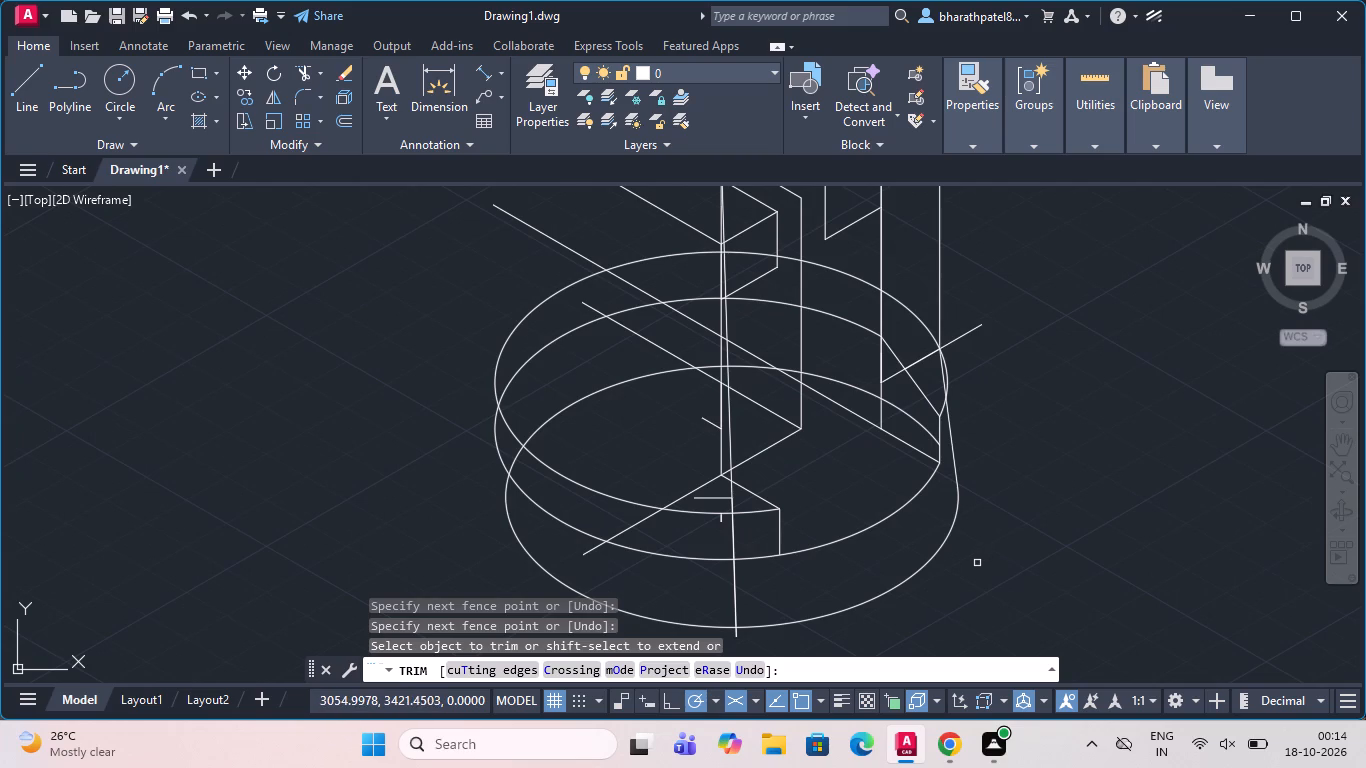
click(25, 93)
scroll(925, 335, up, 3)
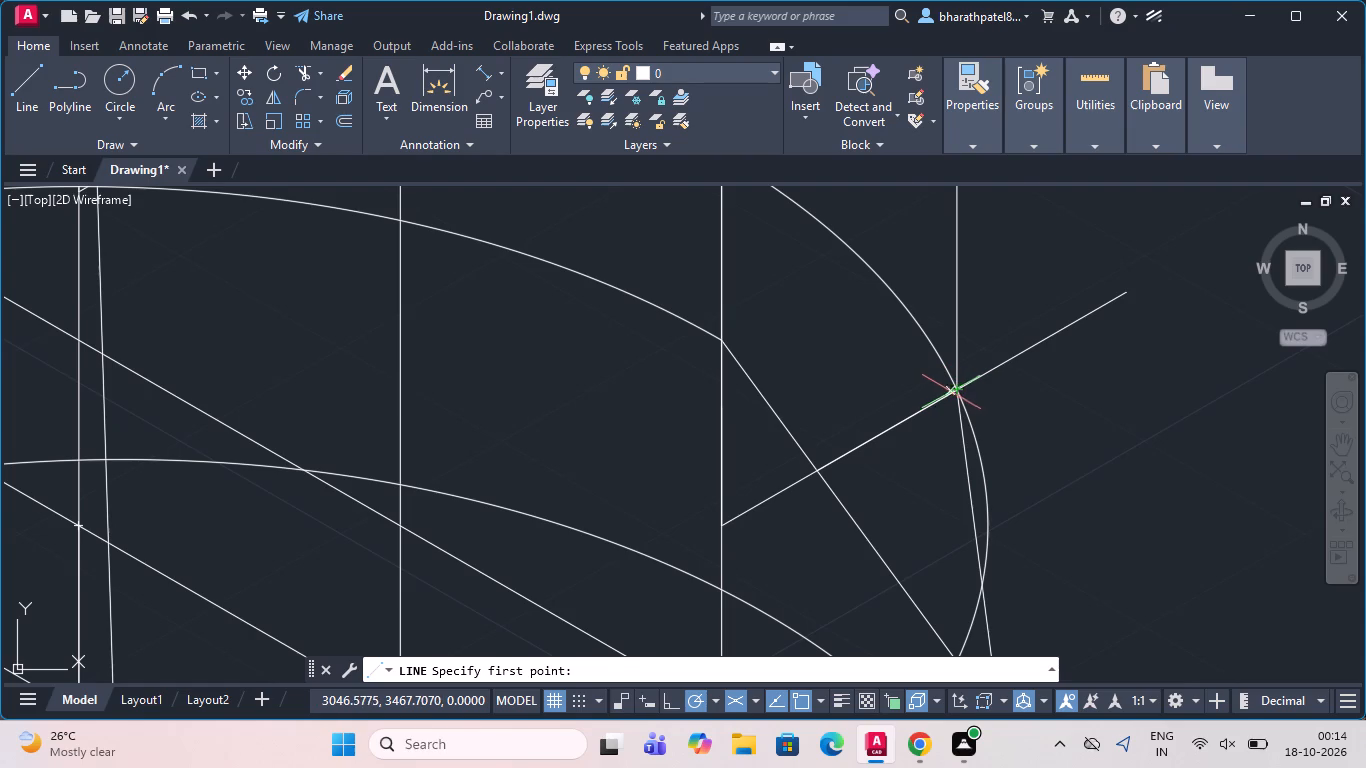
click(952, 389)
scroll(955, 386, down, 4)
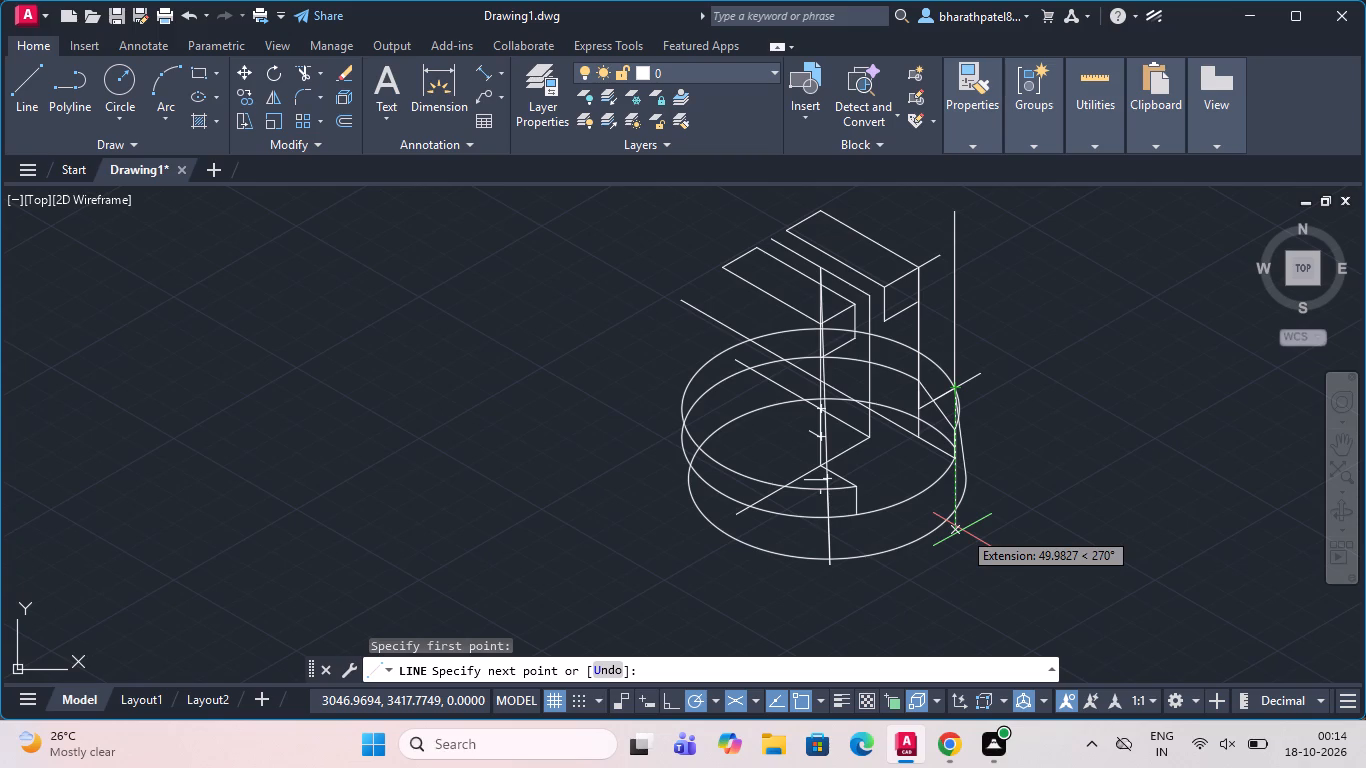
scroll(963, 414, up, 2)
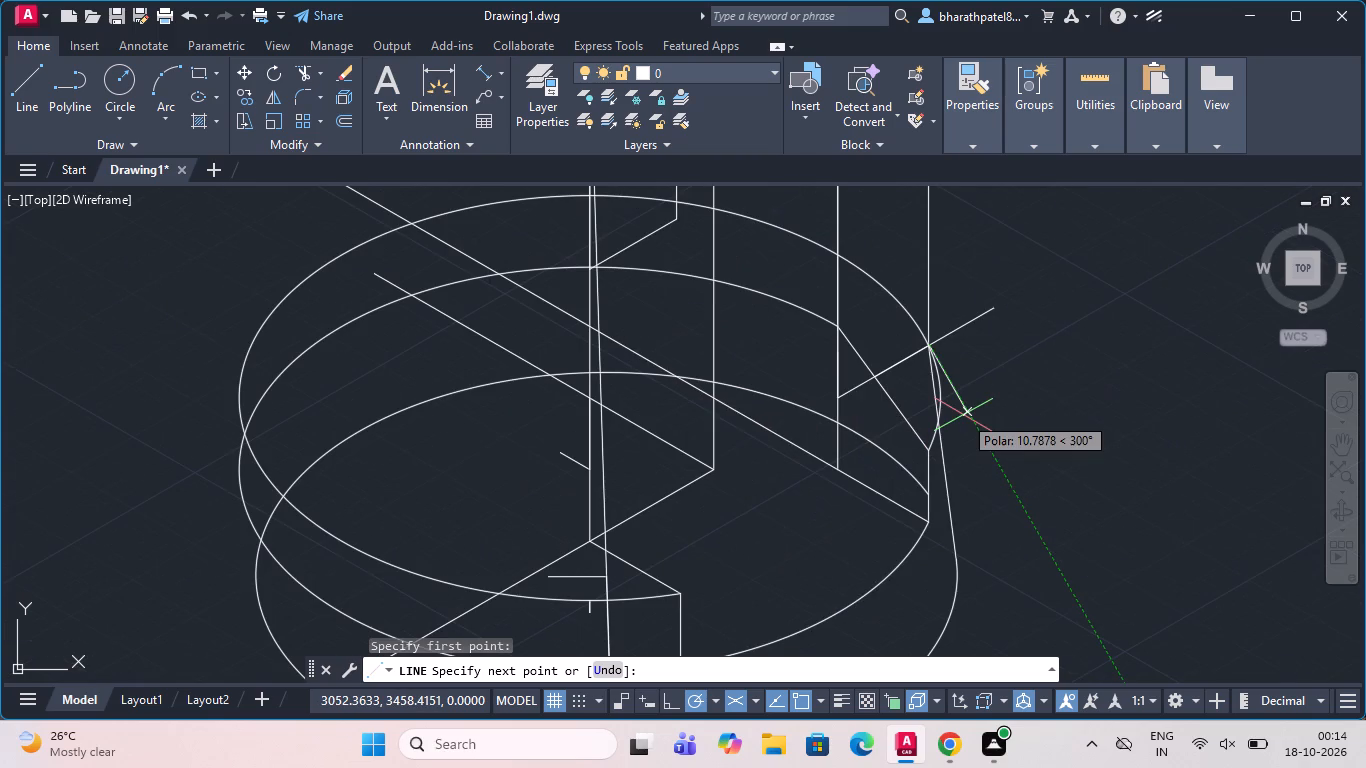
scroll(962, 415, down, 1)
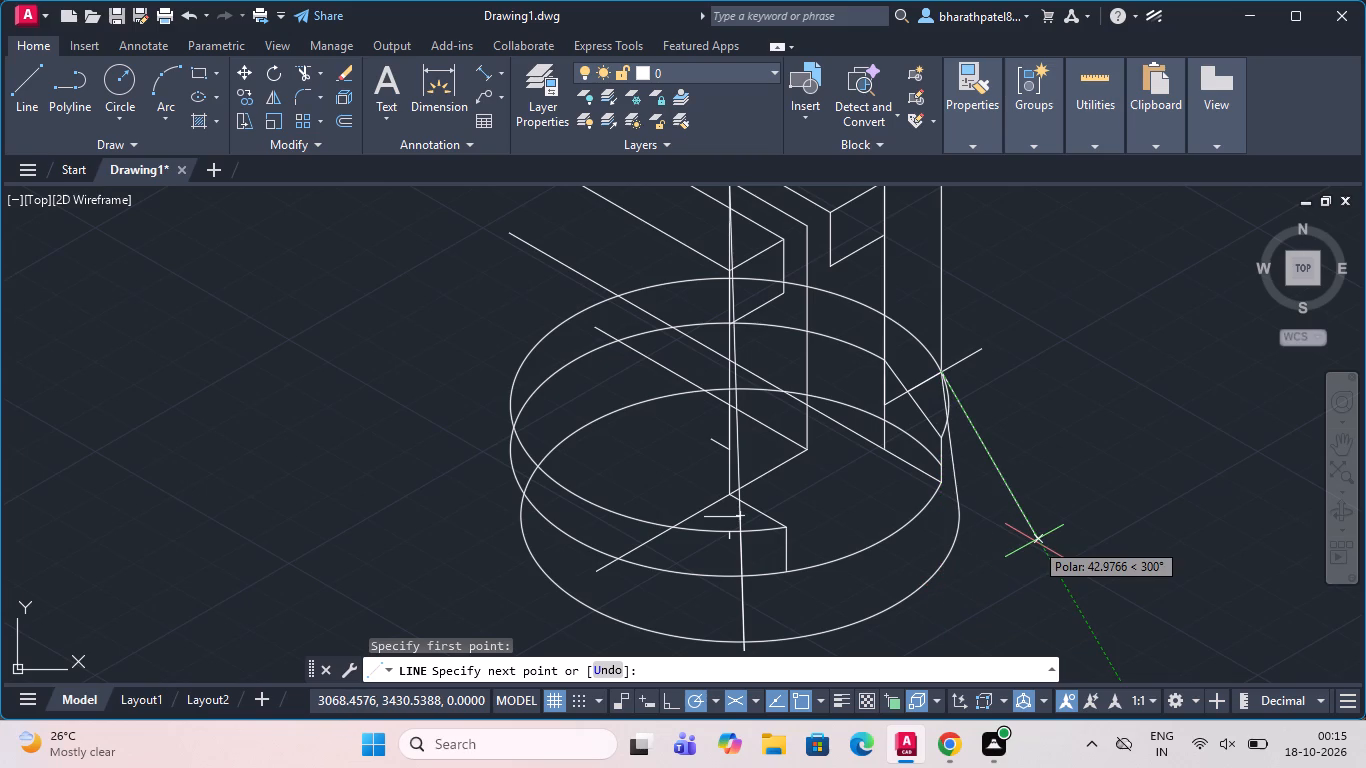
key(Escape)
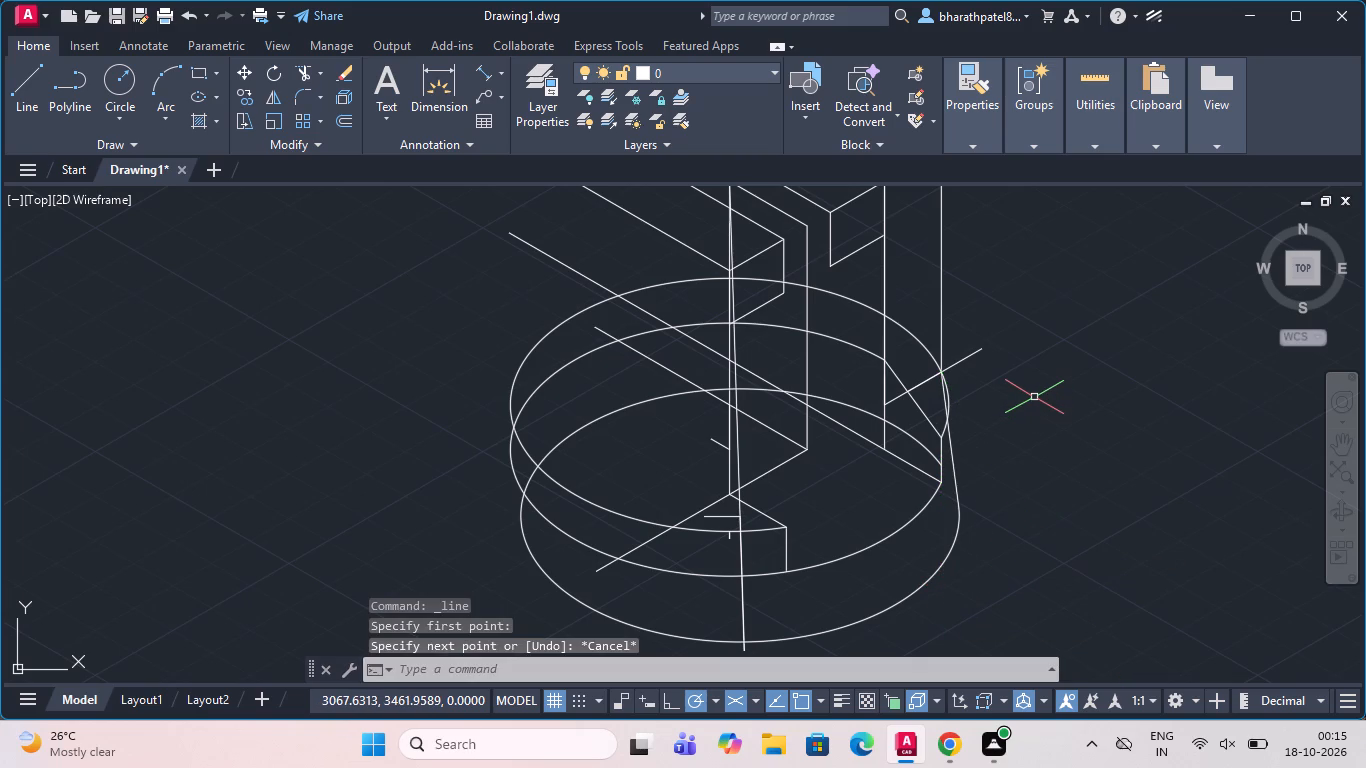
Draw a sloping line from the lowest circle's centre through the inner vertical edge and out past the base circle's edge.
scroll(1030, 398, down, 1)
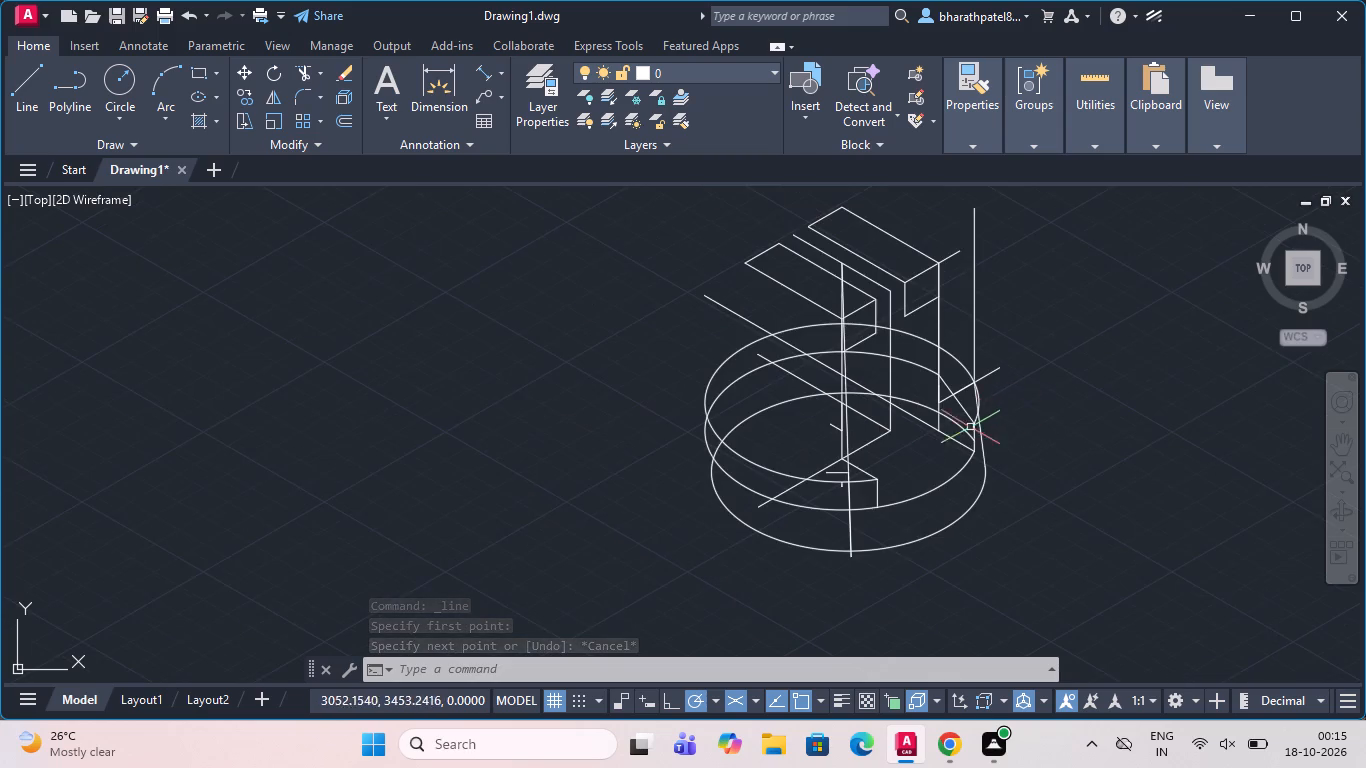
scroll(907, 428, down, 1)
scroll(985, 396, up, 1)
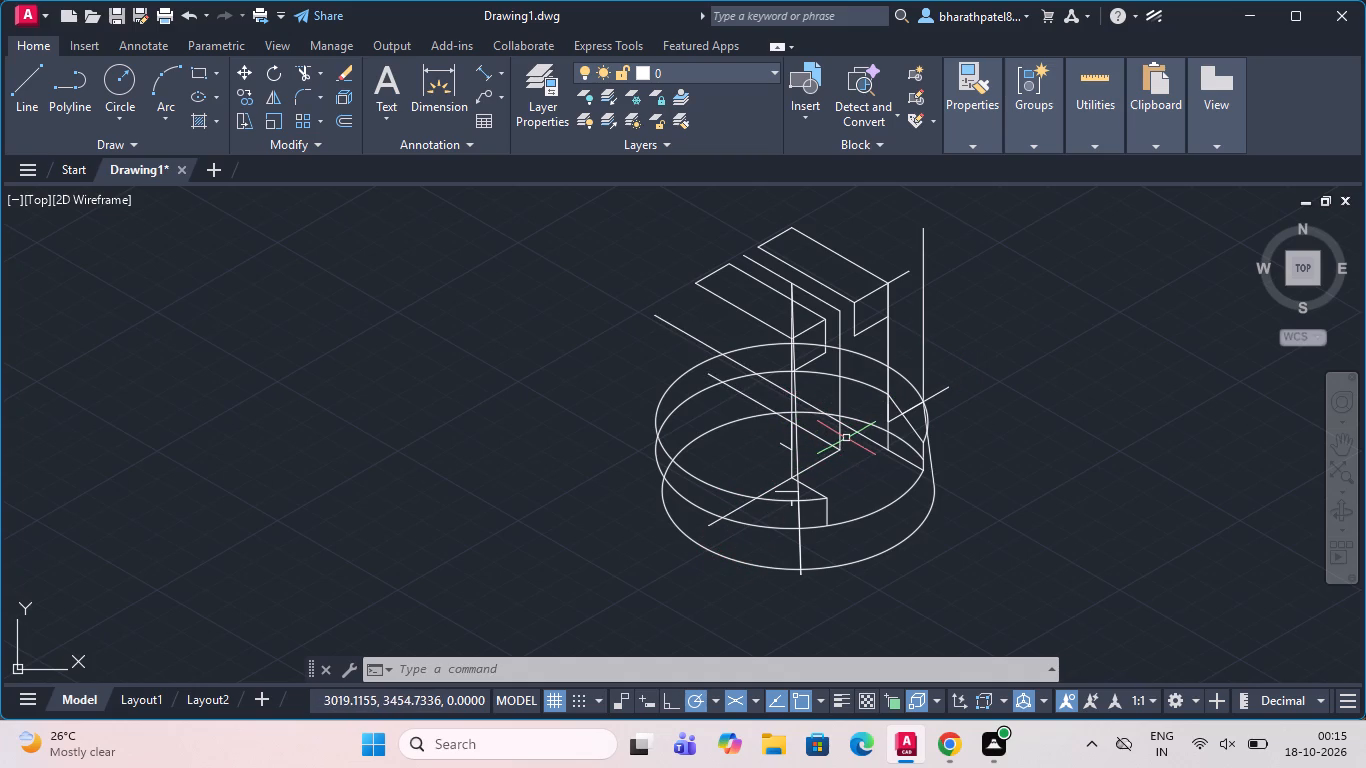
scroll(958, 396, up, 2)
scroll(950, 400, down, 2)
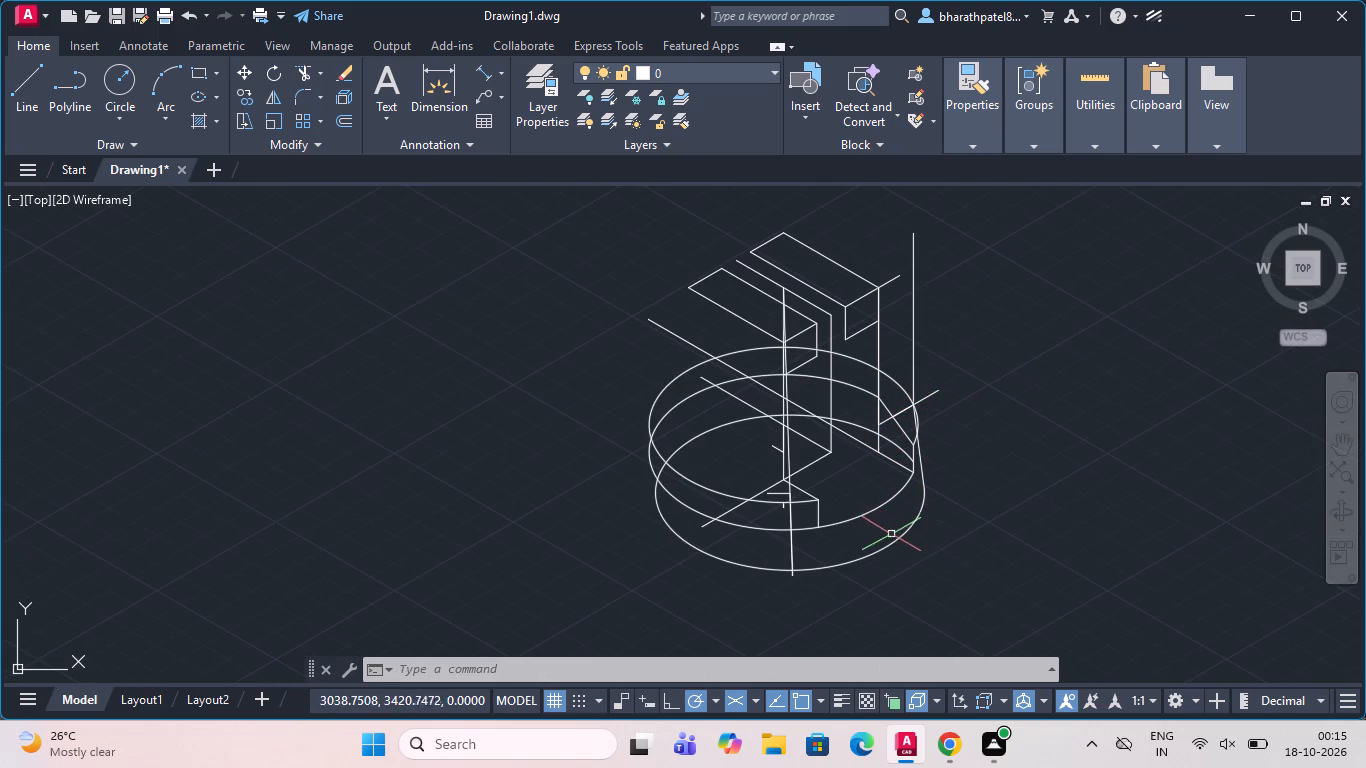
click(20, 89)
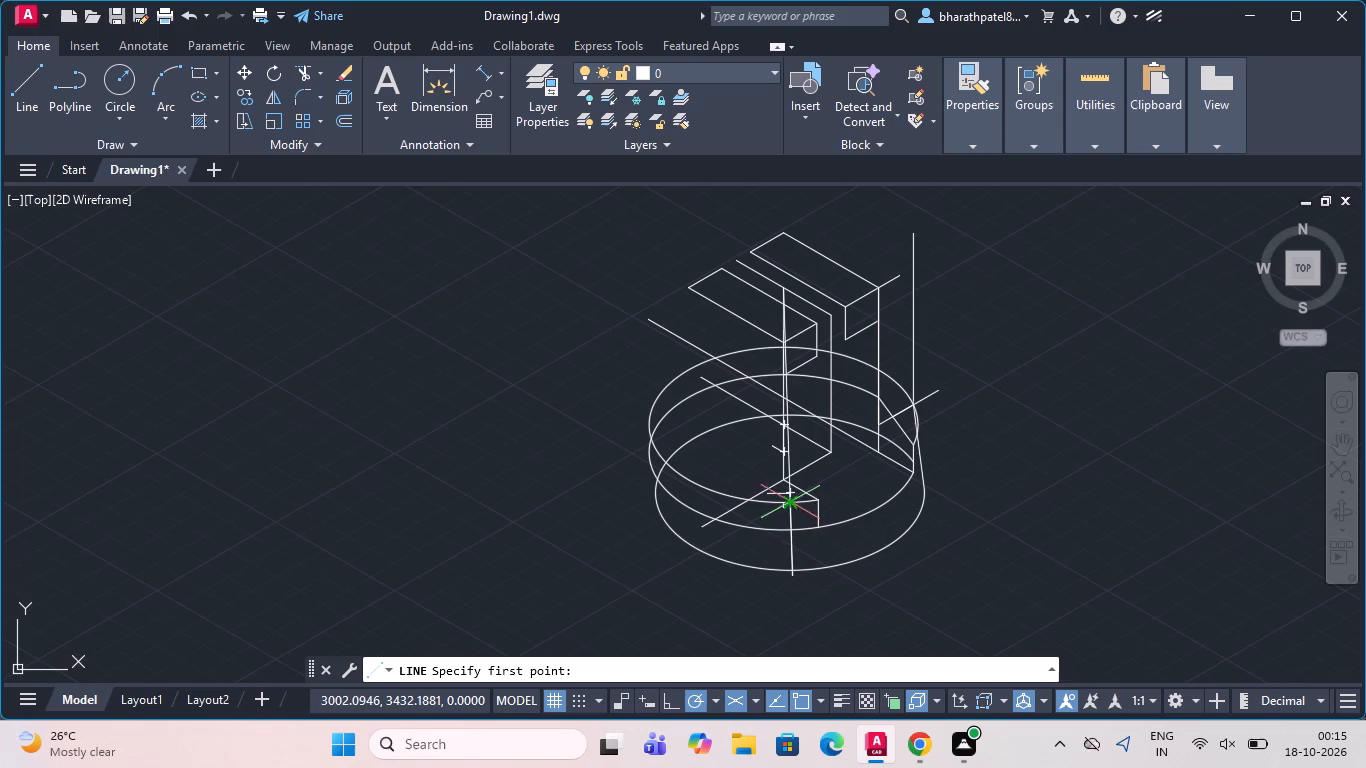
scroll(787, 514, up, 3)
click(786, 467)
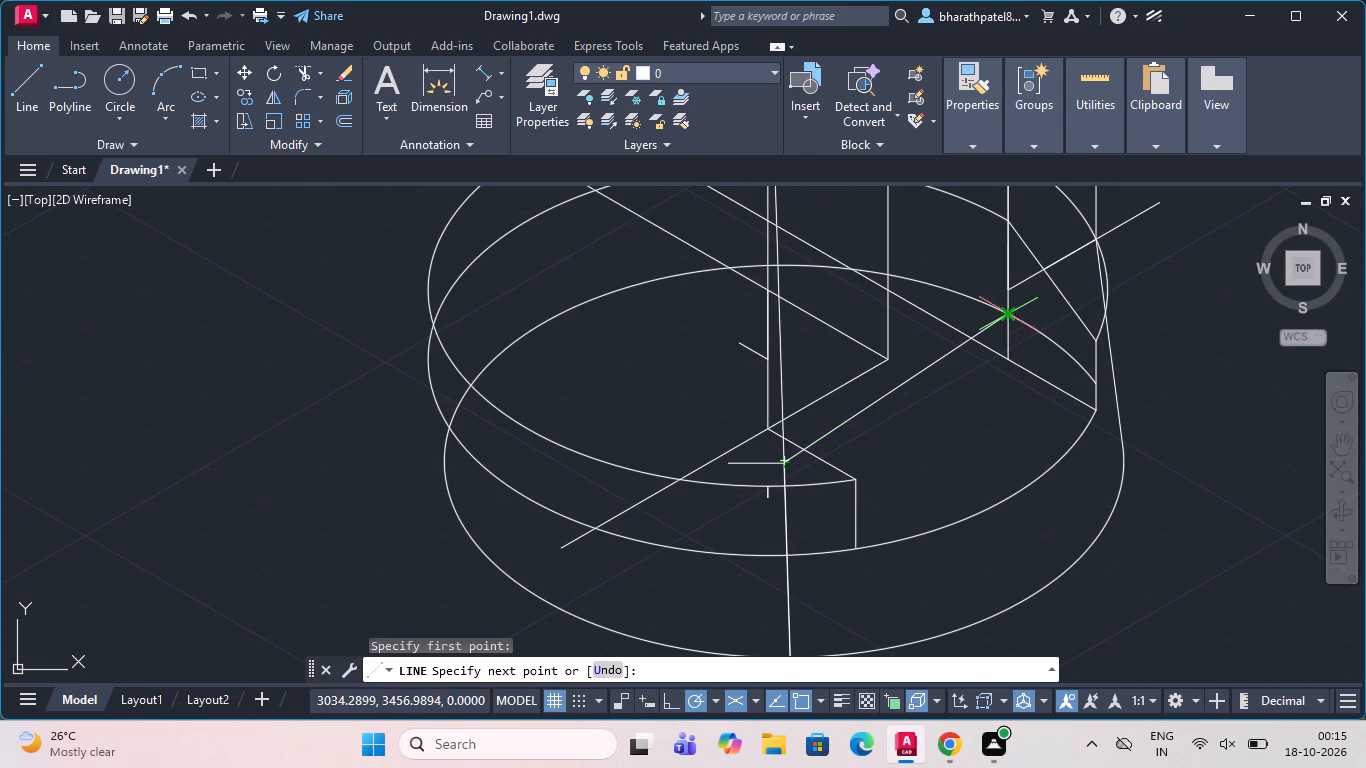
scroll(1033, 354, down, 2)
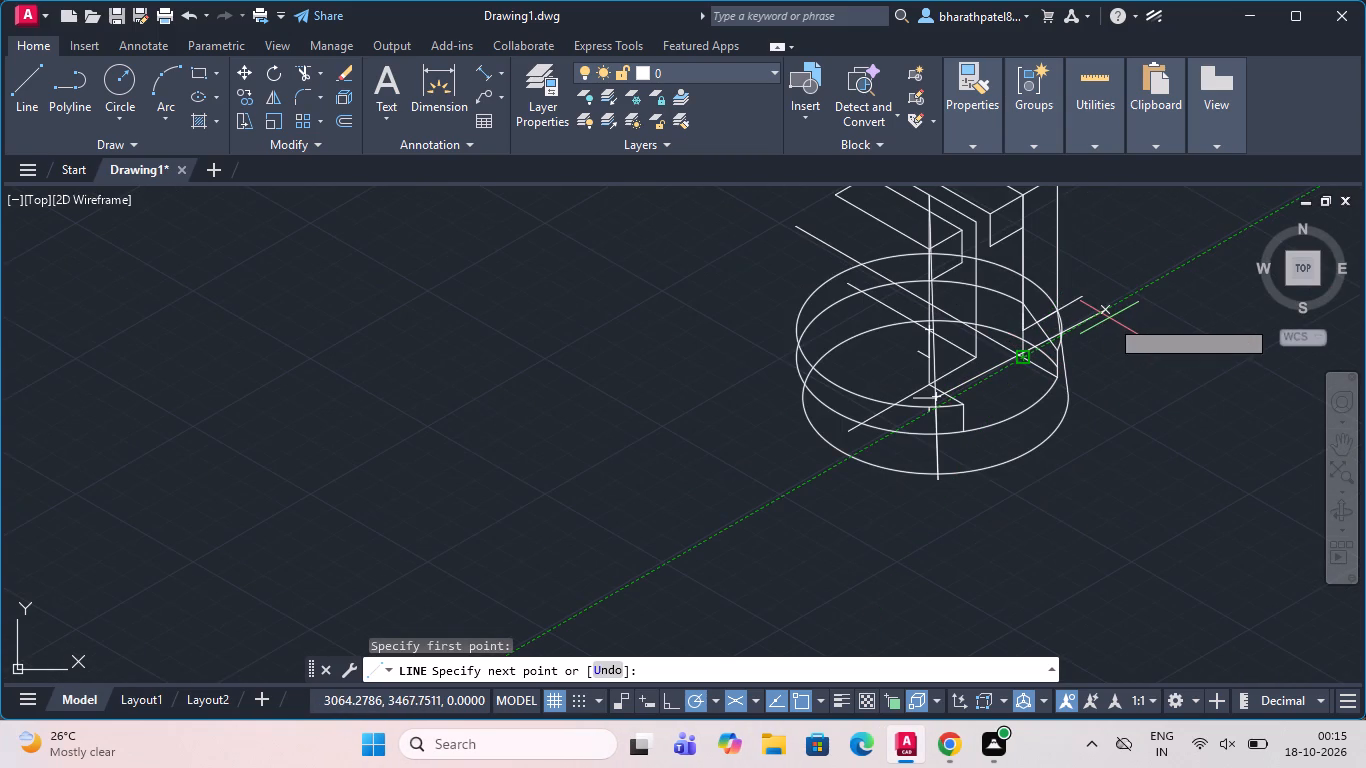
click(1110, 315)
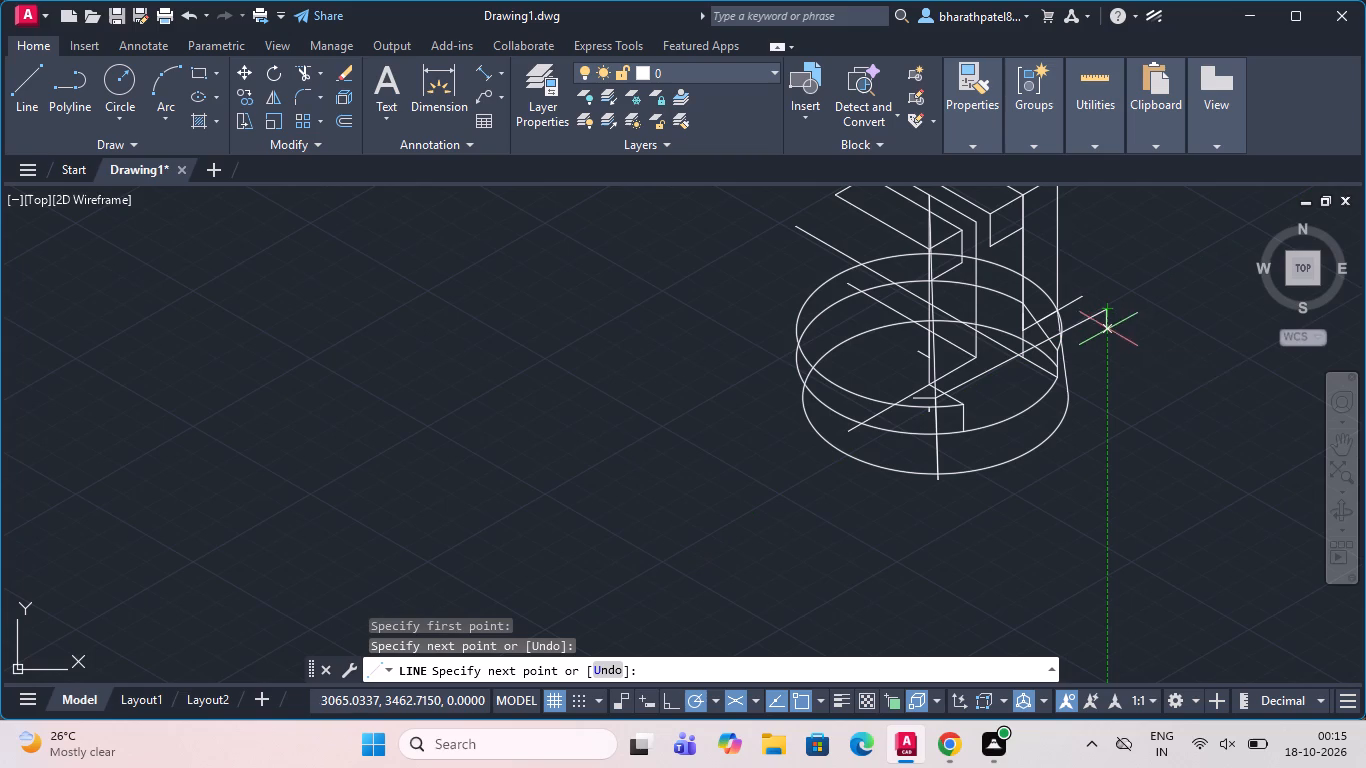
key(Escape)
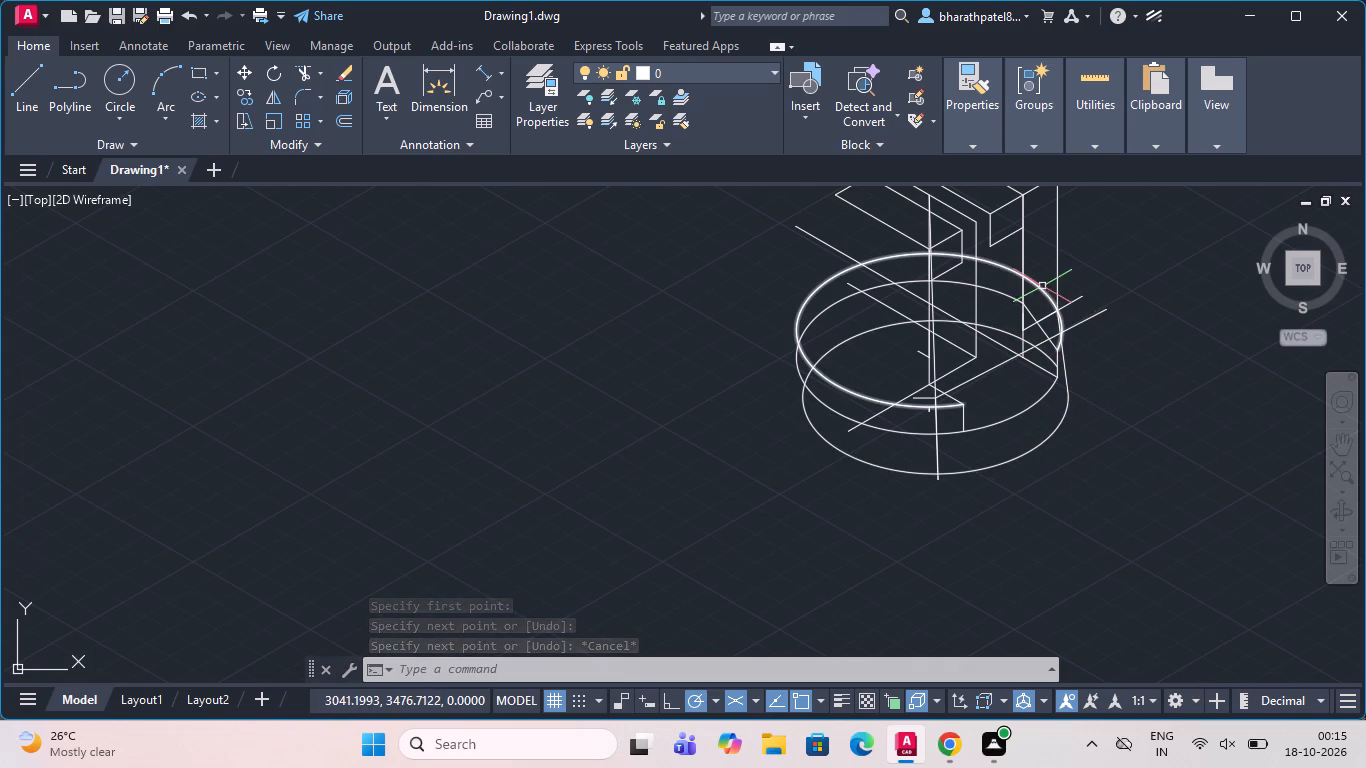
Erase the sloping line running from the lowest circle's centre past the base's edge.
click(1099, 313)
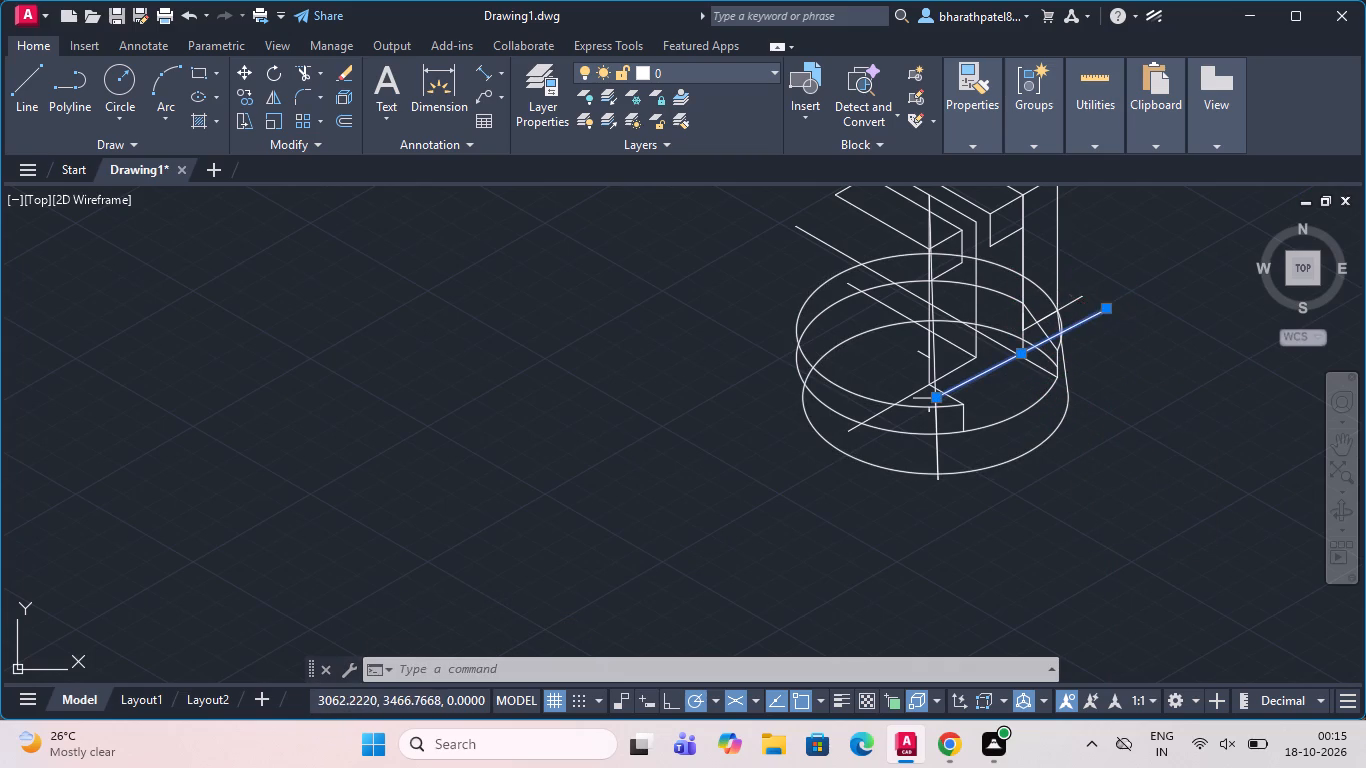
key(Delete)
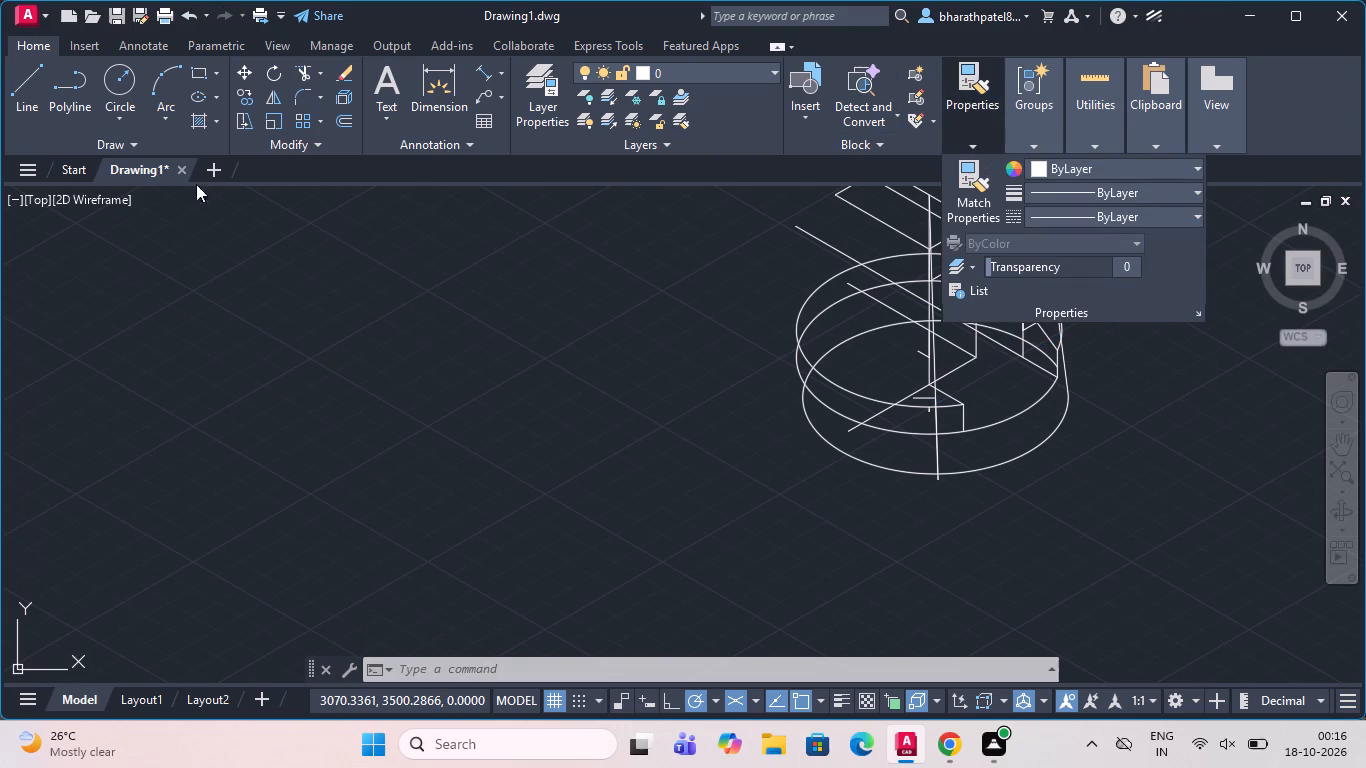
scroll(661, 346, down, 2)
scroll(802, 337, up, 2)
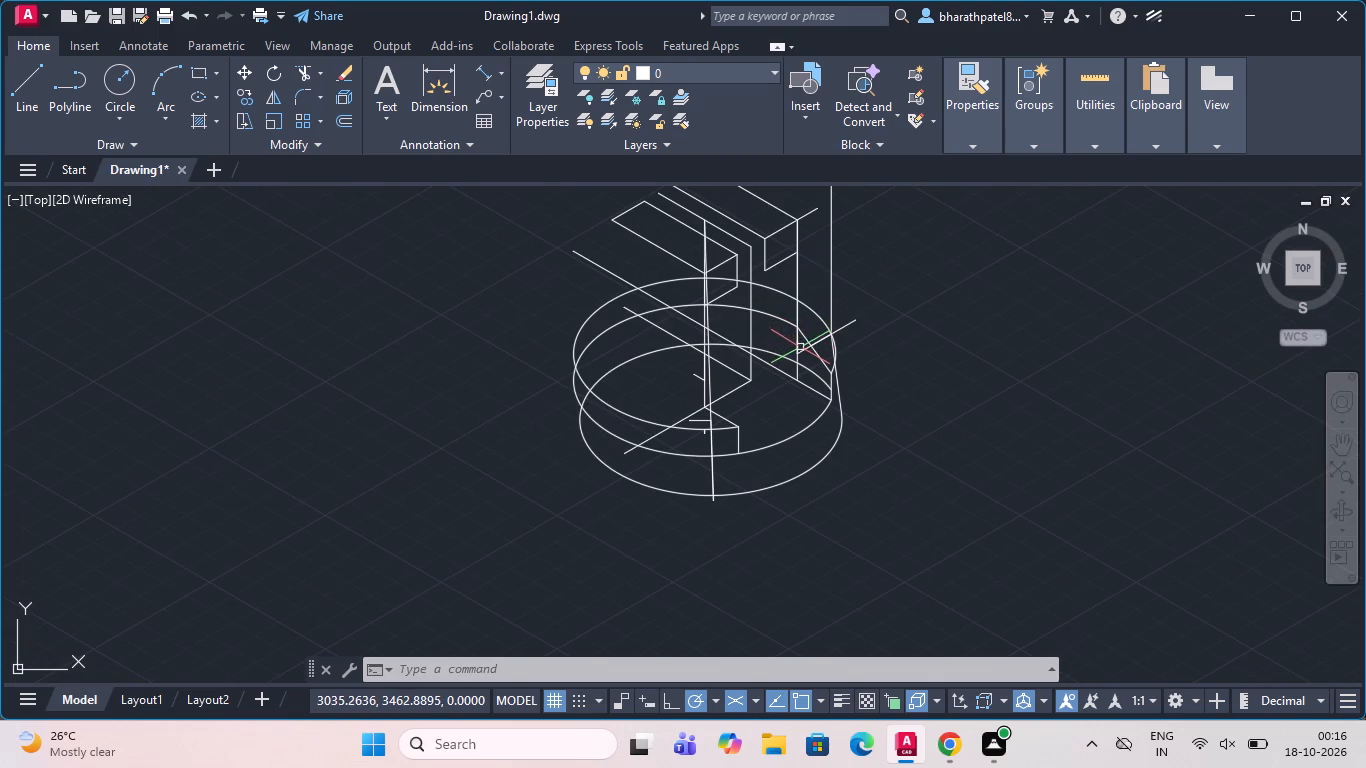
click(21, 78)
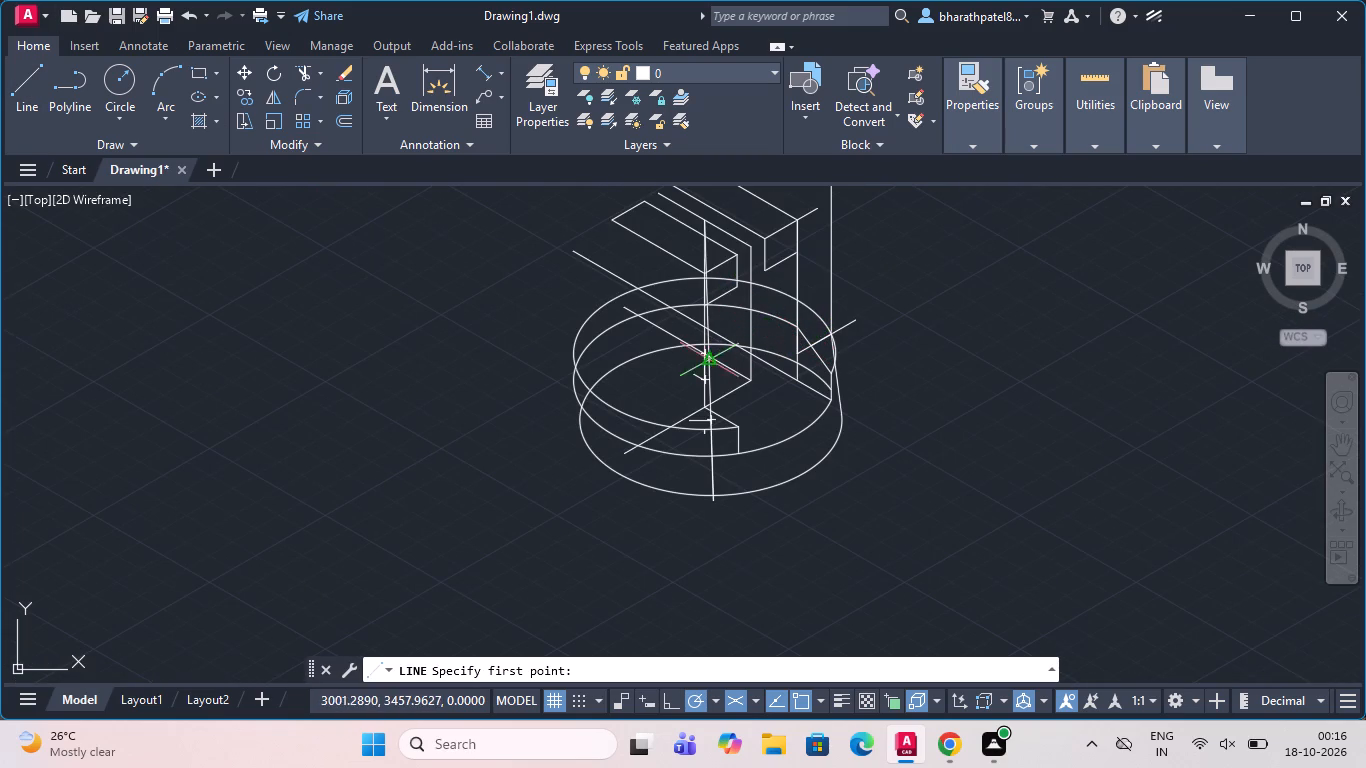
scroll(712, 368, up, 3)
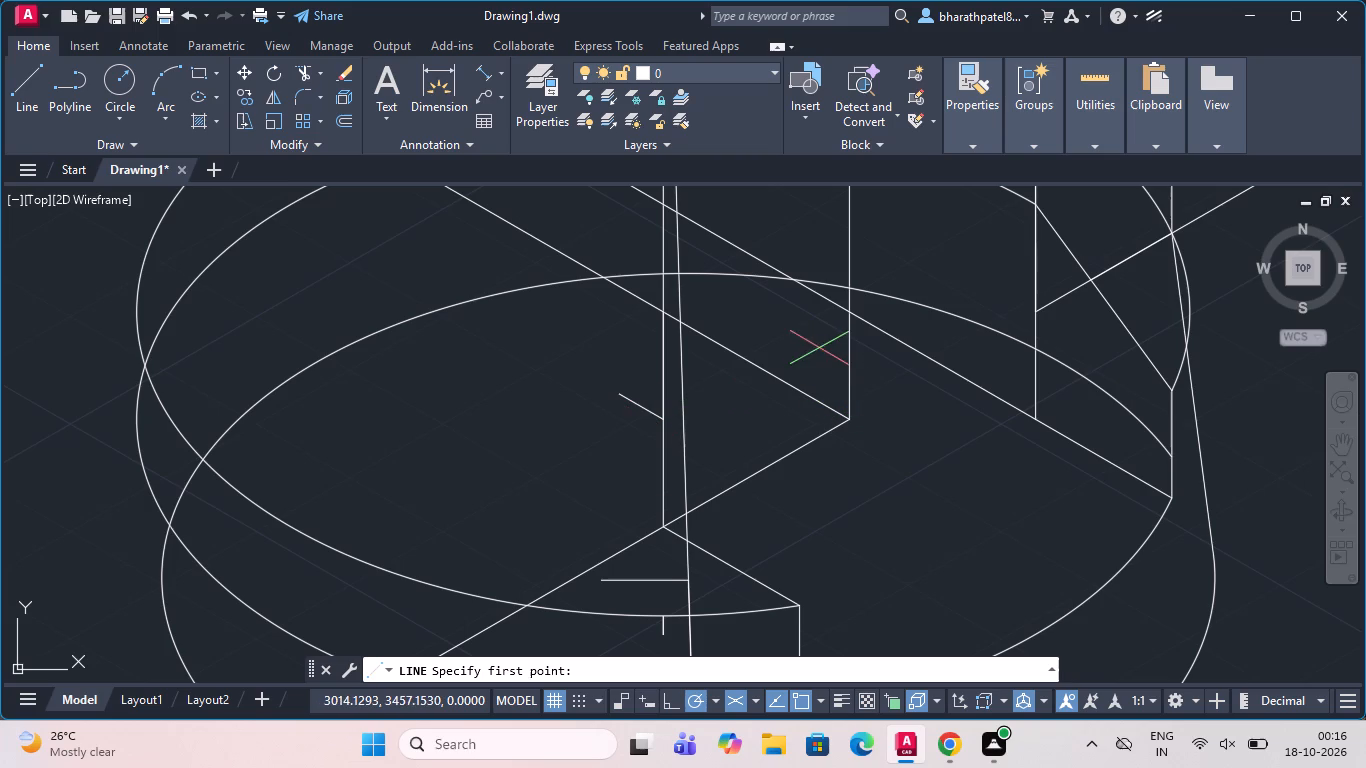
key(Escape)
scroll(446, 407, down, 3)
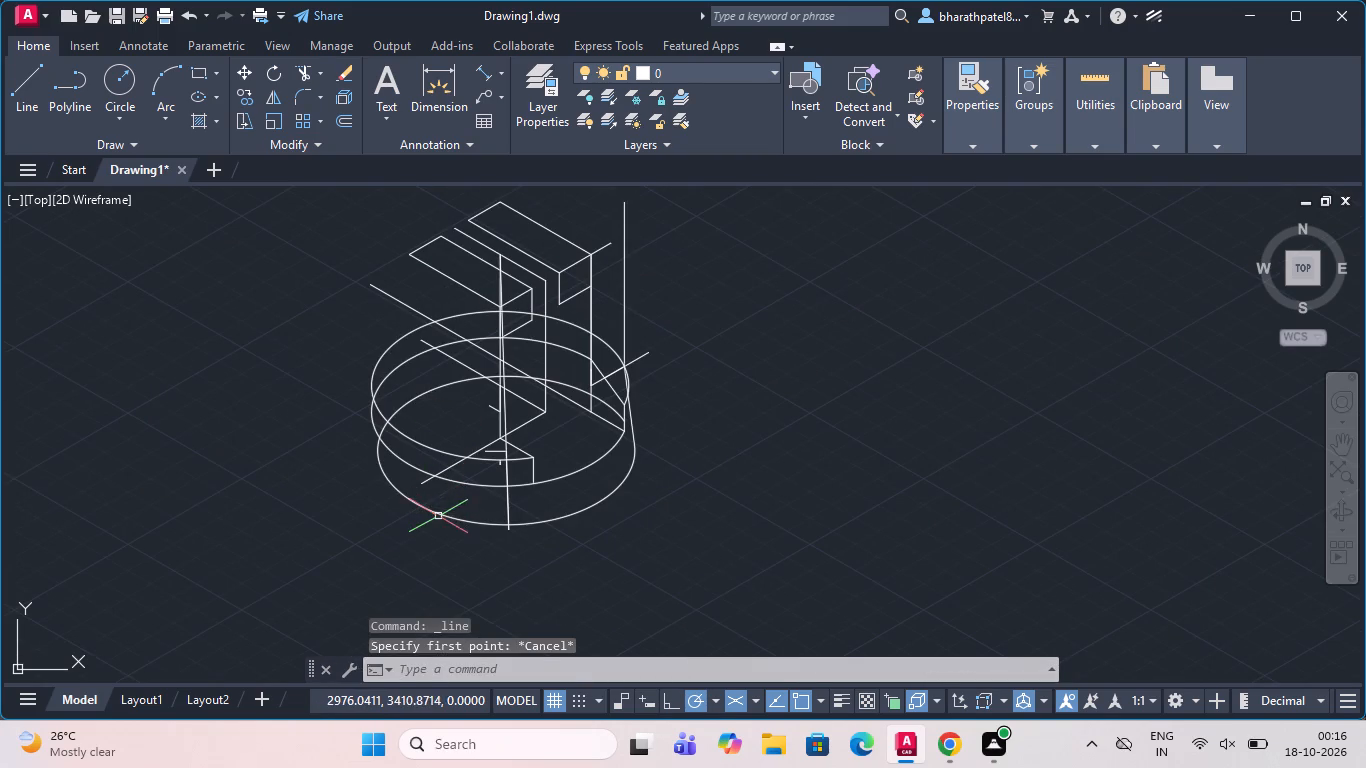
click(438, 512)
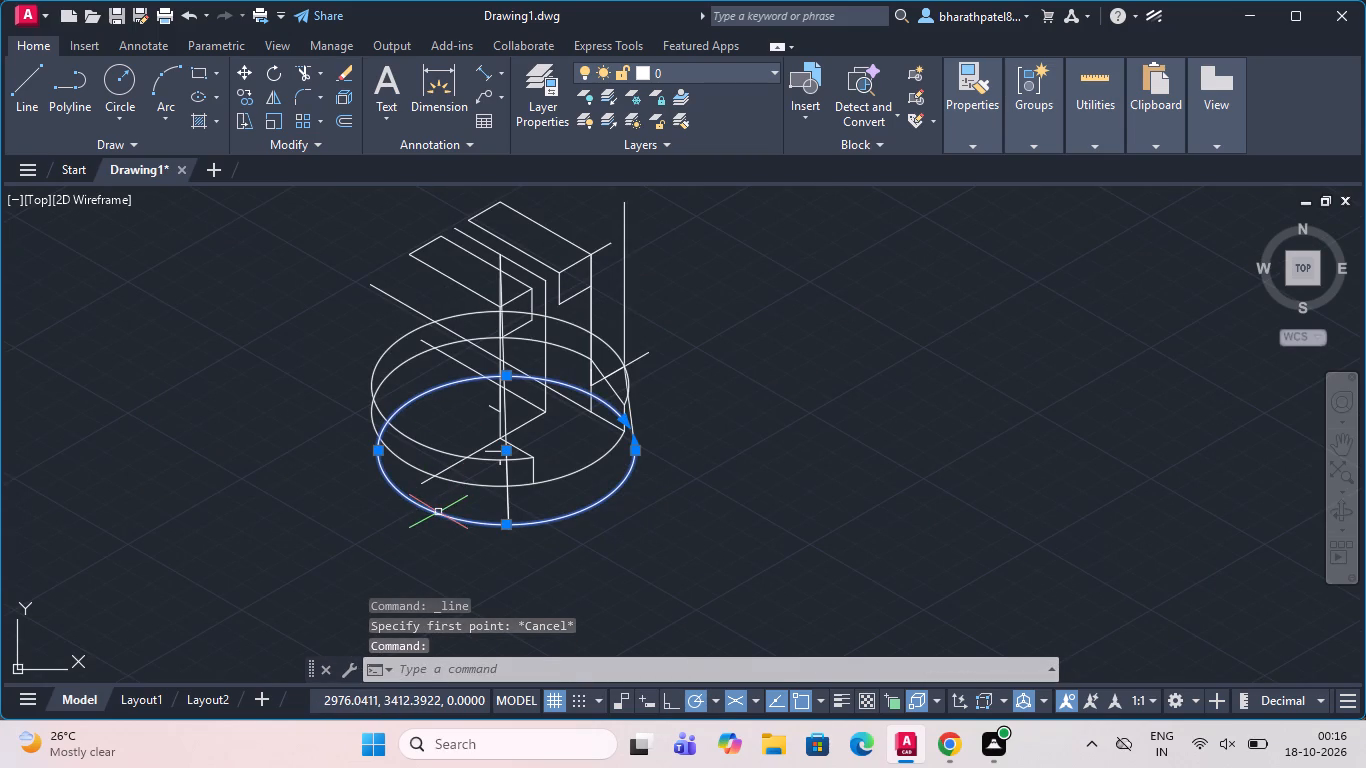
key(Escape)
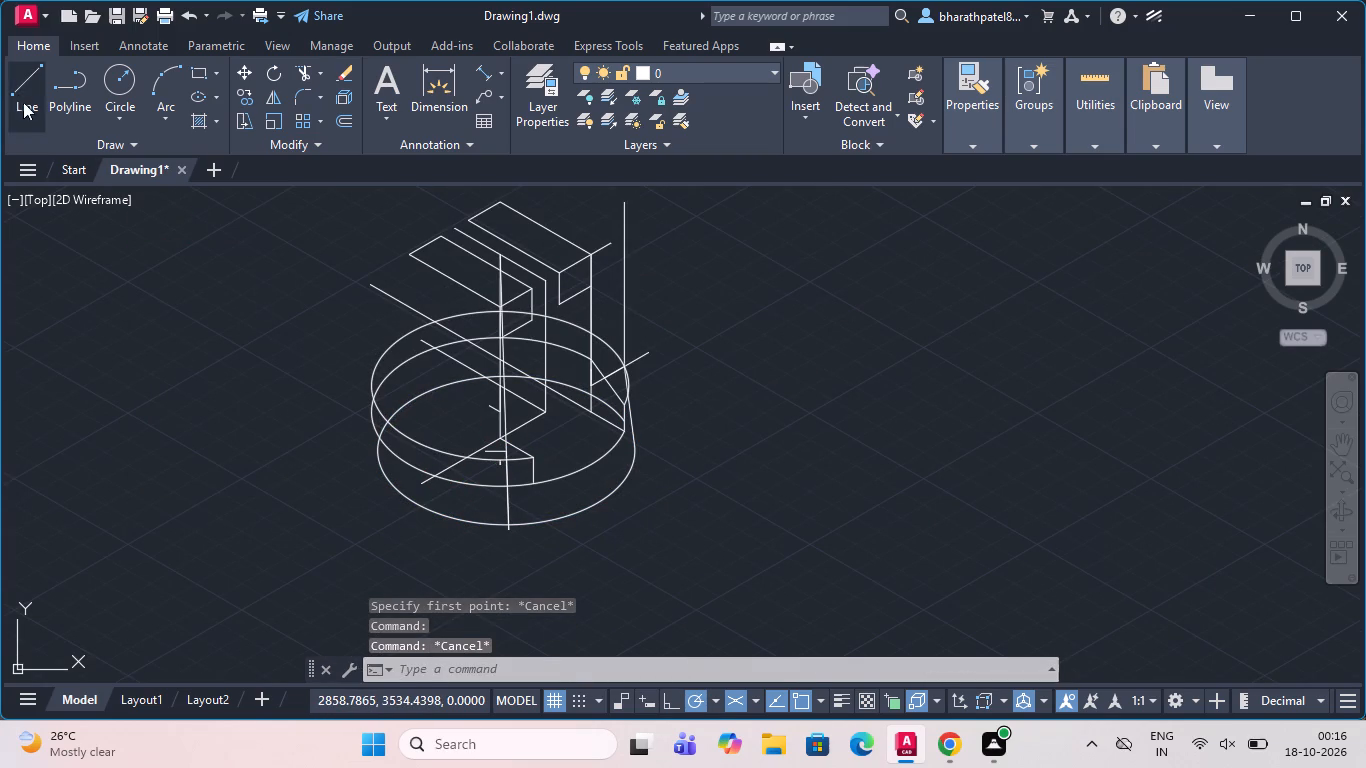
Draw a sloping line about 57 units long at 210° from the lowest circle's centre out past its edge.
click(14, 85)
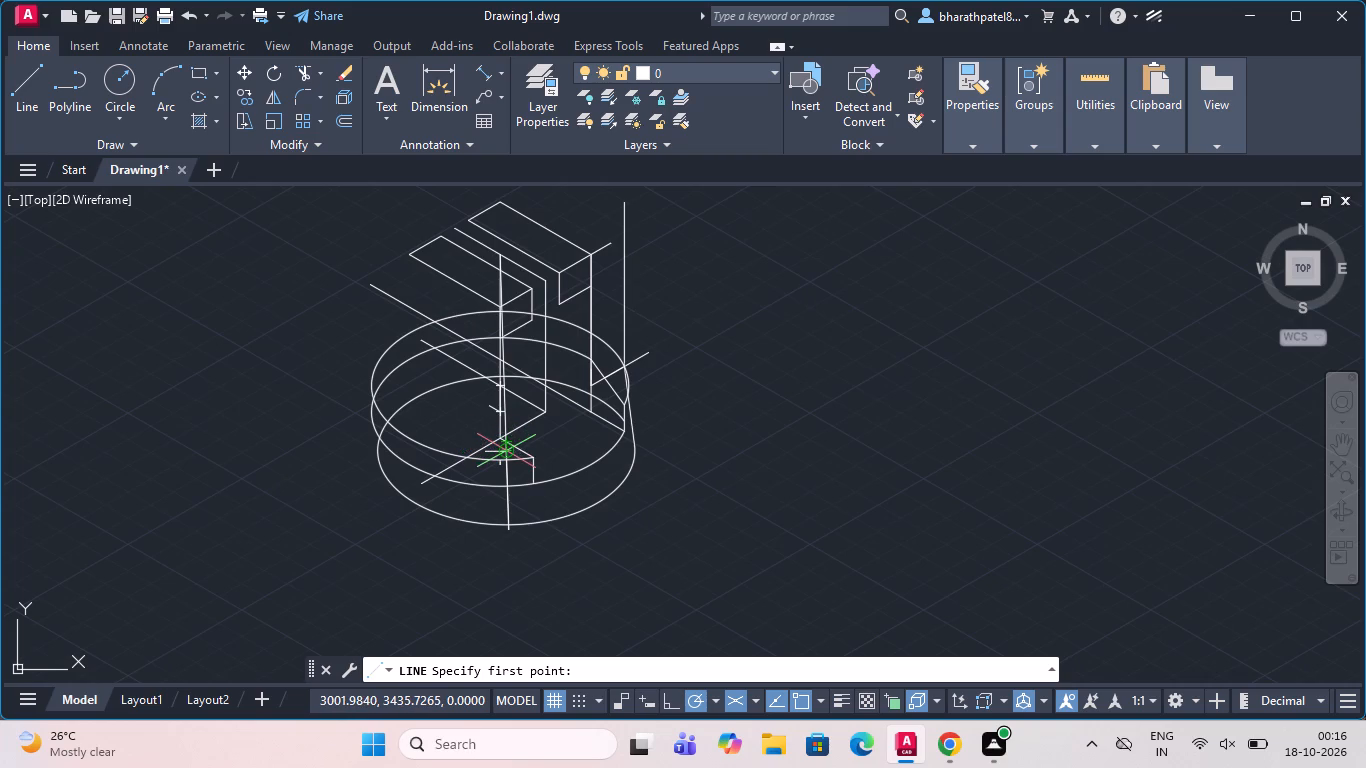
scroll(503, 451, up, 3)
click(497, 459)
scroll(498, 458, down, 4)
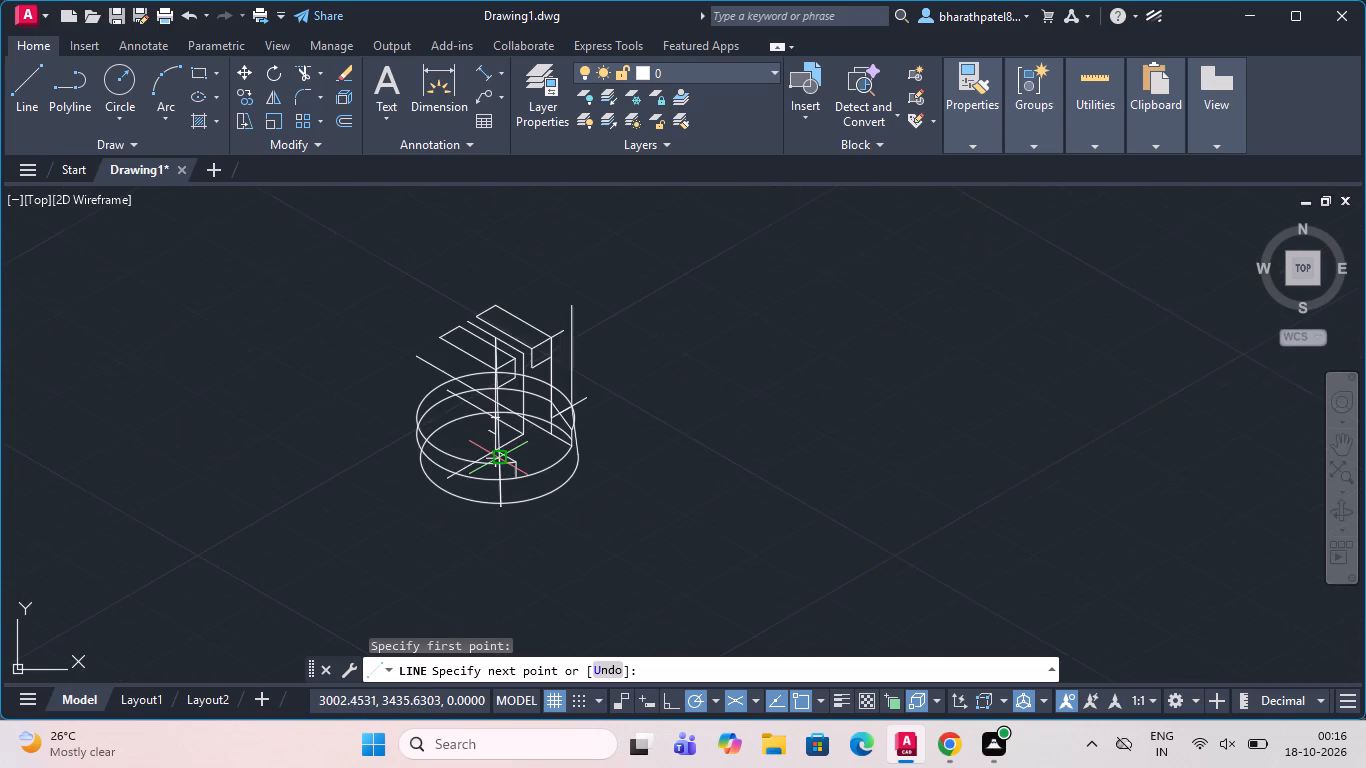
scroll(416, 500, up, 1)
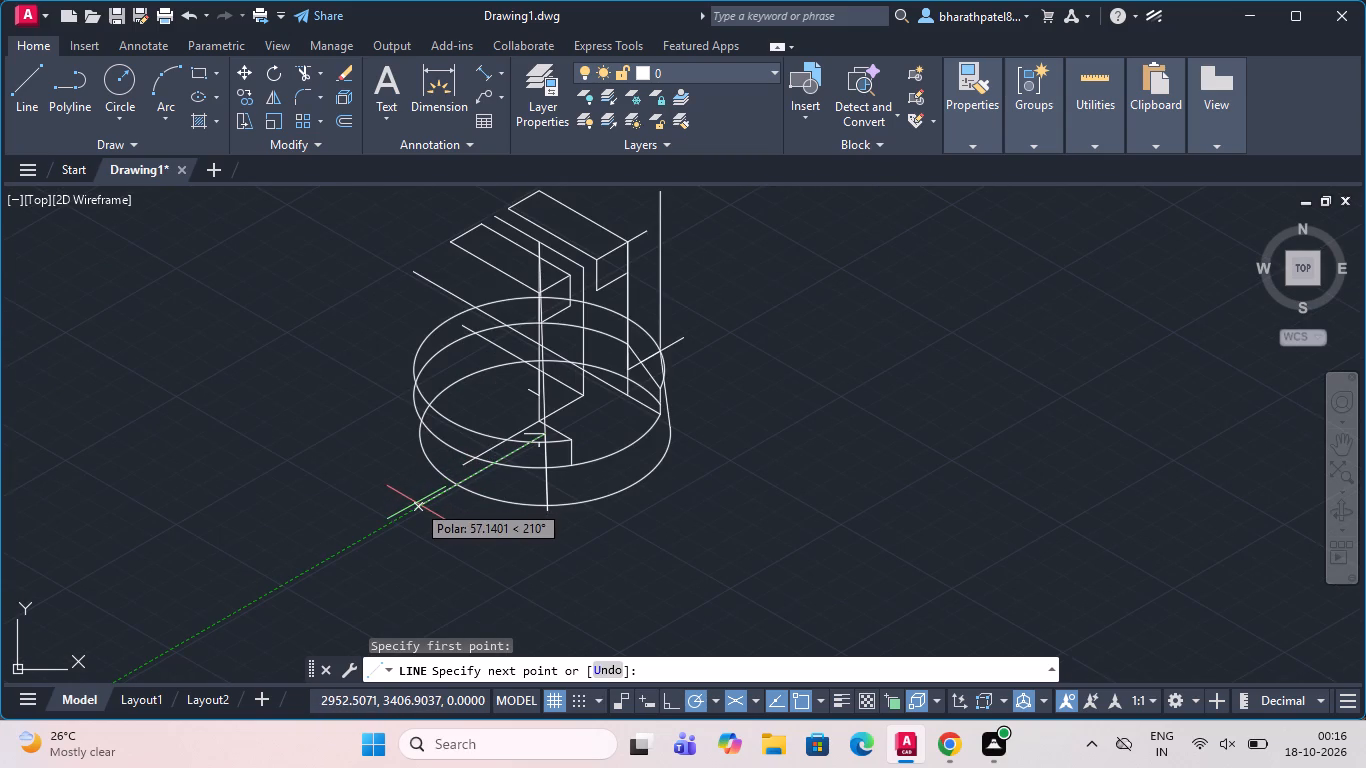
click(414, 504)
key(Escape)
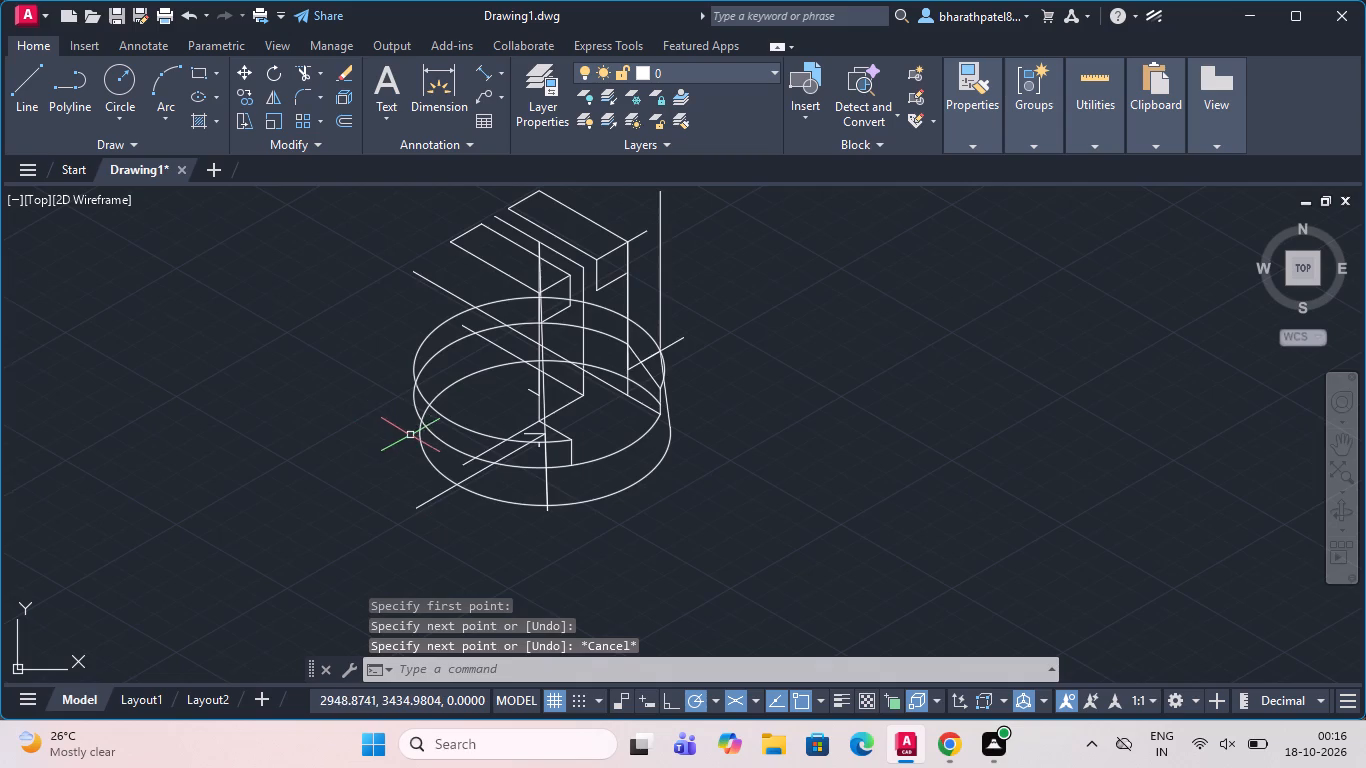
Draw a 40-unit vertical line up from the new sloping line's crossing with the lowest circle, continuing with a horizontal line about 35 units outward.
scroll(410, 435, up, 2)
scroll(438, 365, down, 1)
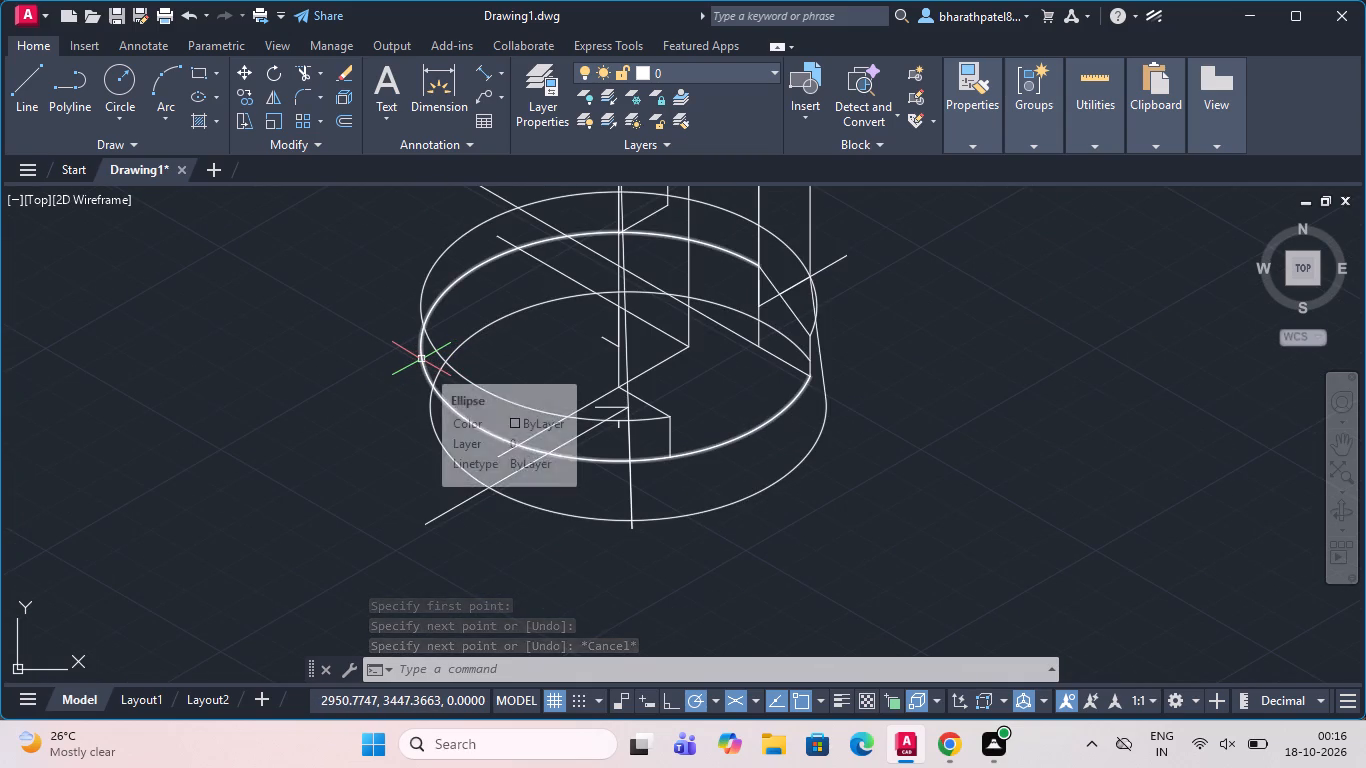
click(19, 85)
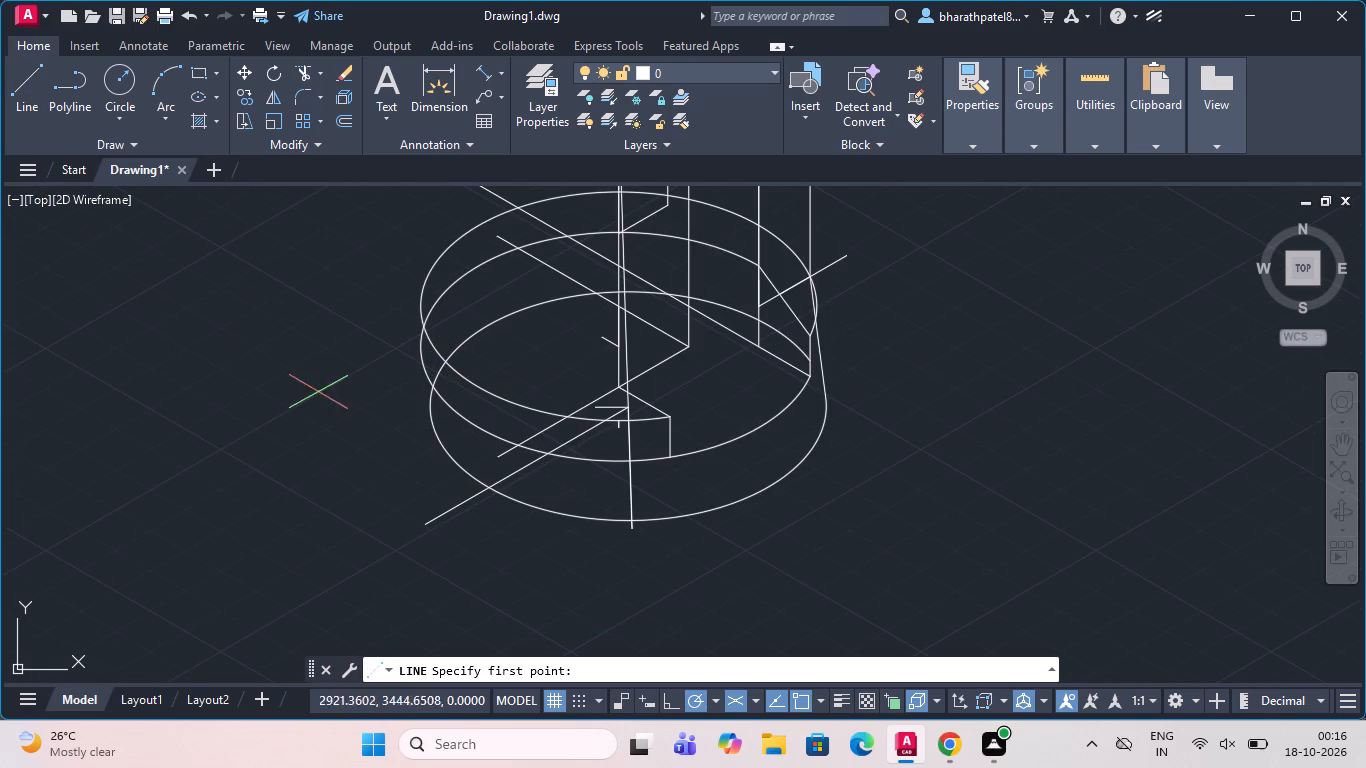
click(488, 485)
scroll(486, 484, down, 3)
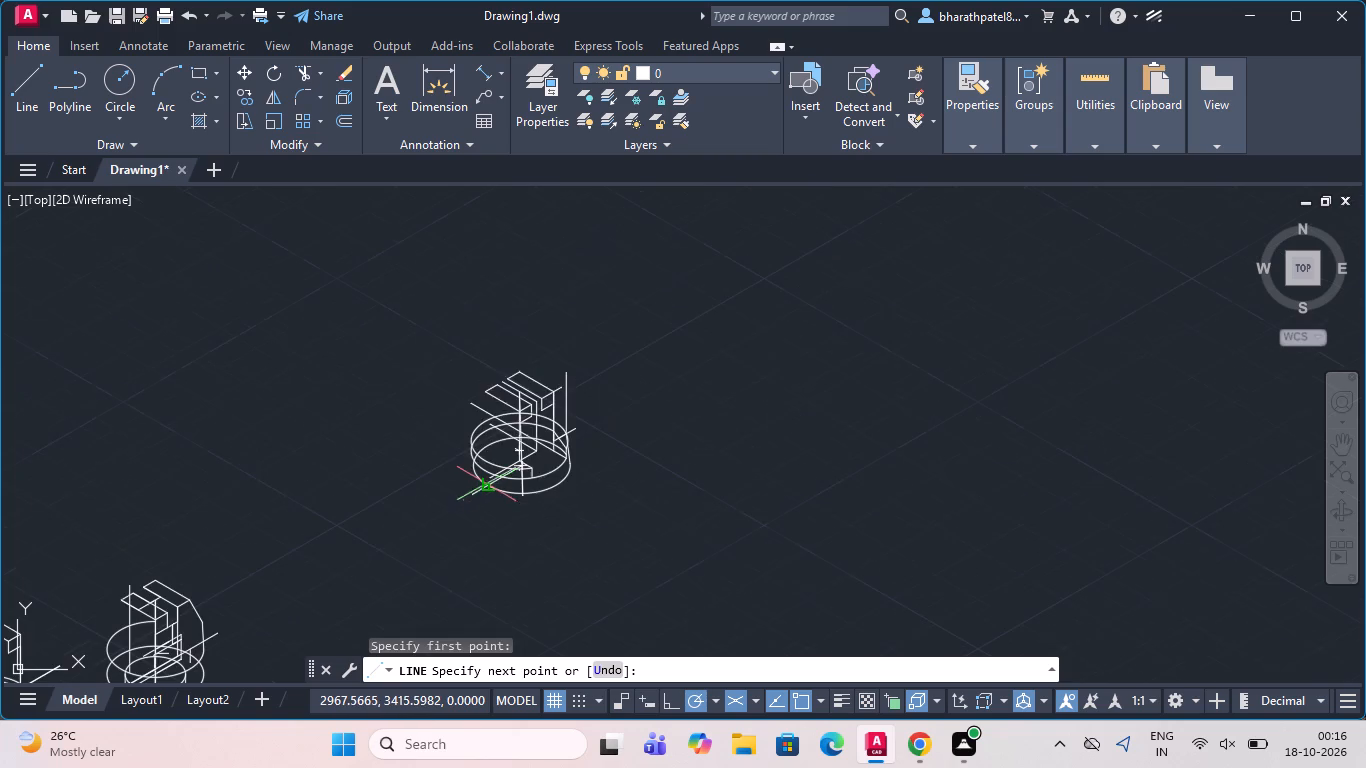
scroll(479, 370, up, 2)
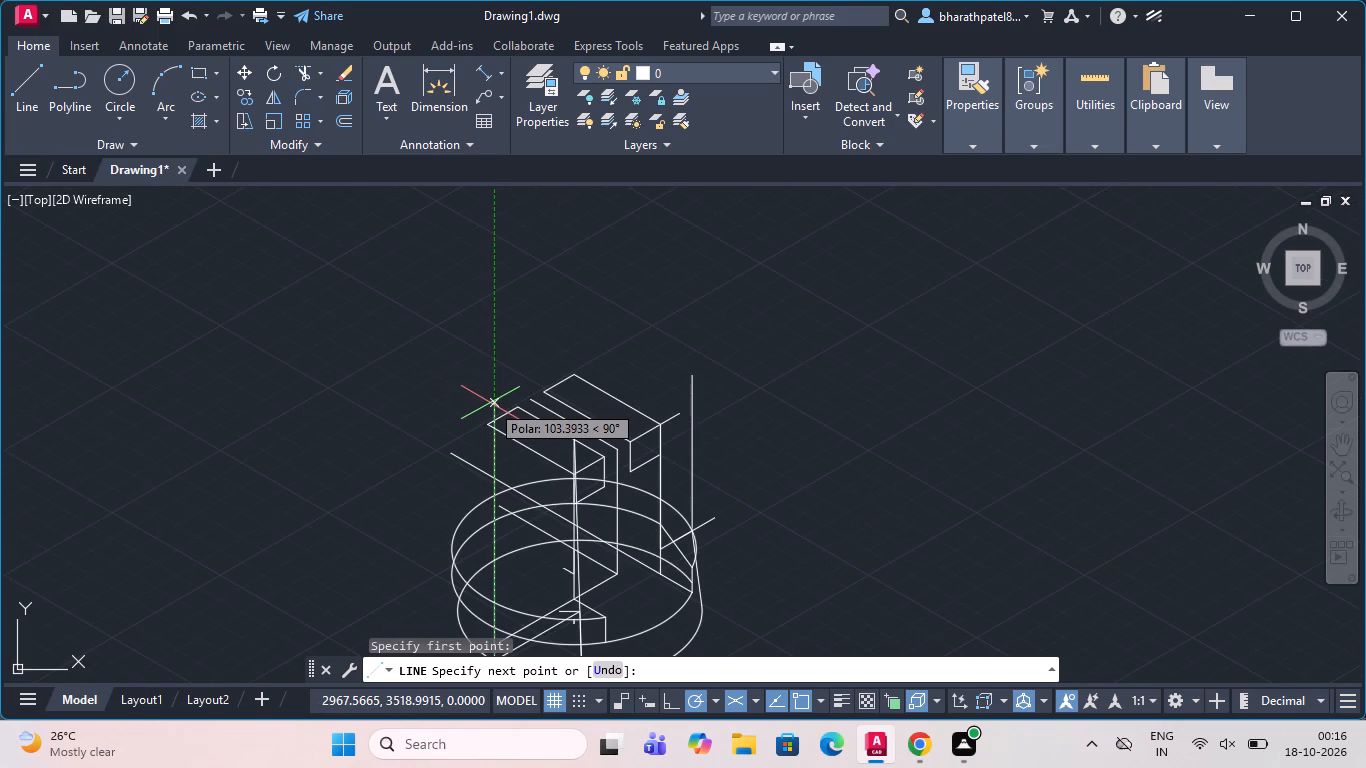
key(4)
key(0)
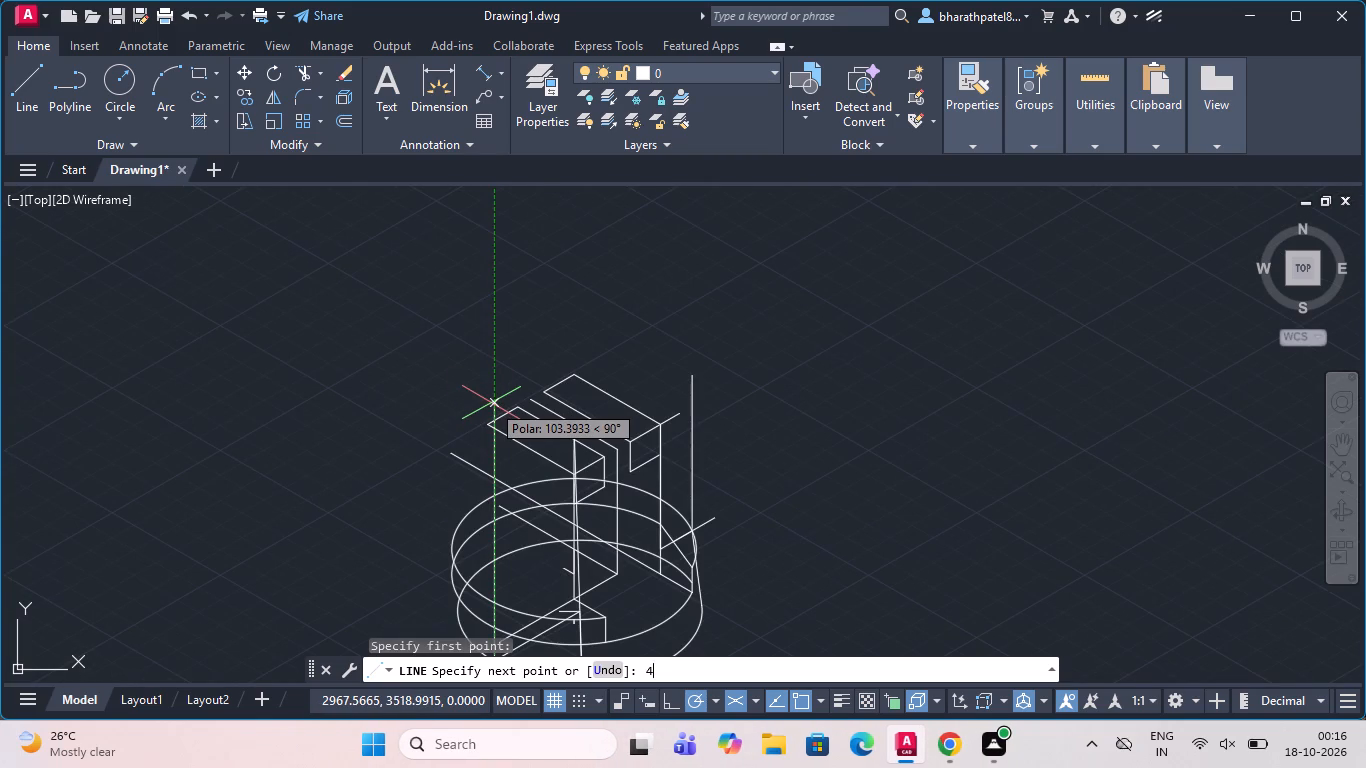
key(Return)
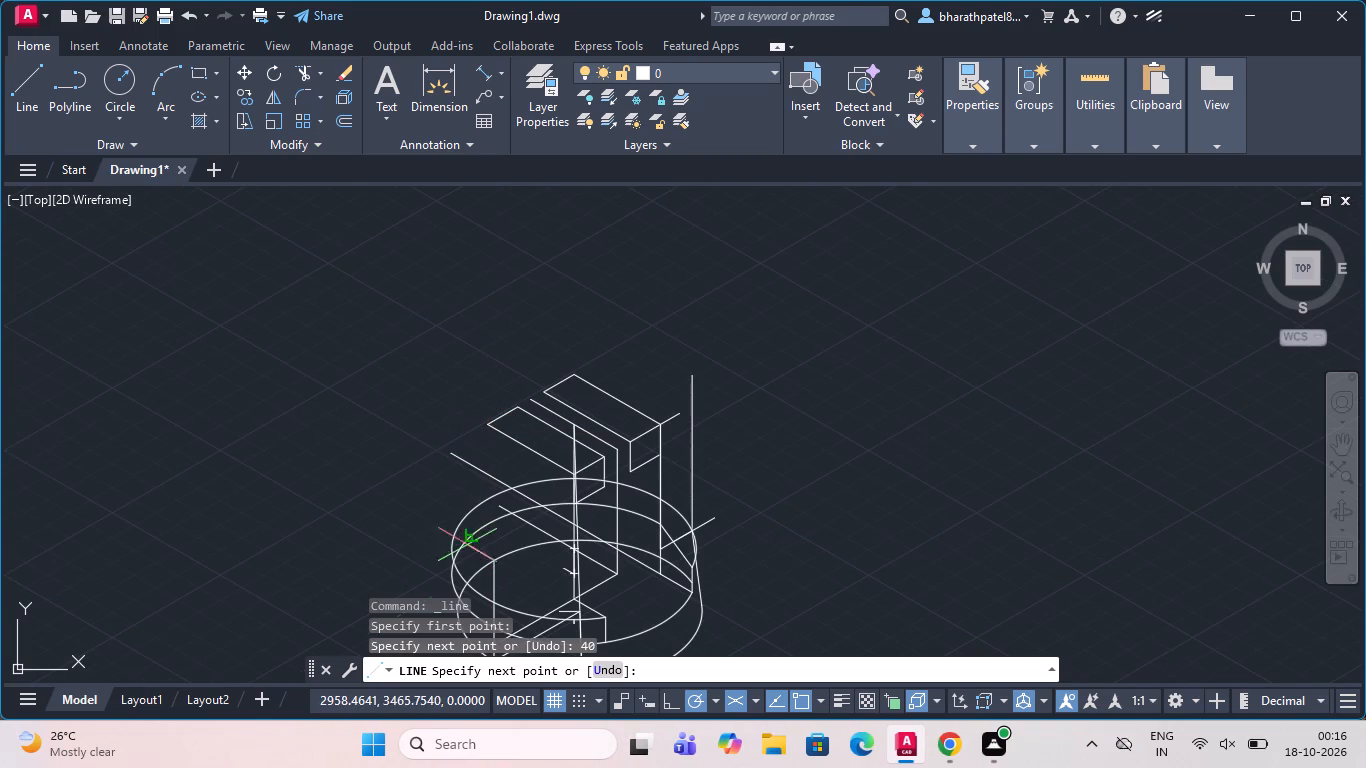
scroll(476, 572, up, 2)
scroll(590, 445, down, 2)
scroll(542, 521, up, 2)
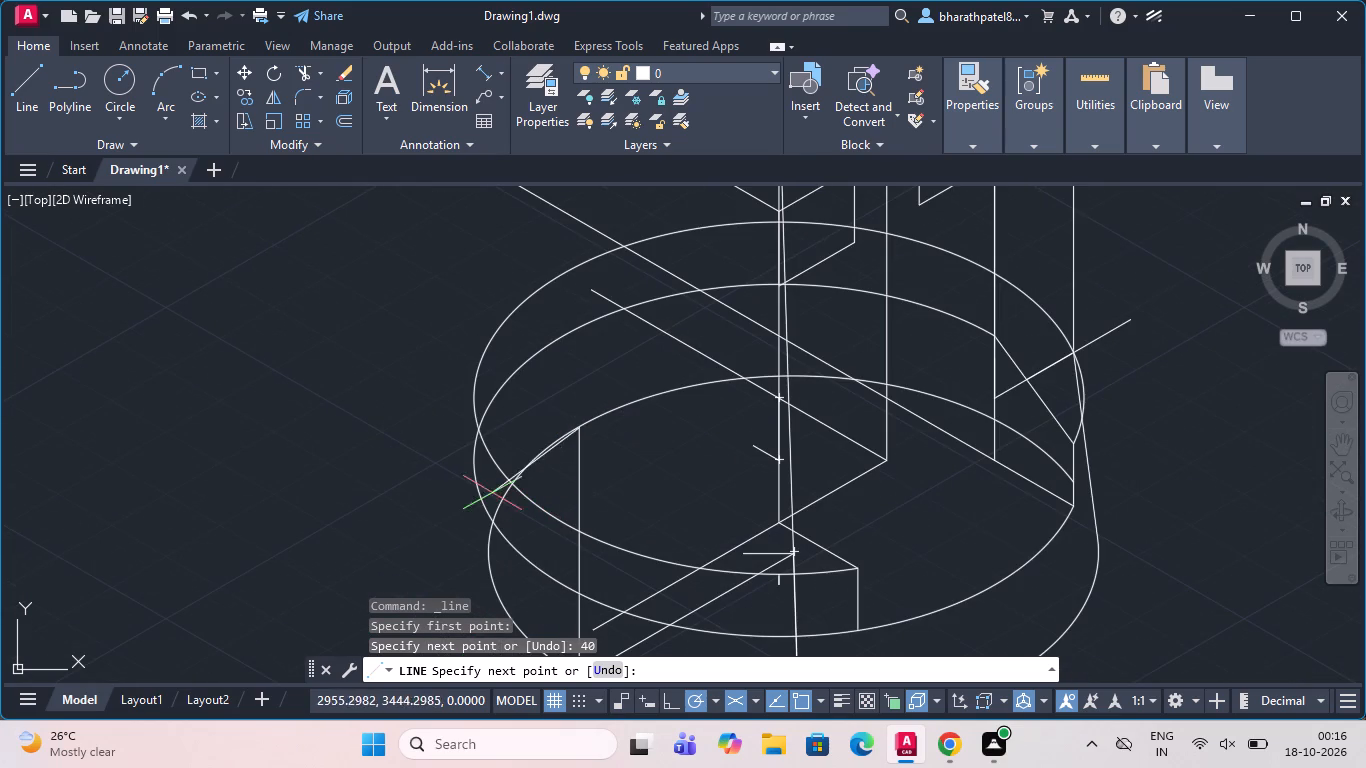
click(363, 429)
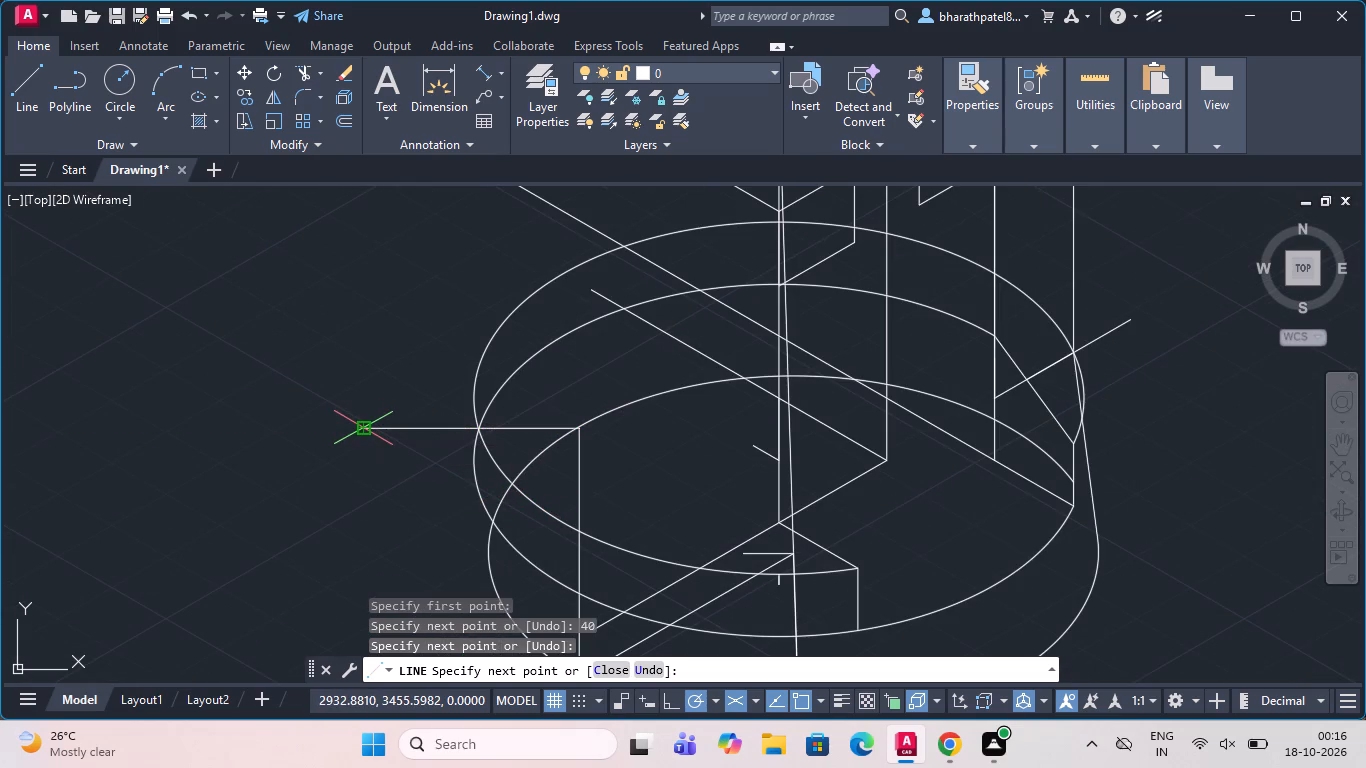
key(Escape)
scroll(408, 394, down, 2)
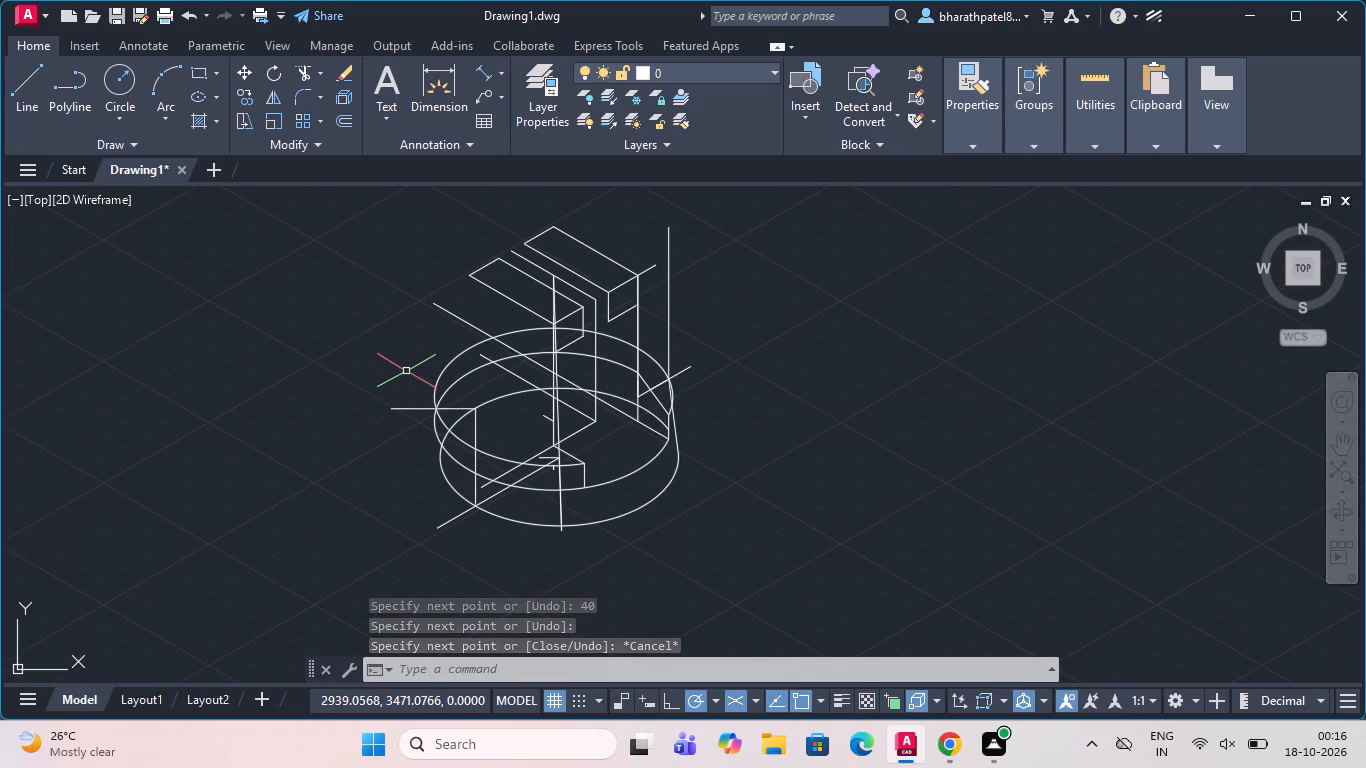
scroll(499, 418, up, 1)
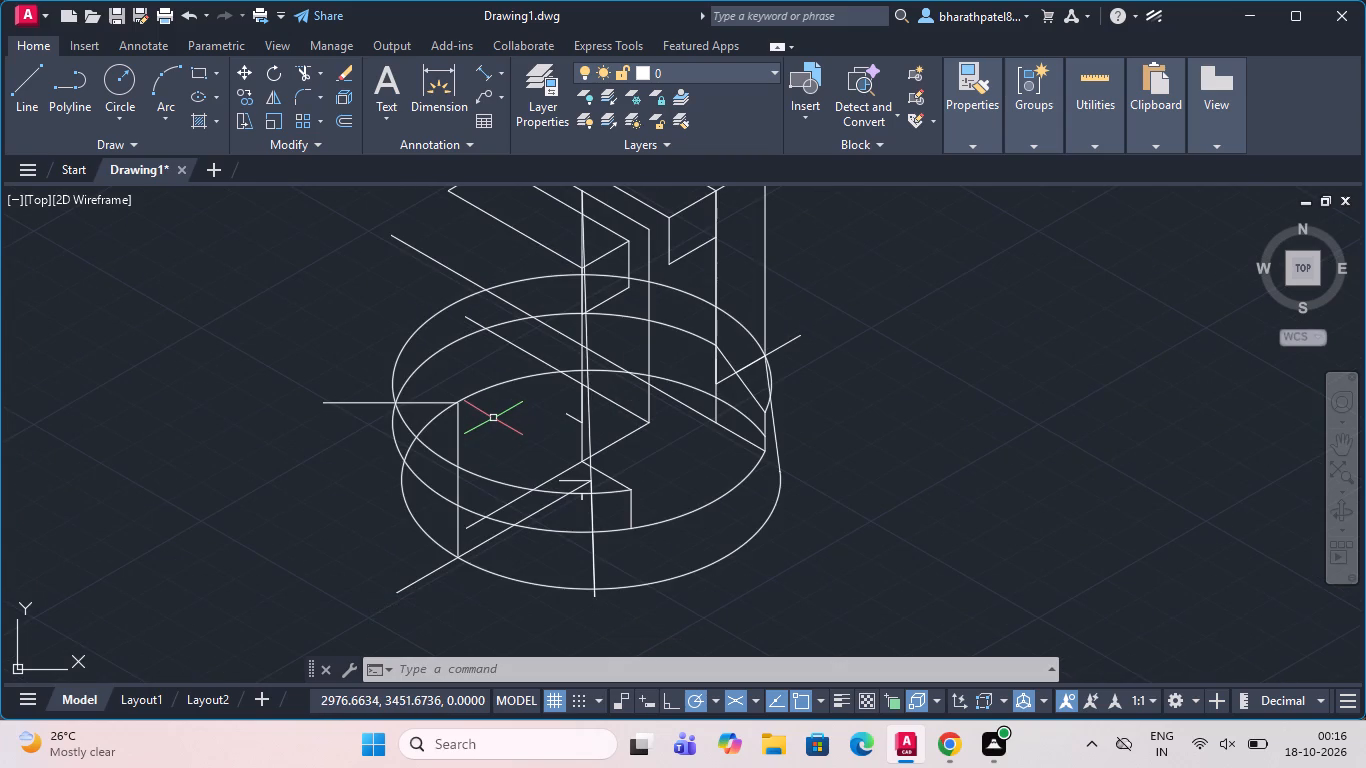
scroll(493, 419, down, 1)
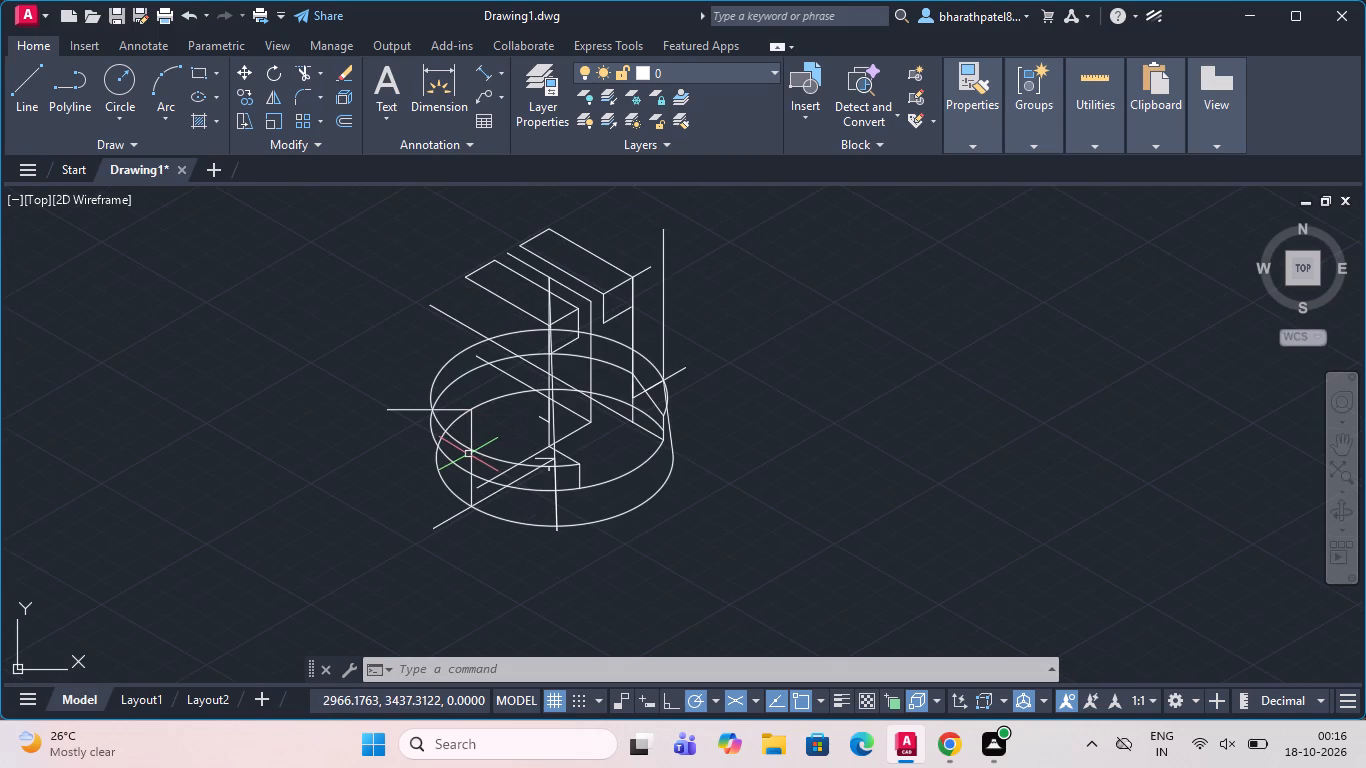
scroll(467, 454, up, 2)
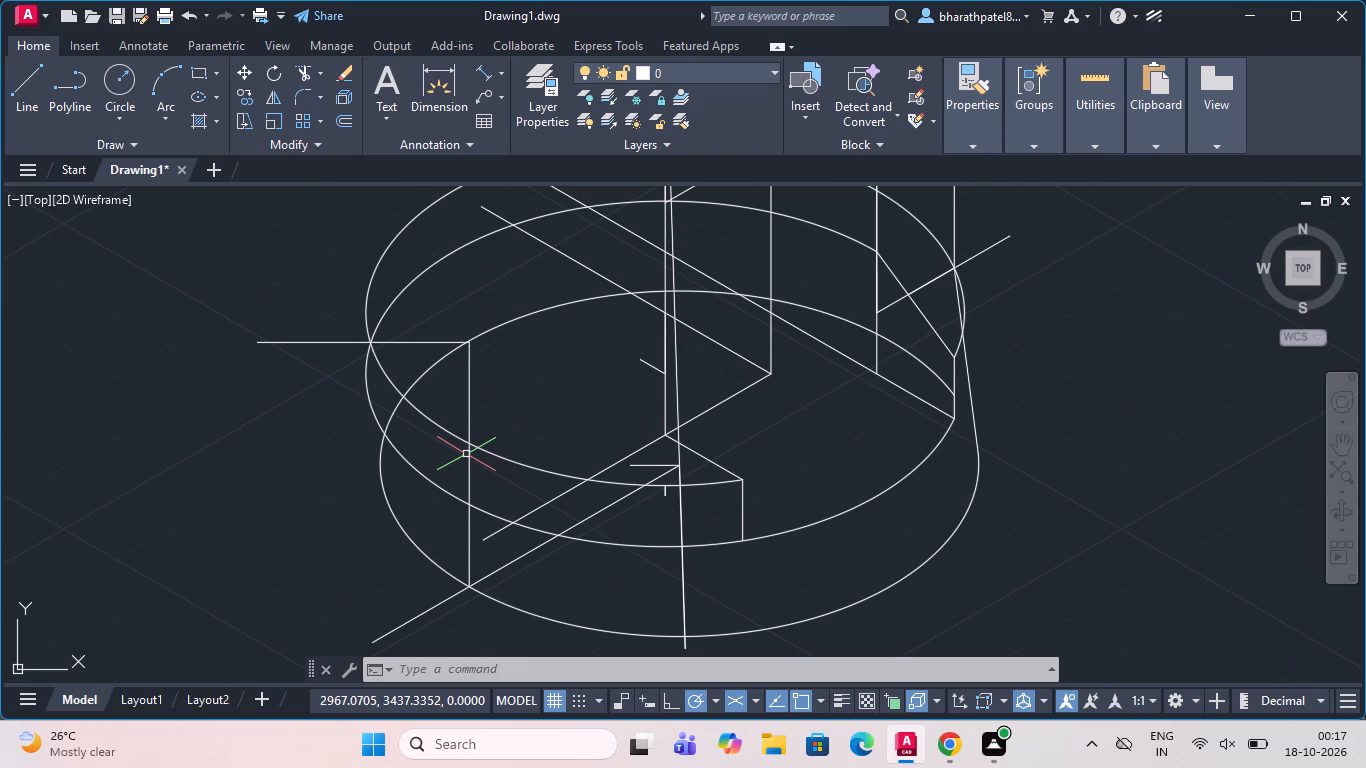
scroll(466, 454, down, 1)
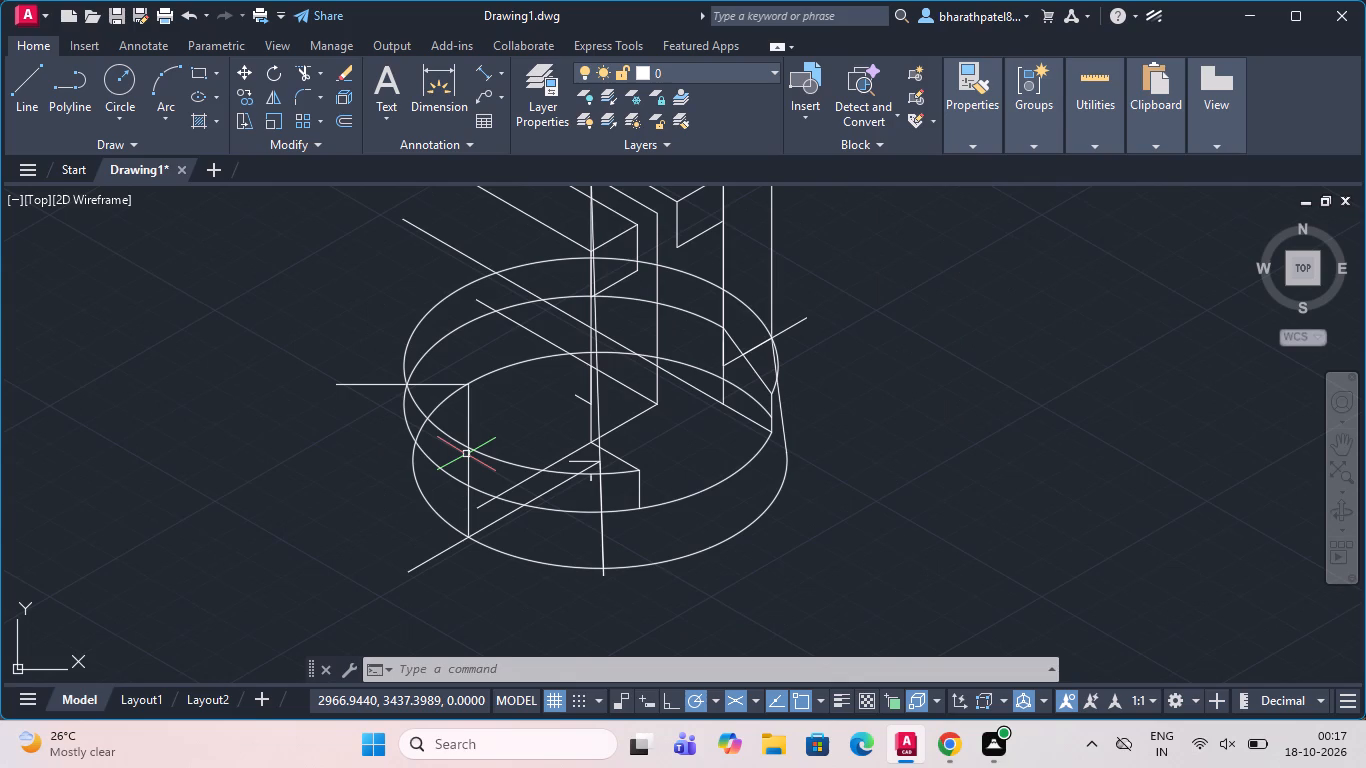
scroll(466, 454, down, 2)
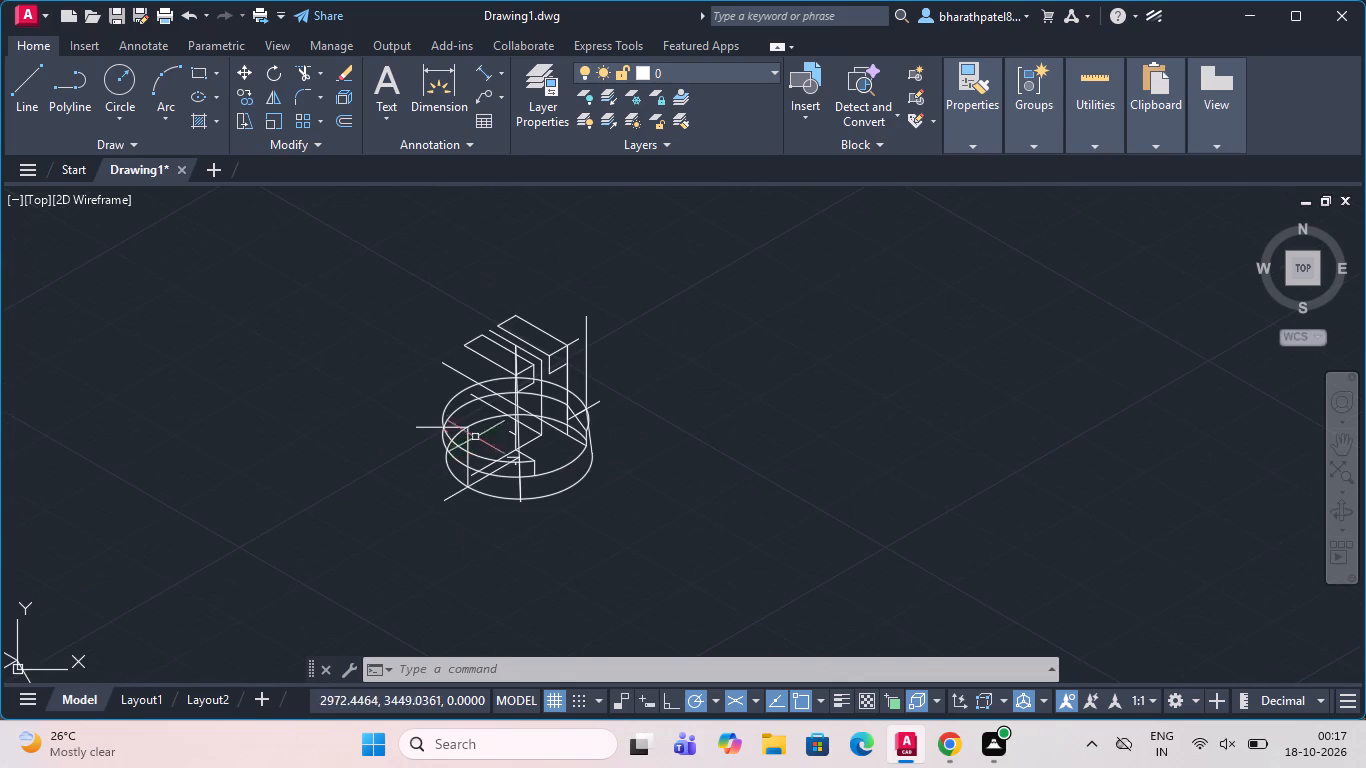
Trim the rear arcs of all three base circles between the new horizontal line and the block's sloping base lines.
scroll(479, 418, up, 2)
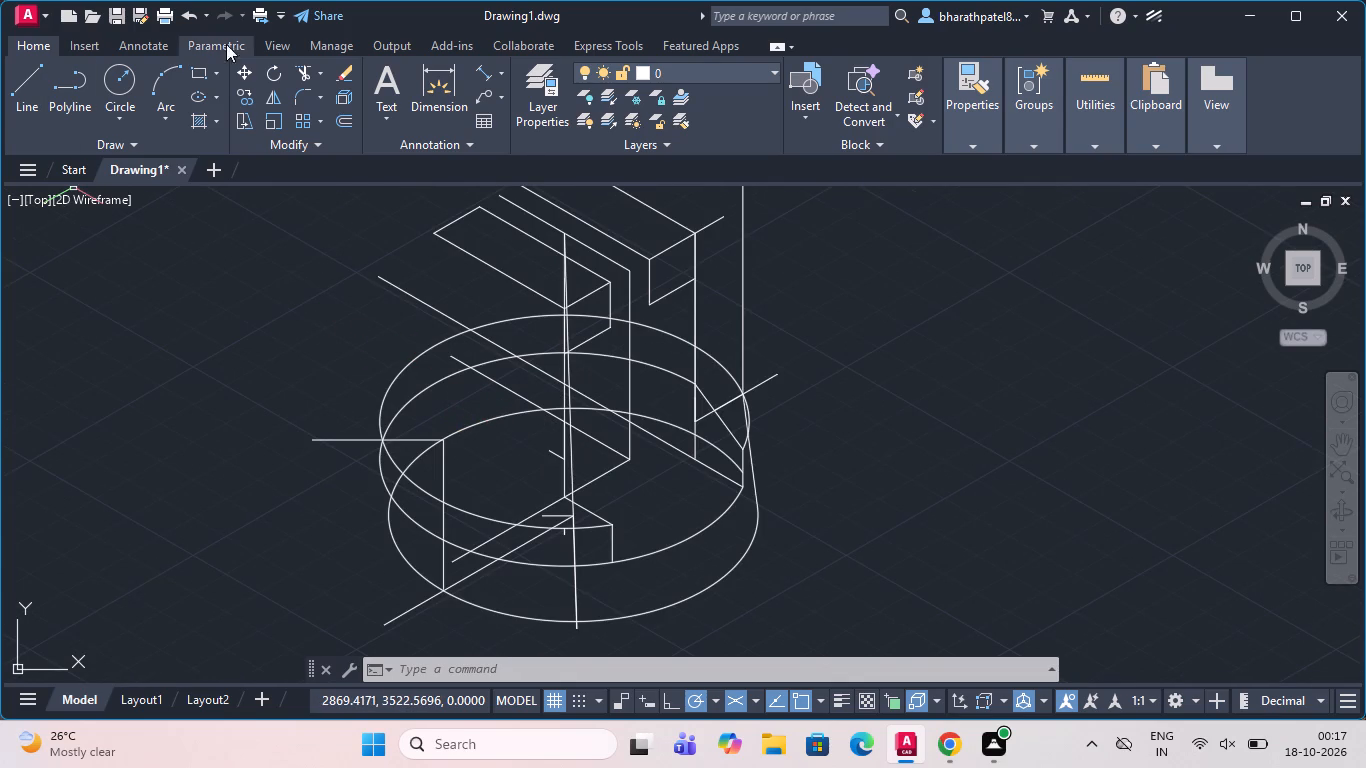
click(303, 70)
drag(353, 356, 456, 436)
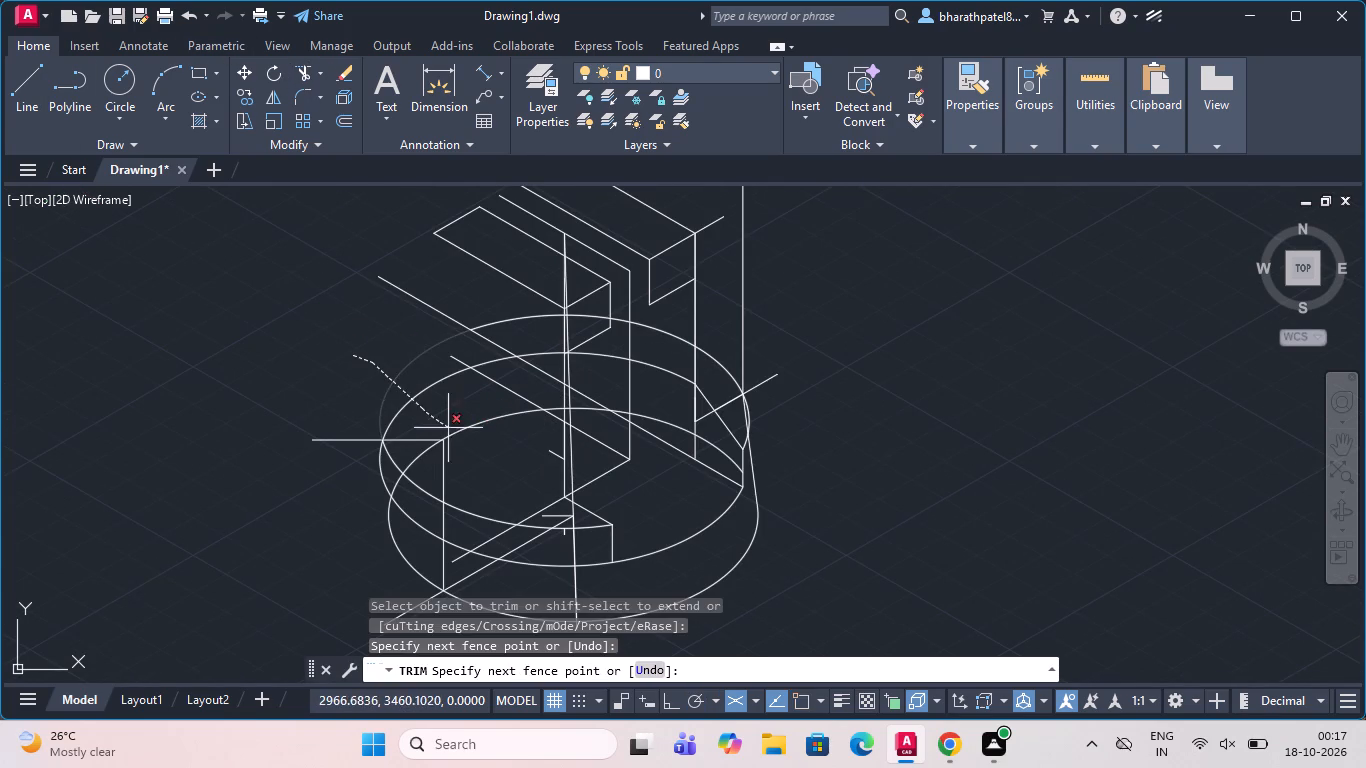
drag(456, 436, 503, 477)
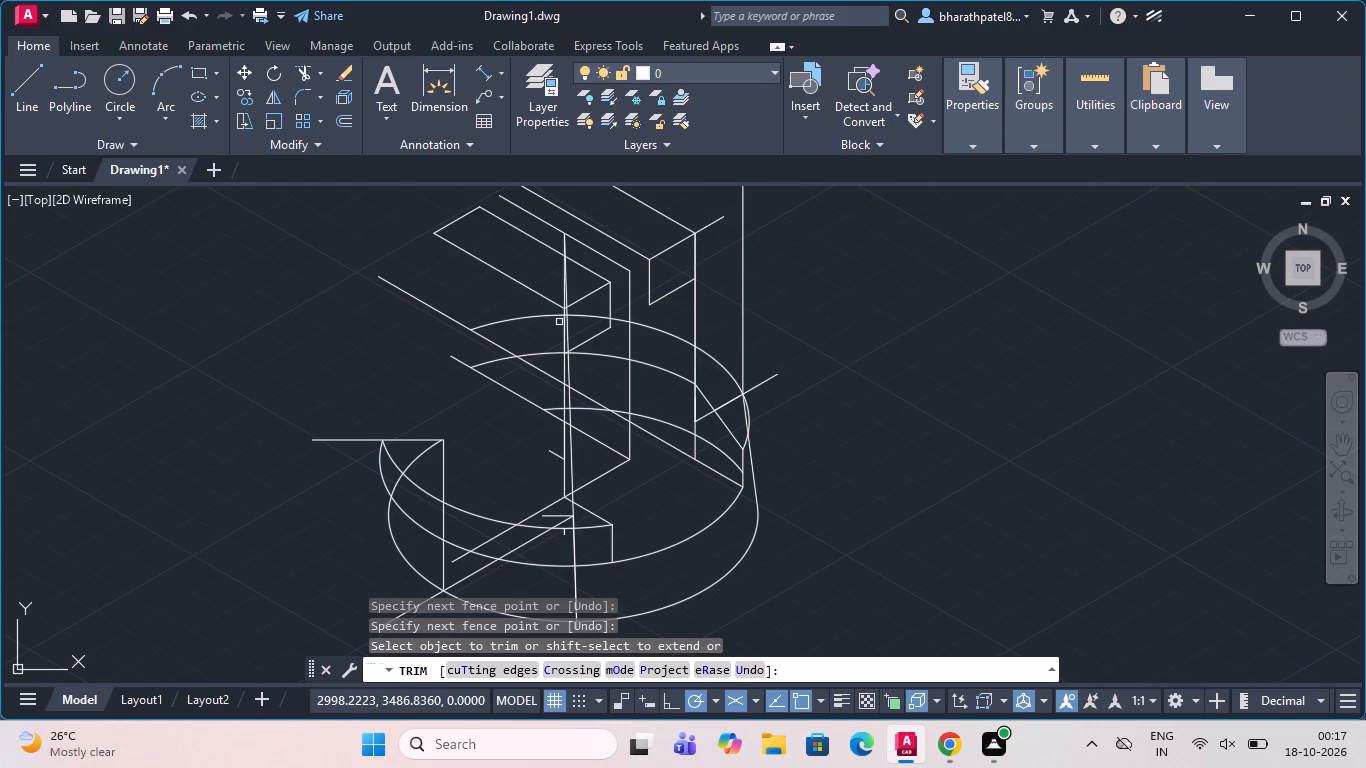
Trim the slanted line above the middle circle and the vertical line's piece crossing the front arm's top face.
scroll(559, 322, up, 2)
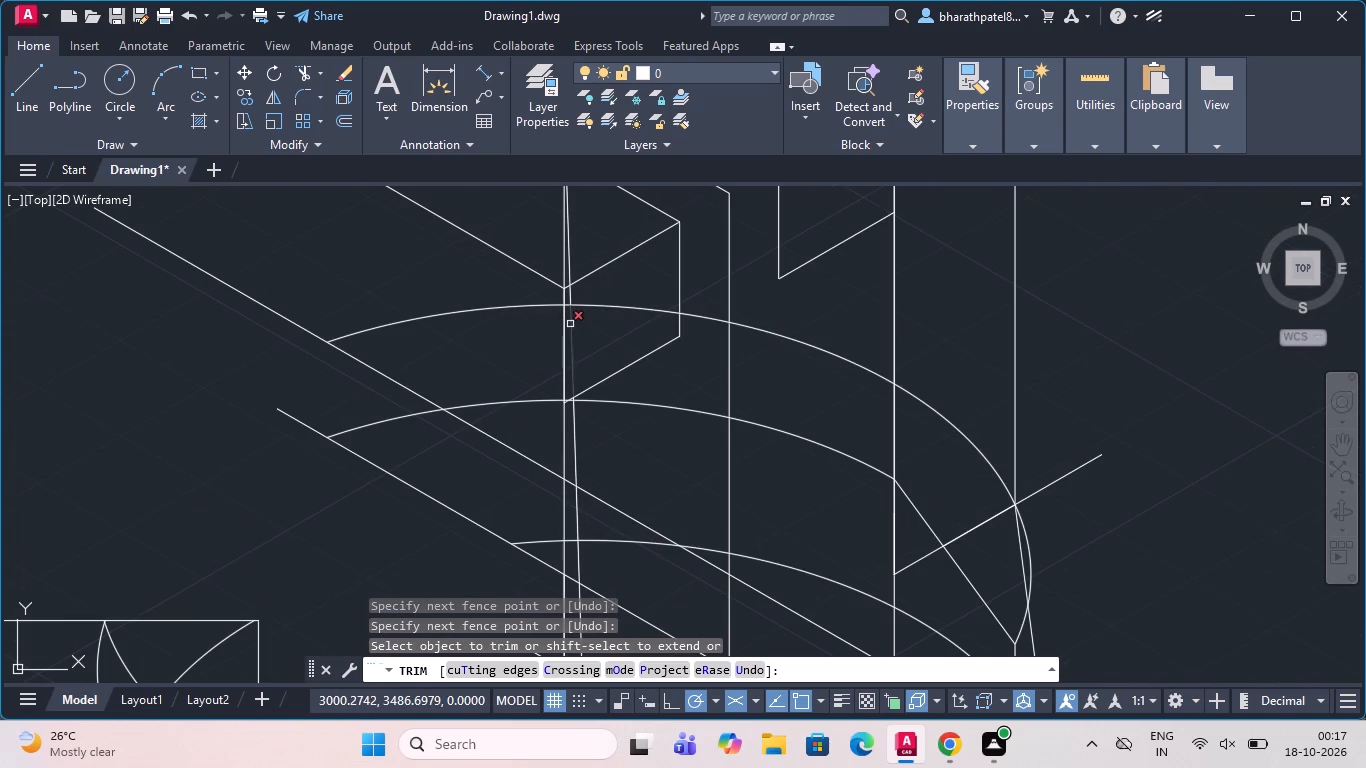
click(570, 325)
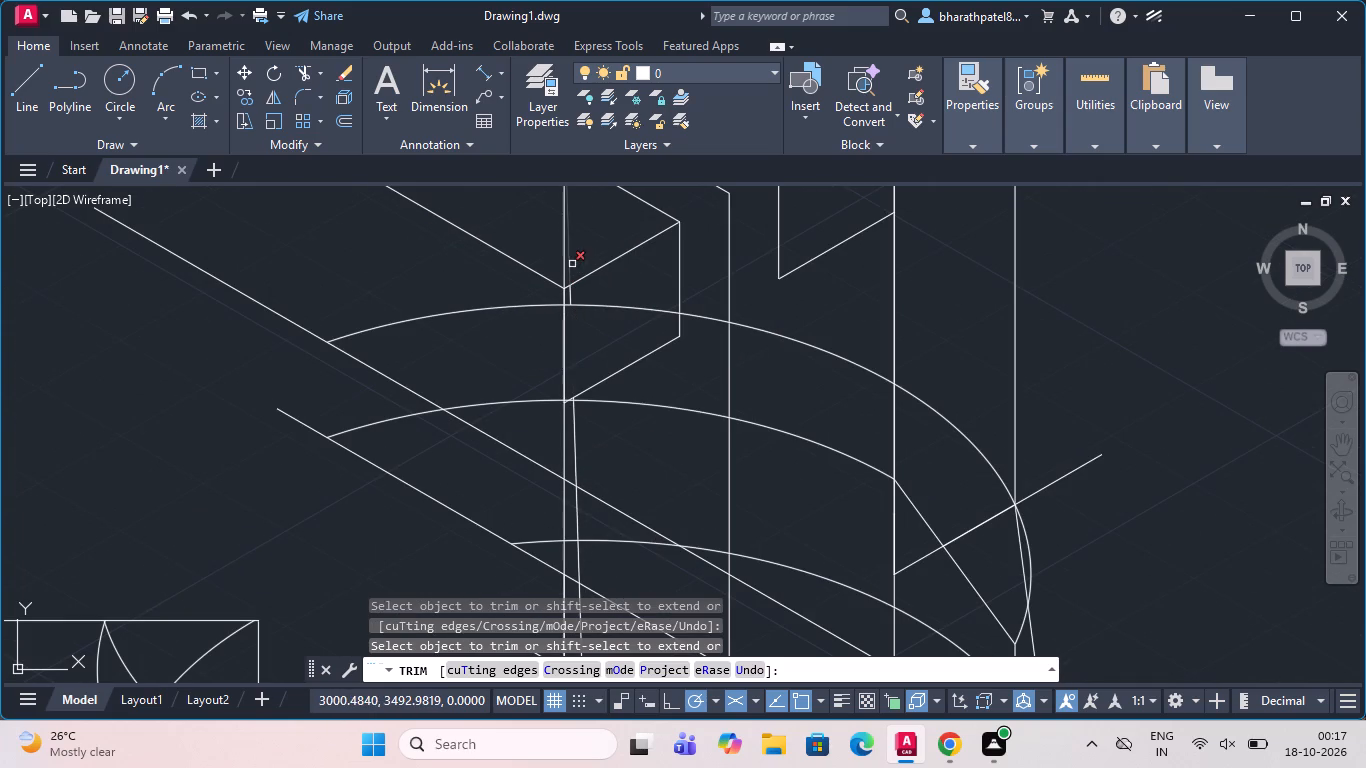
click(571, 263)
click(572, 293)
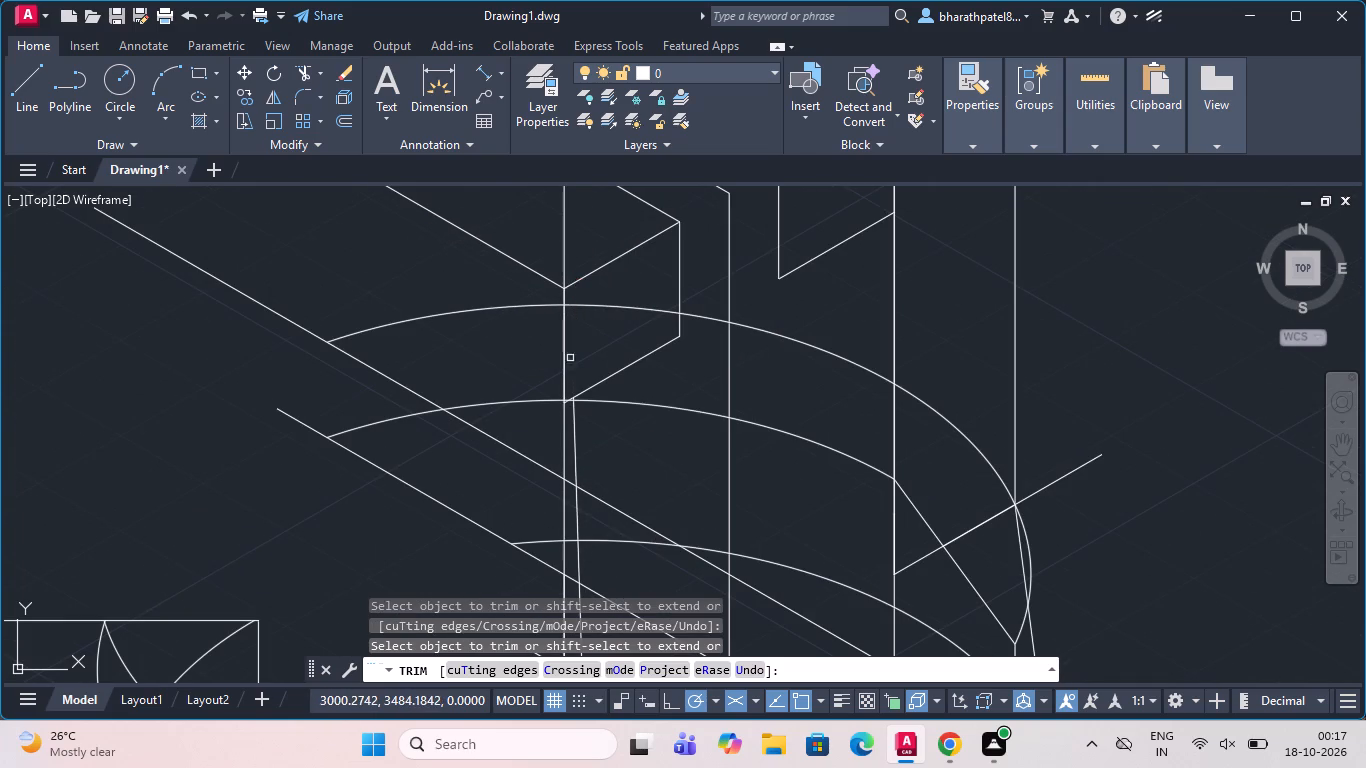
scroll(570, 358, down, 2)
click(568, 305)
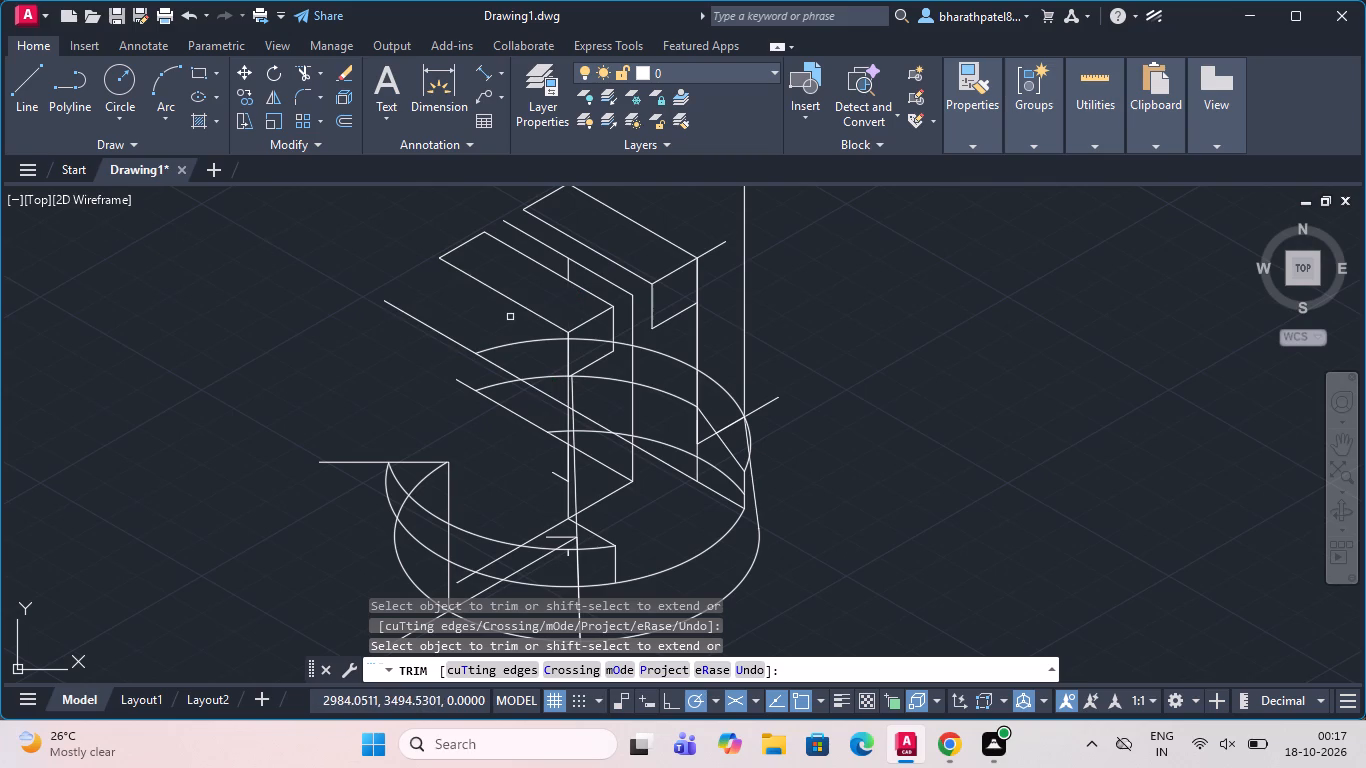
Trim the upper and middle arcs and the sloping base lines where they project beyond the block's front vertical edge.
drag(507, 318, 538, 473)
drag(488, 333, 484, 353)
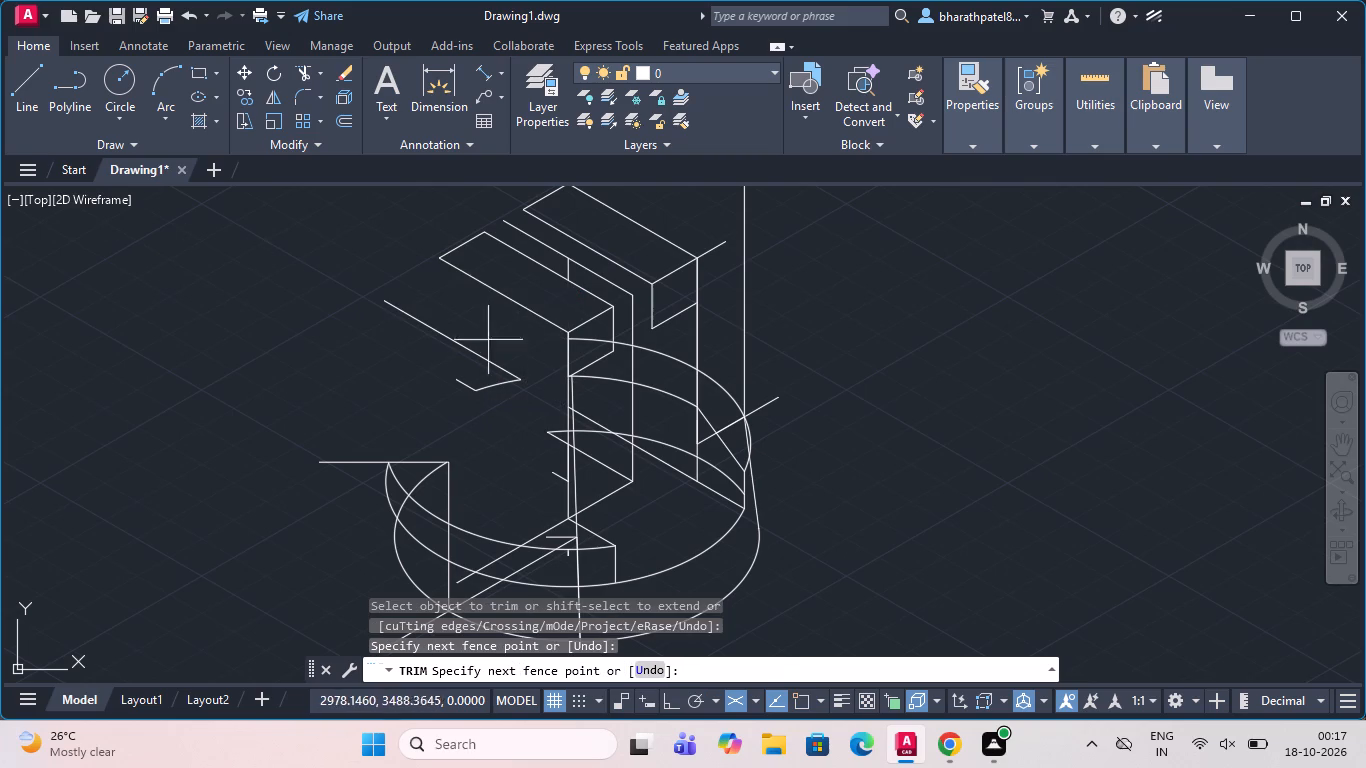
drag(484, 353, 502, 406)
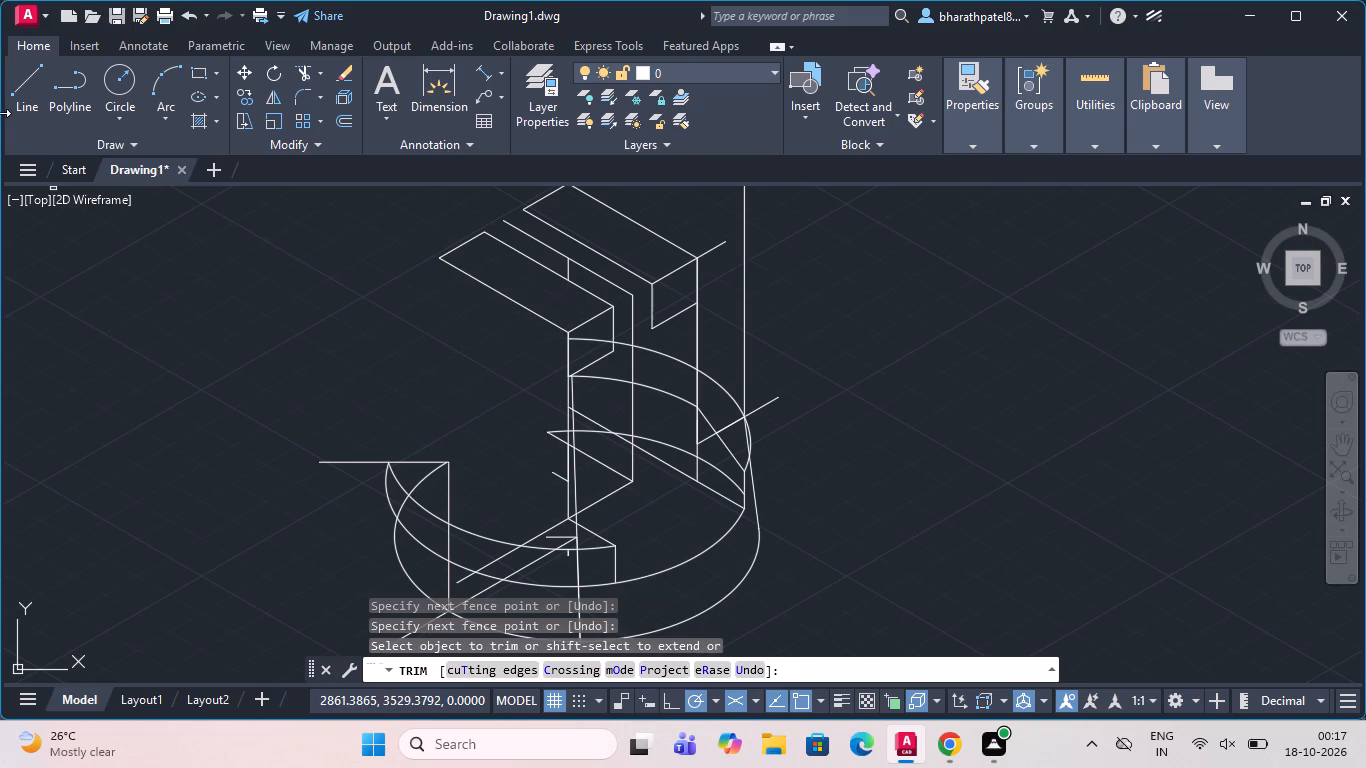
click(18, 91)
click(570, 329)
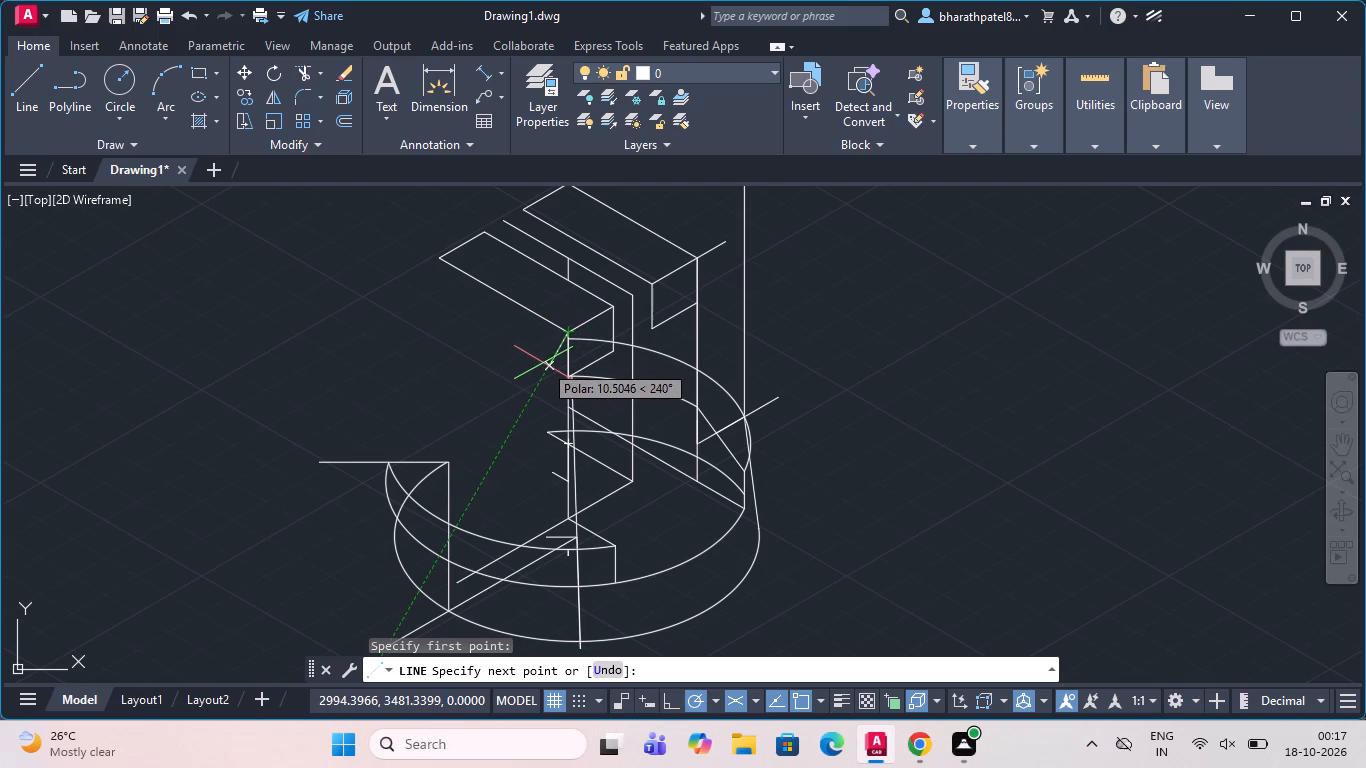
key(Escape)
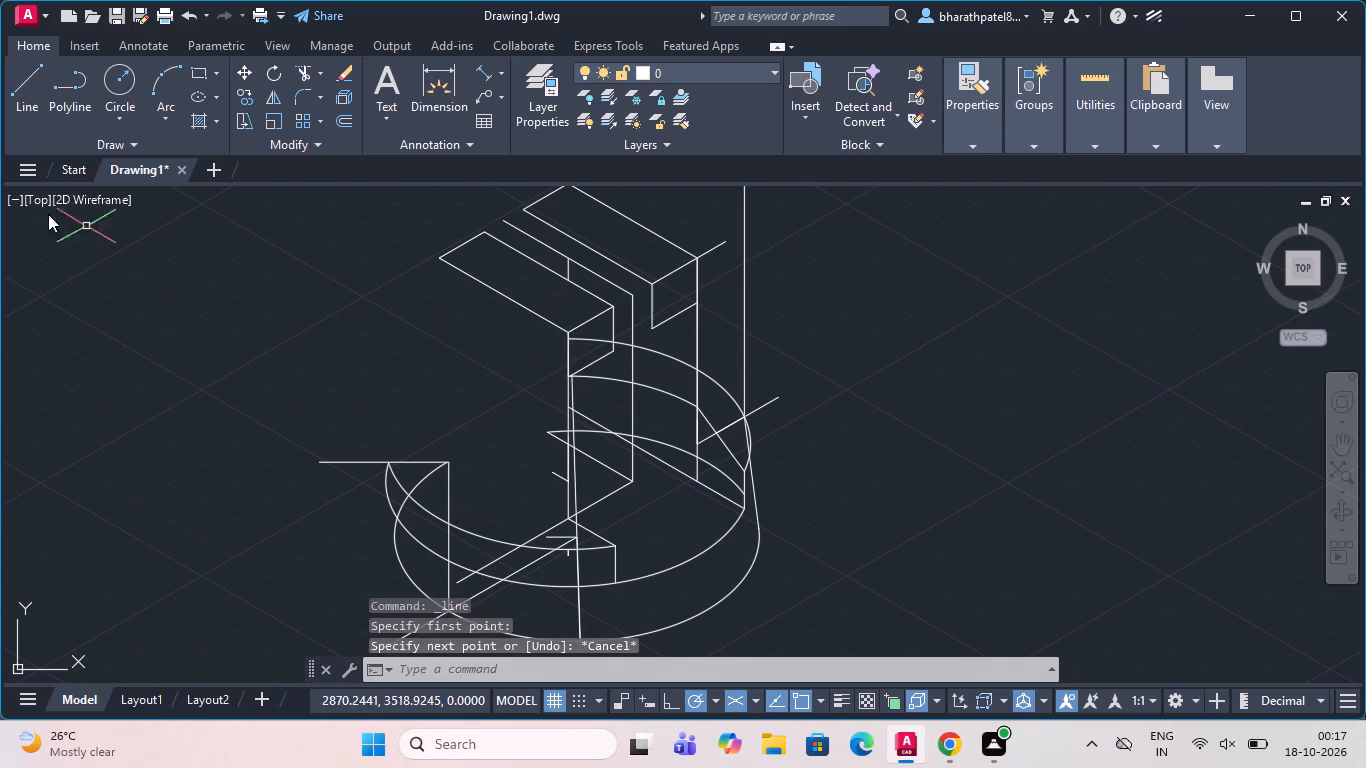
Draw connected lines from the 40-unit vertical line's top: 20 units at 330°, 40 units back at 150°, ending at the front arm's outer top corner.
click(11, 88)
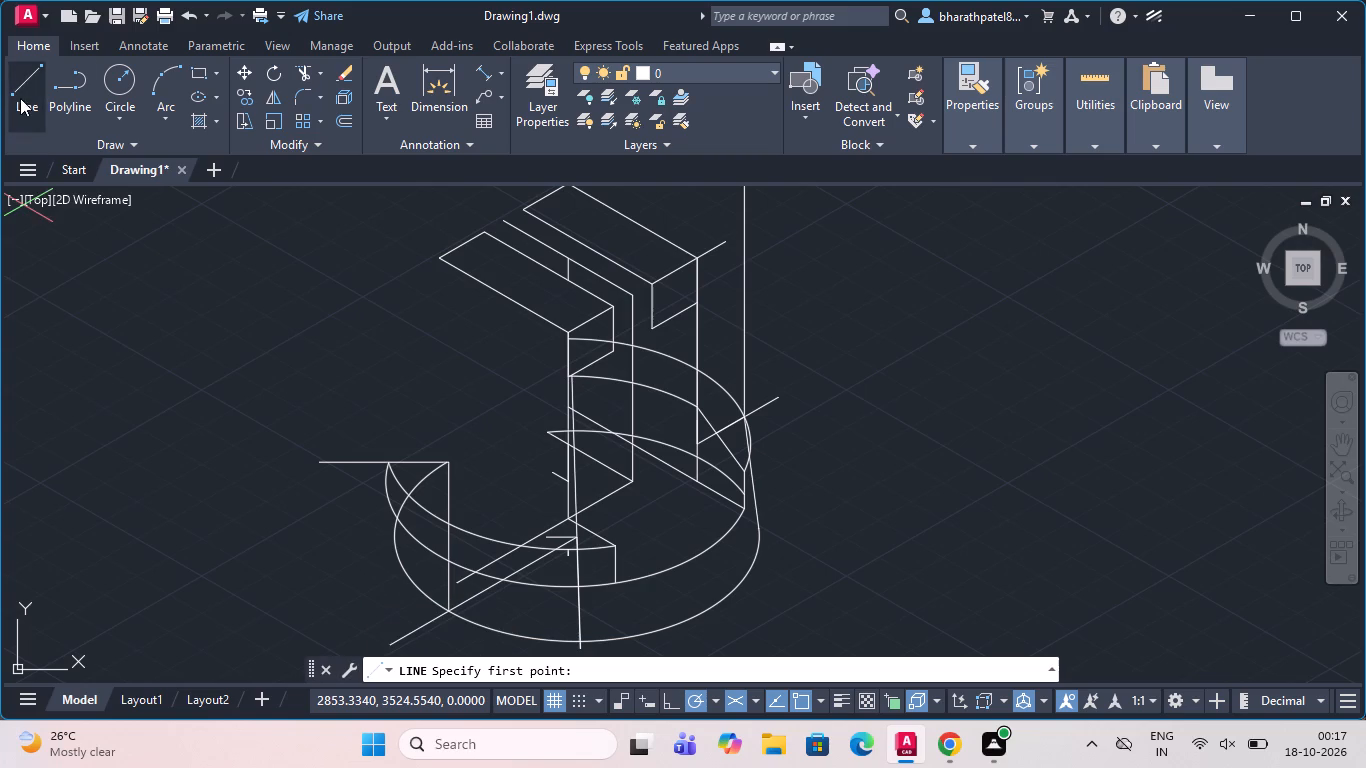
click(447, 459)
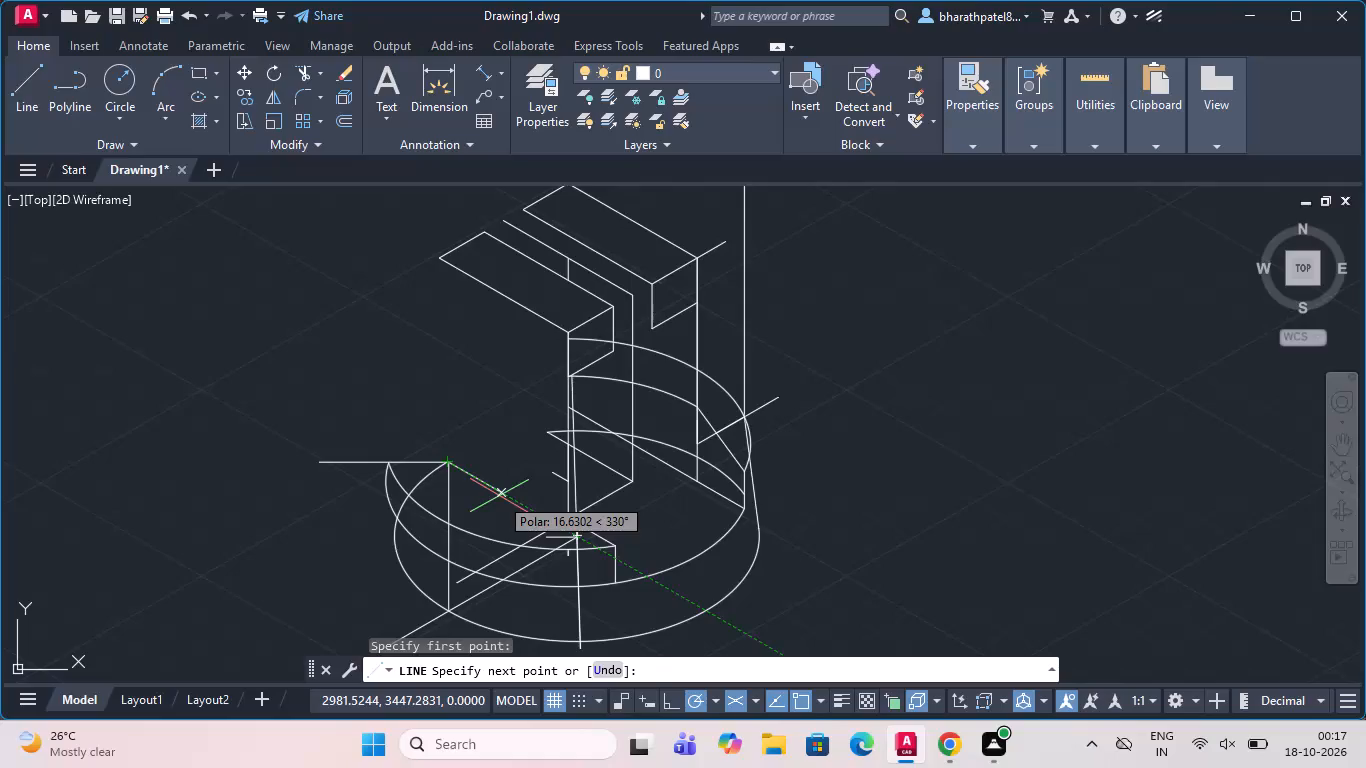
text(20)
key(Return)
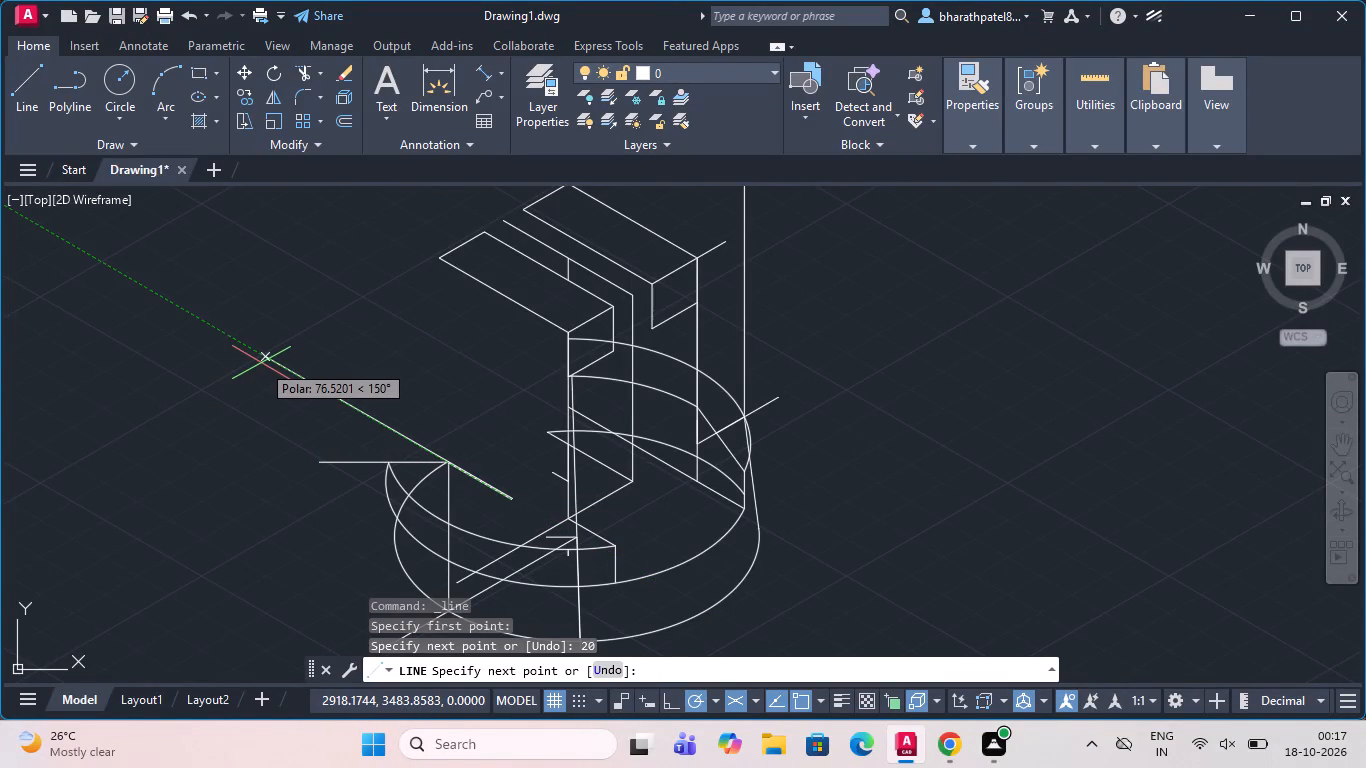
key(4)
key(0)
key(Return)
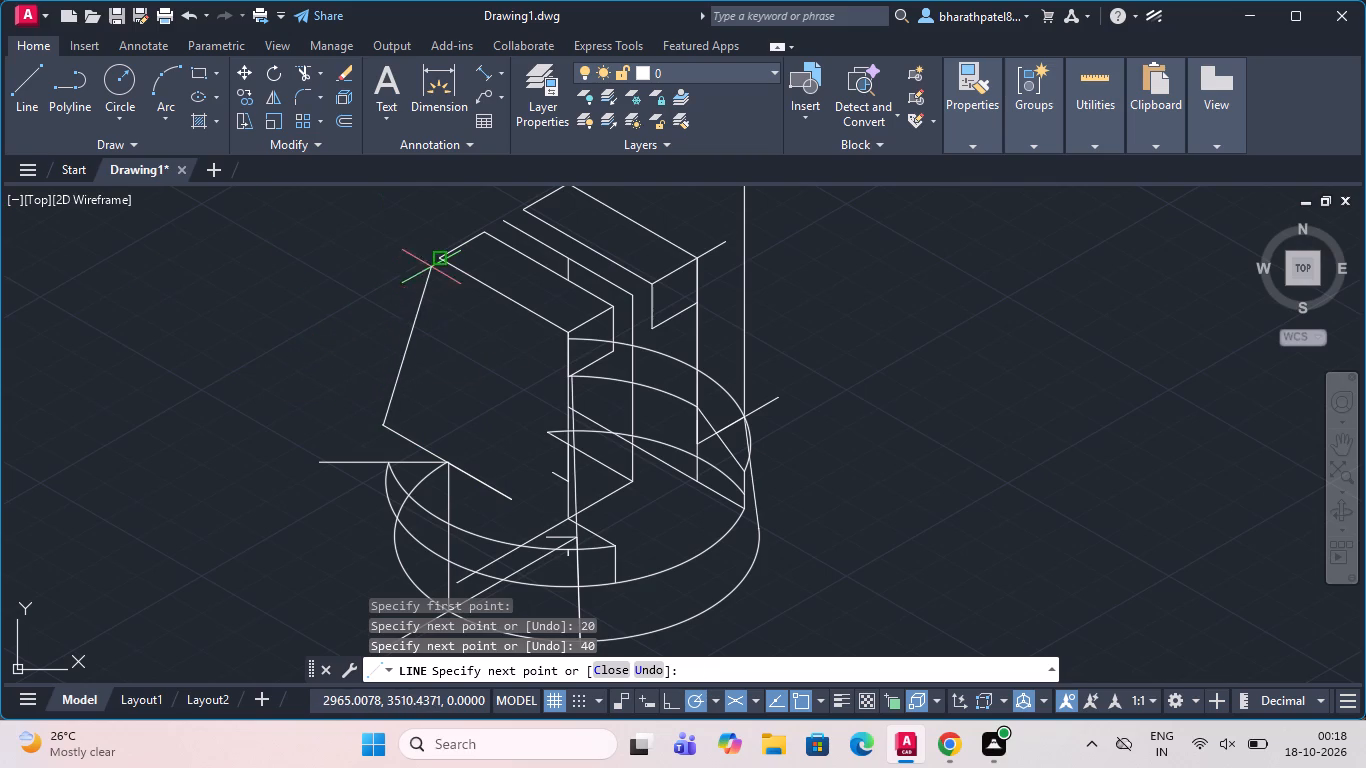
scroll(440, 259, up, 2)
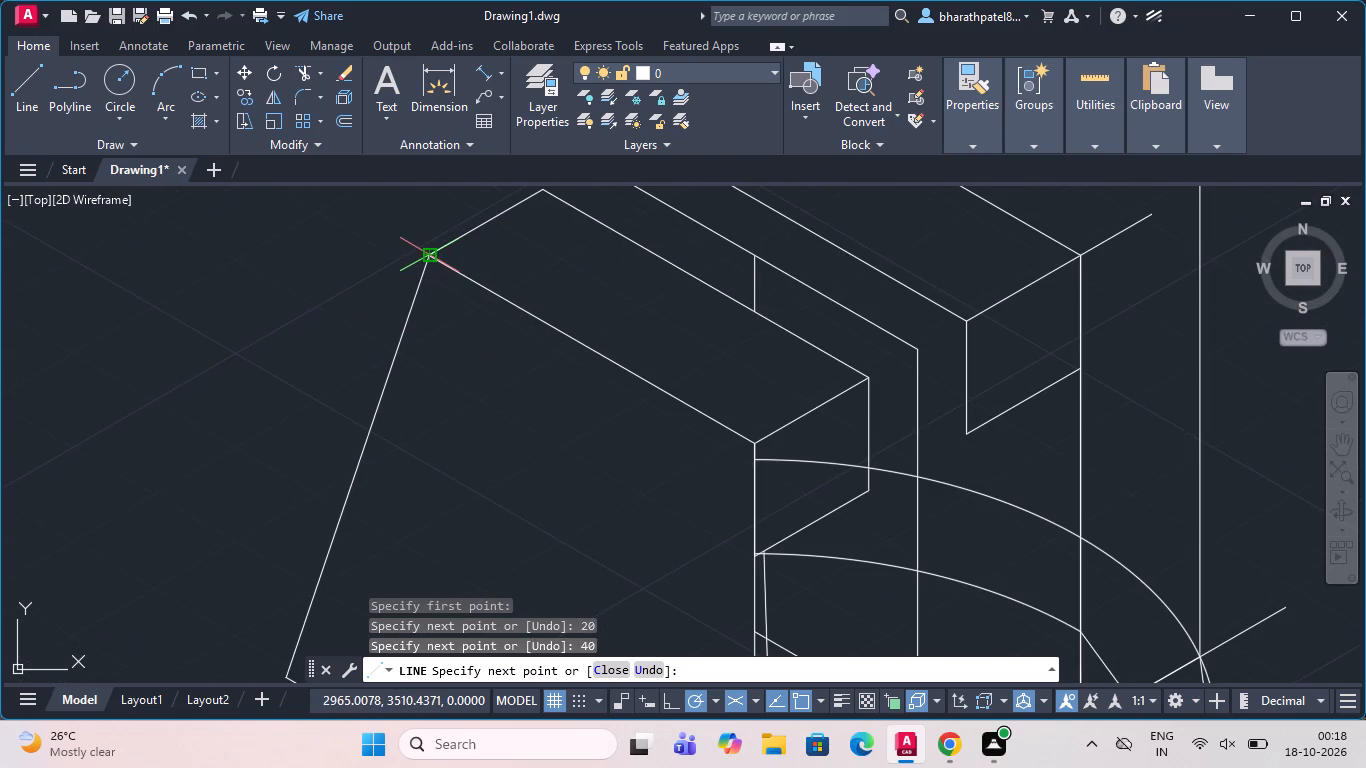
click(432, 258)
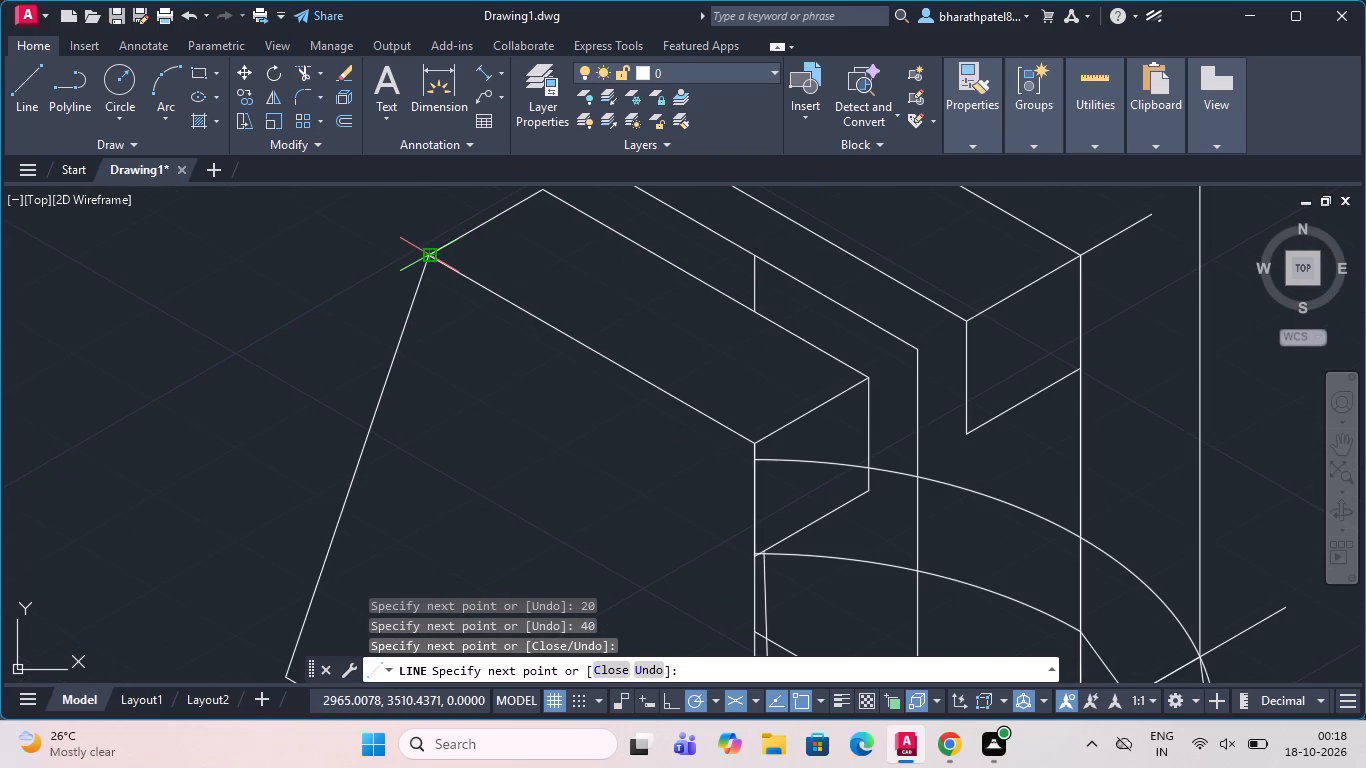
key(Escape)
Draw a slanted line from the front arm's inner top corner down to the free end of the 20-unit line.
click(6, 80)
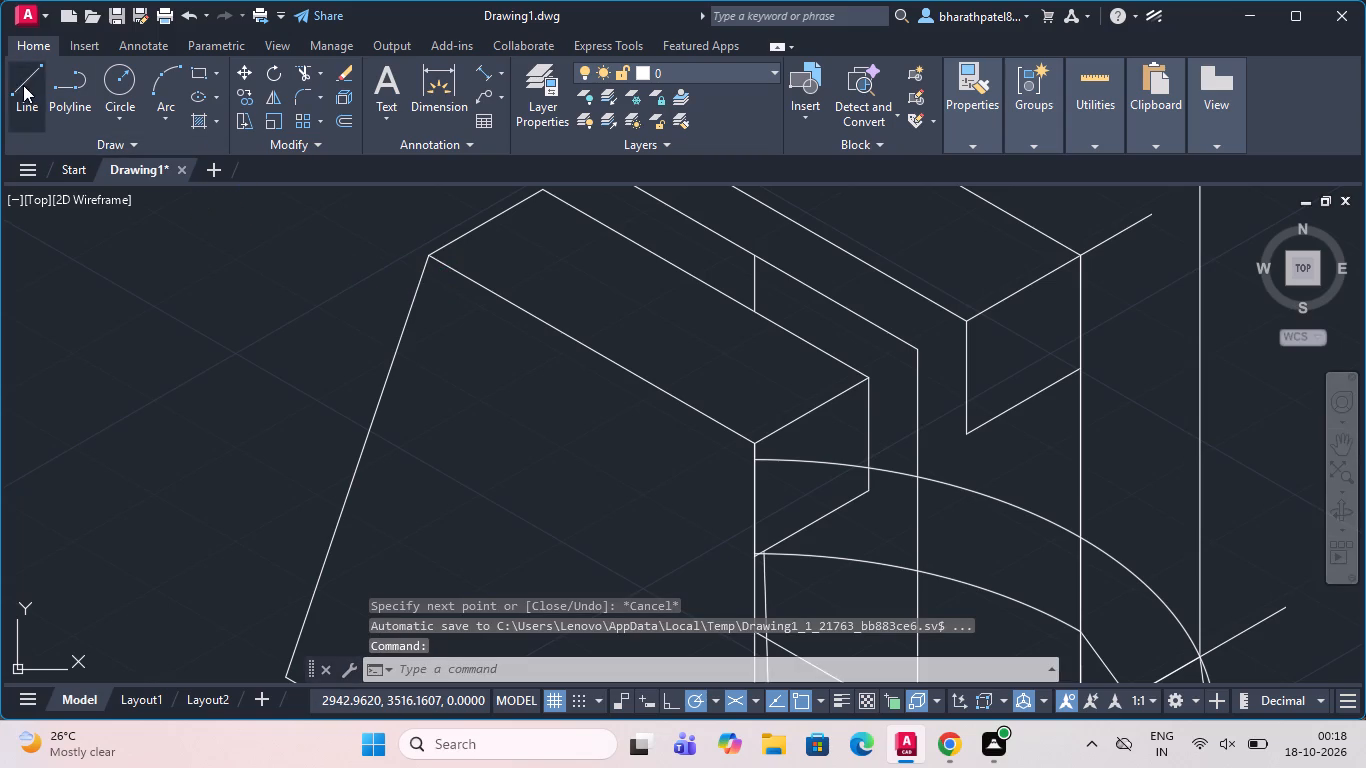
click(23, 85)
scroll(439, 283, down, 2)
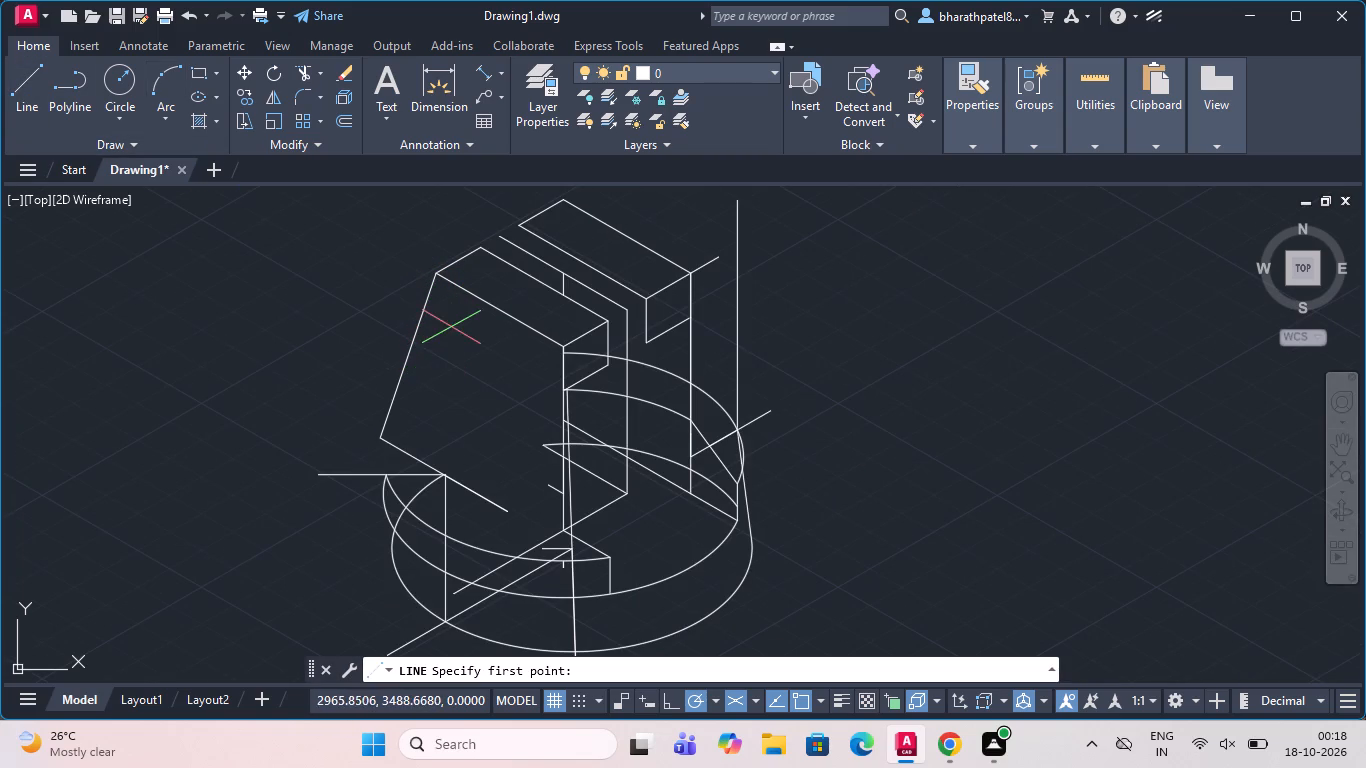
click(566, 345)
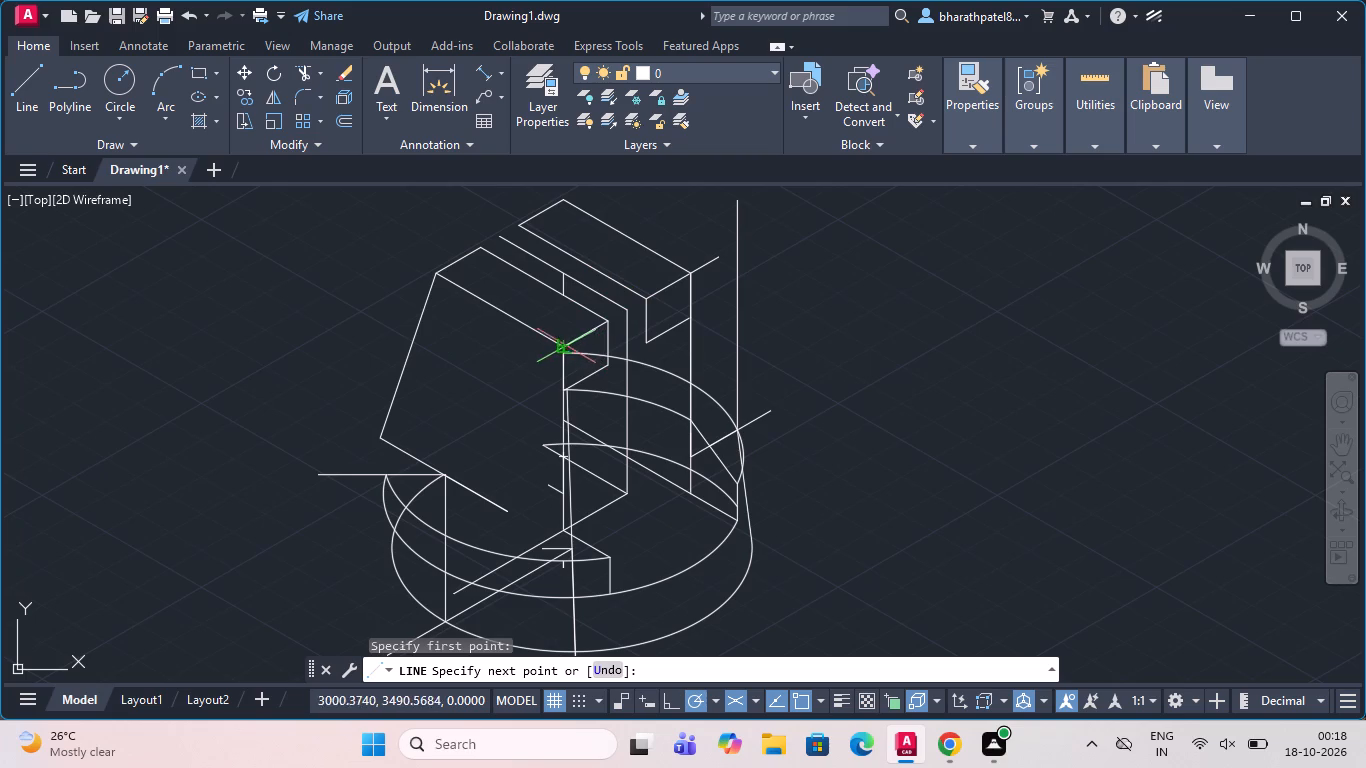
scroll(508, 509, up, 3)
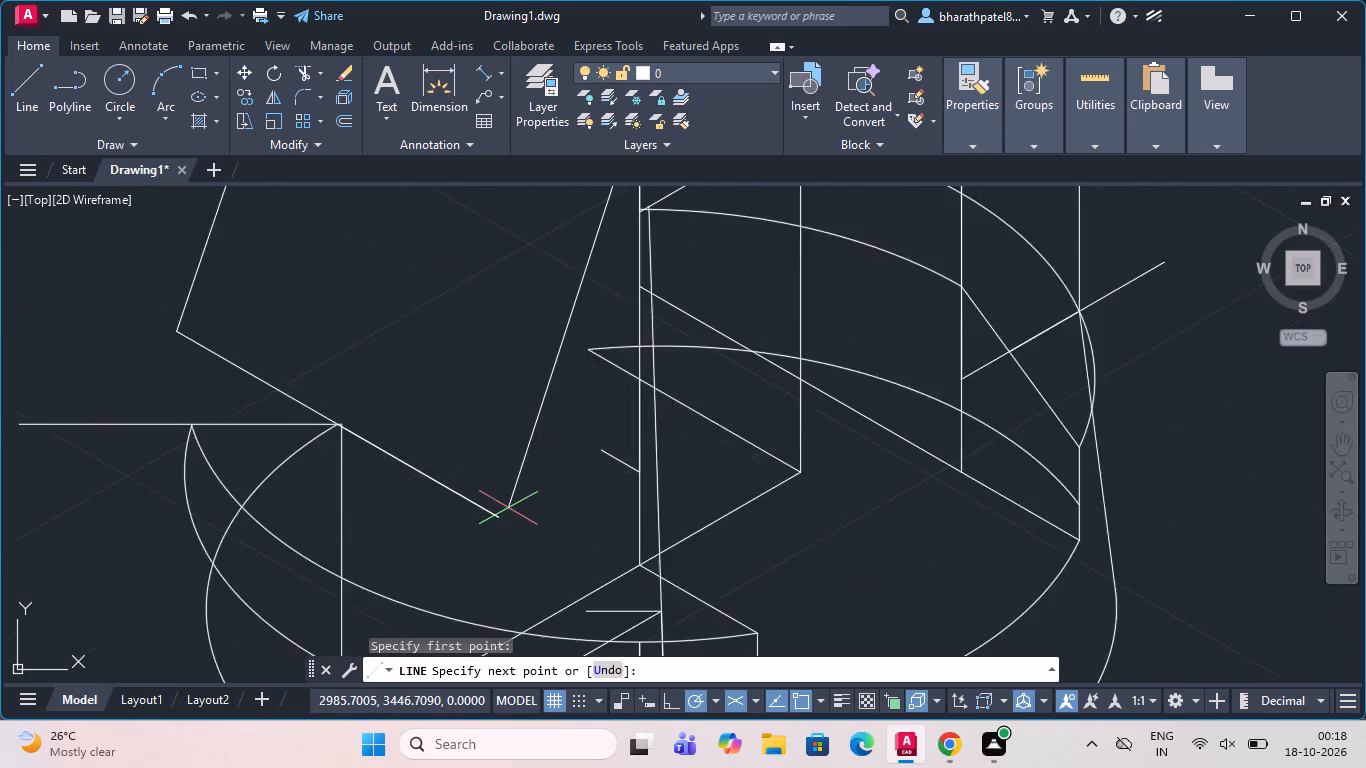
click(491, 524)
key(Escape)
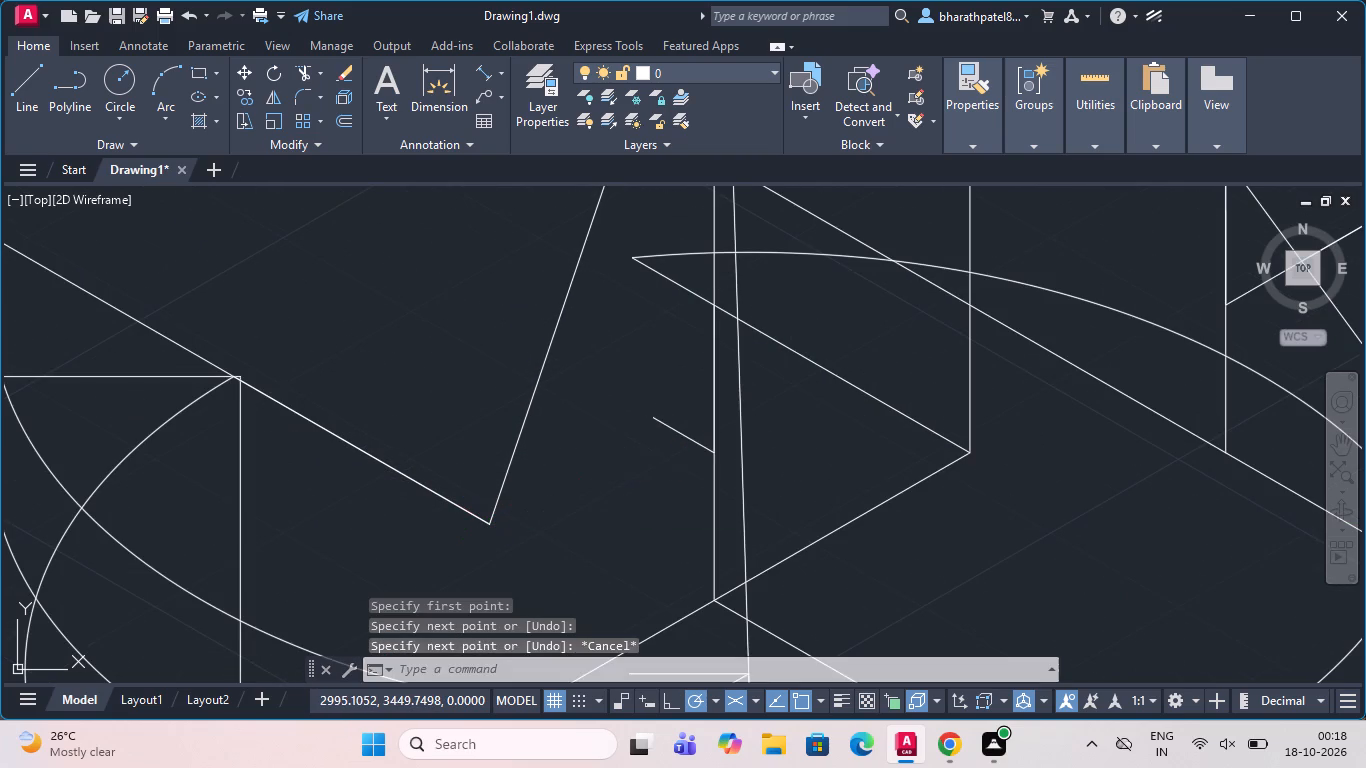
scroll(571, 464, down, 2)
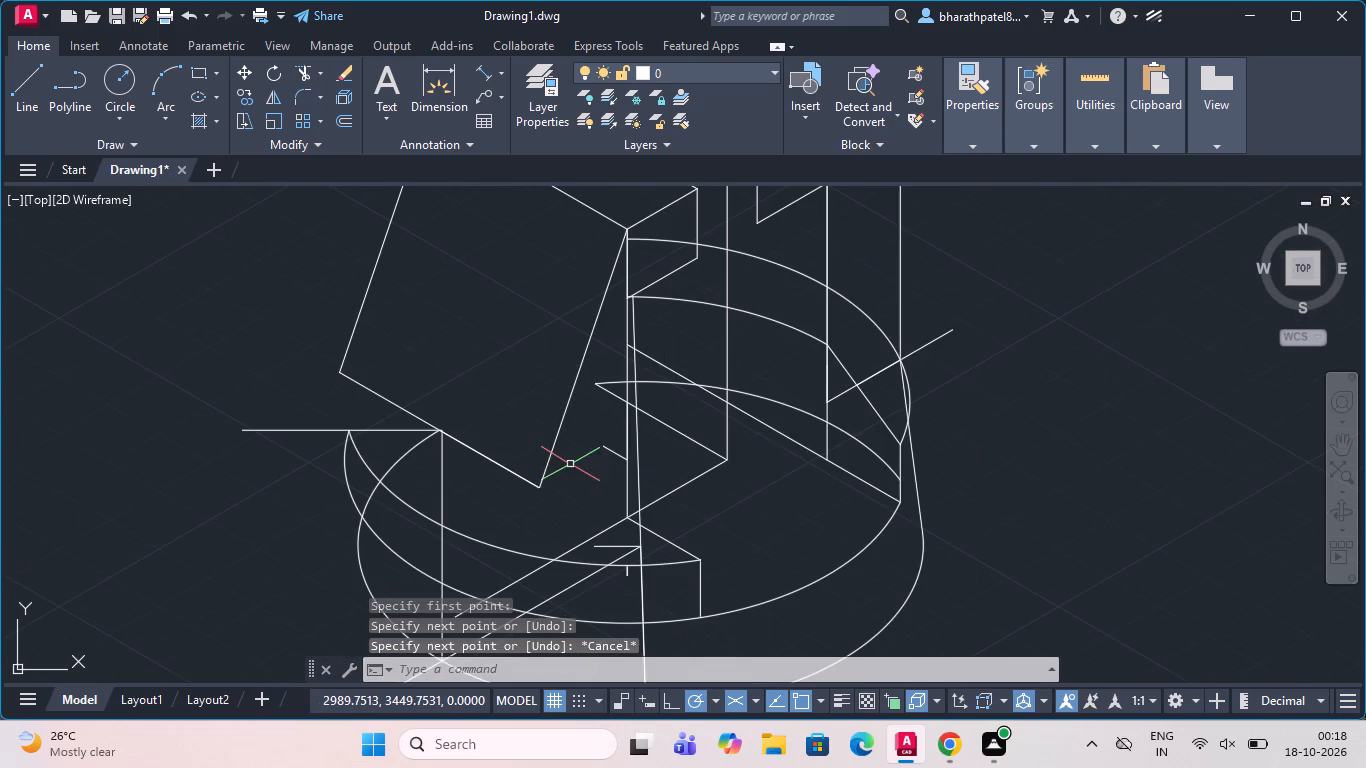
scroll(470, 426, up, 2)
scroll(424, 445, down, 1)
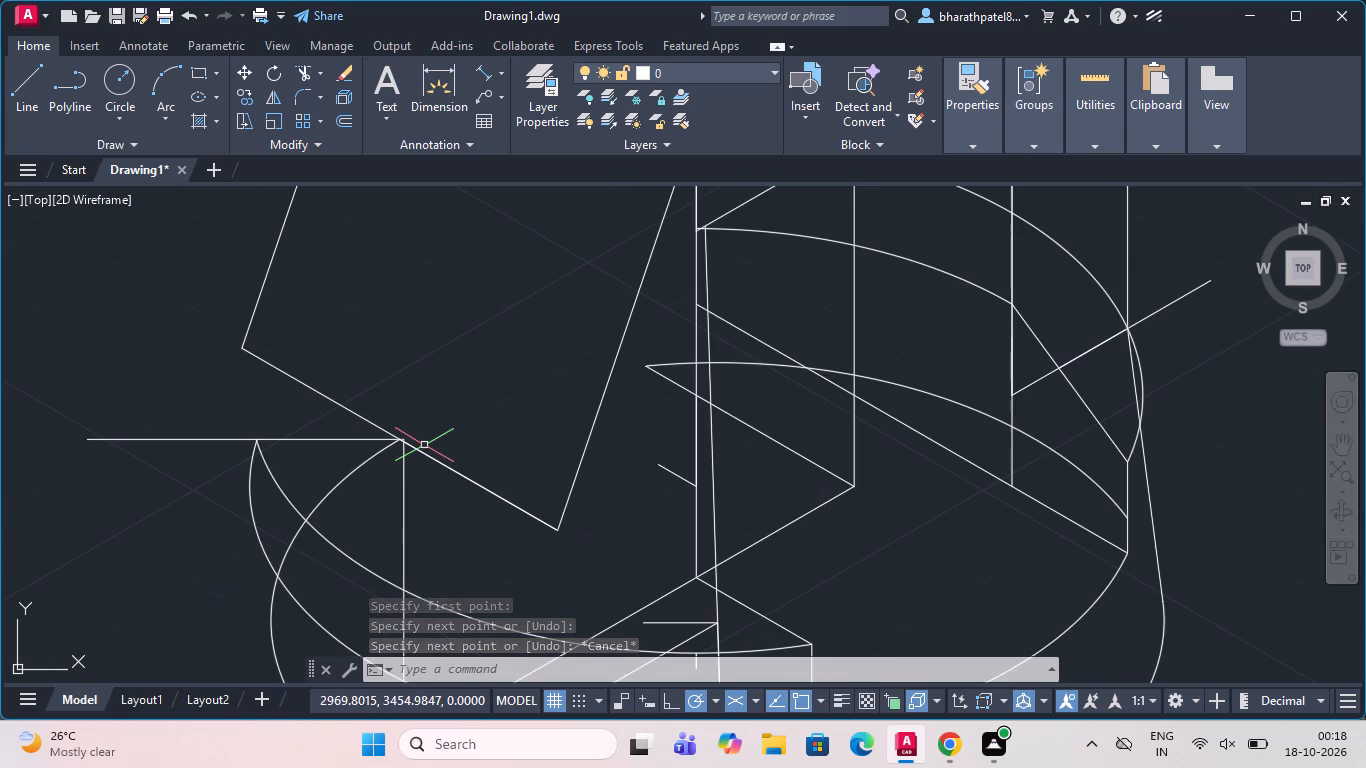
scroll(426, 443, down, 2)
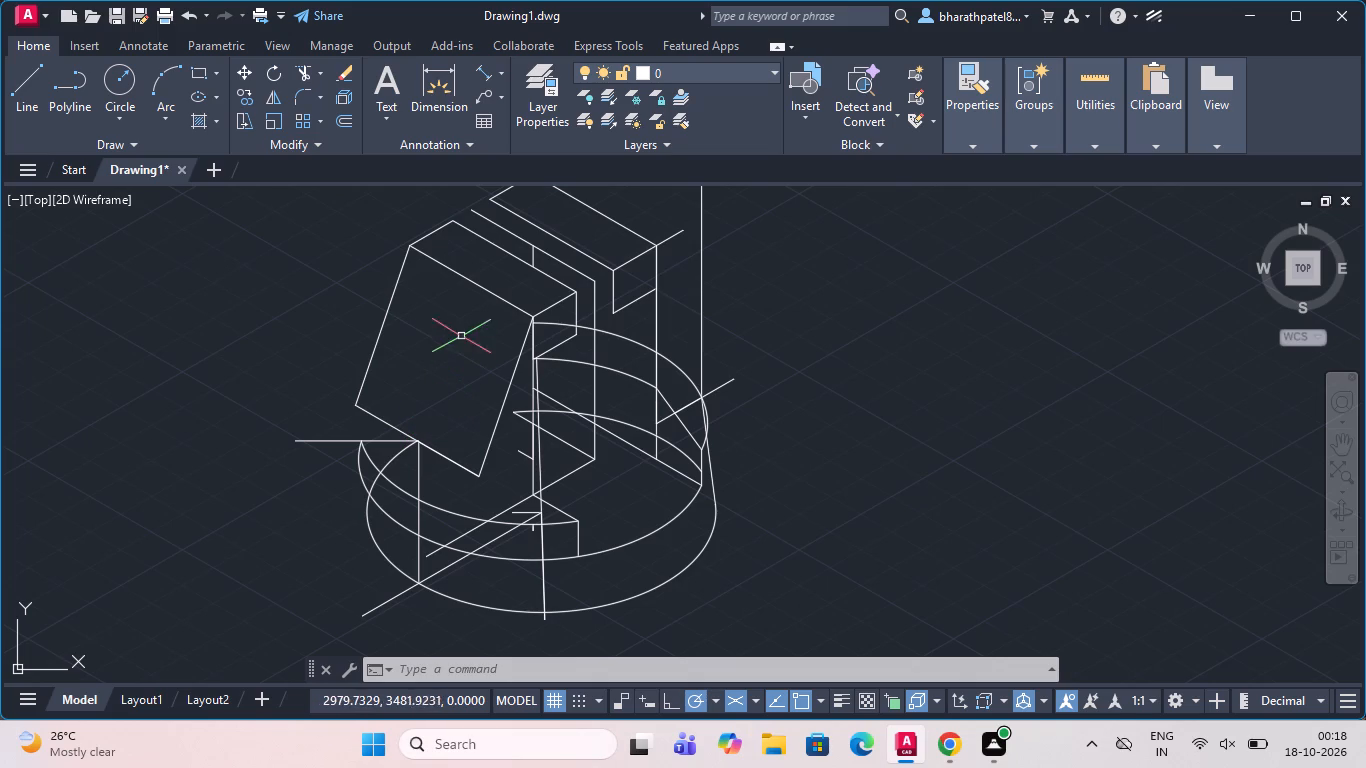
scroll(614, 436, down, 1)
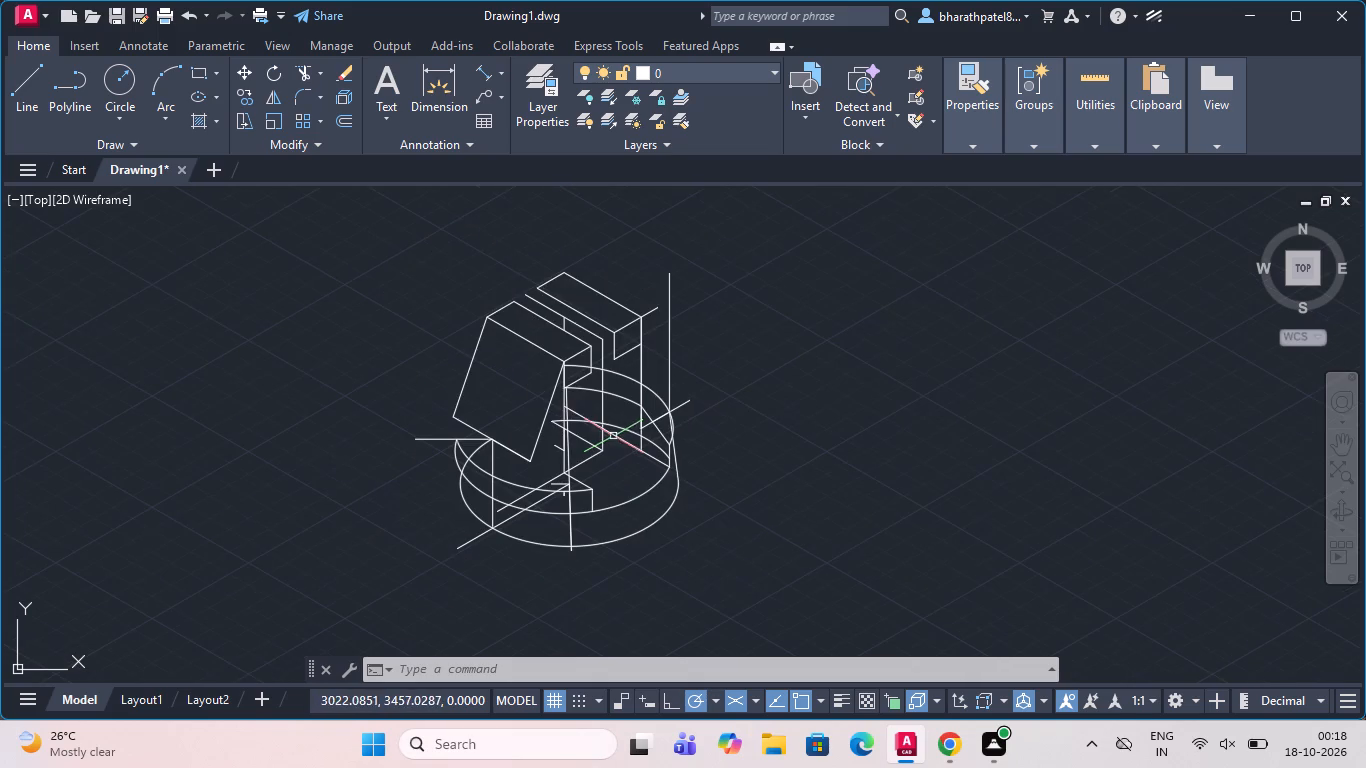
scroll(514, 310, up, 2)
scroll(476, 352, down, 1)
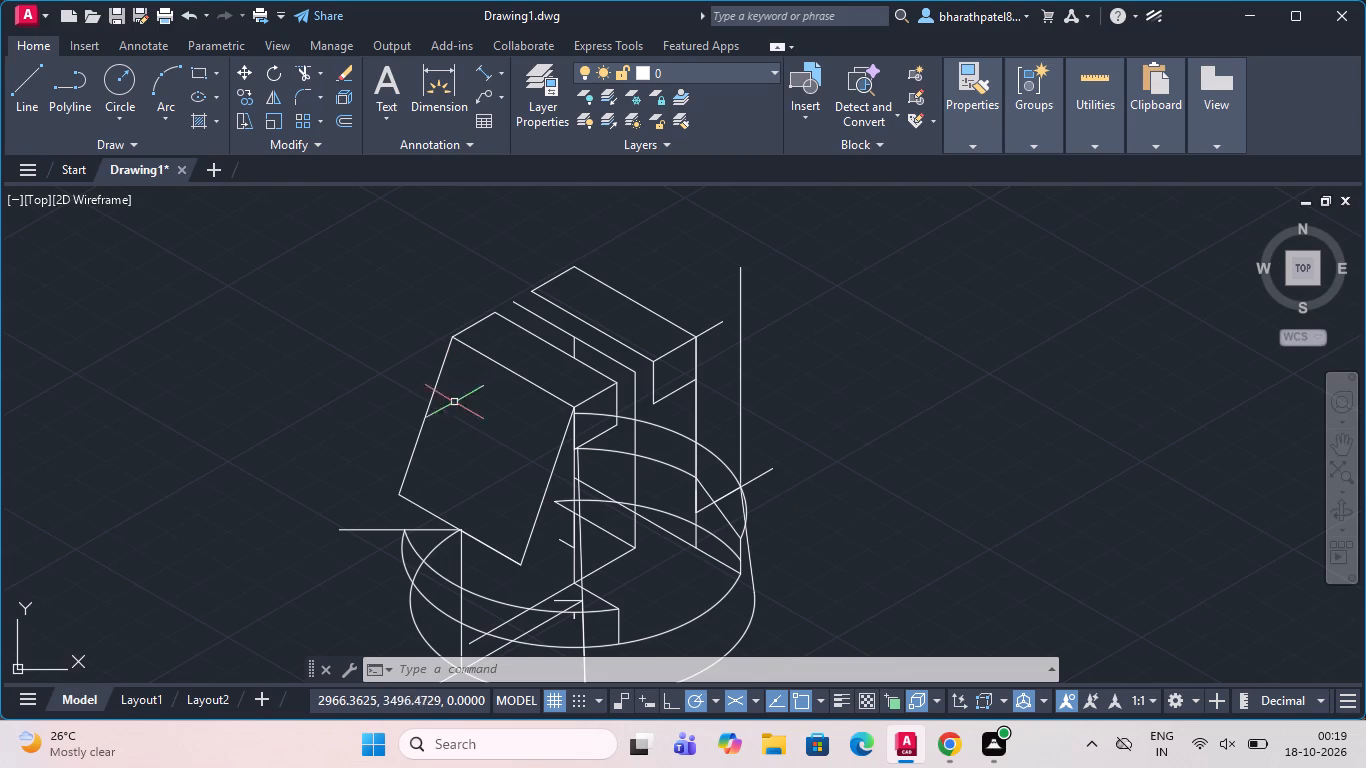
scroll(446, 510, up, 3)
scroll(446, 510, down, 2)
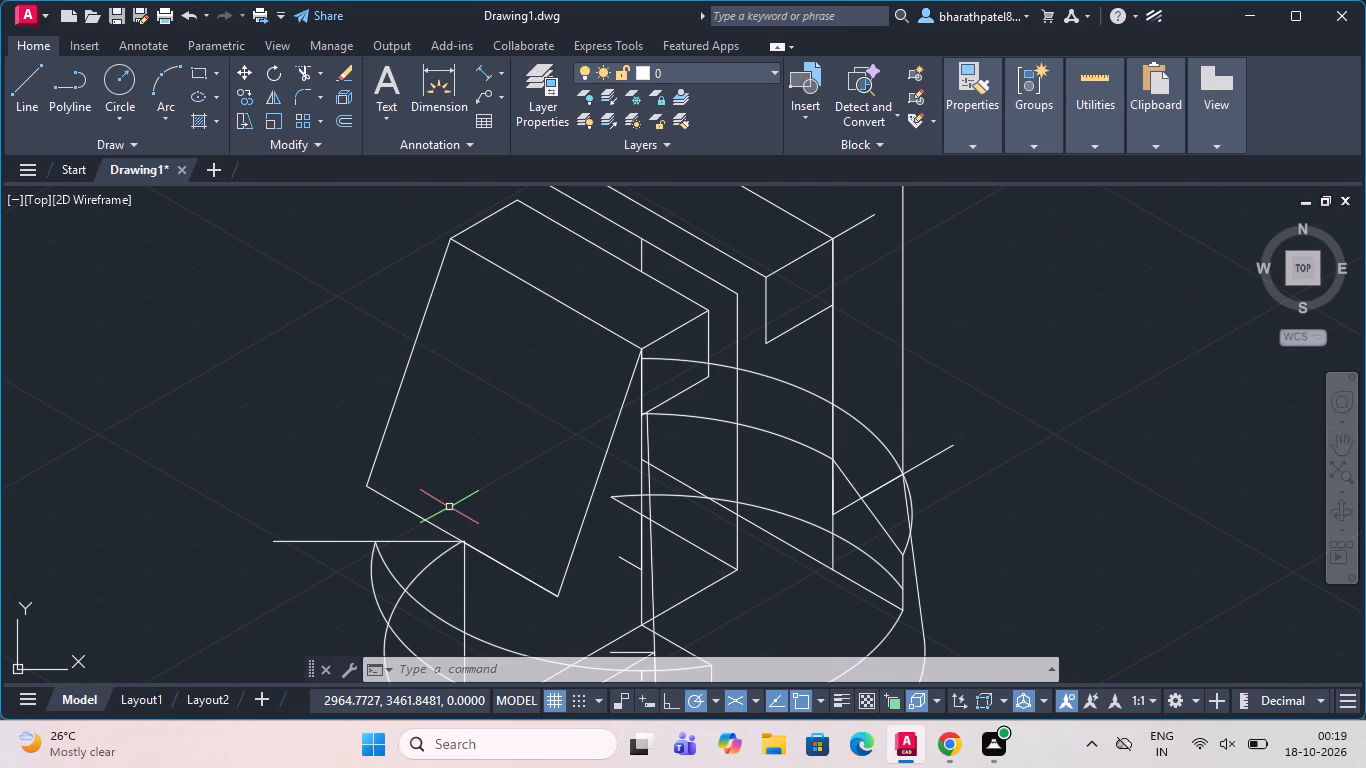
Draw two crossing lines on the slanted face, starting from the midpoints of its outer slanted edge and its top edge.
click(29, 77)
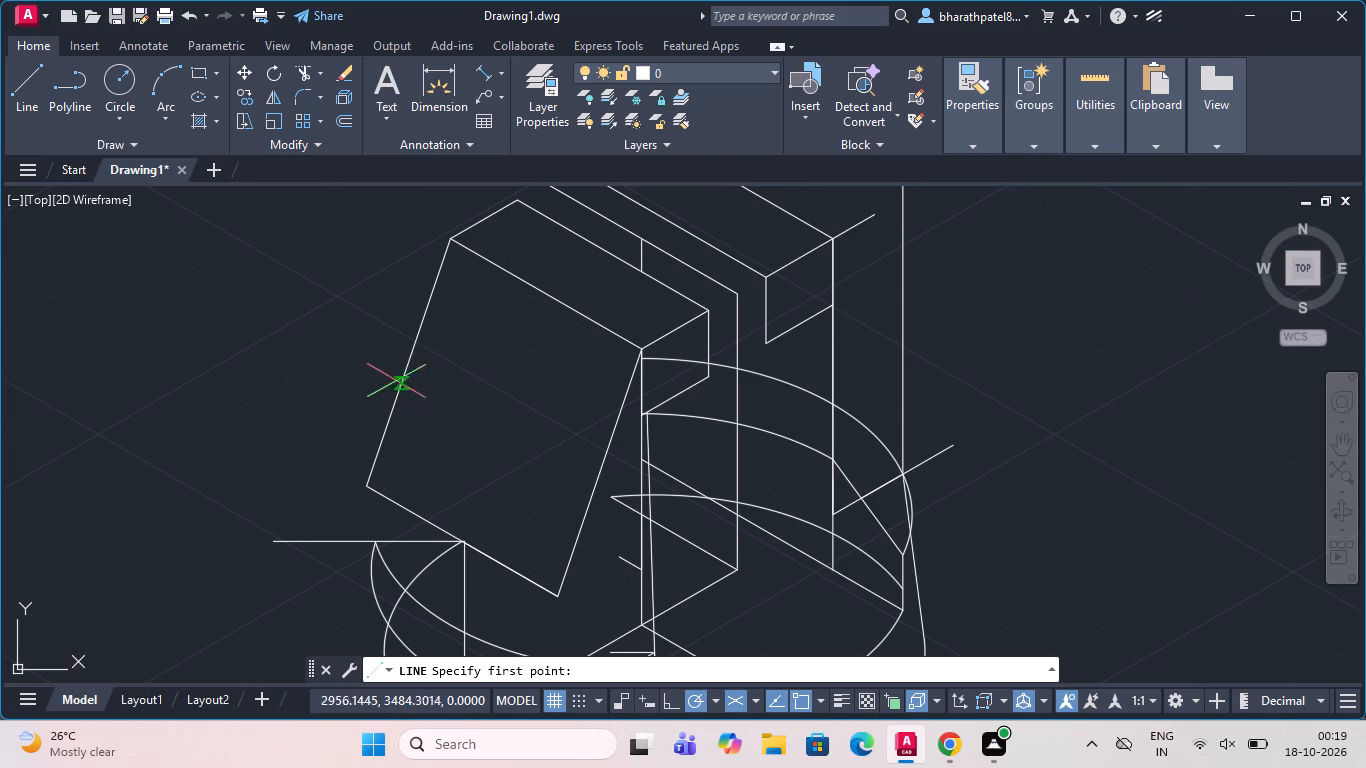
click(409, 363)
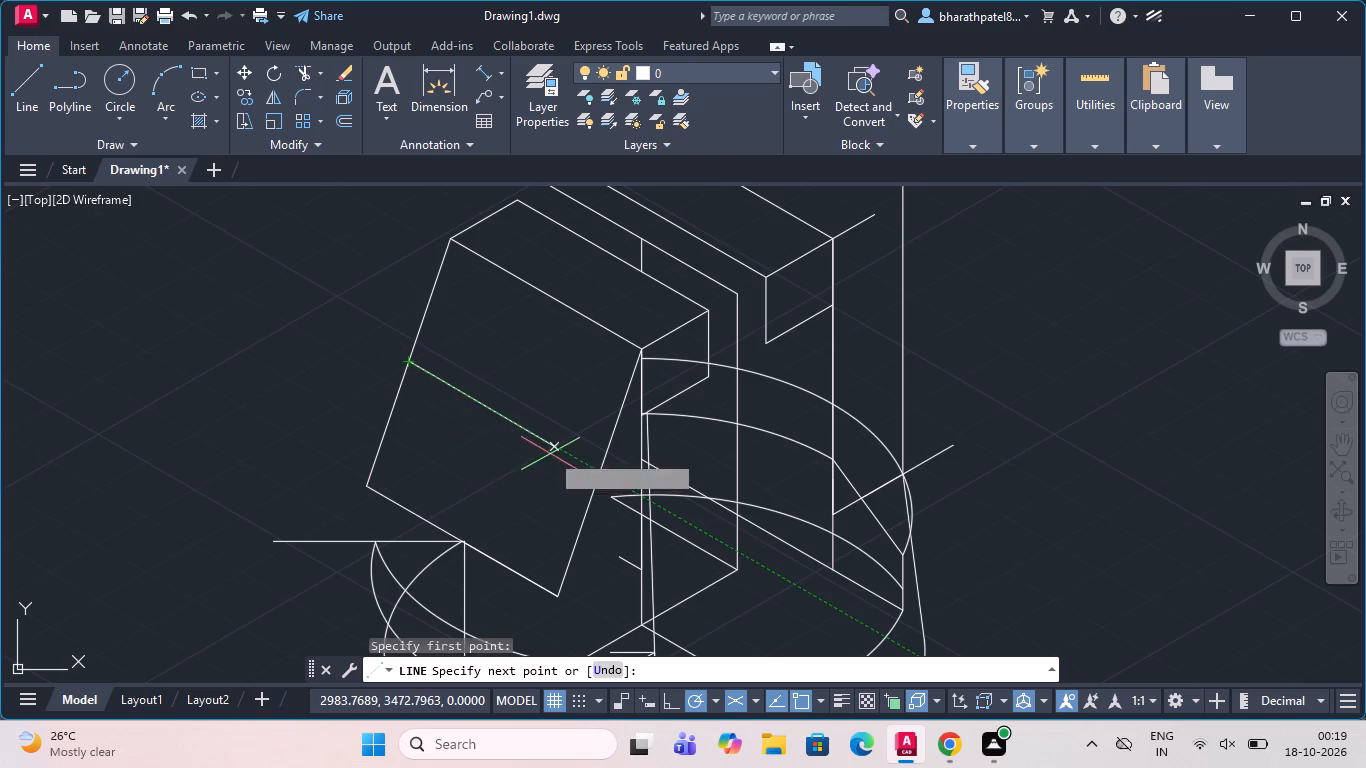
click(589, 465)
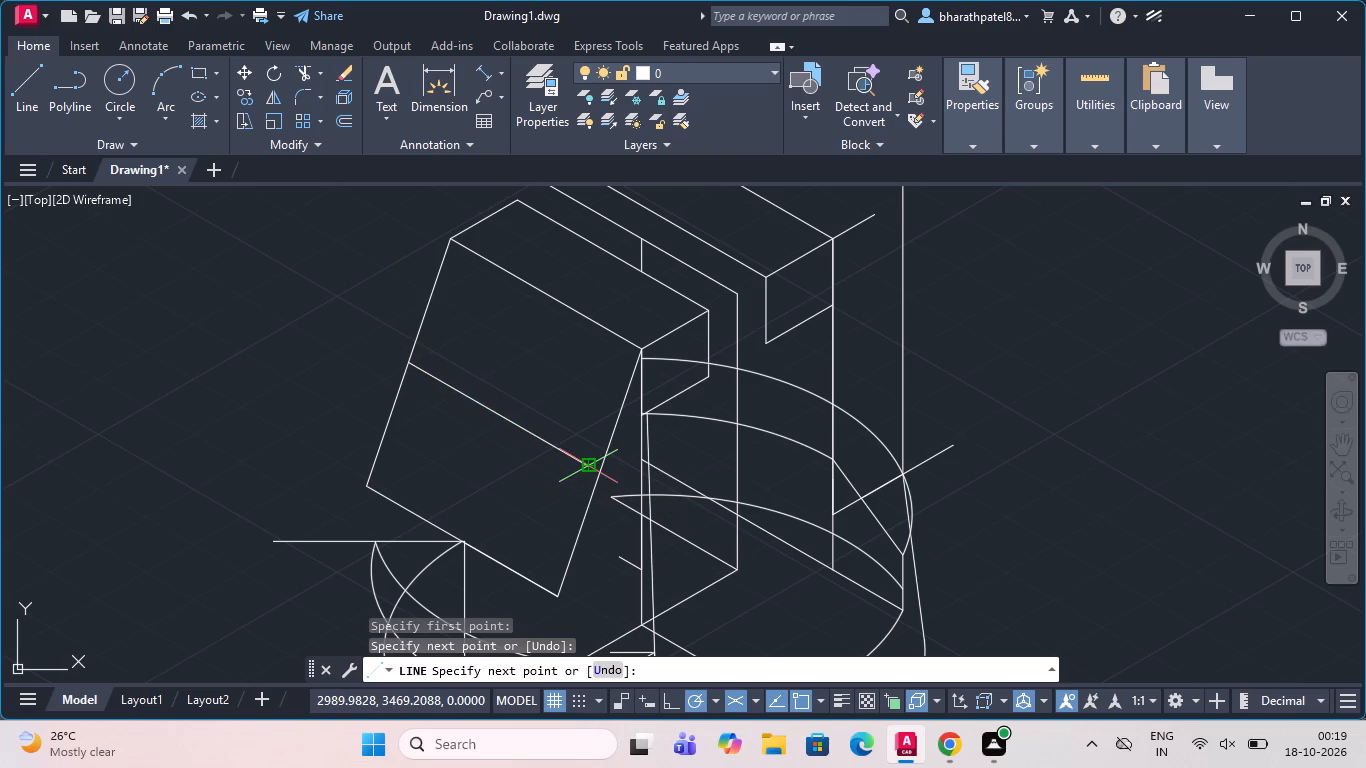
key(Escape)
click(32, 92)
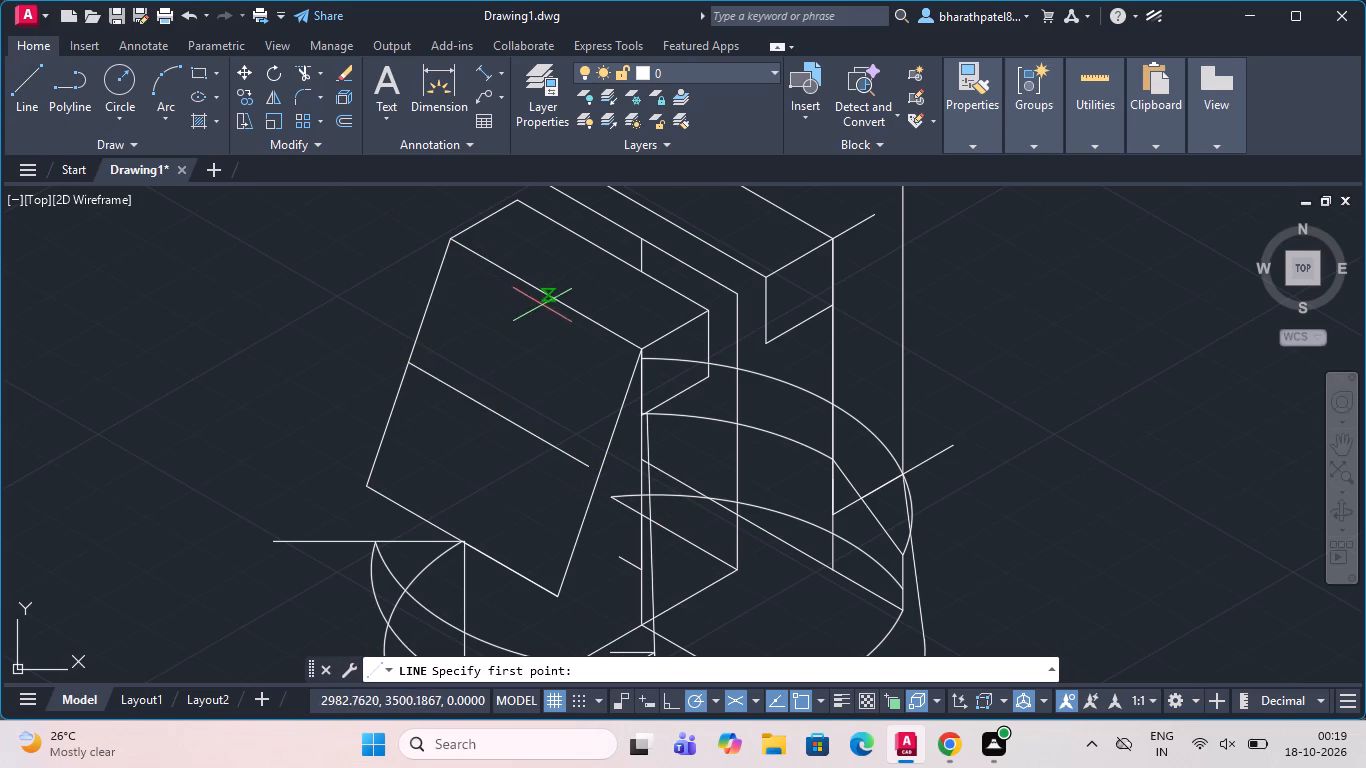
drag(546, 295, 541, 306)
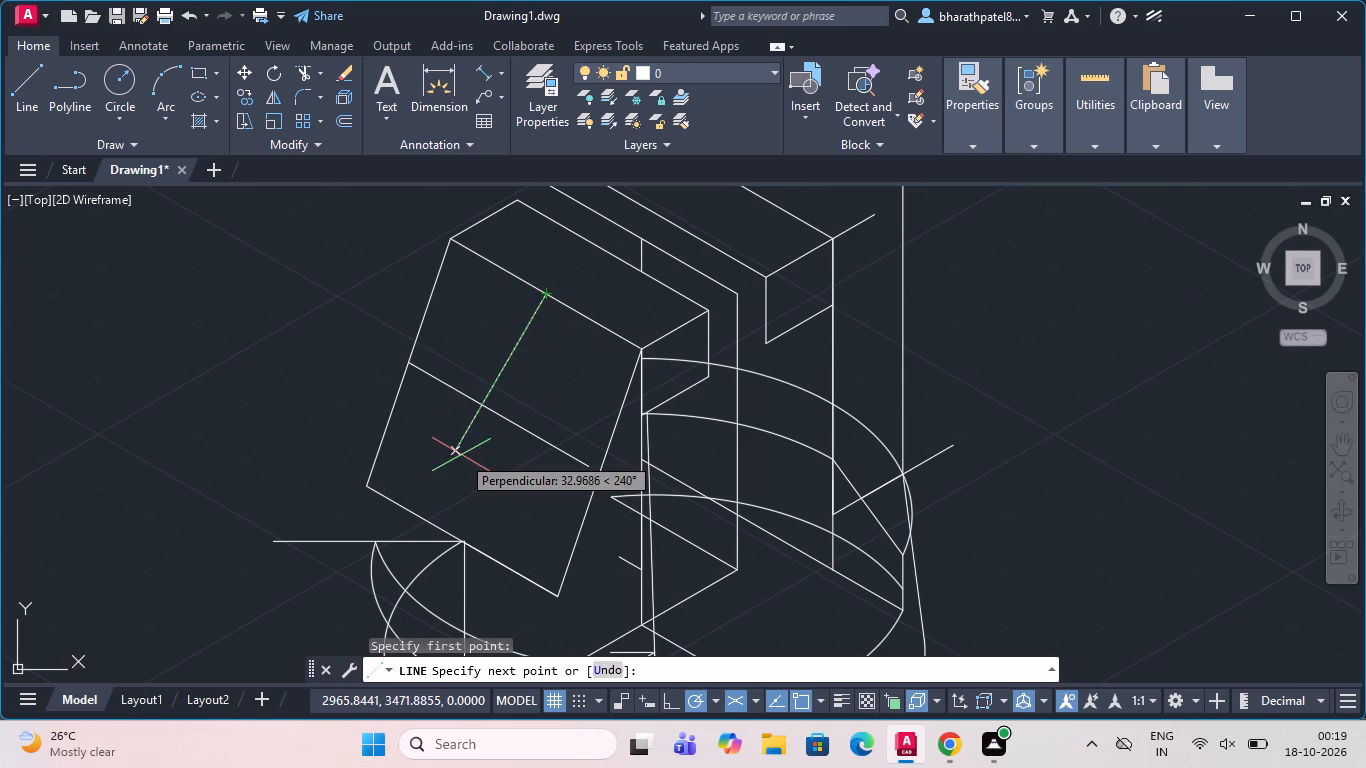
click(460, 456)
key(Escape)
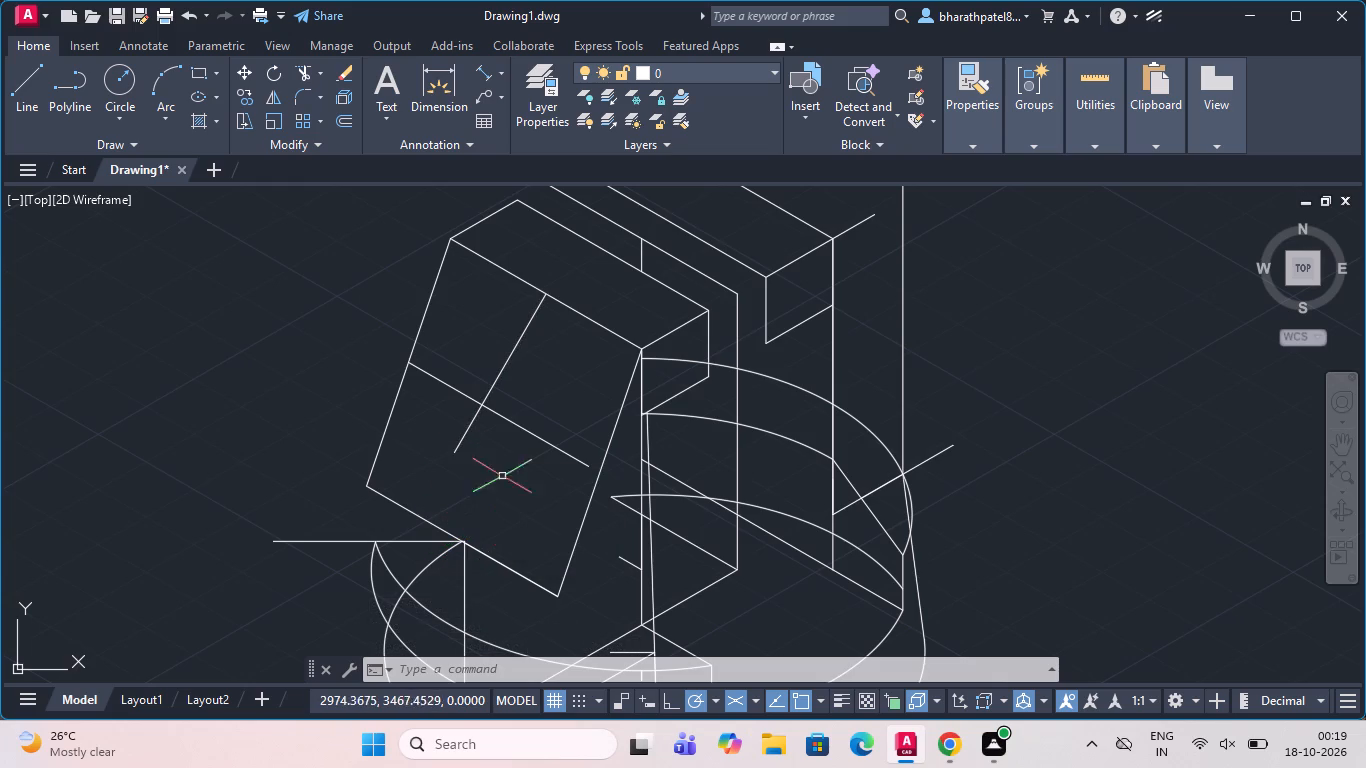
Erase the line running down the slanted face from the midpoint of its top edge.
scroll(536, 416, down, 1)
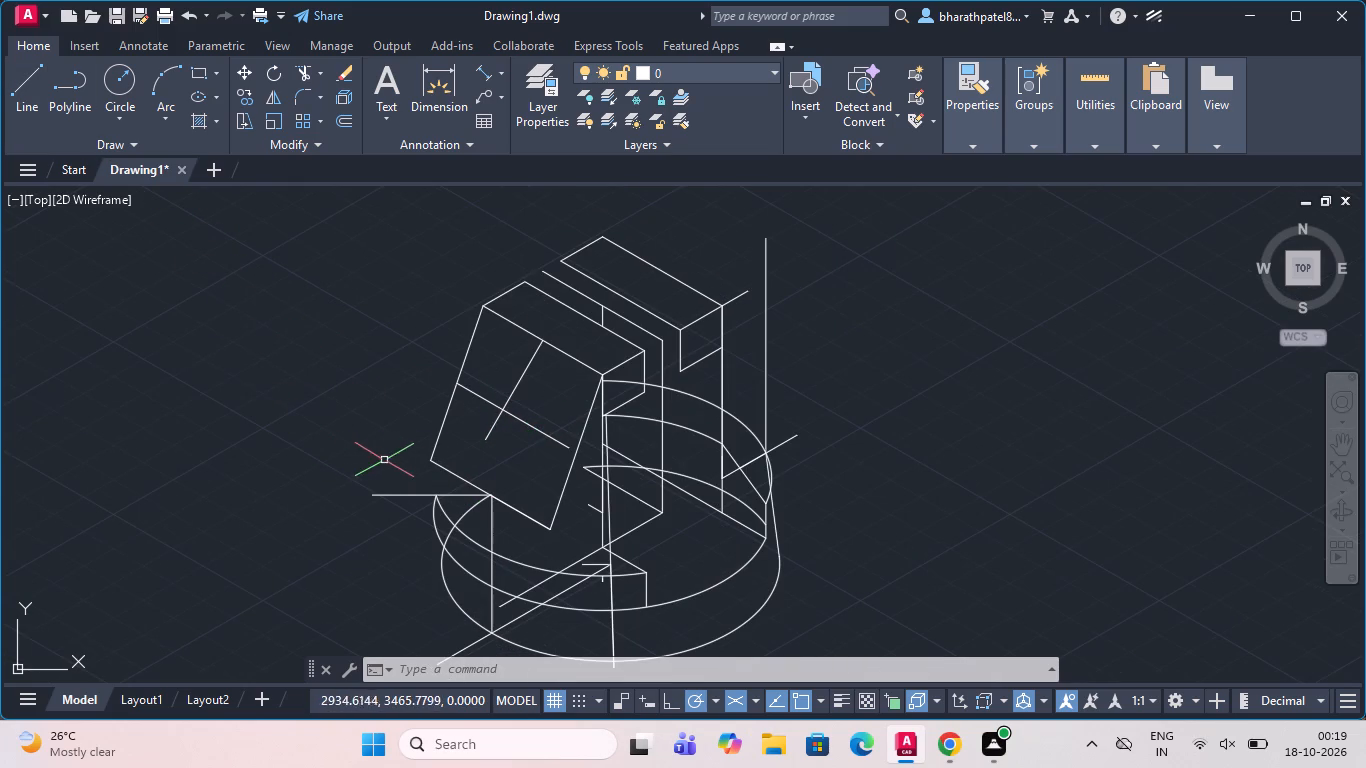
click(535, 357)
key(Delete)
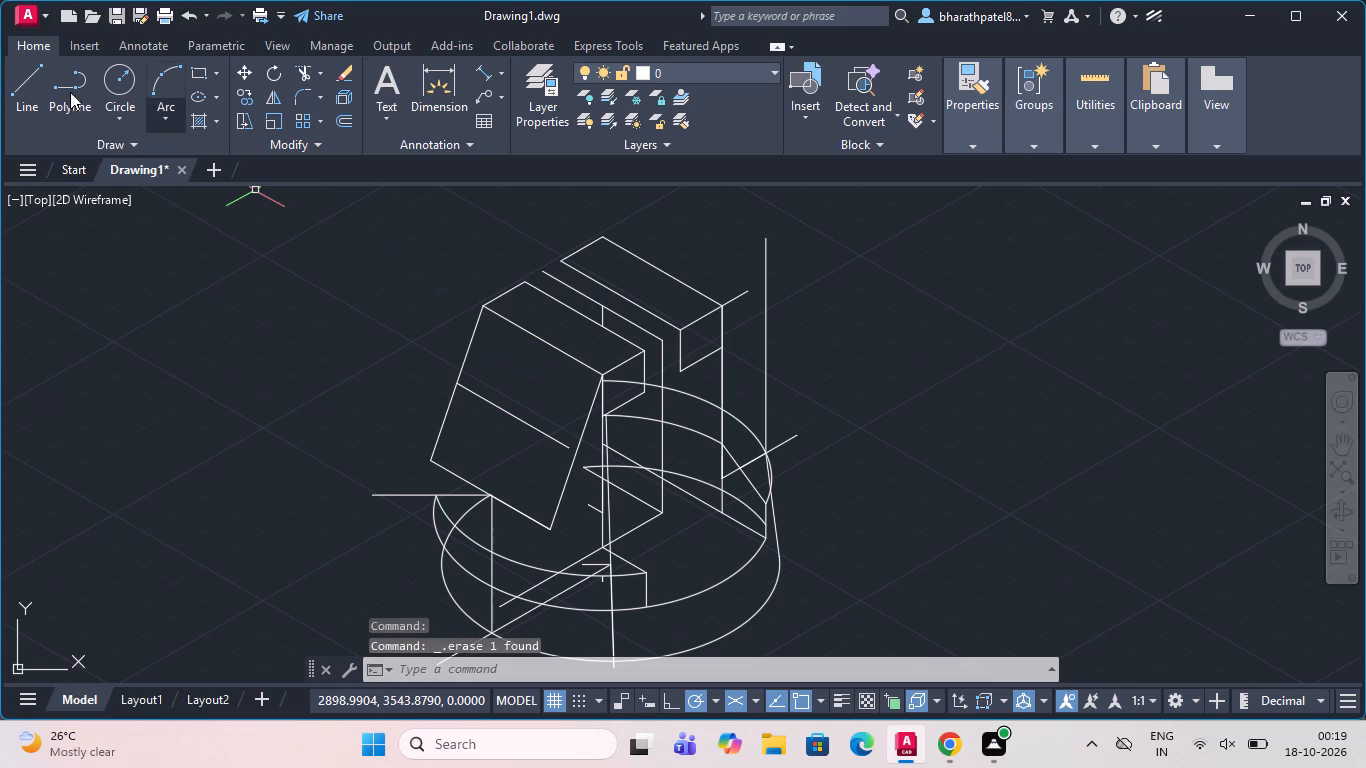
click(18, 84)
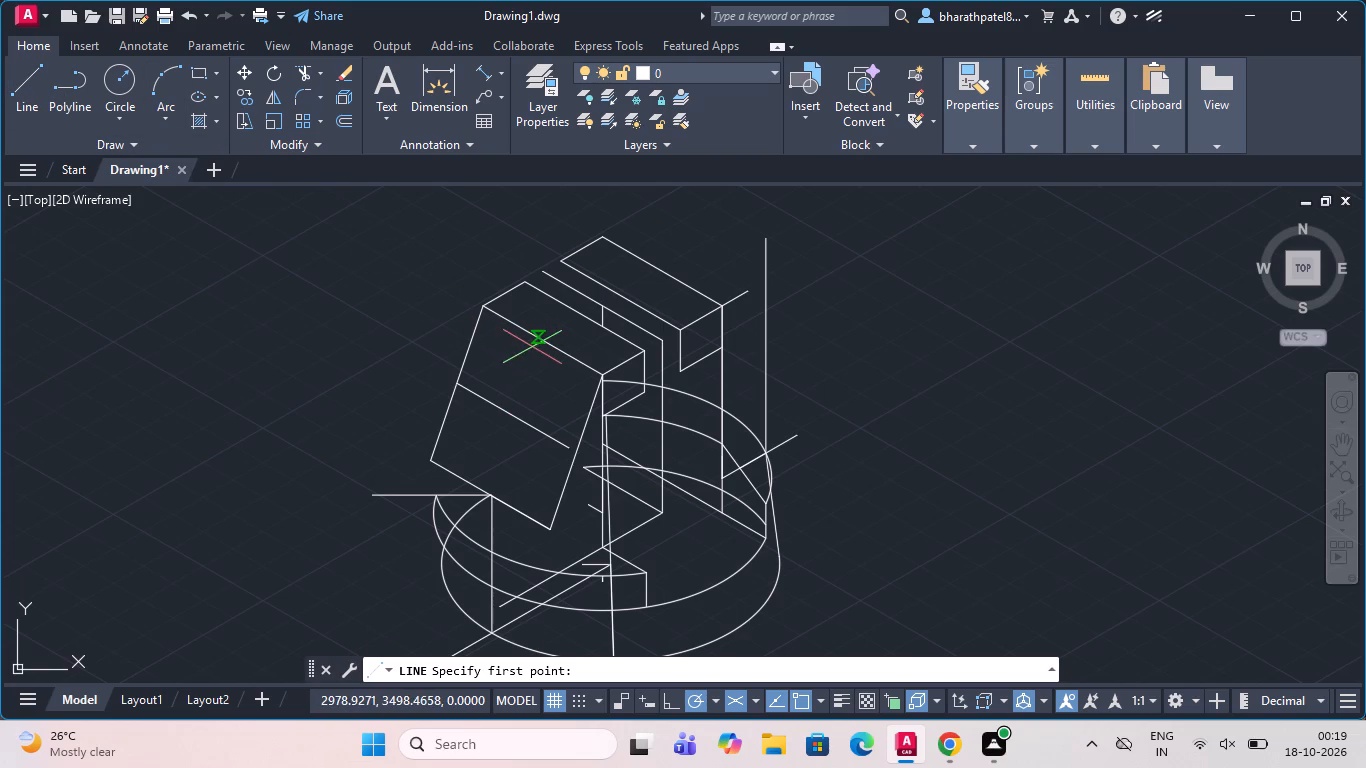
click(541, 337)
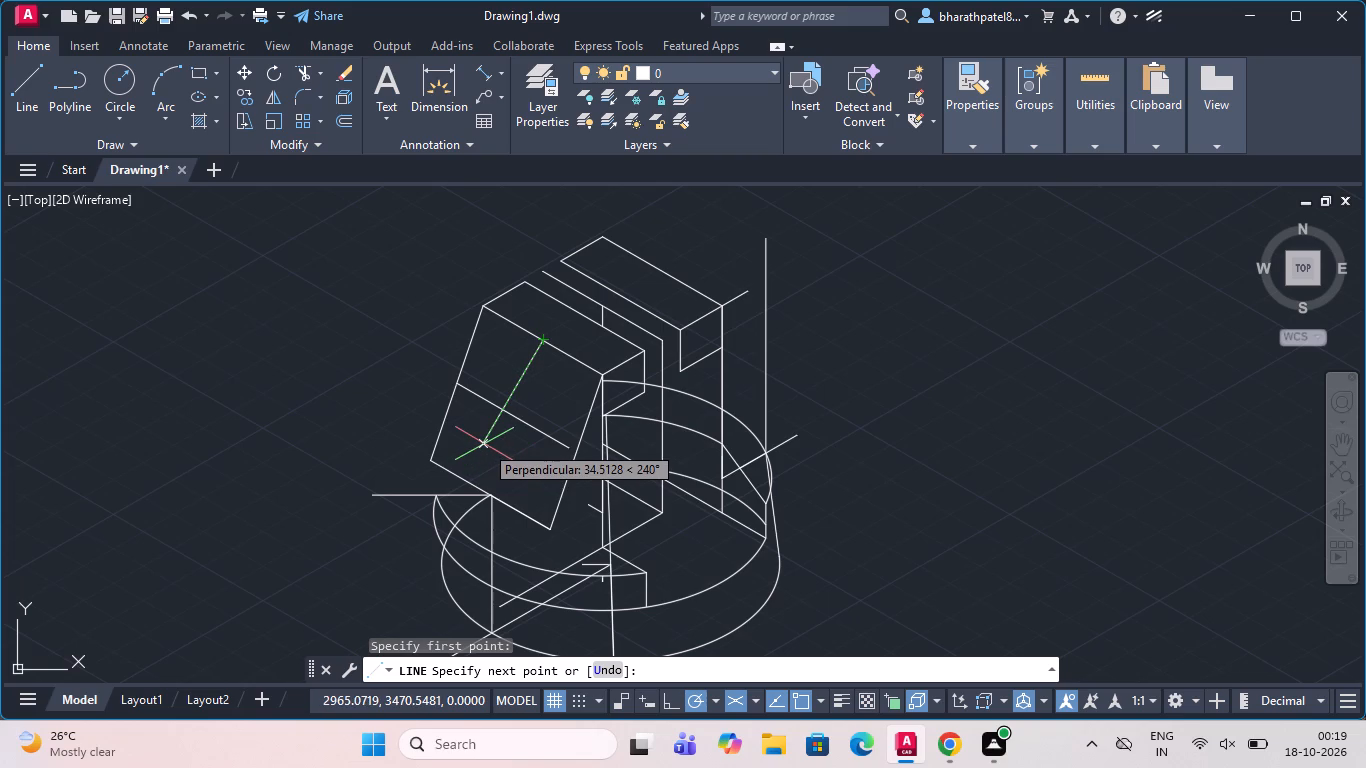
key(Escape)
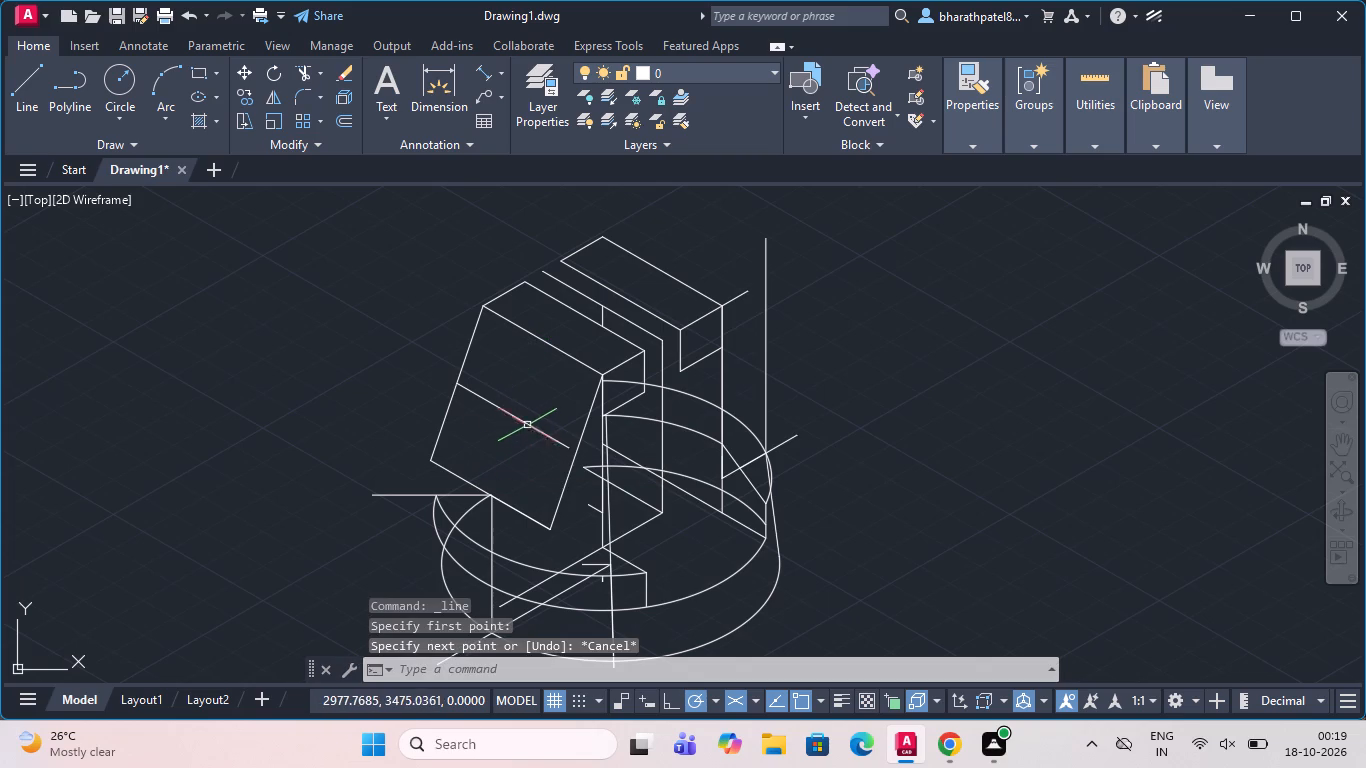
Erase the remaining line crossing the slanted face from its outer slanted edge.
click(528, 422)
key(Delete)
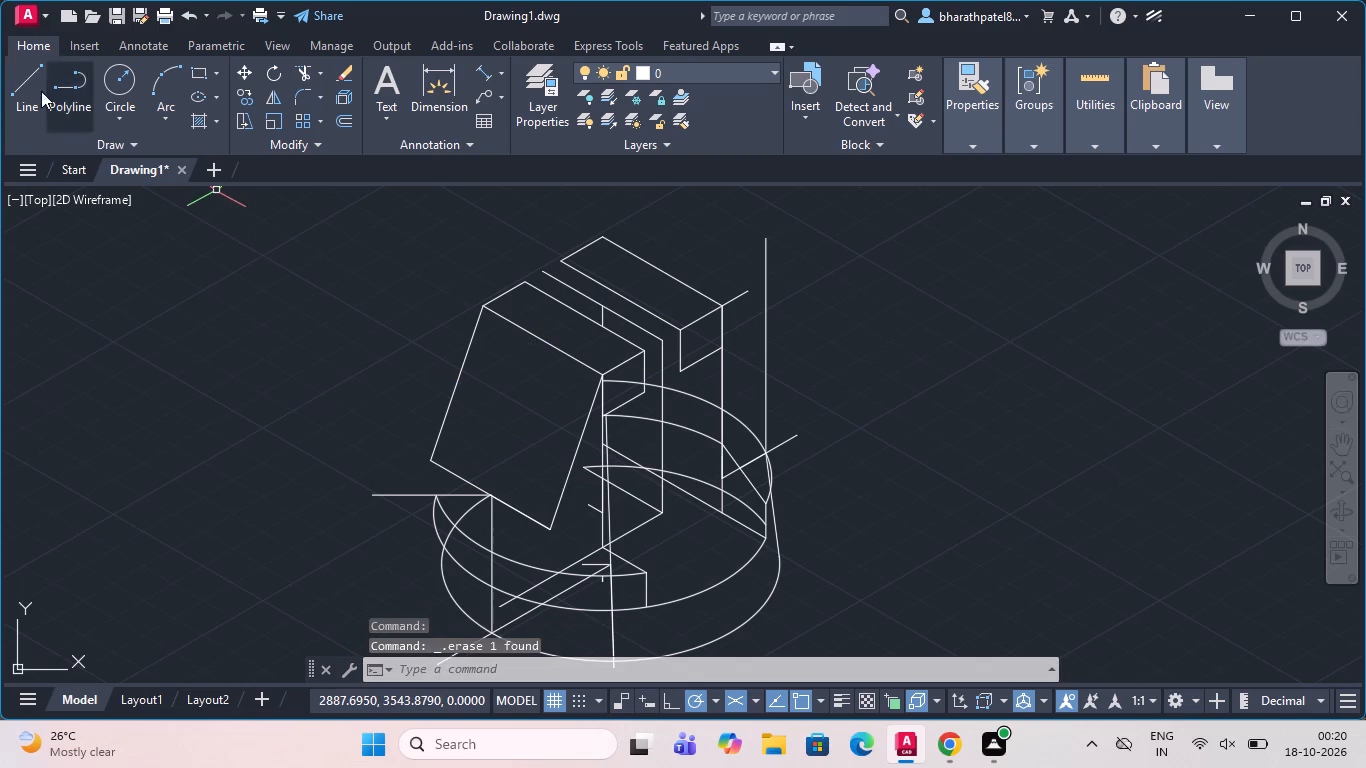
Draw a line up the slanted face from the midpoint of its bottom edge to the midpoint of its top edge.
click(17, 84)
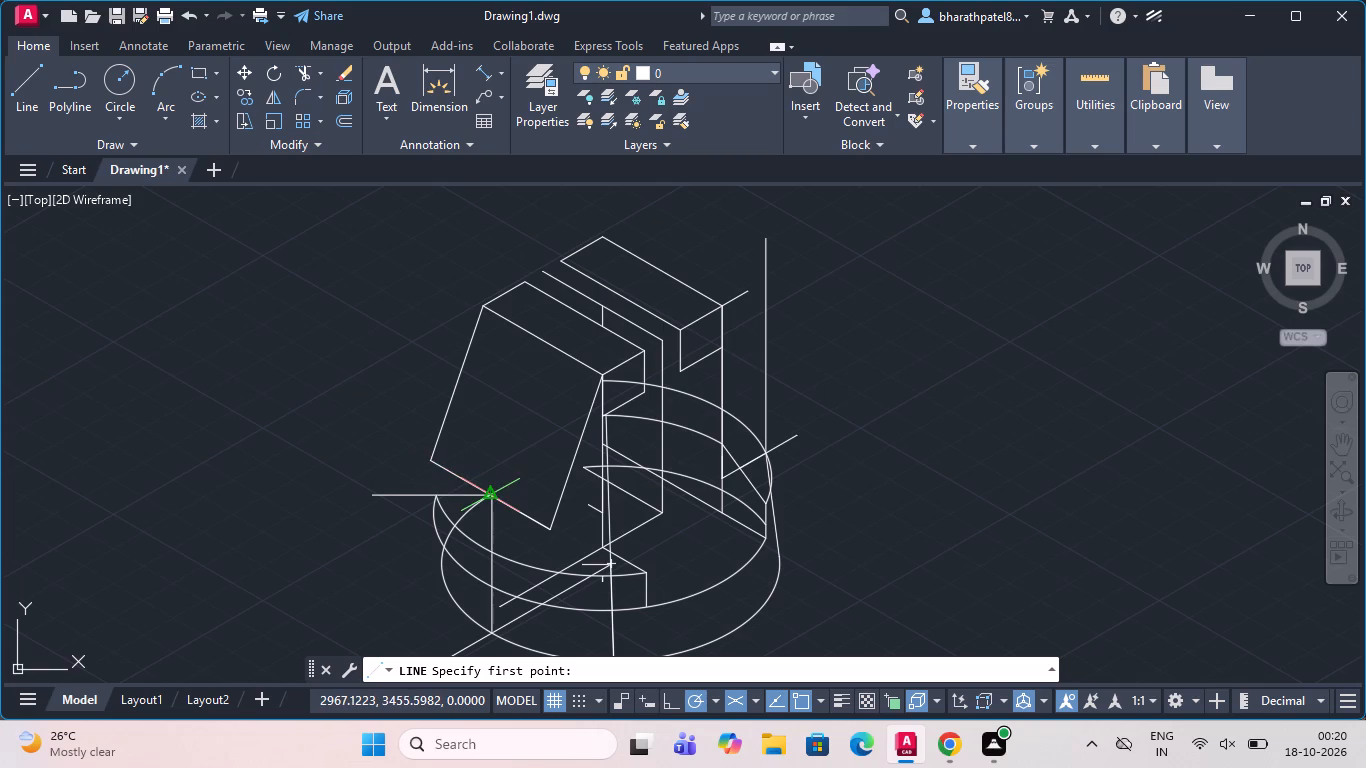
scroll(487, 498, up, 5)
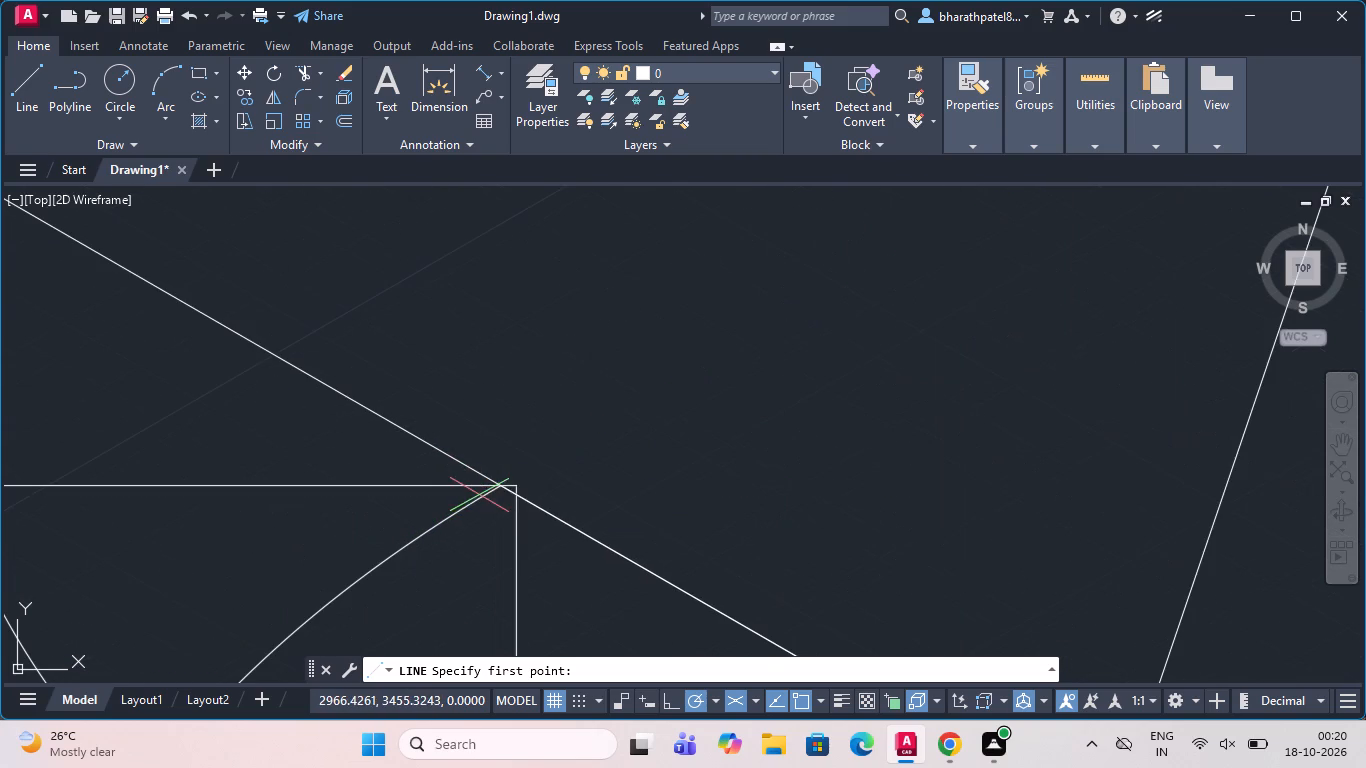
click(505, 490)
scroll(505, 490, down, 3)
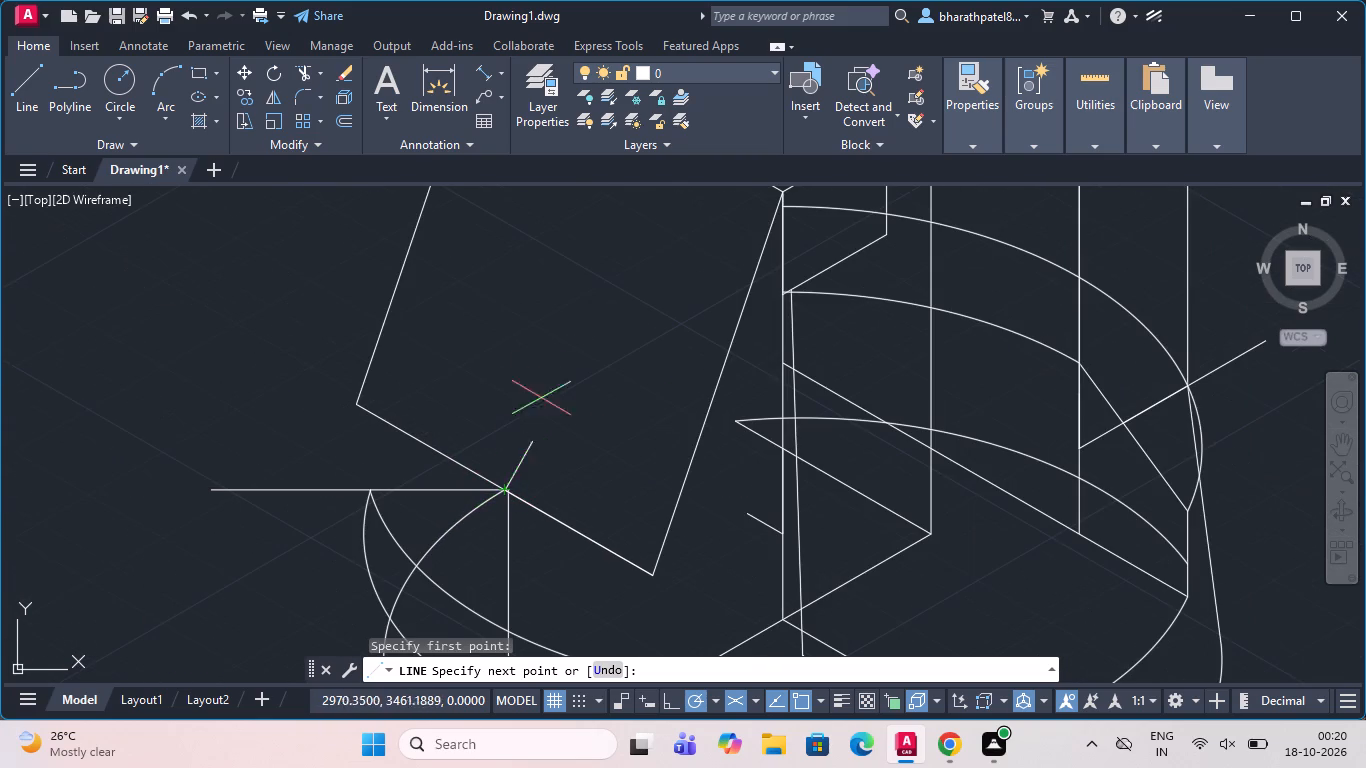
scroll(568, 318, down, 3)
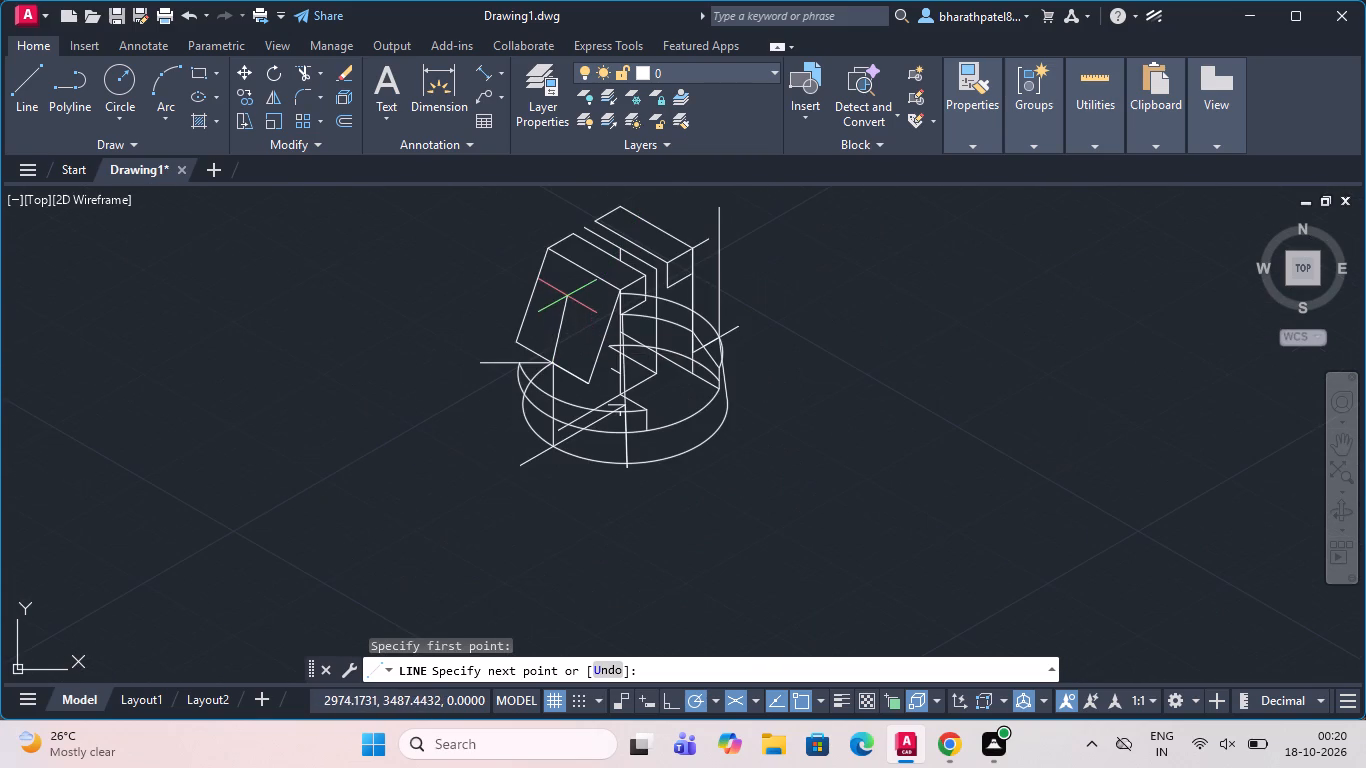
scroll(572, 300, down, 2)
scroll(591, 271, up, 3)
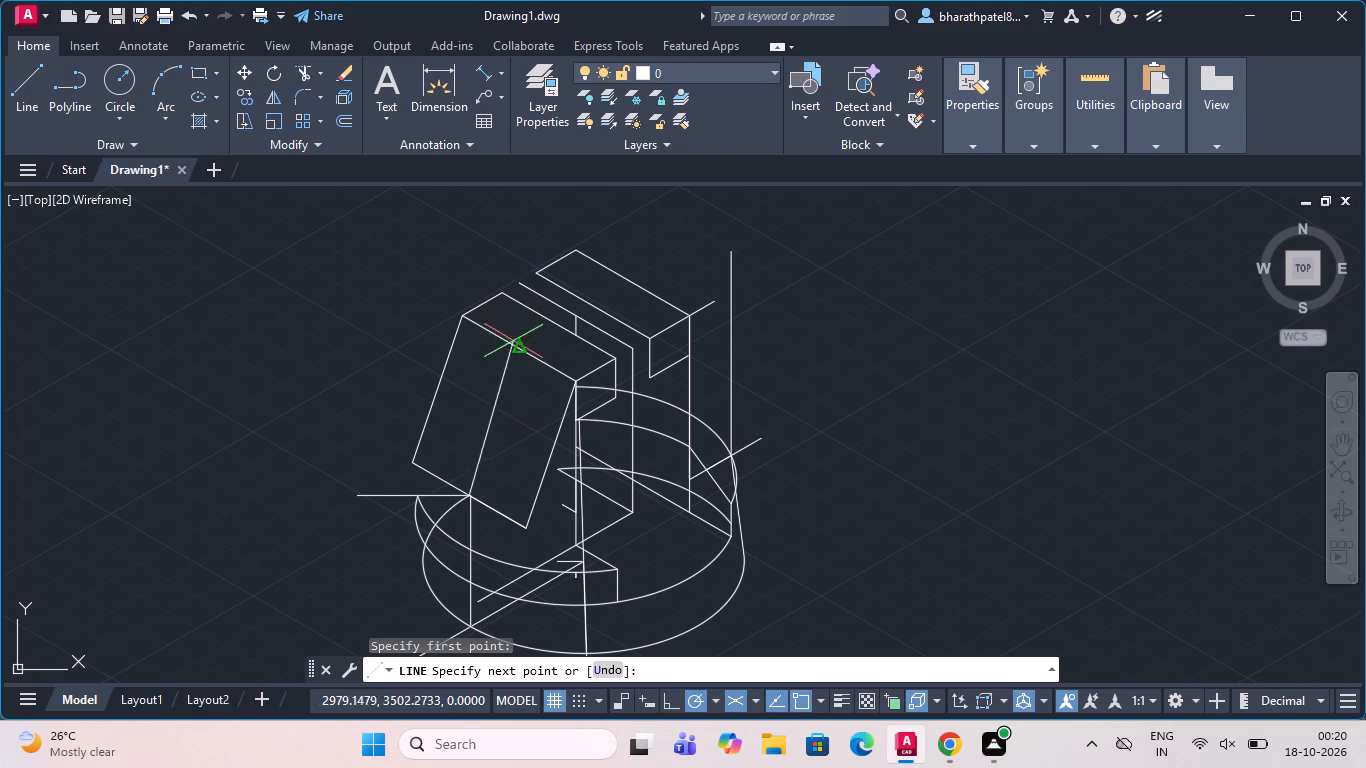
click(521, 347)
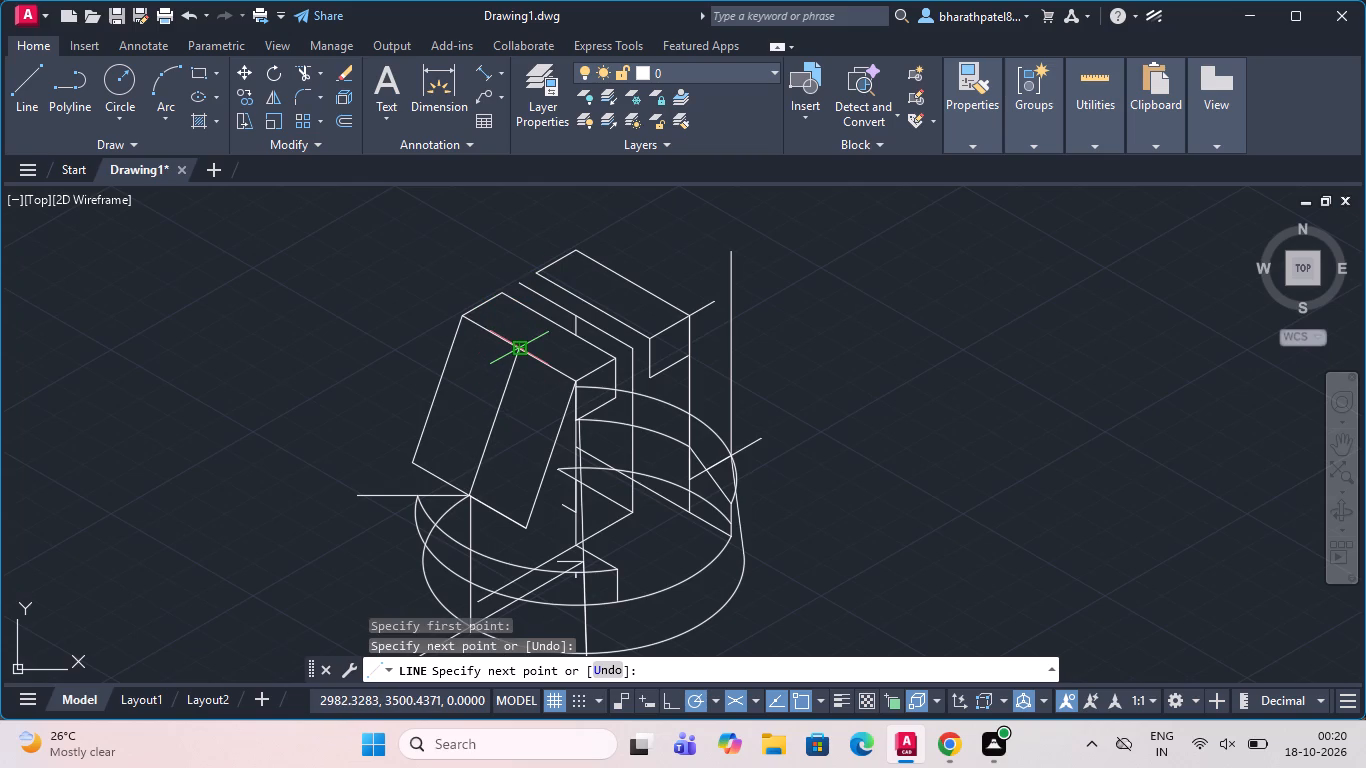
key(Escape)
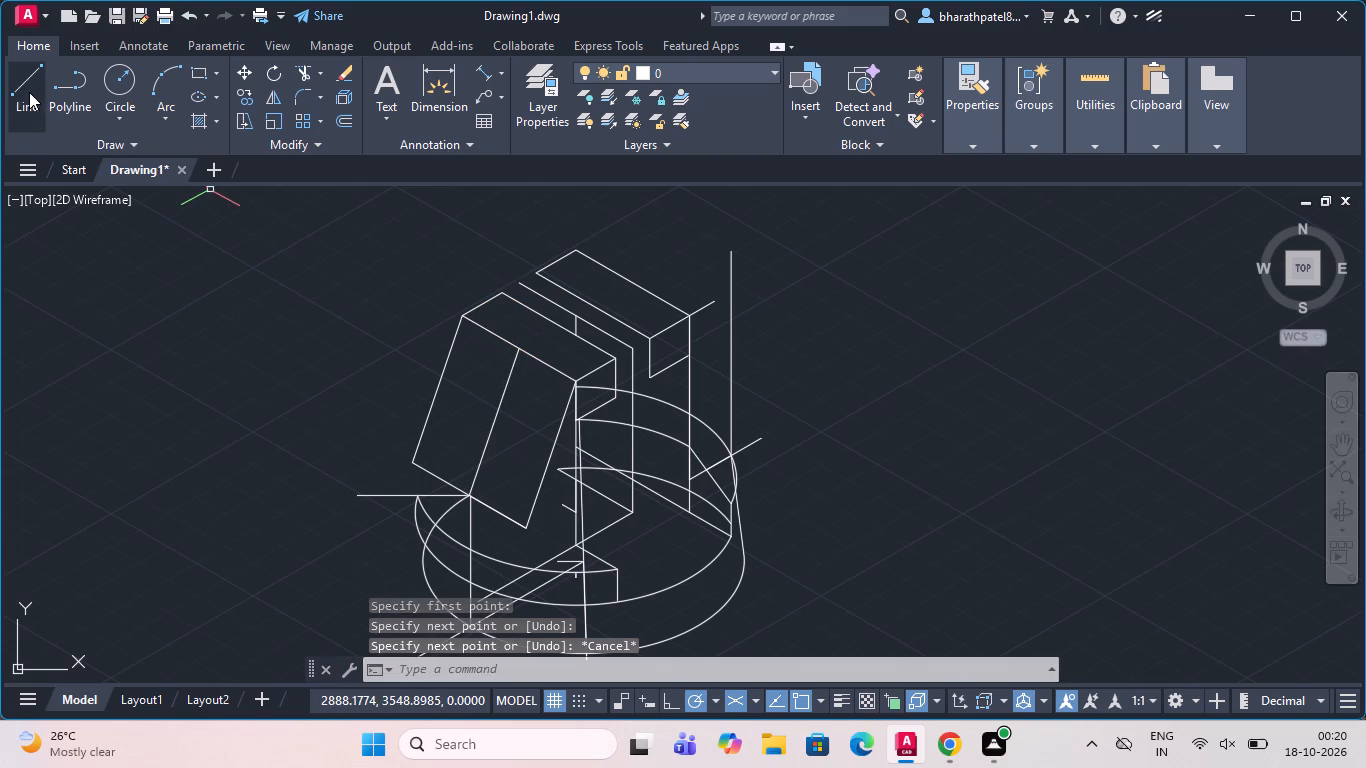
Draw a line across the slanted face from the midpoint of its outer slanted edge to its inner slanted edge.
drag(28, 88, 34, 102)
click(436, 387)
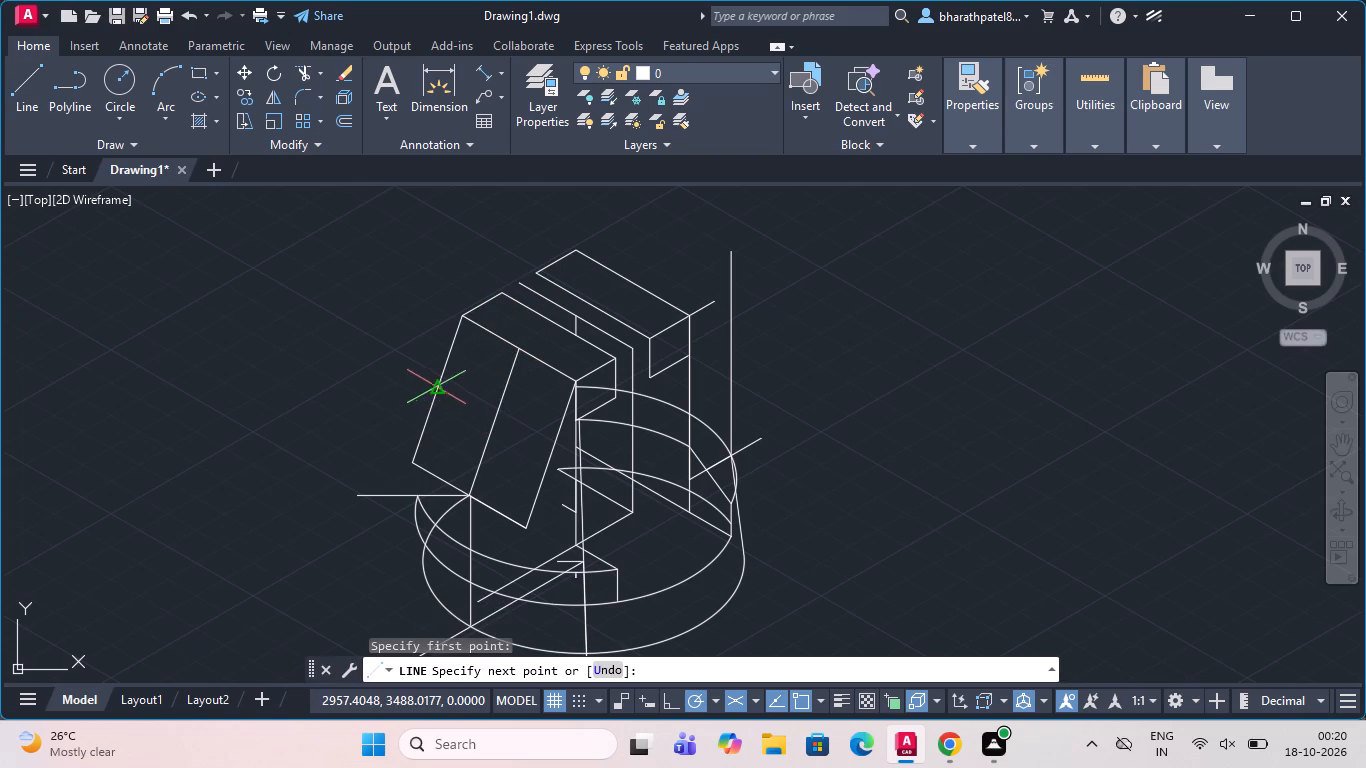
click(555, 449)
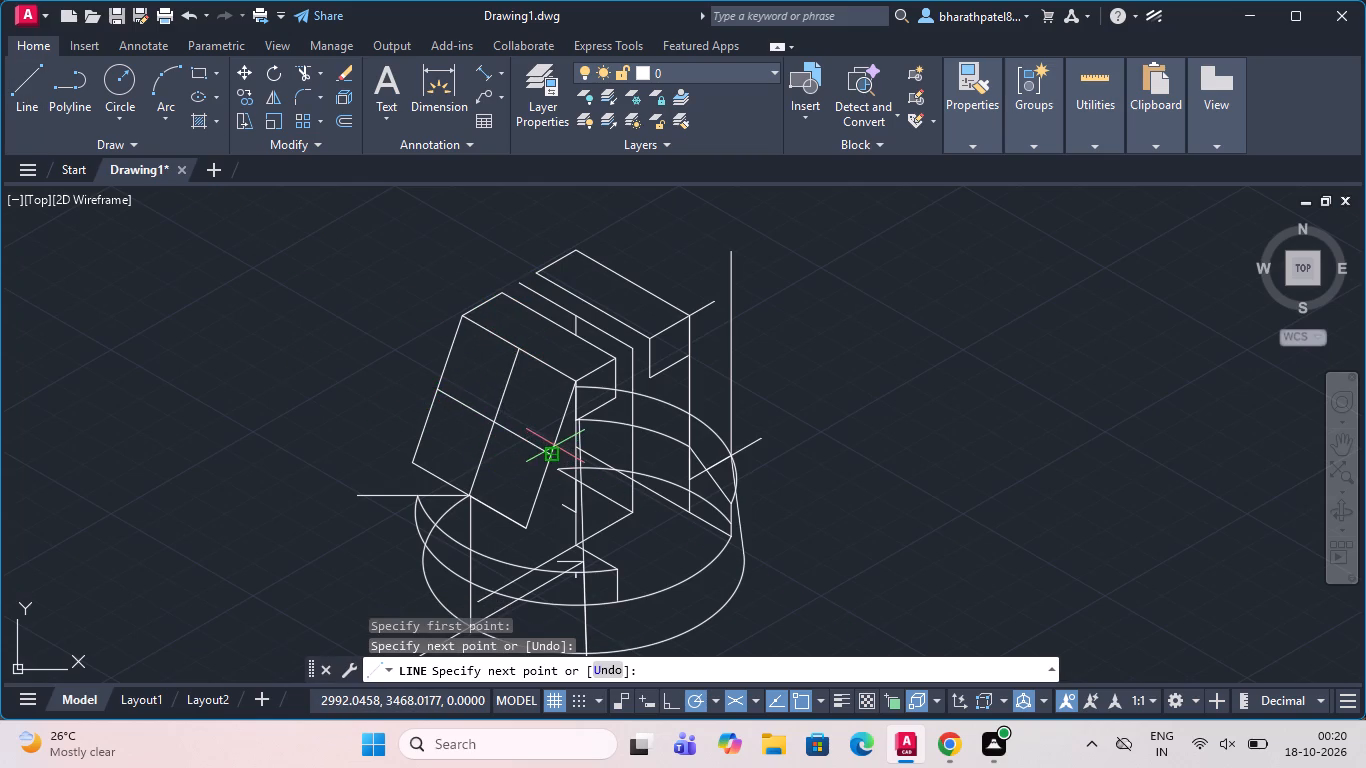
key(Escape)
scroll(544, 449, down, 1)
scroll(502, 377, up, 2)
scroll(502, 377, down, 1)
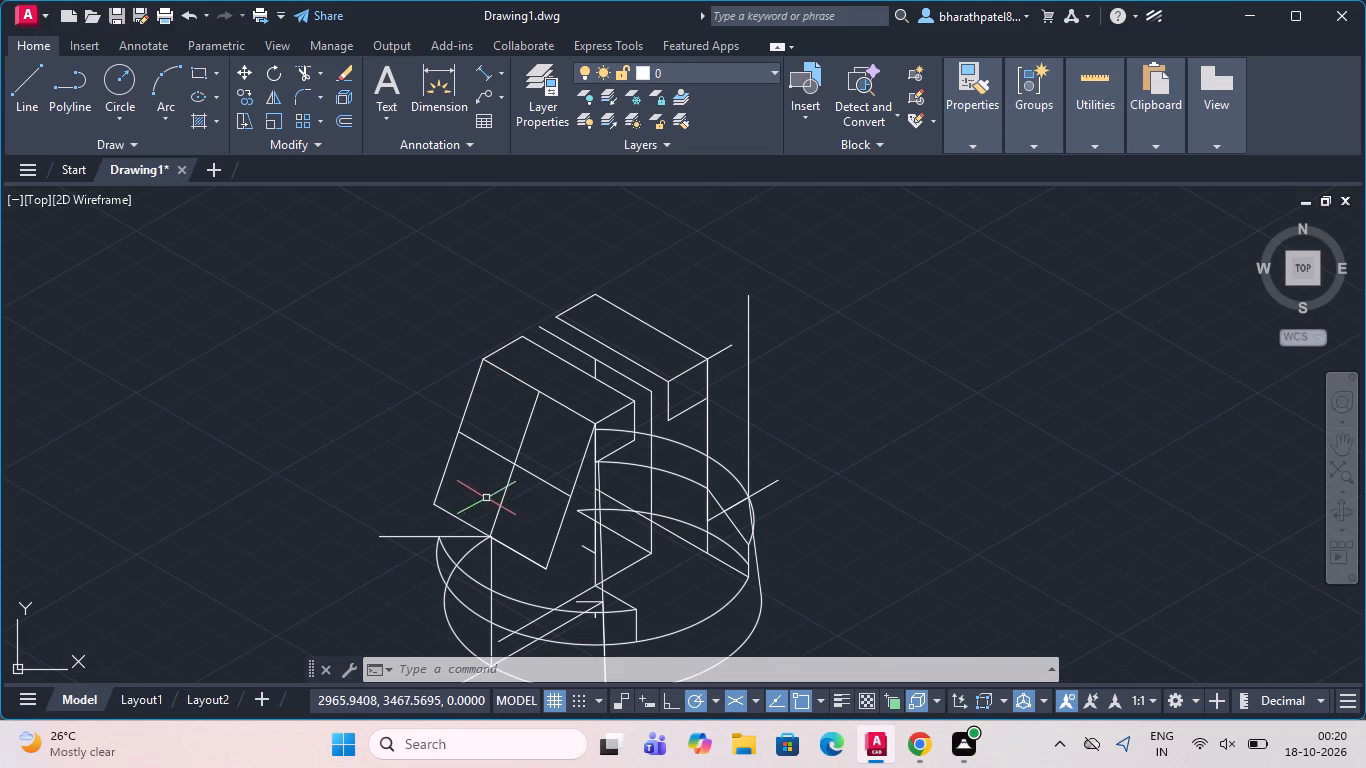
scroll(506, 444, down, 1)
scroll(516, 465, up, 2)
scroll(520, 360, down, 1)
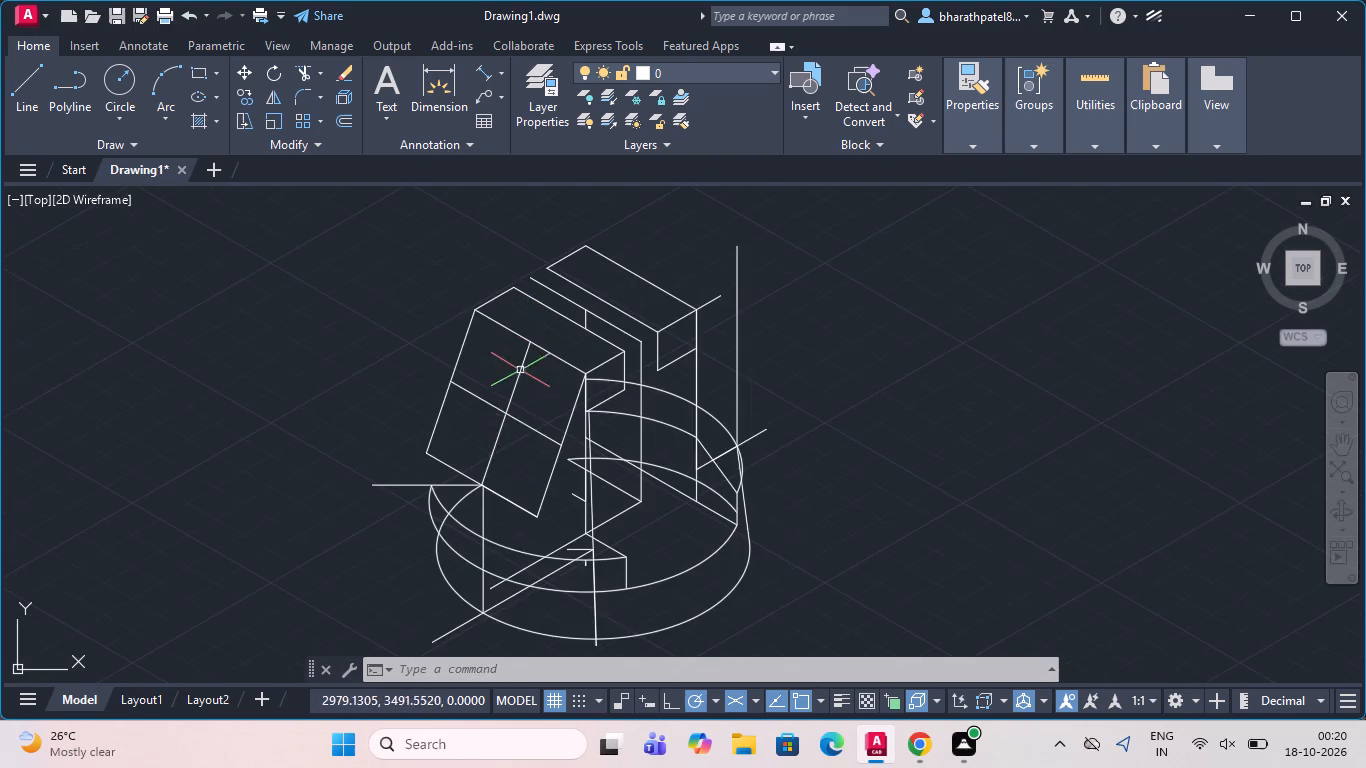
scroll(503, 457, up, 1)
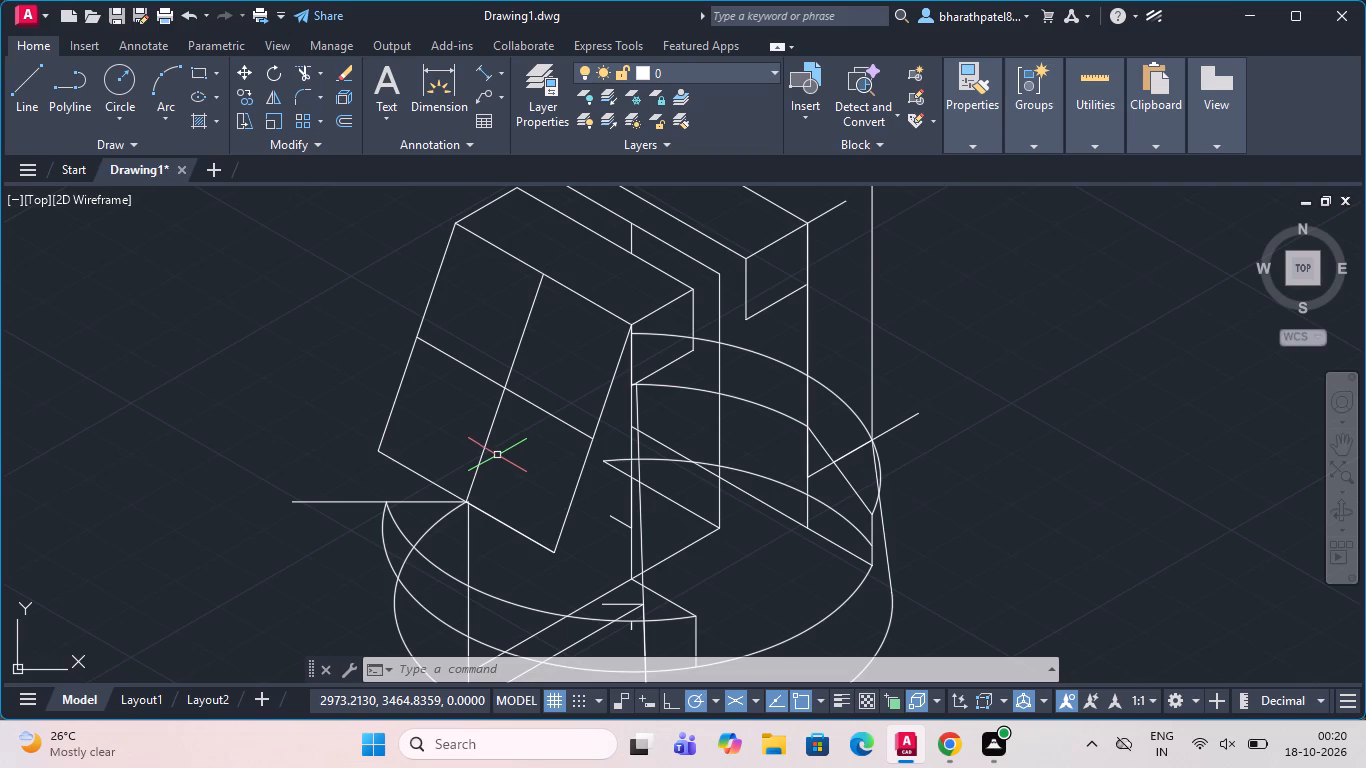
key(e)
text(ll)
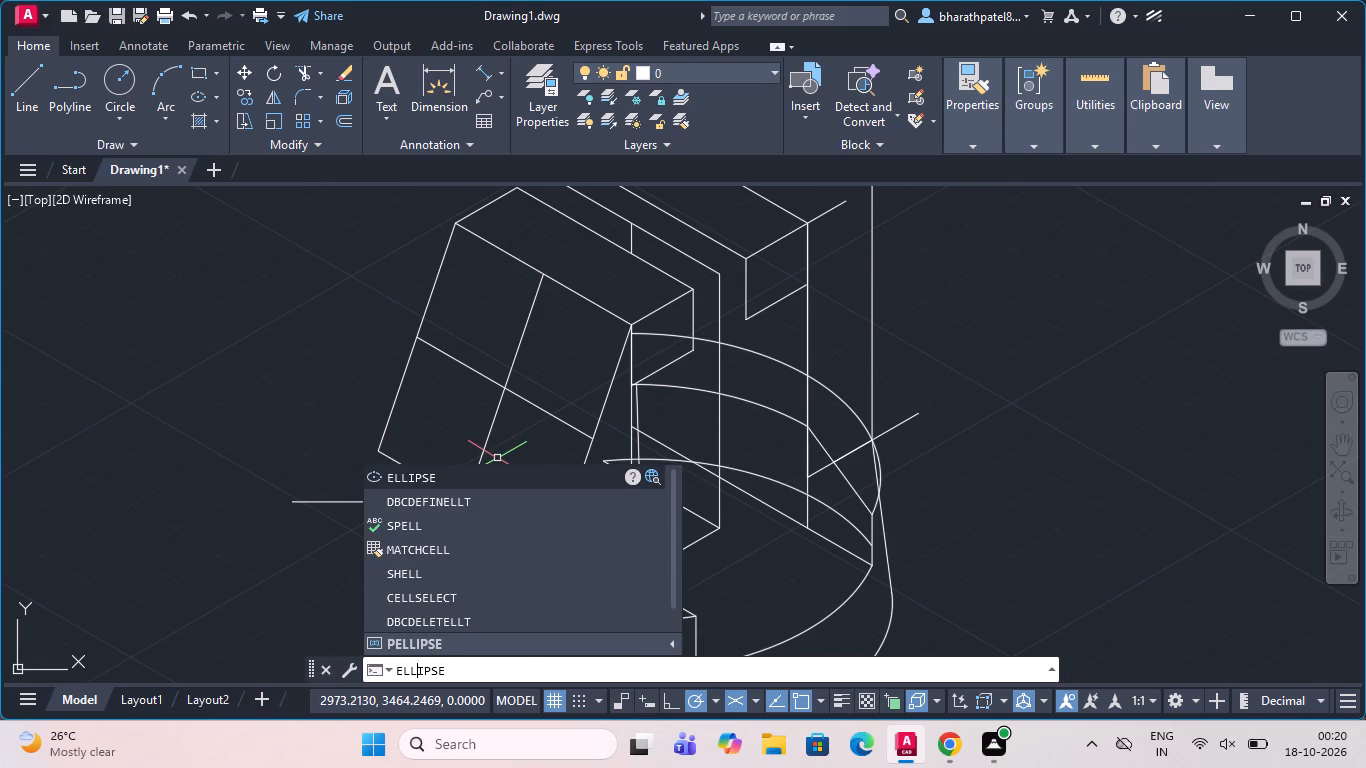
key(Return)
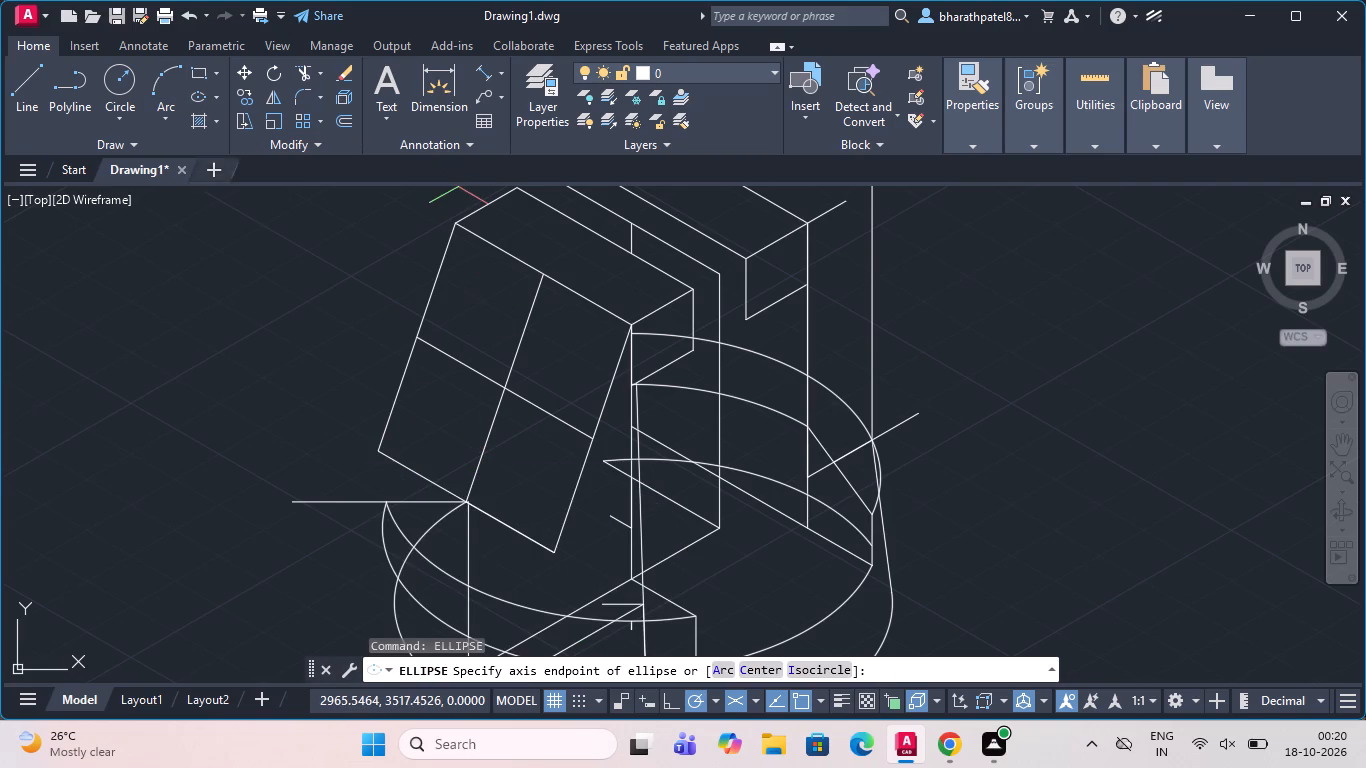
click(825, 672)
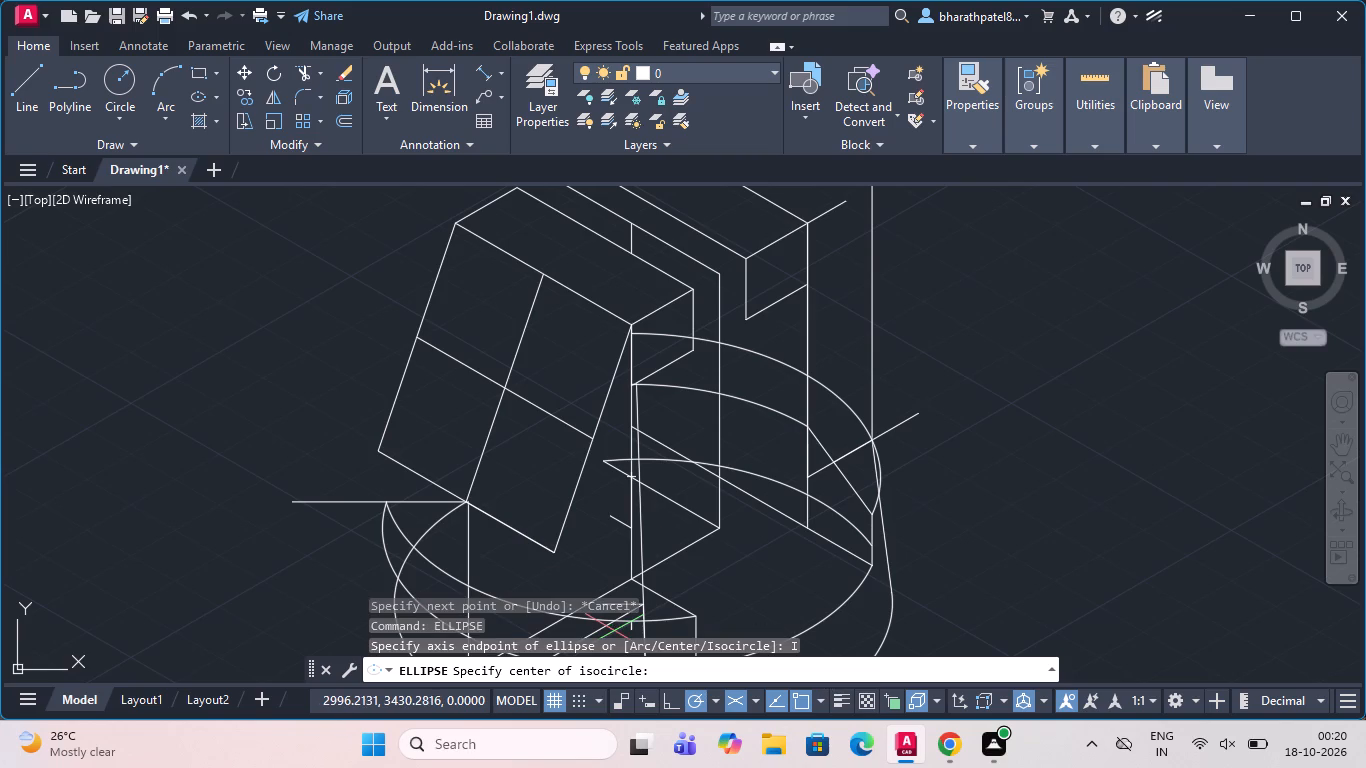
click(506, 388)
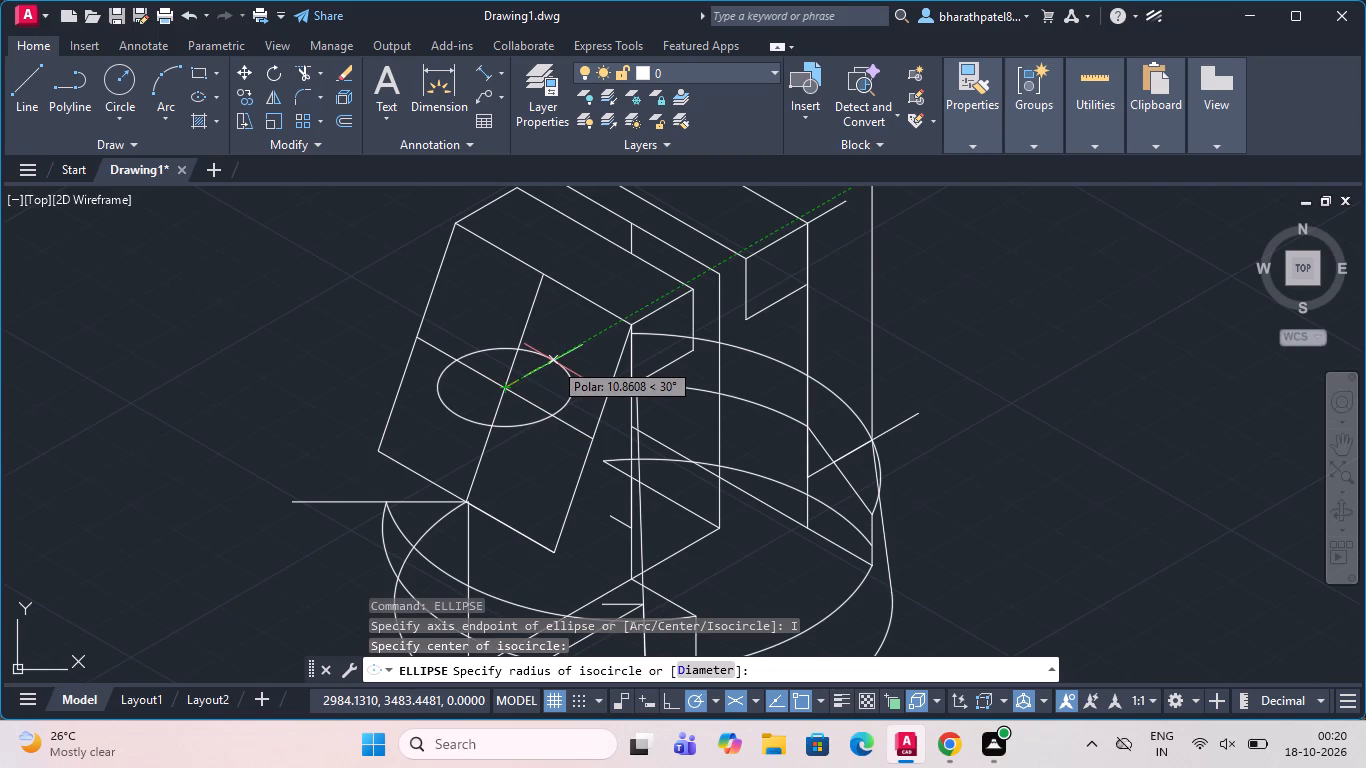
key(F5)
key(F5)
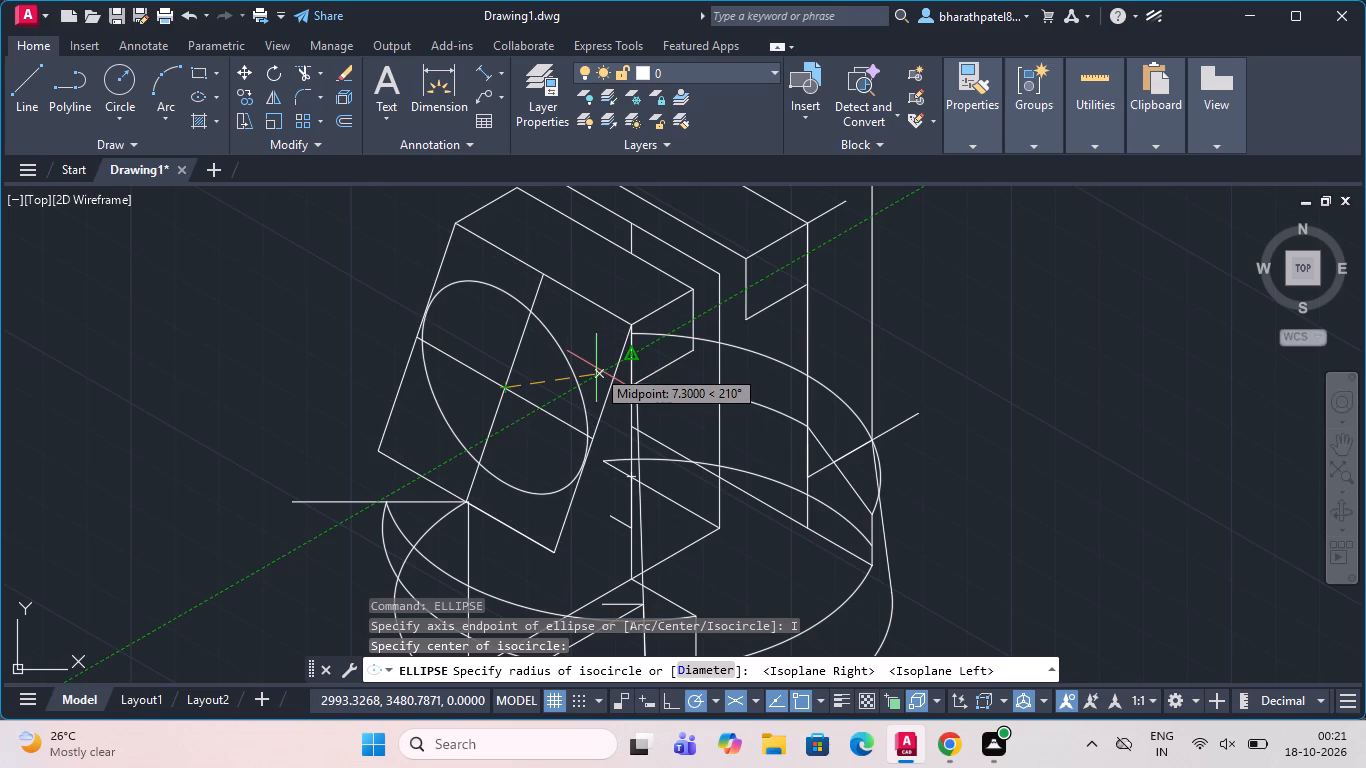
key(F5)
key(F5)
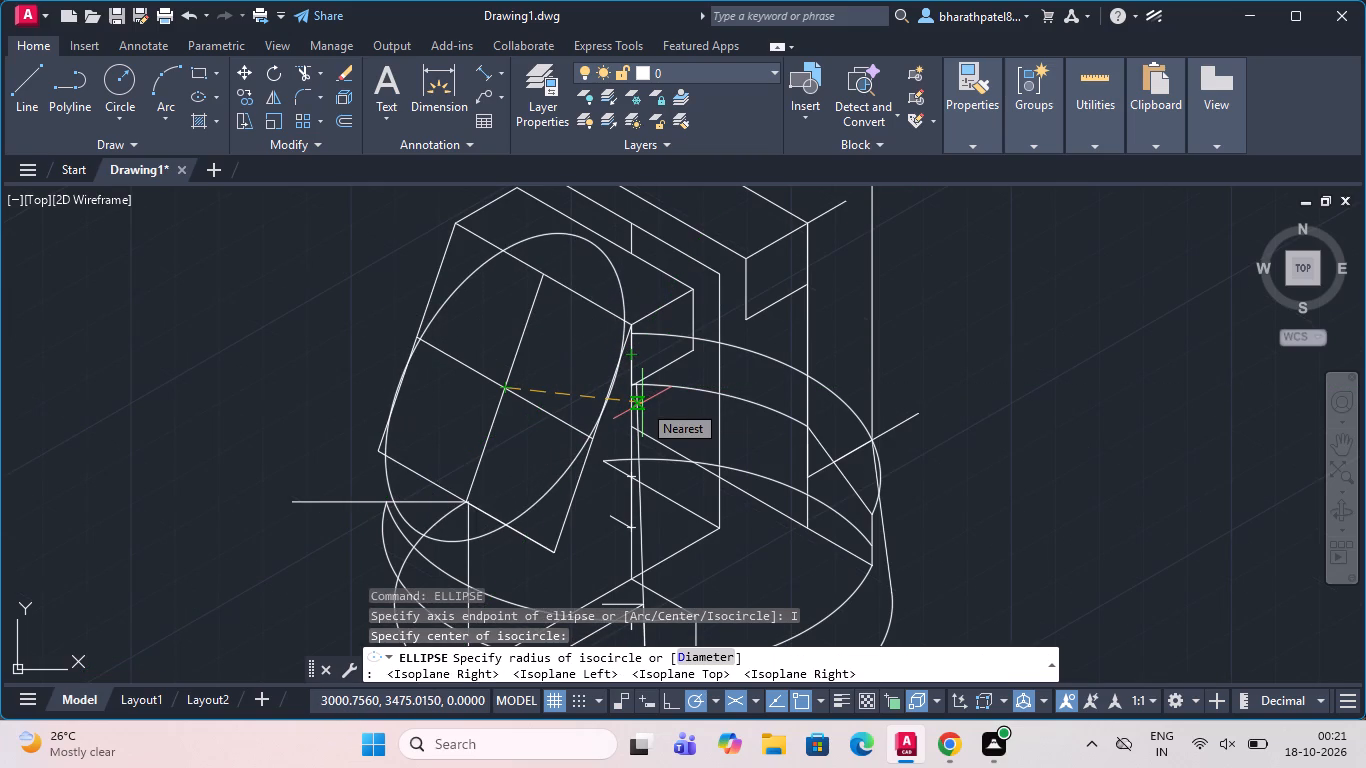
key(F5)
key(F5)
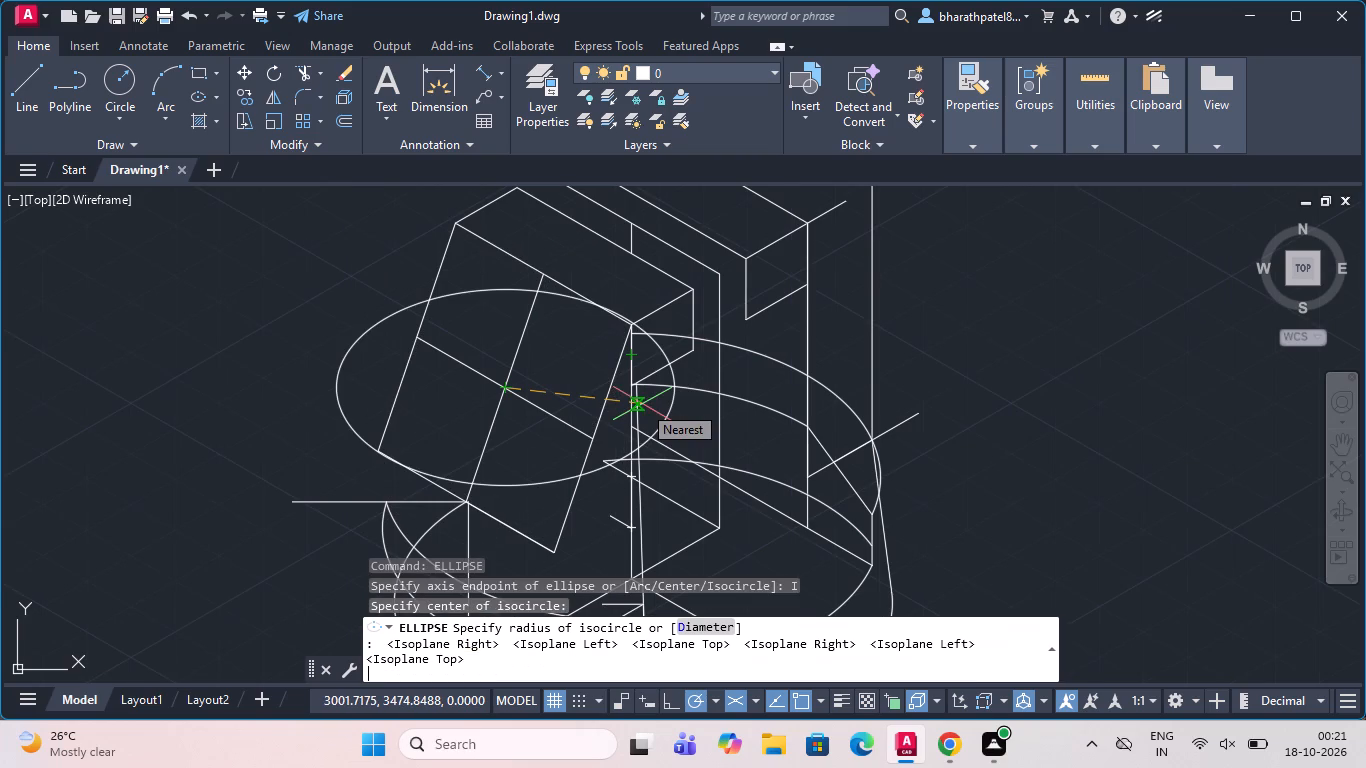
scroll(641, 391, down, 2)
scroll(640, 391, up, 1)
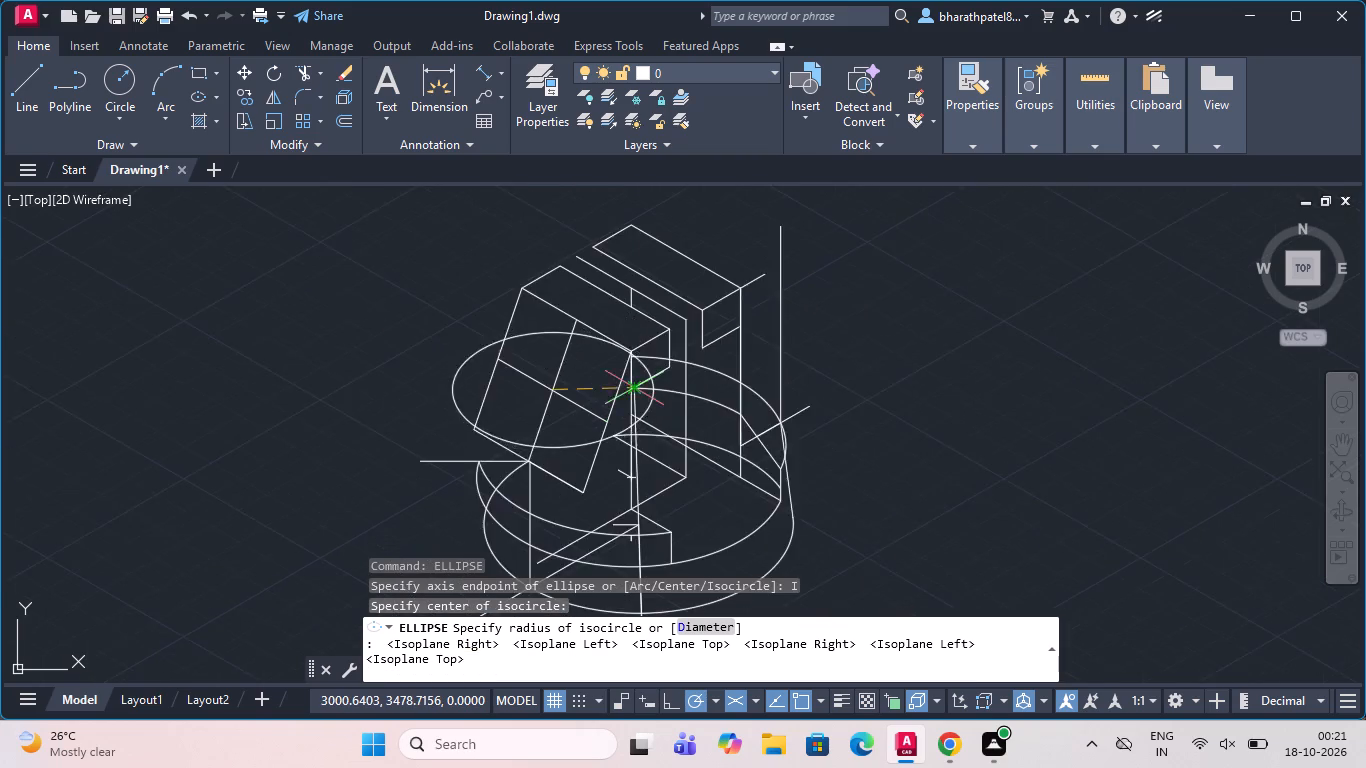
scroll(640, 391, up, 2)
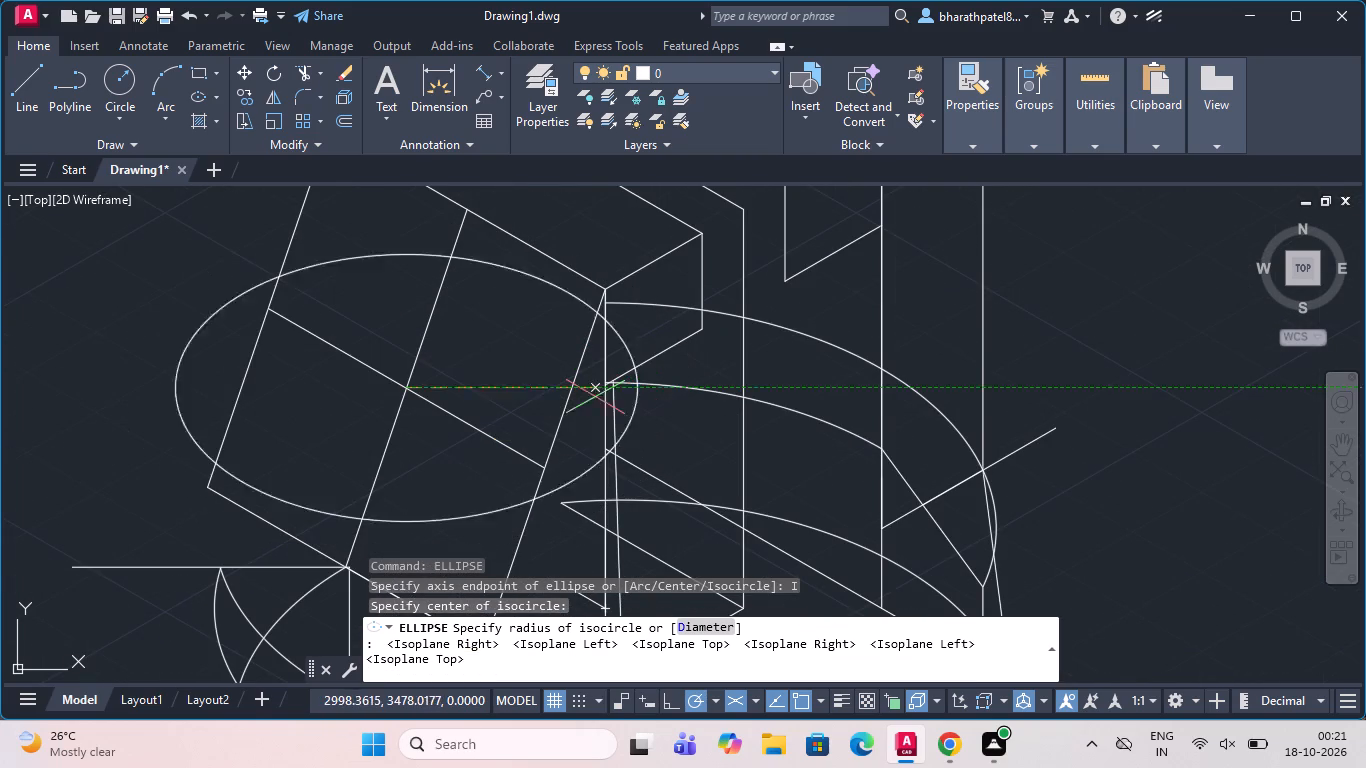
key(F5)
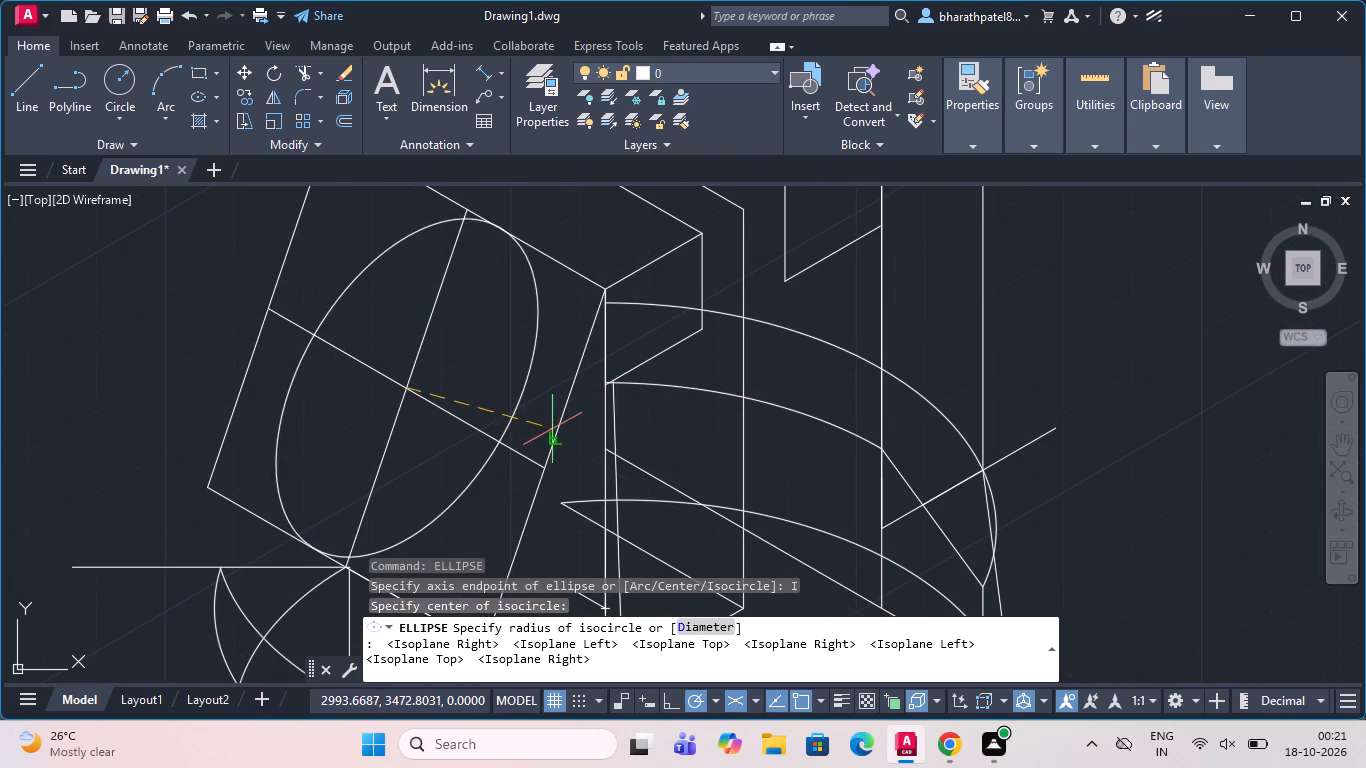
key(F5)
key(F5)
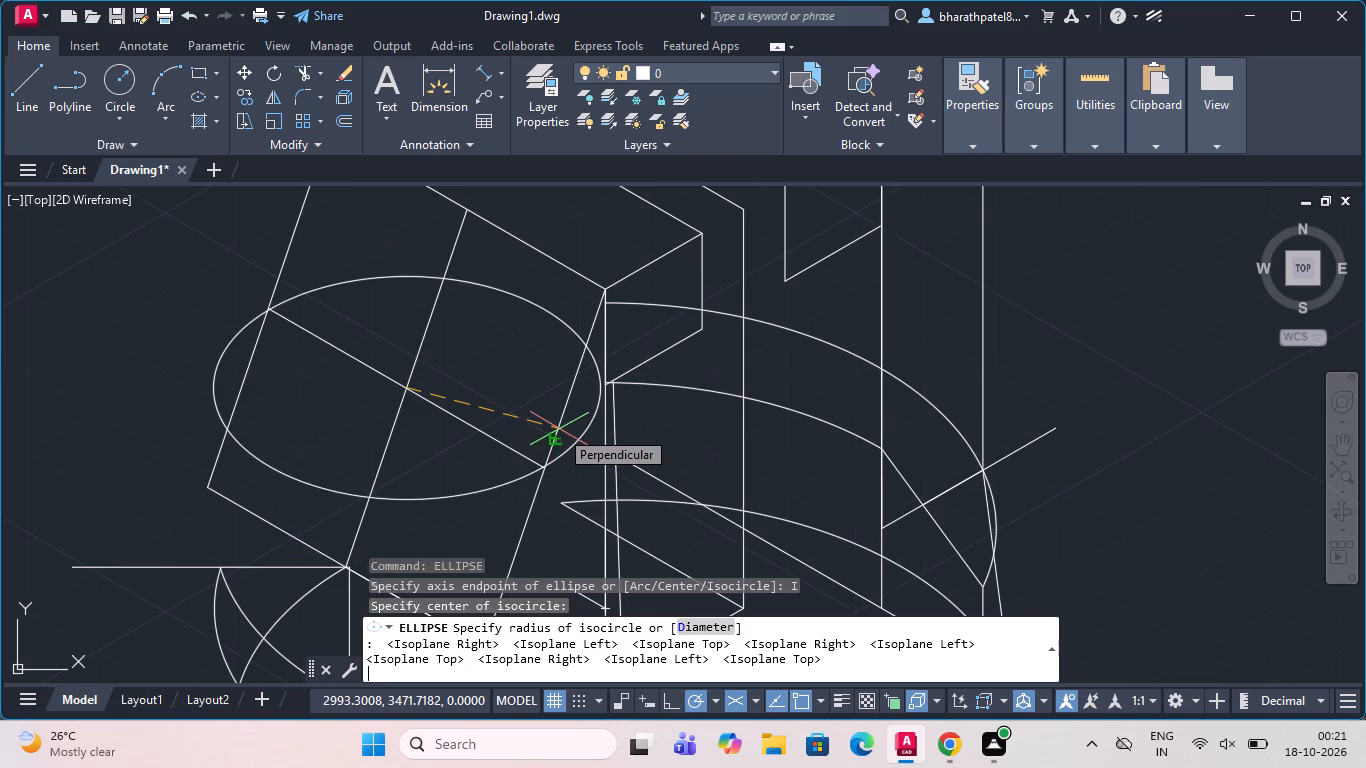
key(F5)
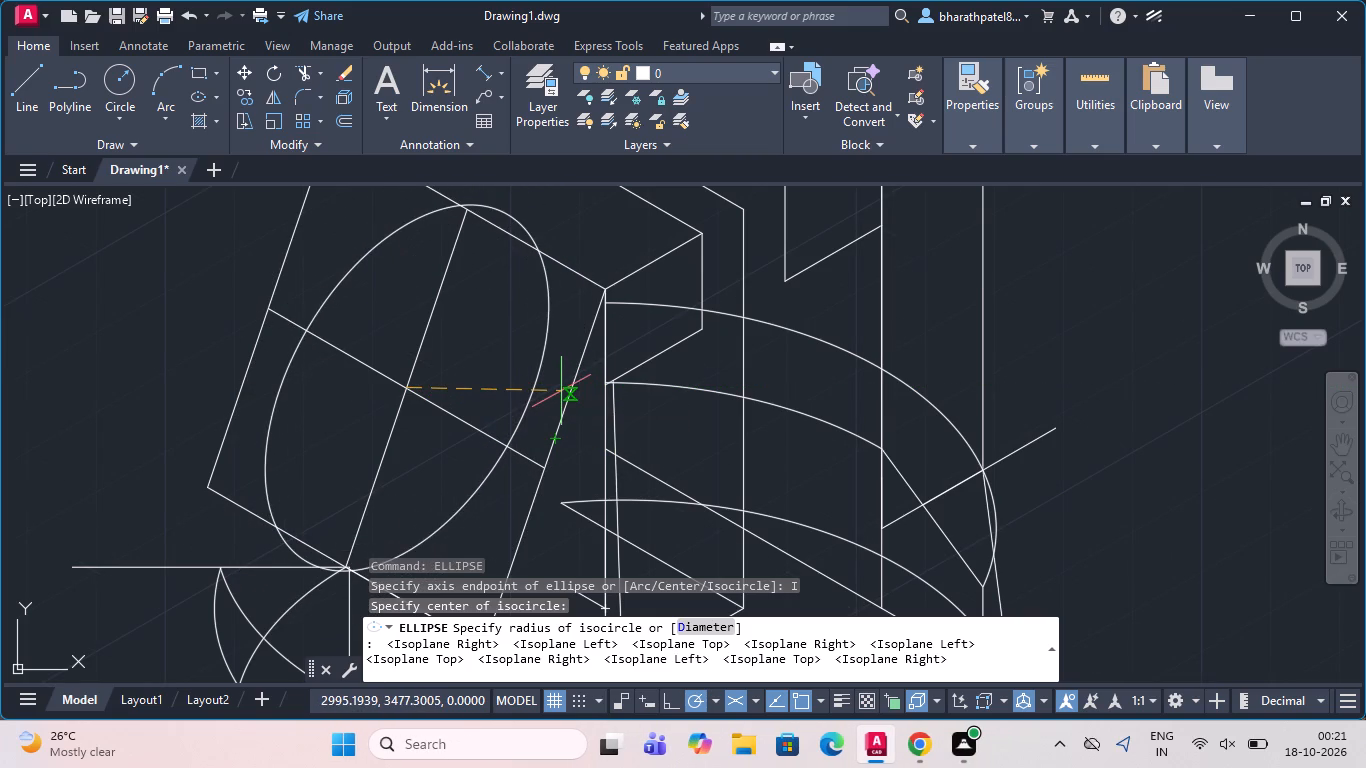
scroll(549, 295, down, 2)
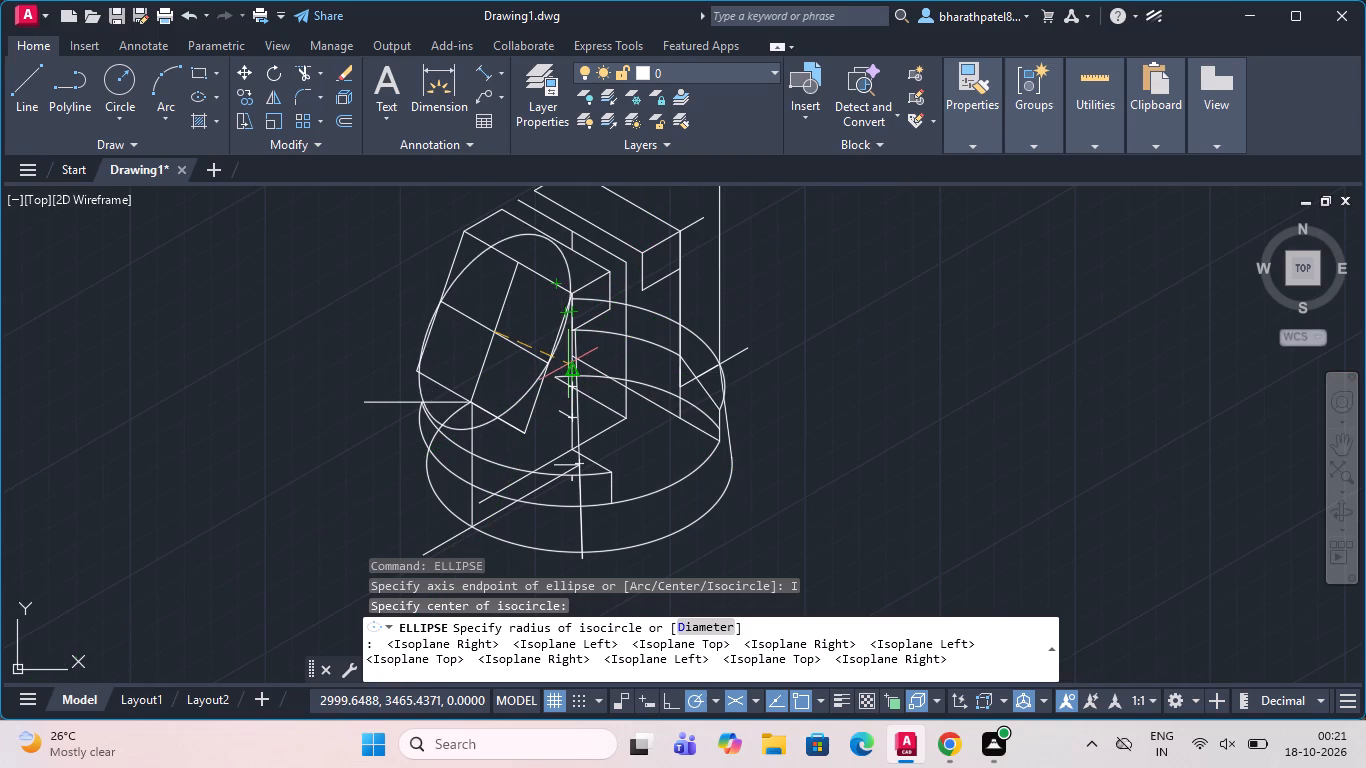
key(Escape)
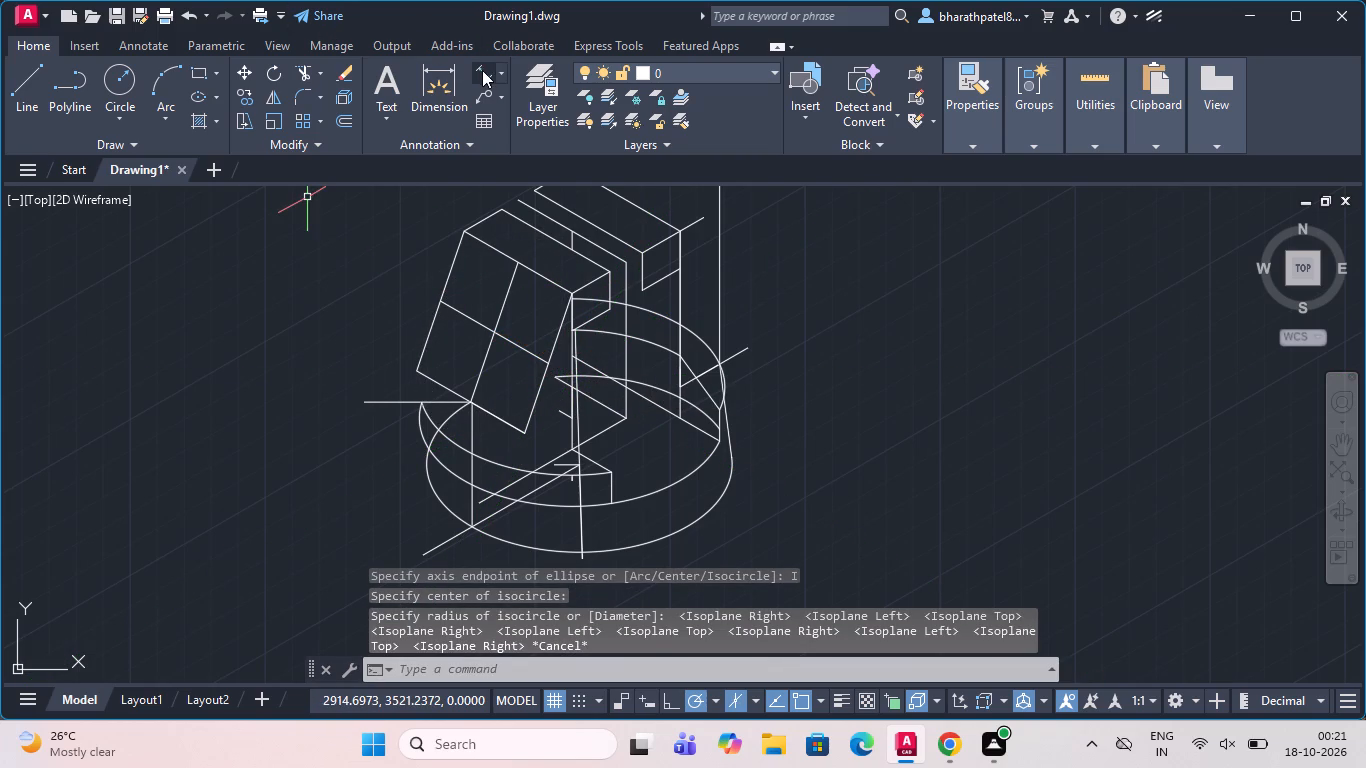
Measure the aligned distance from the crossing of the slanted face's centre lines to the midpoint of its bottom edge.
click(483, 67)
scroll(474, 423, up, 2)
scroll(479, 304, down, 2)
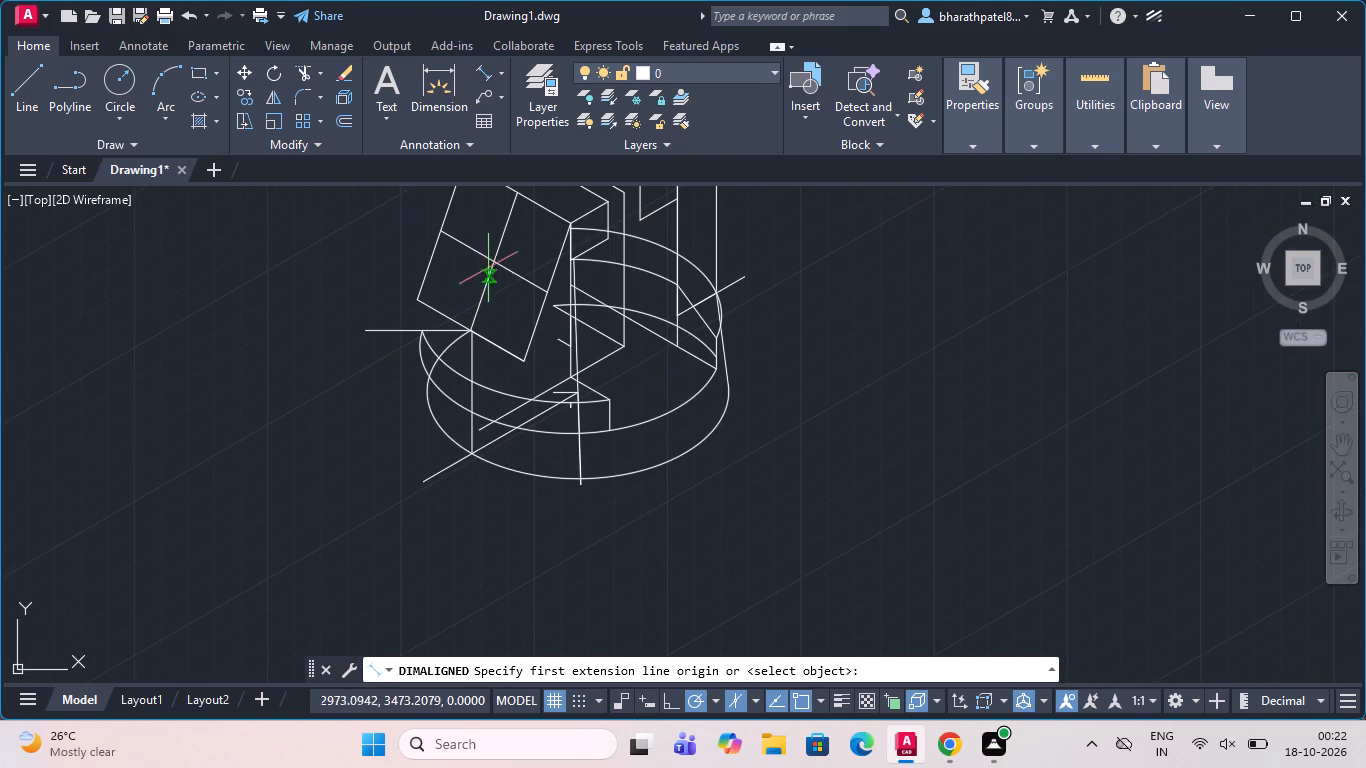
click(493, 260)
scroll(456, 331, up, 3)
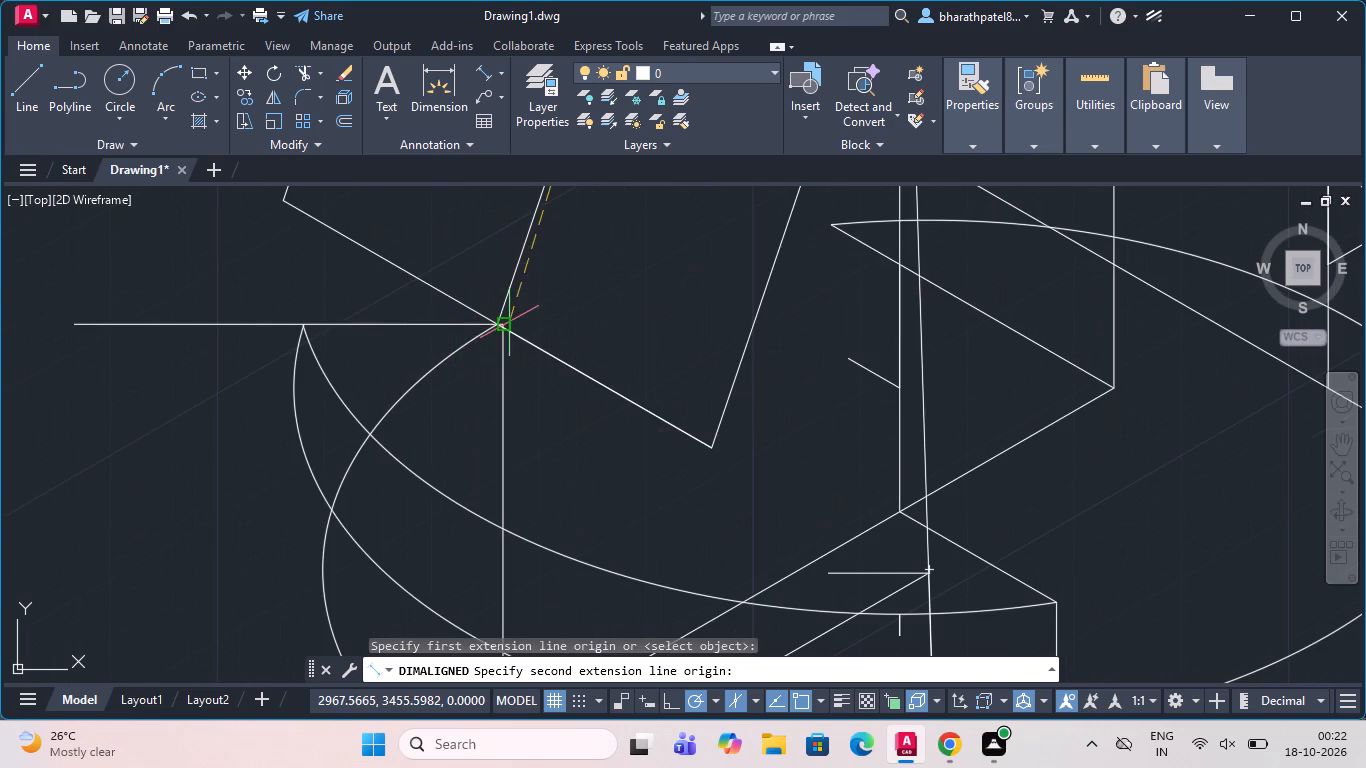
scroll(490, 320, up, 4)
click(498, 348)
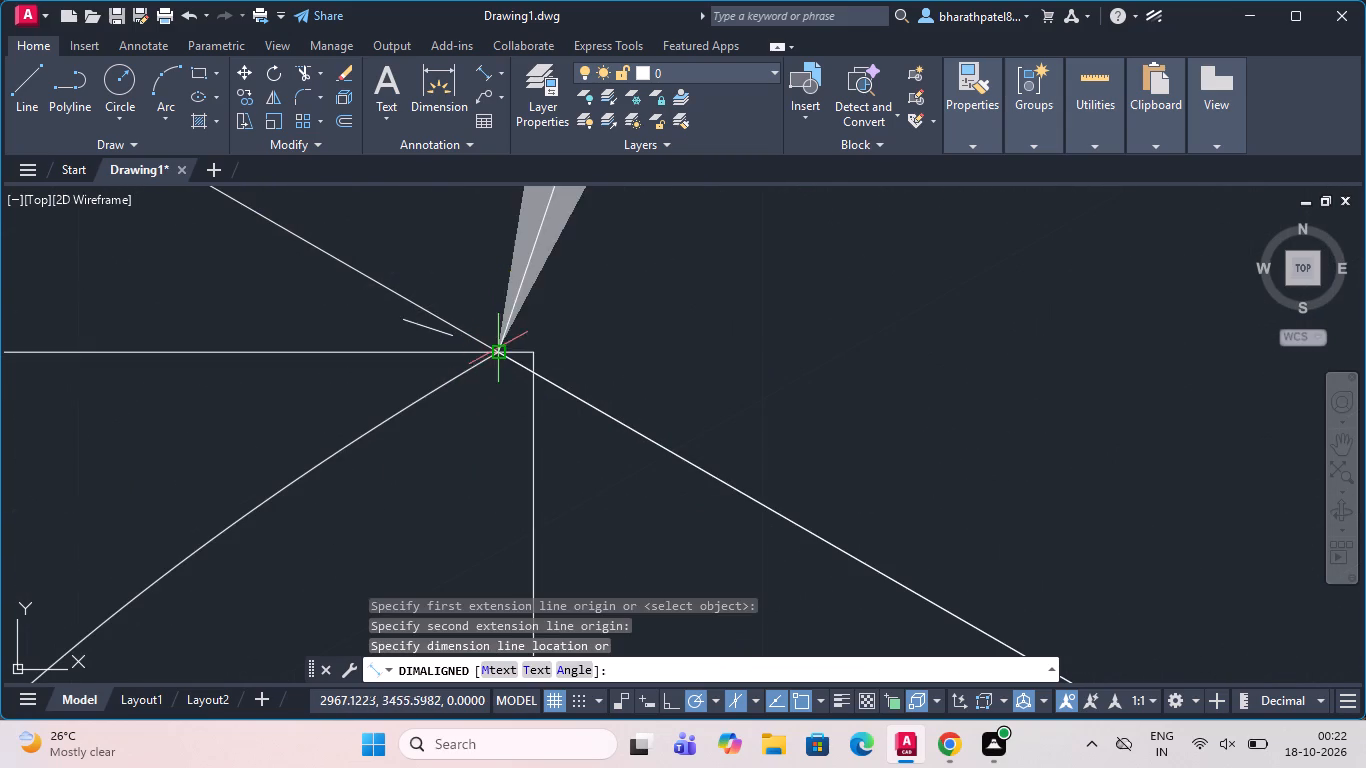
scroll(498, 348, down, 6)
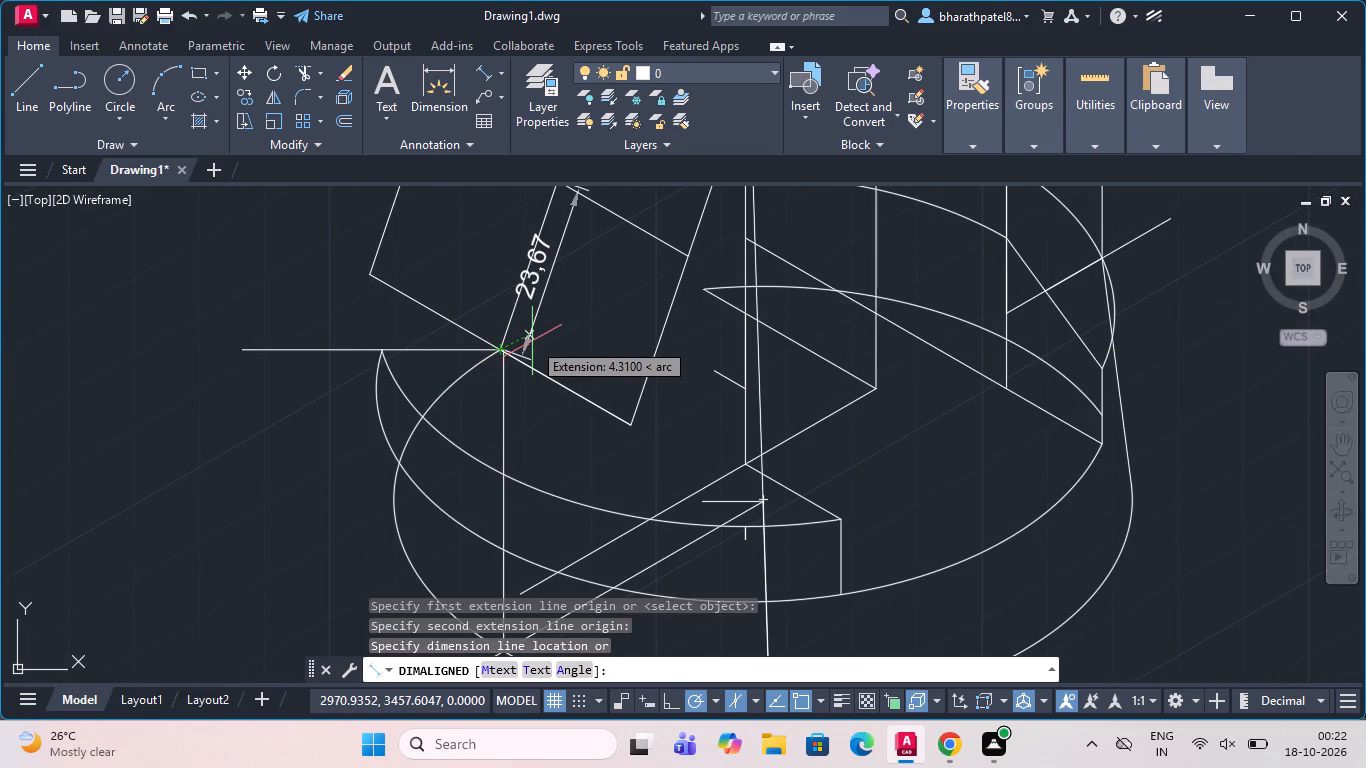
key(Escape)
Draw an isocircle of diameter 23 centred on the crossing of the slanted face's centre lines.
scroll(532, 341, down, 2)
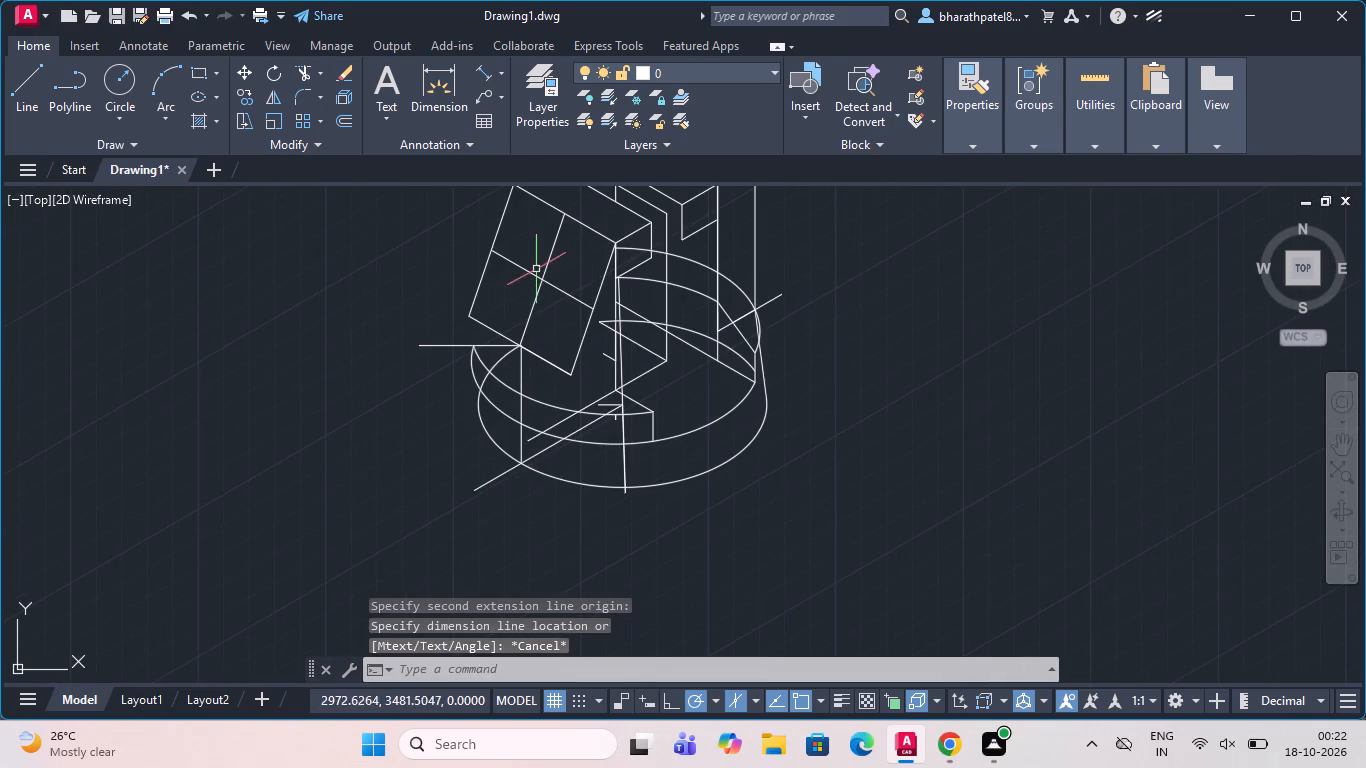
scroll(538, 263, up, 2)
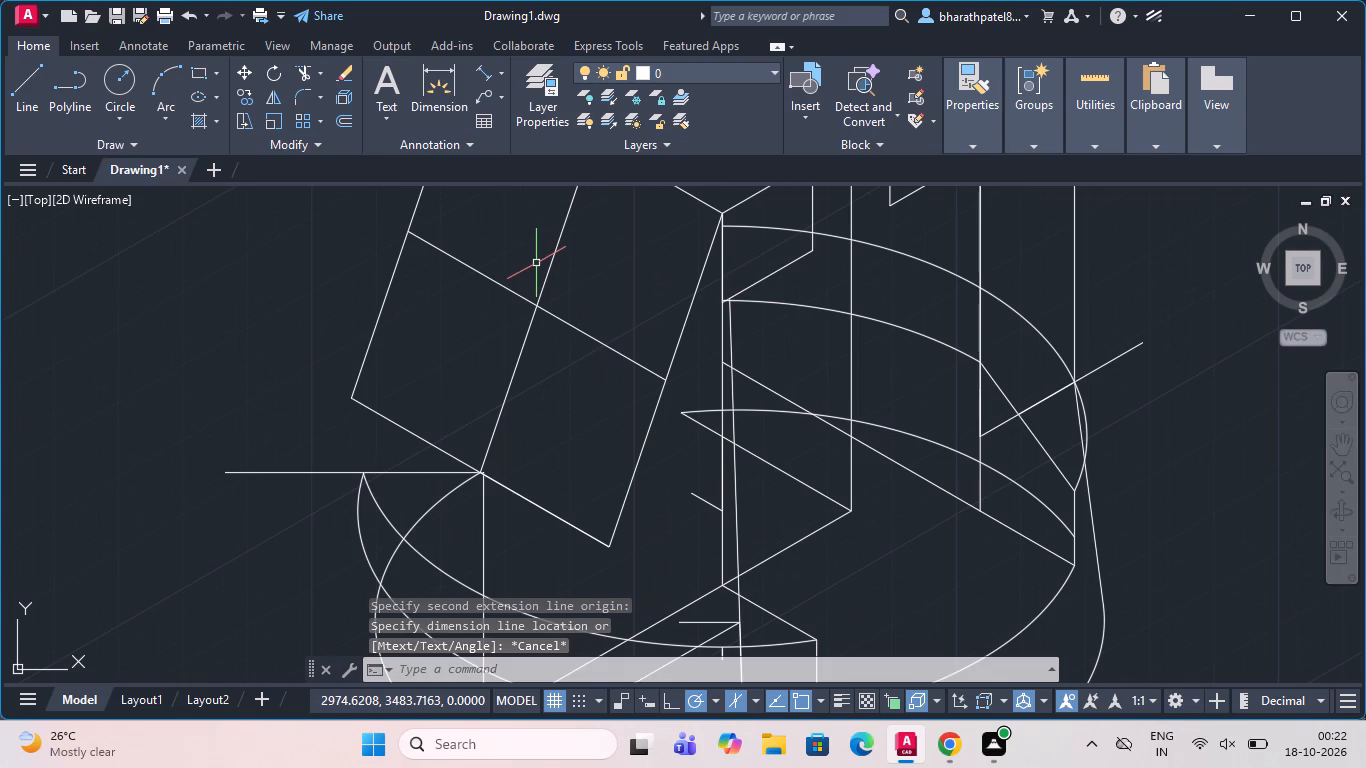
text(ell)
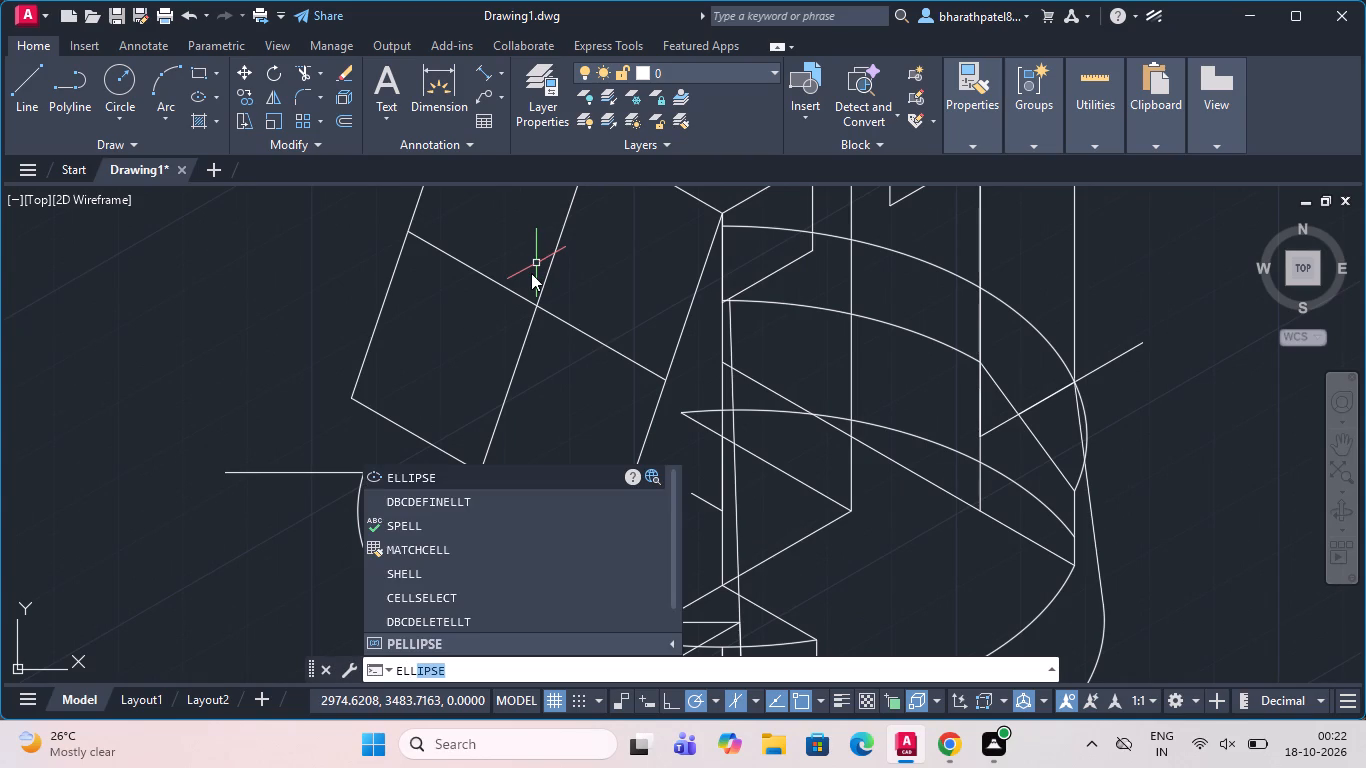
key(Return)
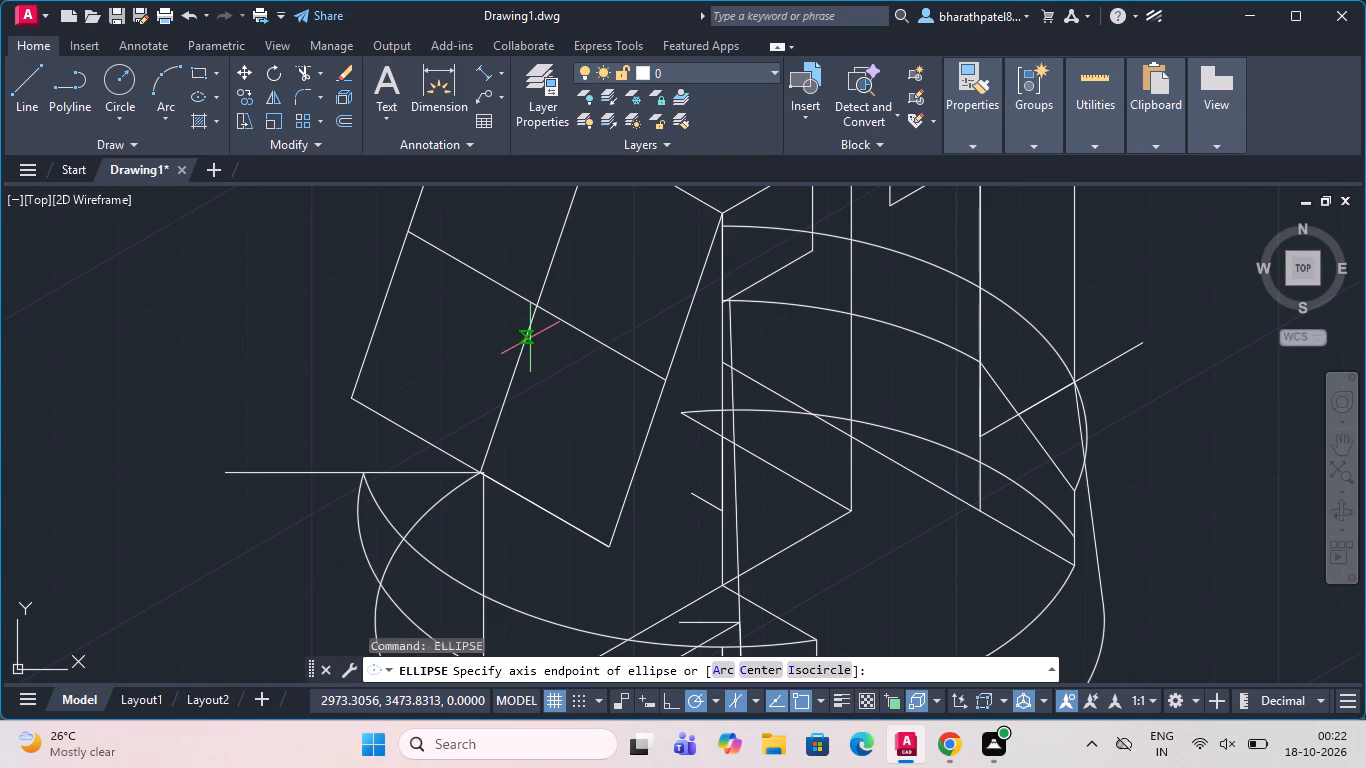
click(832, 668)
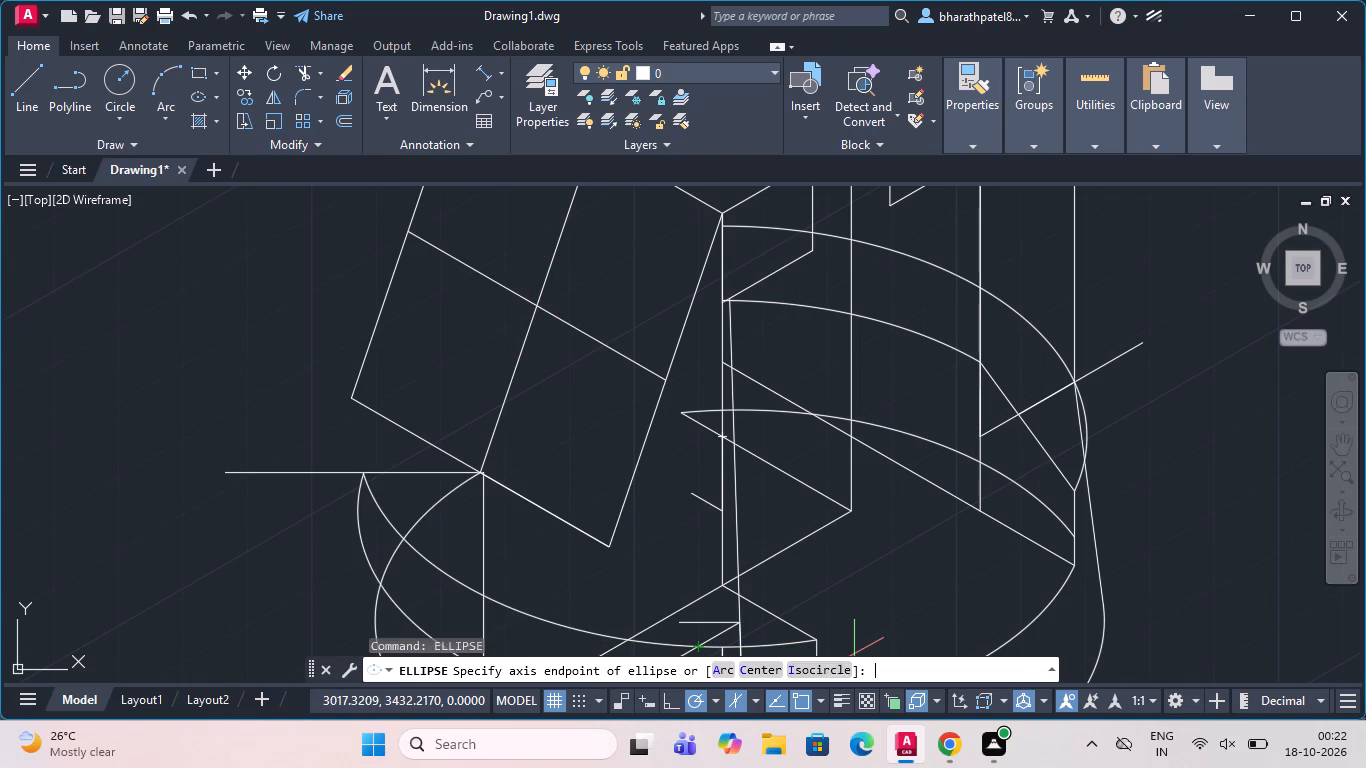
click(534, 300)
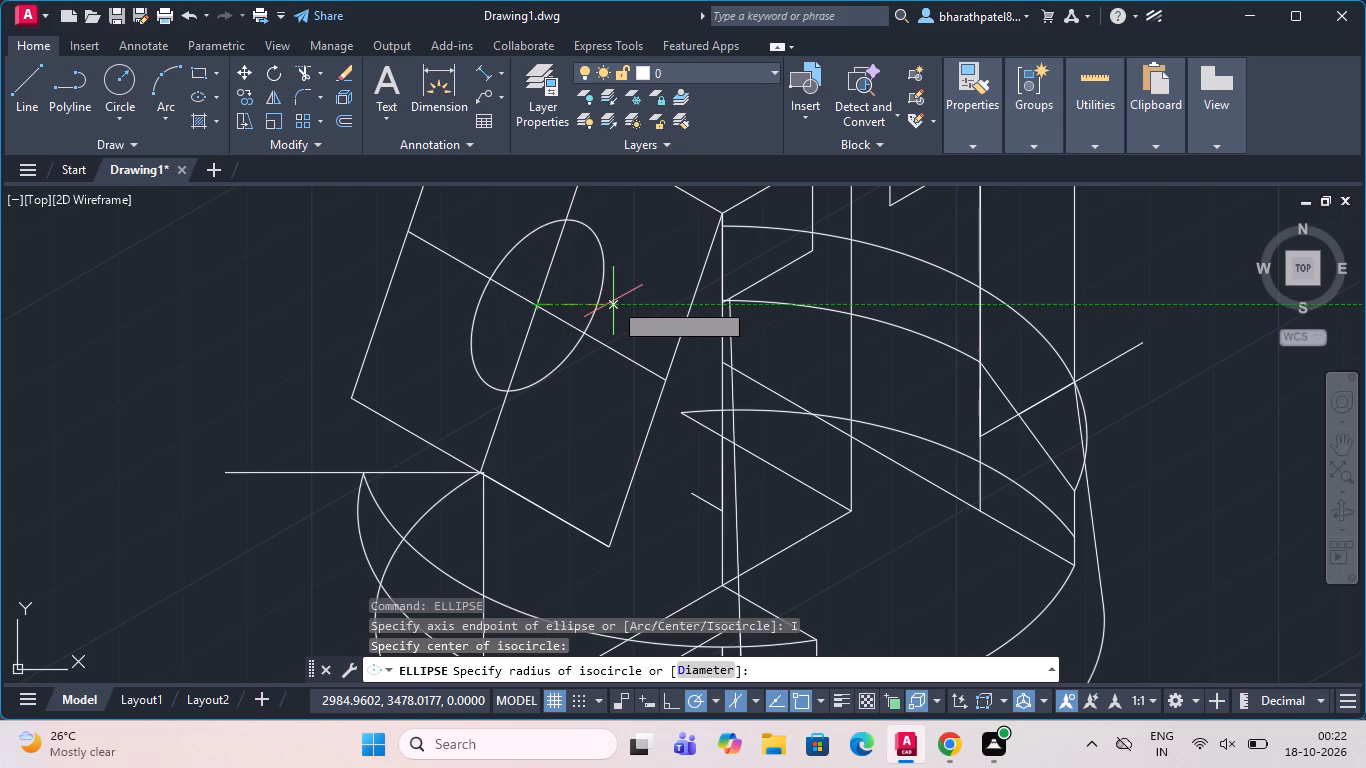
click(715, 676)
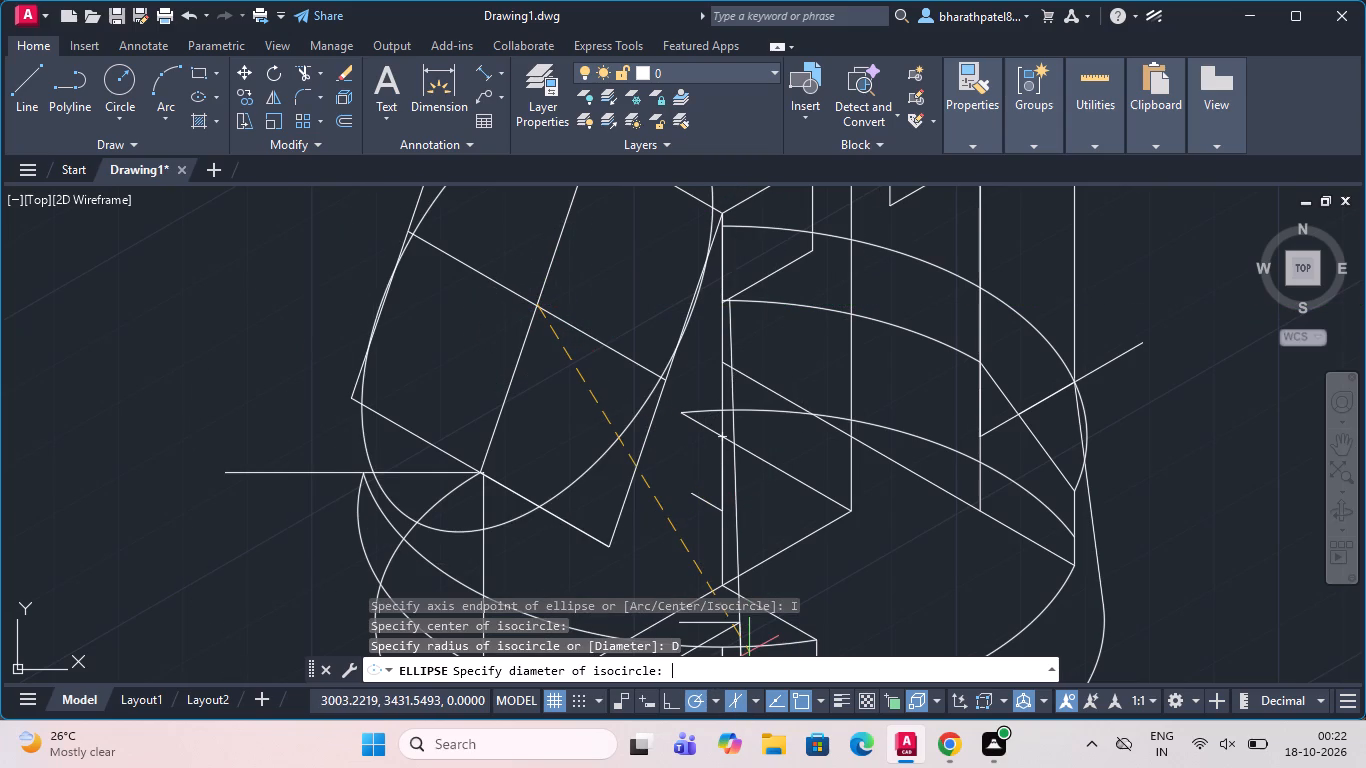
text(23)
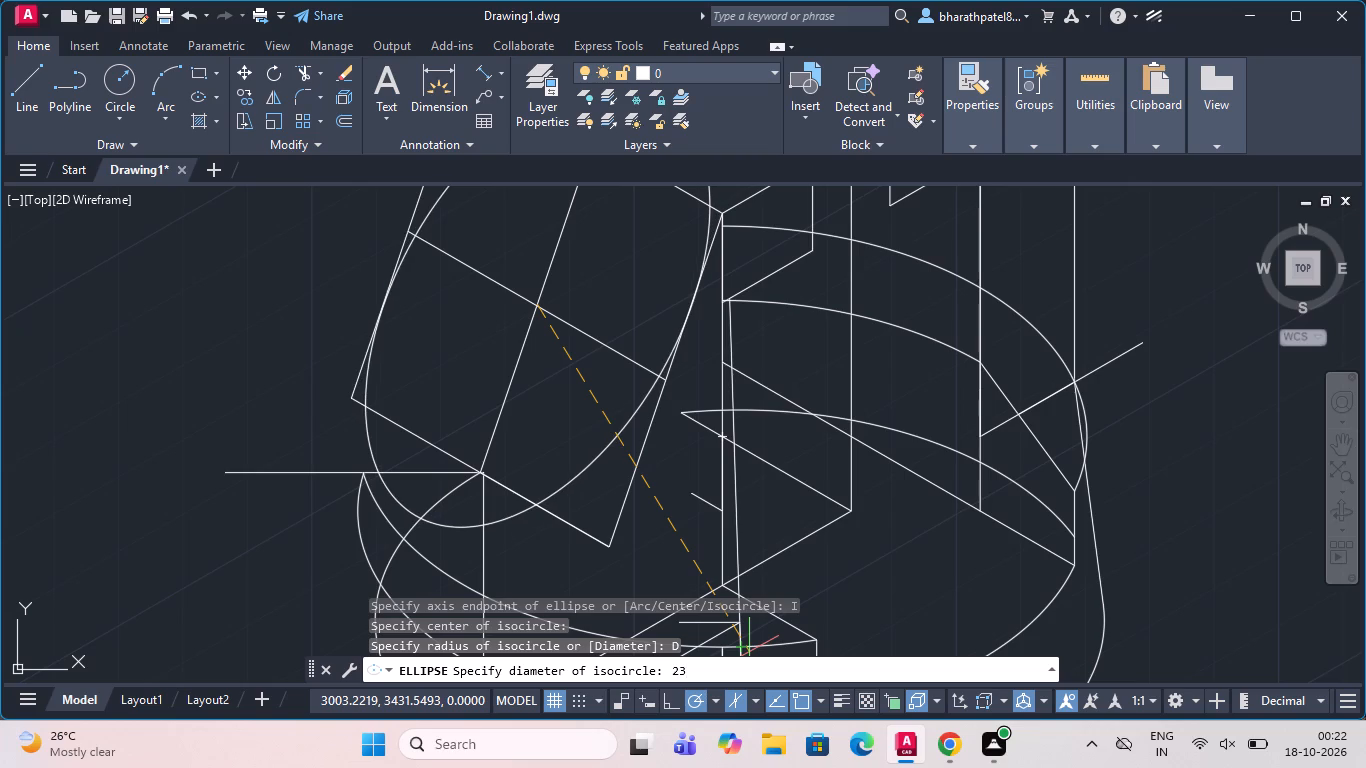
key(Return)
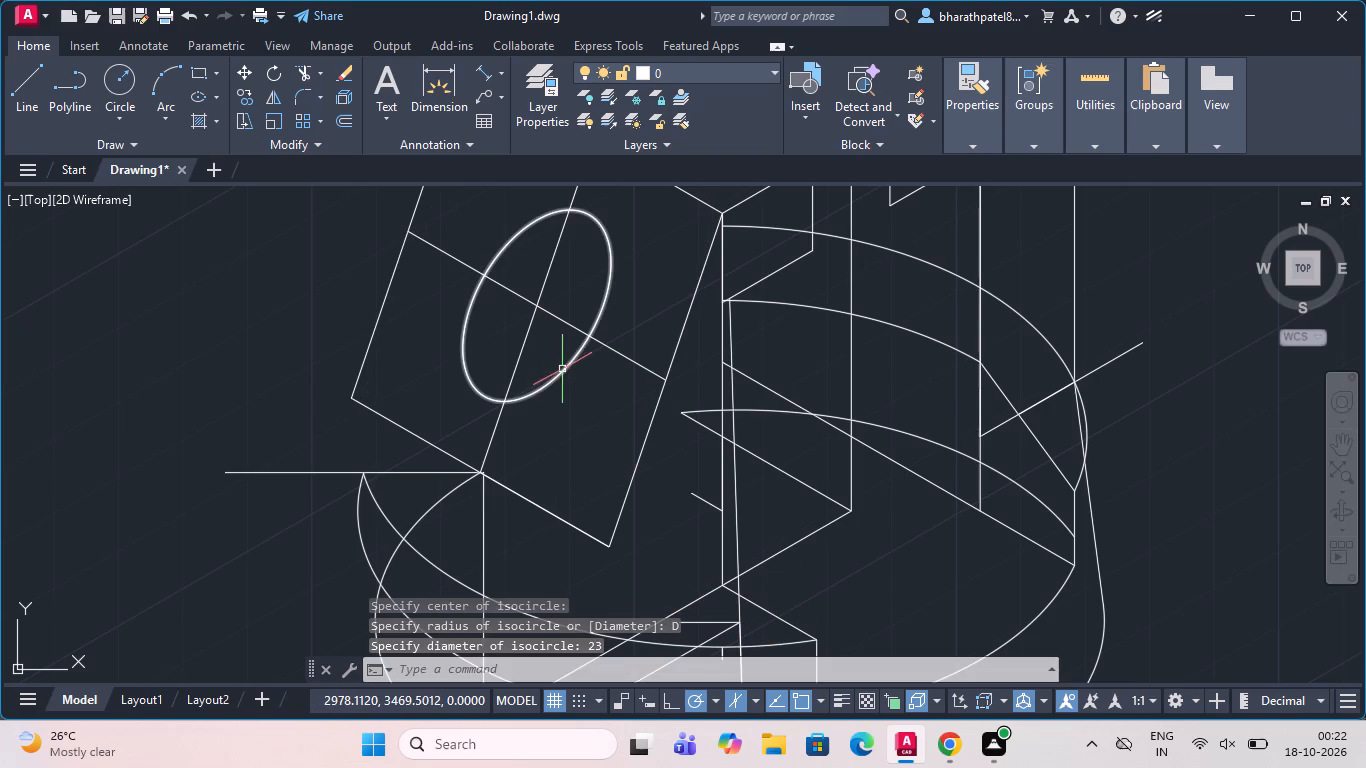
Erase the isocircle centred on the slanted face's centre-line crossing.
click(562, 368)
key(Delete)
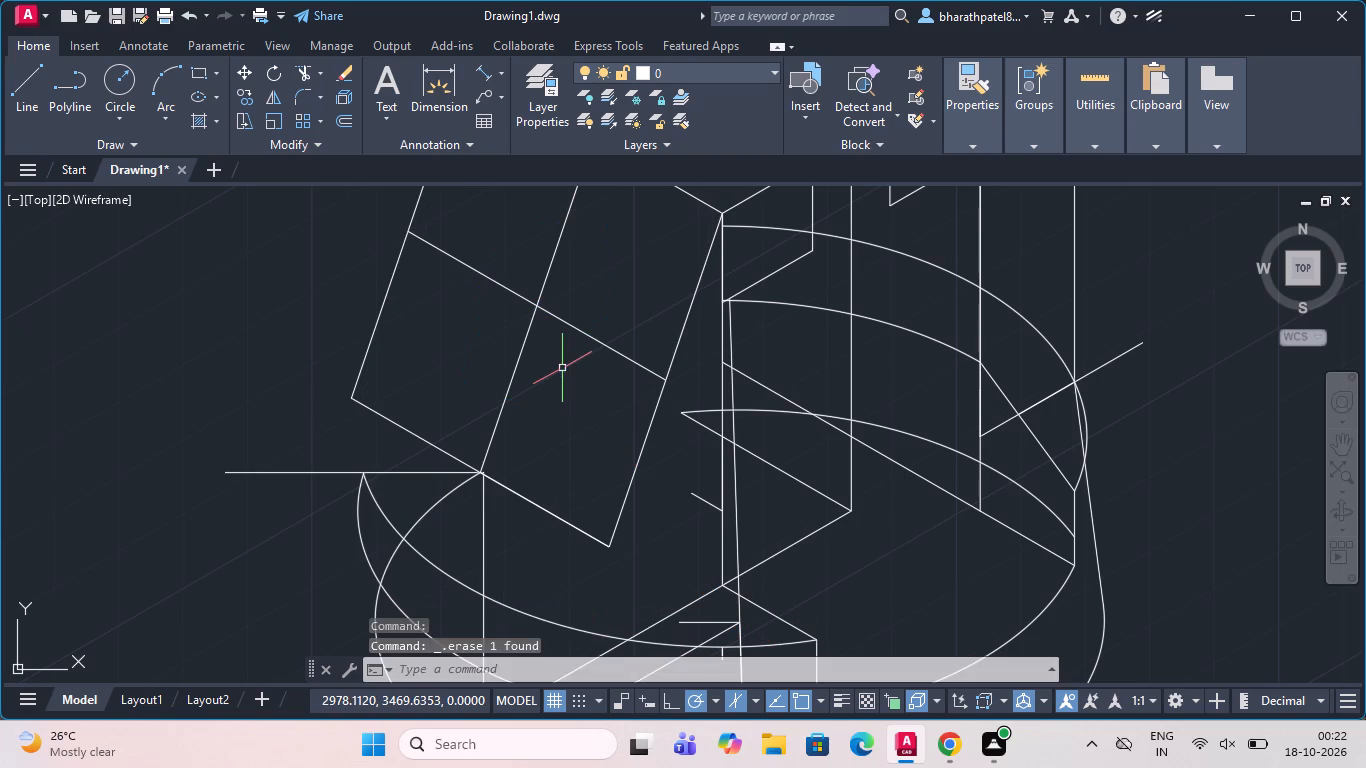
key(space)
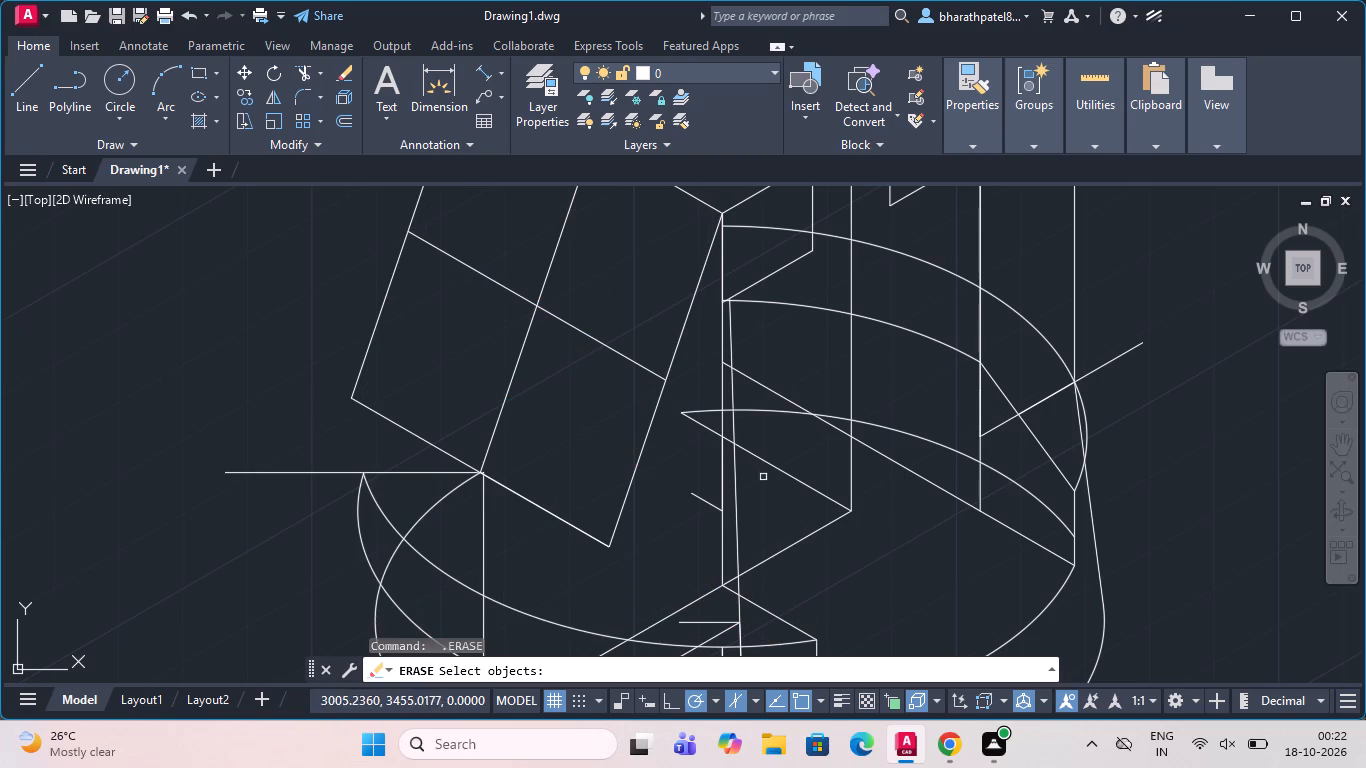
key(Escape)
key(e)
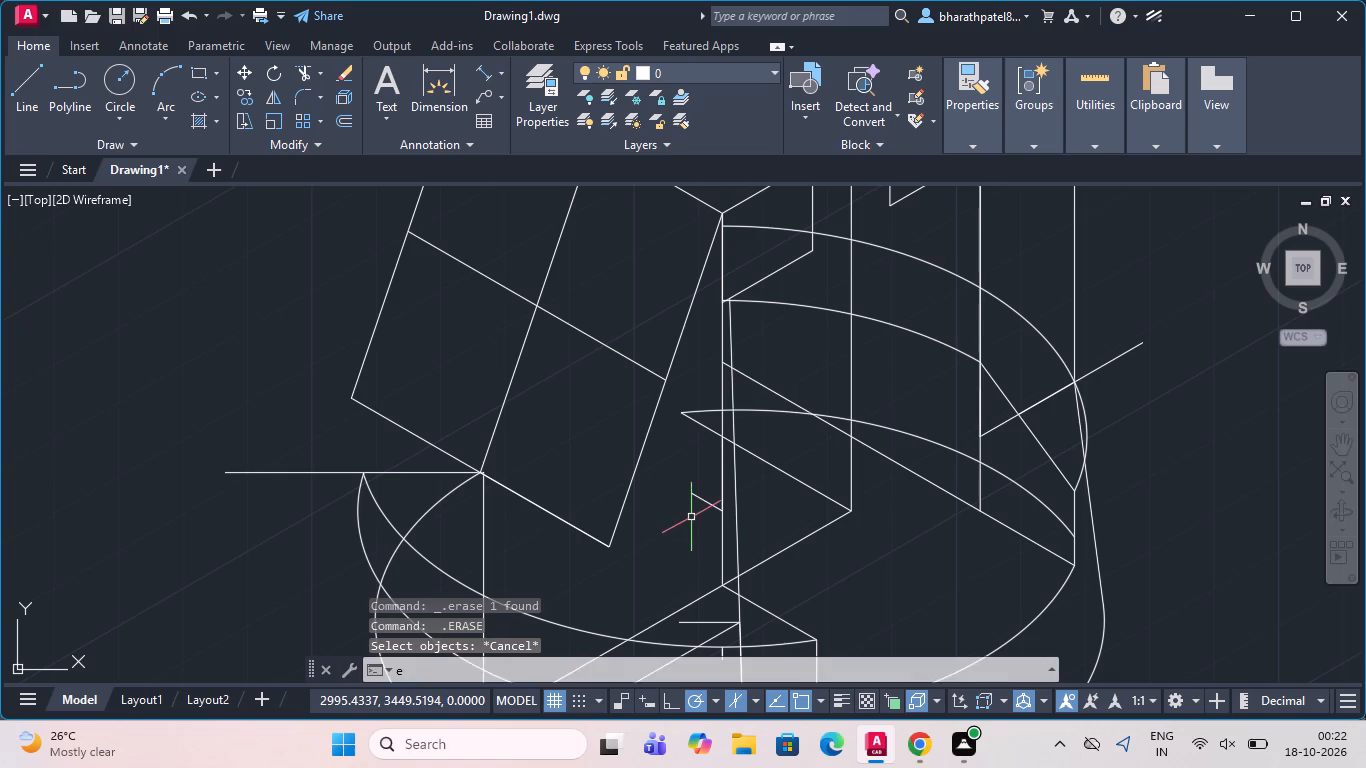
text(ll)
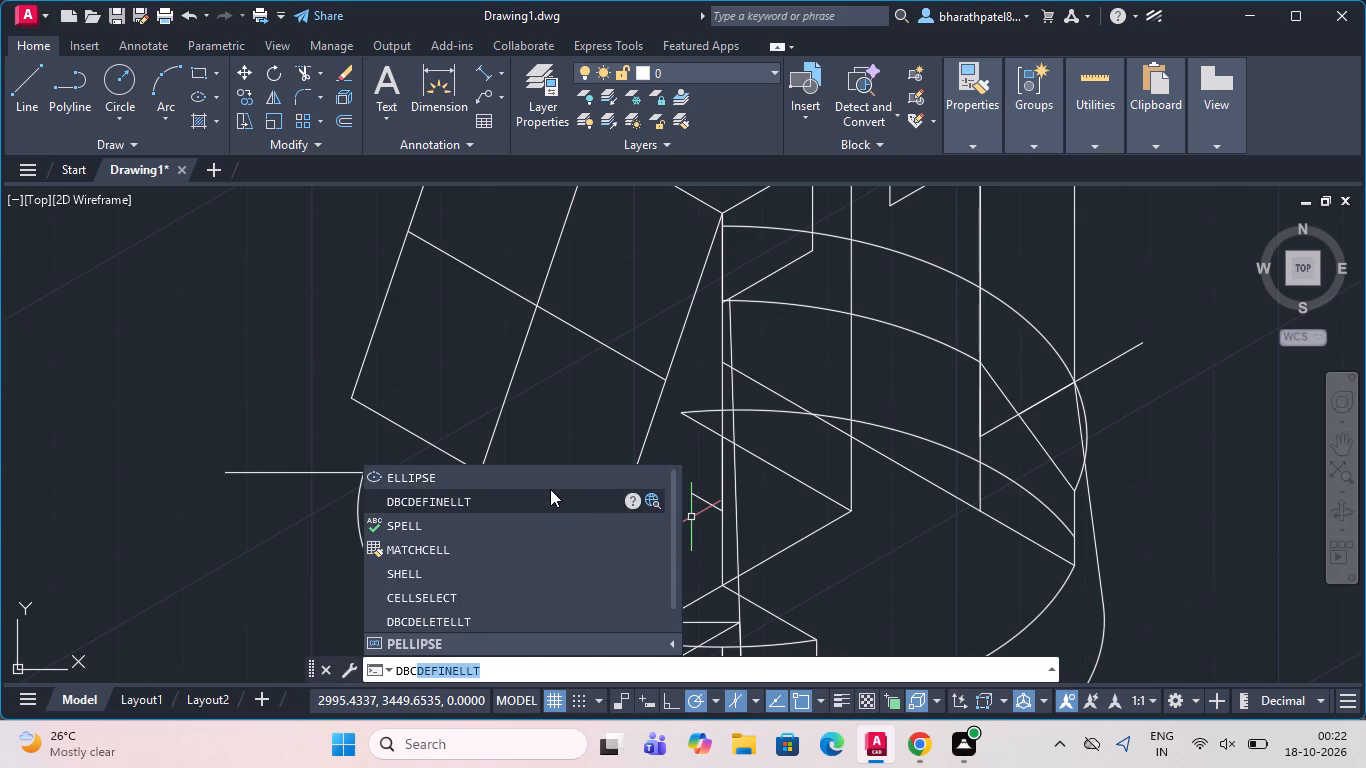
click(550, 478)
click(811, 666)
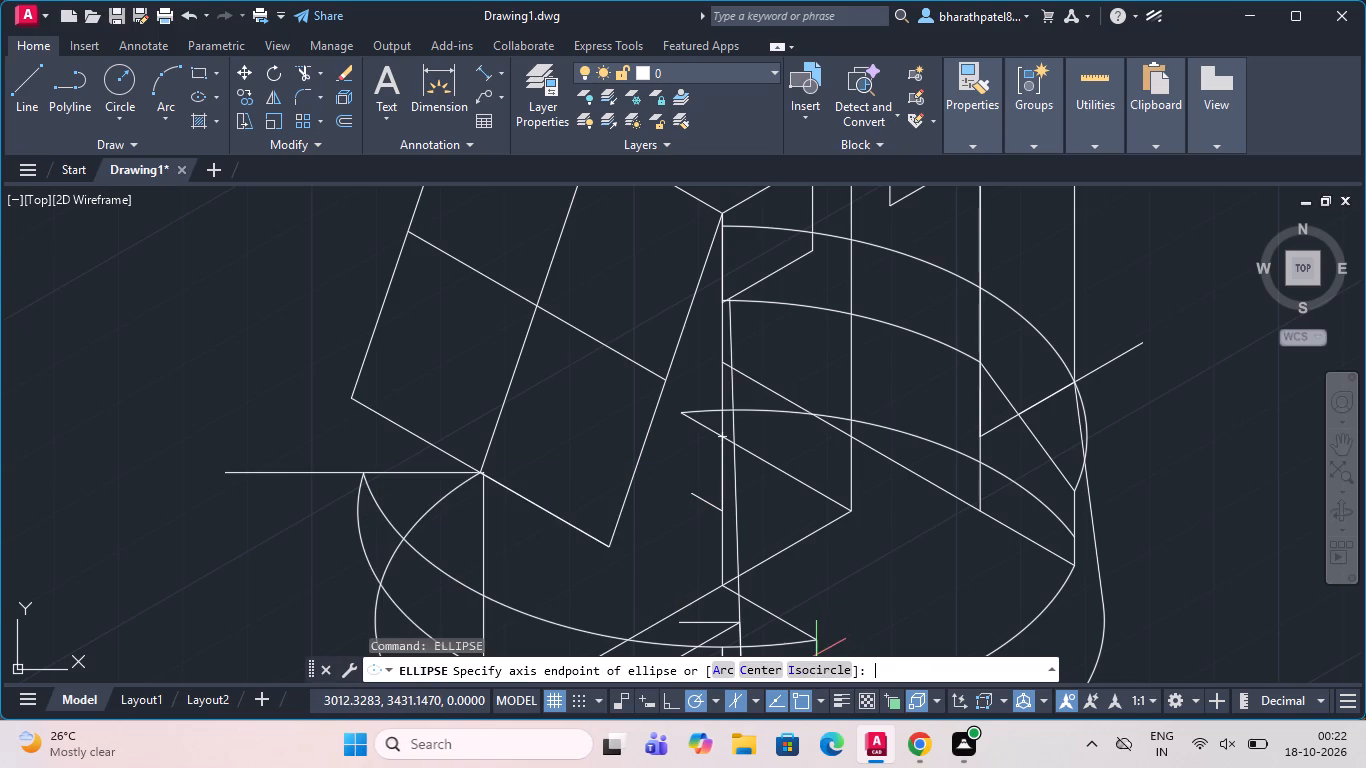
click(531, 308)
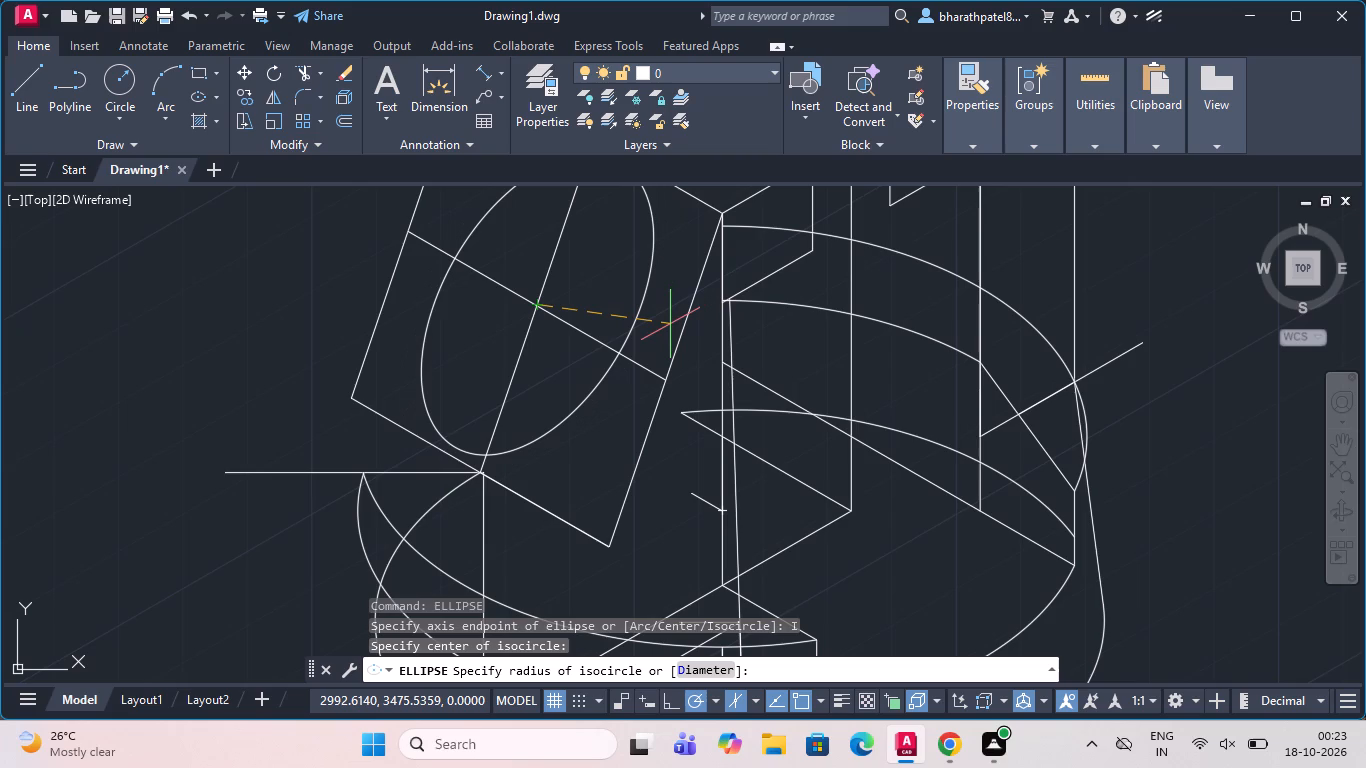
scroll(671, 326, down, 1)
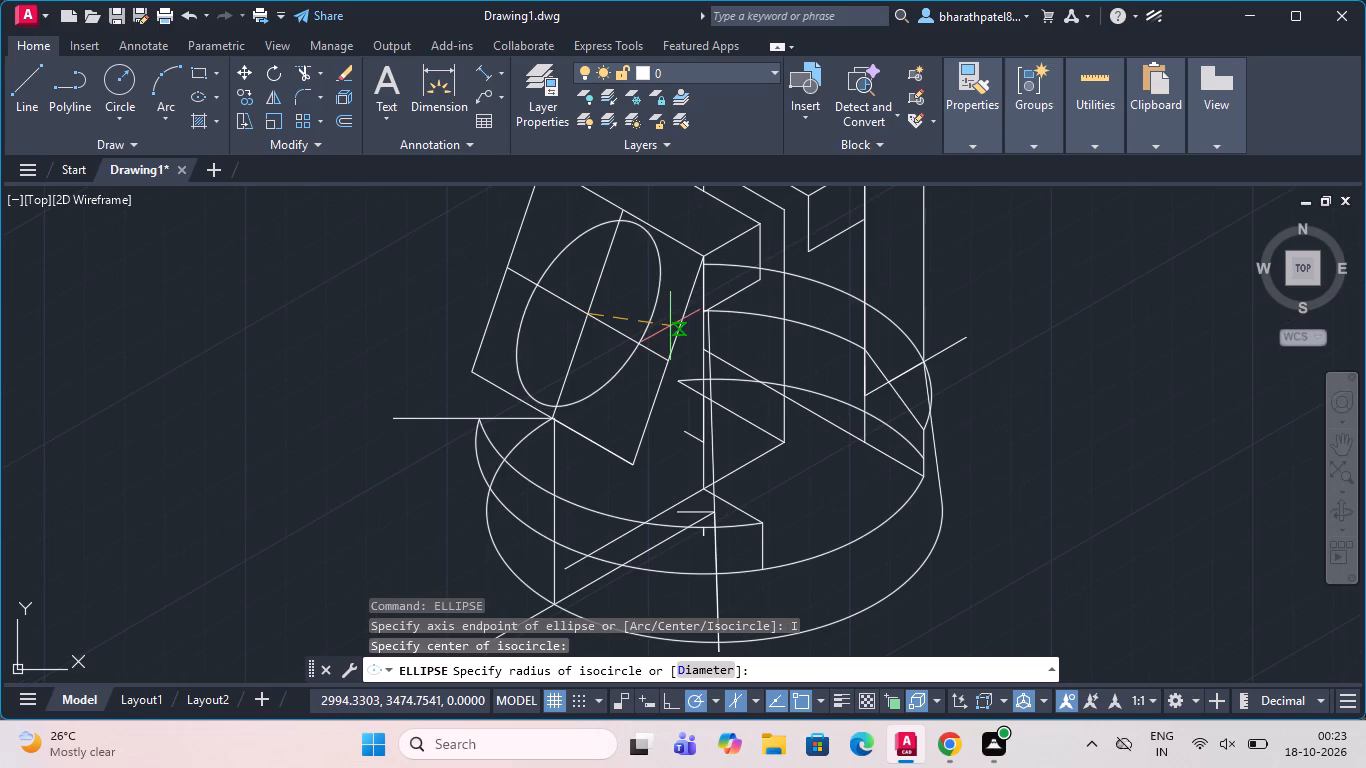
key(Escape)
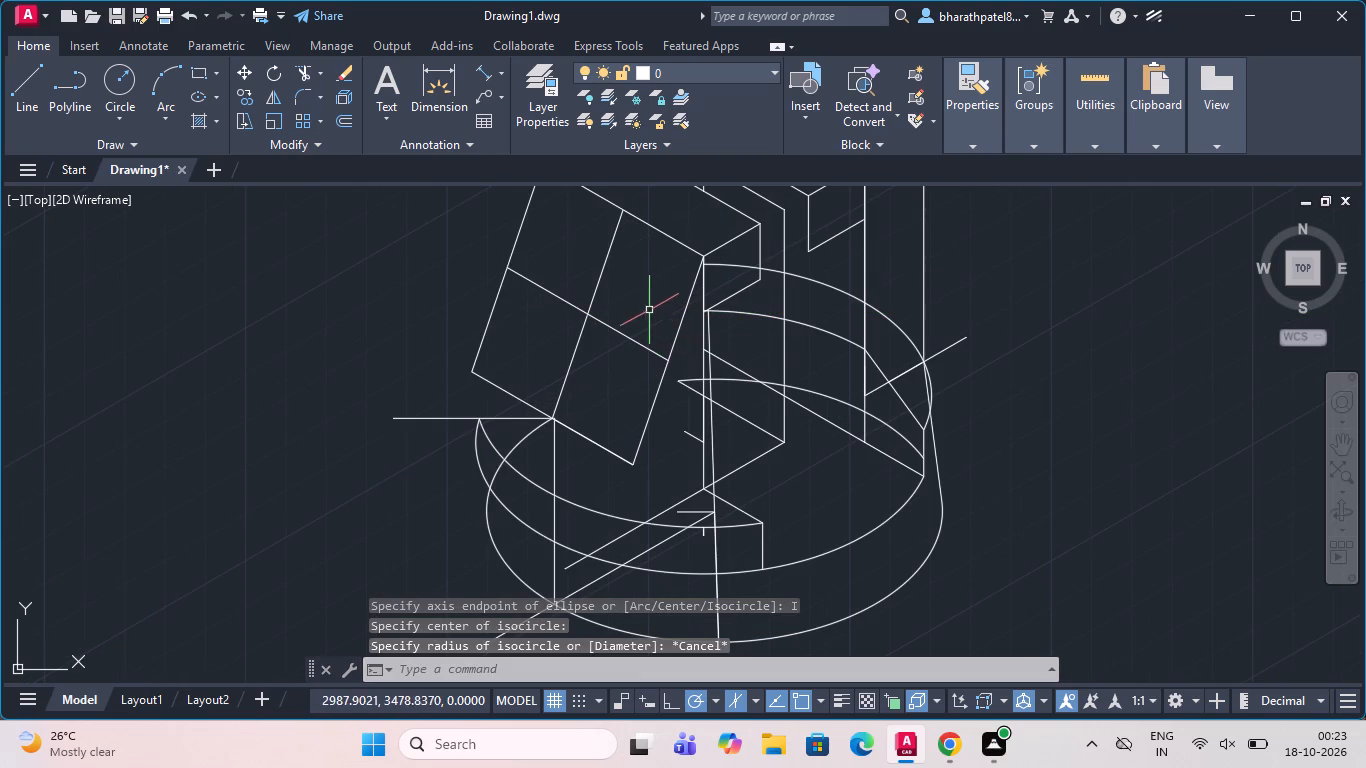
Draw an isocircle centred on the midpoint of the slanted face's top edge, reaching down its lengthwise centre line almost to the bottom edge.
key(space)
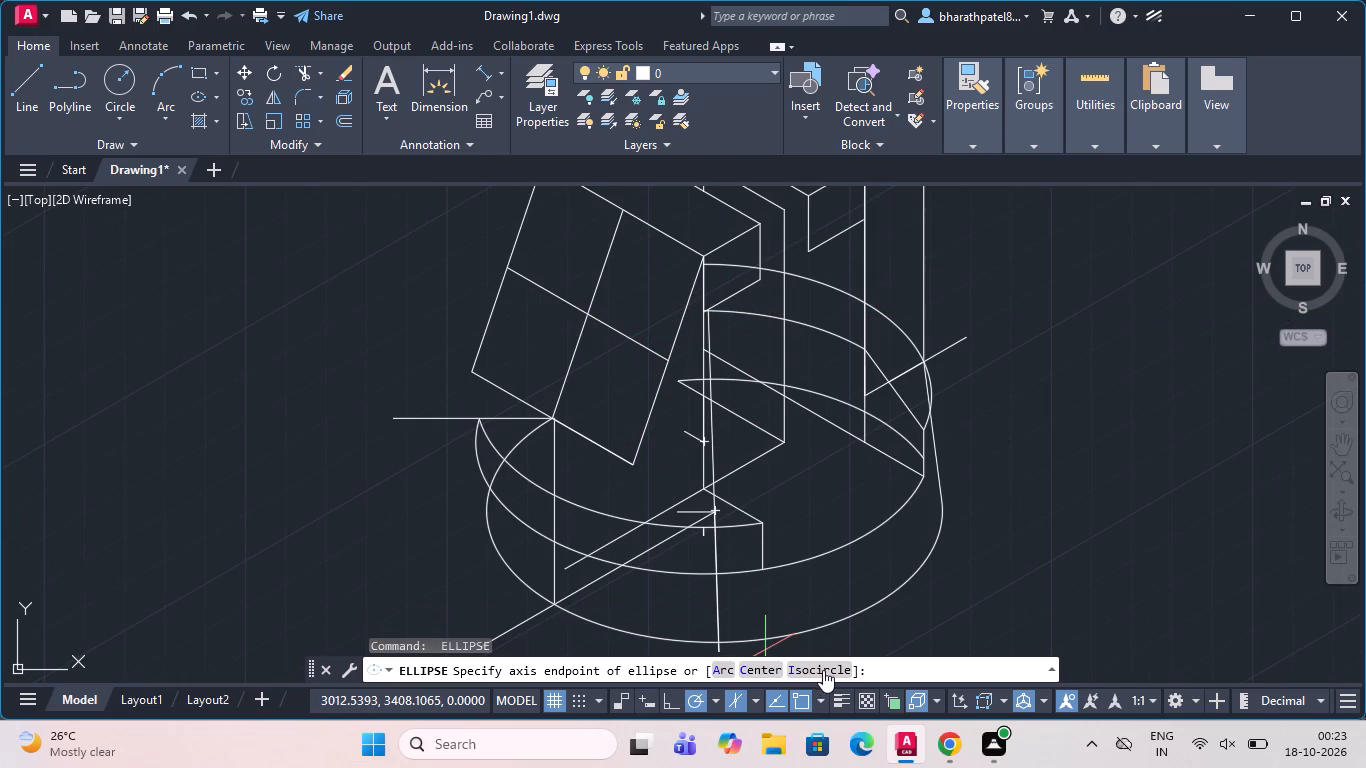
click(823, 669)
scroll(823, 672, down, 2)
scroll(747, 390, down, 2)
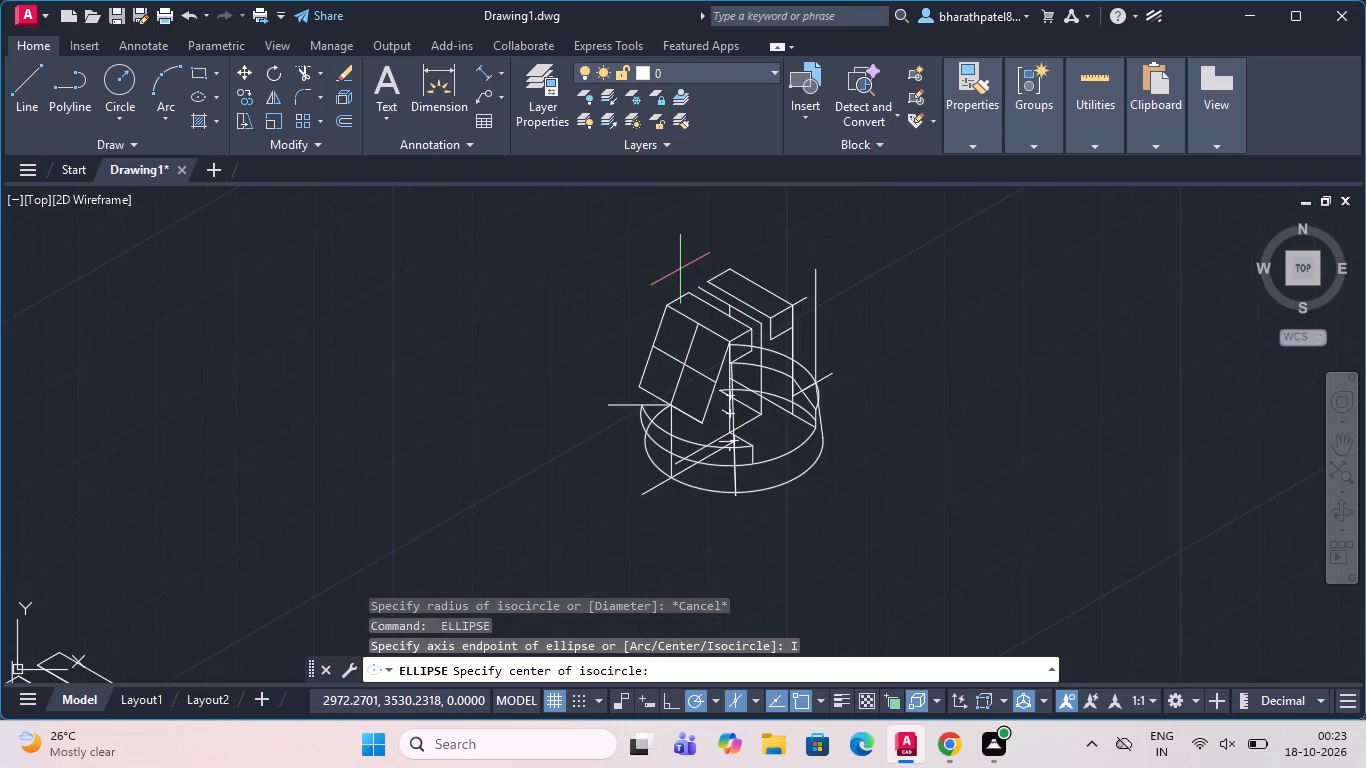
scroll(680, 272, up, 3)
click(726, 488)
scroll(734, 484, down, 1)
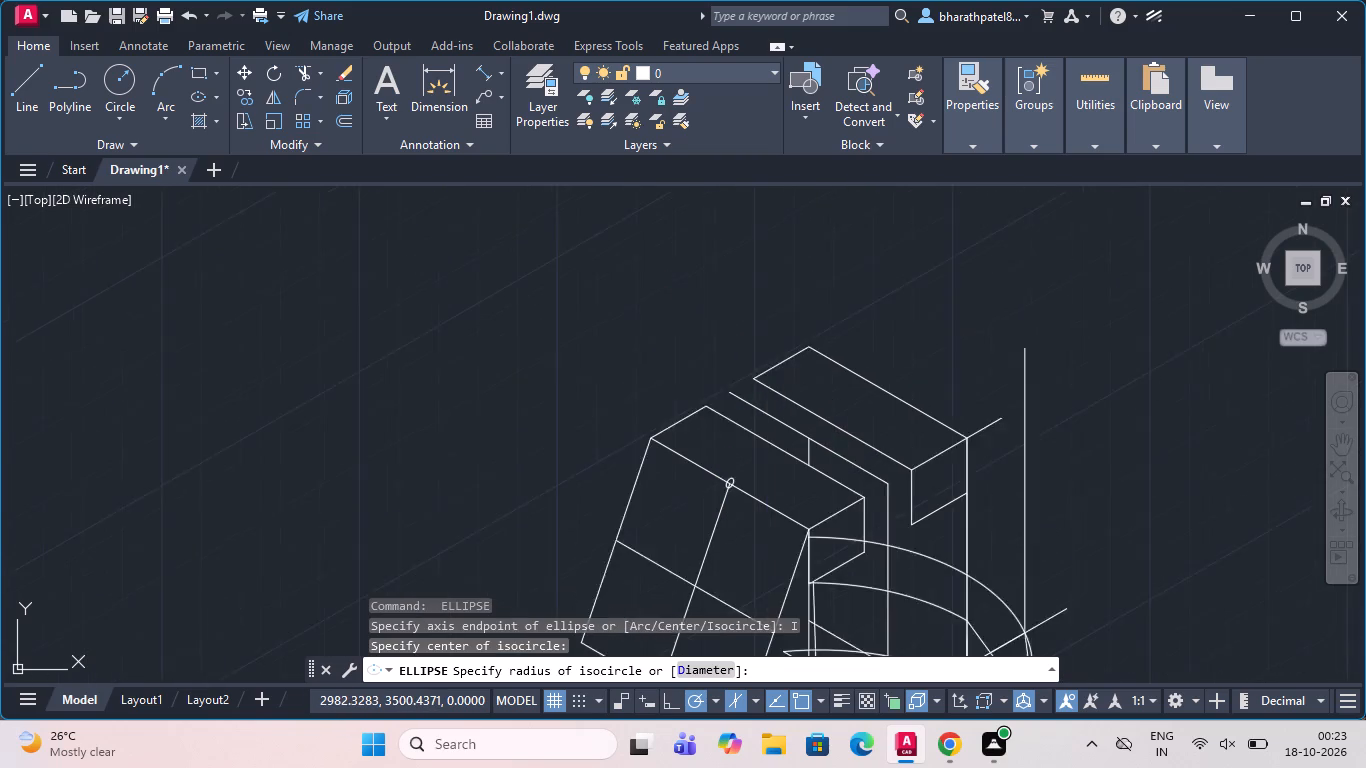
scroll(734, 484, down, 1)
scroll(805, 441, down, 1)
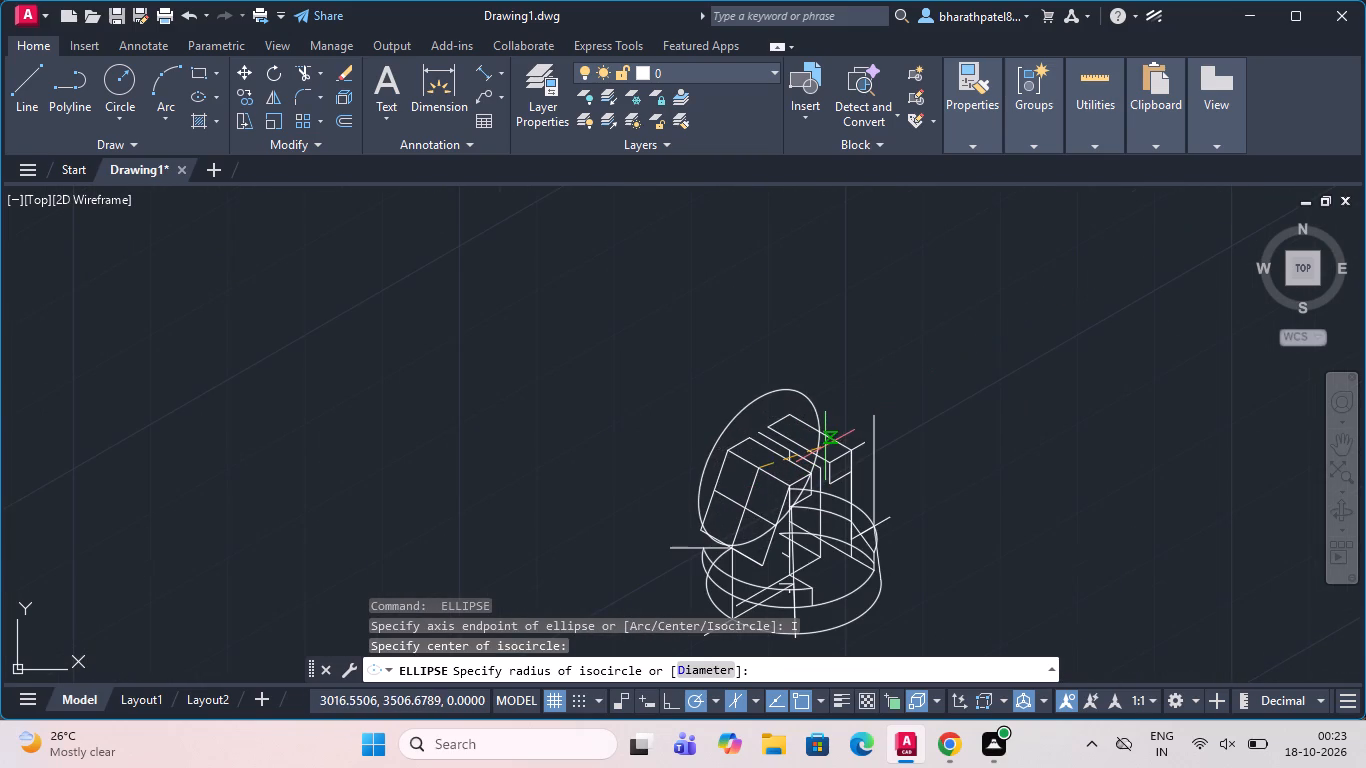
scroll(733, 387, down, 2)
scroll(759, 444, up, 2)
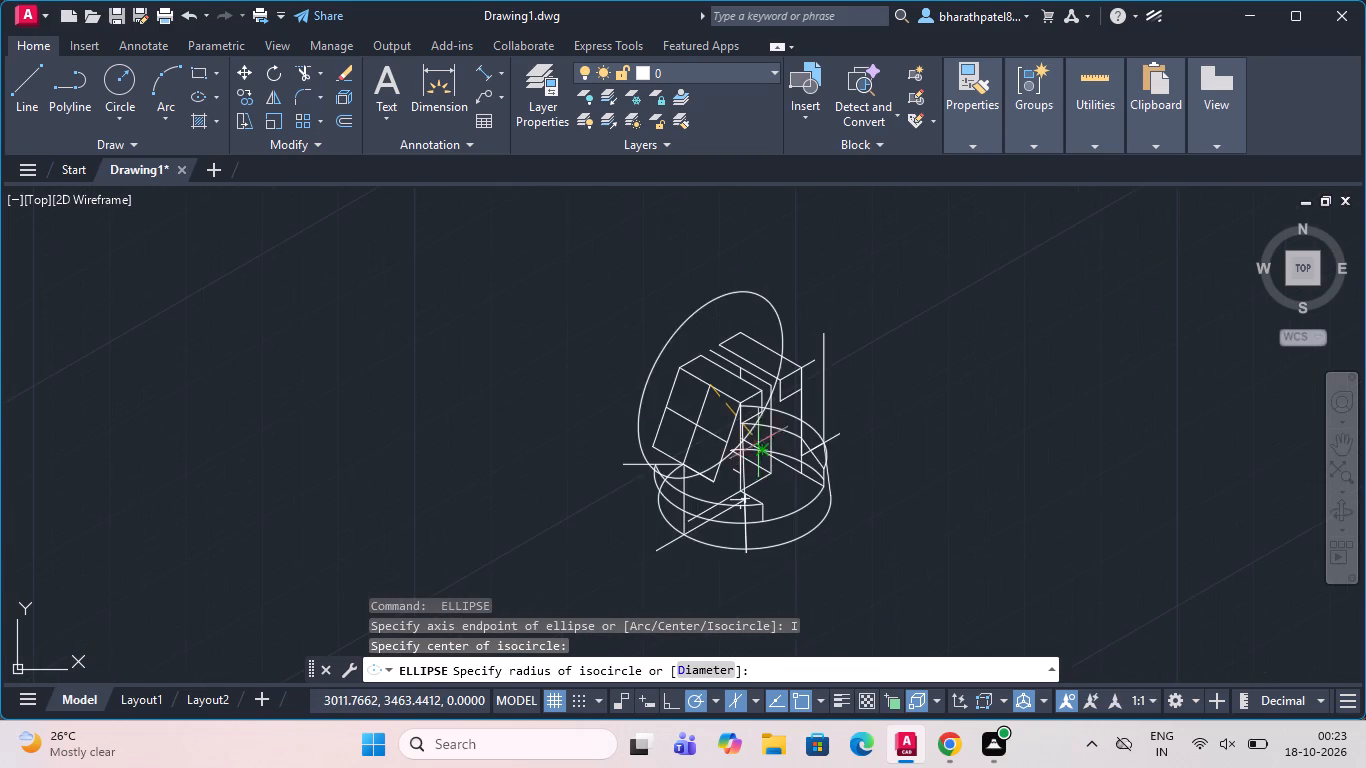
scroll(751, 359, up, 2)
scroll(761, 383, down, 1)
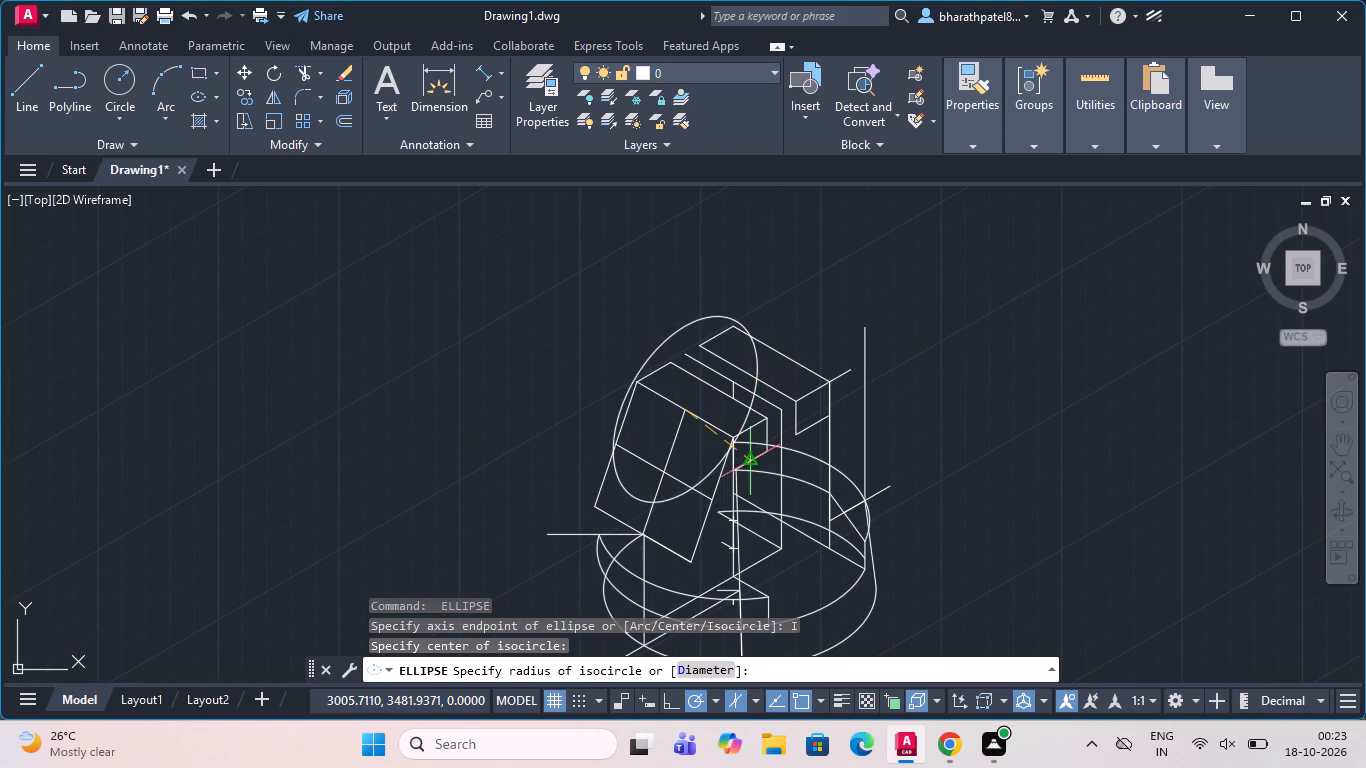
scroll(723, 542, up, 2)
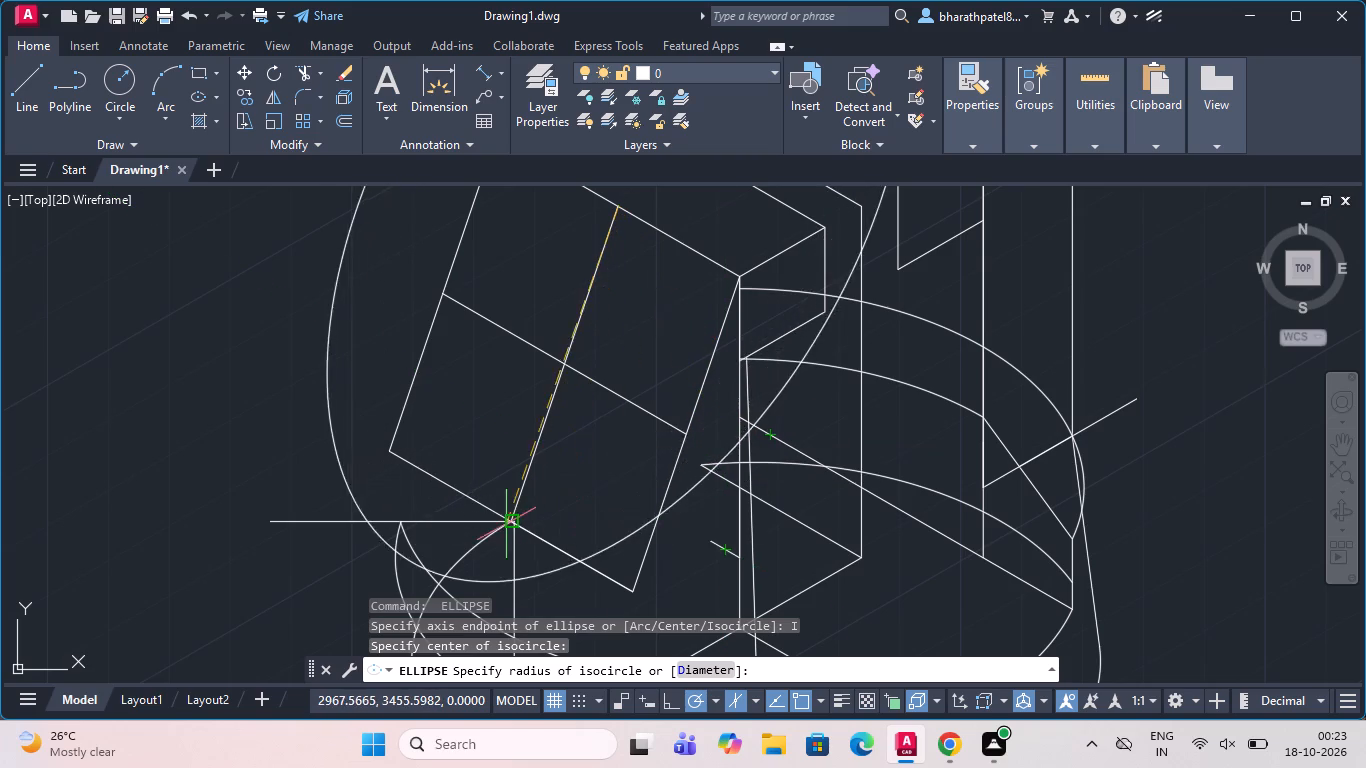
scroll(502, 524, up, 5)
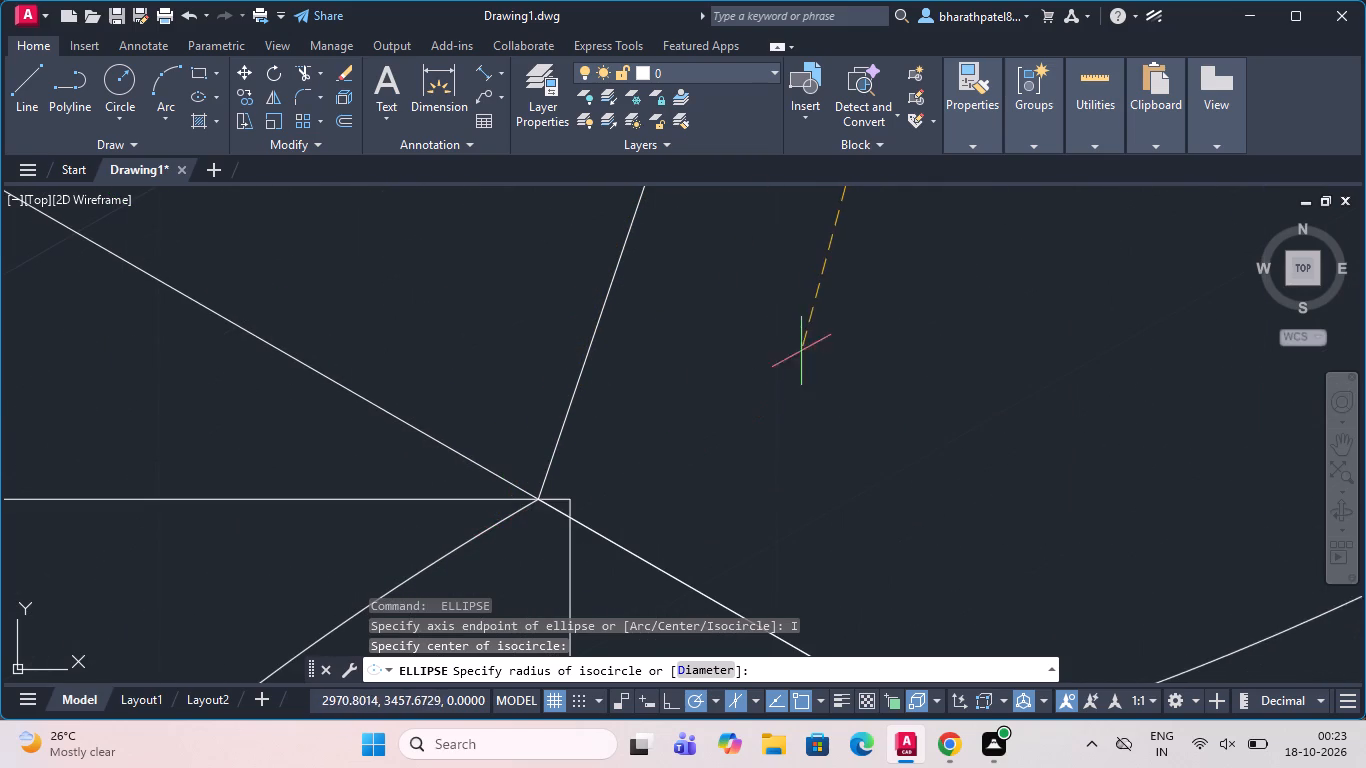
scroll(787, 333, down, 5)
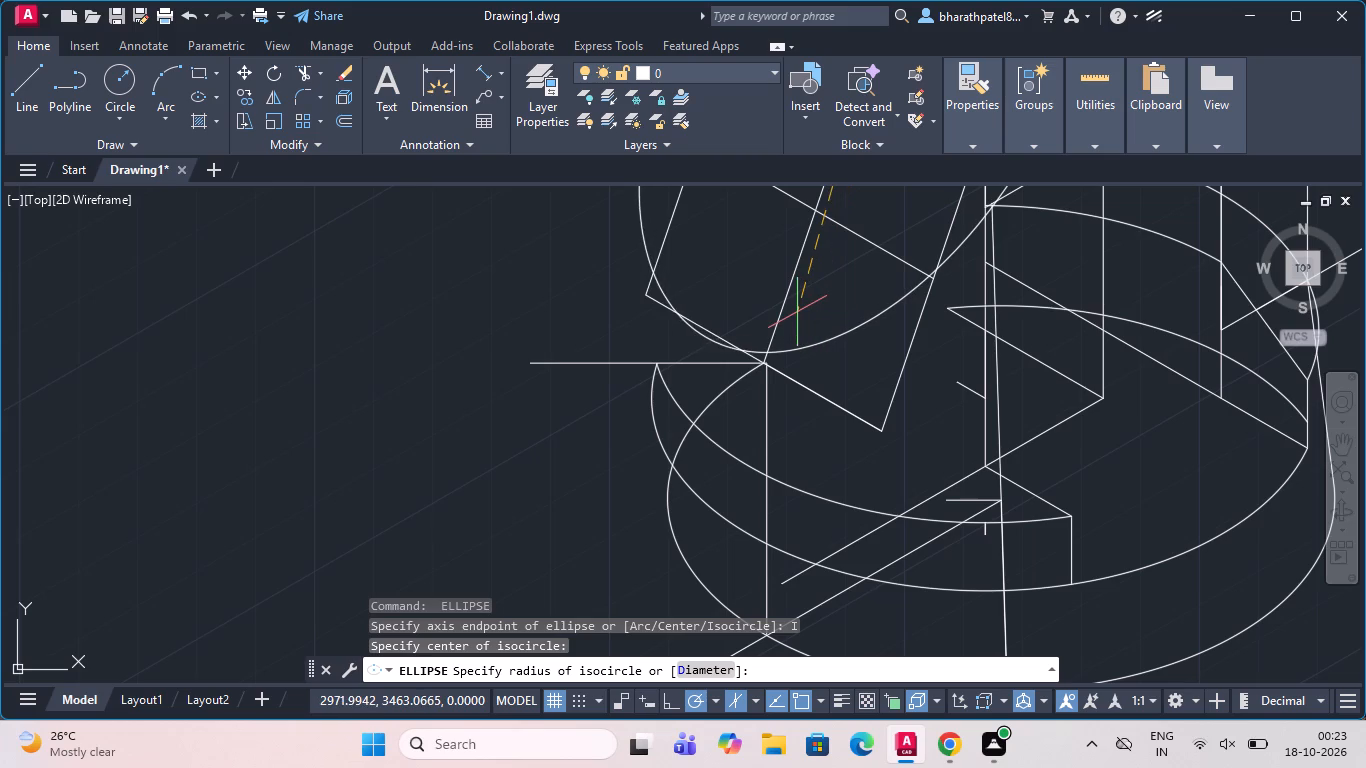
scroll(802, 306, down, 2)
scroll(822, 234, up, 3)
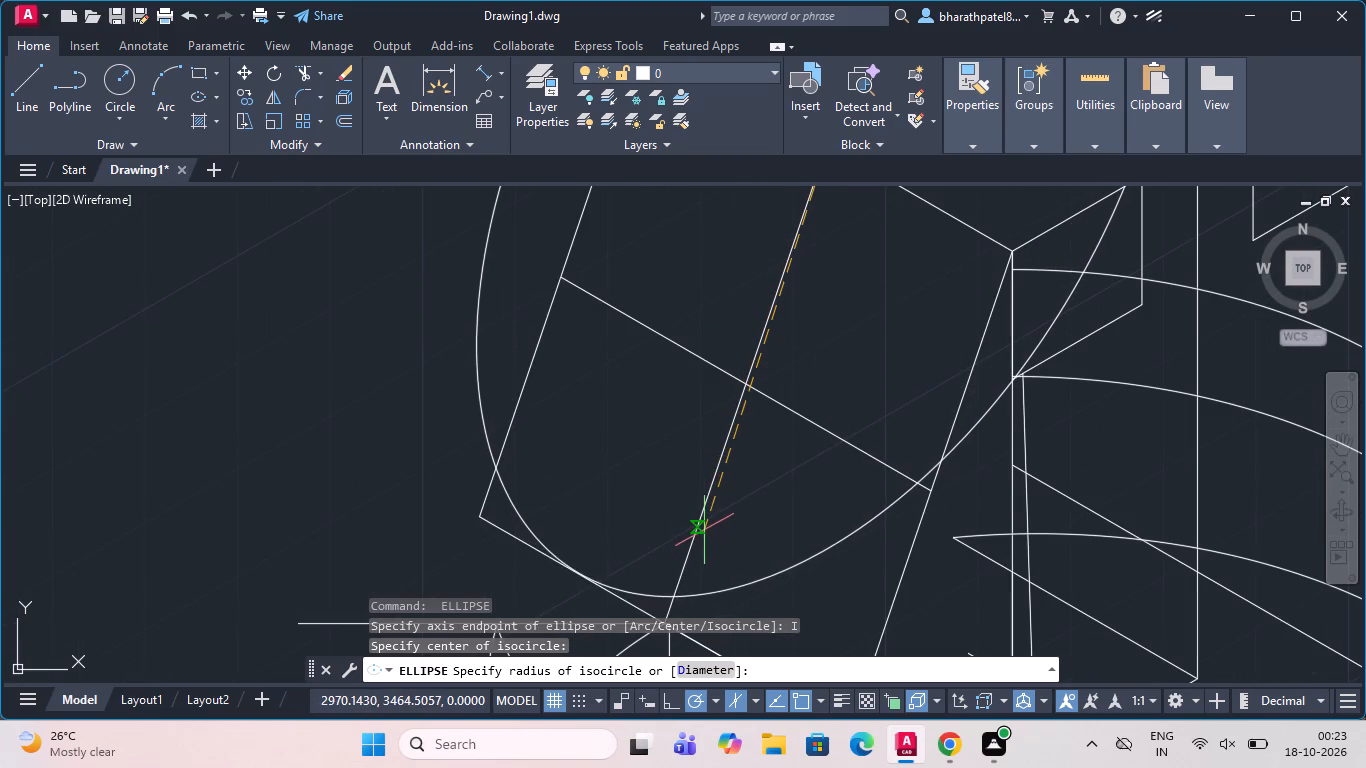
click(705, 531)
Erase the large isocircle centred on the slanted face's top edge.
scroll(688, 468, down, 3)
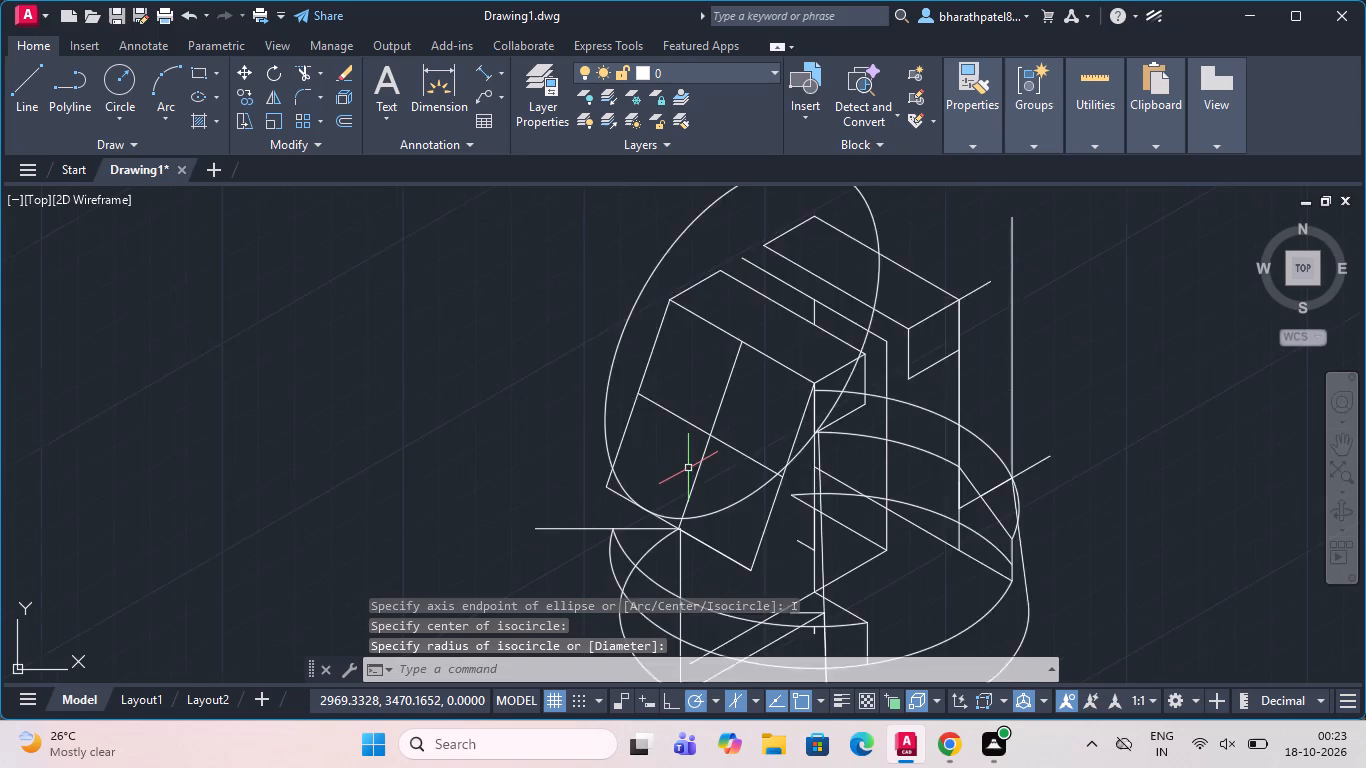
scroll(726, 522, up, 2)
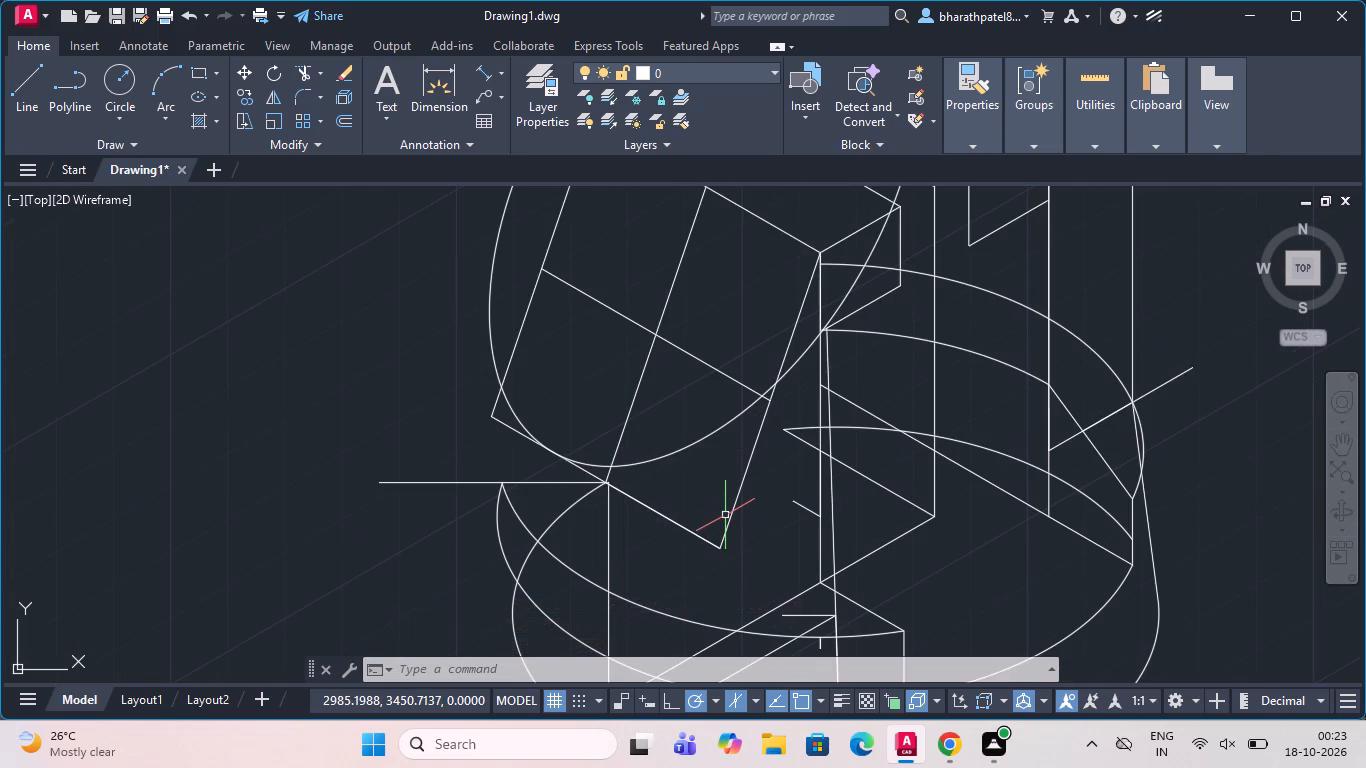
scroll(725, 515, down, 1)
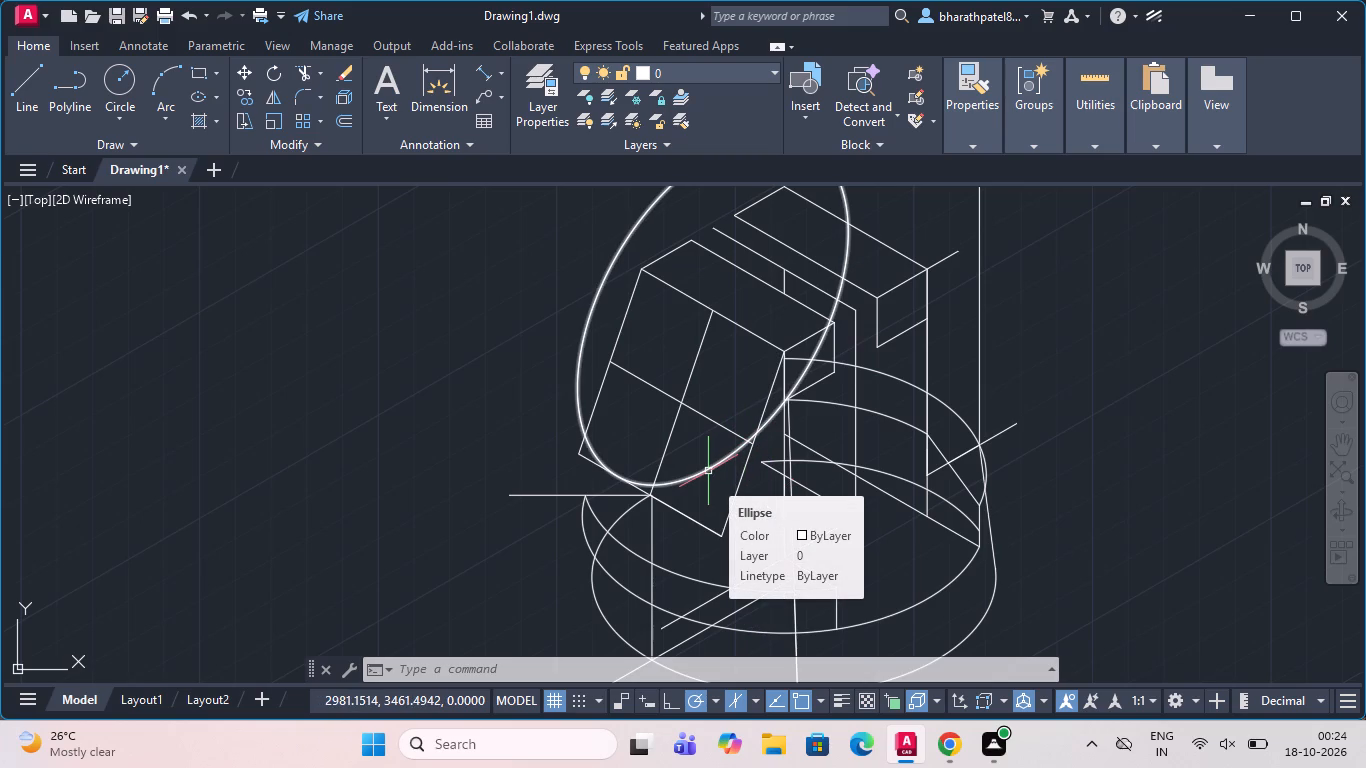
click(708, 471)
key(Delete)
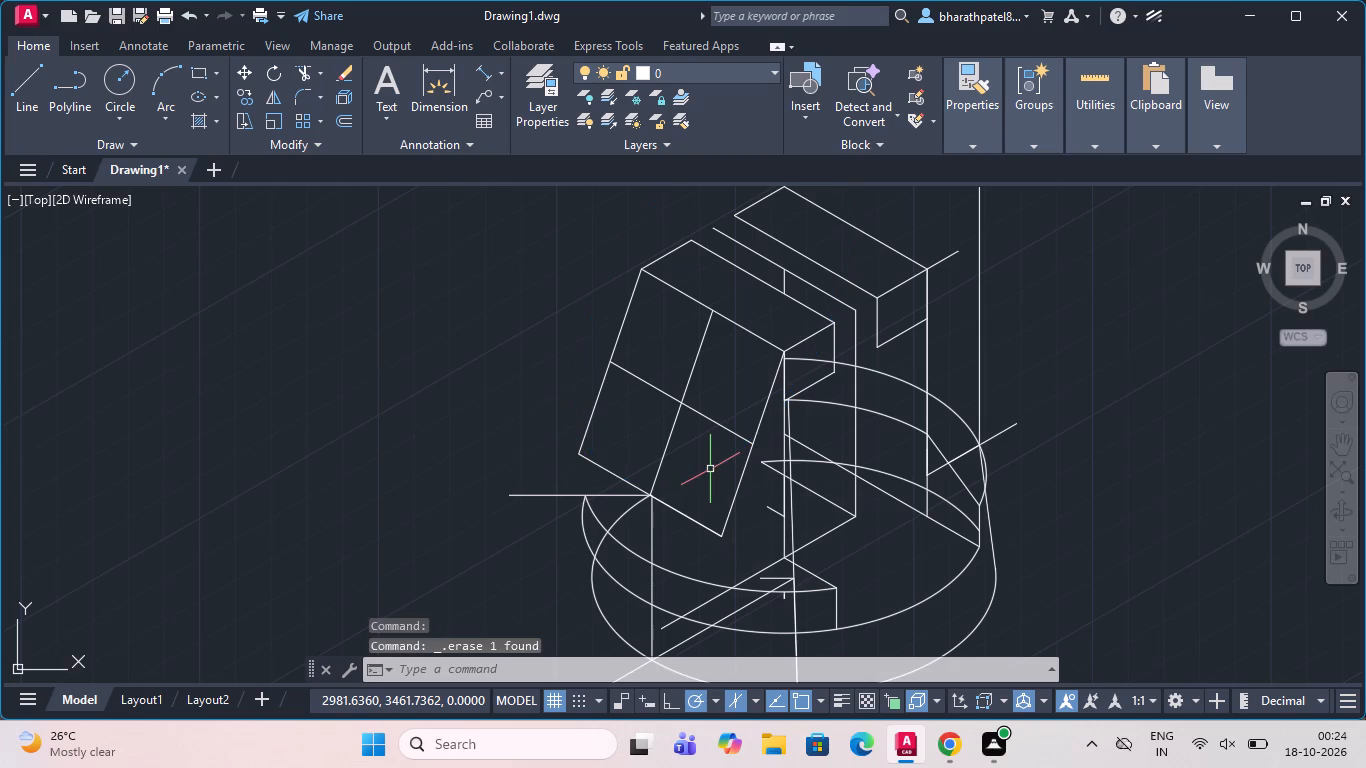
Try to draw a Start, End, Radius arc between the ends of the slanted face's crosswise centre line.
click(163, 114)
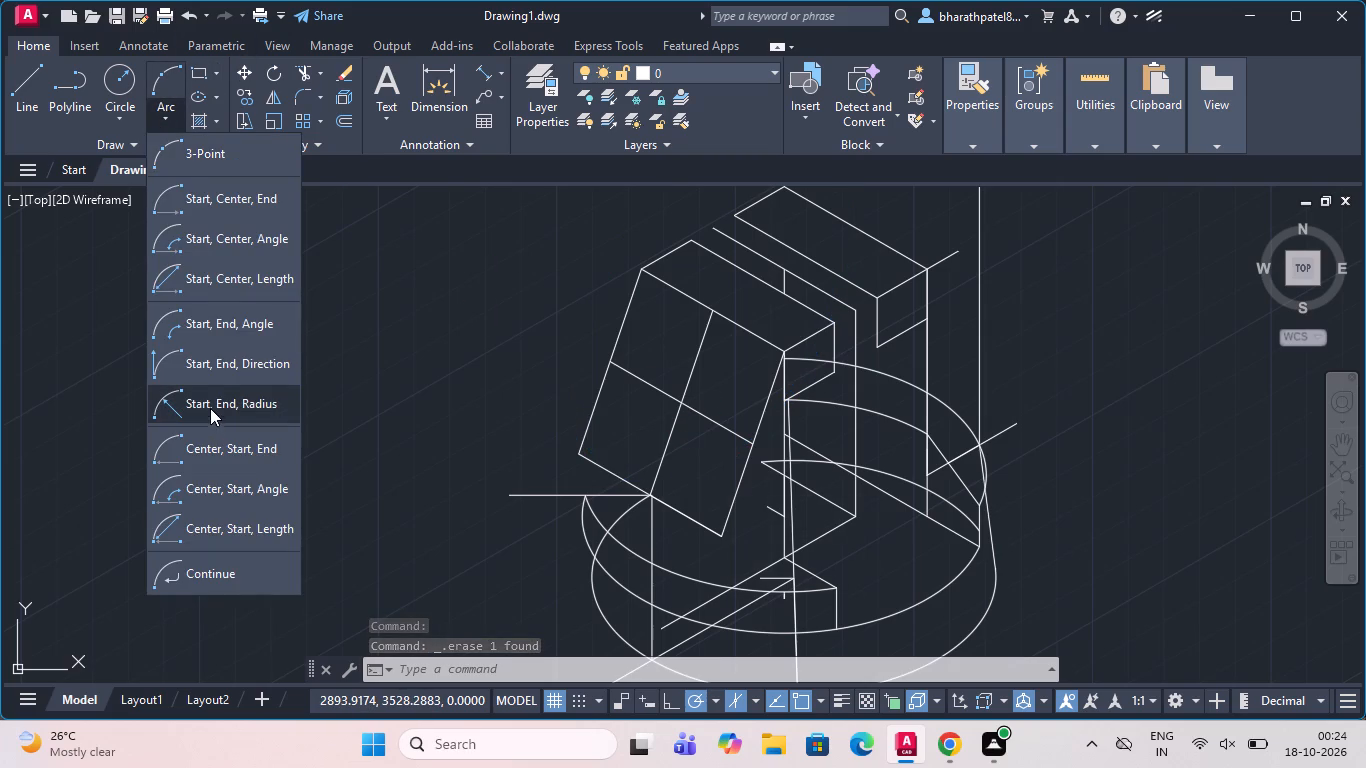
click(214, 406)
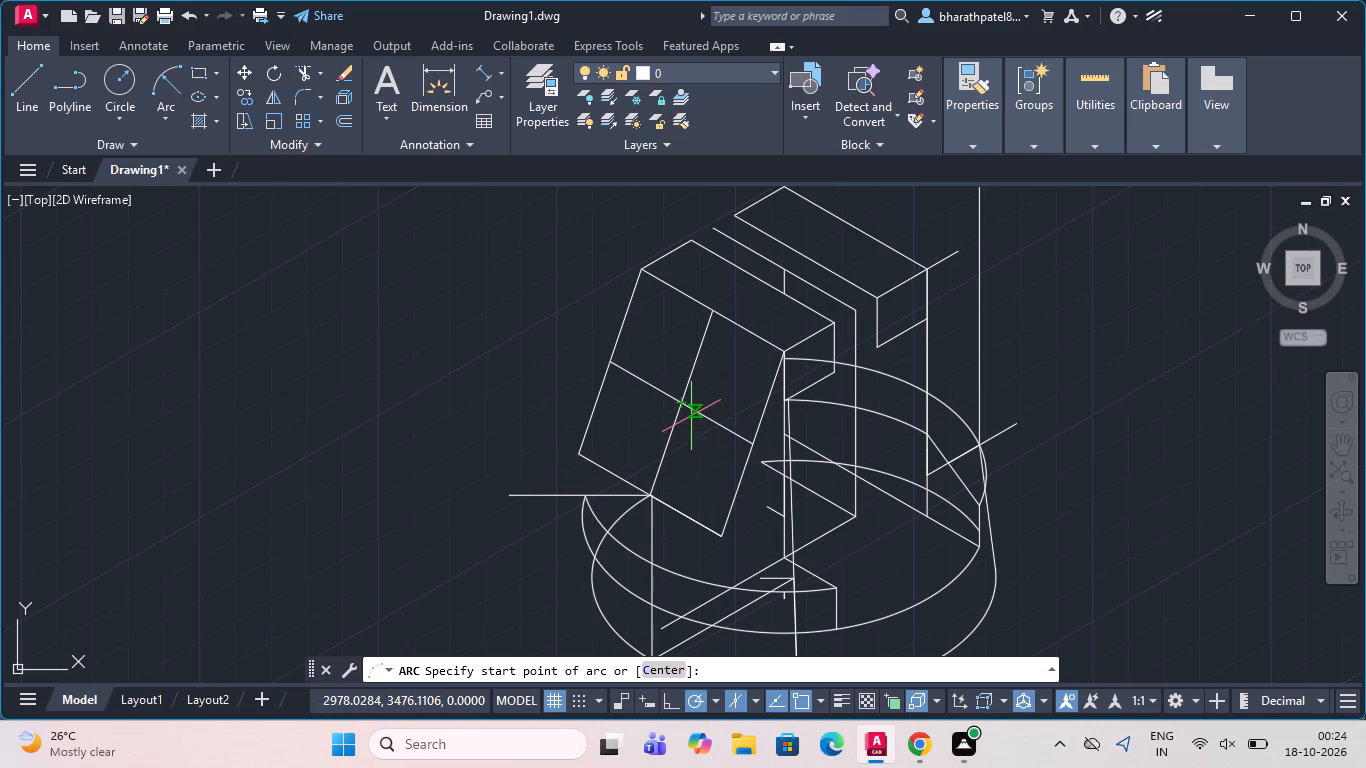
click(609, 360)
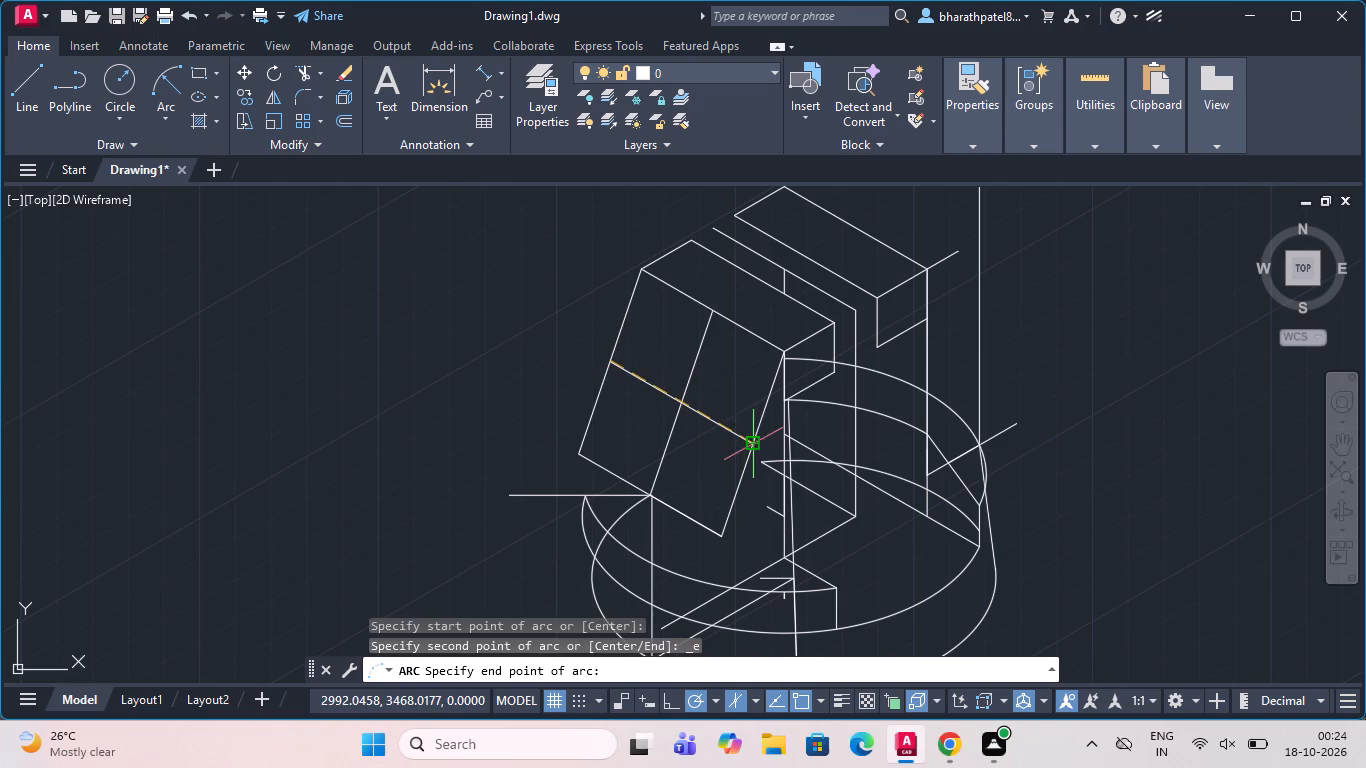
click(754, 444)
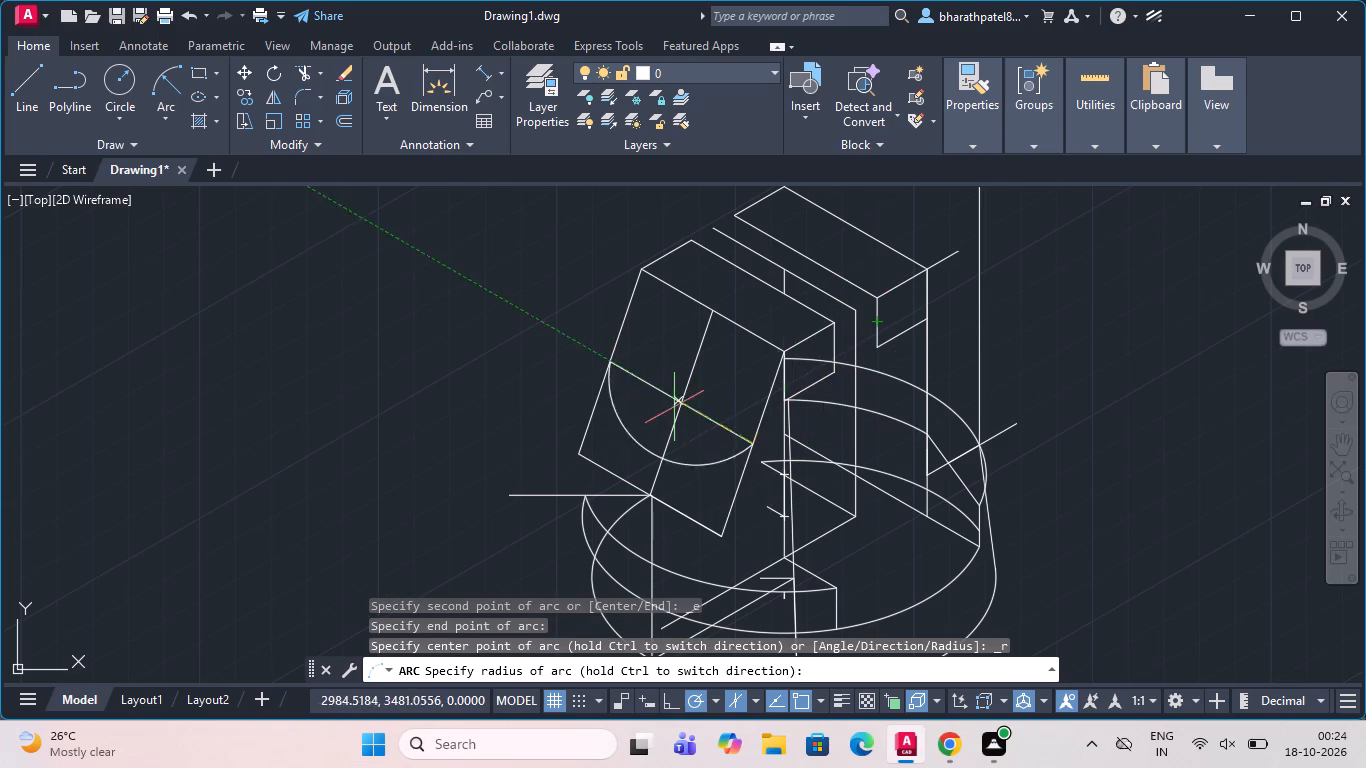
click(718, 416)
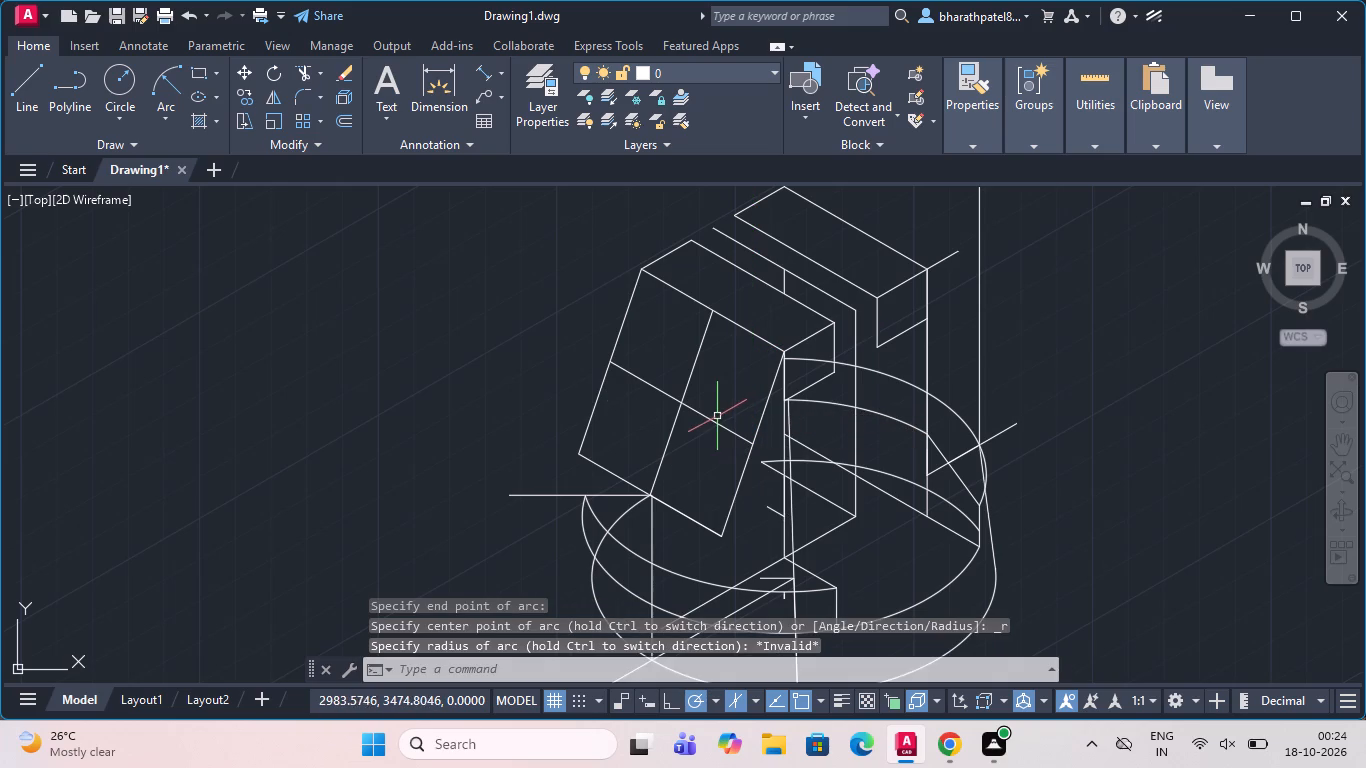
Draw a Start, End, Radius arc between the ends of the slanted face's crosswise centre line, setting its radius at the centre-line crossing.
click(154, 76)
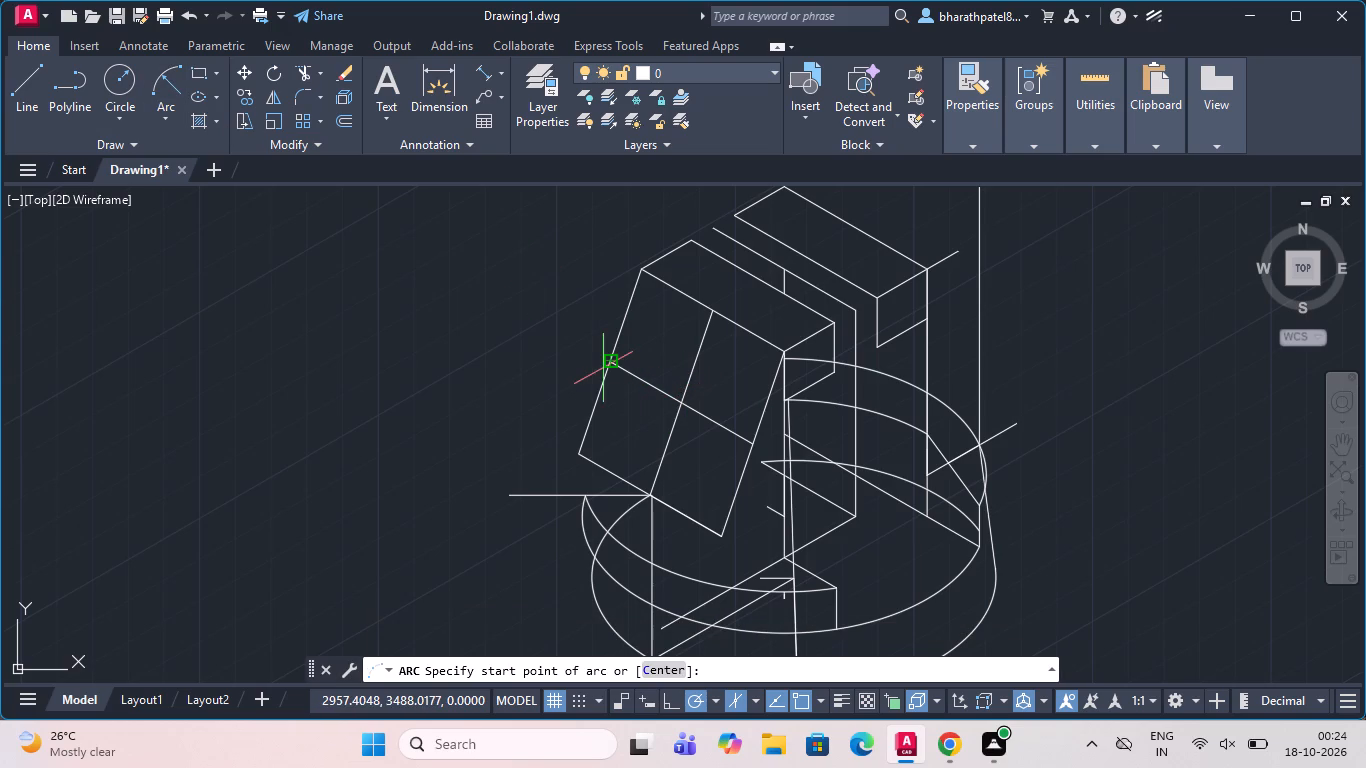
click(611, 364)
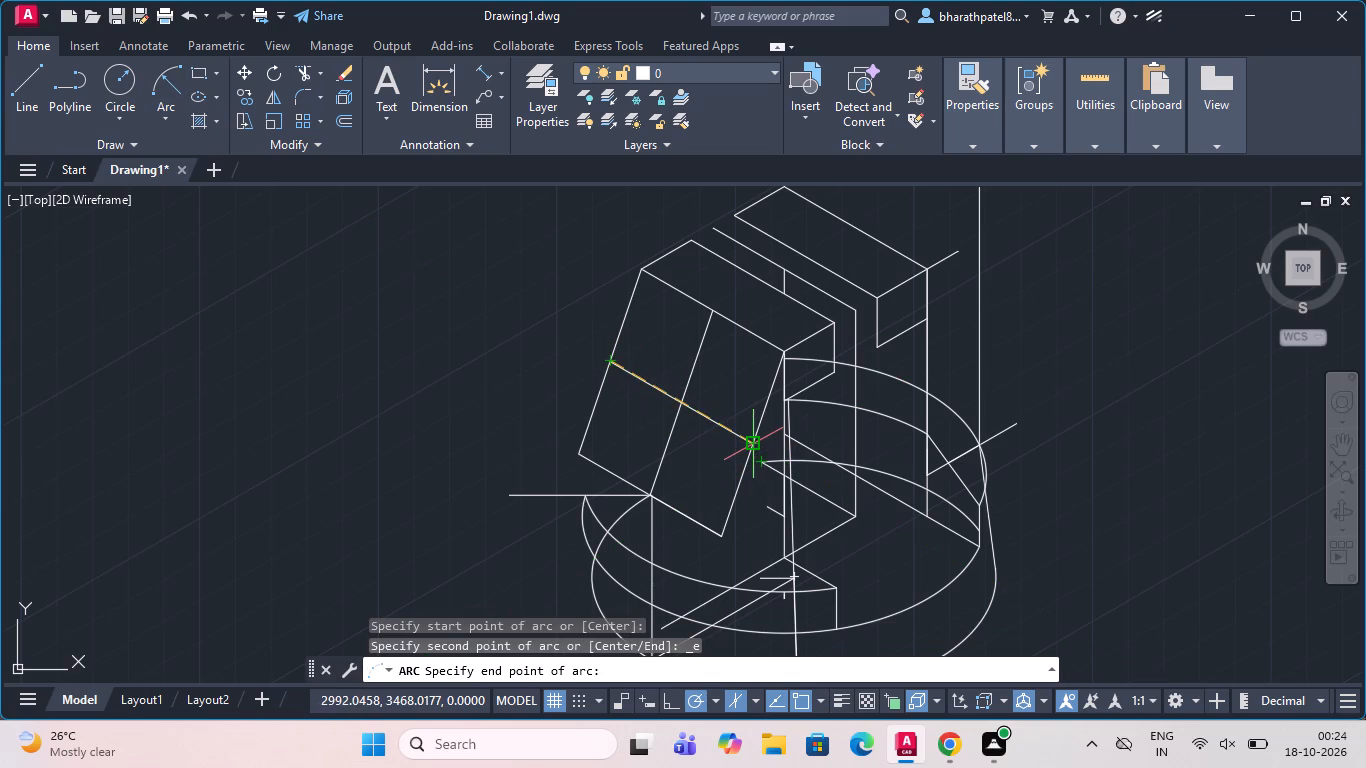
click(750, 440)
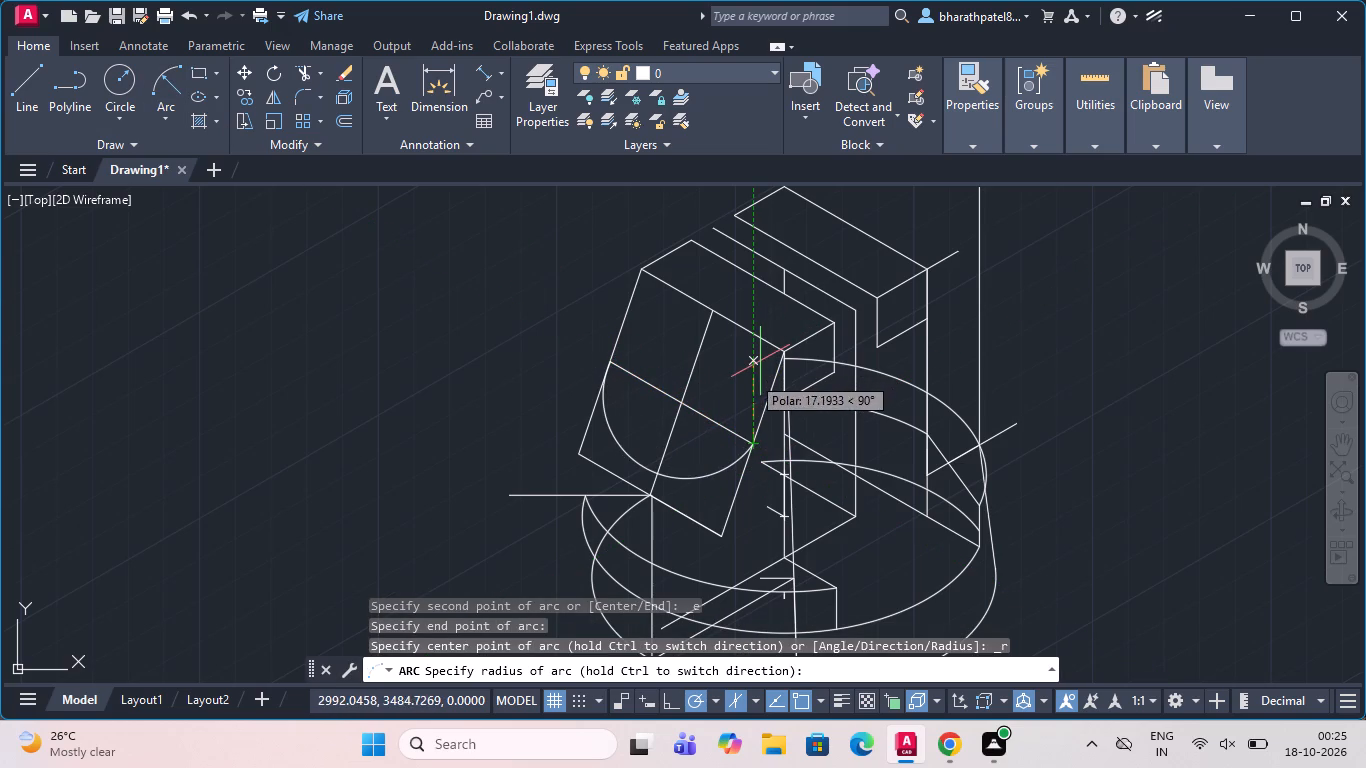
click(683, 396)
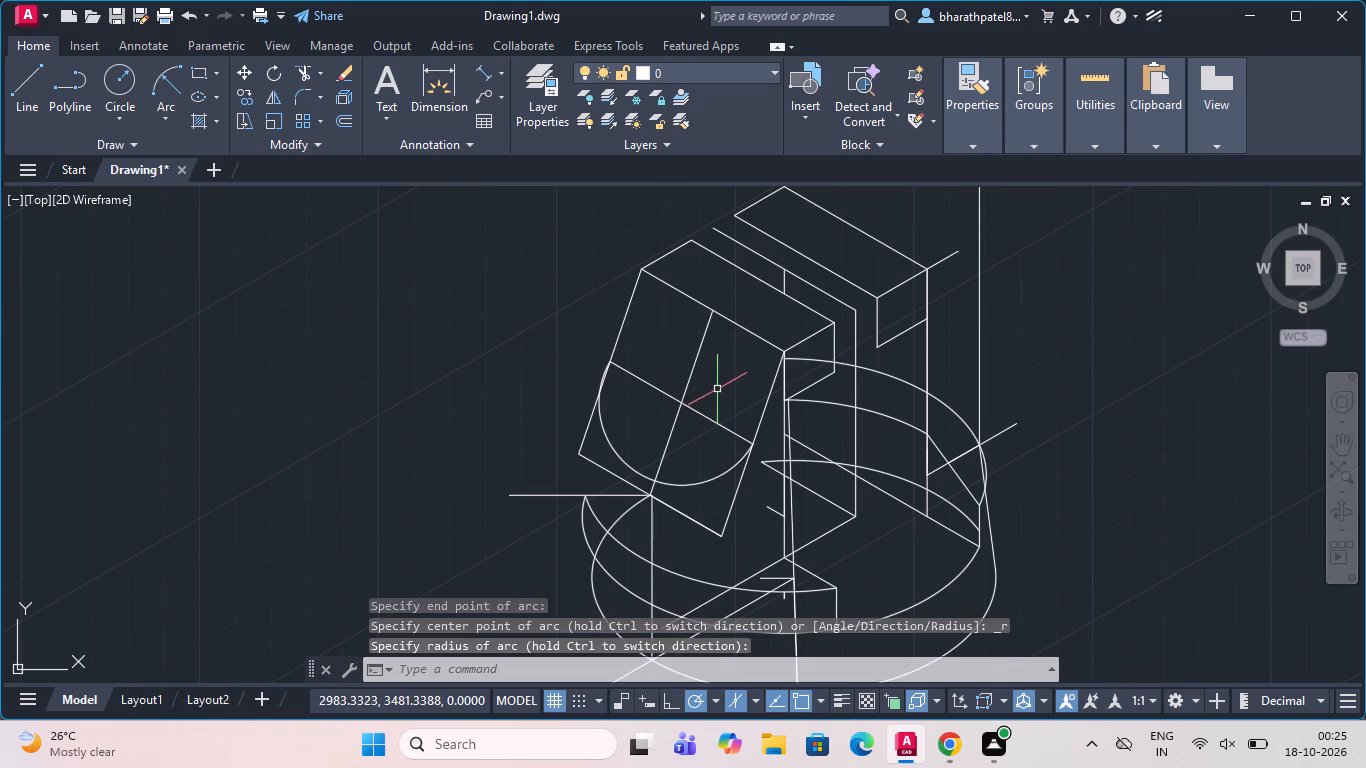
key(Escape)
Measure the gap along the lengthwise centre line between the slanted face's bottom edge and the arc using an aligned dimension.
scroll(627, 545, up, 2)
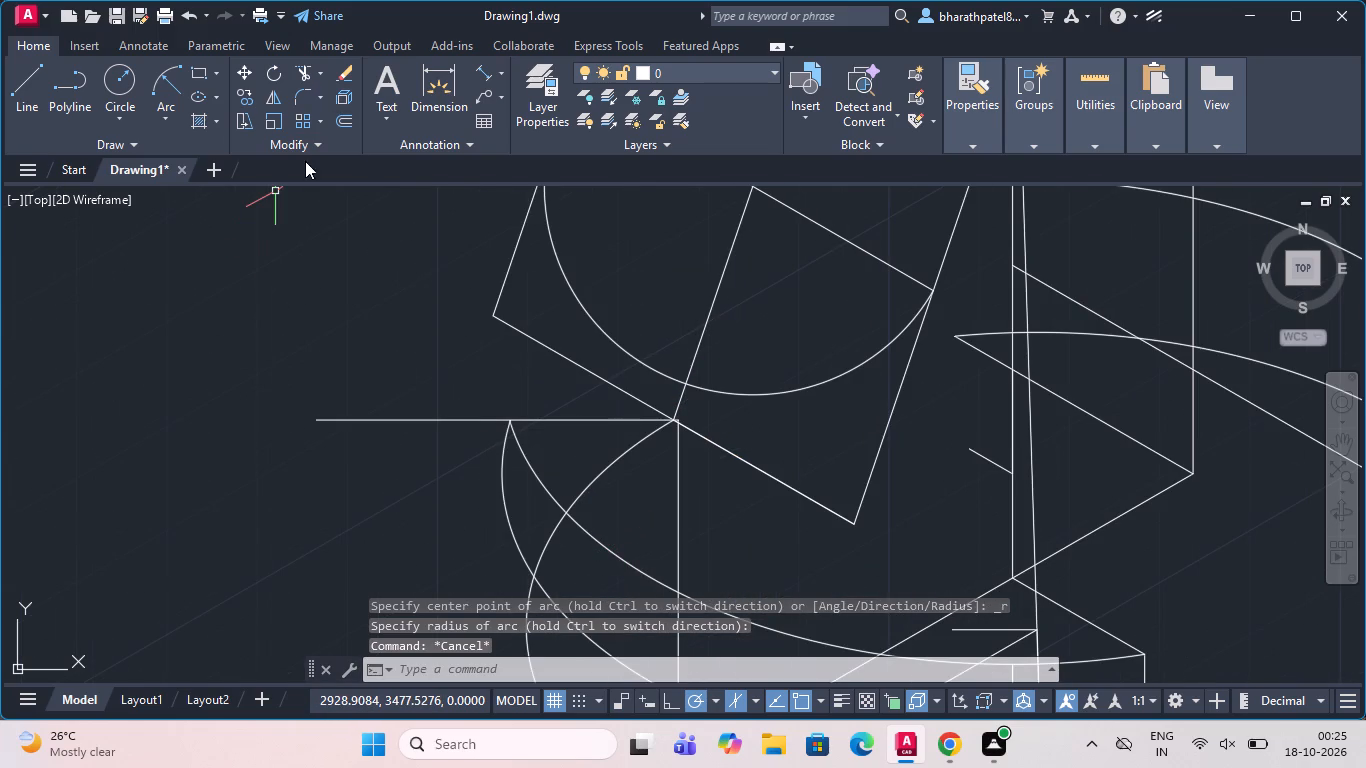
click(485, 71)
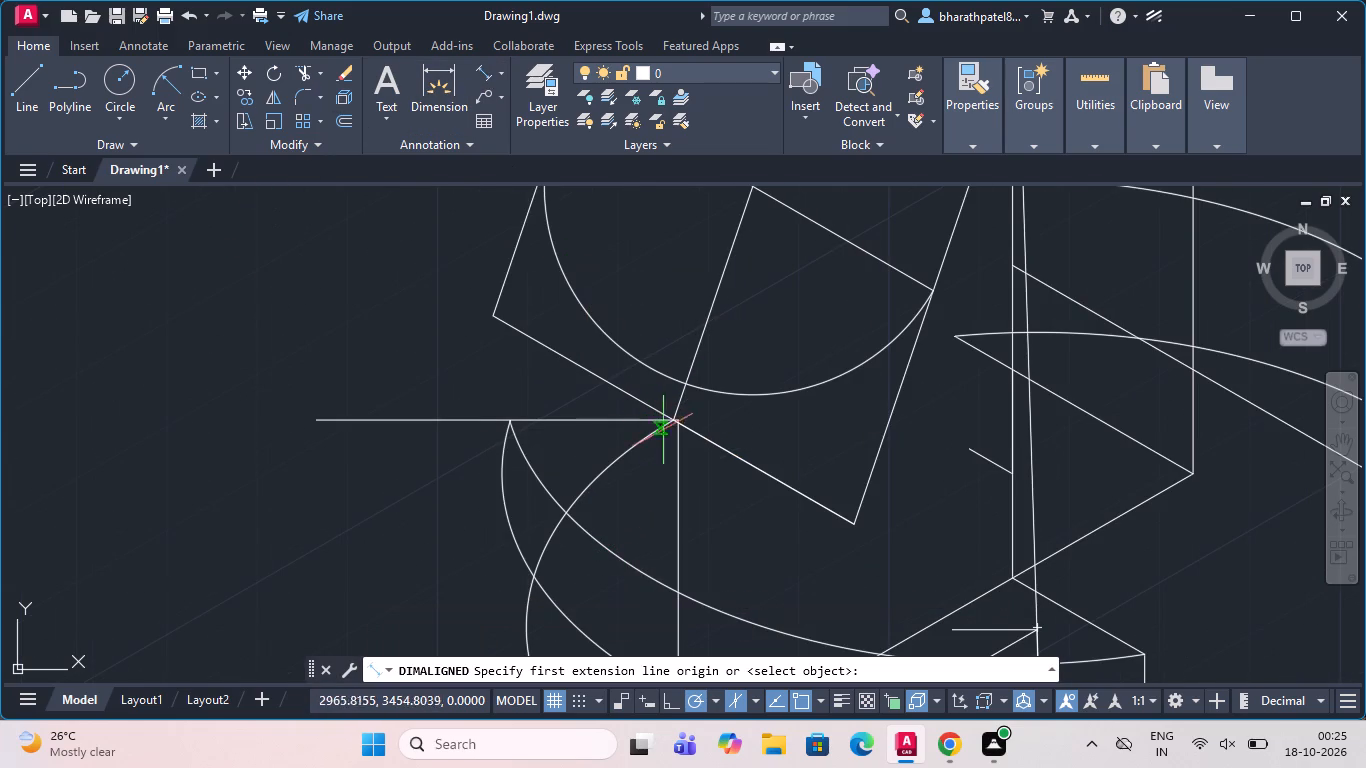
scroll(670, 418, up, 4)
click(650, 424)
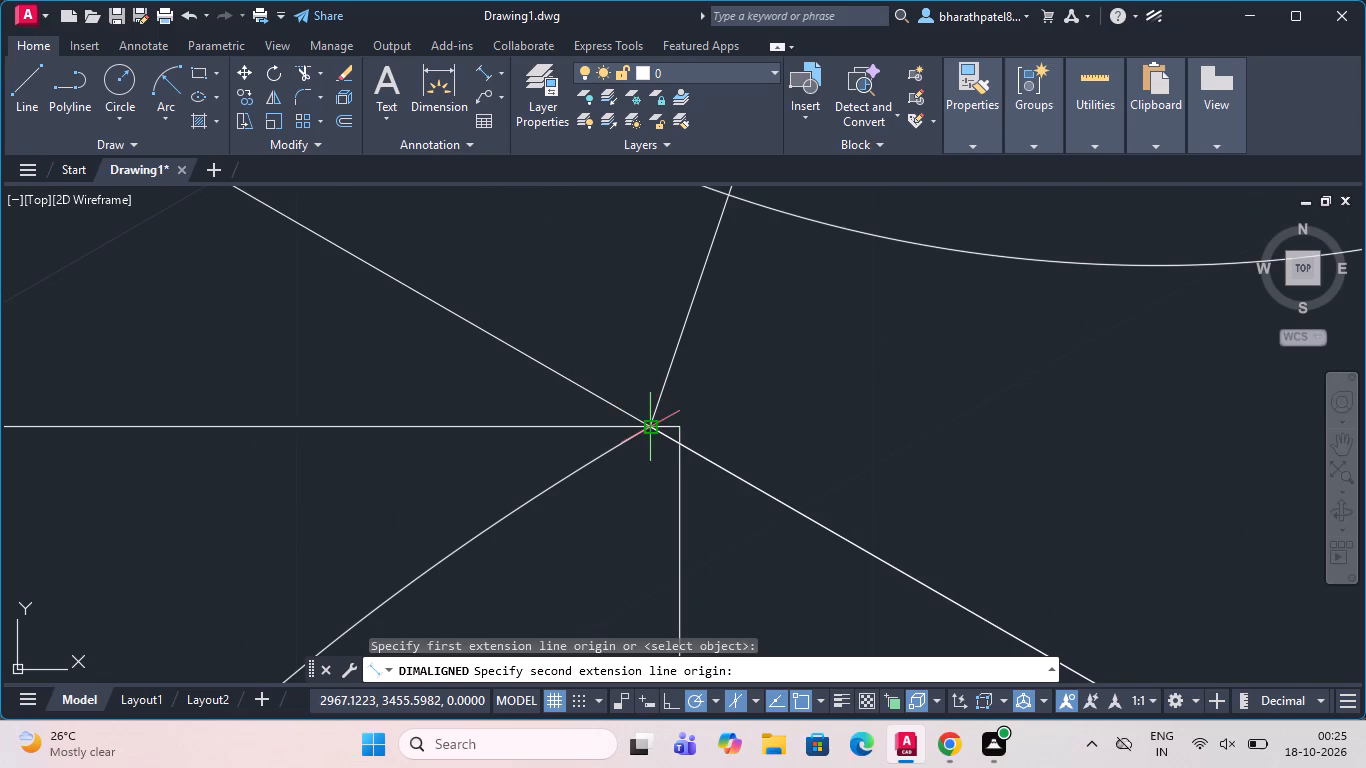
scroll(648, 424, down, 3)
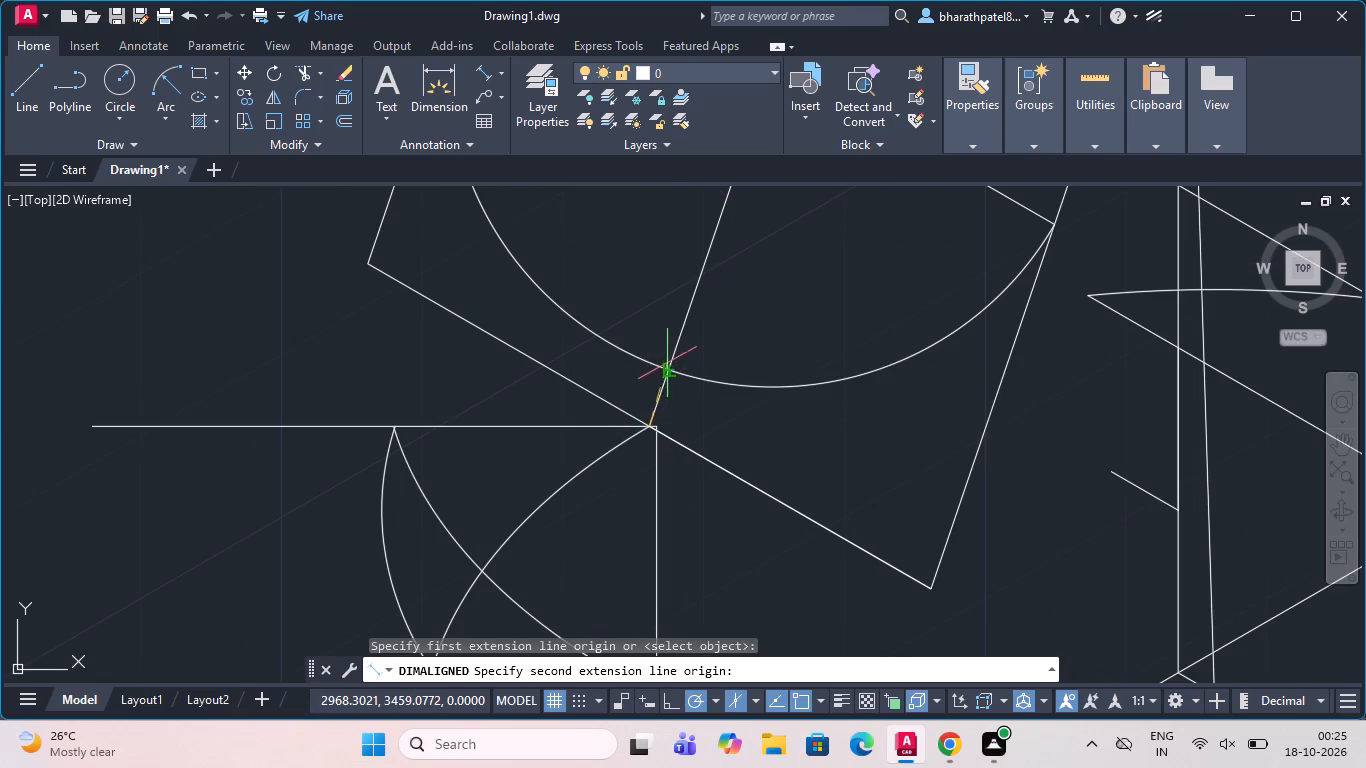
click(667, 362)
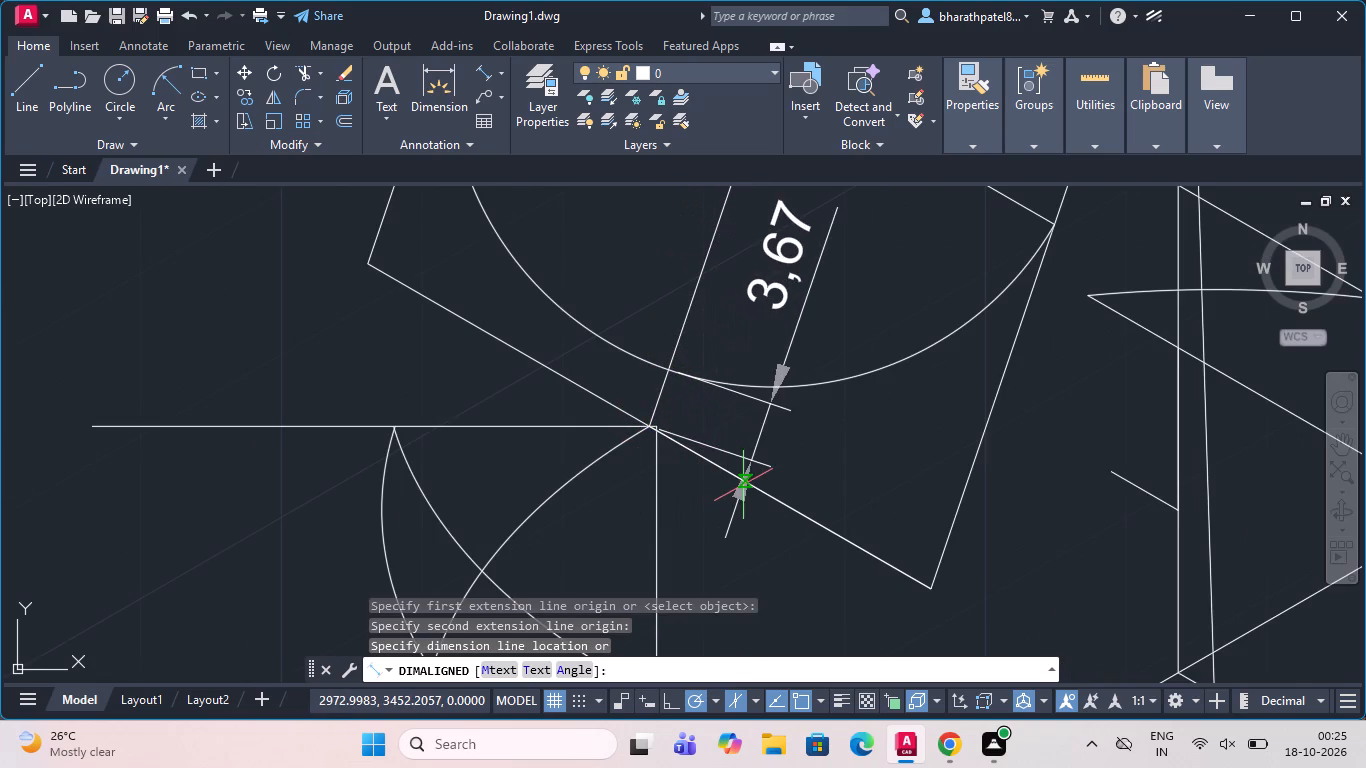
key(Escape)
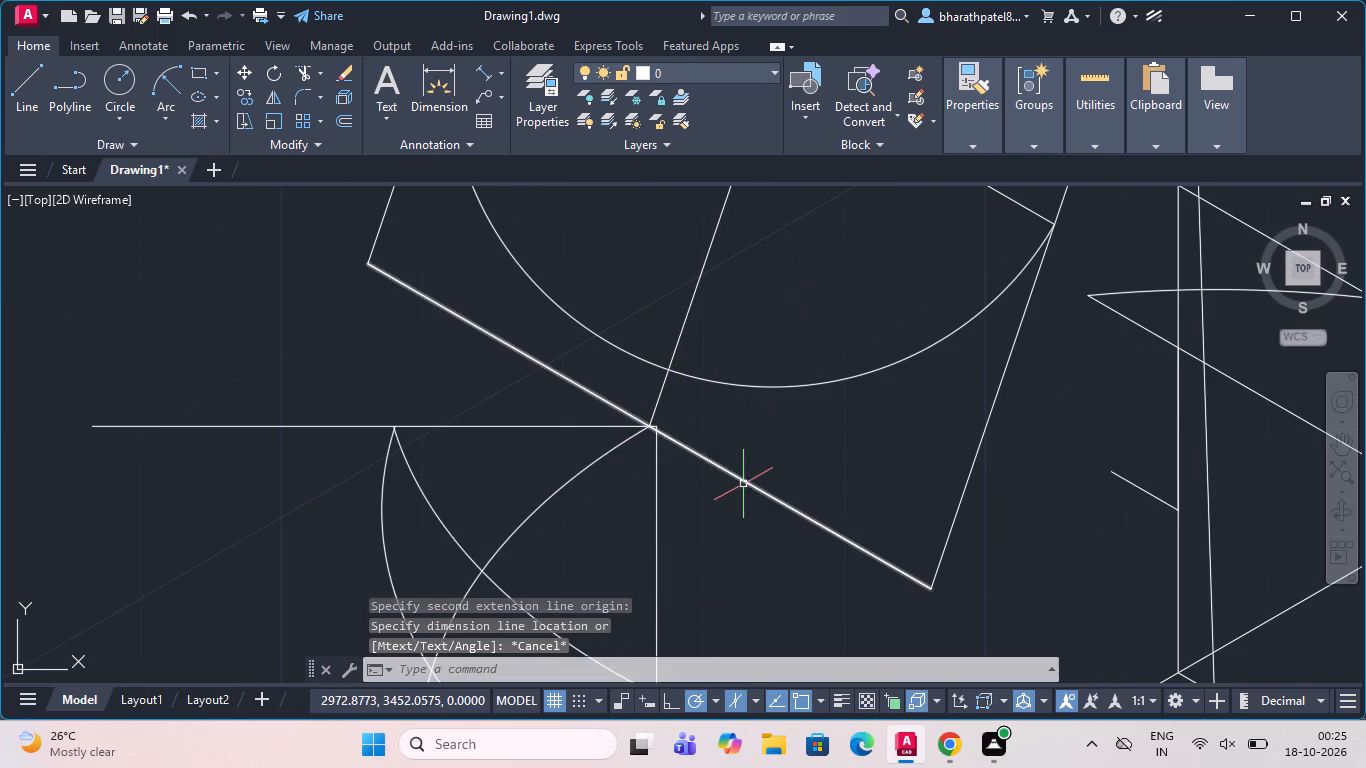
Draw a line 4 units long from the centre-line crossing down the lengthwise centre line, ending with a short crosswise segment.
scroll(731, 476, down, 3)
scroll(738, 382, up, 1)
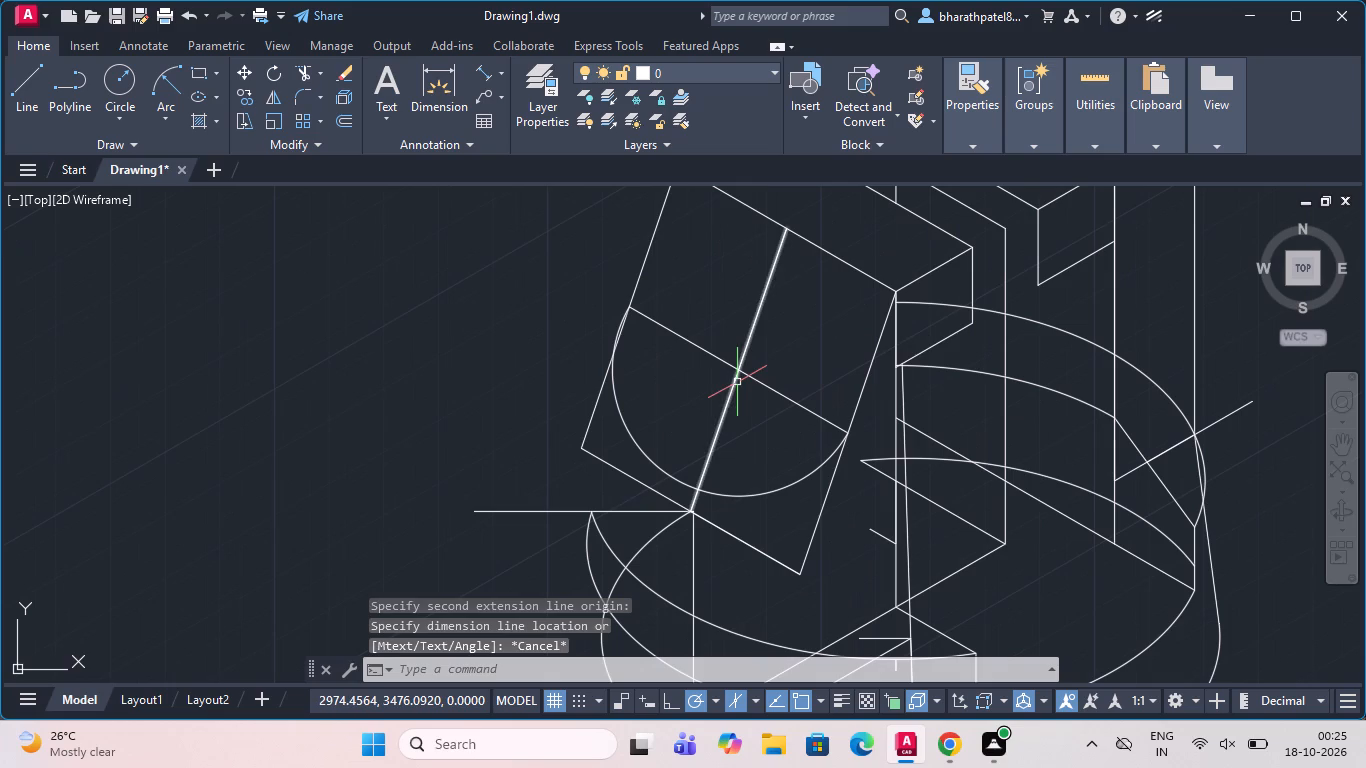
click(28, 86)
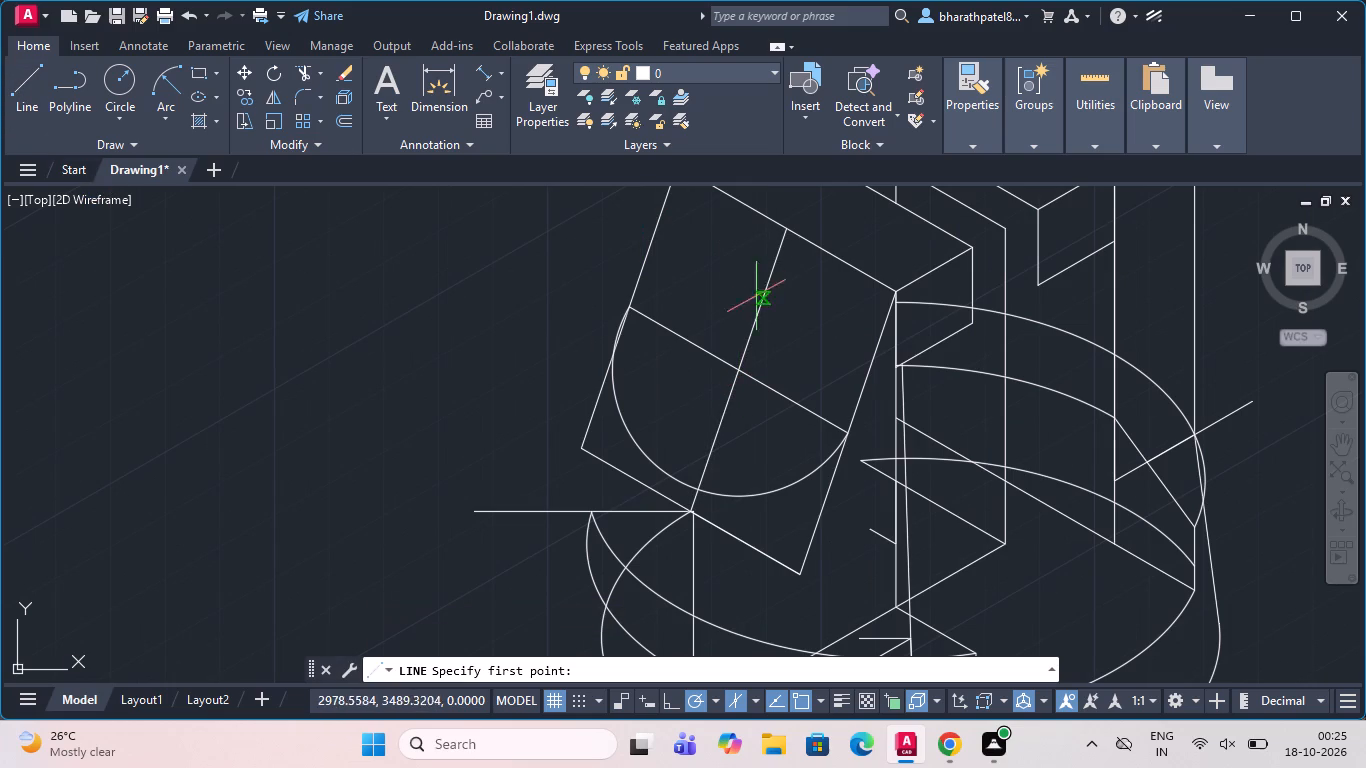
click(743, 373)
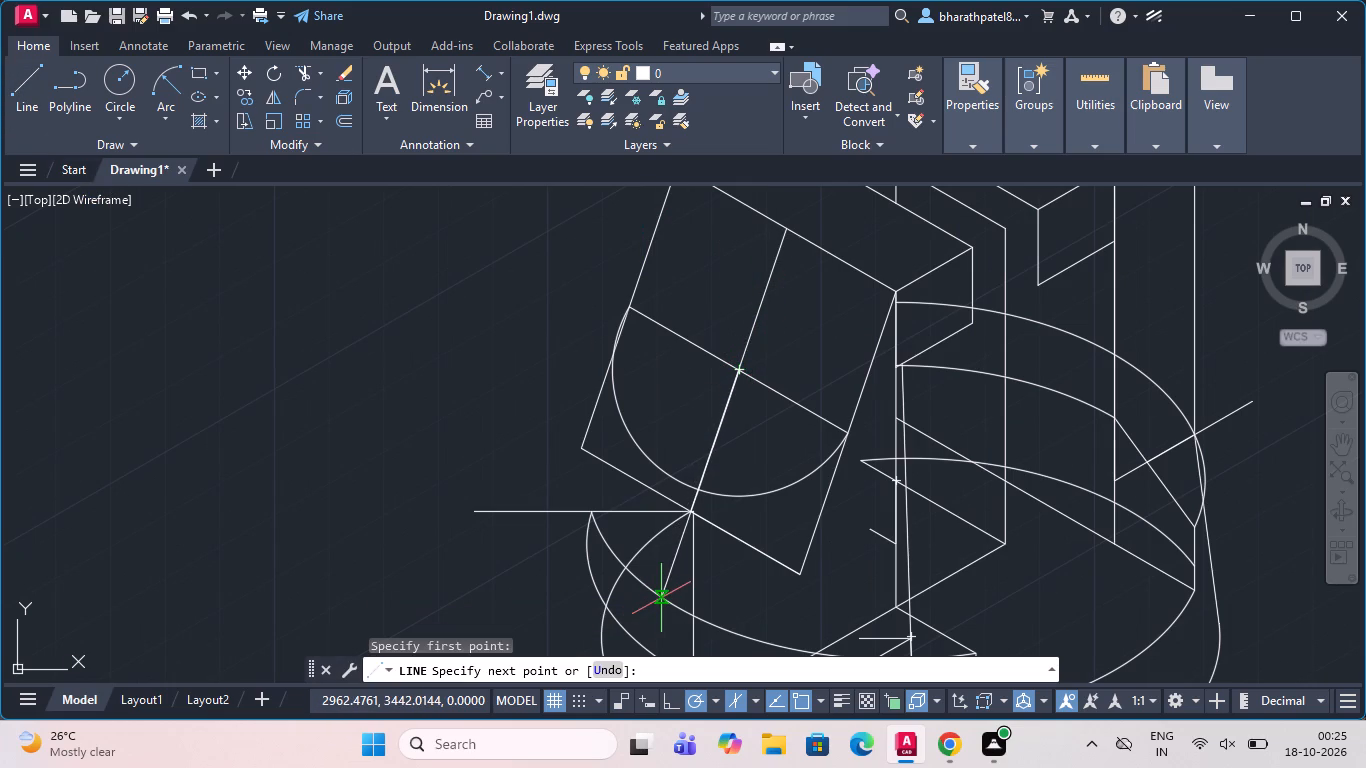
key(4)
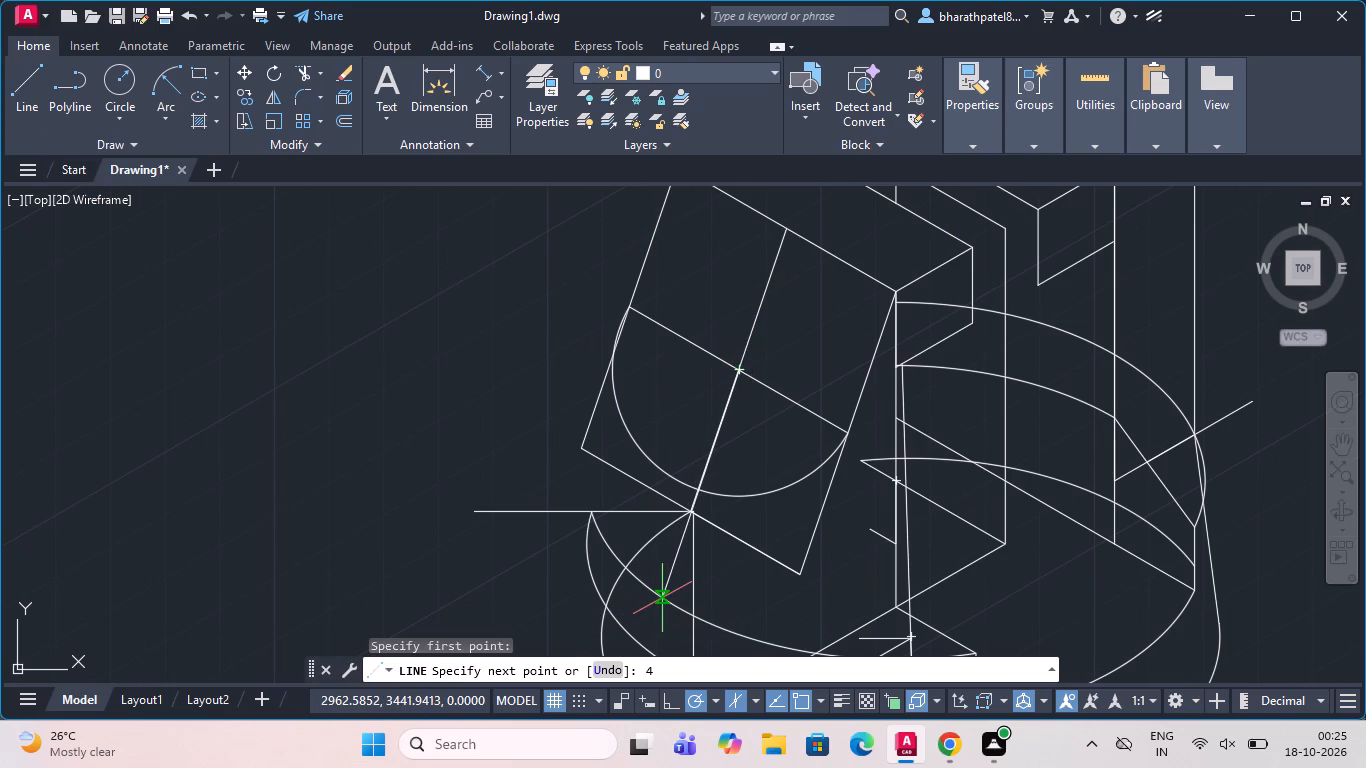
key(Return)
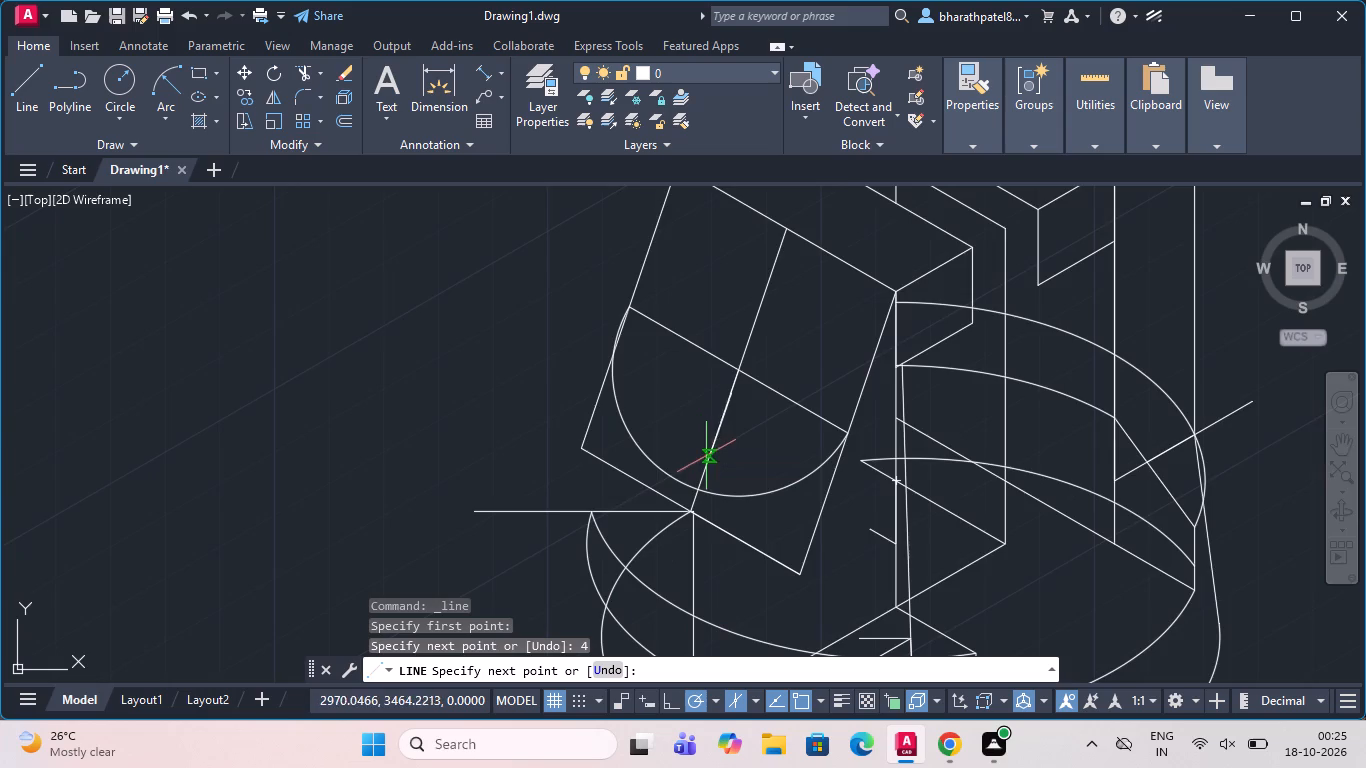
scroll(707, 407, down, 1)
scroll(712, 396, up, 3)
click(778, 431)
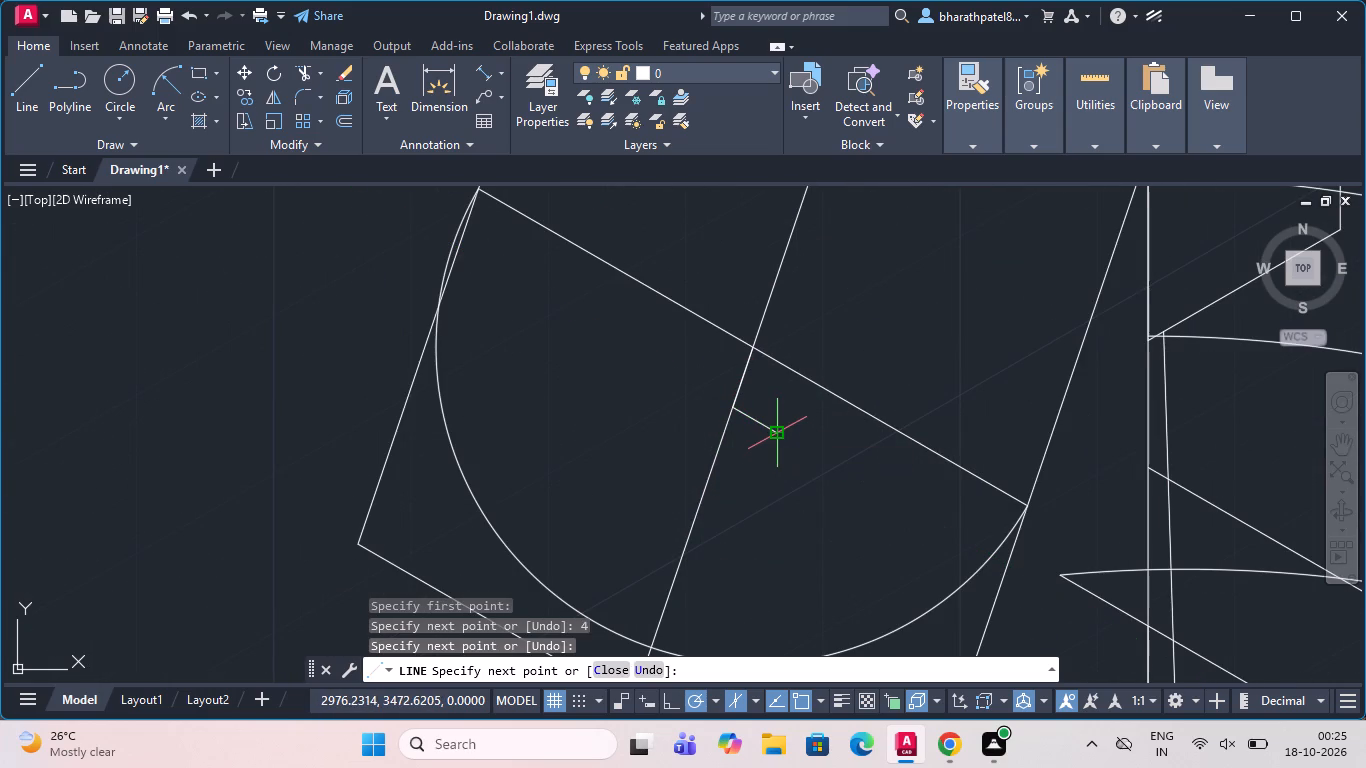
key(Escape)
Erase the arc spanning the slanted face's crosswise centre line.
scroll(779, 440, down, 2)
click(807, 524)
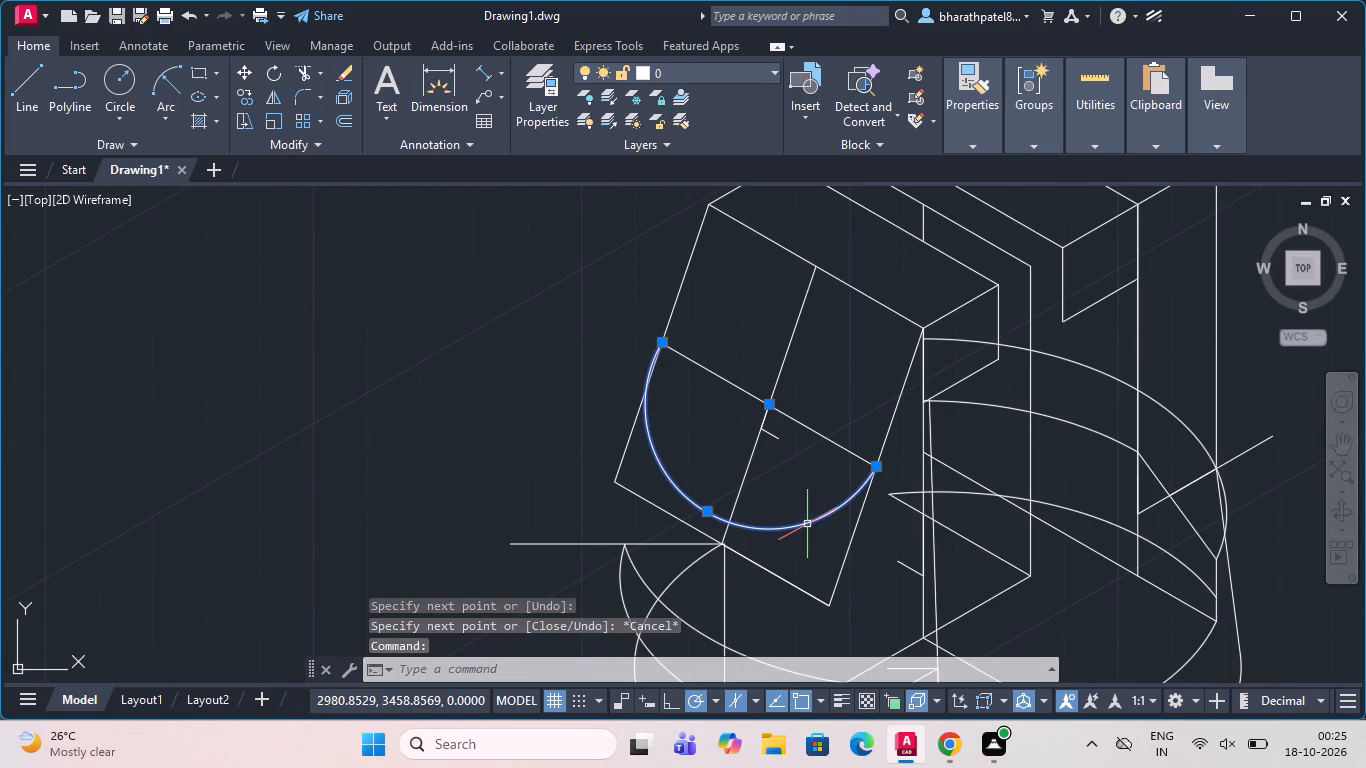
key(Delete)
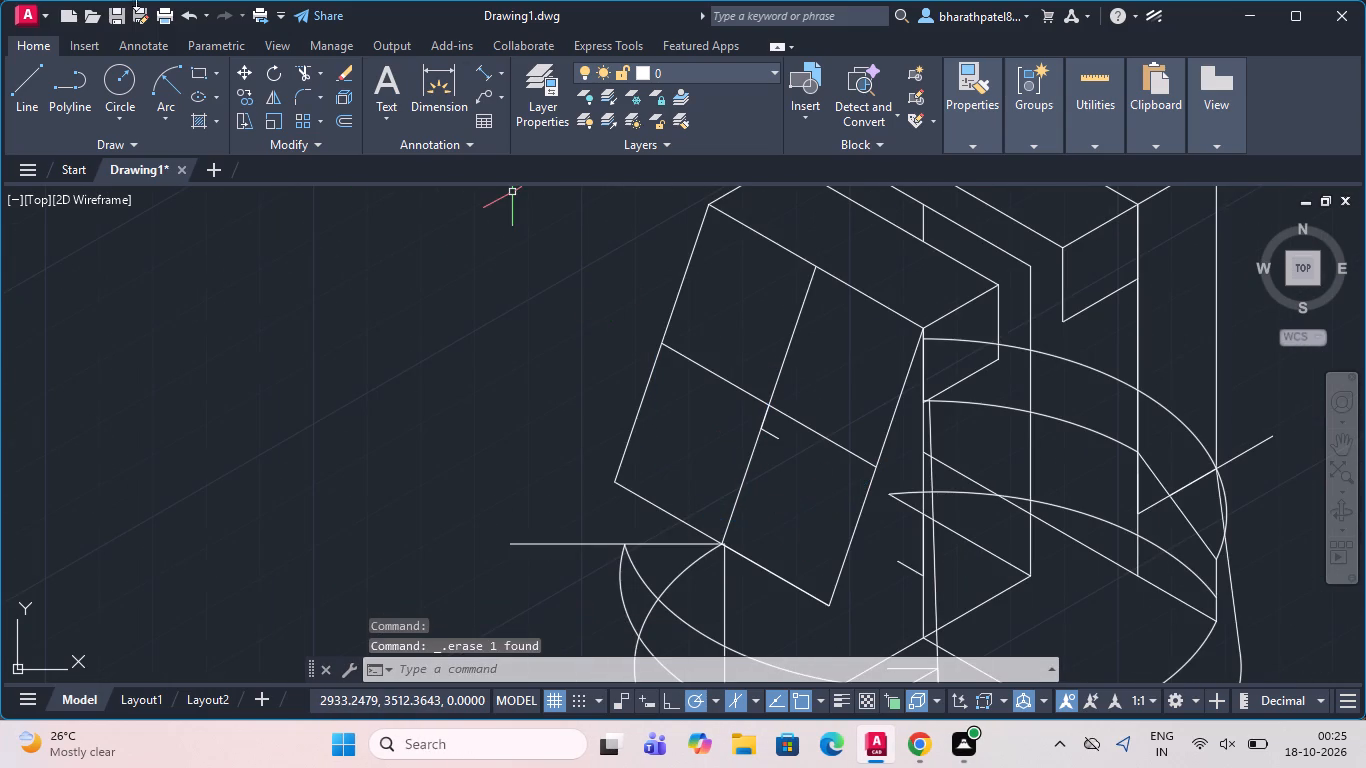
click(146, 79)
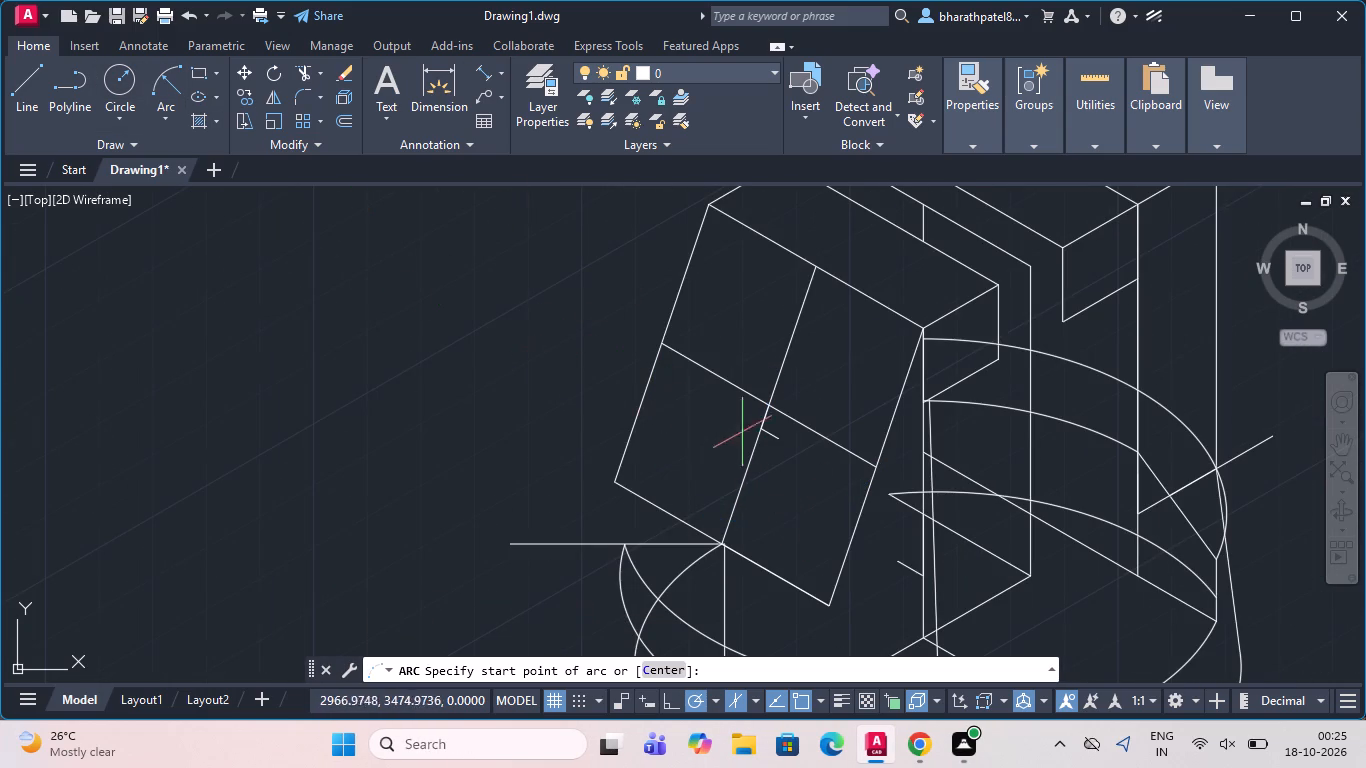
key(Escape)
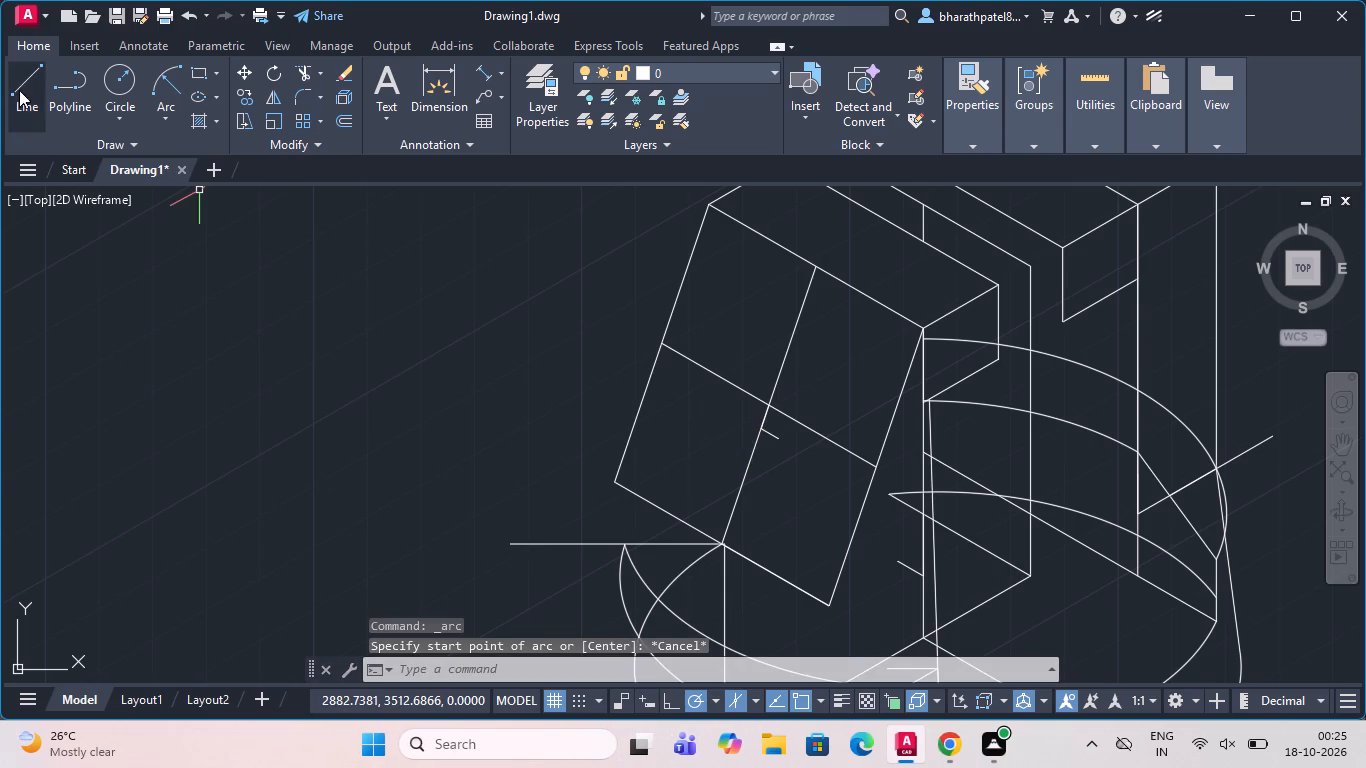
Draw a line through the 4-unit offset point parallel to the crosswise centre line, extending past both side edges of the slanted face.
click(20, 89)
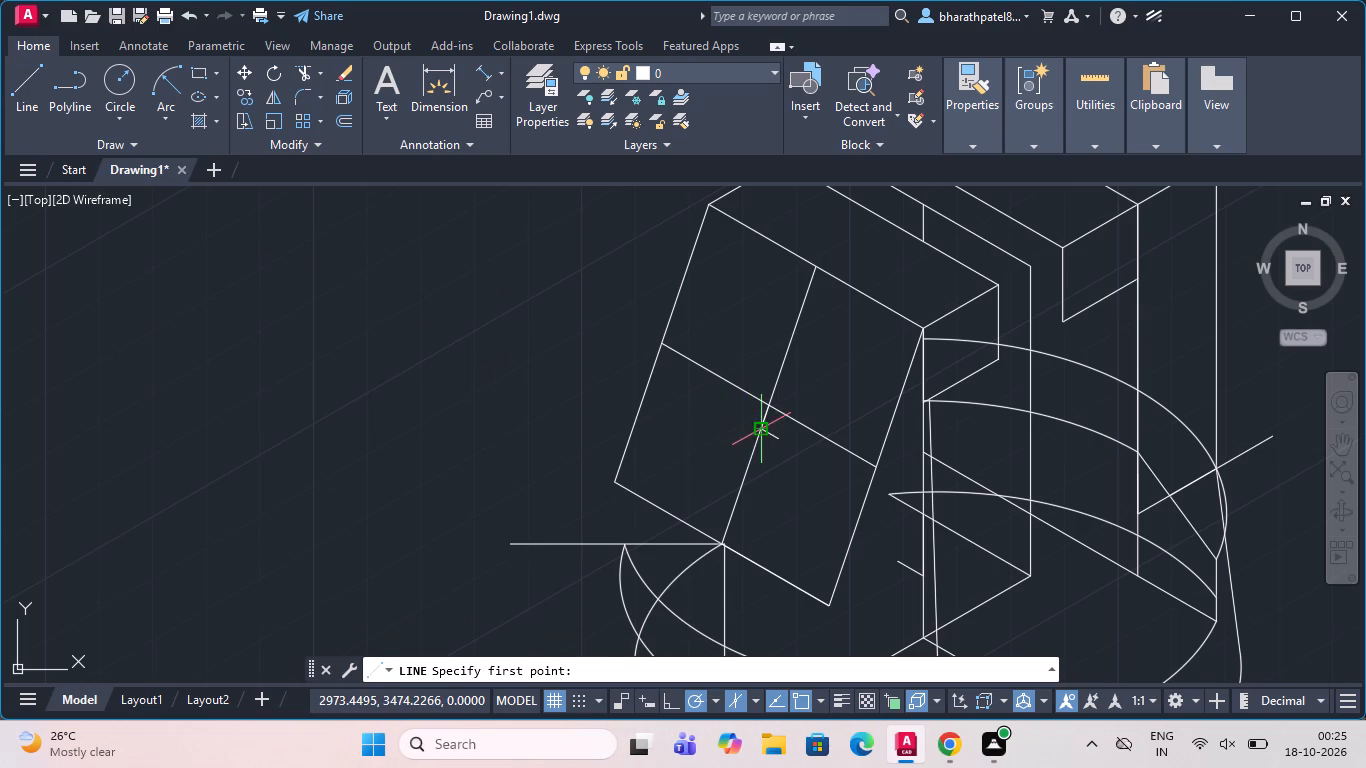
click(763, 429)
click(596, 332)
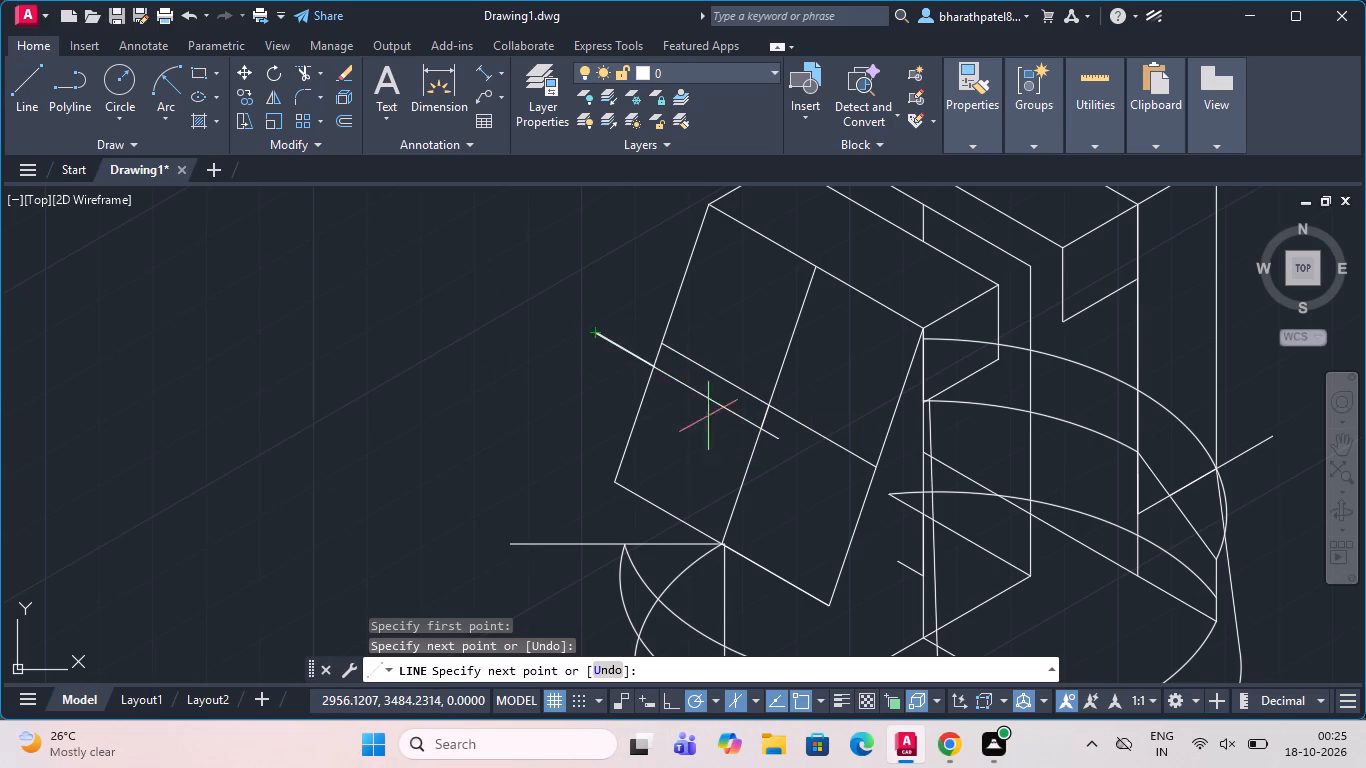
scroll(871, 494, up, 2)
click(877, 500)
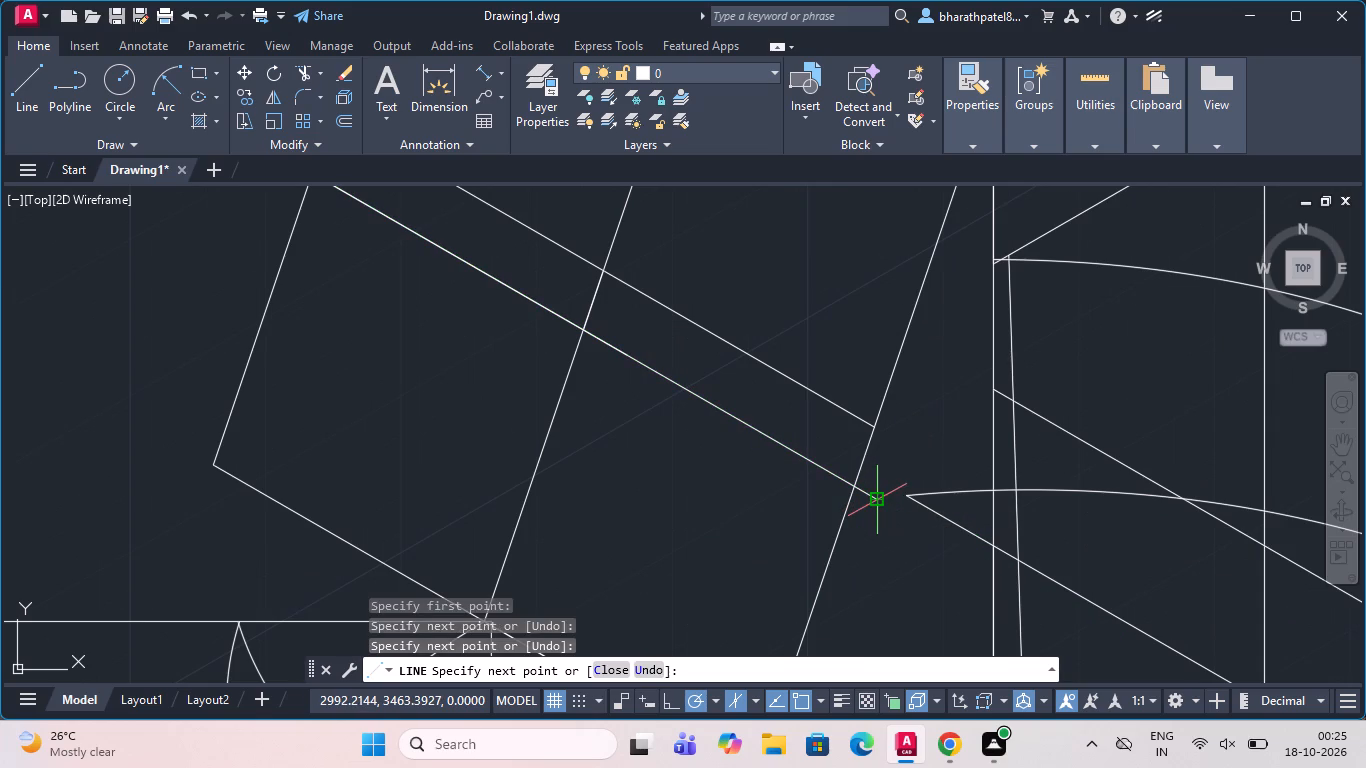
key(Escape)
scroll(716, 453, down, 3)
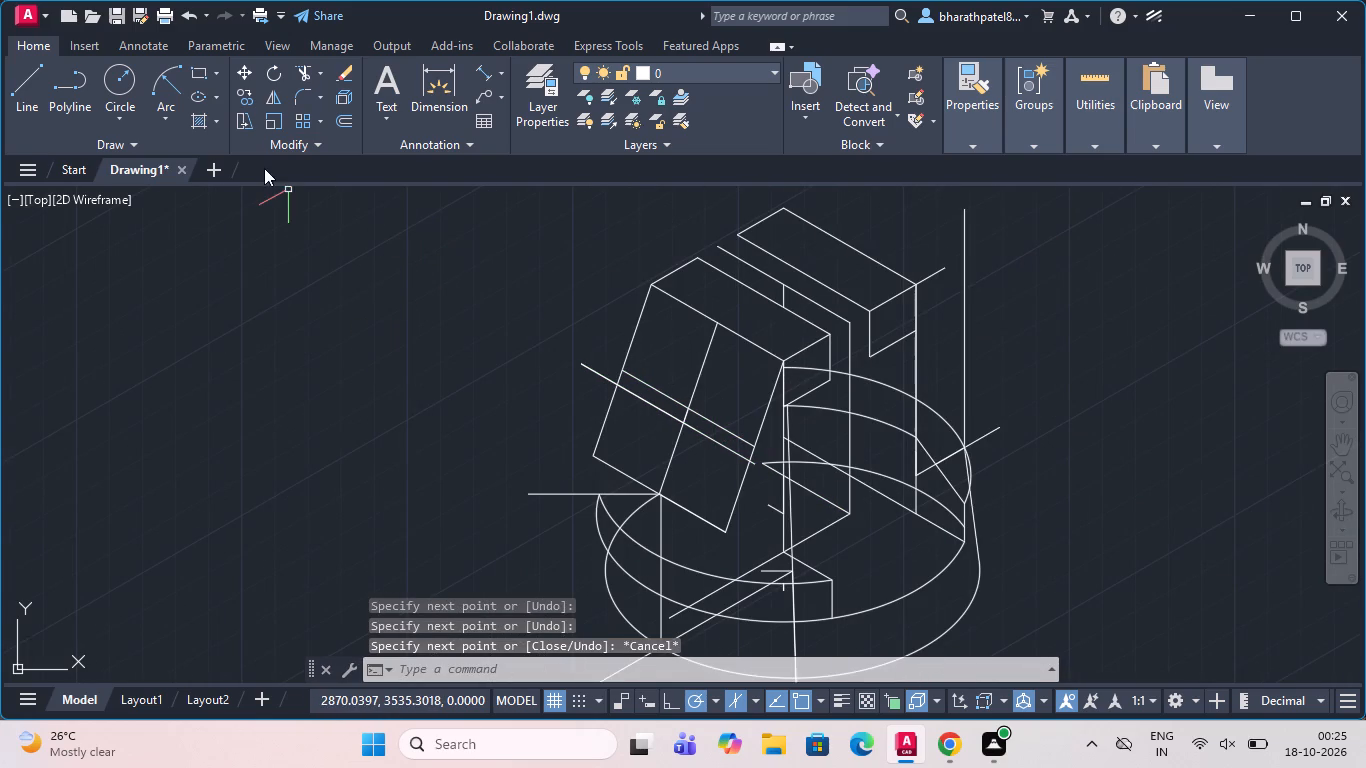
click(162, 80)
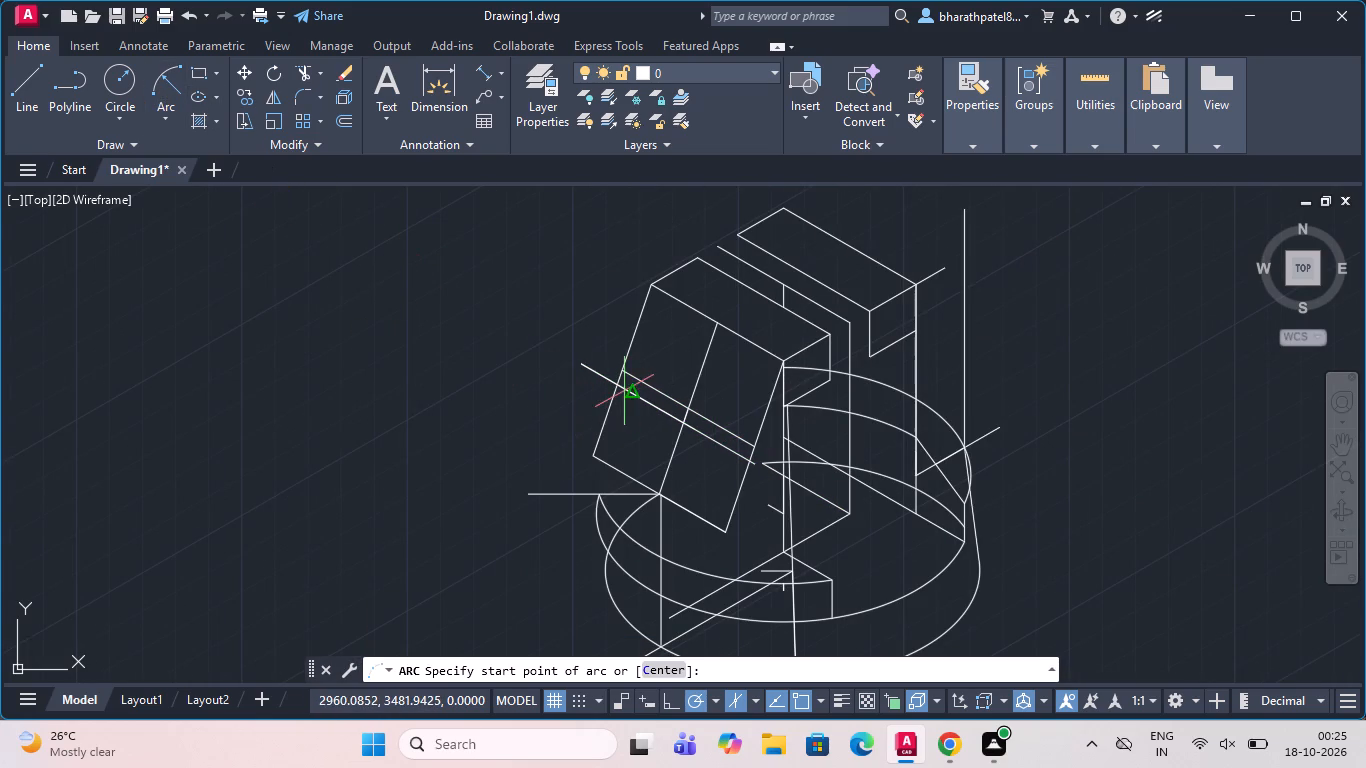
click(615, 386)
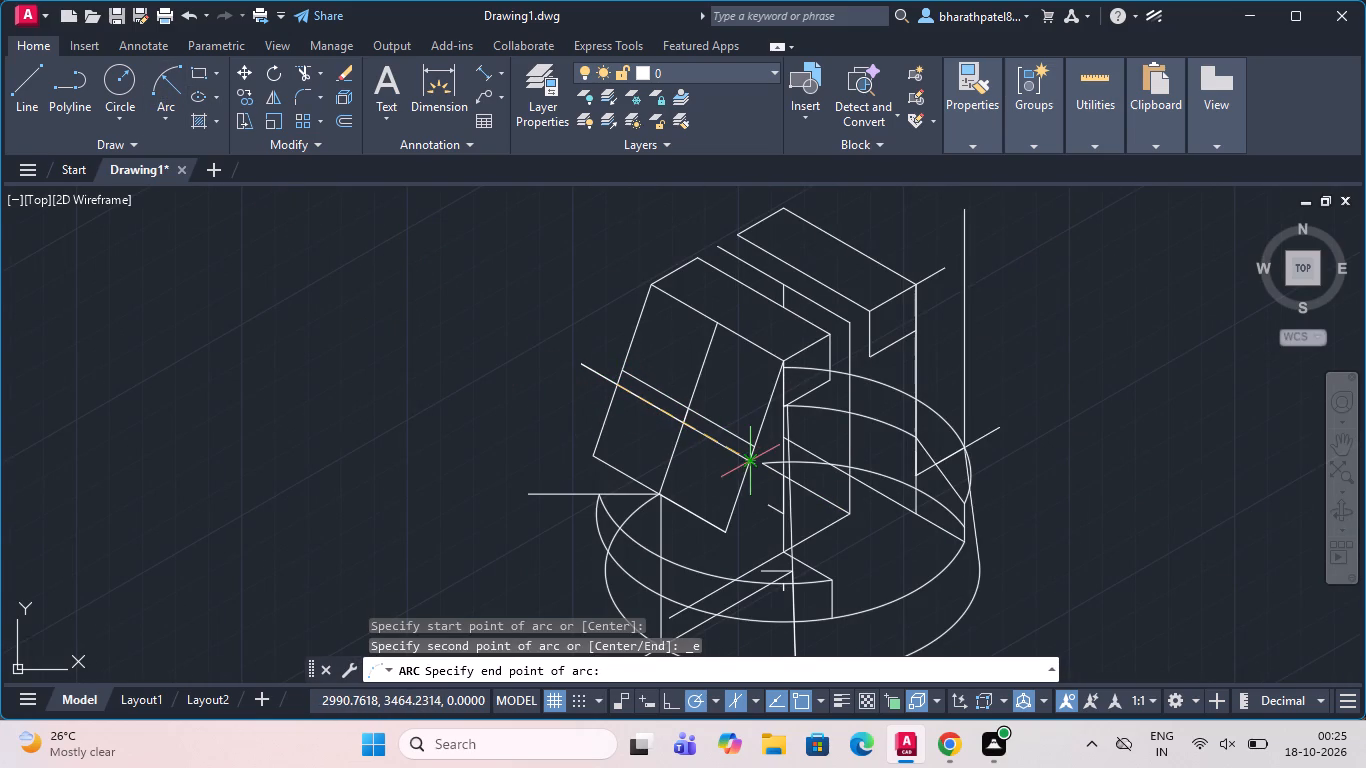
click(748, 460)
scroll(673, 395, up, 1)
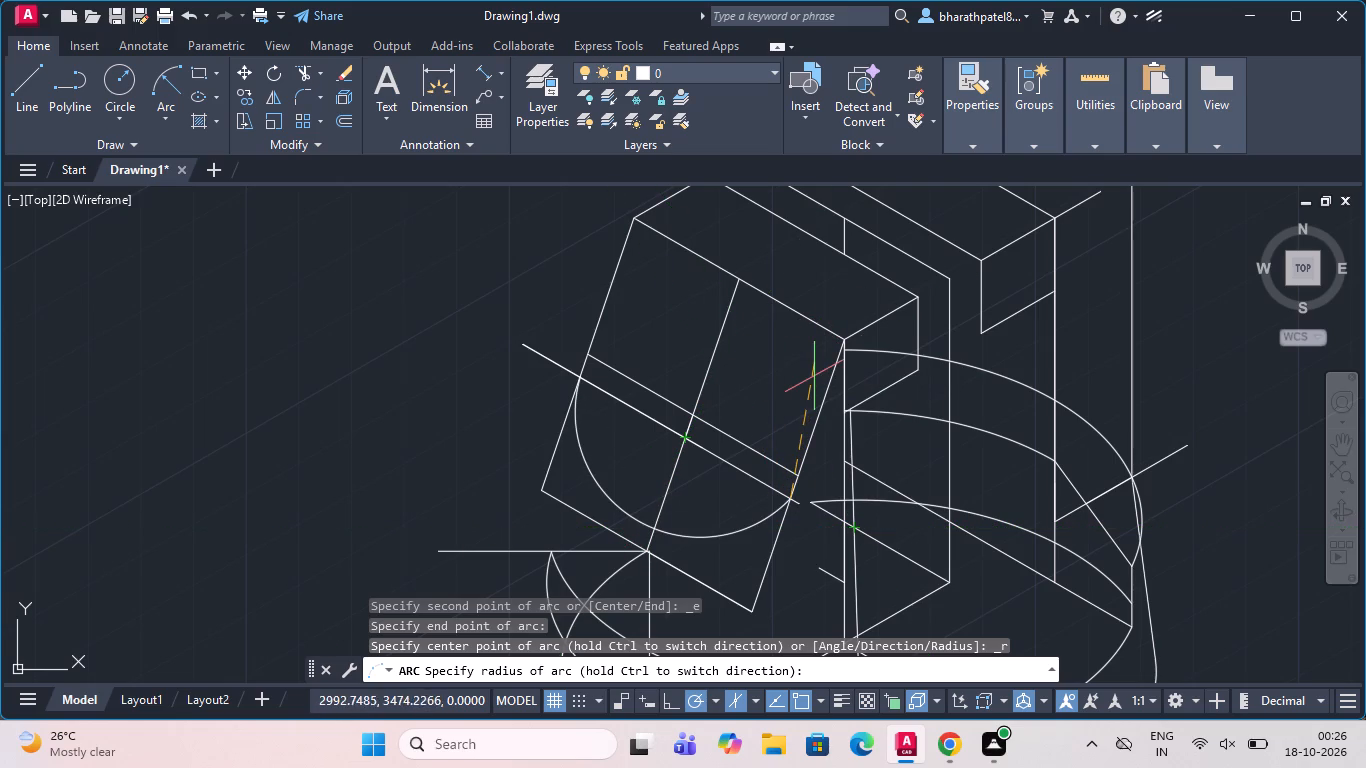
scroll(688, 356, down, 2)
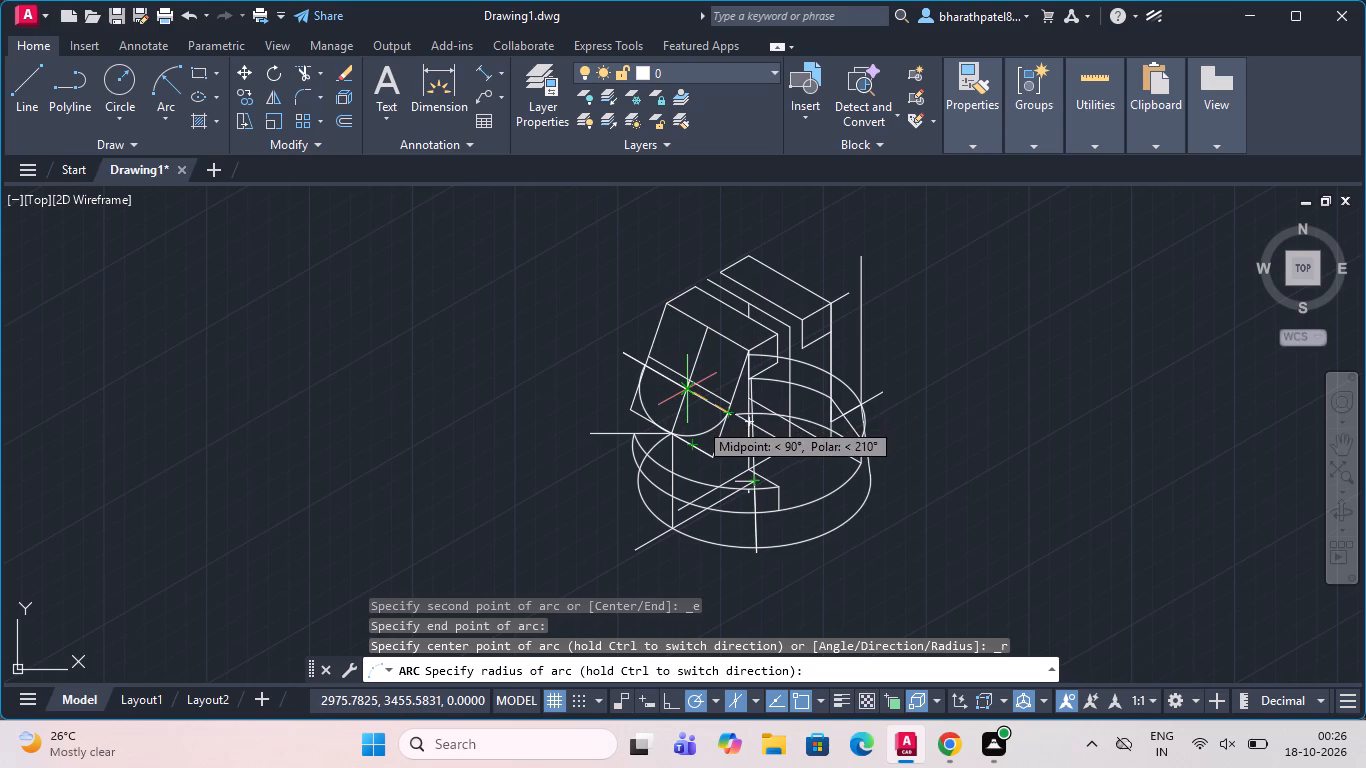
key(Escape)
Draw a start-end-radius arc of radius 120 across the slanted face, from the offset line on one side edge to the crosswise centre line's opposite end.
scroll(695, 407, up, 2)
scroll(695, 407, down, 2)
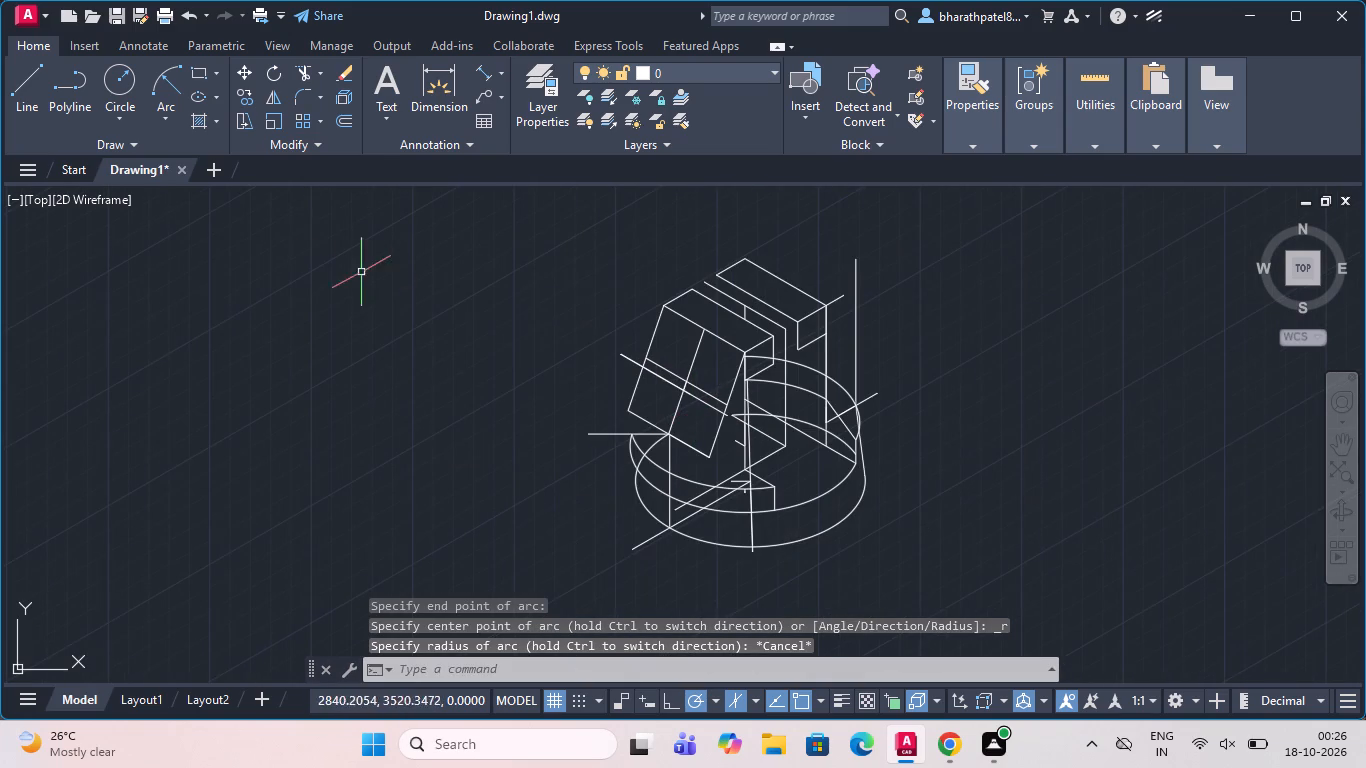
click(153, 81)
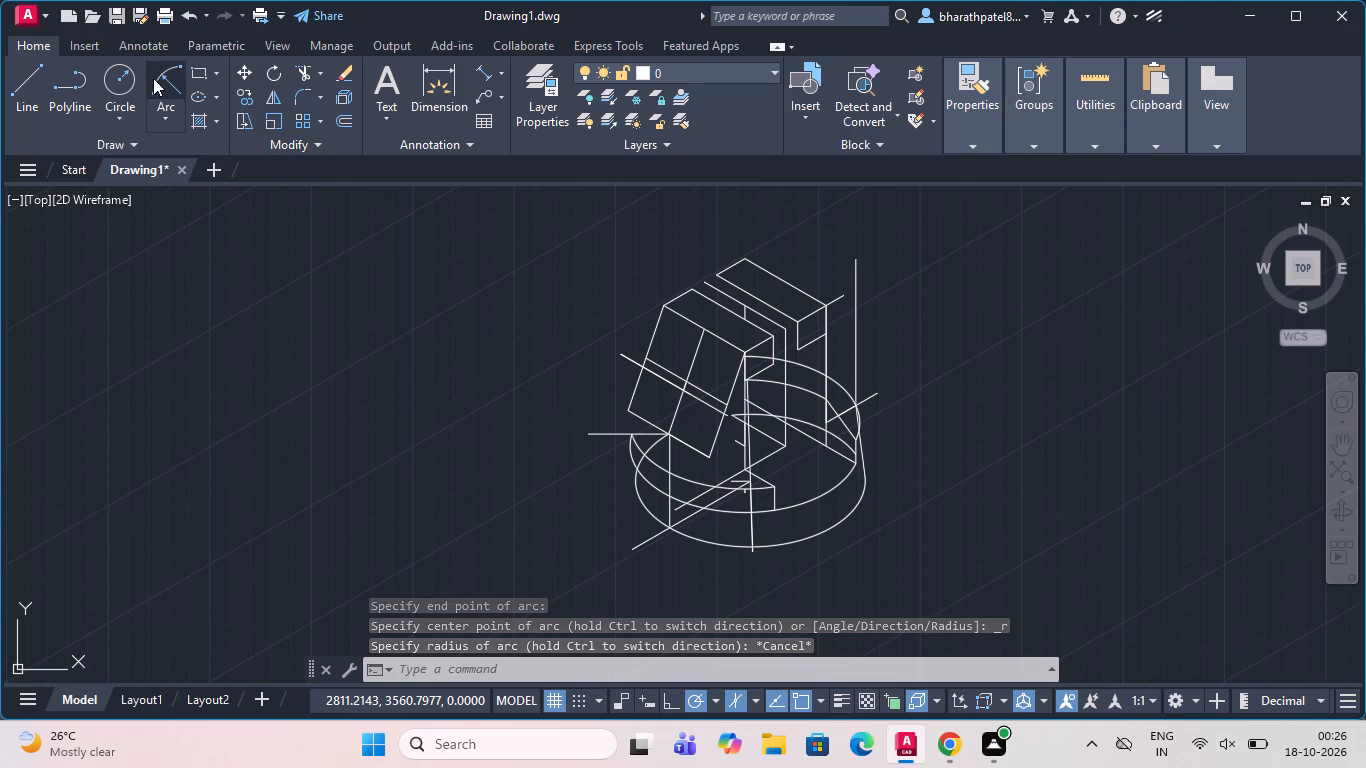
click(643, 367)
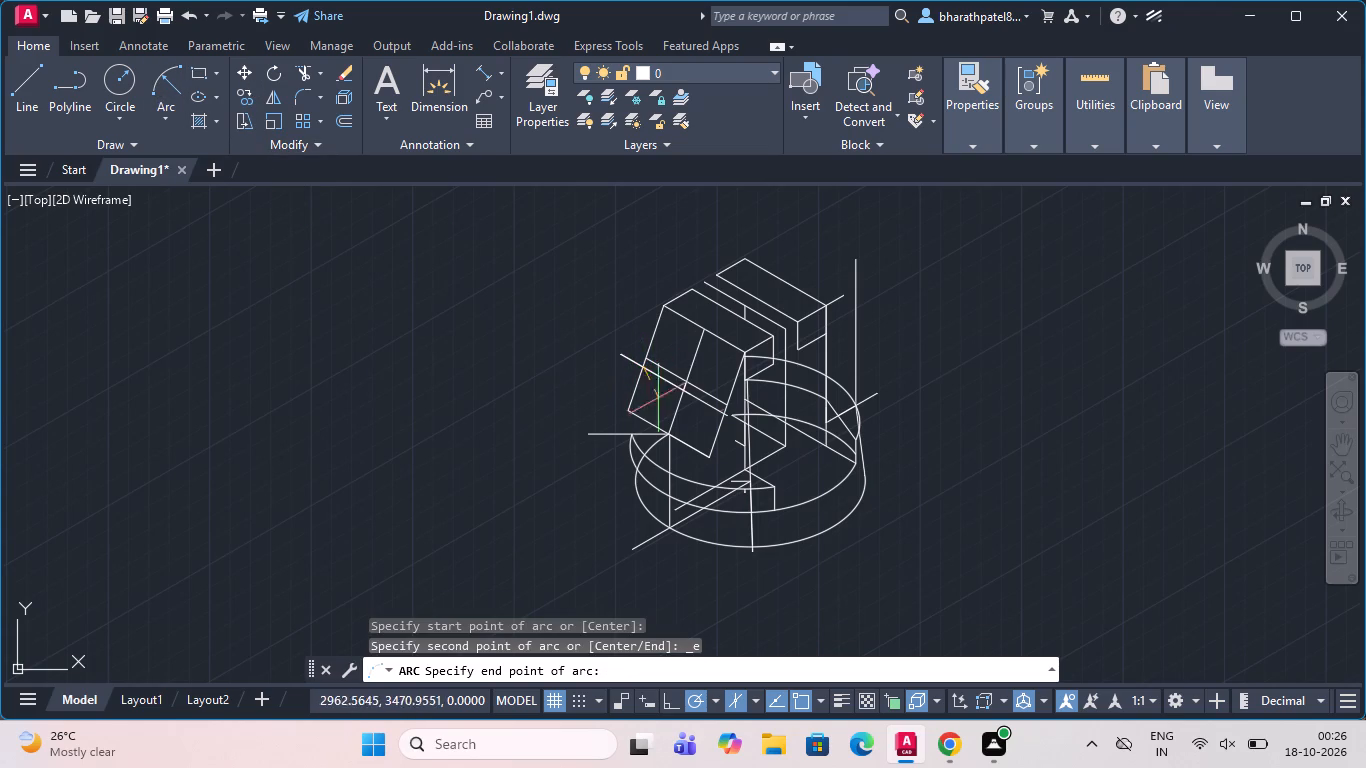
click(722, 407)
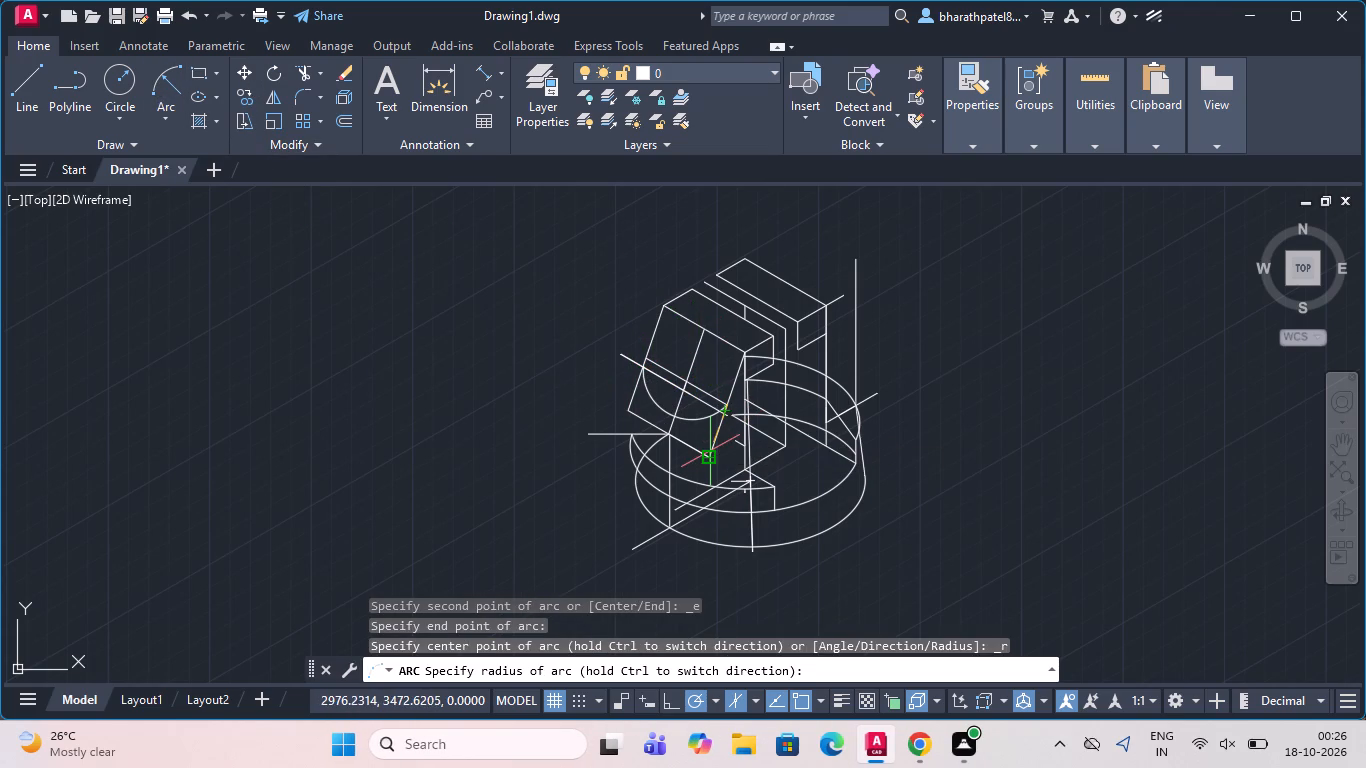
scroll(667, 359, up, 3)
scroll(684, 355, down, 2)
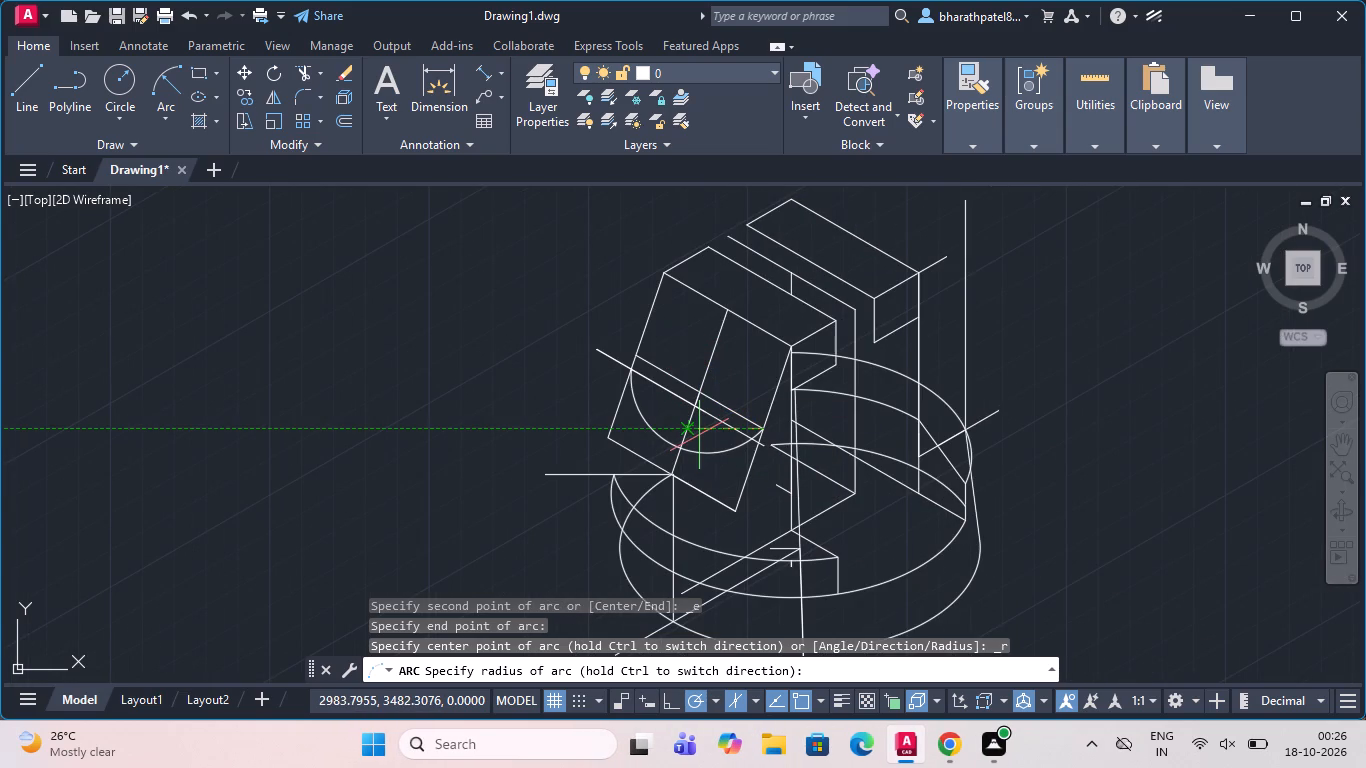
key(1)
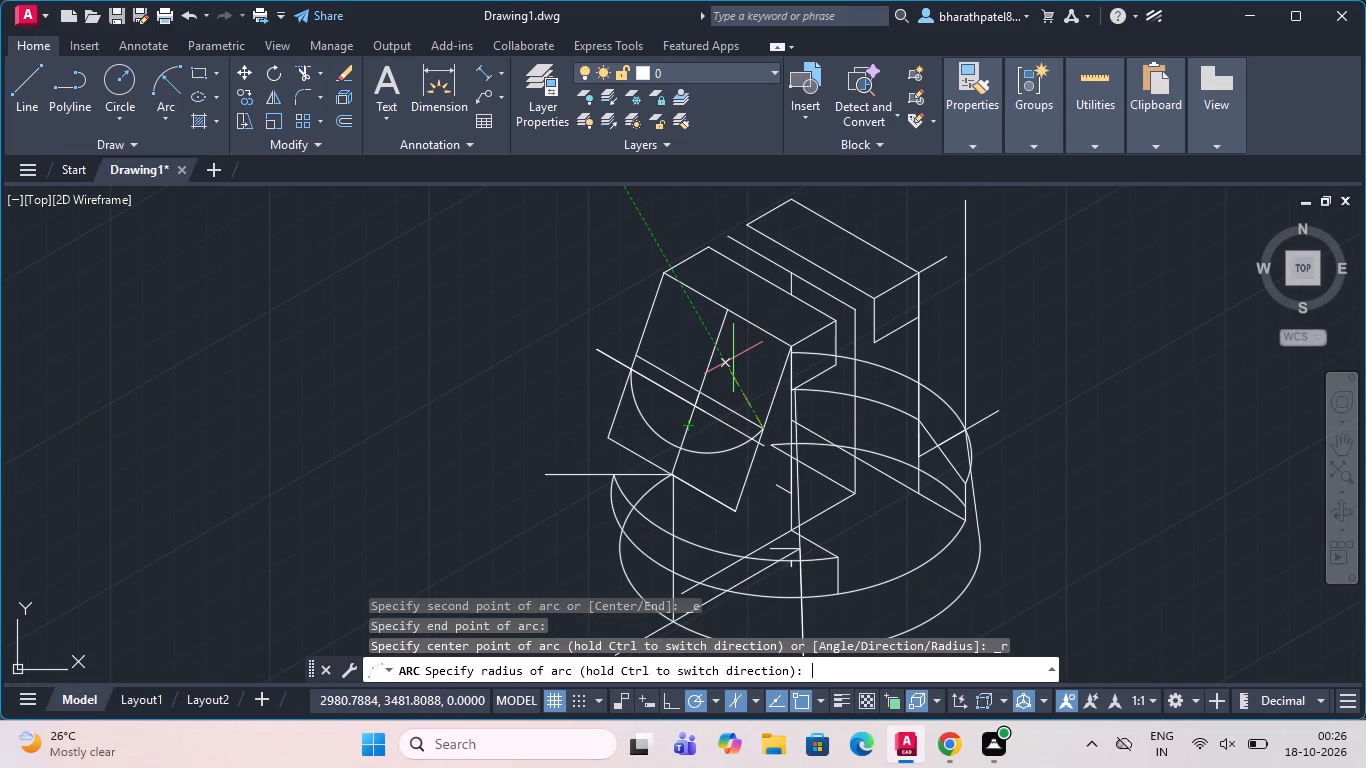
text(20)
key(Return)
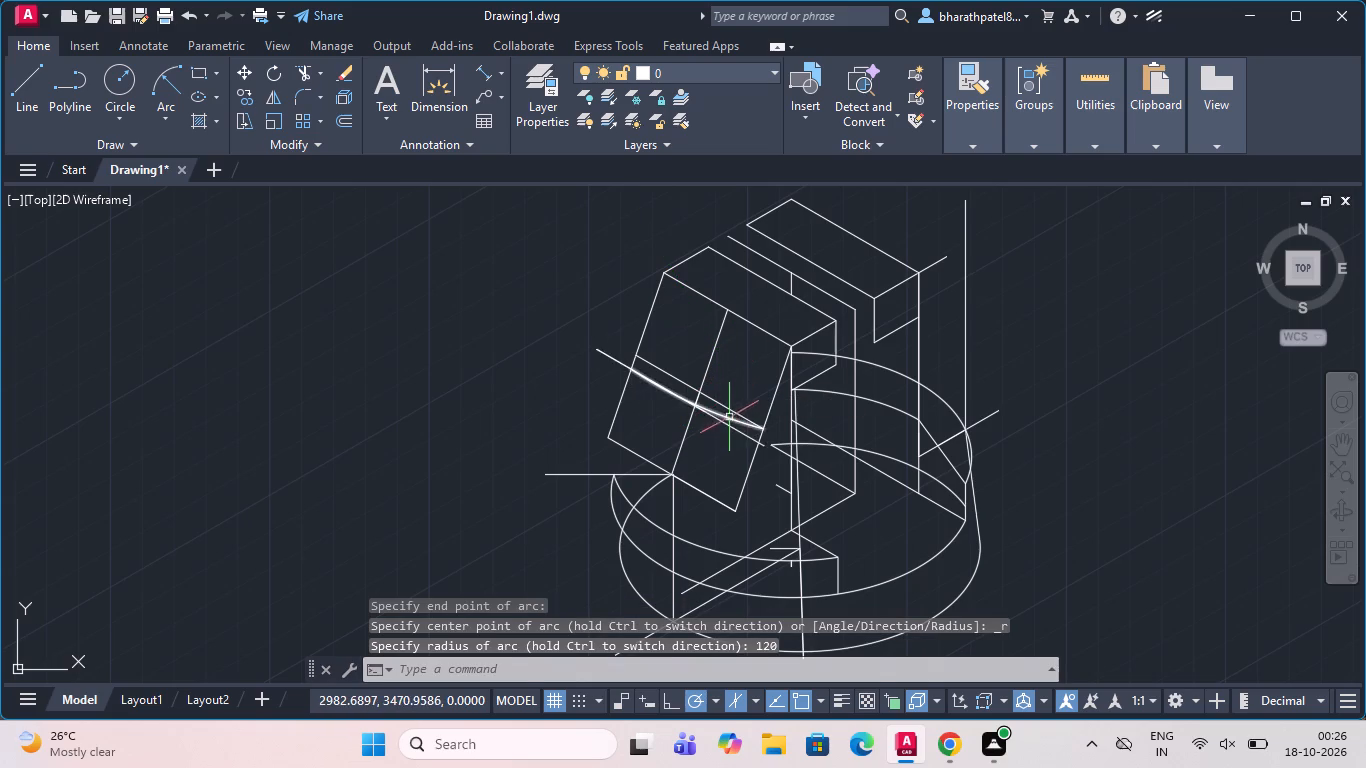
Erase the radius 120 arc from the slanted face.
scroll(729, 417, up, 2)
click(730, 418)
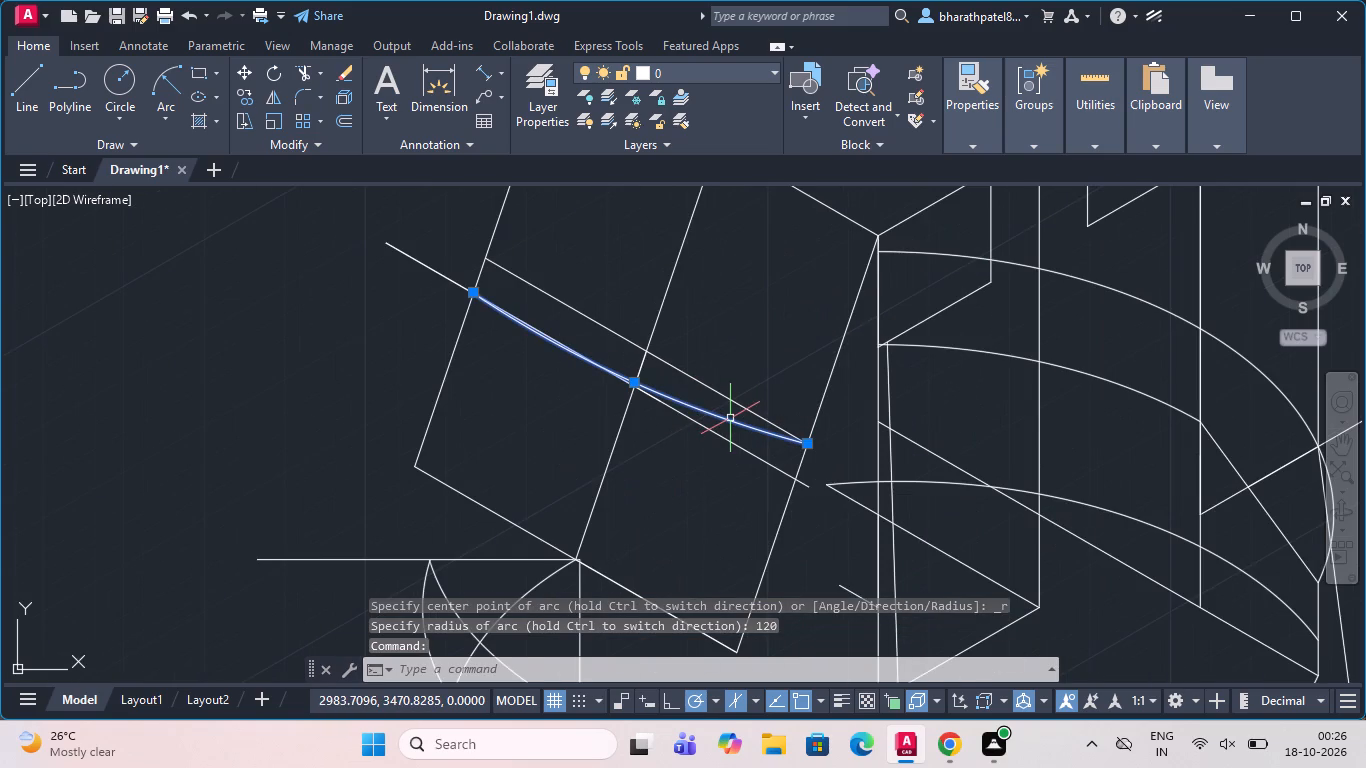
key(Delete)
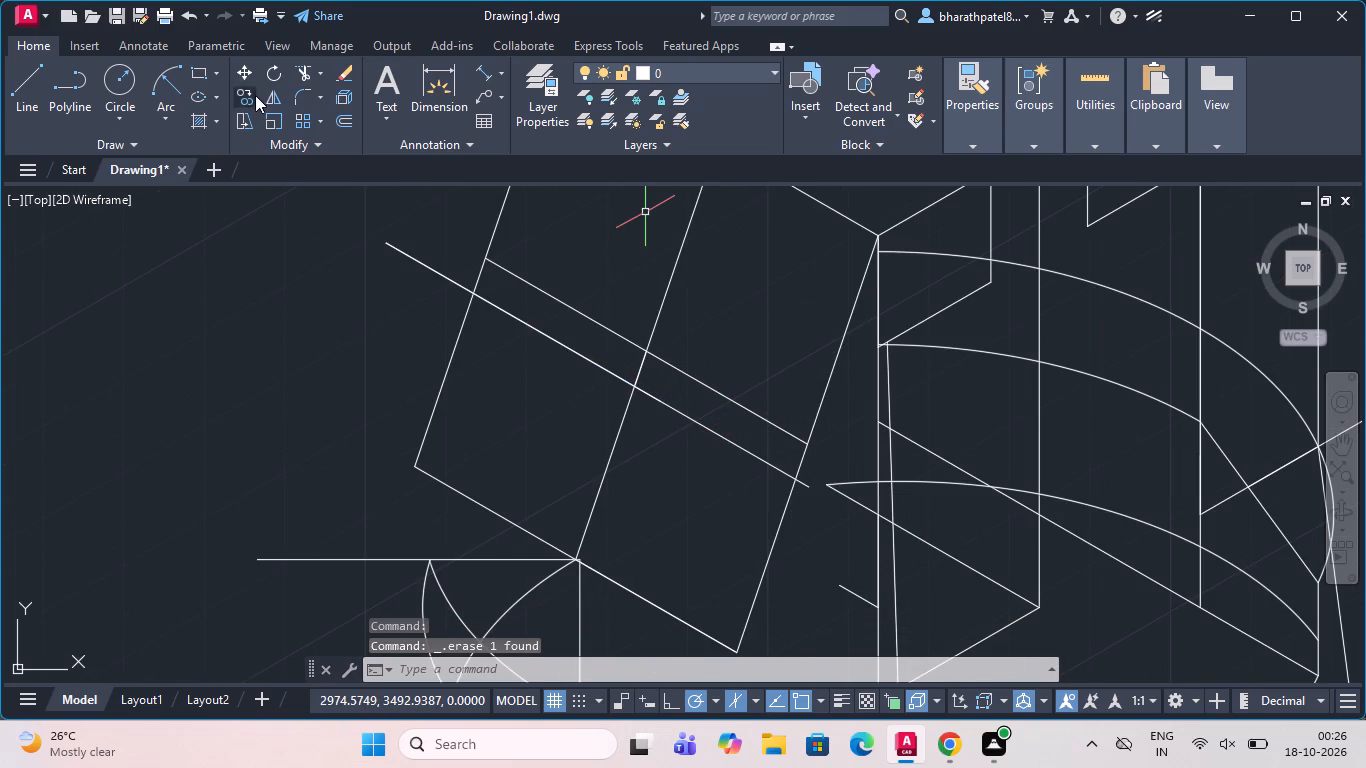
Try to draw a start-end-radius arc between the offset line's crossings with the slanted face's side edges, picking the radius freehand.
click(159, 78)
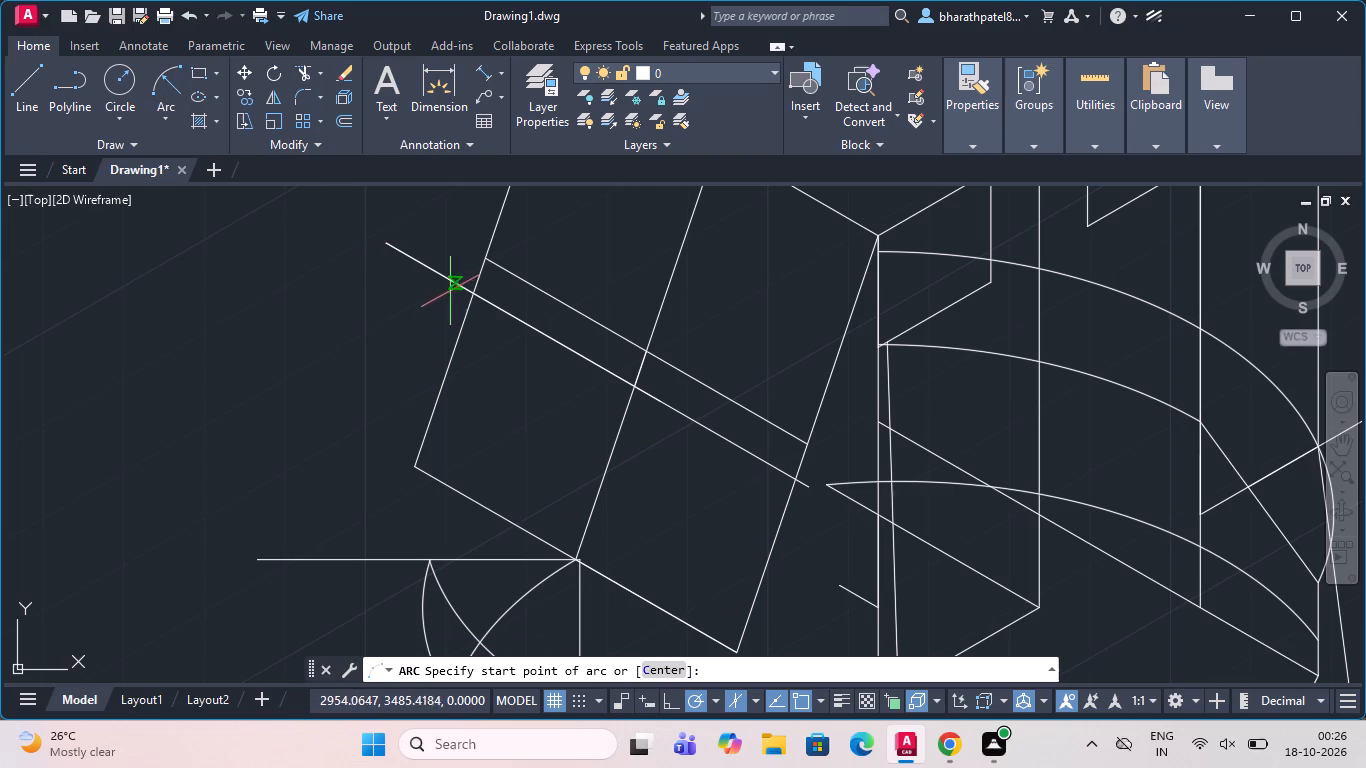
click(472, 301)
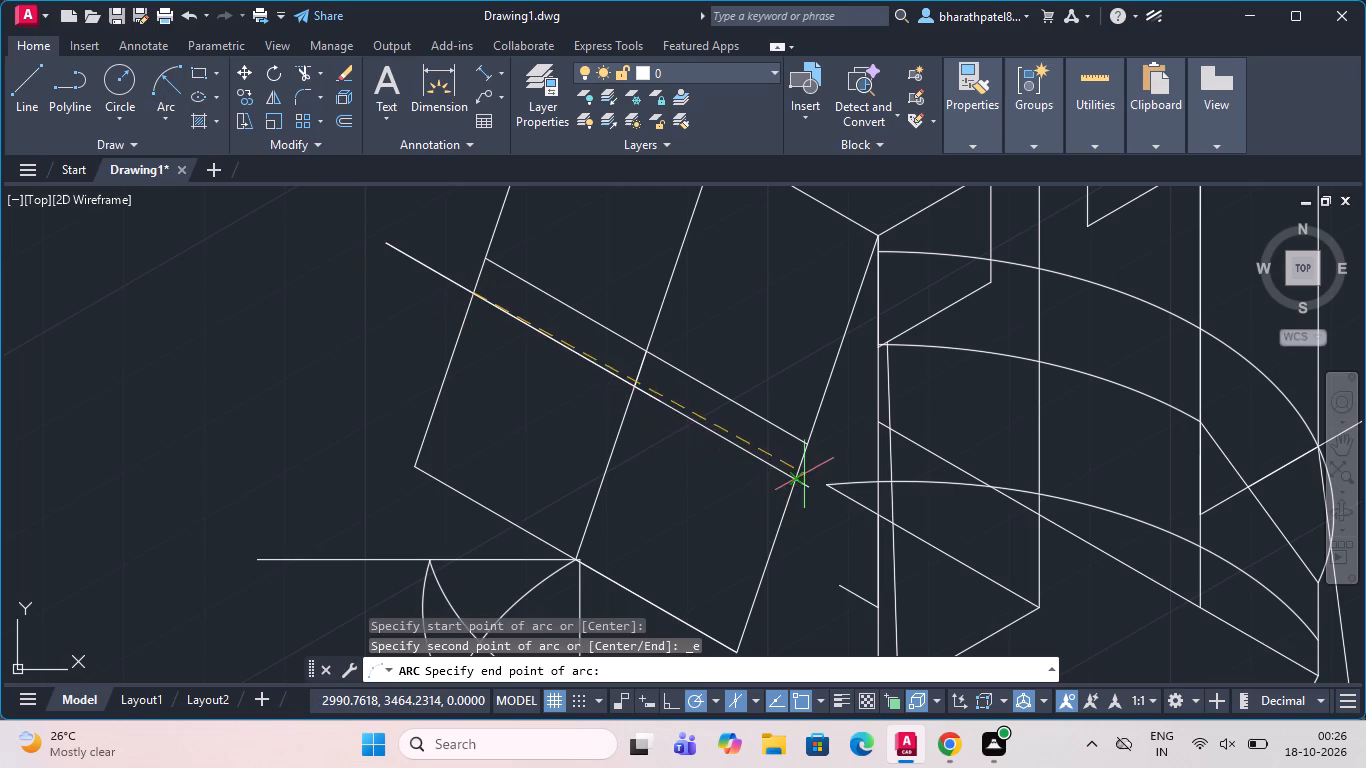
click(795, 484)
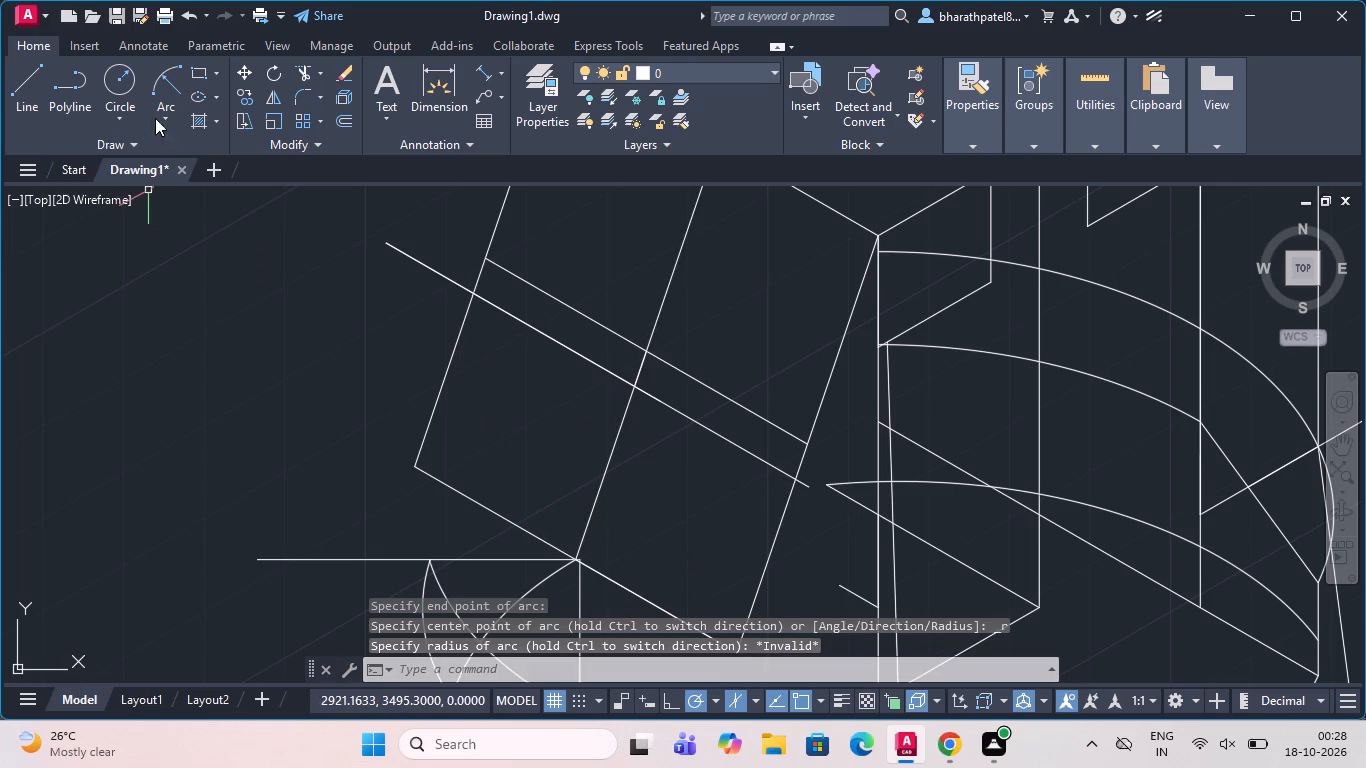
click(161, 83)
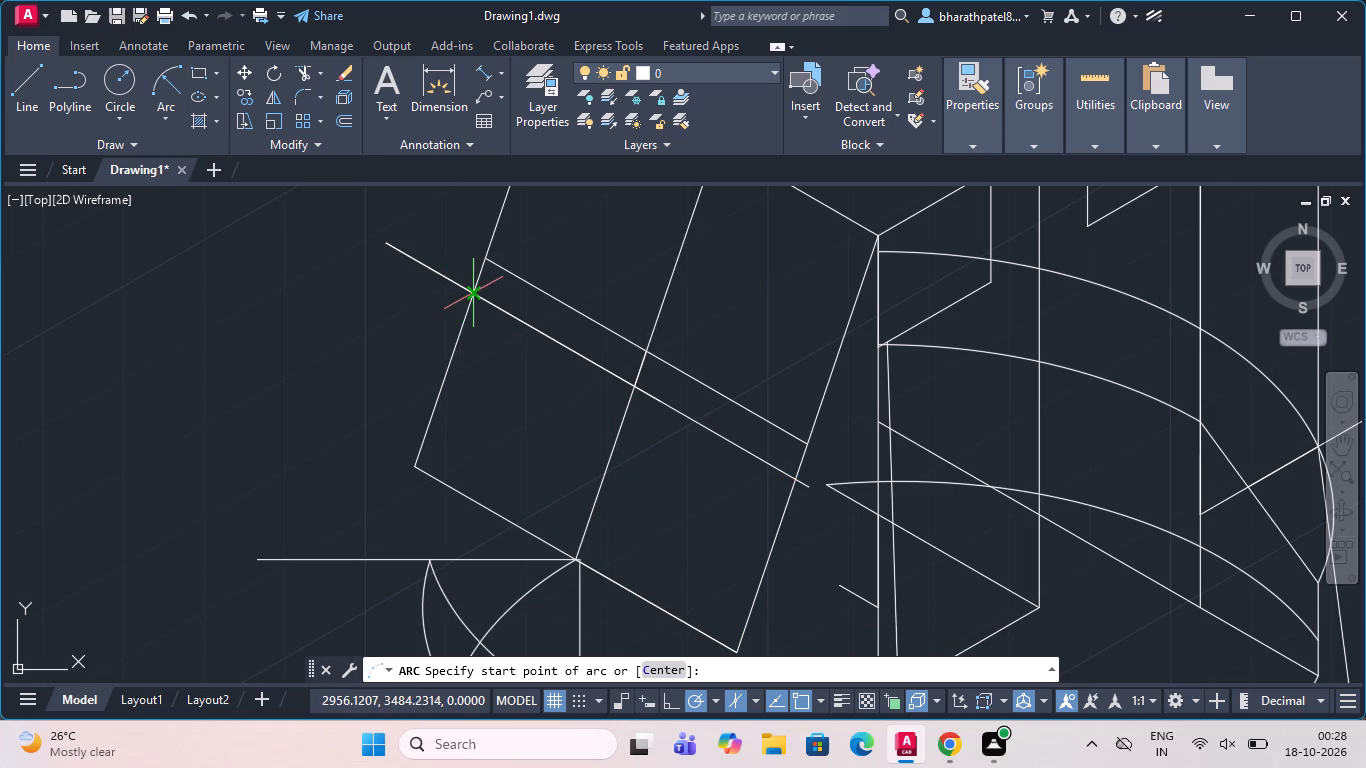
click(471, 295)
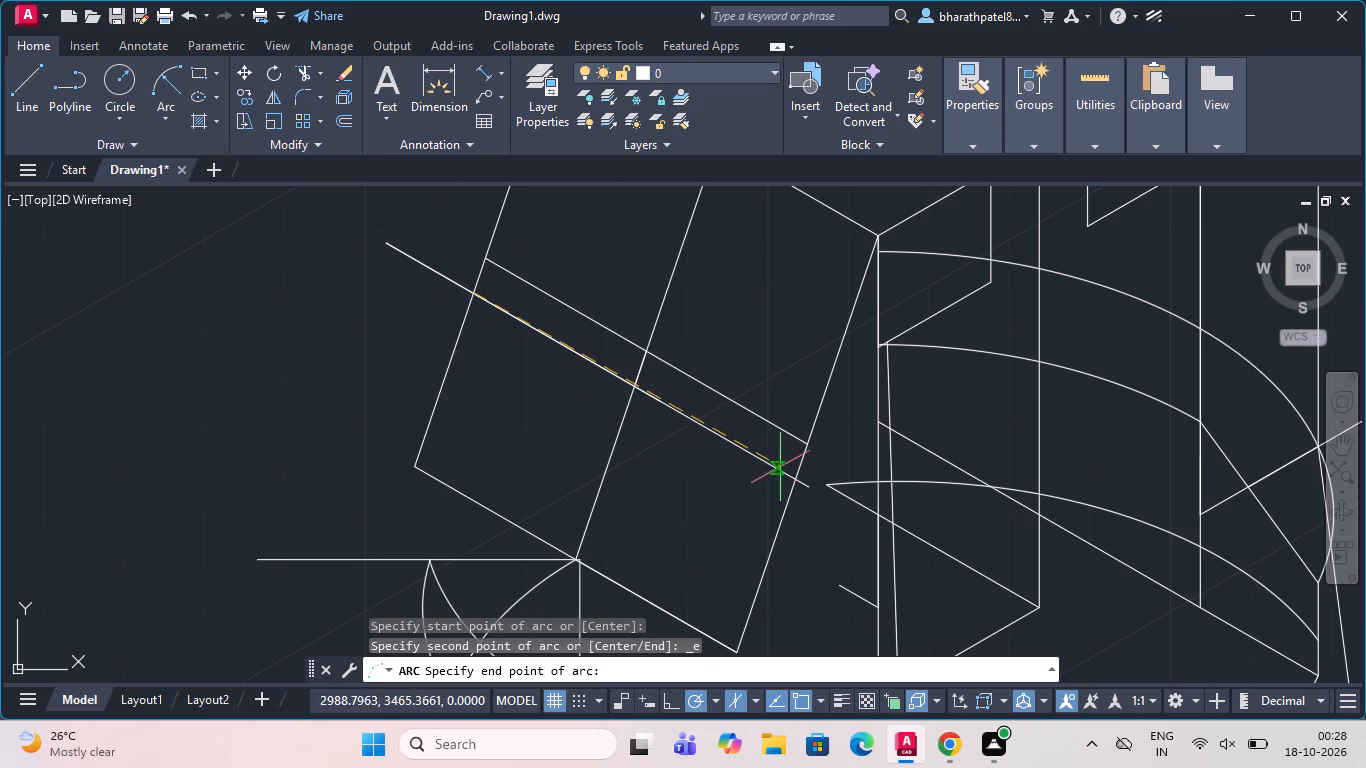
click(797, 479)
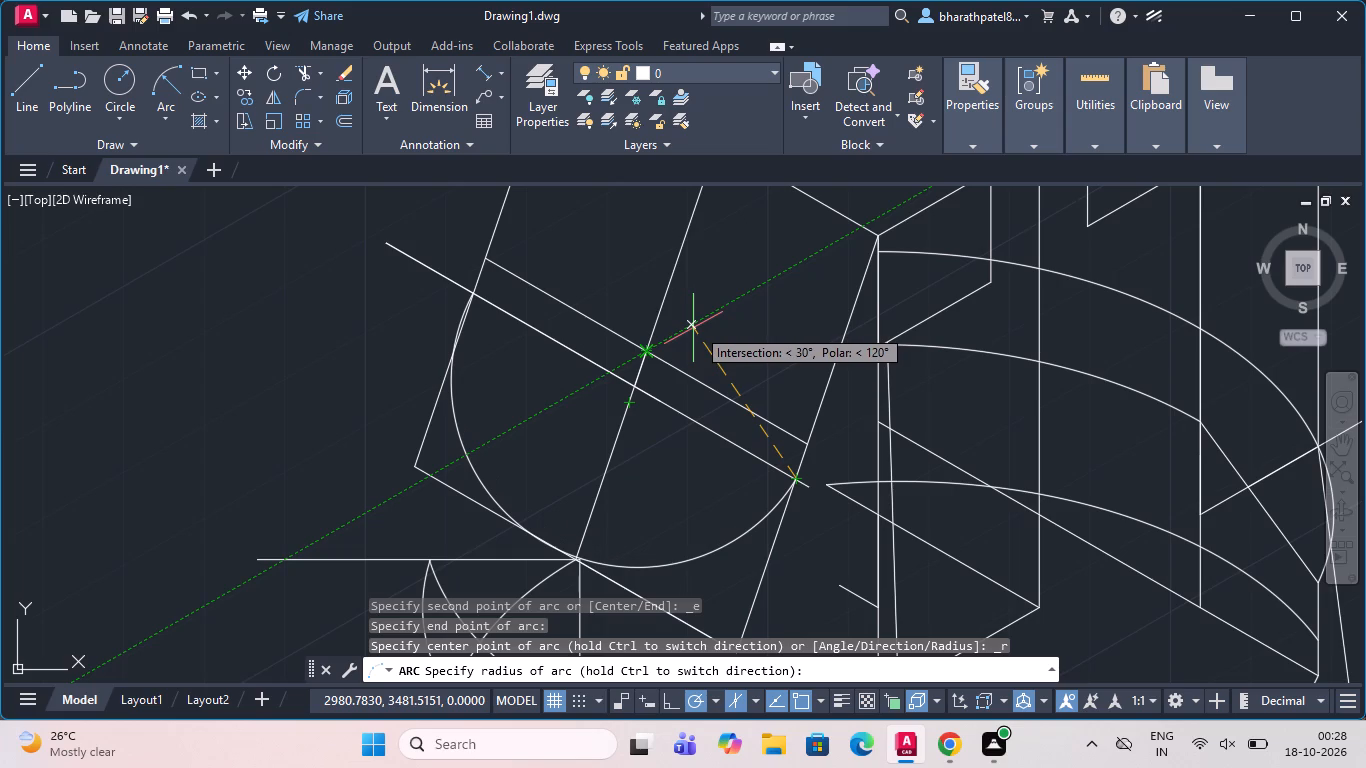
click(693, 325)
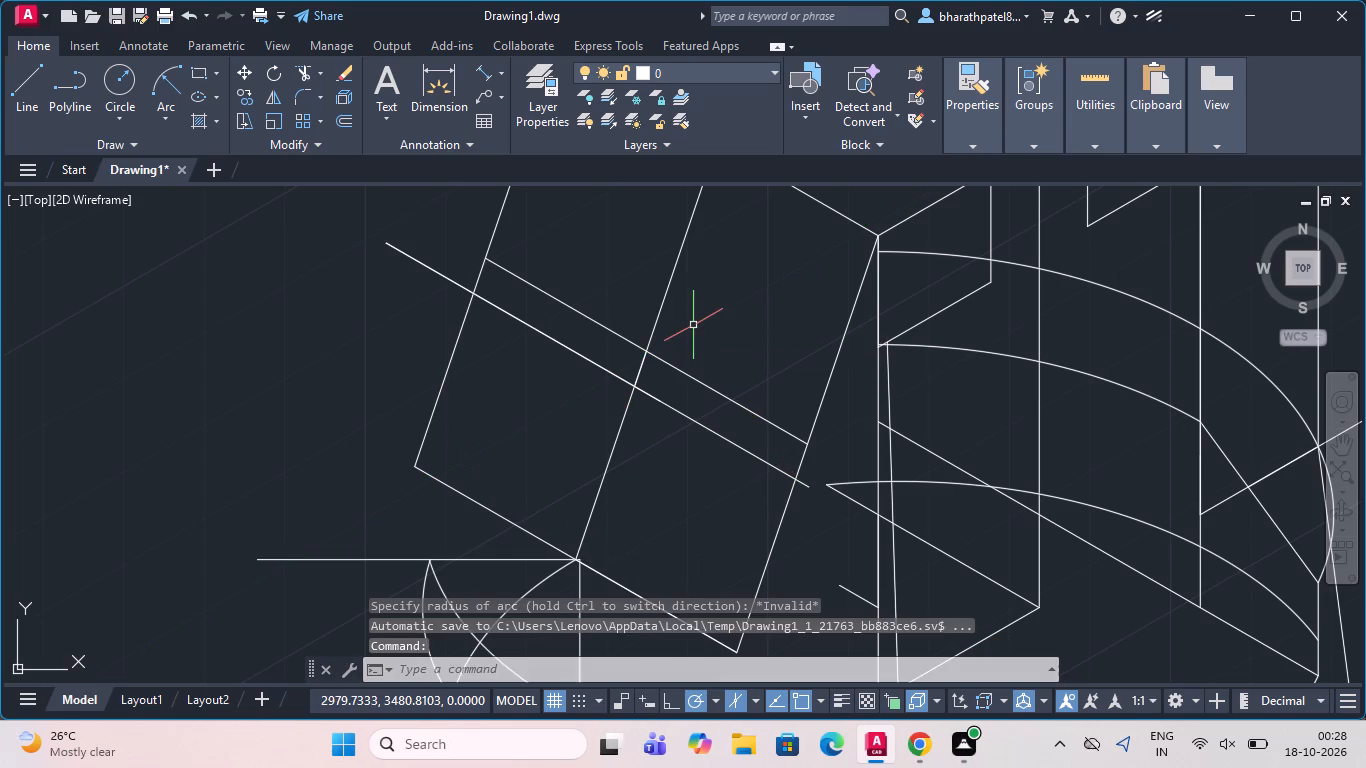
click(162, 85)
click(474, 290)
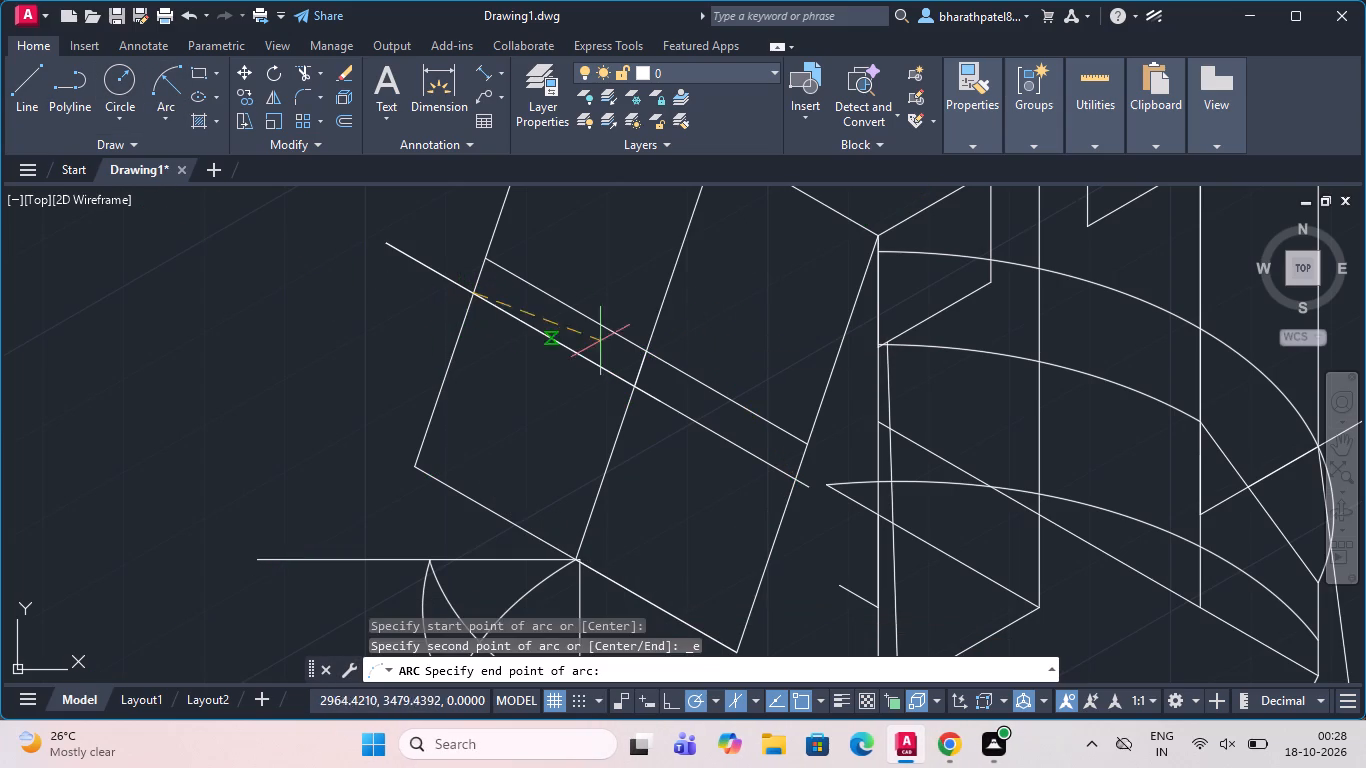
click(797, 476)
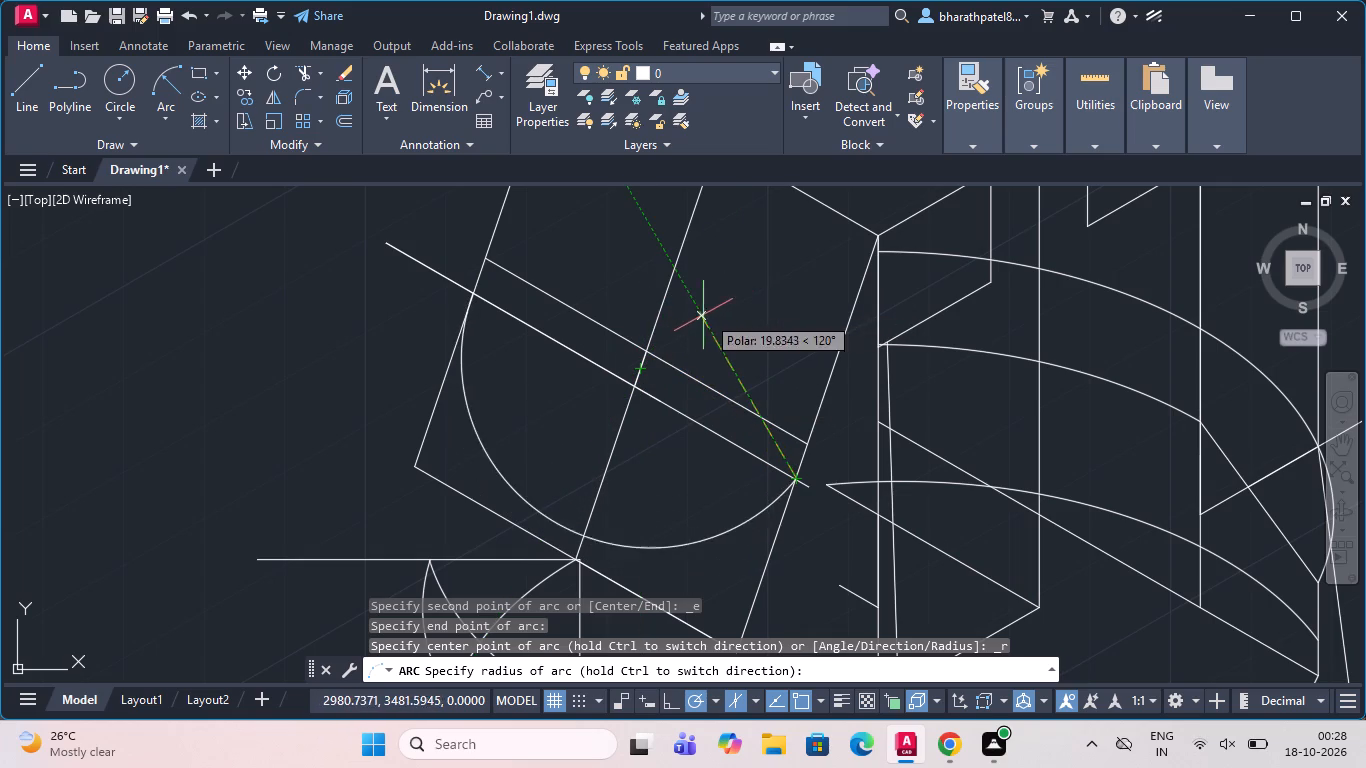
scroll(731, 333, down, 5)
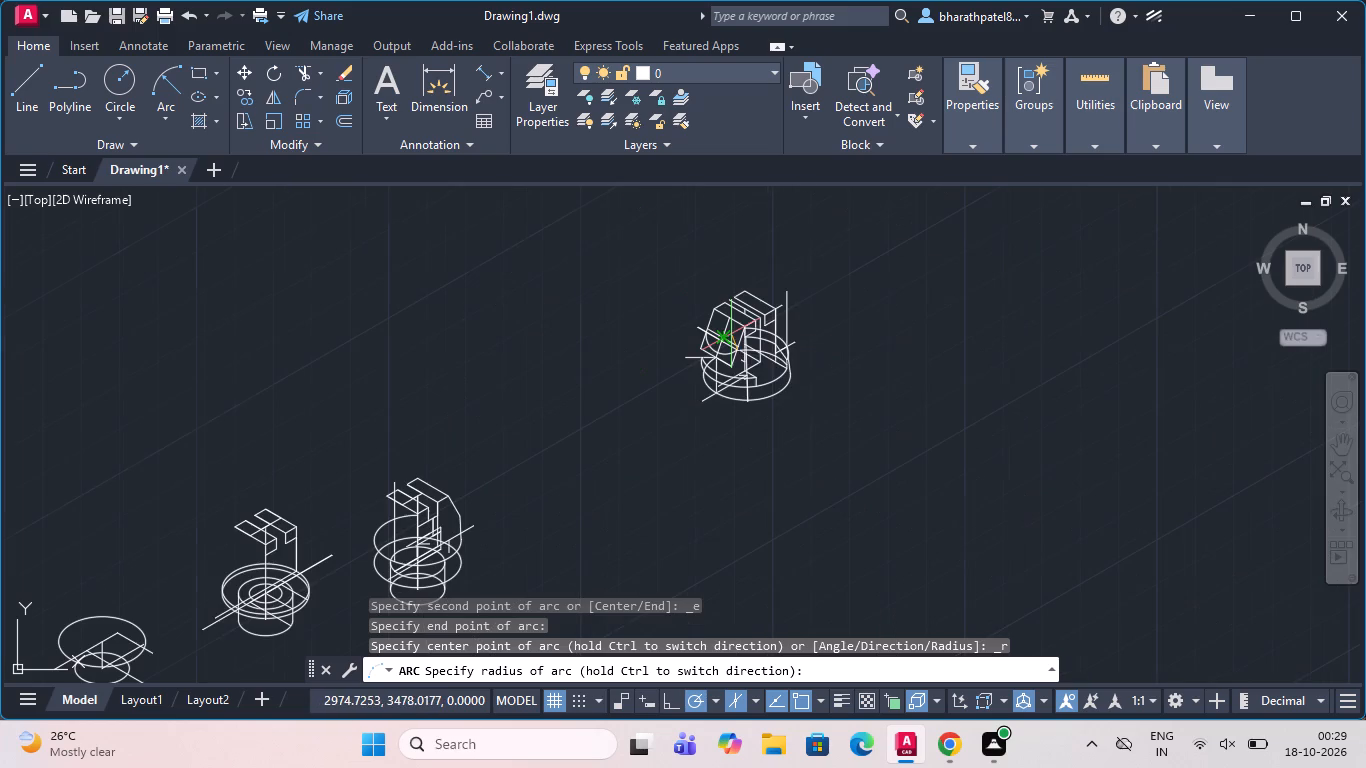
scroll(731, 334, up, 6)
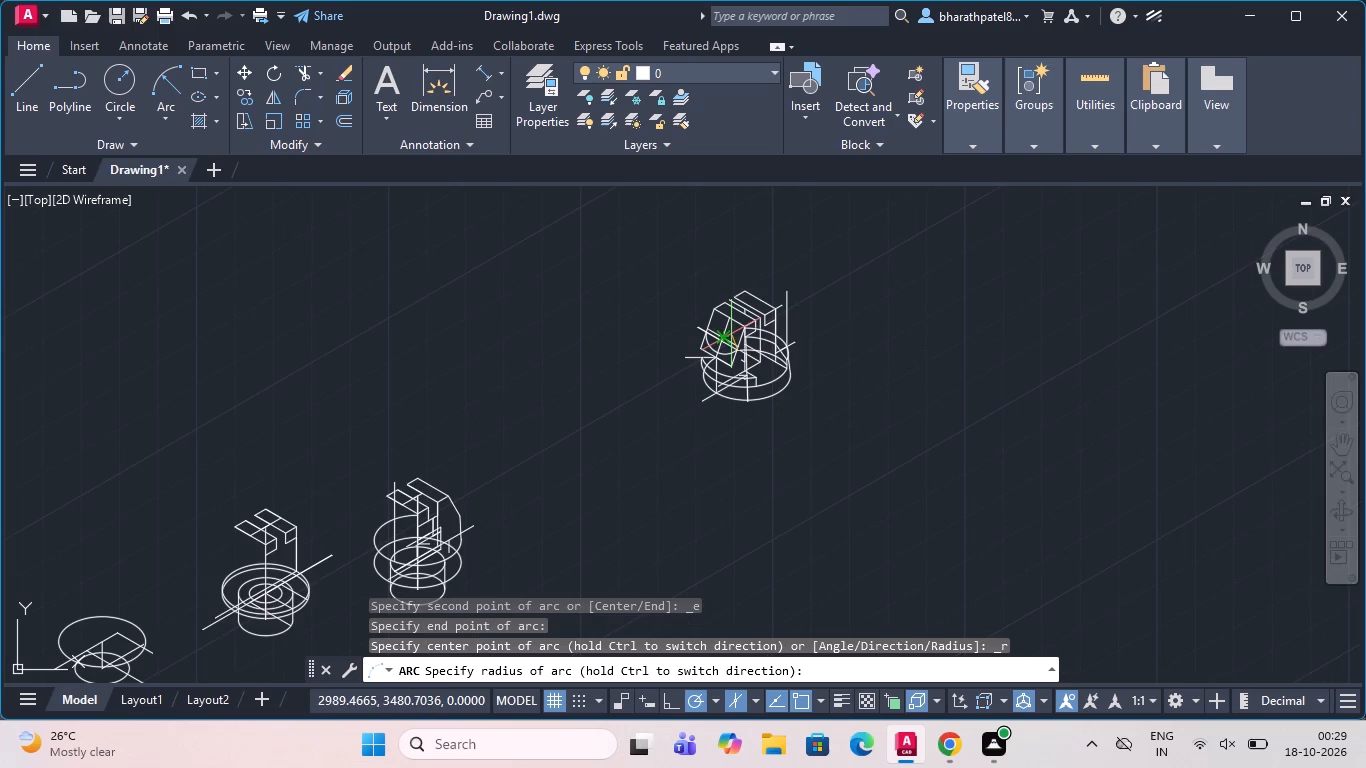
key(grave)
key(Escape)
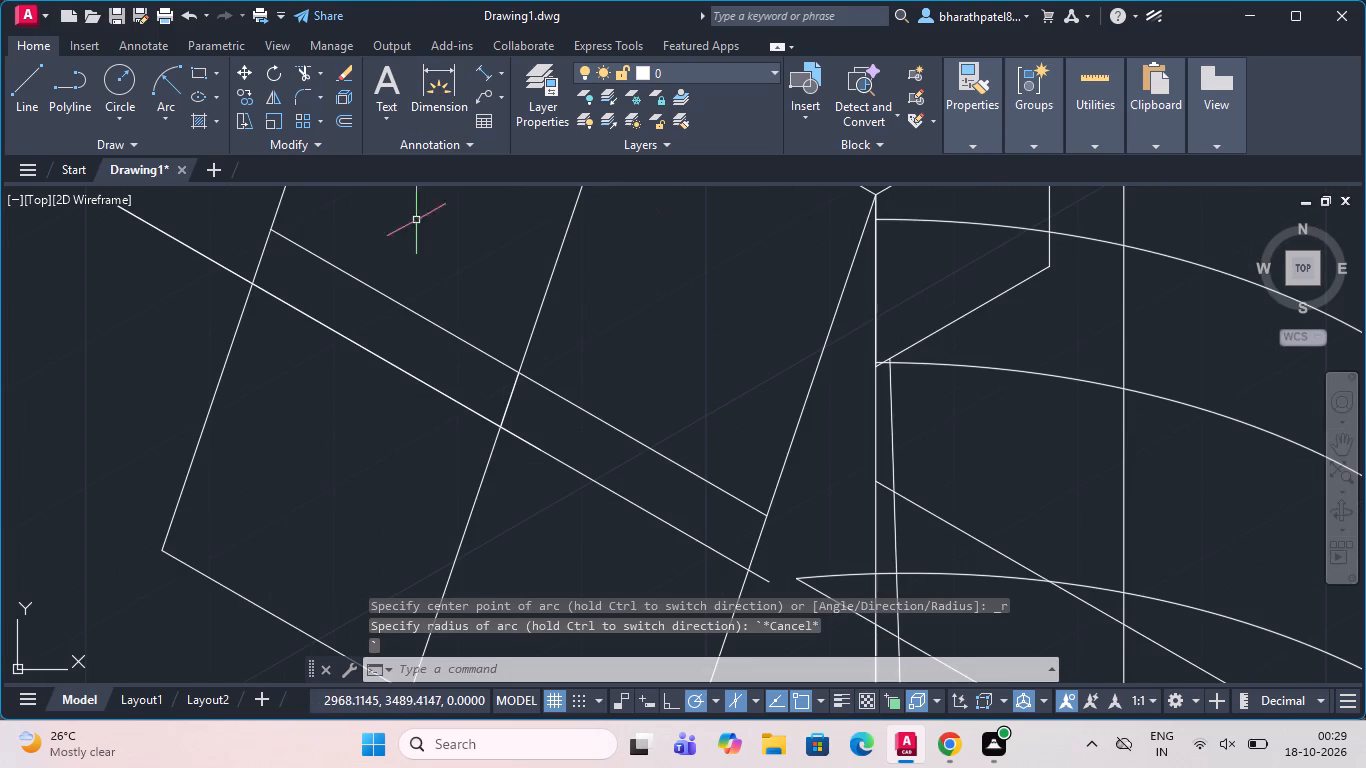
Trim the offset line's overhanging ends back to both side edges of the slanted face.
scroll(624, 301, down, 3)
scroll(559, 306, up, 2)
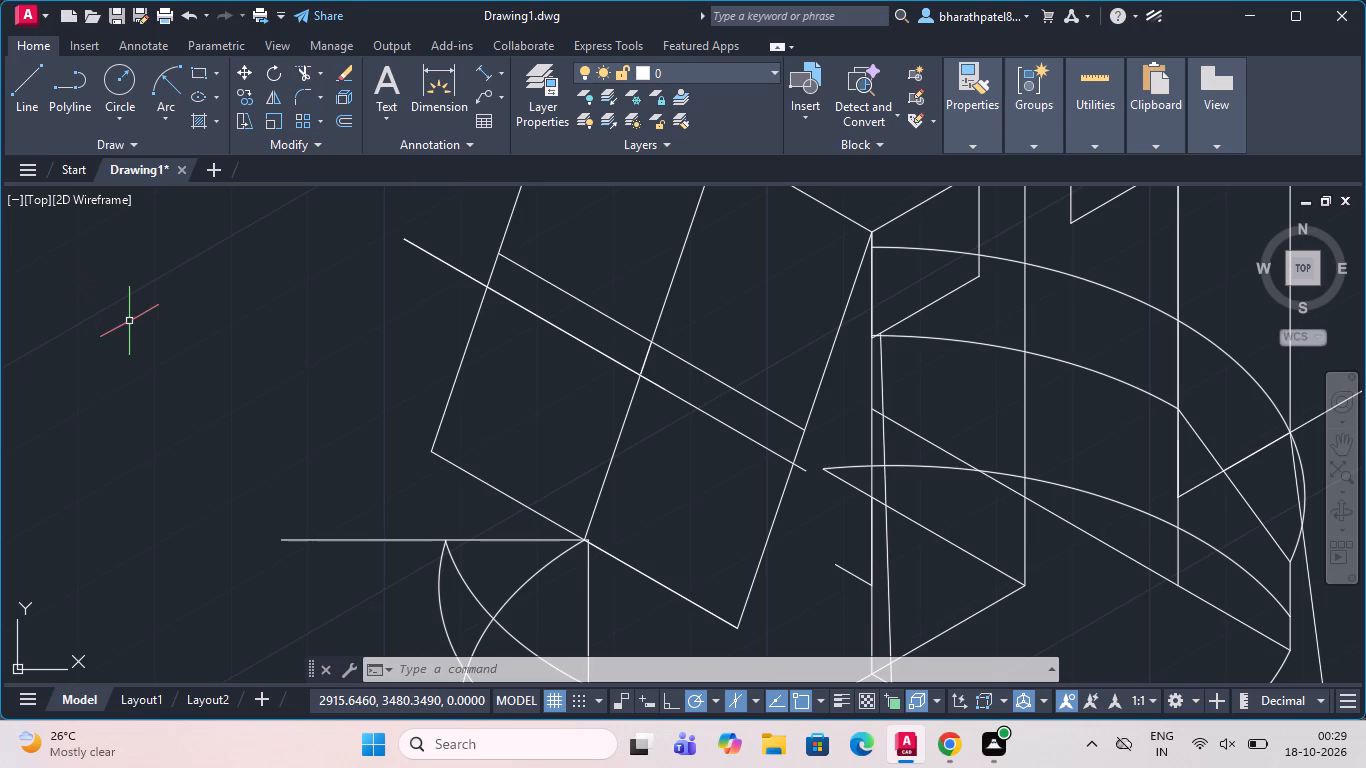
scroll(160, 354, down, 1)
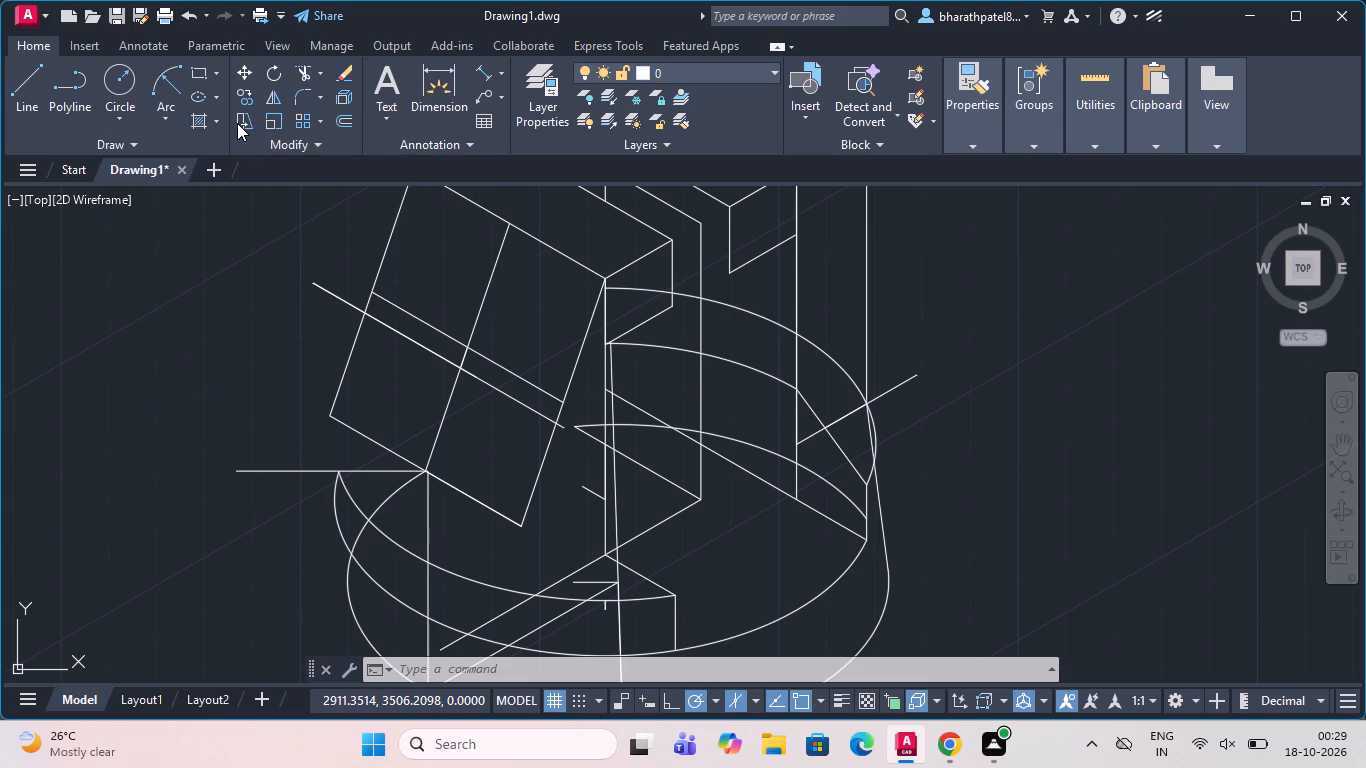
click(302, 72)
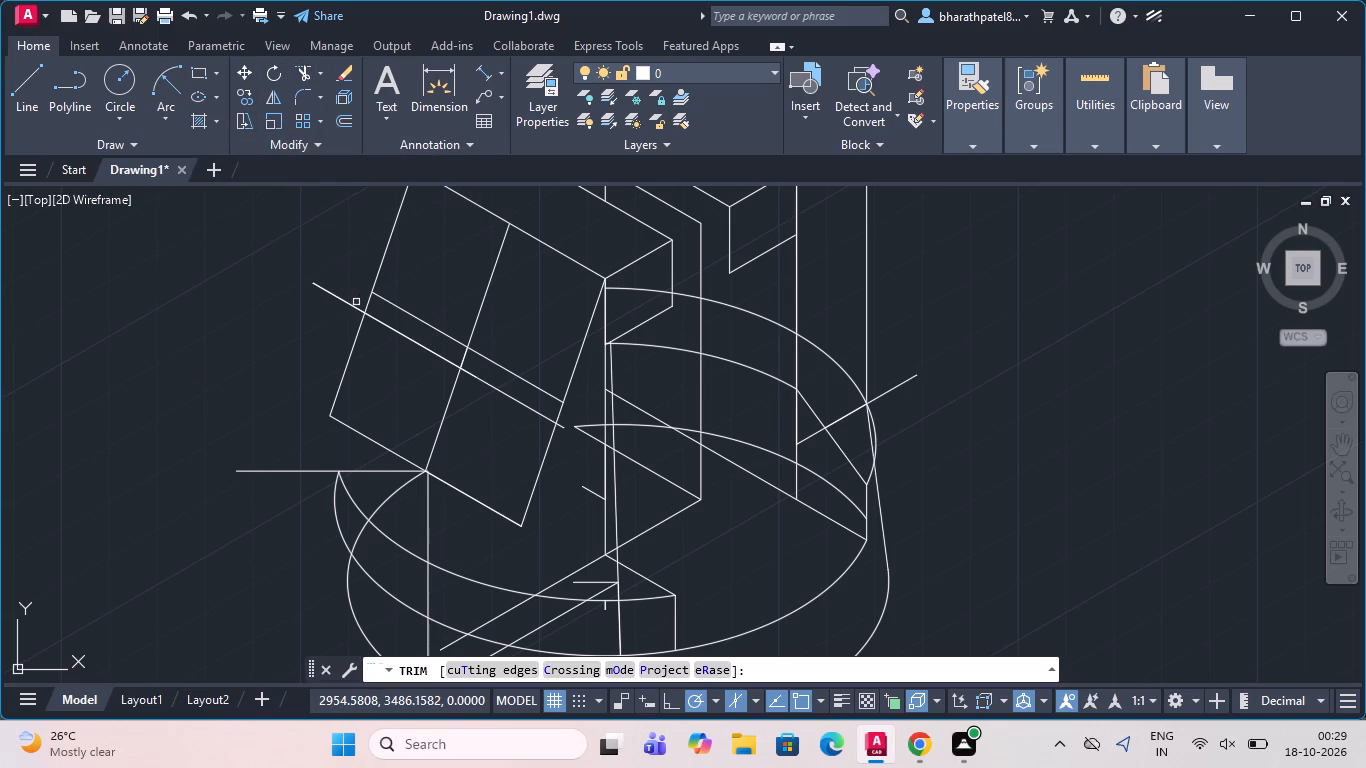
click(349, 305)
click(348, 299)
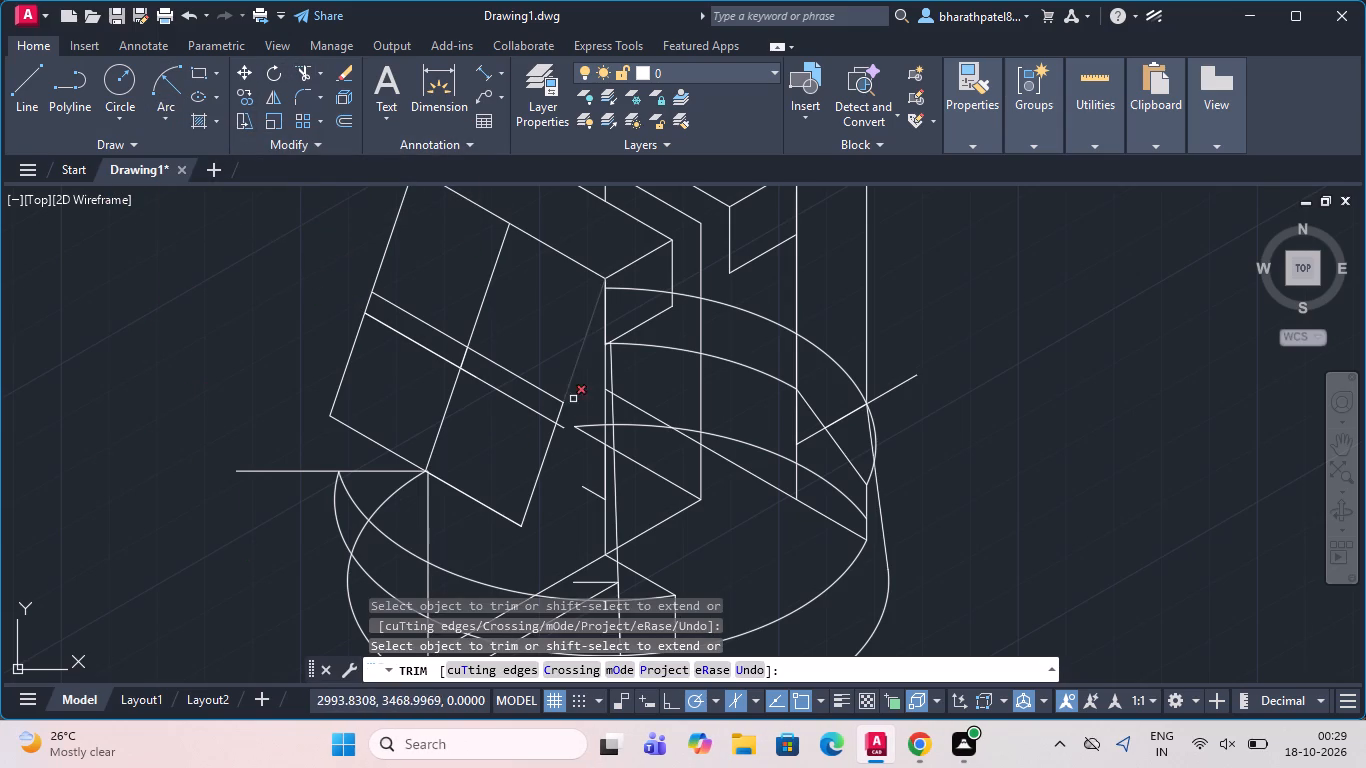
click(563, 430)
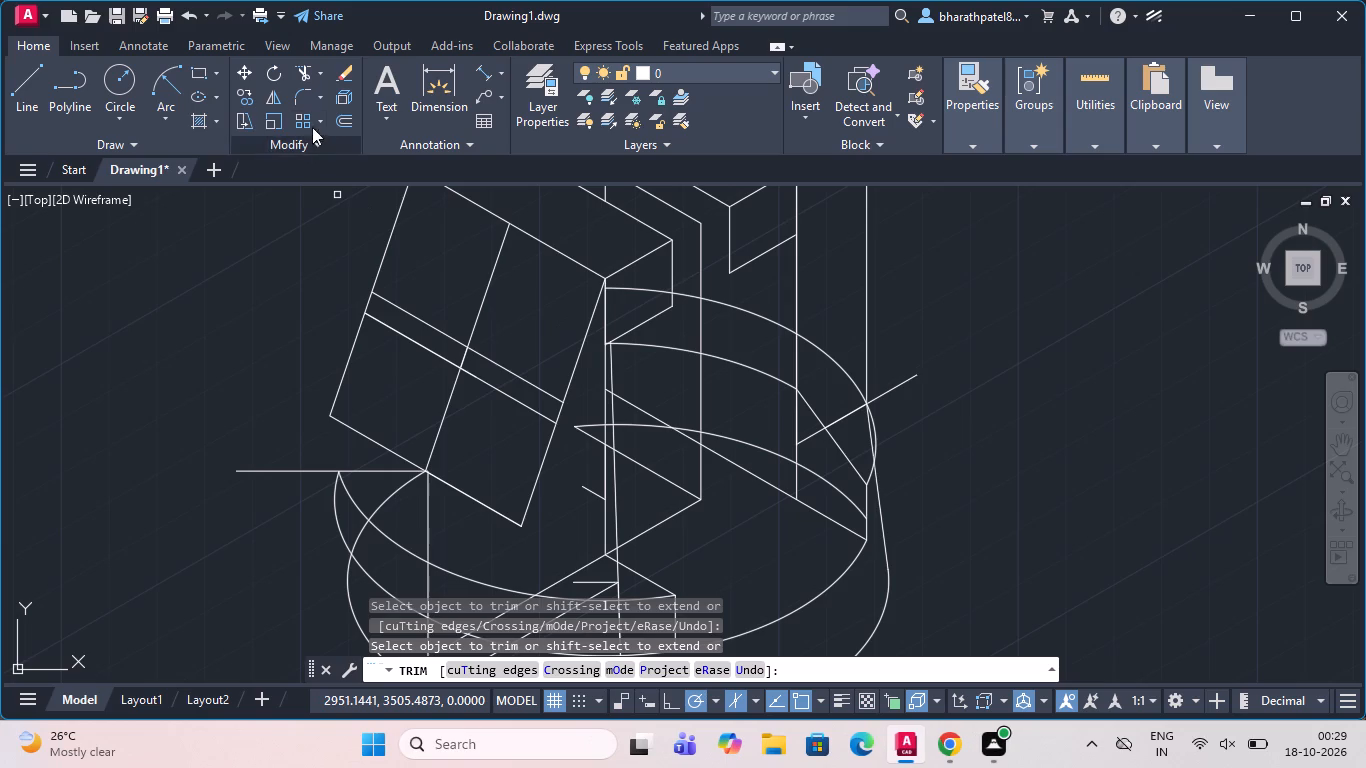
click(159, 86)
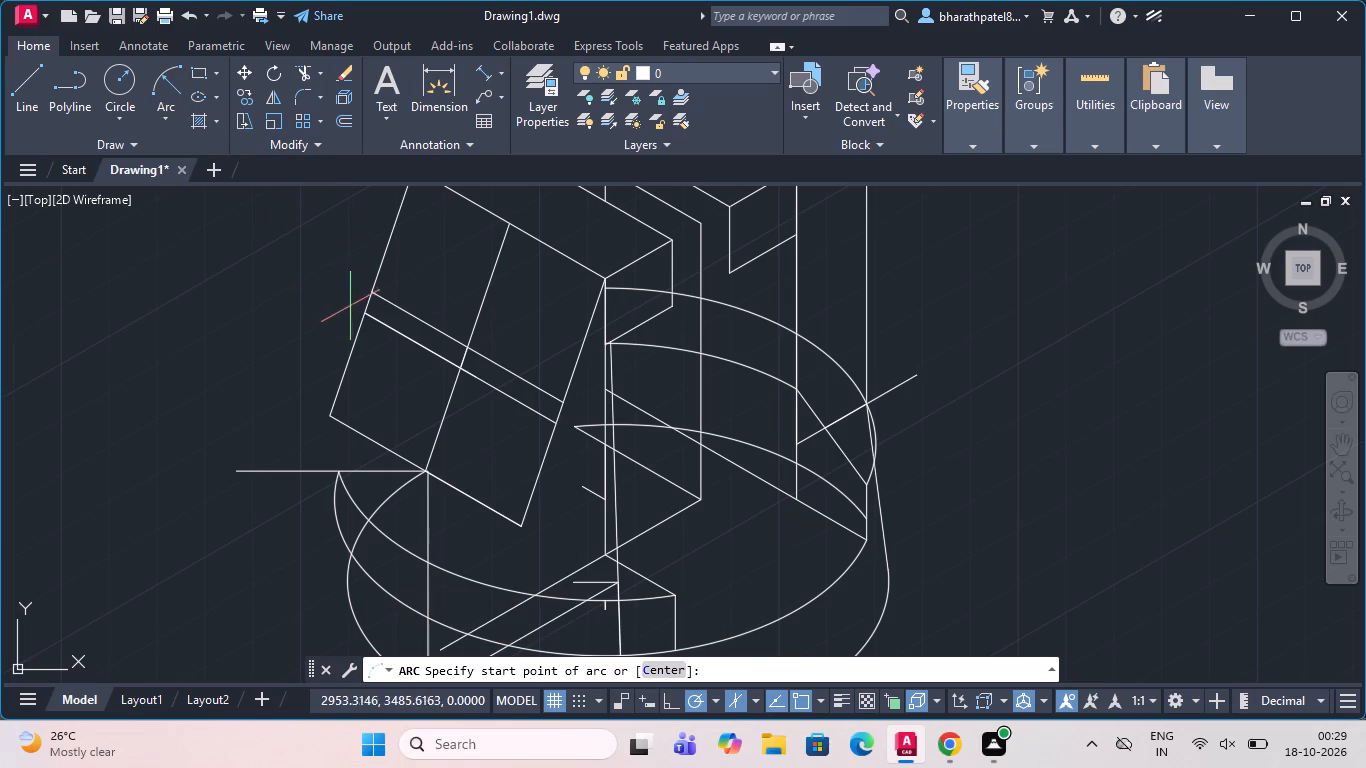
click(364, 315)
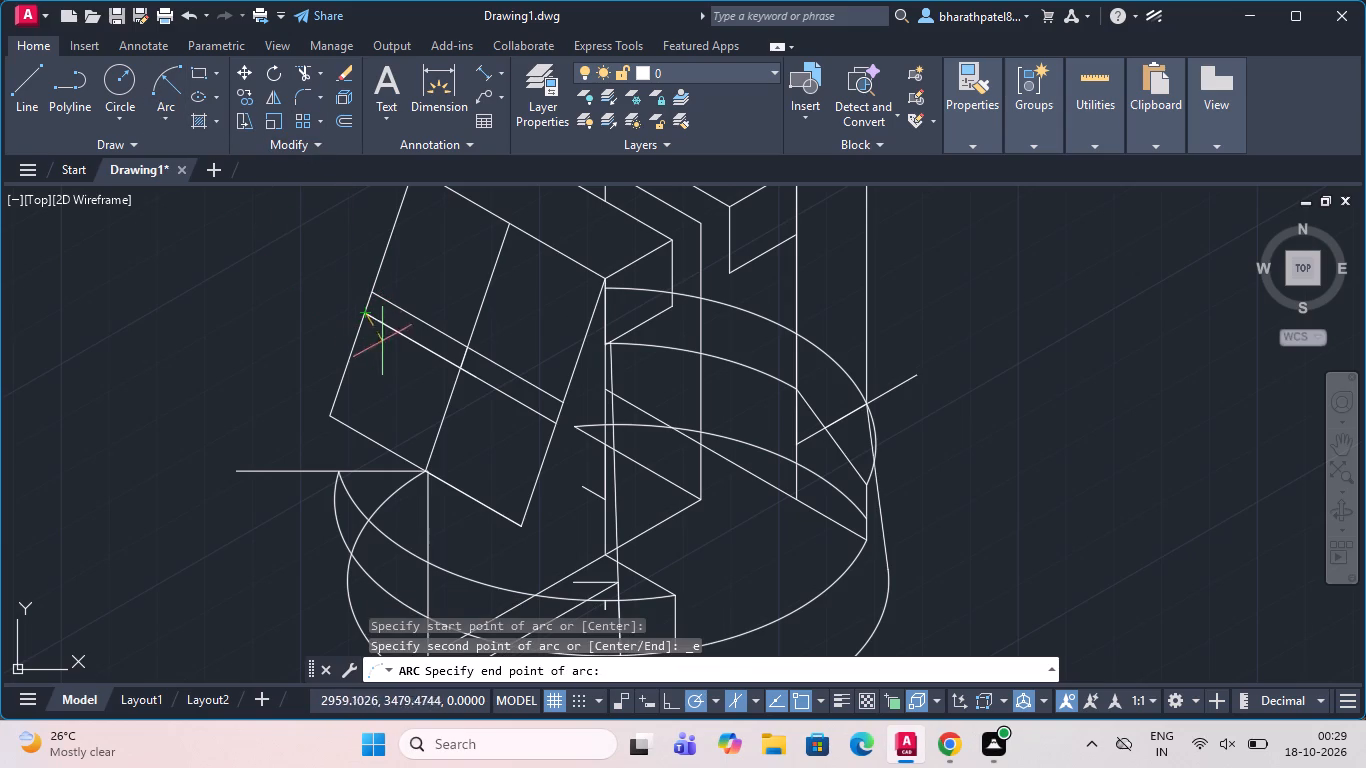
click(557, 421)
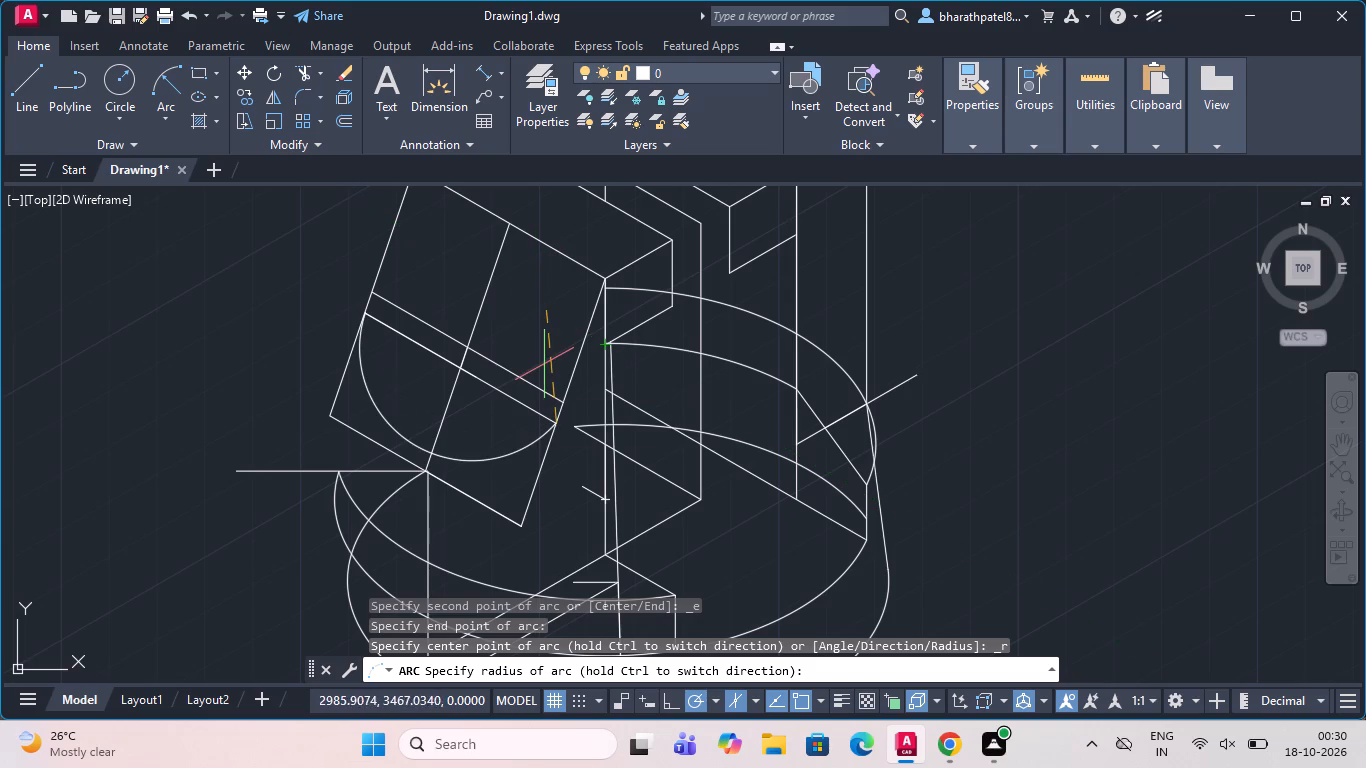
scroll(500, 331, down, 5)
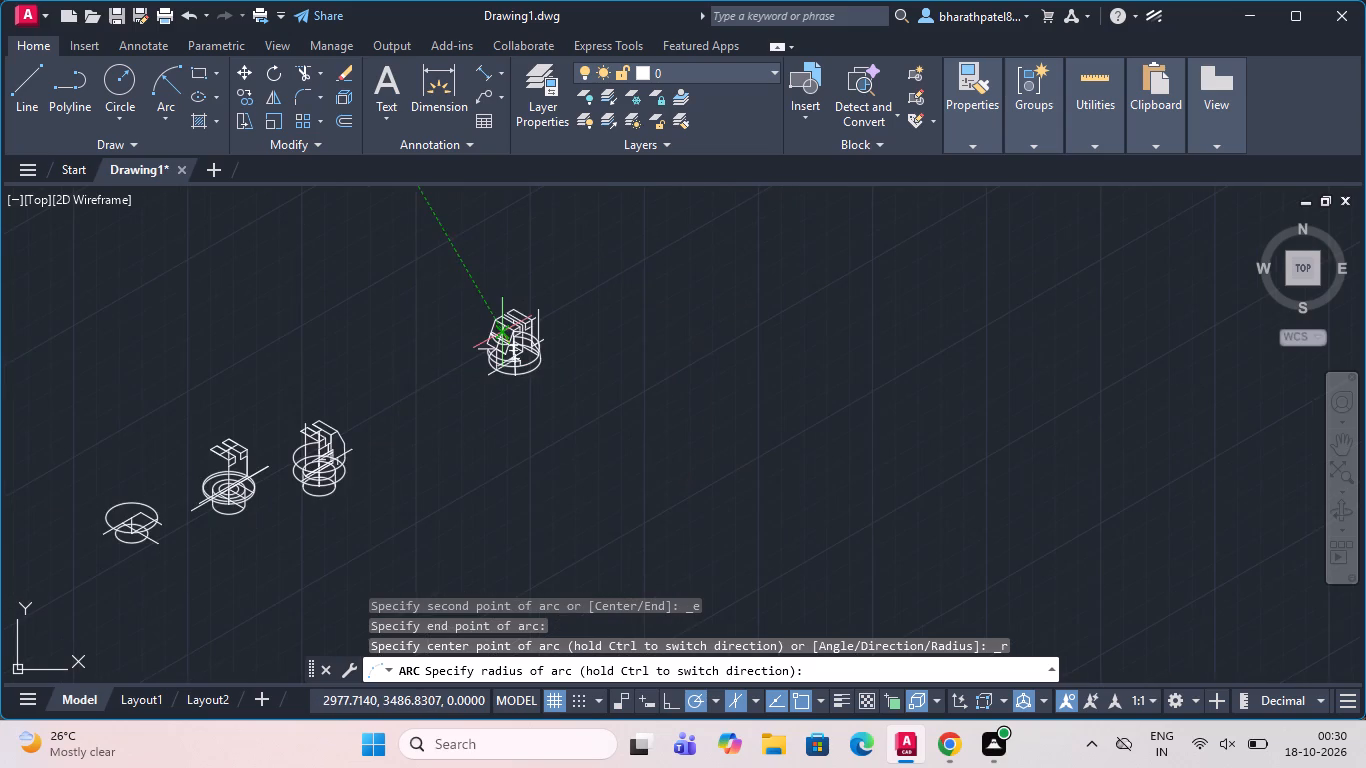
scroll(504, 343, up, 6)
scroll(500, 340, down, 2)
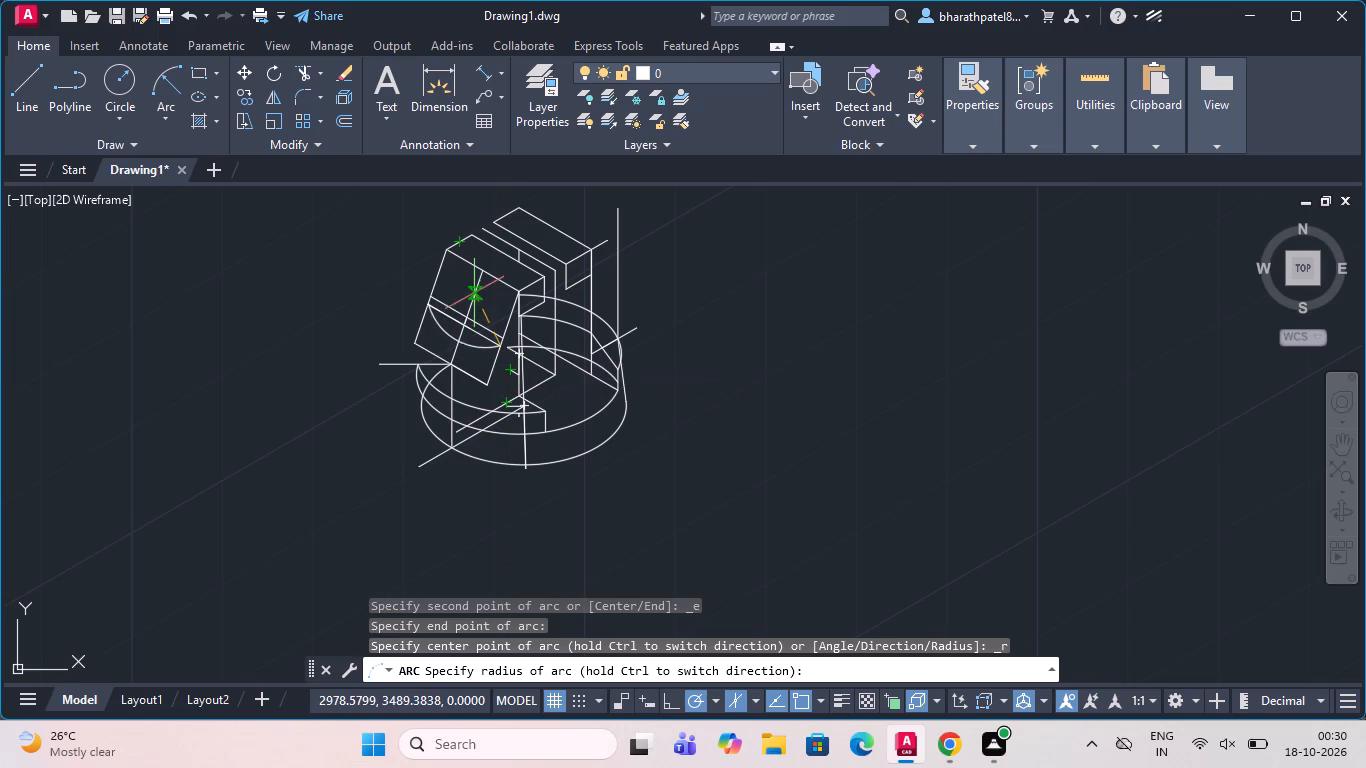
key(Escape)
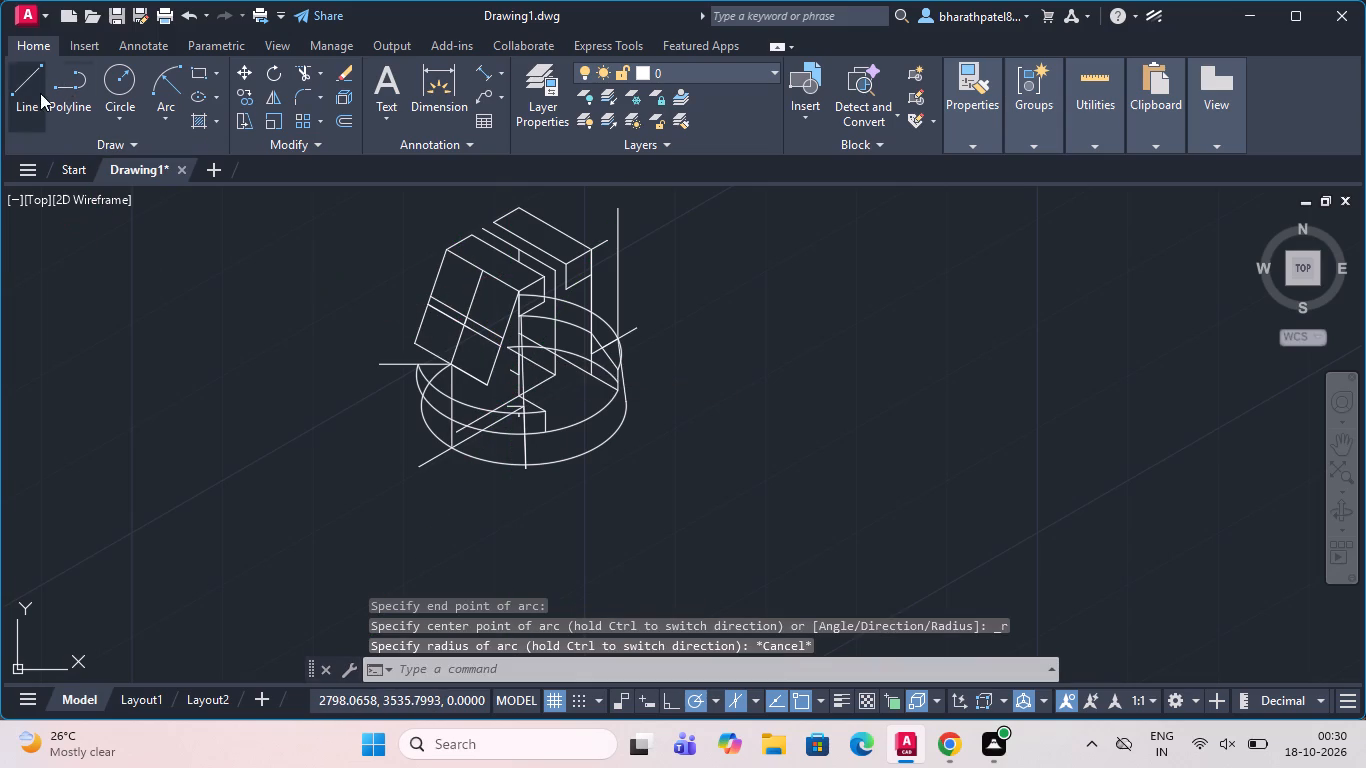
Draw a line about 42 units long below and parallel to the offset line, from one side edge of the slanted face past the other.
click(21, 82)
scroll(411, 334, up, 3)
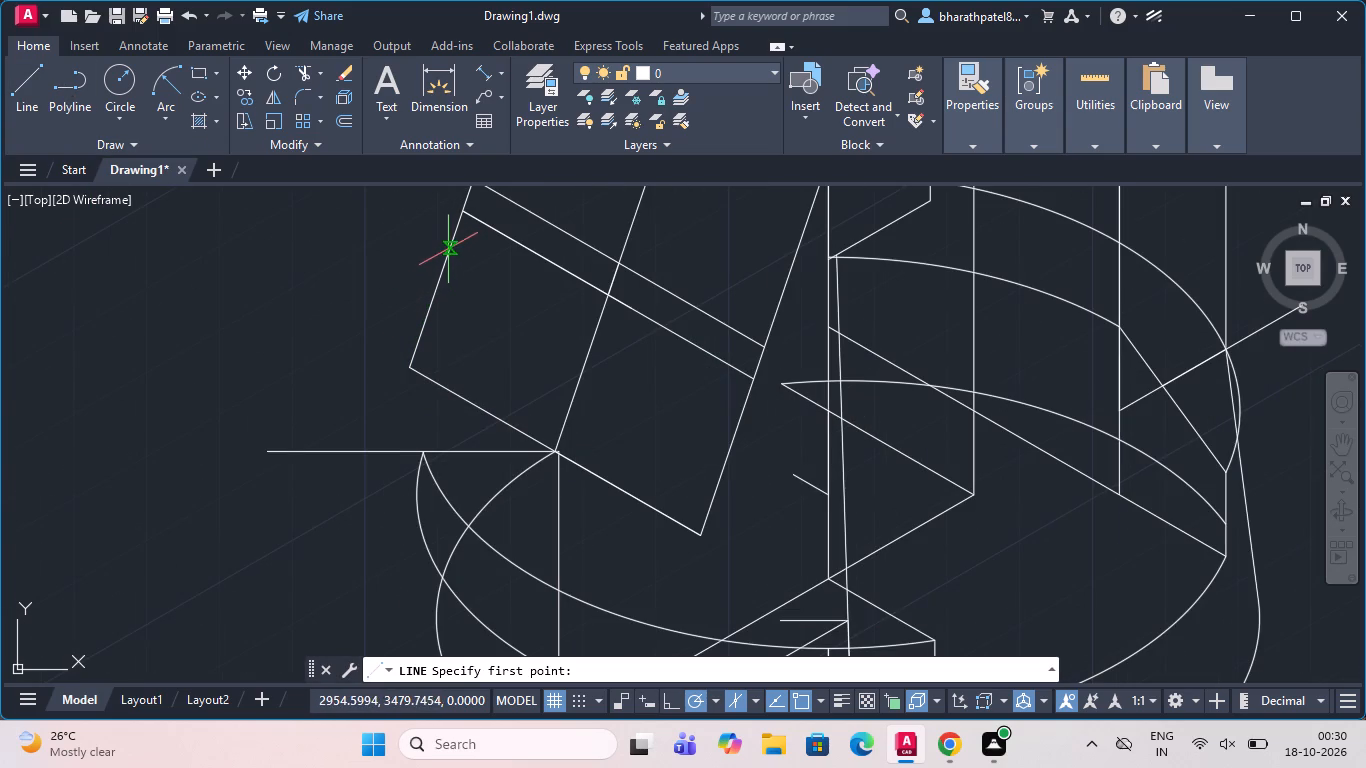
click(446, 258)
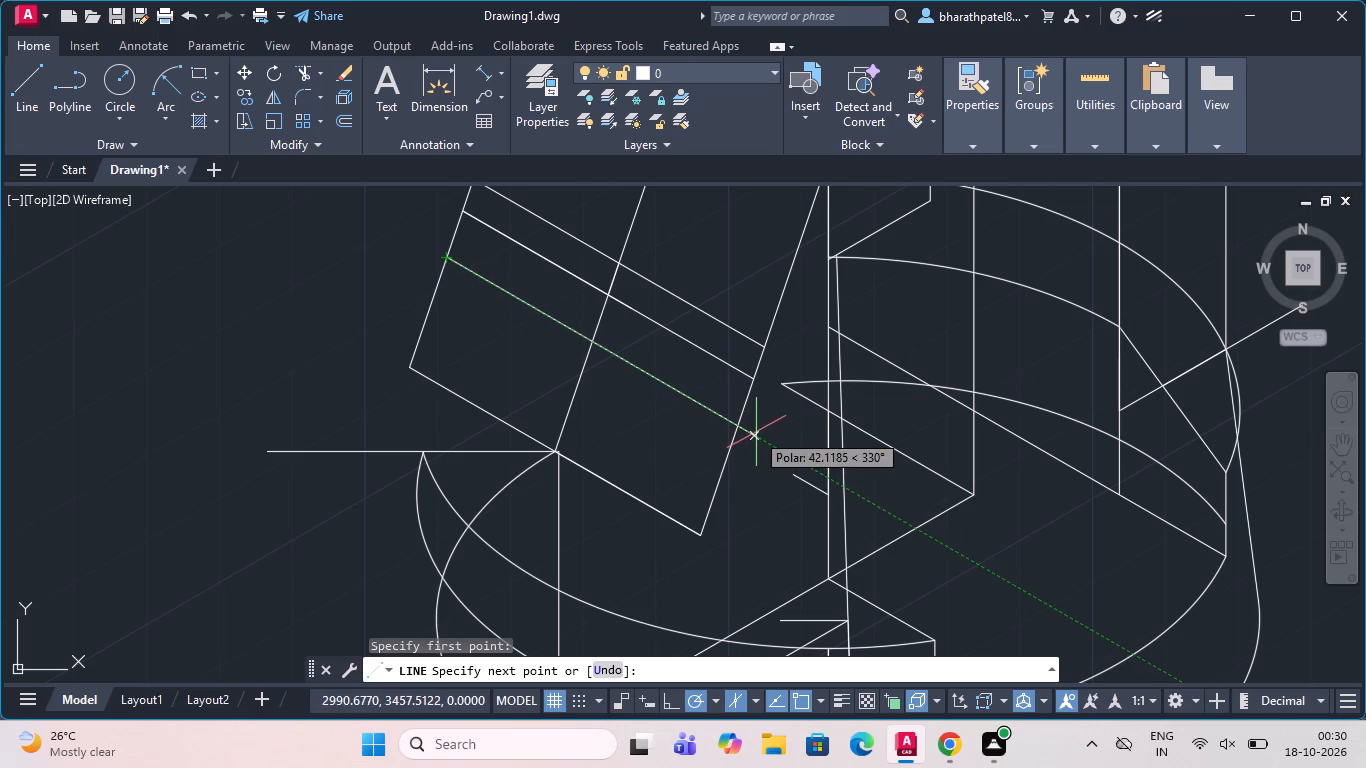
click(757, 432)
key(Escape)
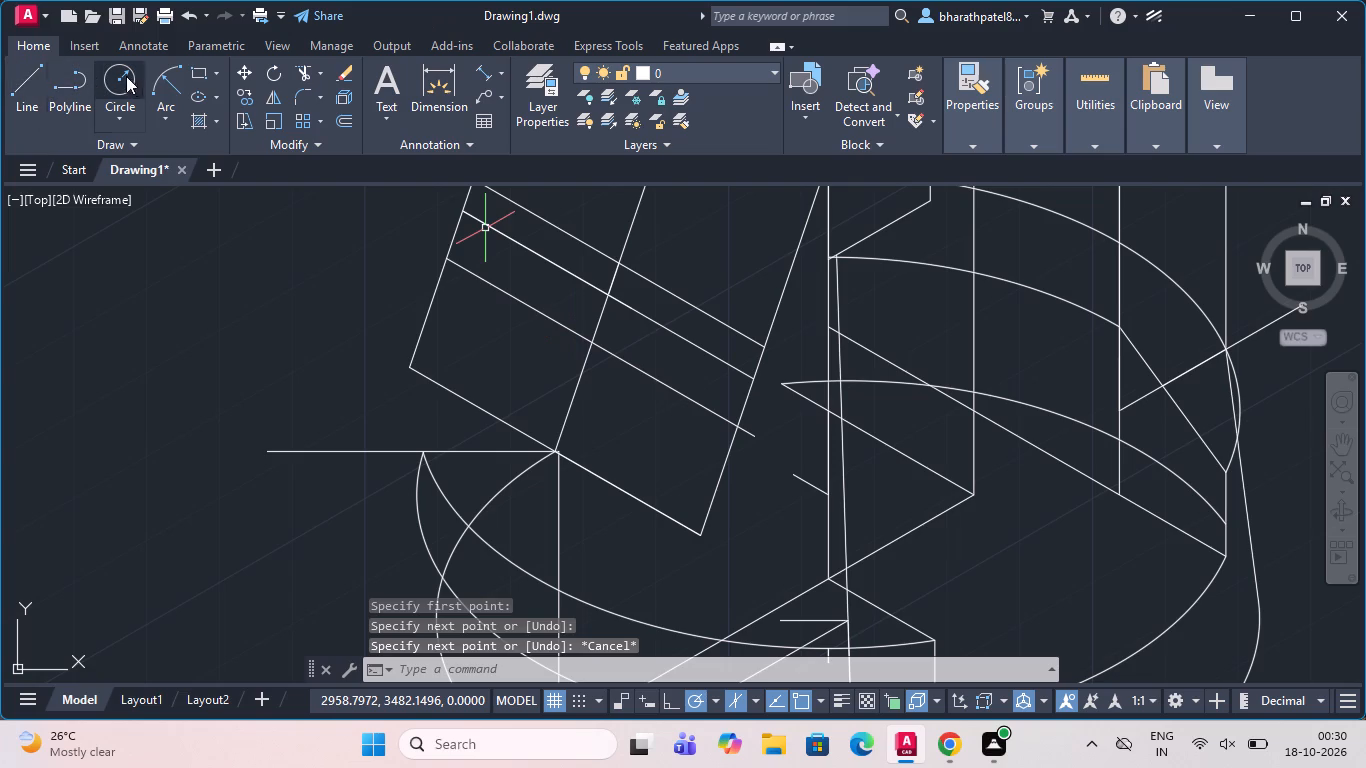
Draw a start-end-radius arc between the lower crosswise line's crossings with the slanted face's side edges, bulging down to the face's bottom edge.
click(157, 69)
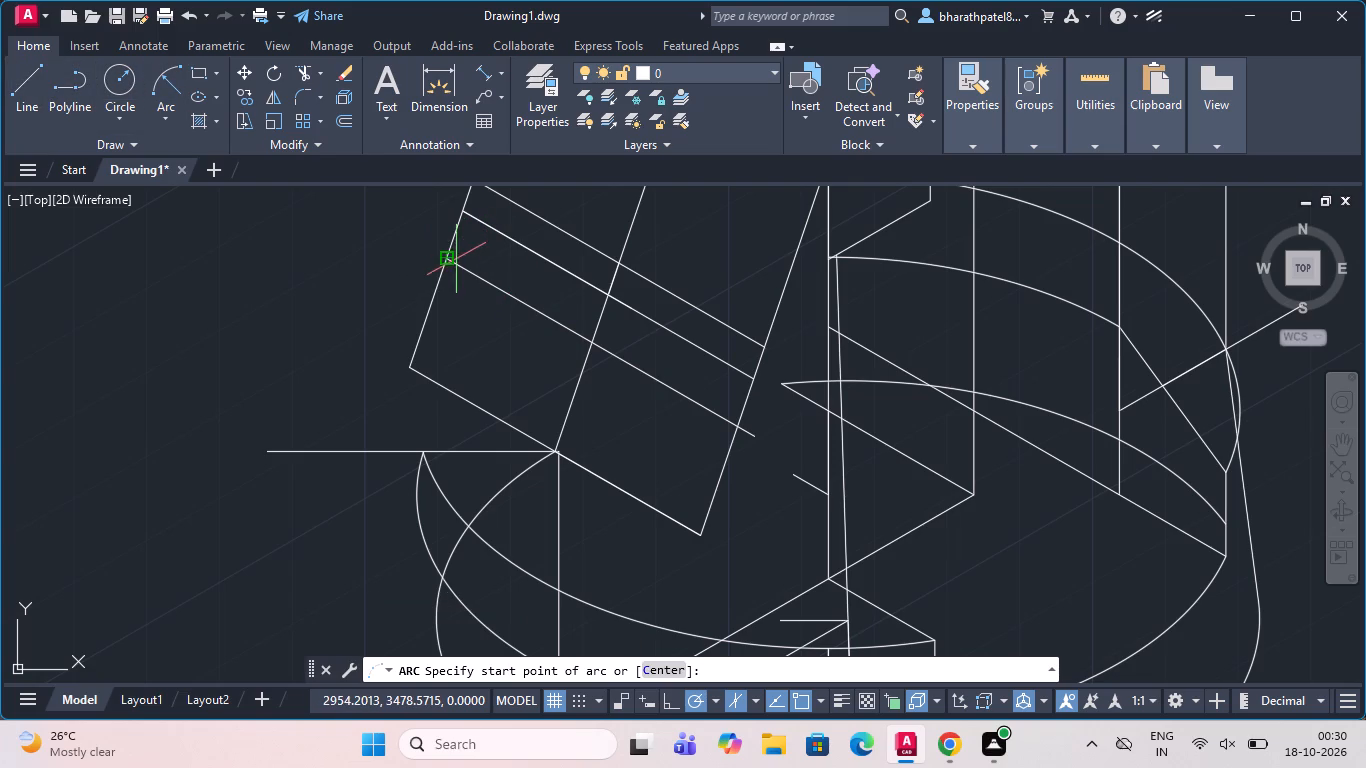
drag(443, 259, 450, 285)
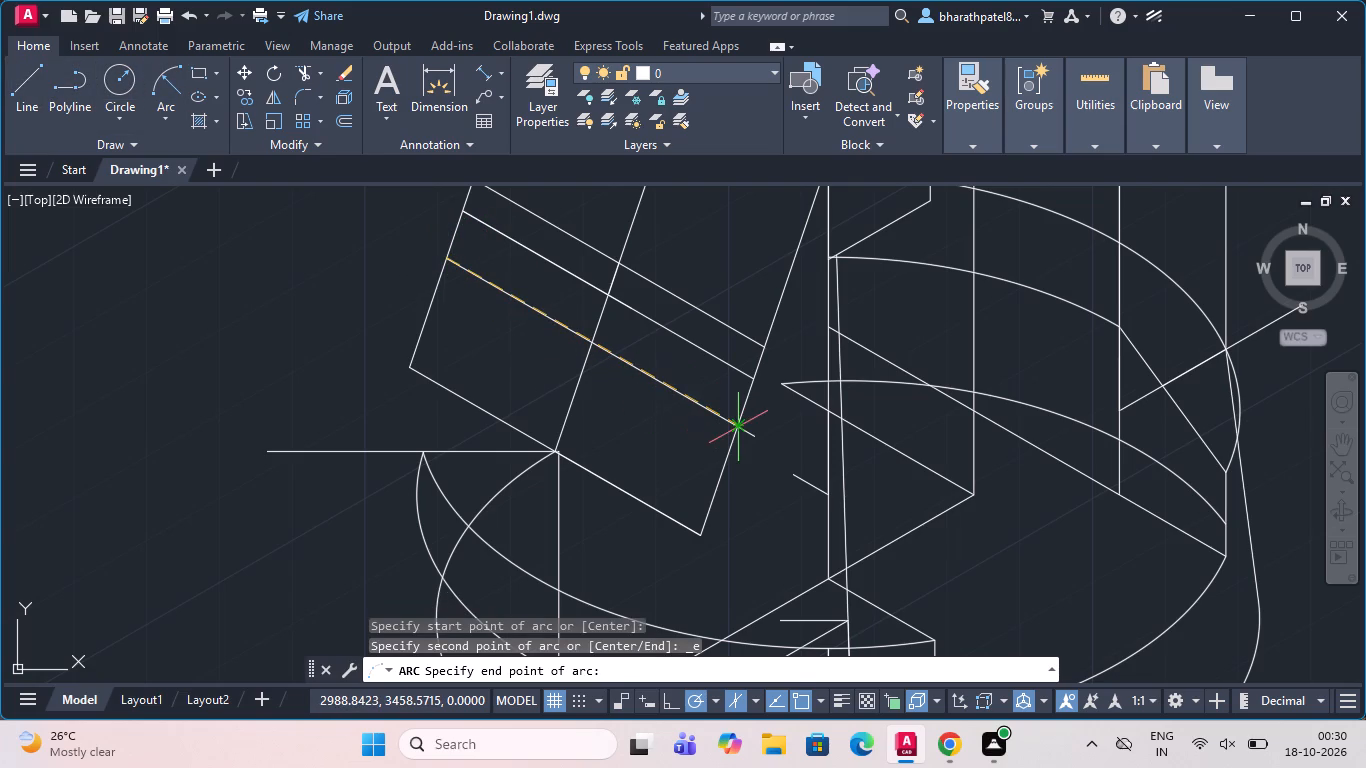
click(733, 425)
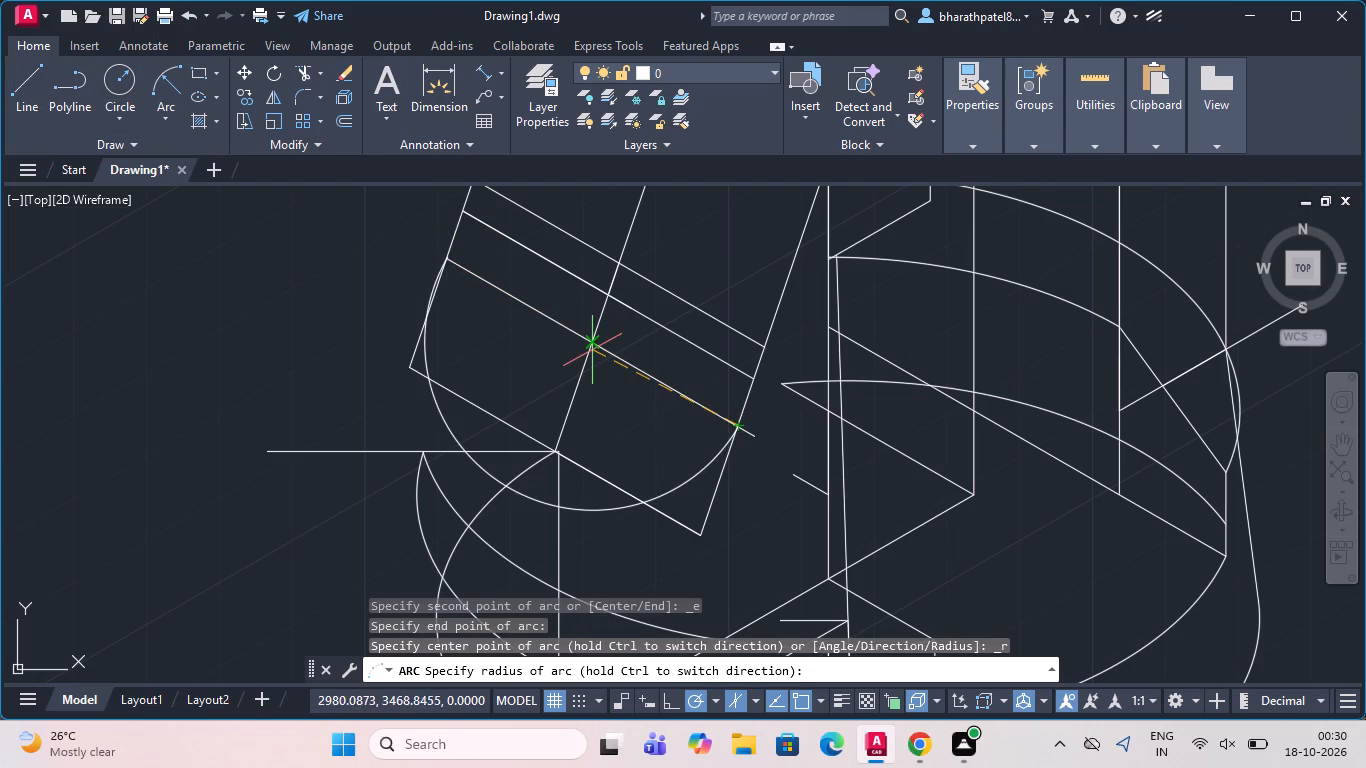
click(884, 320)
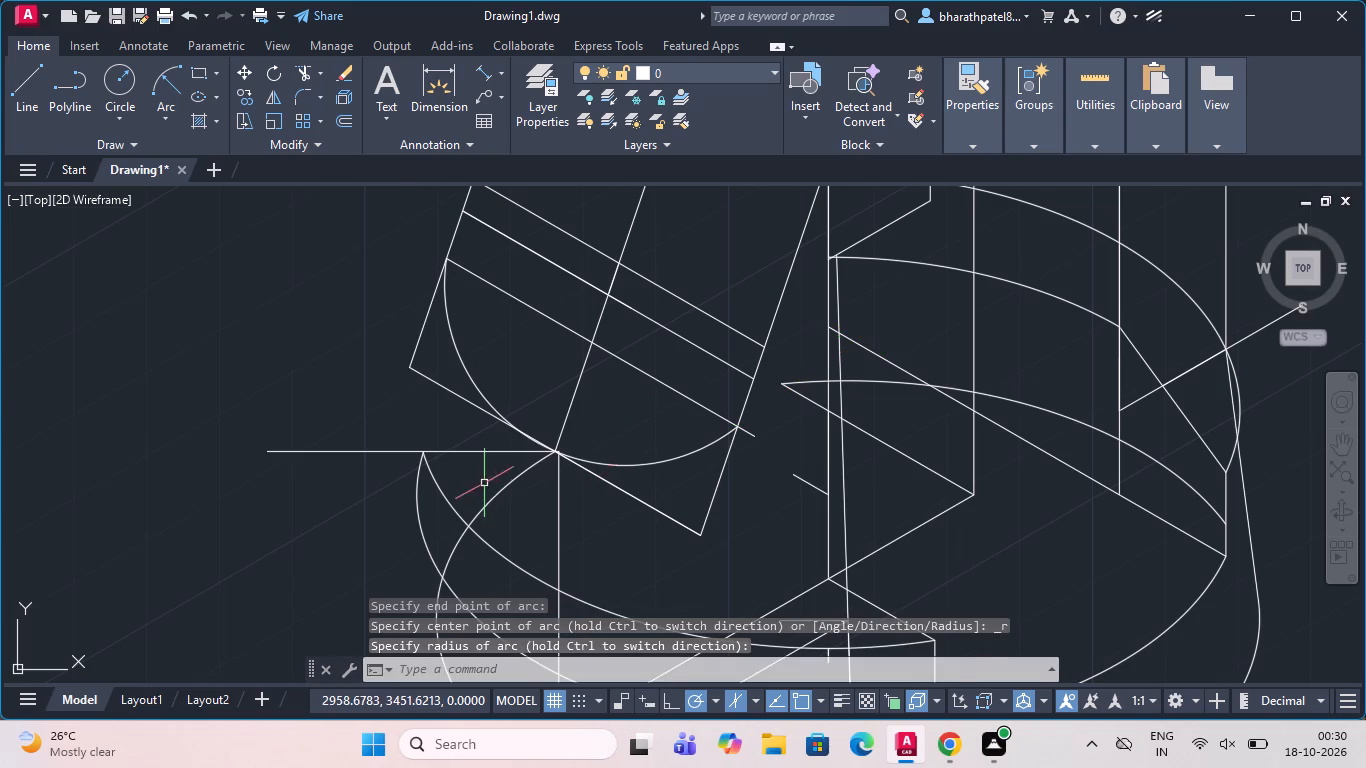
scroll(483, 482, up, 2)
scroll(482, 464, down, 2)
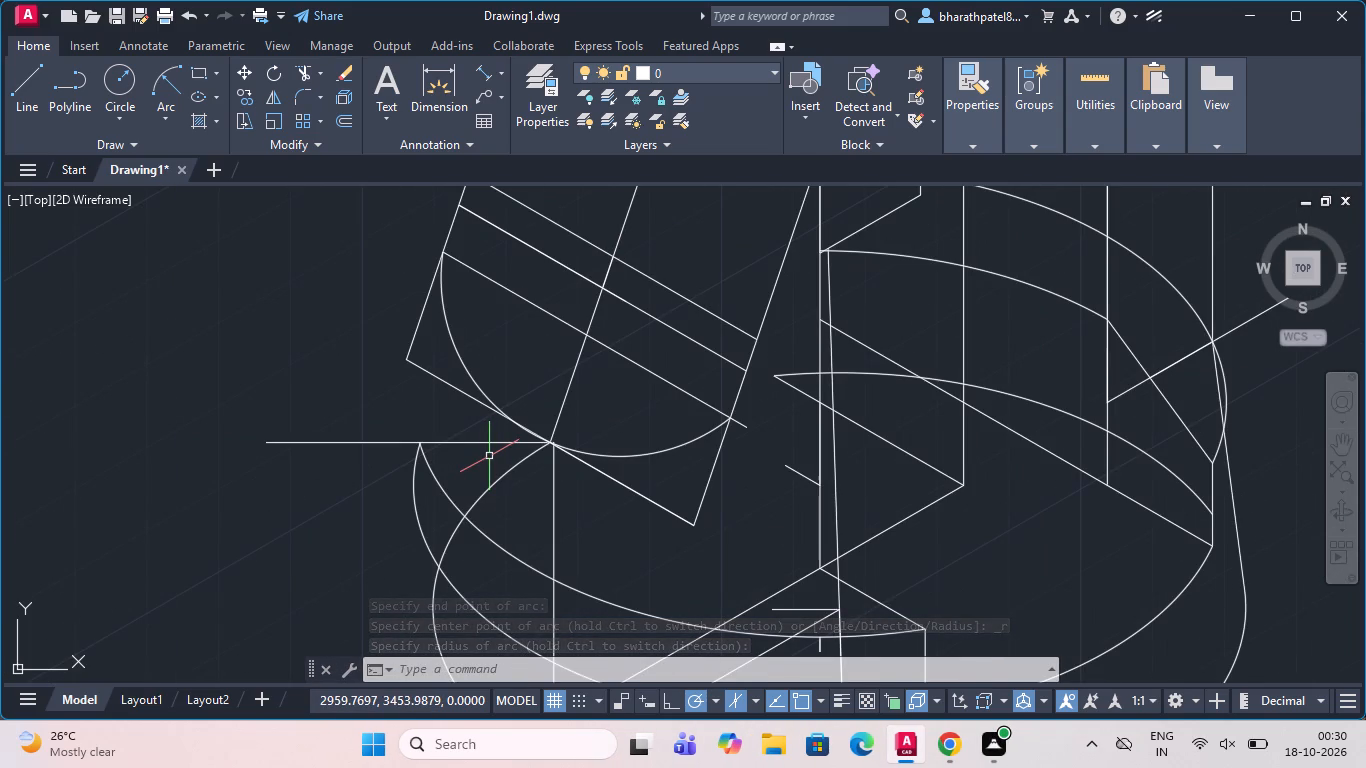
Trim away the crosswise construction lines on the slanted face and the face's two bottom corners outside the arc.
click(307, 72)
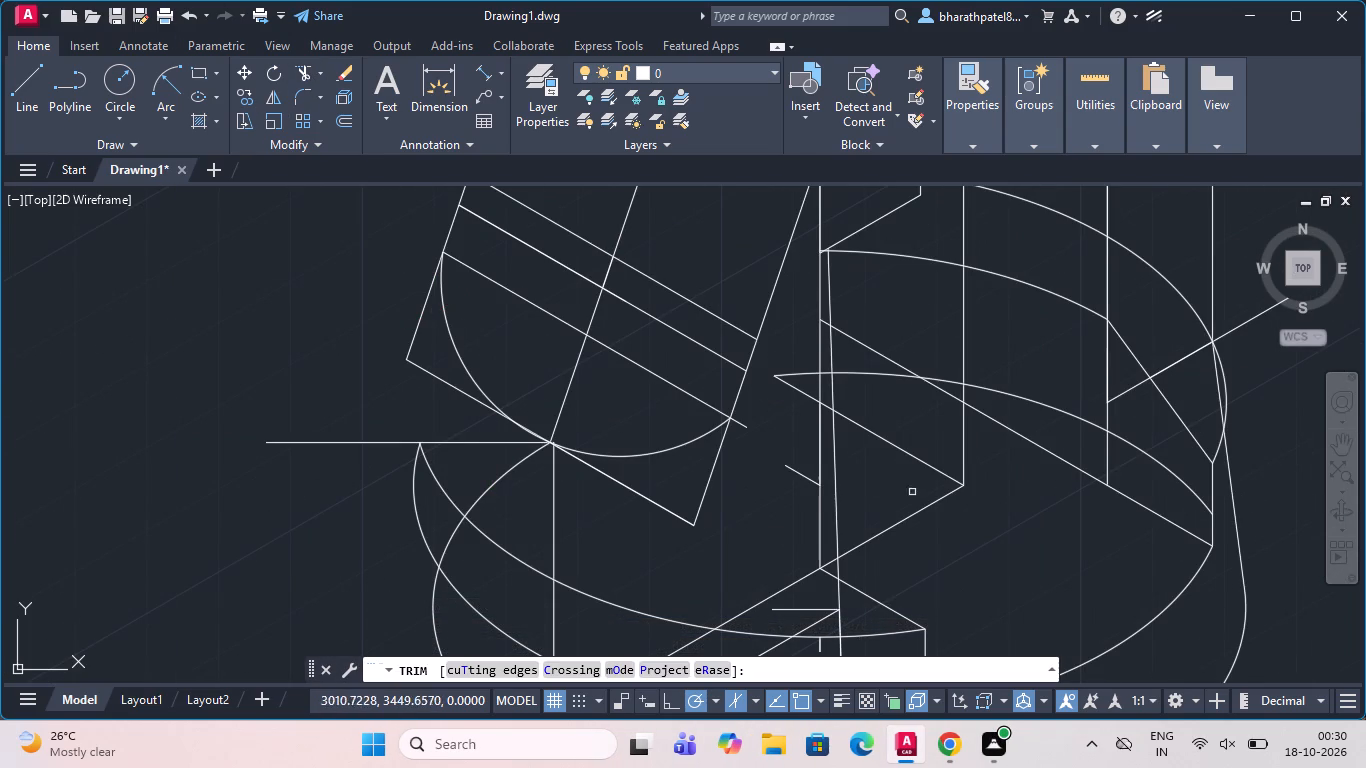
drag(698, 286, 662, 398)
drag(551, 196, 501, 394)
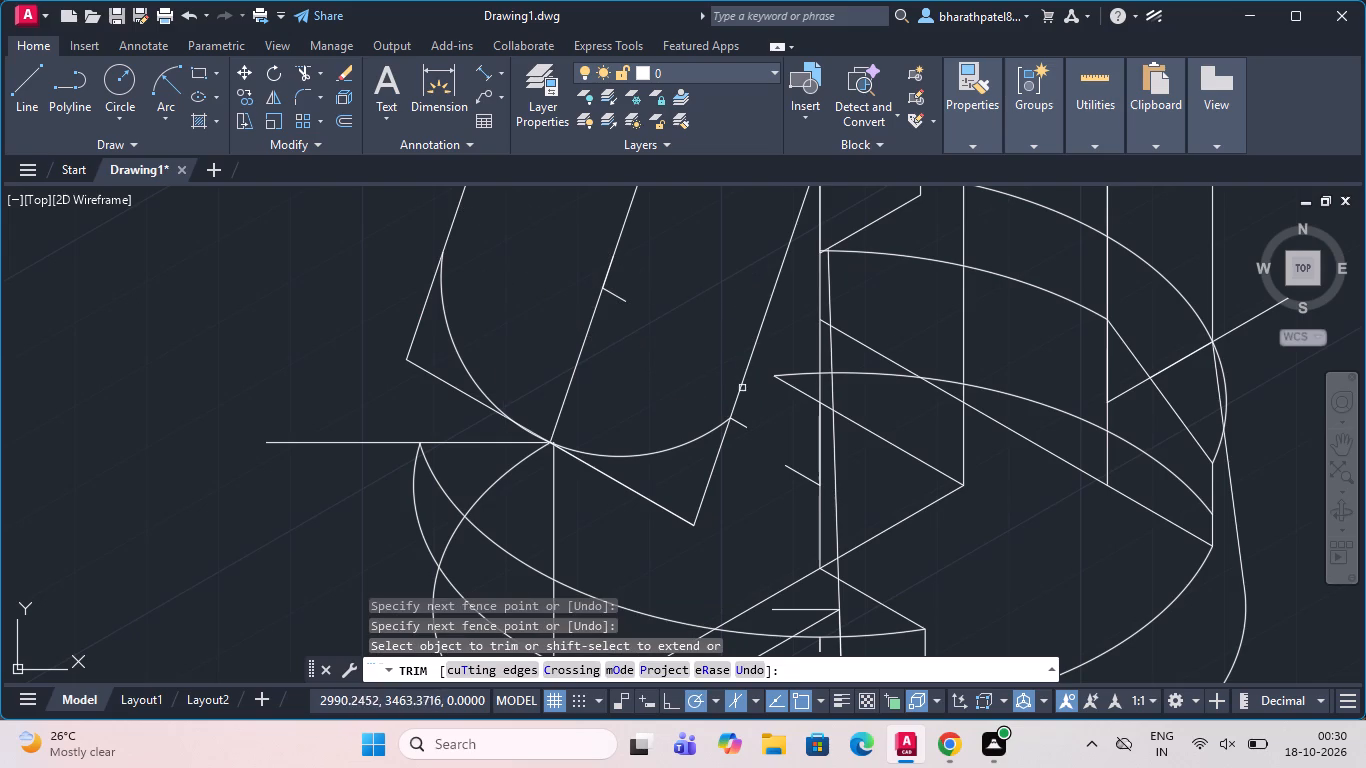
click(740, 422)
drag(741, 433, 665, 522)
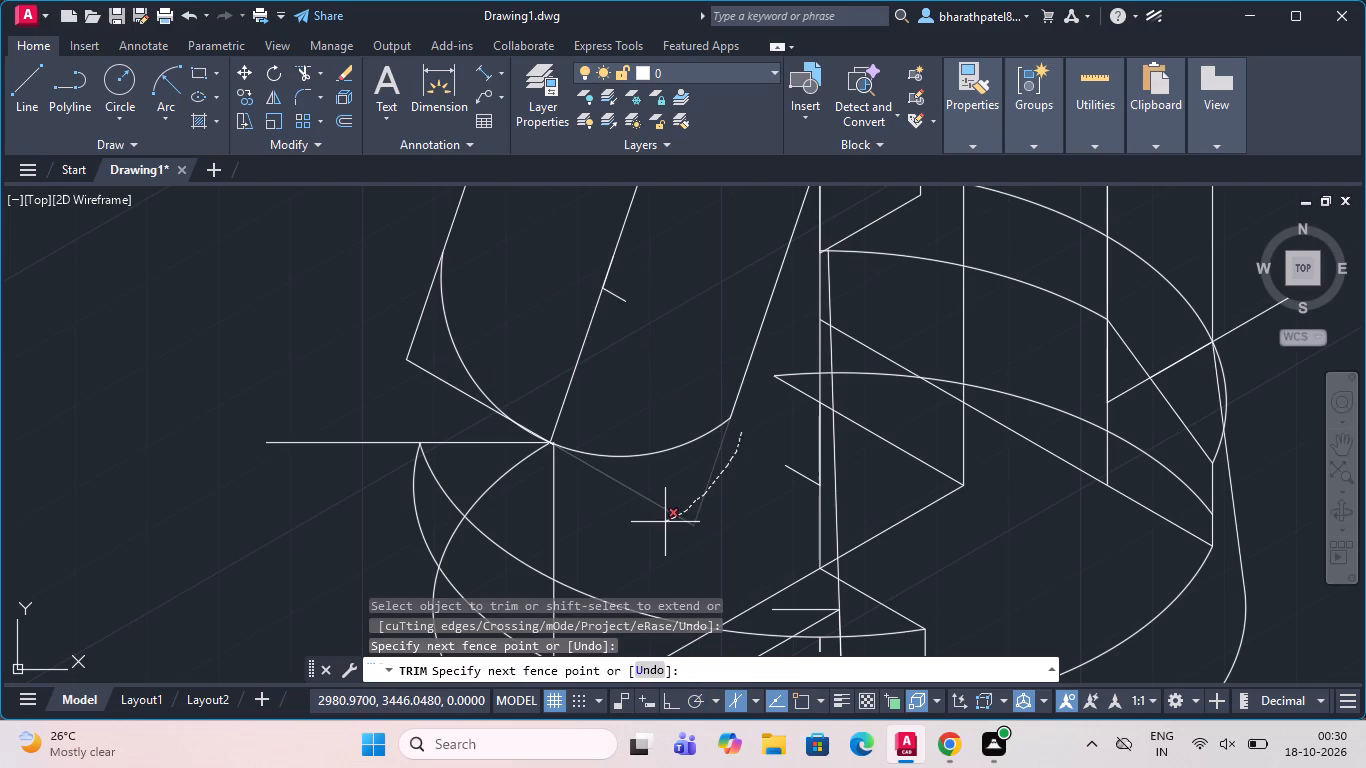
drag(665, 522, 664, 523)
drag(387, 311, 447, 391)
scroll(396, 384, down, 2)
scroll(439, 498, up, 2)
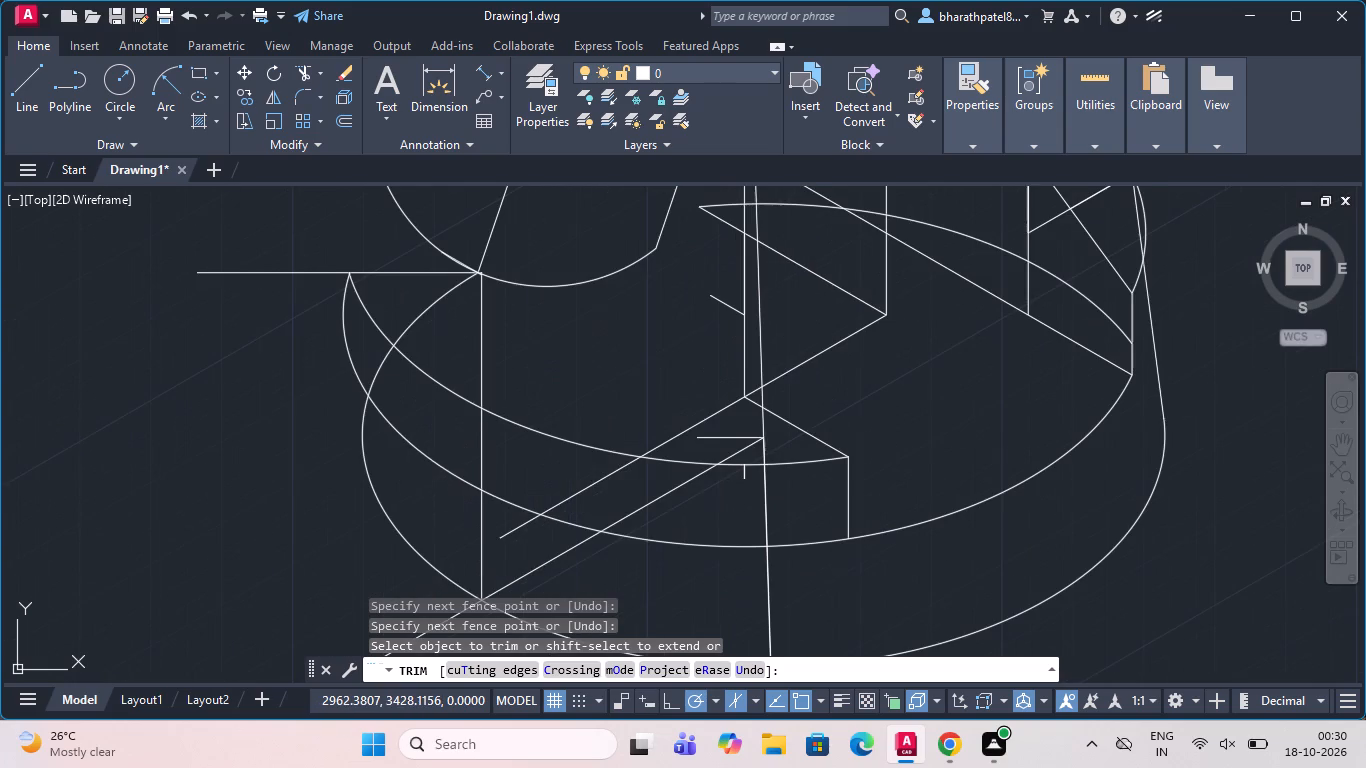
scroll(436, 495, down, 2)
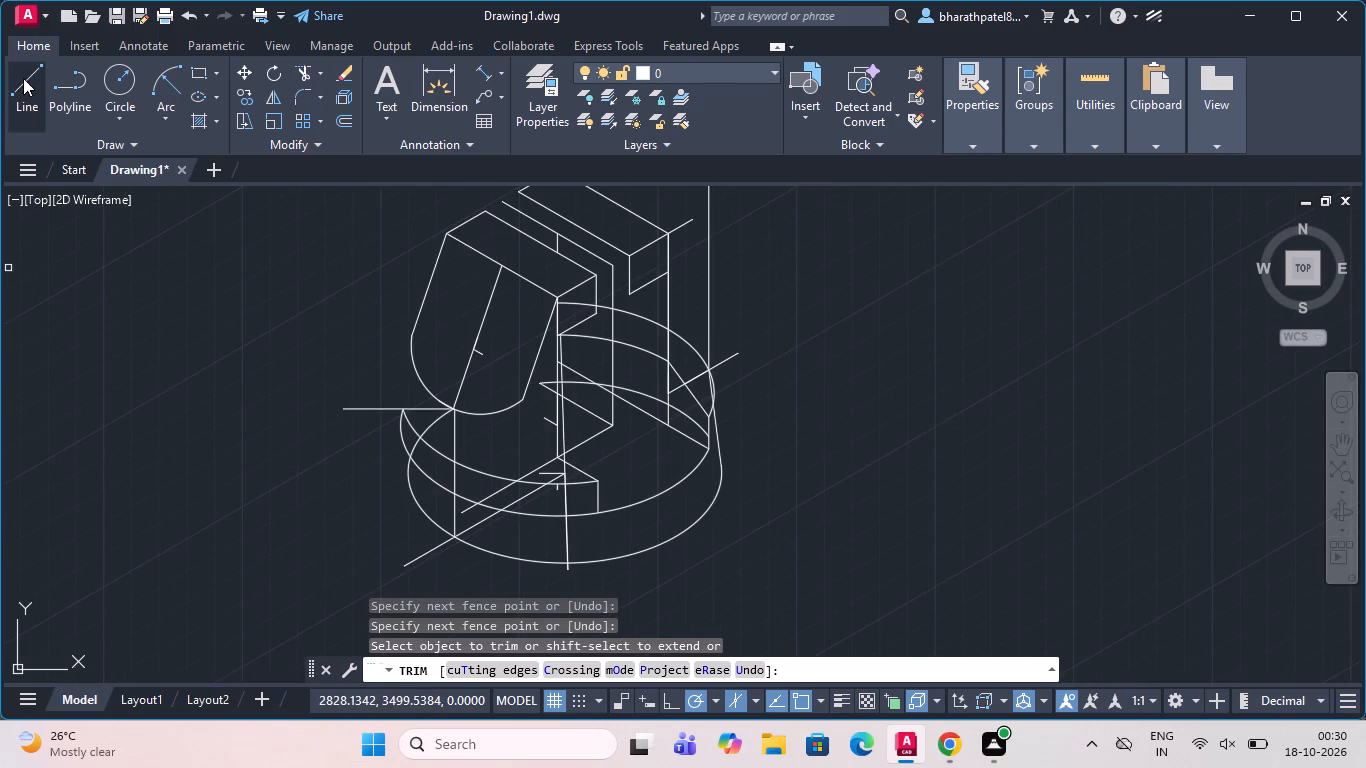
Draw a vertical line from the arc's right end down past the outer edge of the round base.
click(23, 76)
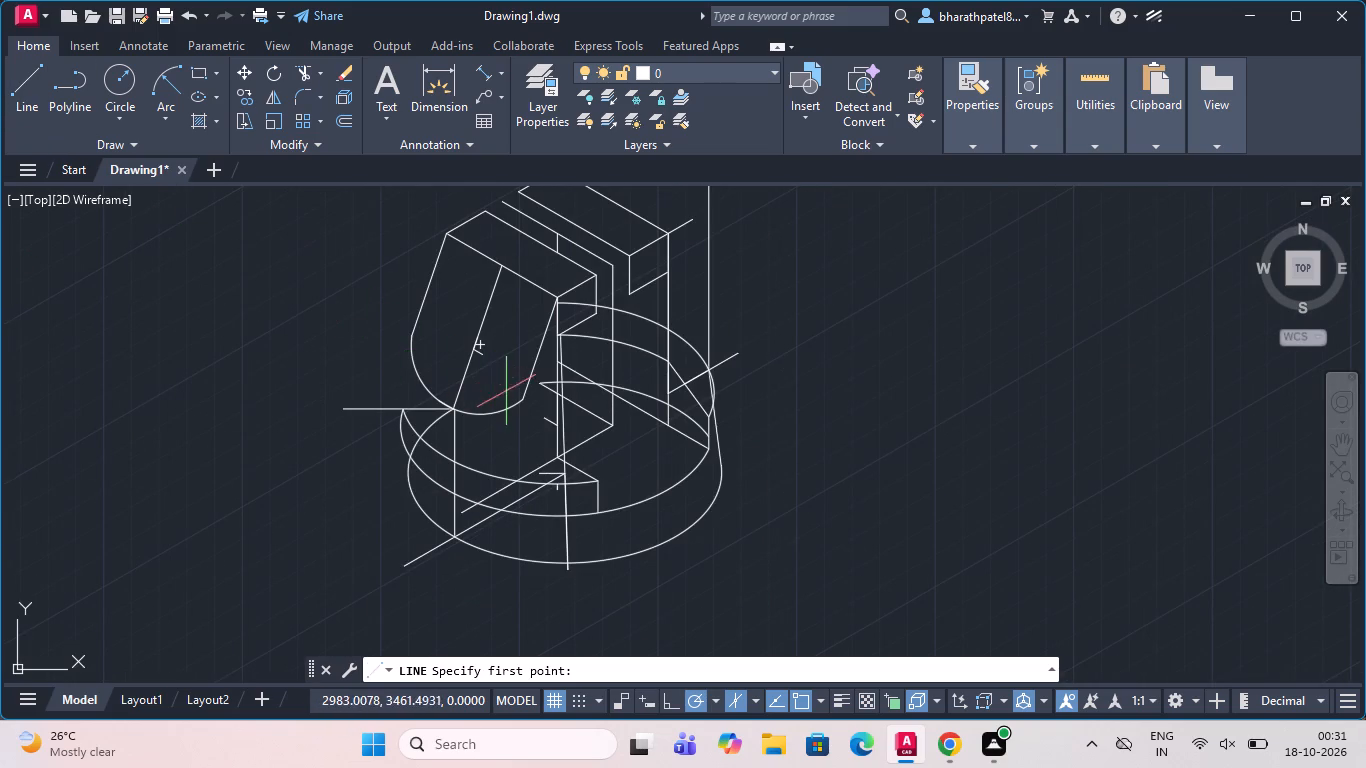
click(524, 400)
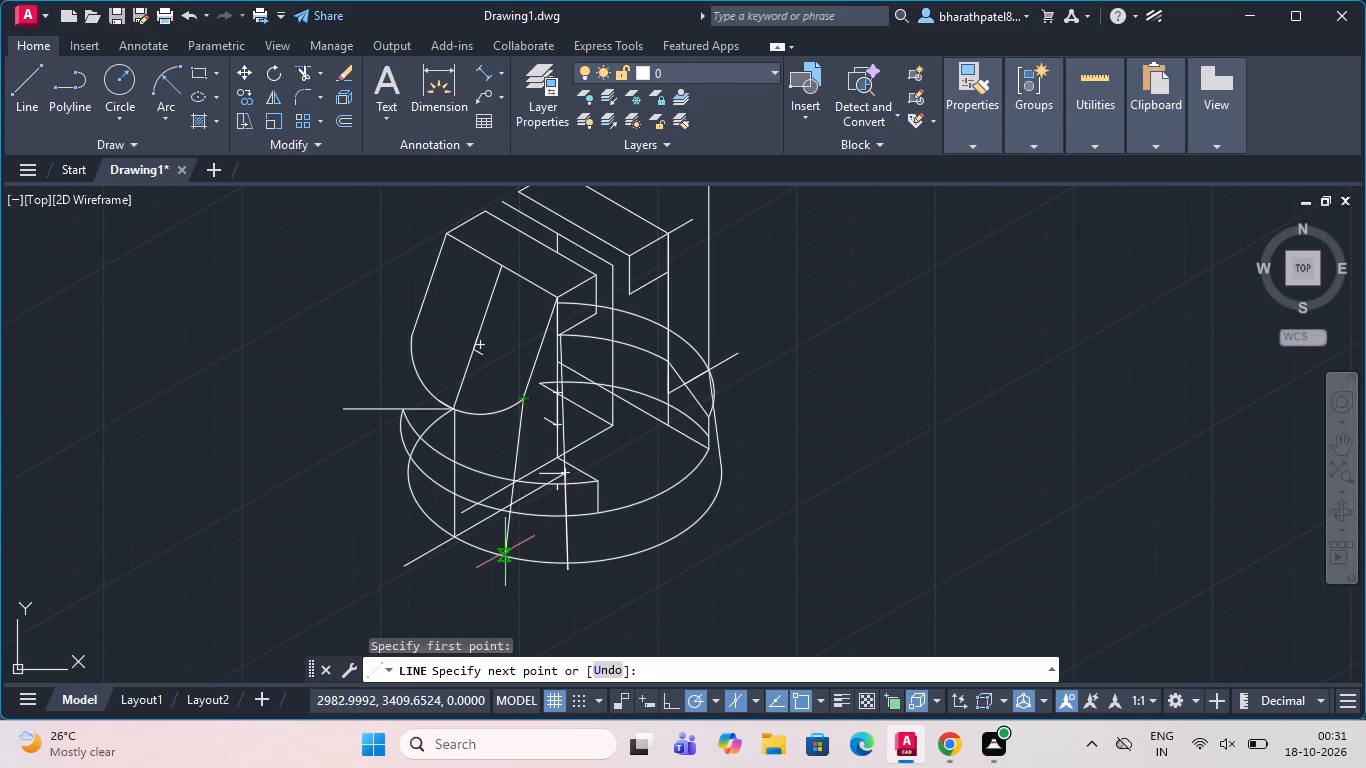
click(516, 575)
key(Escape)
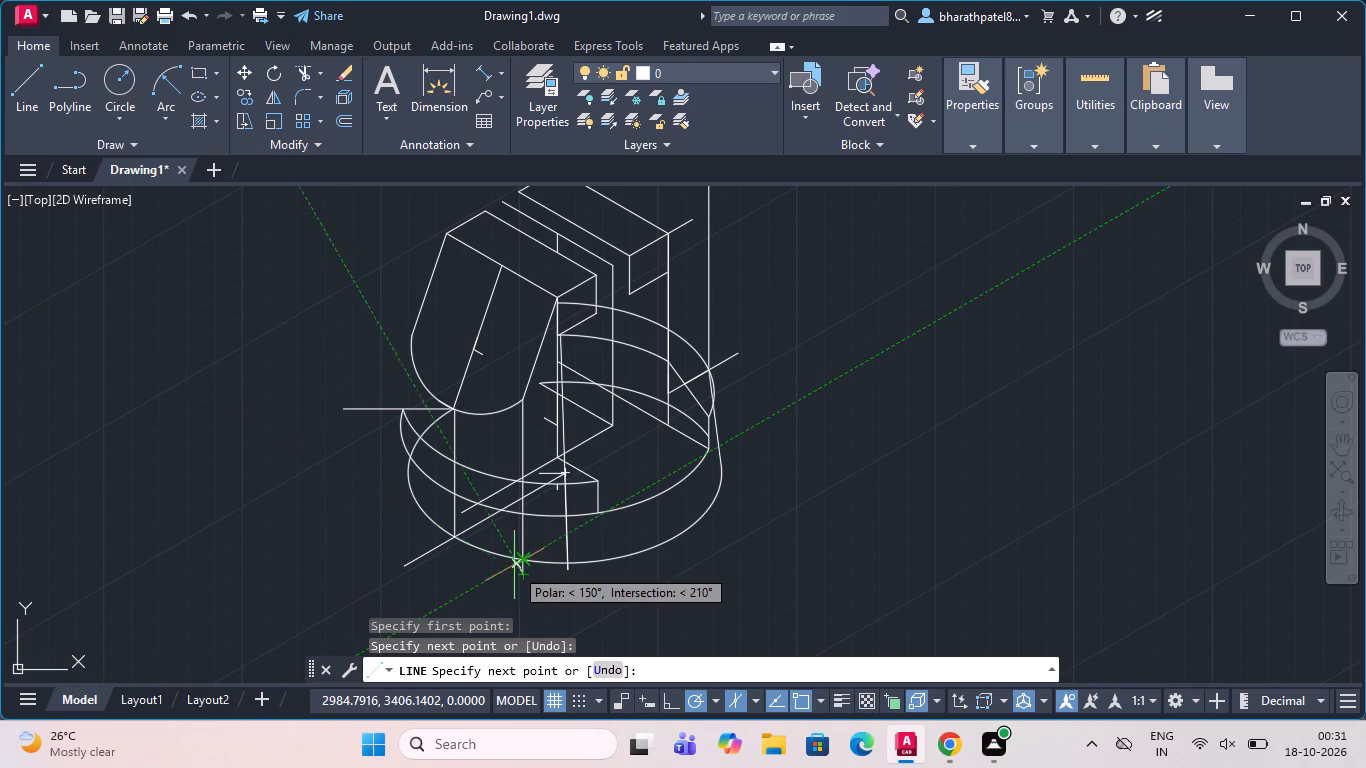
Trim the base curves and slanted lines crossing the front face beside the new vertical edge, plus that edge's overhang below the base.
click(300, 70)
drag(480, 445, 494, 486)
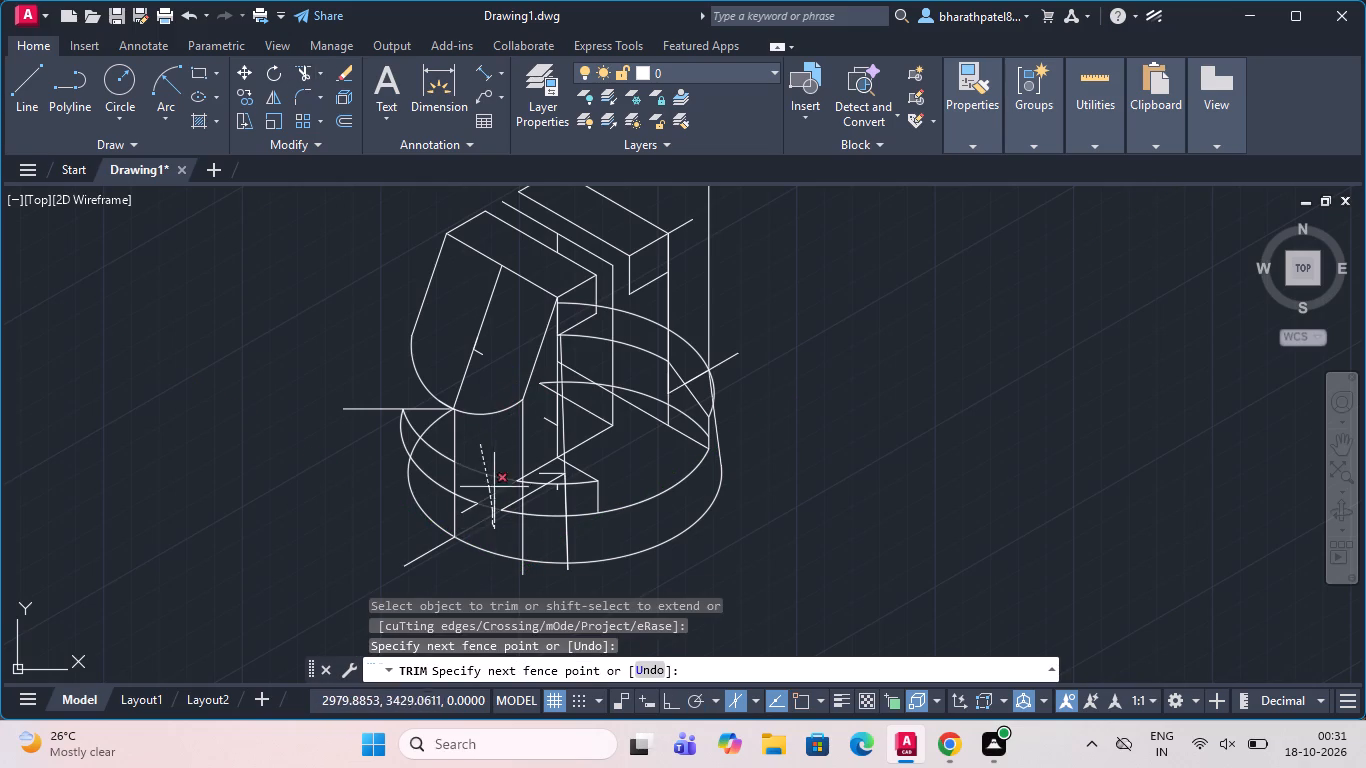
drag(494, 486, 511, 524)
scroll(507, 517, up, 4)
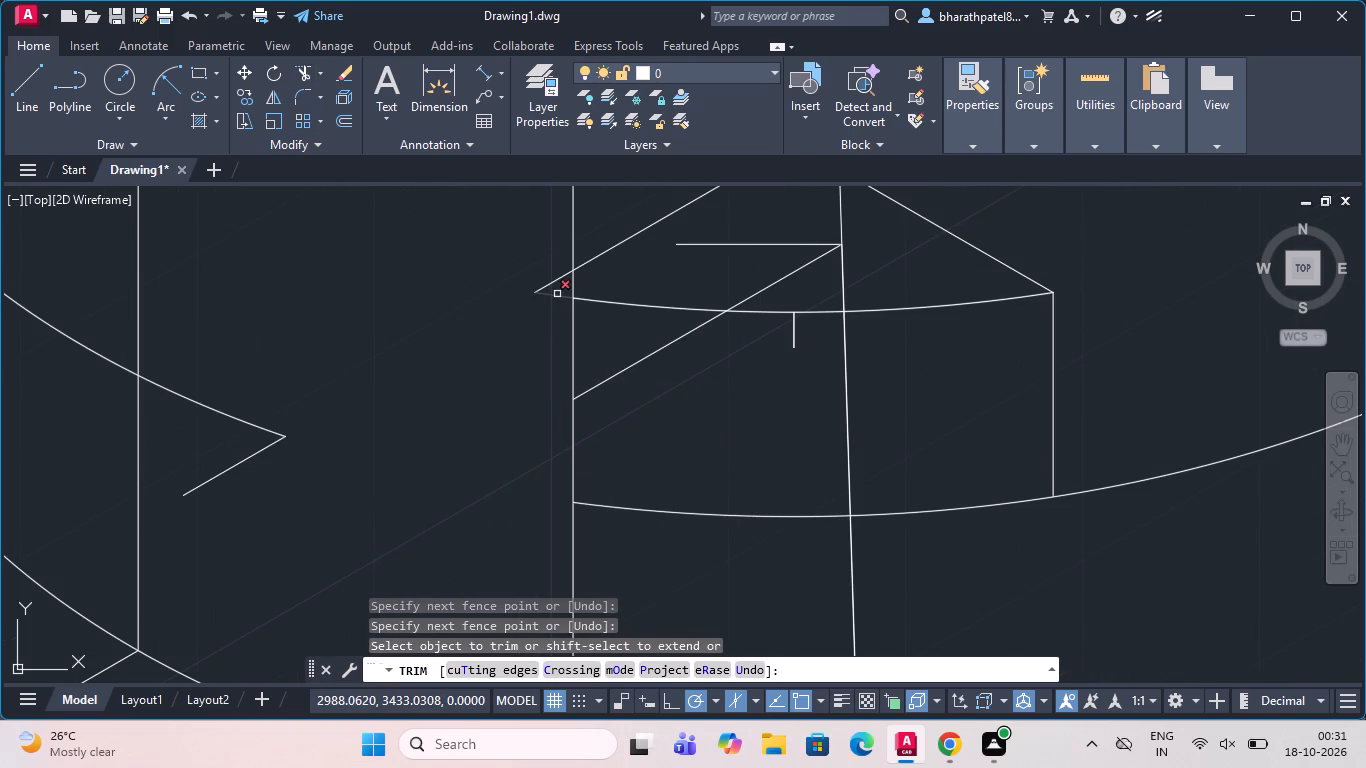
click(557, 293)
click(552, 283)
scroll(529, 372, down, 4)
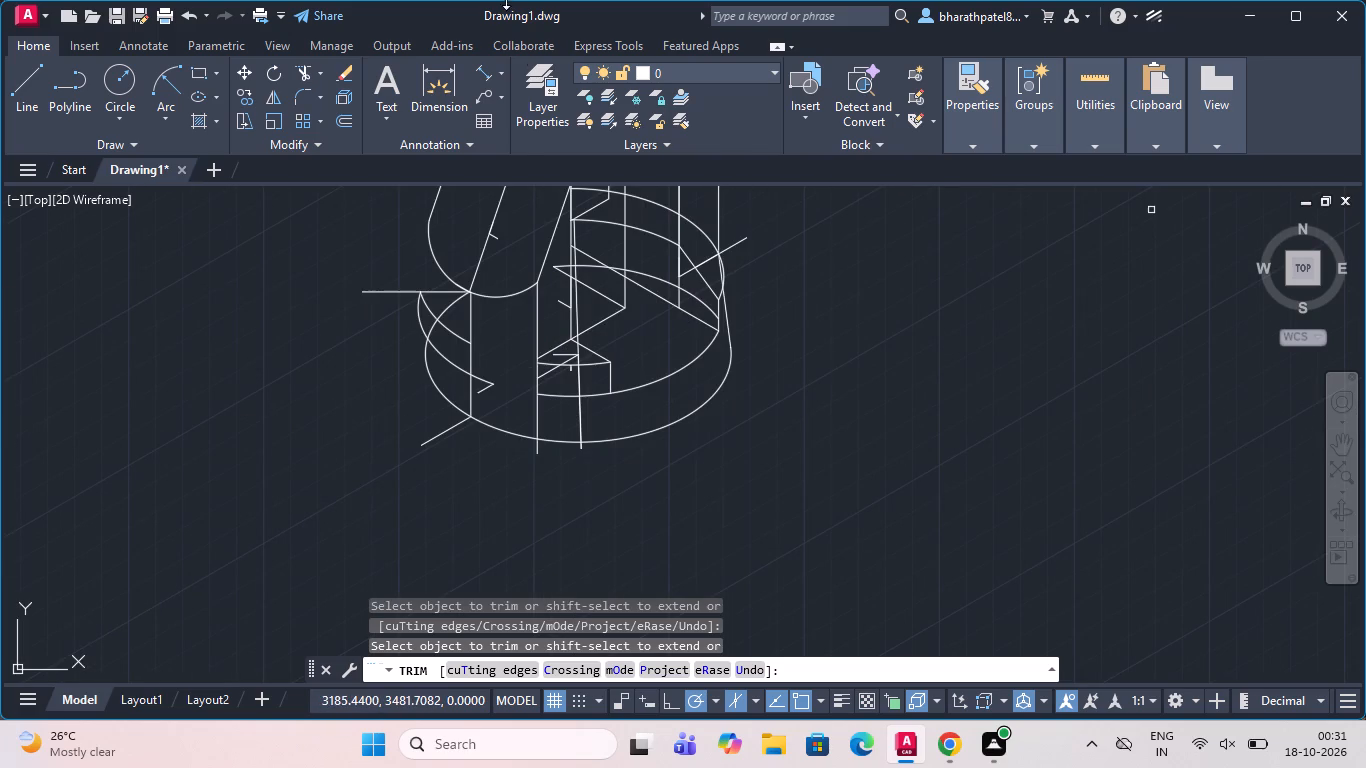
click(537, 452)
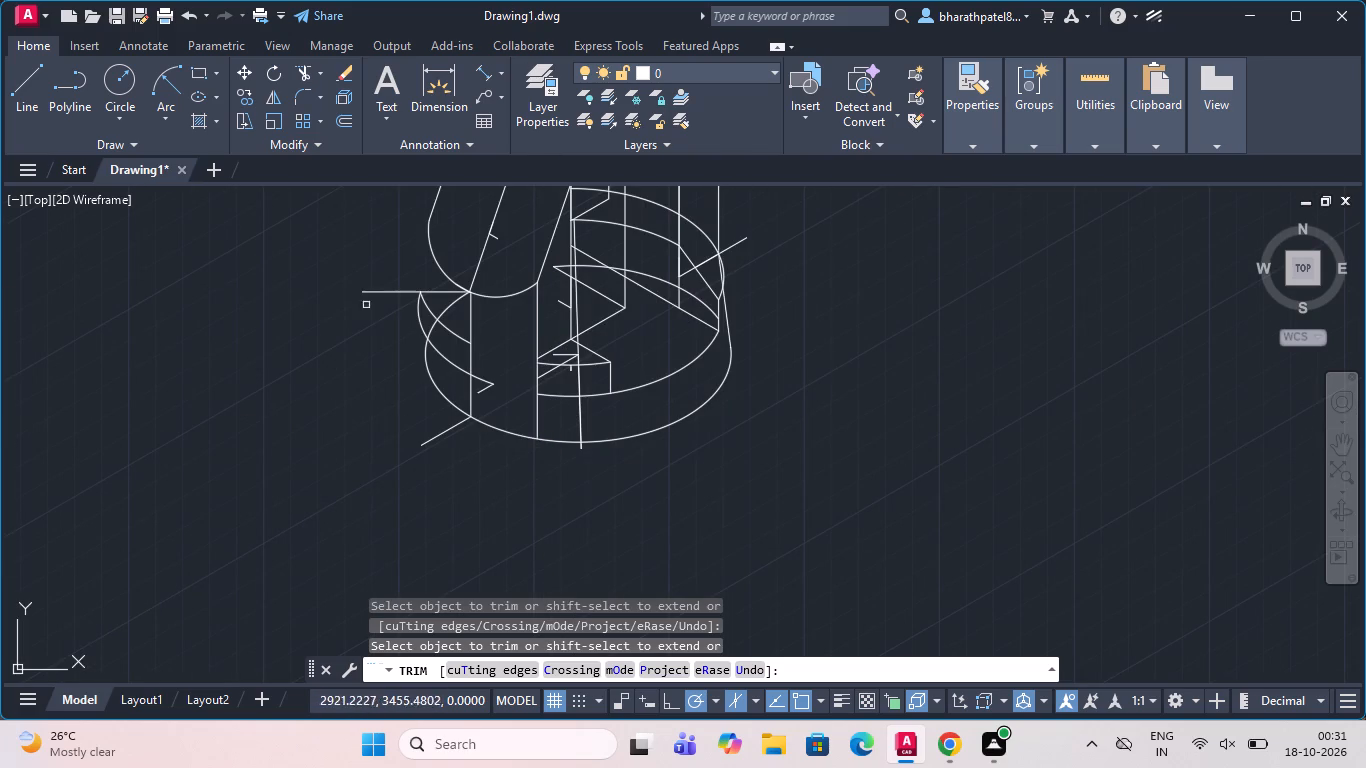
Draw a vertical line from the arc's left end down past the outer edge of the round base.
scroll(409, 351, down, 2)
click(17, 89)
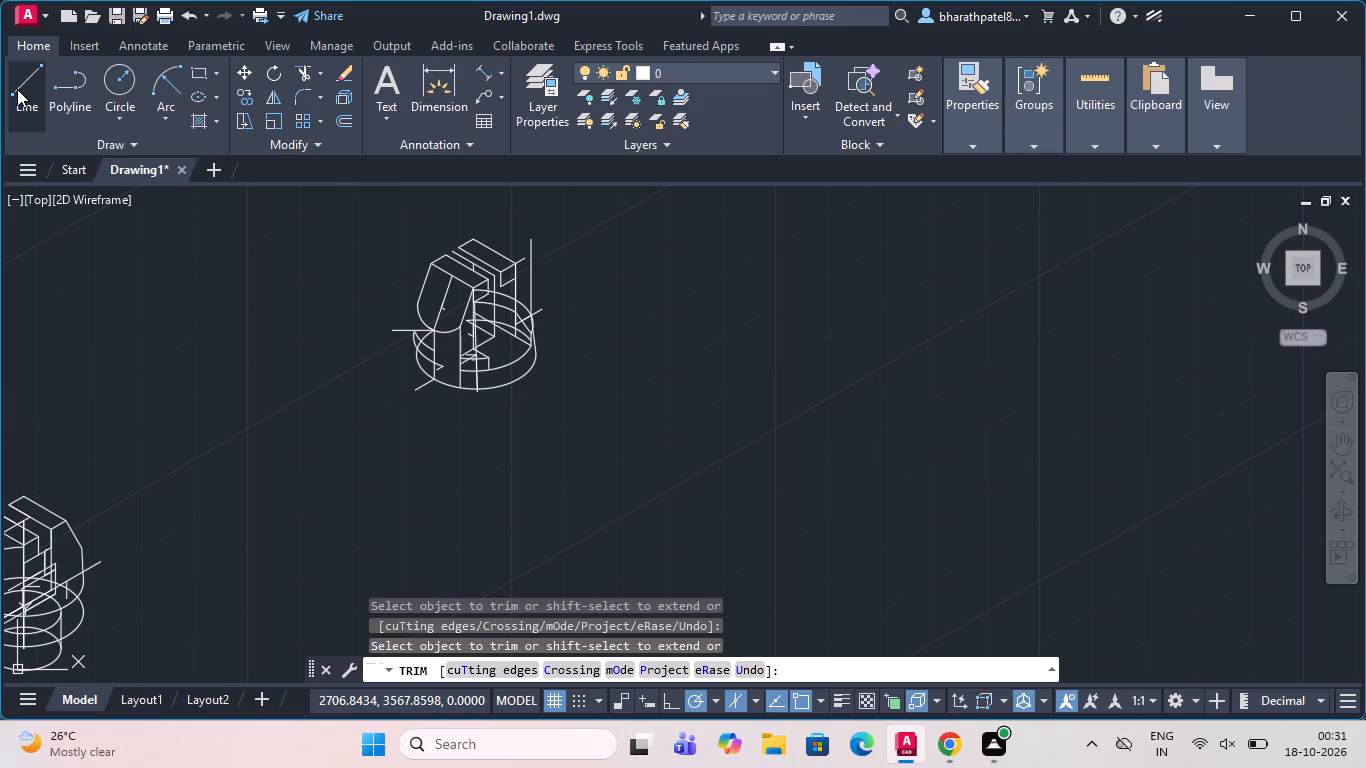
scroll(416, 295, up, 3)
click(405, 329)
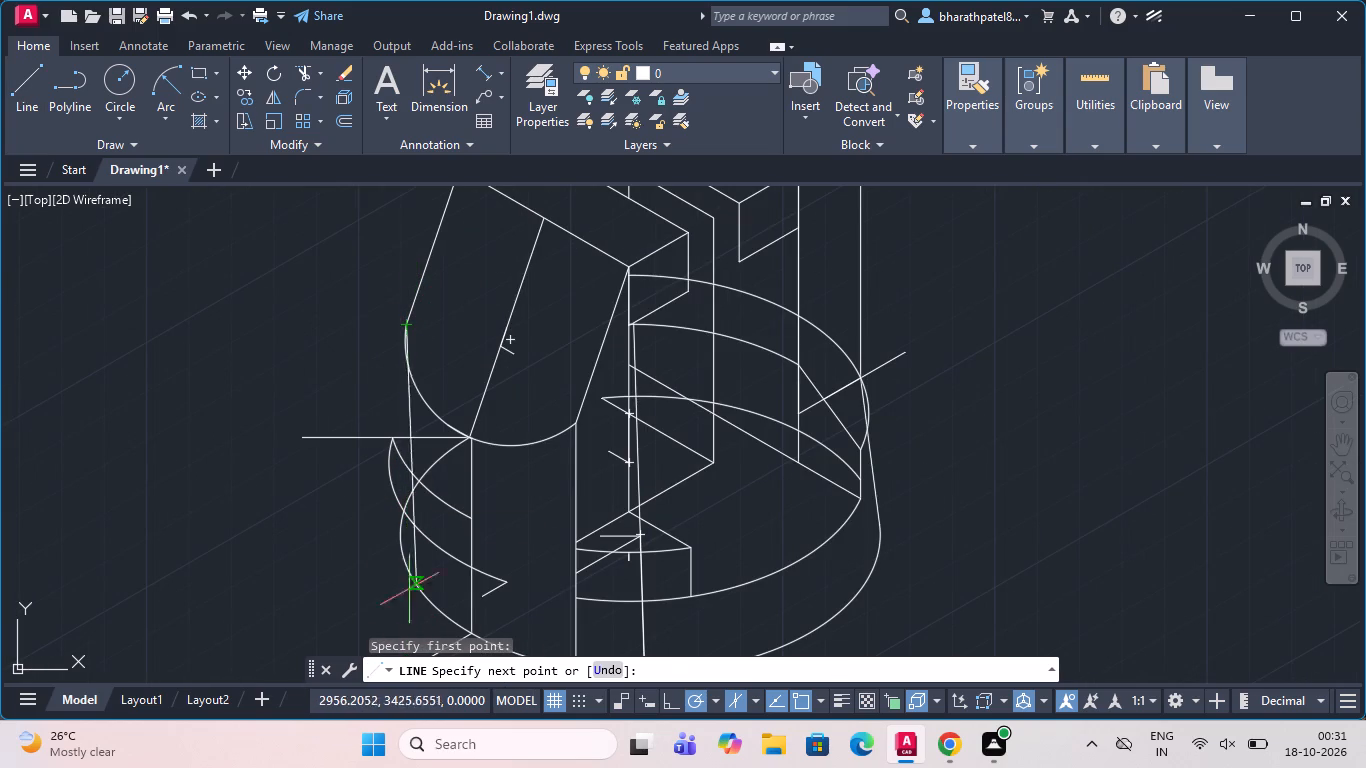
scroll(436, 480, down, 1)
click(409, 574)
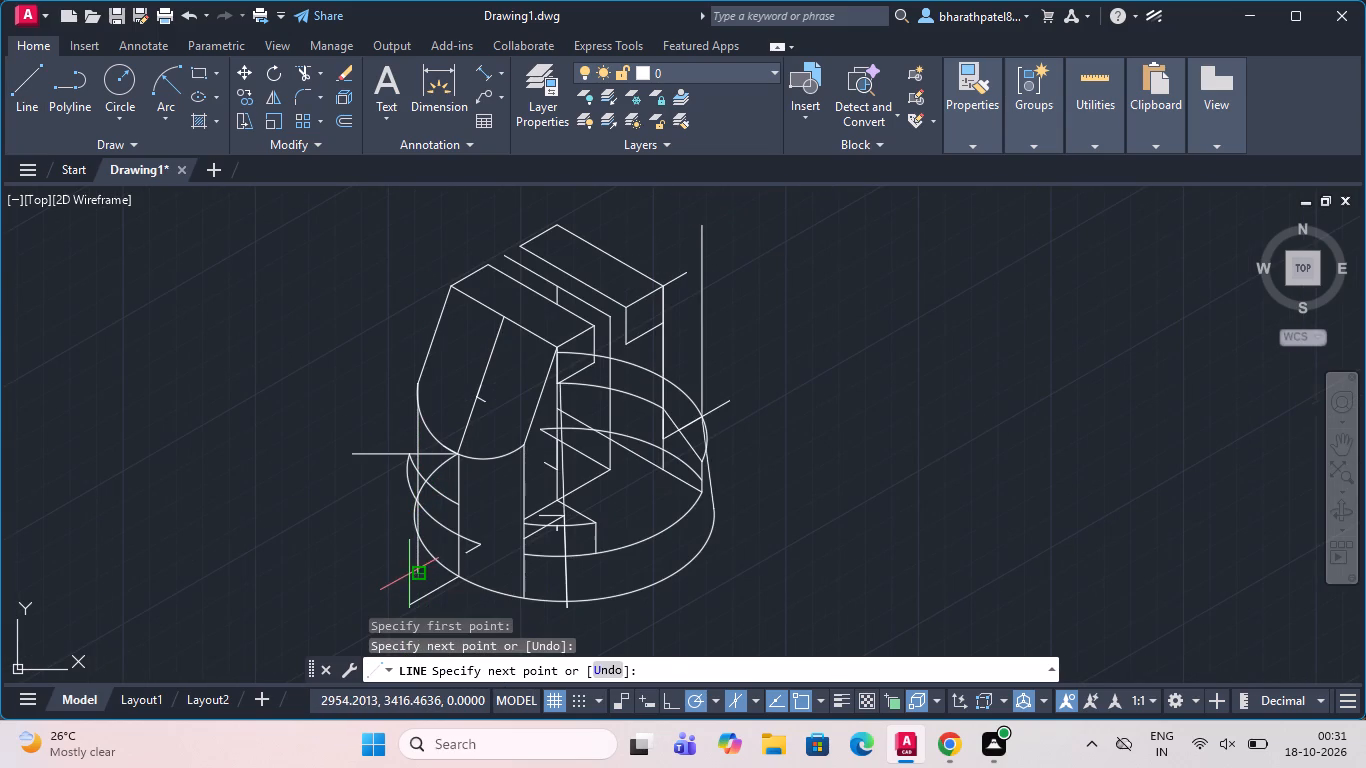
key(Escape)
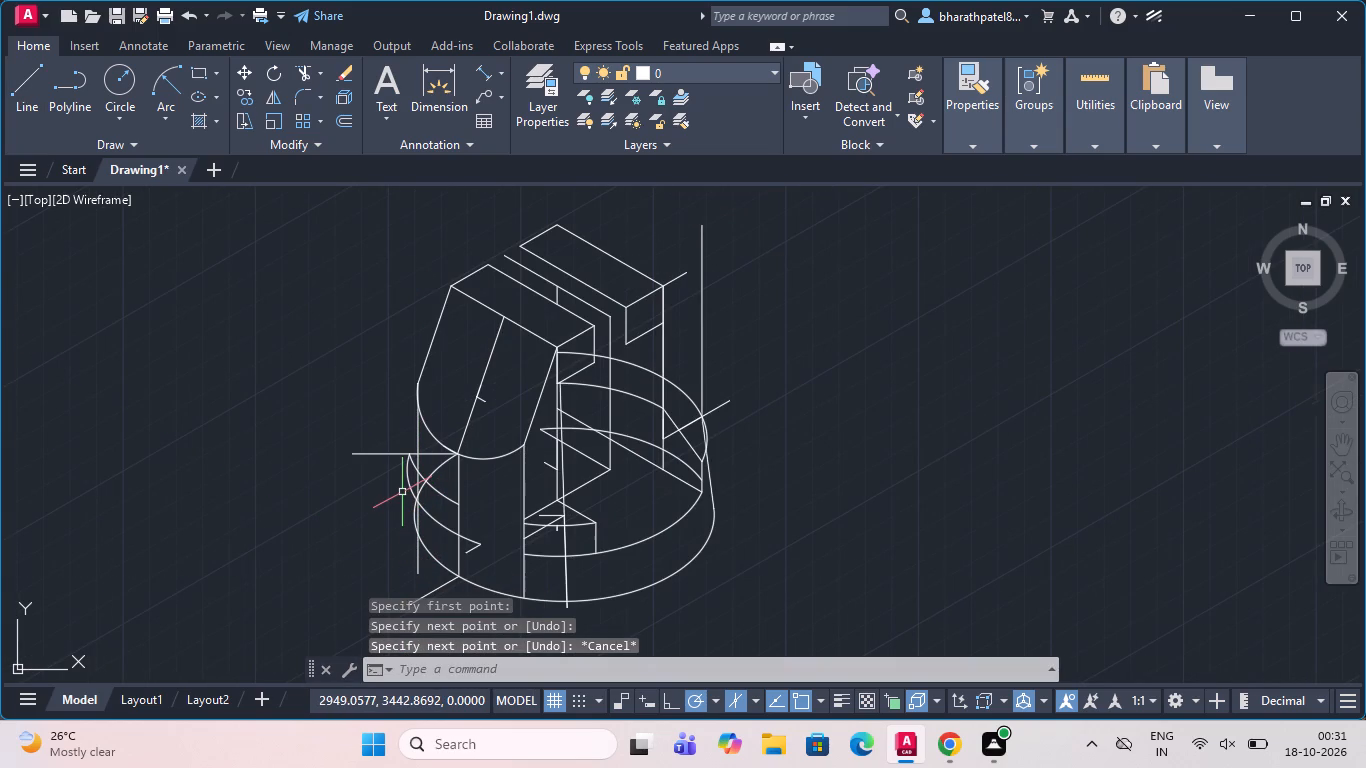
Trim the horizontal line and the base's upper curves where they extend outside the left vertical edge.
scroll(401, 491, up, 1)
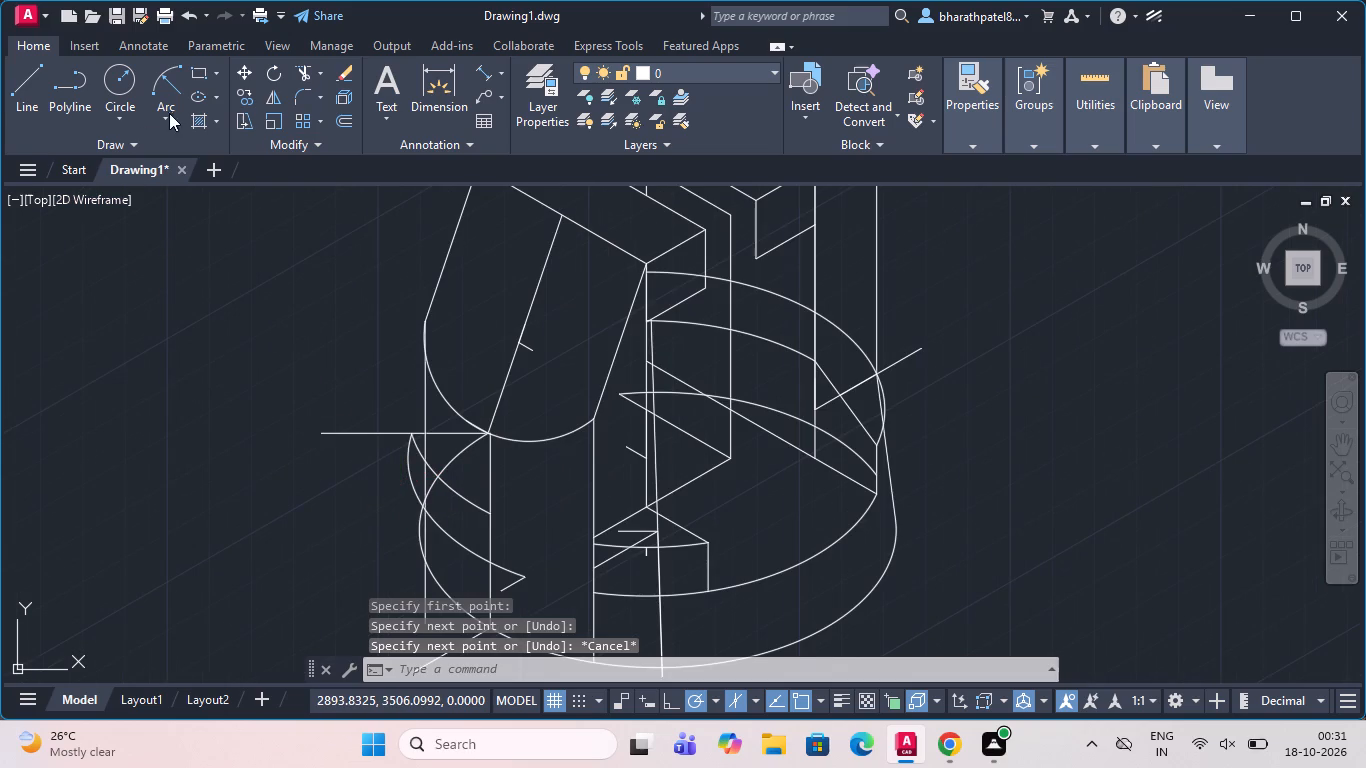
click(305, 66)
drag(415, 415, 407, 464)
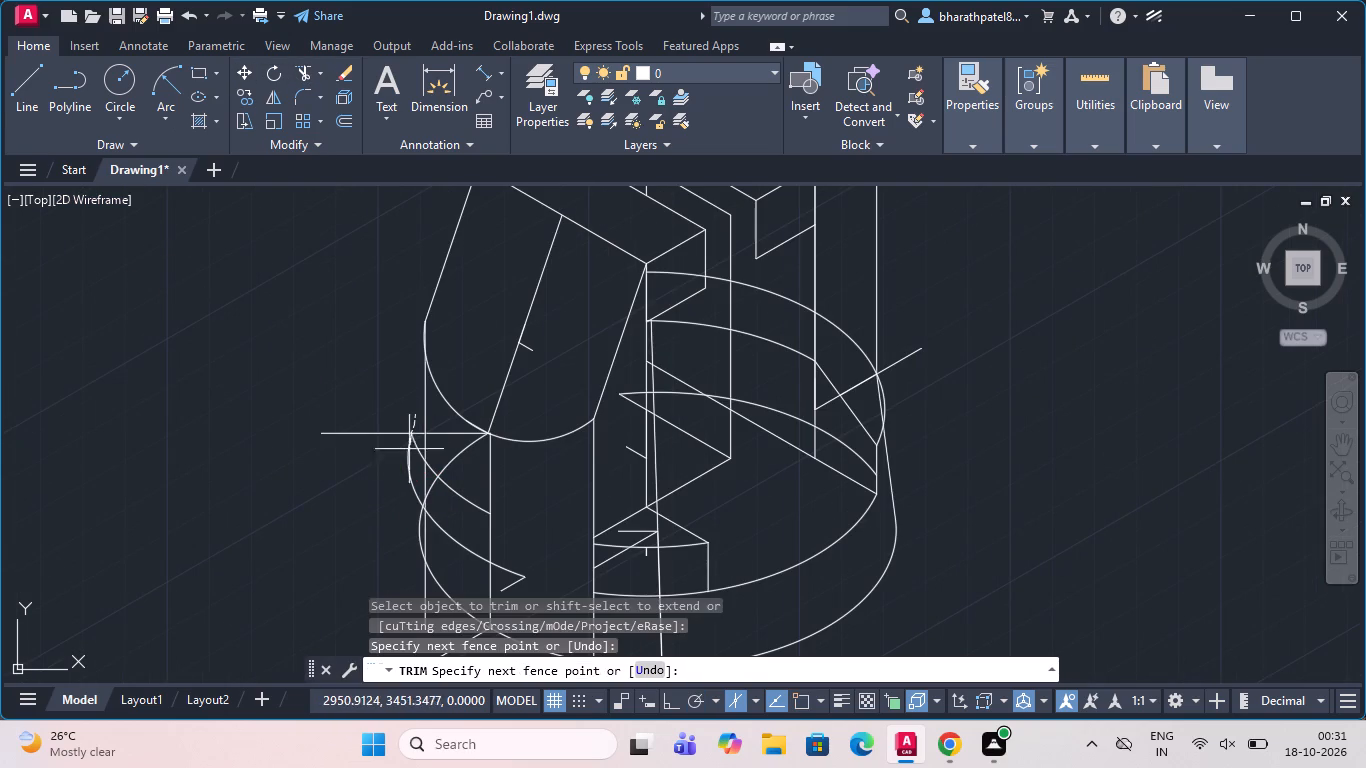
drag(407, 464, 417, 527)
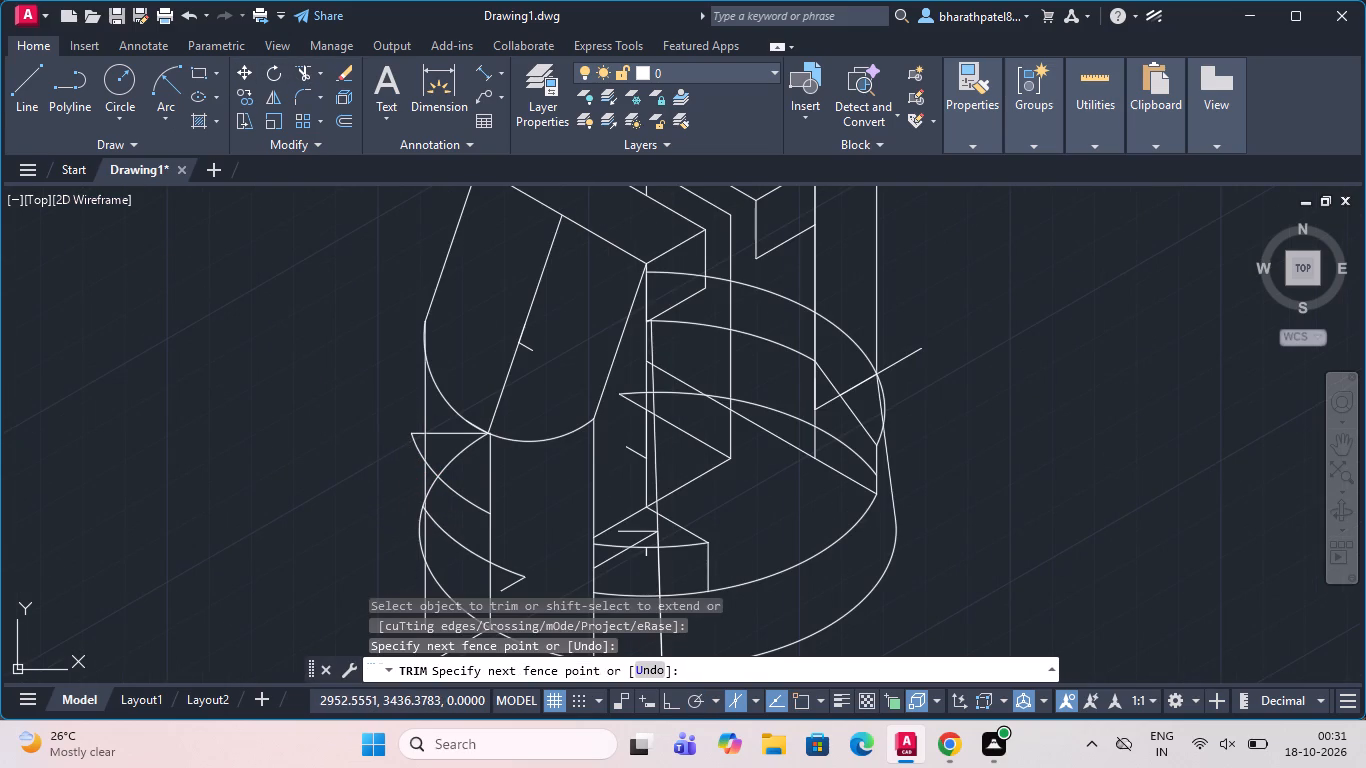
scroll(411, 543, up, 3)
scroll(370, 306, down, 2)
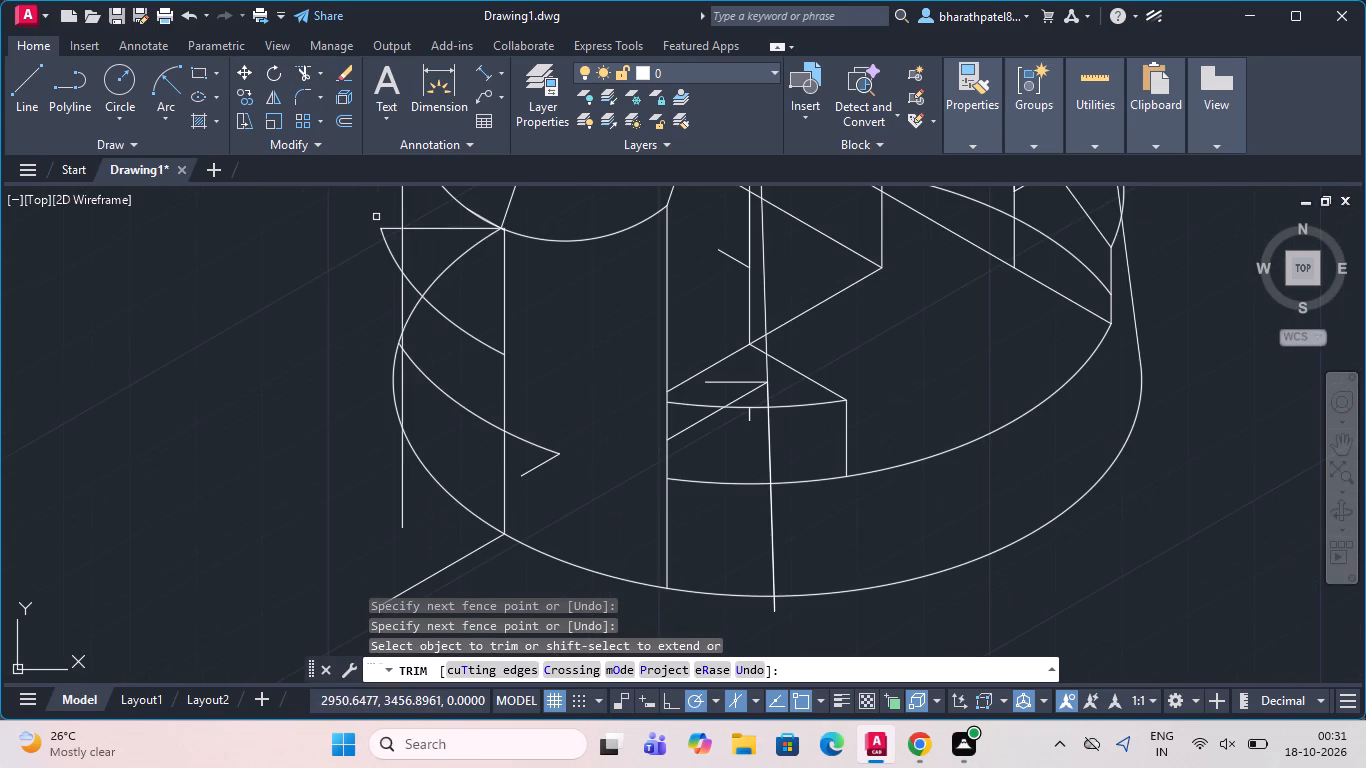
drag(385, 212, 386, 233)
click(386, 247)
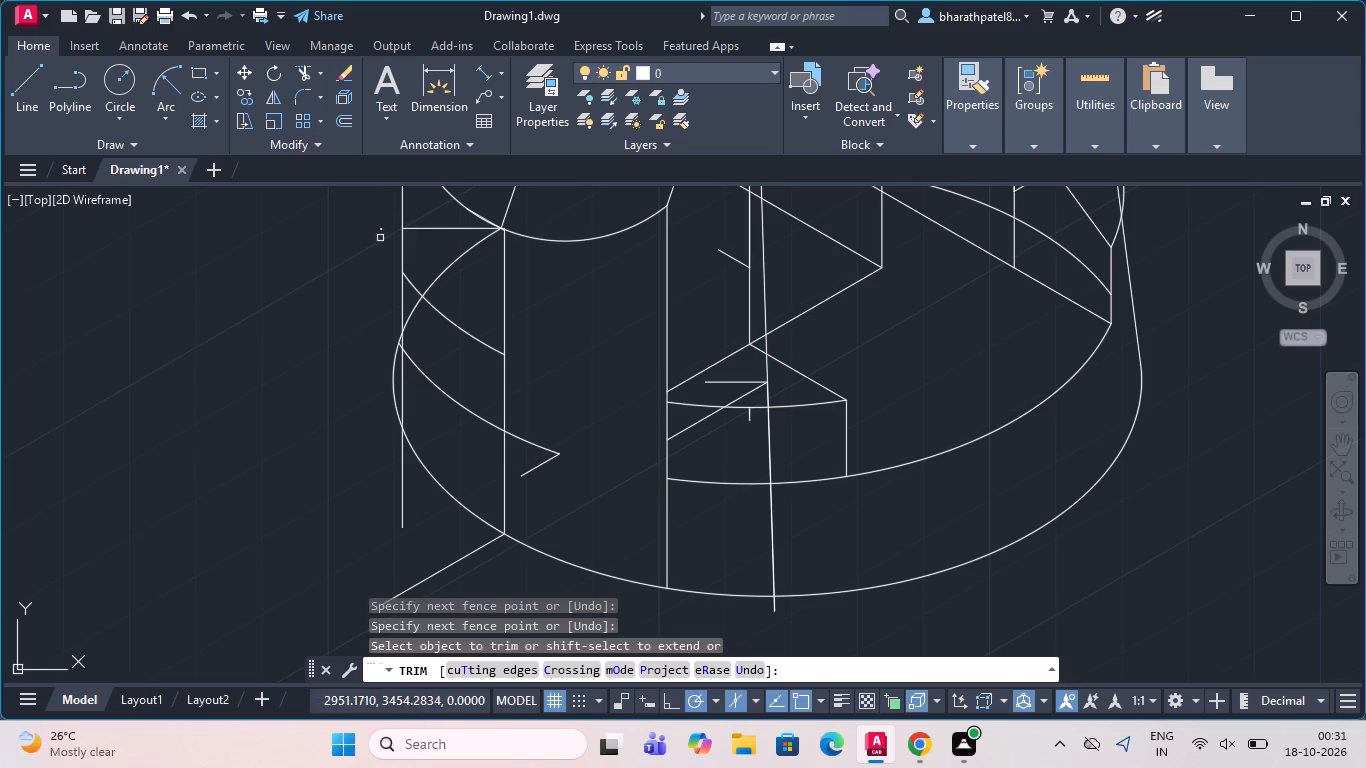
click(380, 228)
scroll(382, 228, up, 3)
key(Escape)
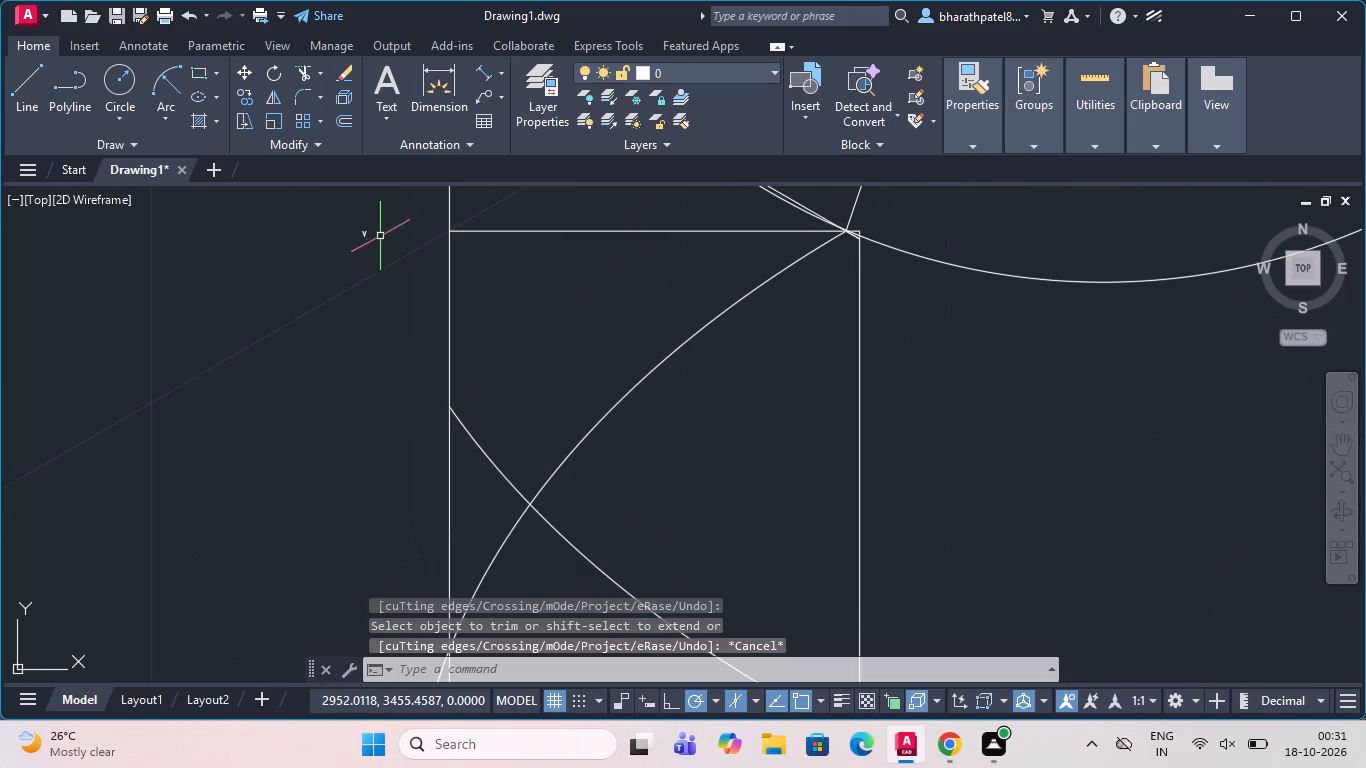
Erase the small leftover pieces outside the left vertical edge at the horizontal line's level.
drag(333, 192, 339, 234)
click(386, 275)
key(Delete)
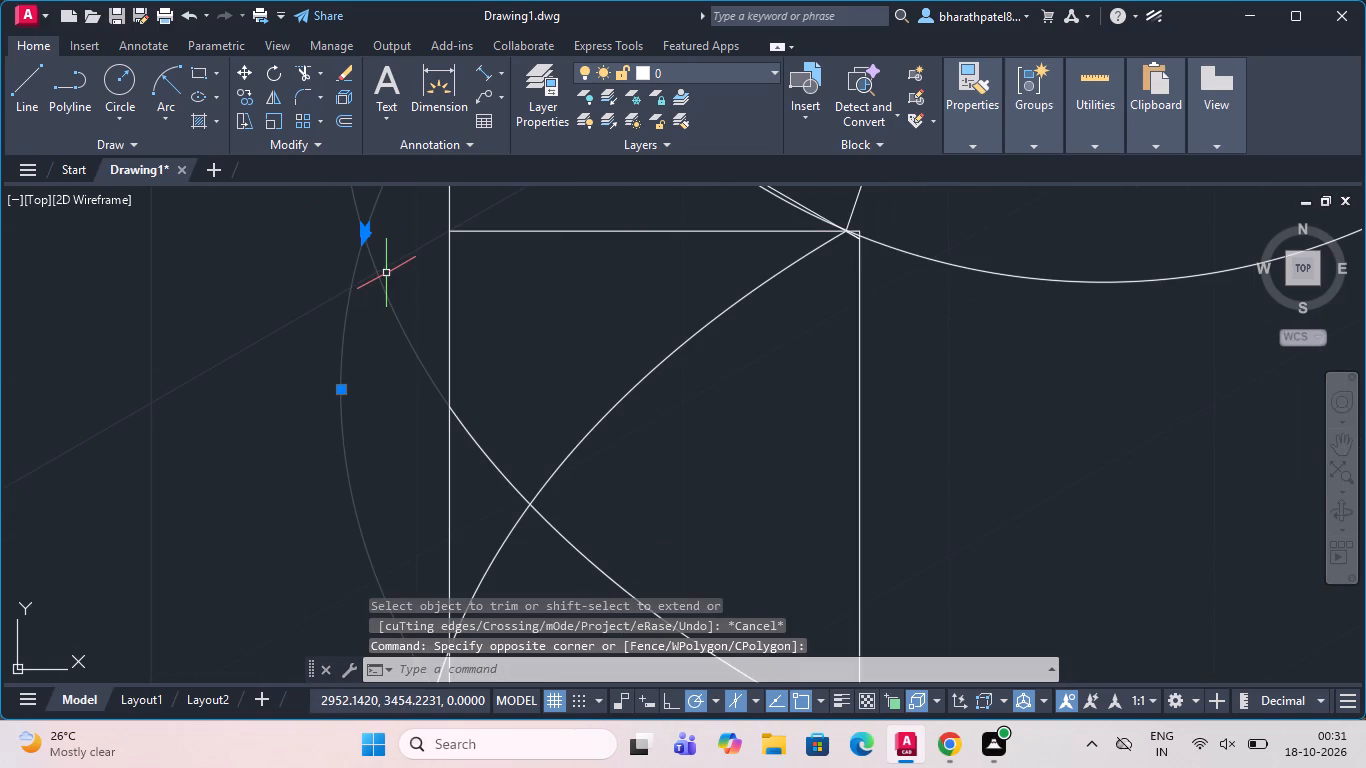
Trim the base curves bulging outside the left vertical edge and that edge's overhang below the base.
click(303, 71)
scroll(504, 466, down, 3)
scroll(491, 594, up, 2)
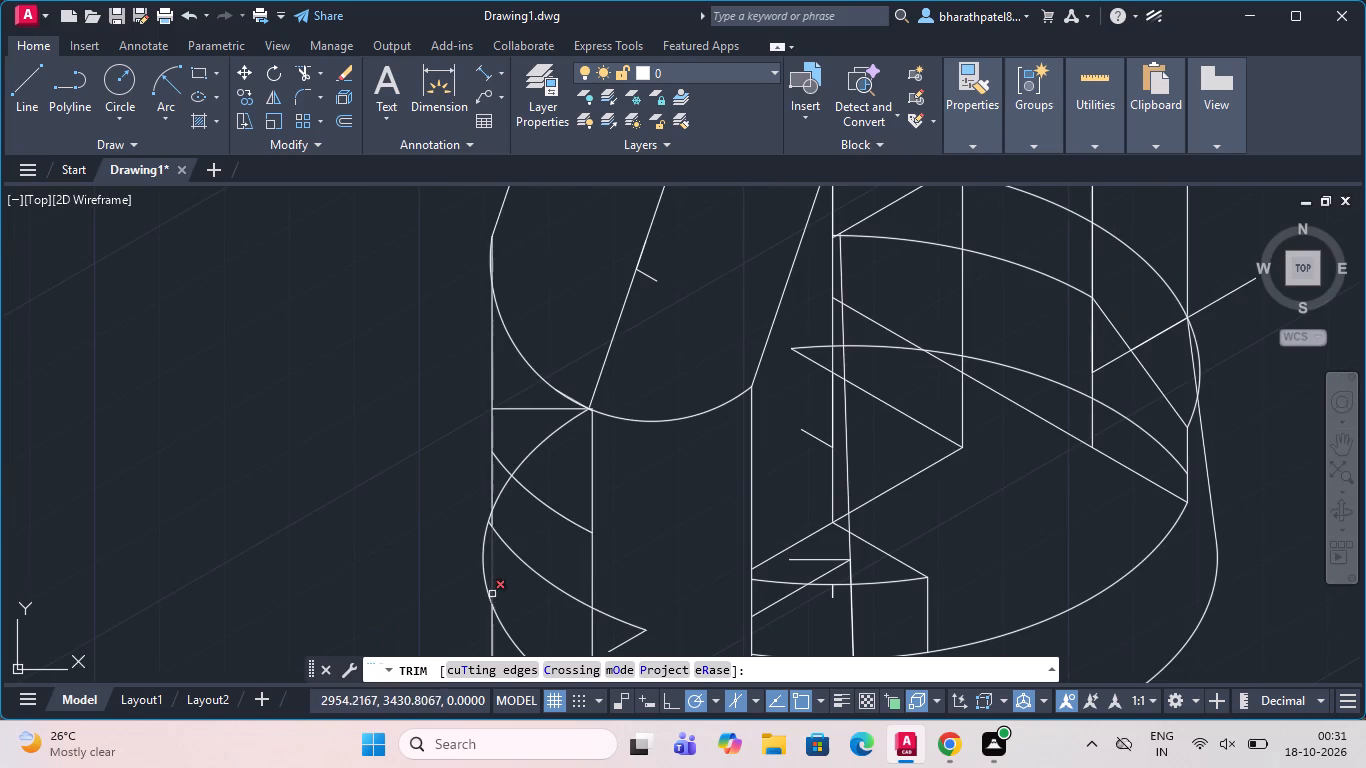
scroll(491, 594, up, 1)
scroll(451, 450, down, 3)
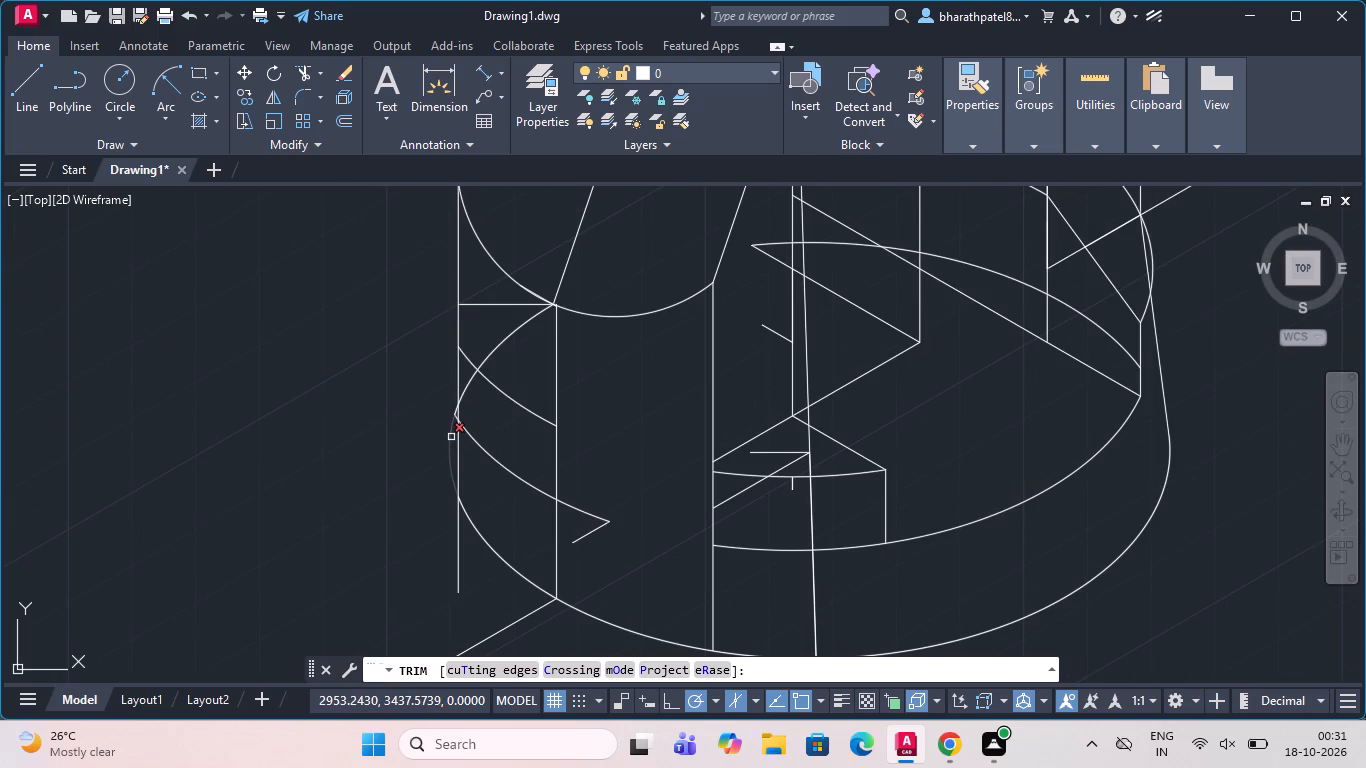
scroll(451, 439, up, 2)
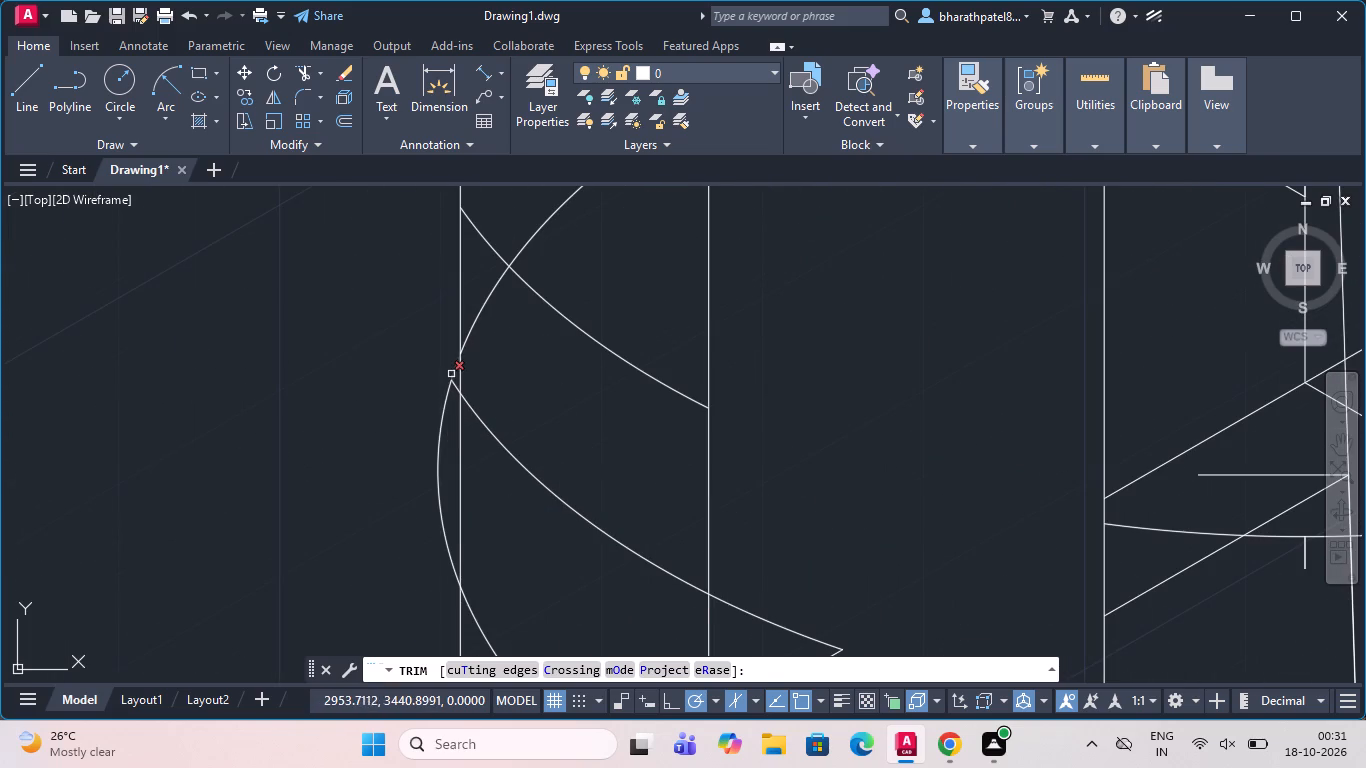
click(452, 373)
click(453, 387)
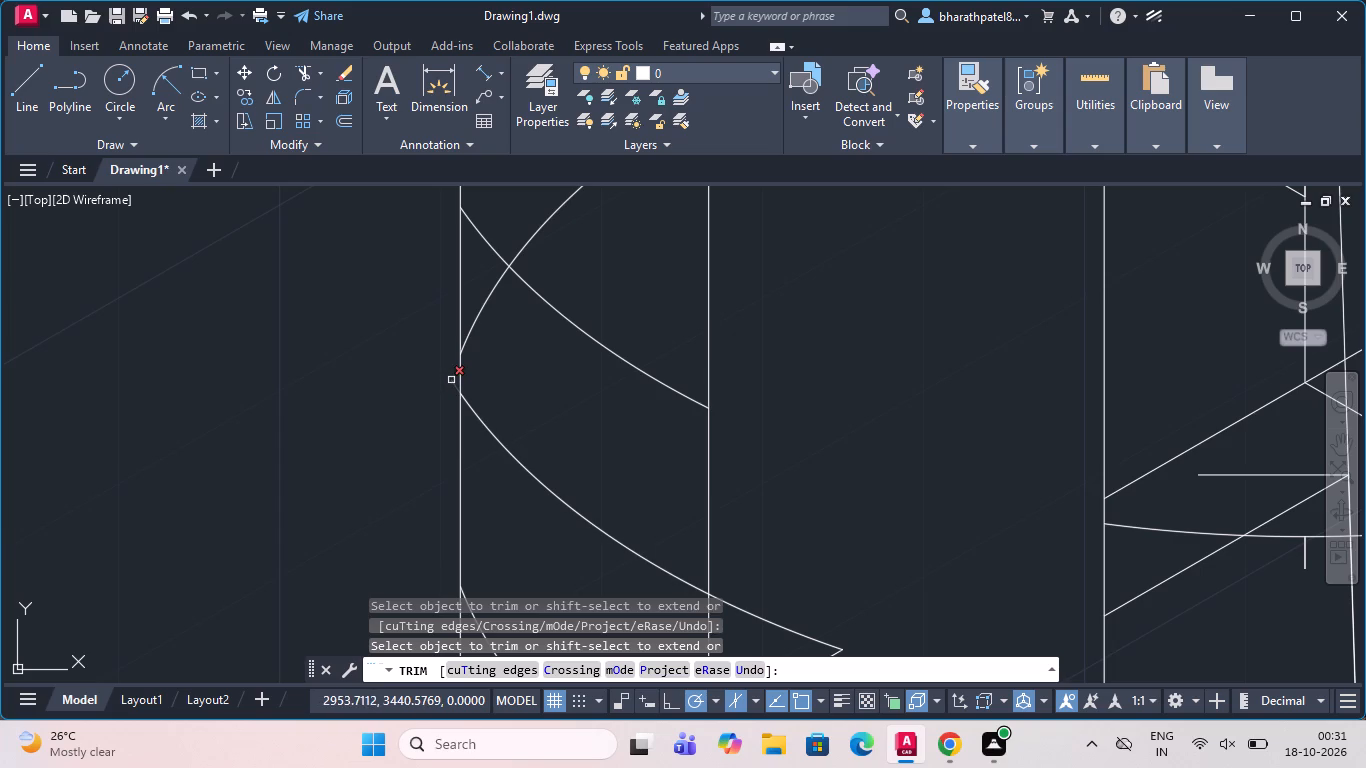
click(454, 380)
scroll(447, 380, down, 3)
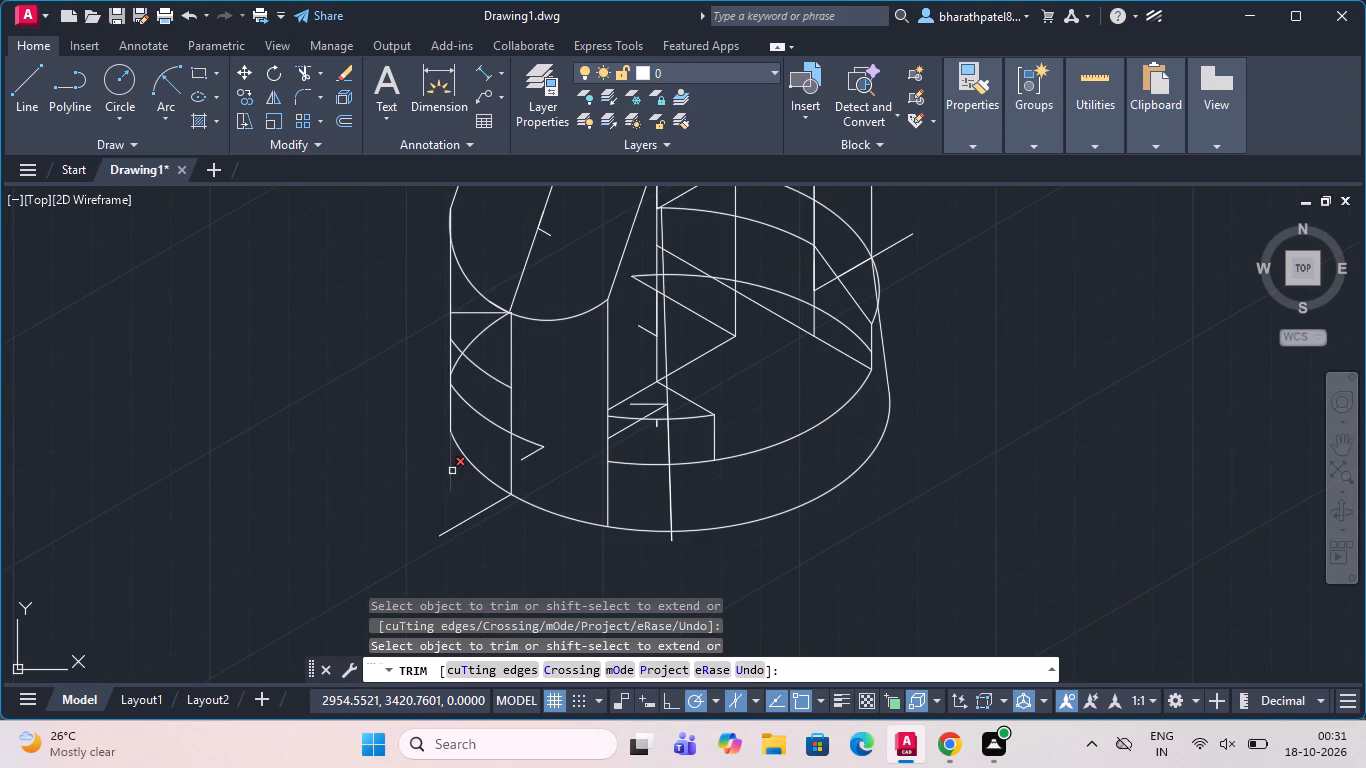
click(452, 471)
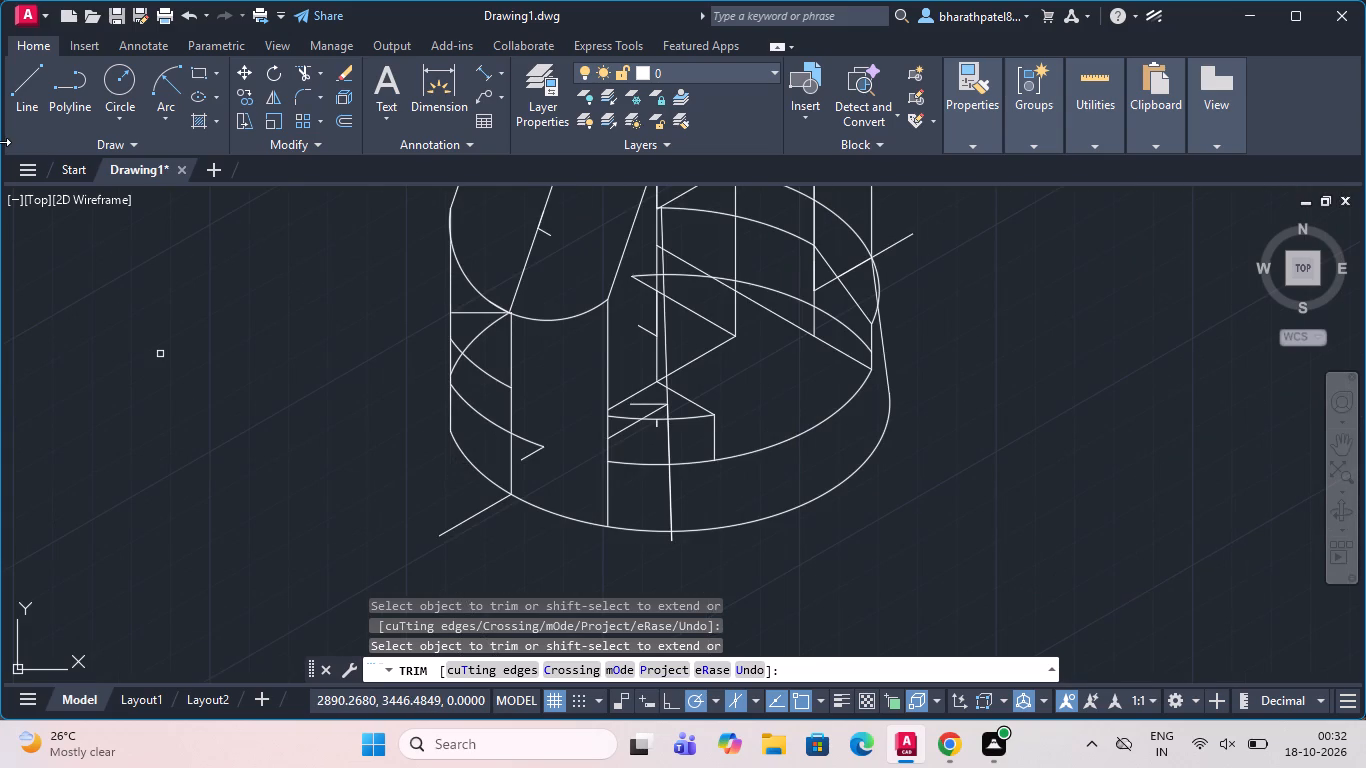
scroll(622, 396, down, 3)
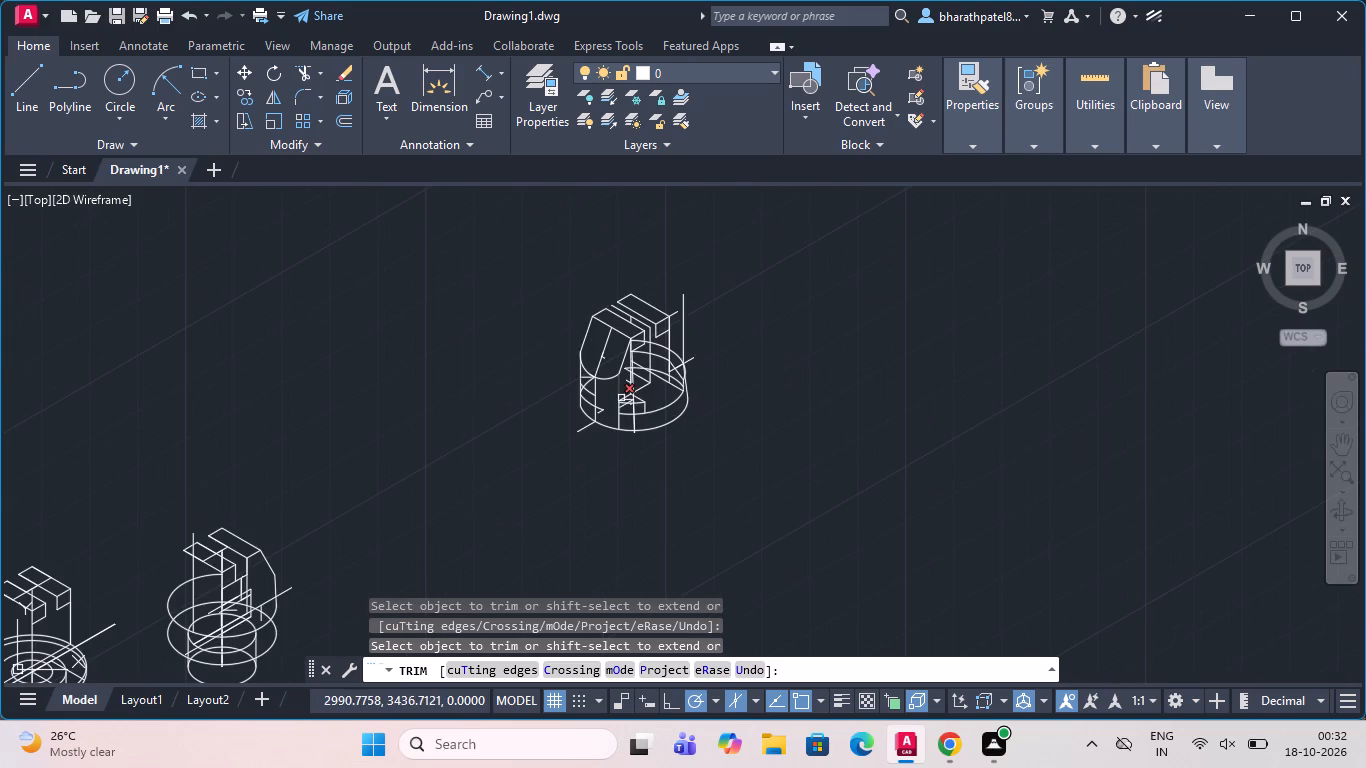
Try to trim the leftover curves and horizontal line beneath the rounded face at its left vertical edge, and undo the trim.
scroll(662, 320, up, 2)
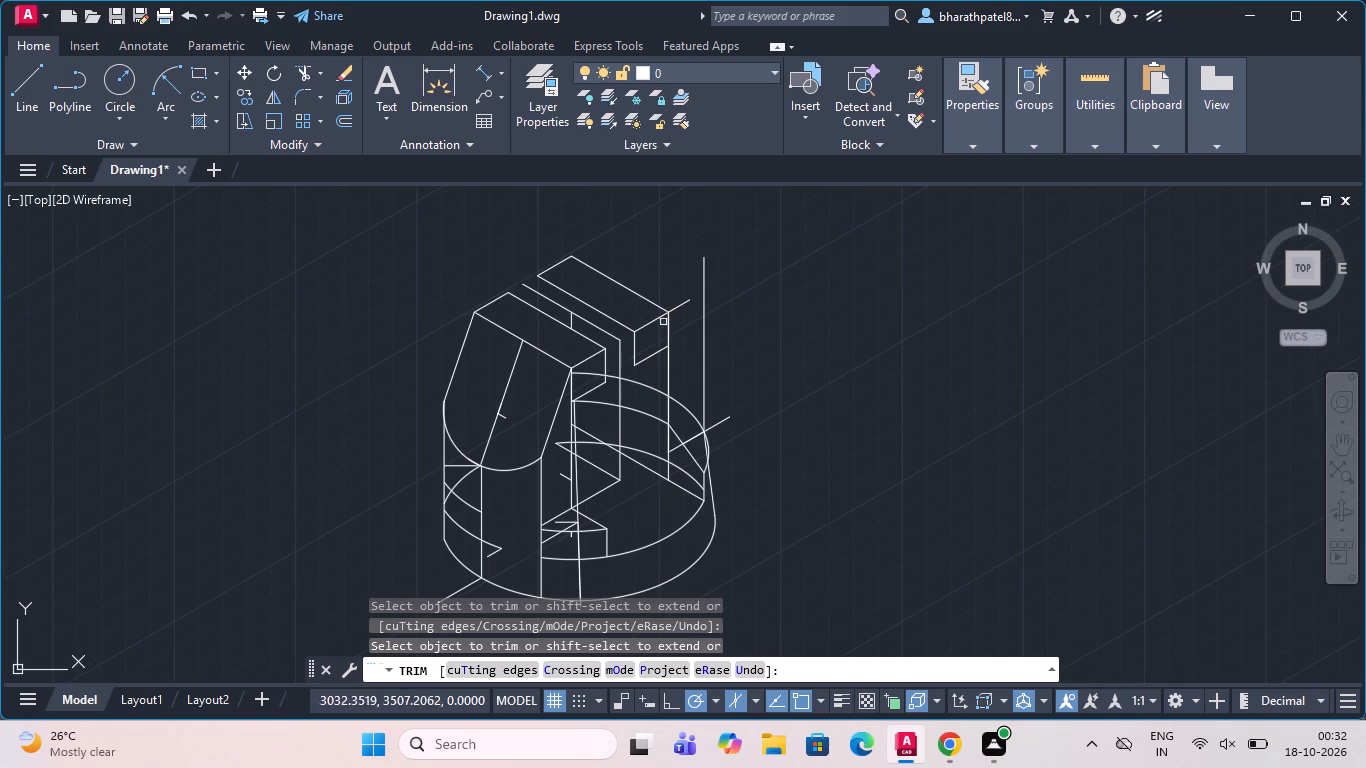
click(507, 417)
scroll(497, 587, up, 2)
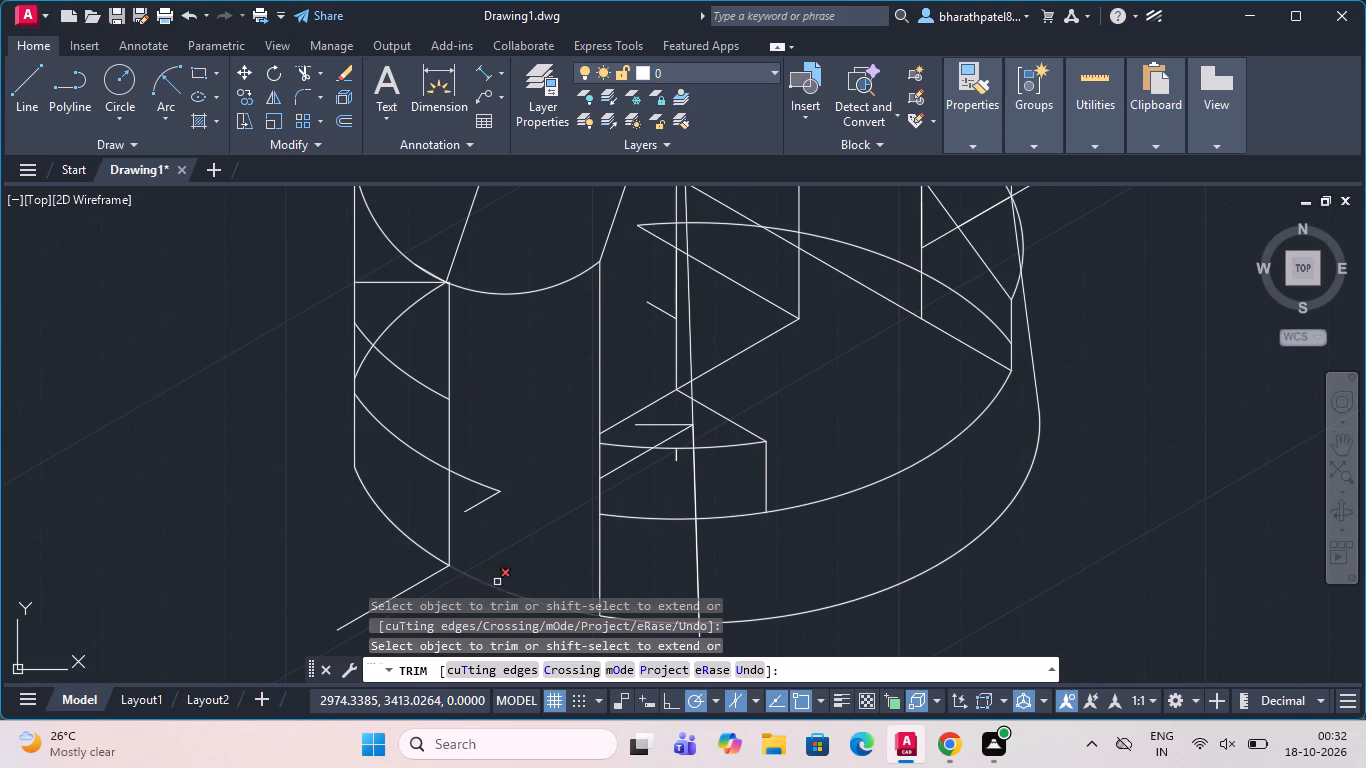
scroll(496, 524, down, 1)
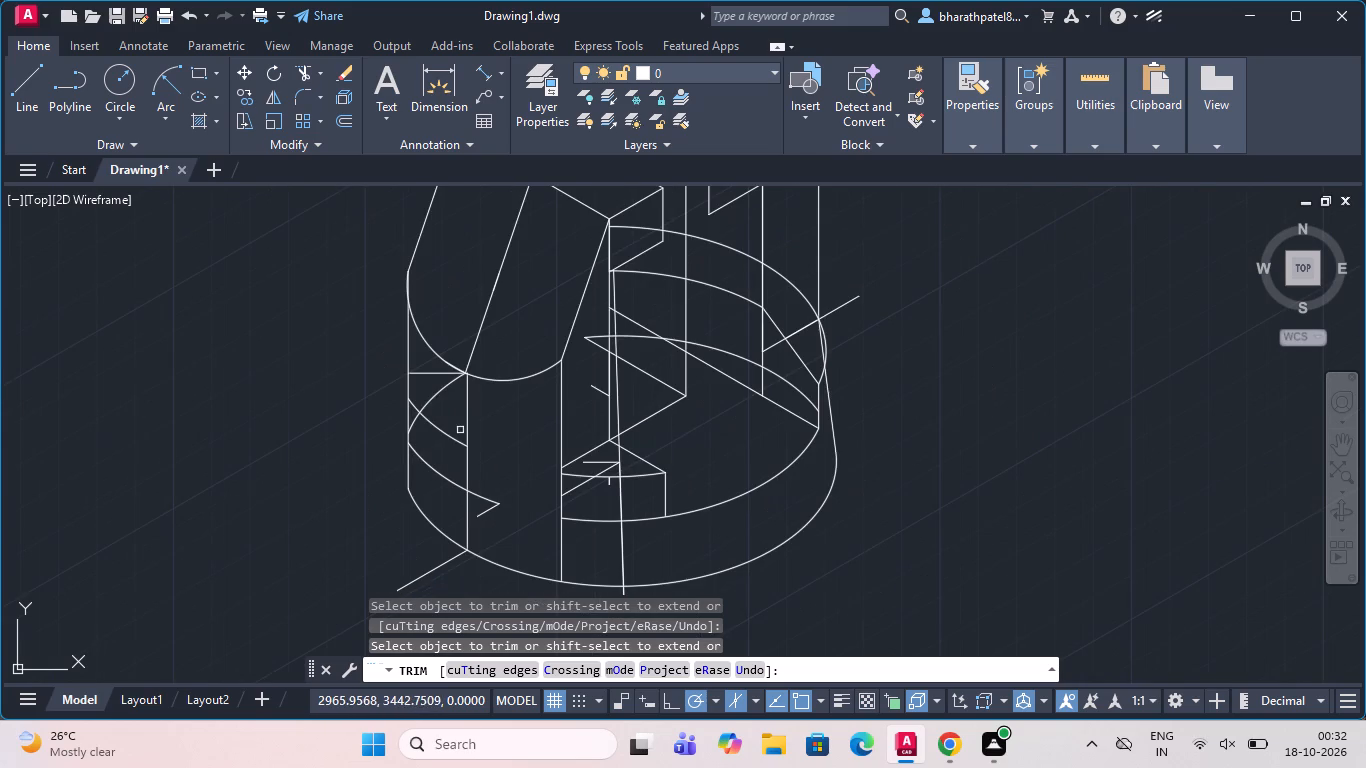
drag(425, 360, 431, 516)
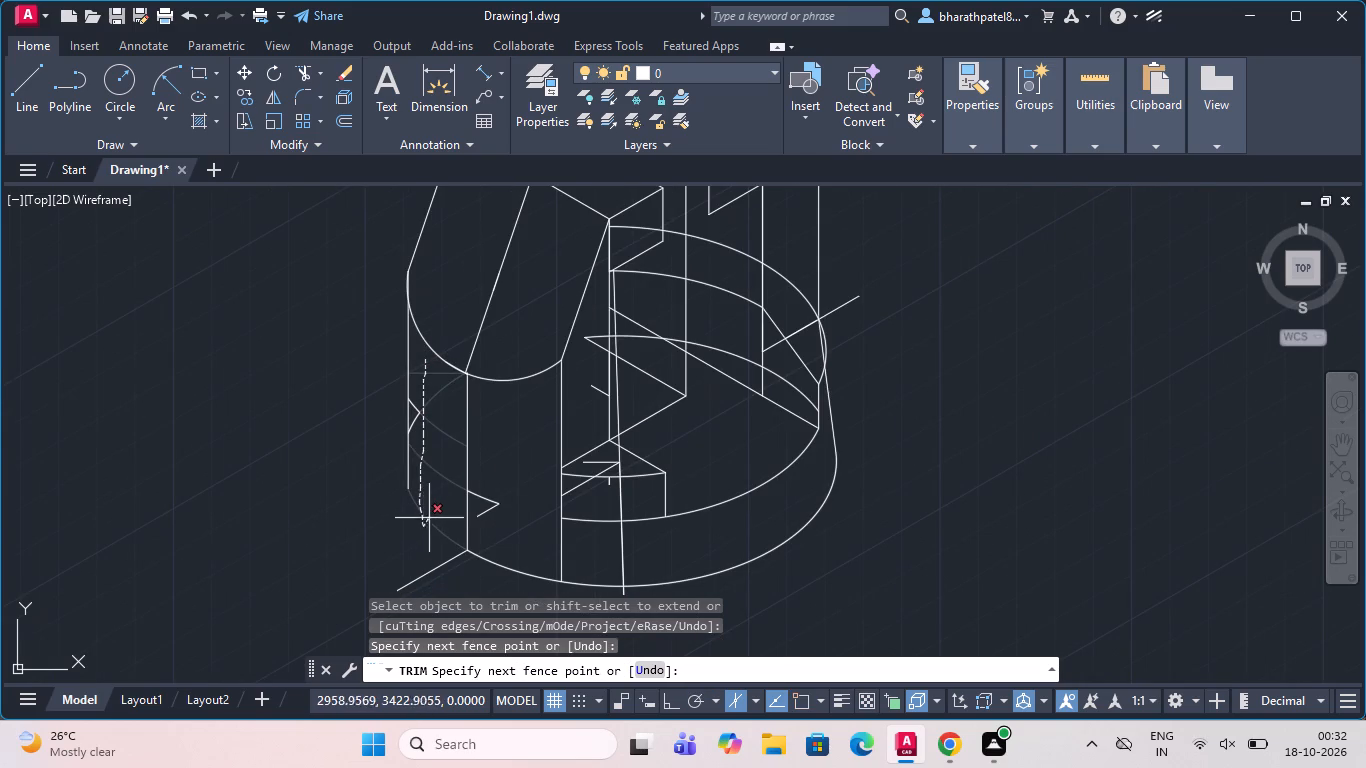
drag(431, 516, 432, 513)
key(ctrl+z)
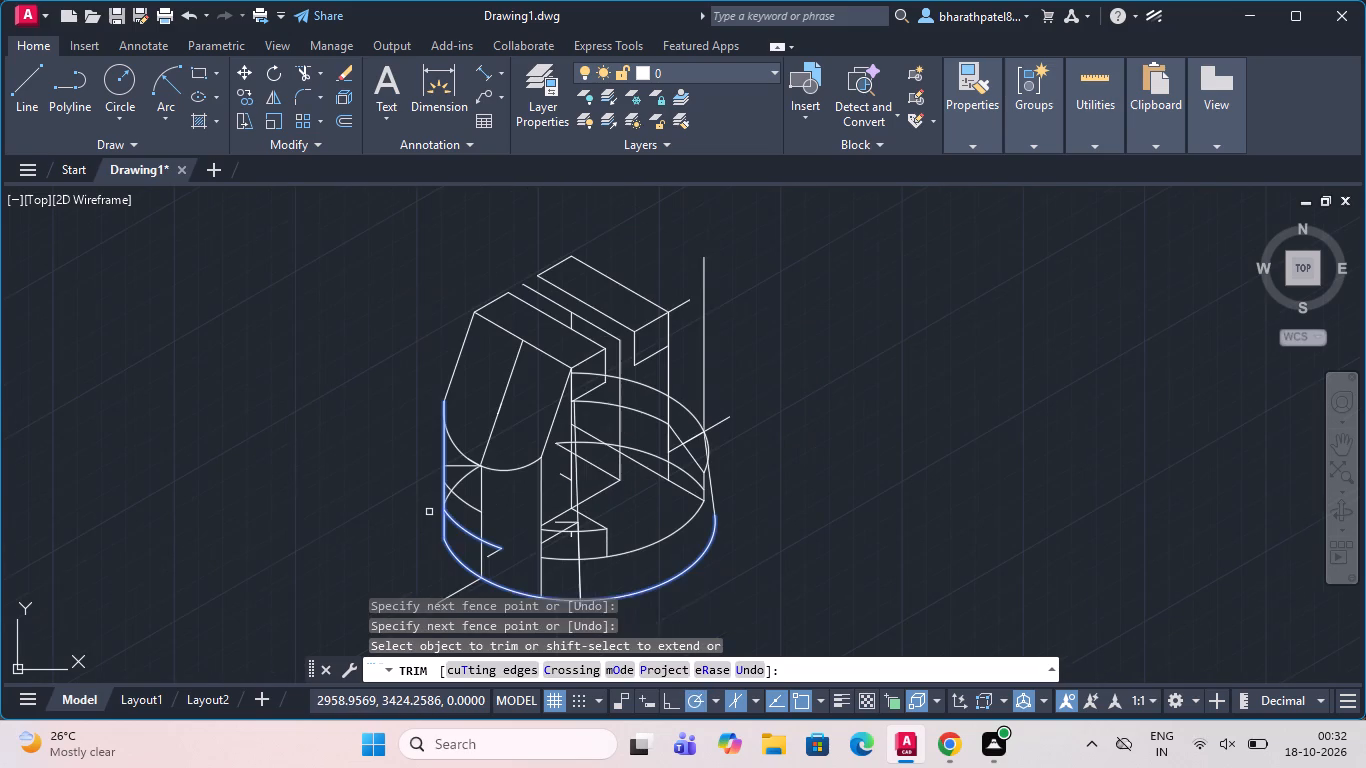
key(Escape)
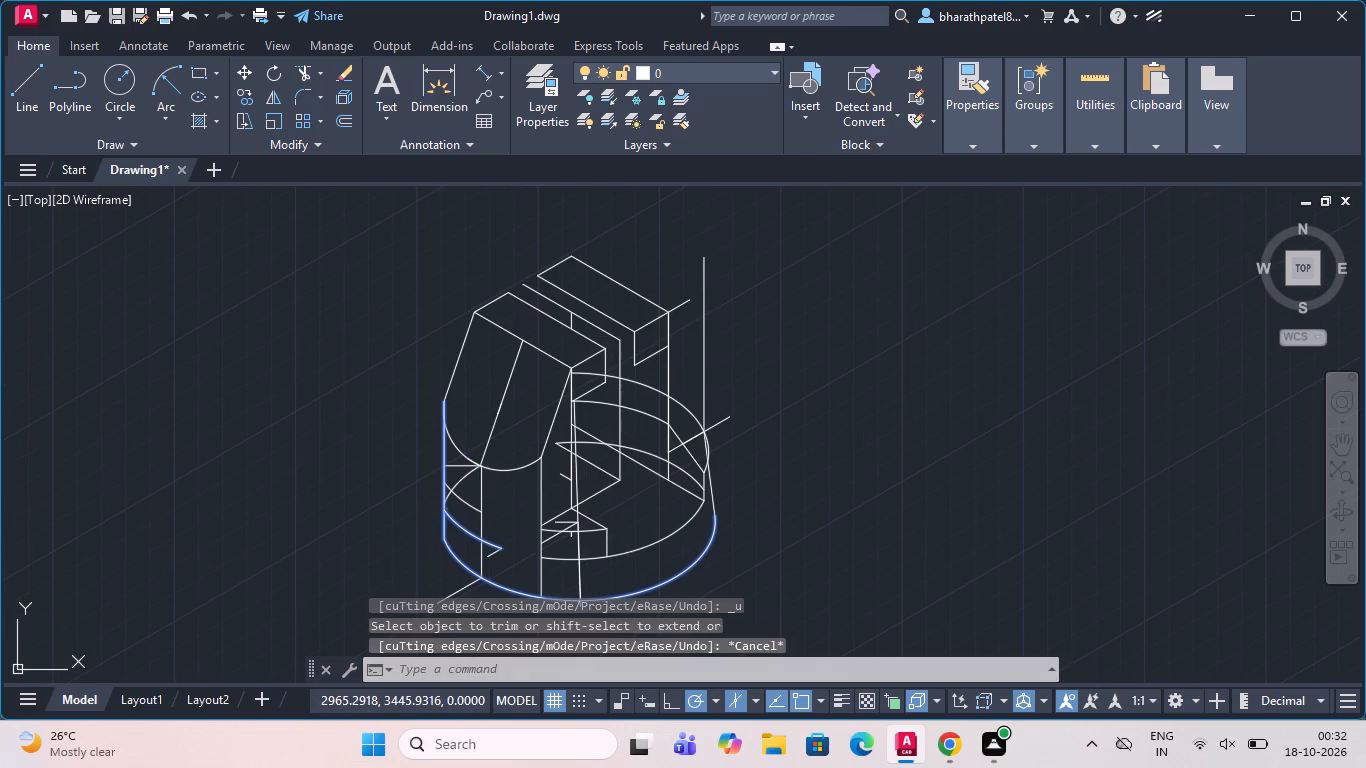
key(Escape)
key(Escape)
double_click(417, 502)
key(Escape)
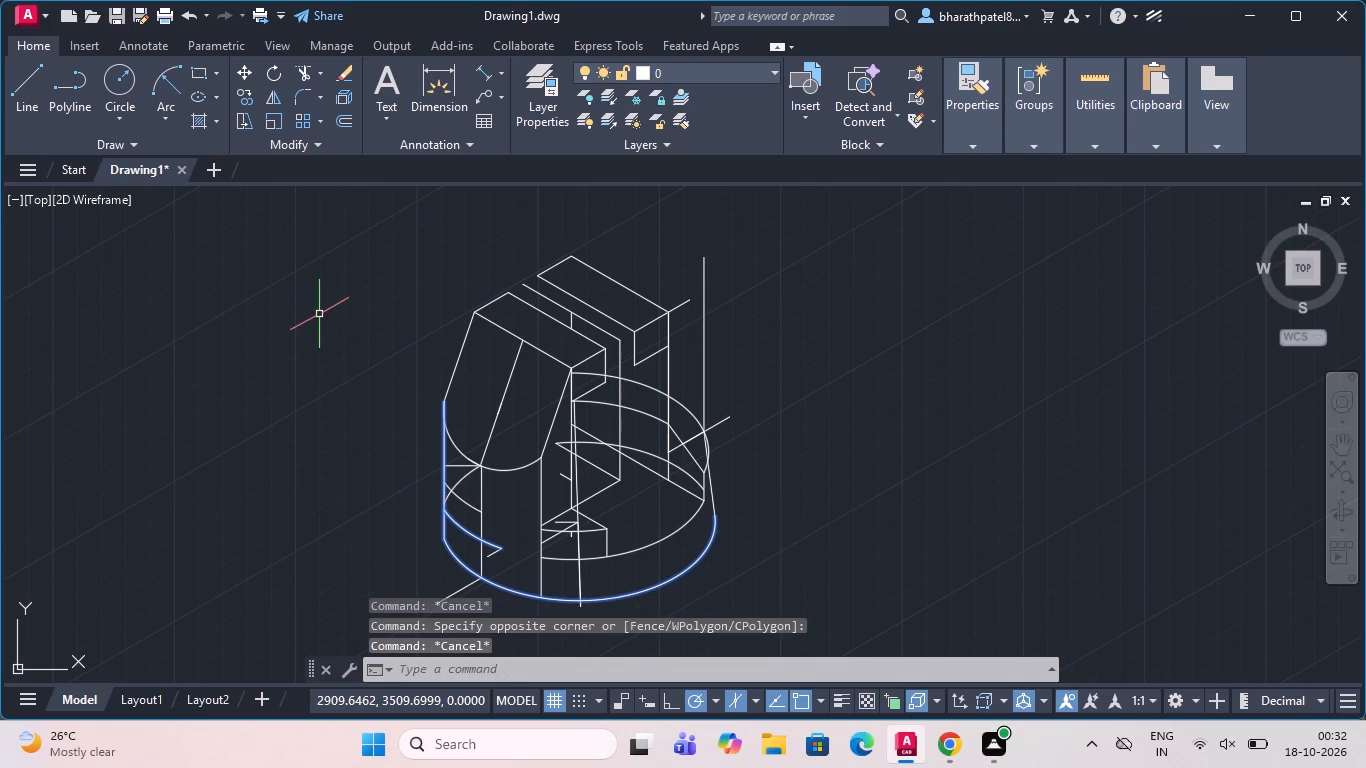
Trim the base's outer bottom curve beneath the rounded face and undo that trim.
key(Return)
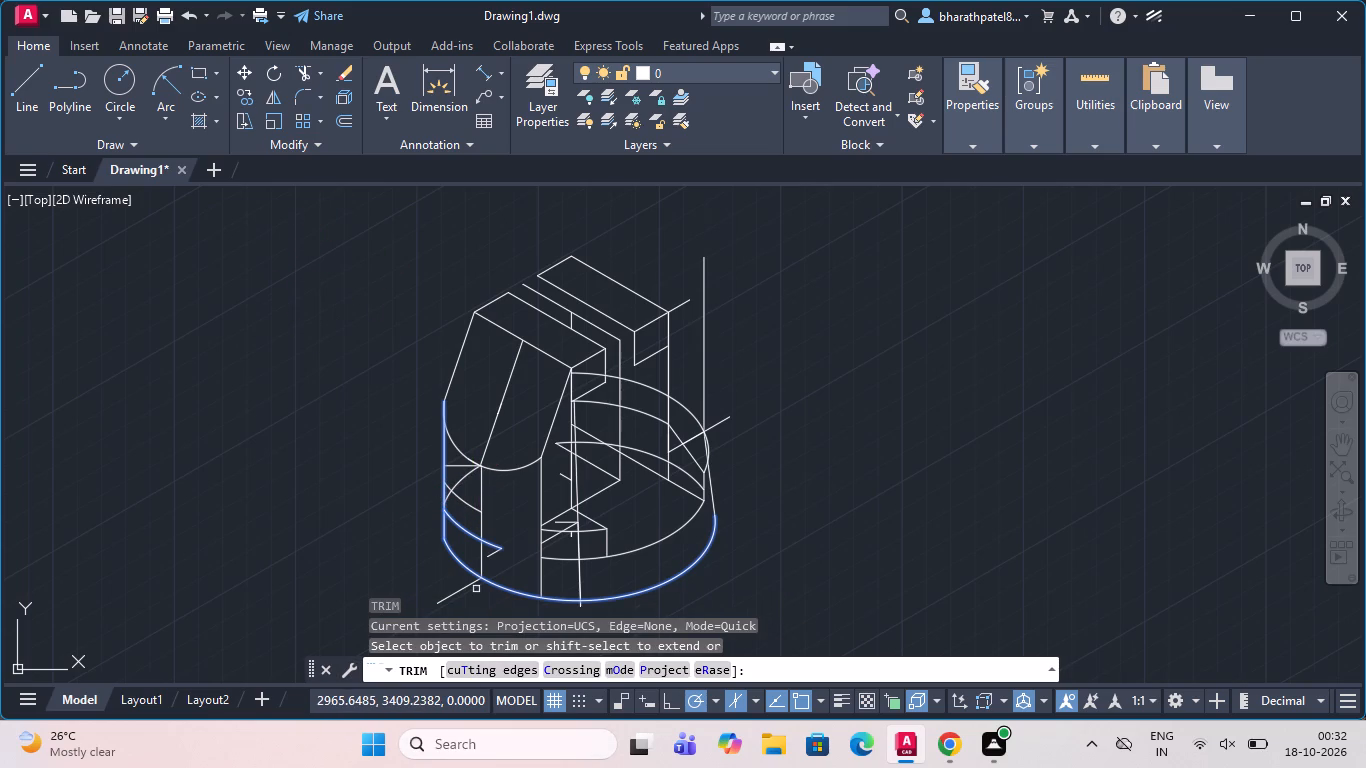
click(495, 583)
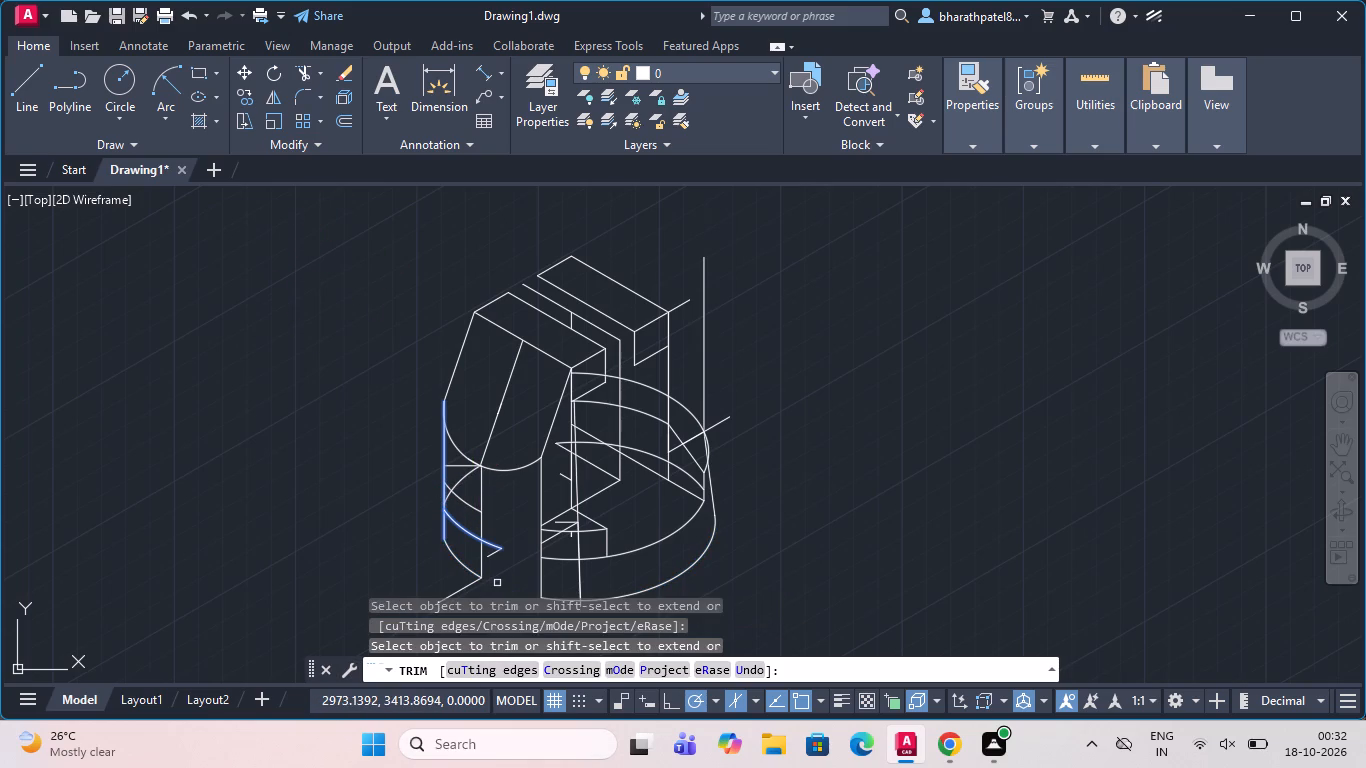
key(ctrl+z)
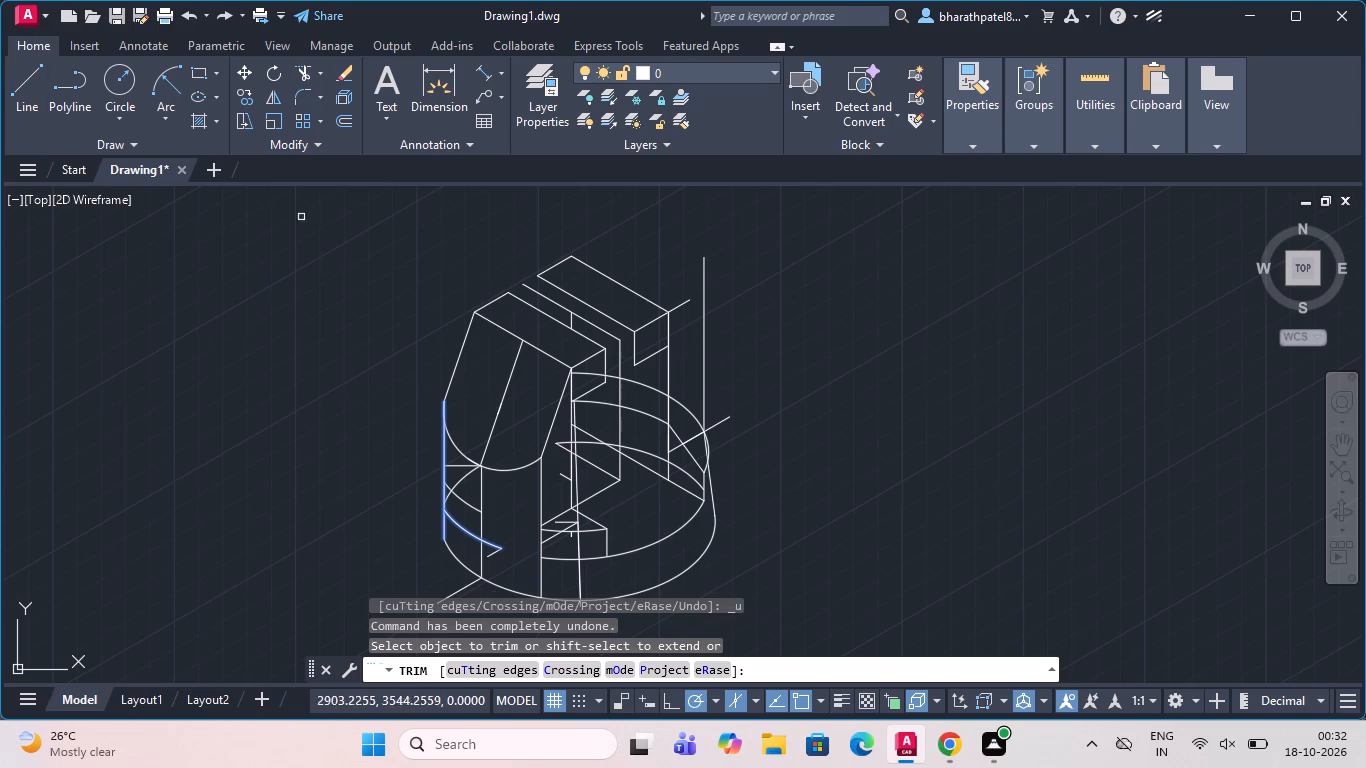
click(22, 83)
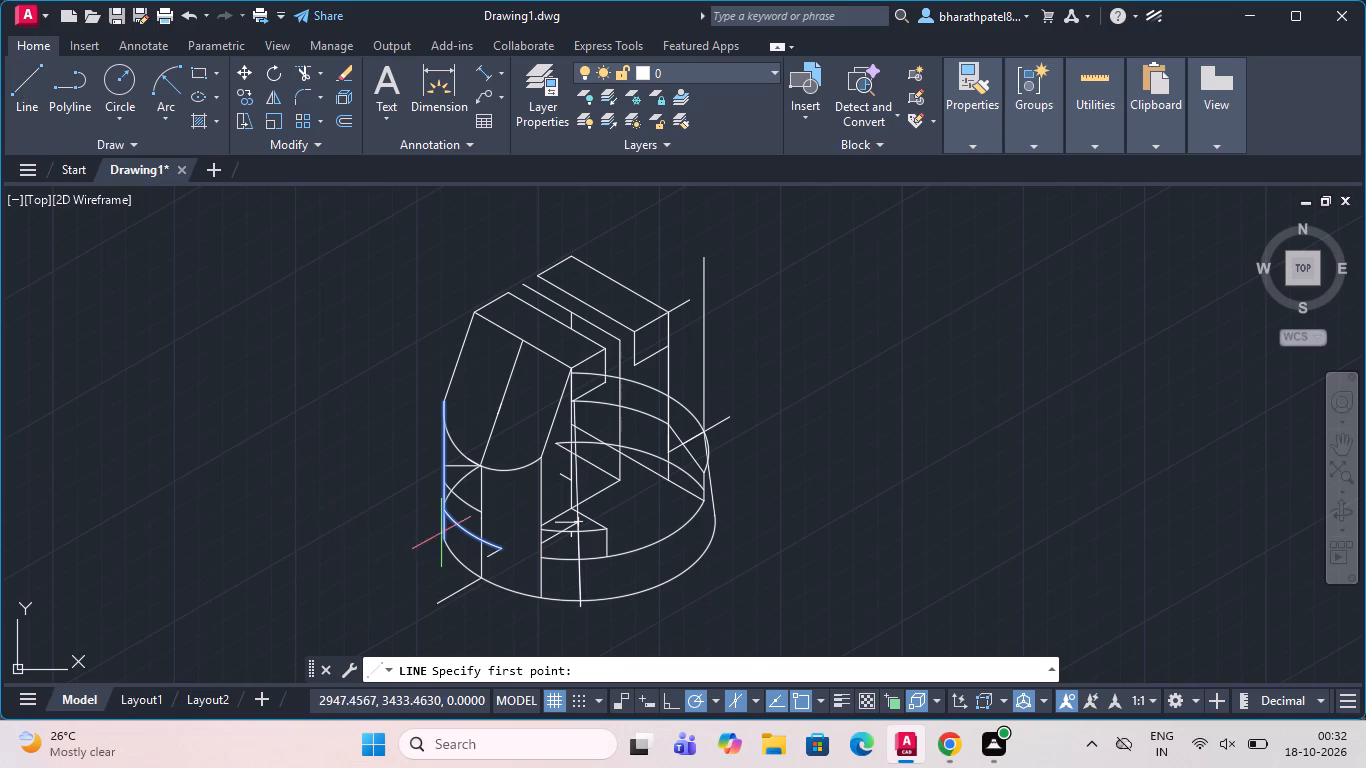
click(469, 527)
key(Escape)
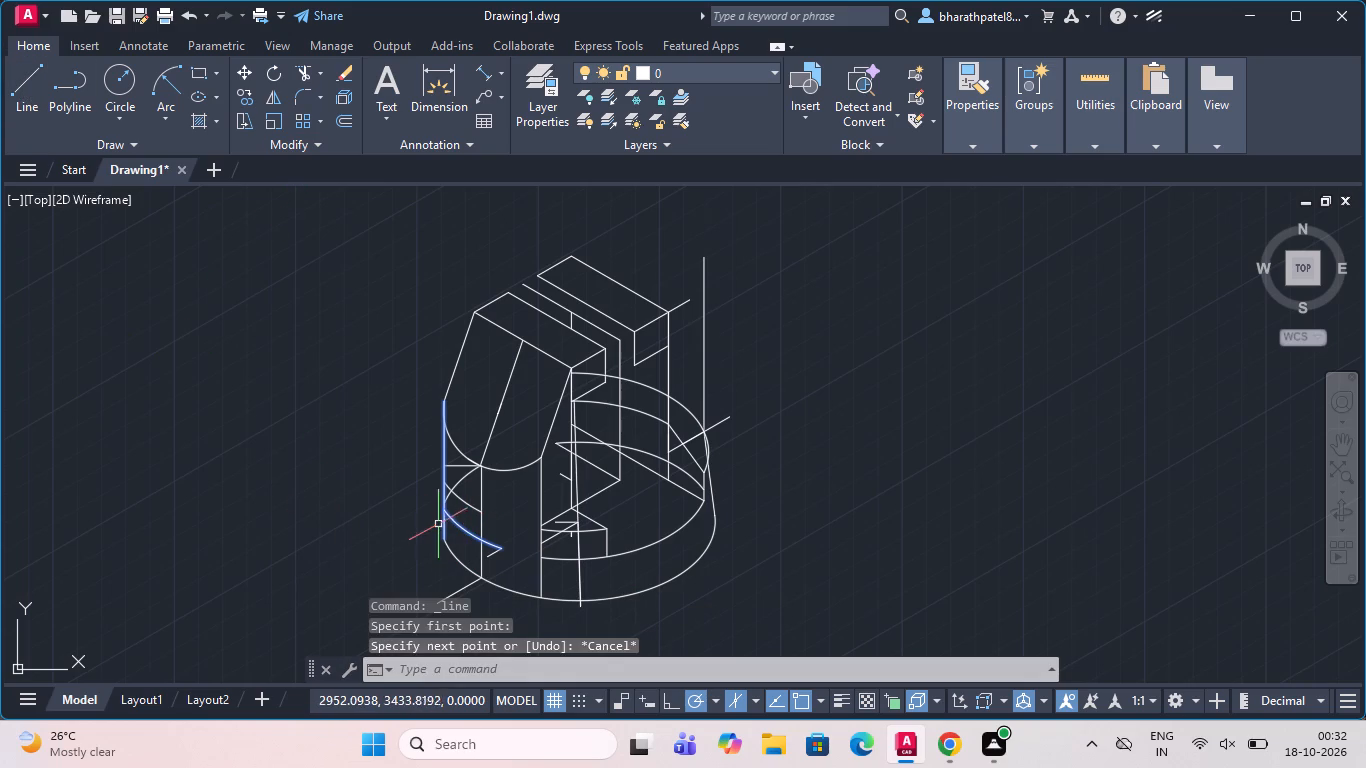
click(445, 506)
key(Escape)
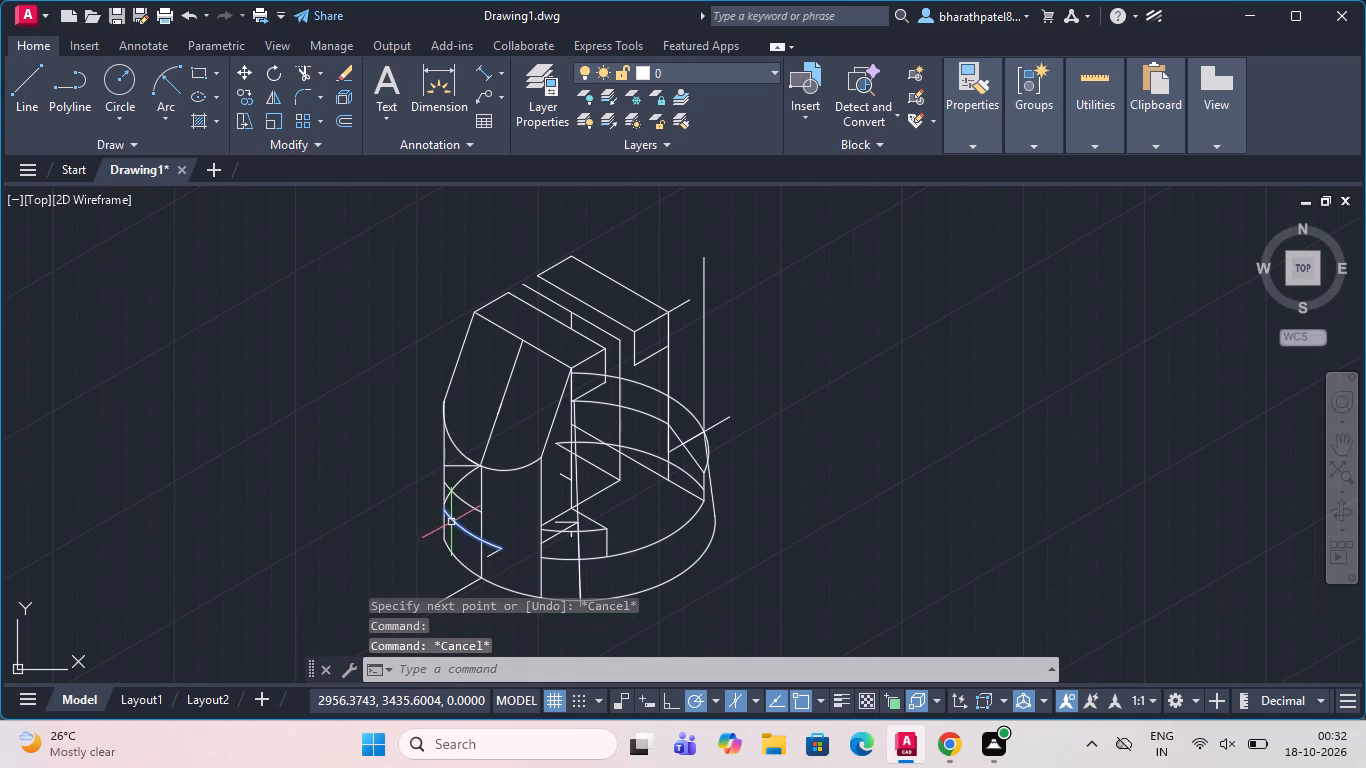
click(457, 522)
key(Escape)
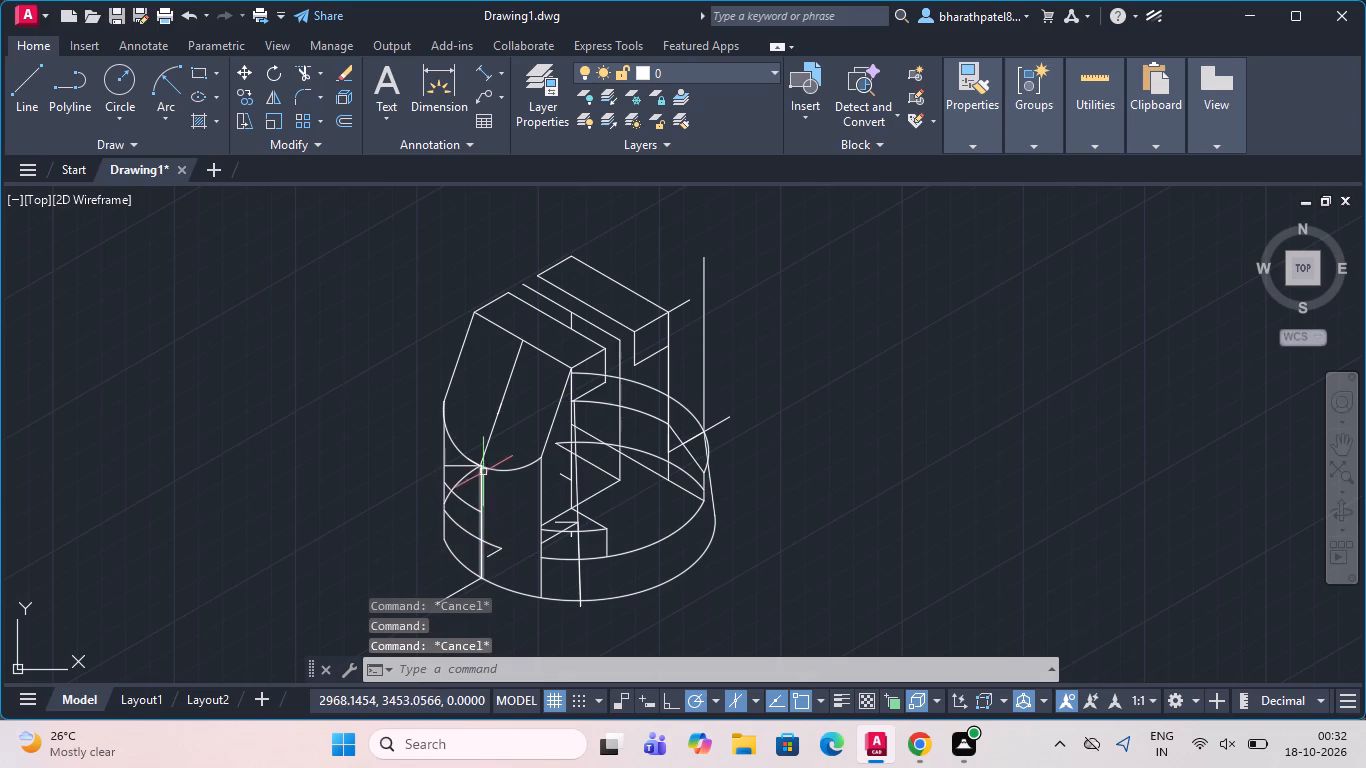
Trim away the horizontal line, the leftover base curves and the inner vertical line on the wall beneath the rounded face.
click(298, 74)
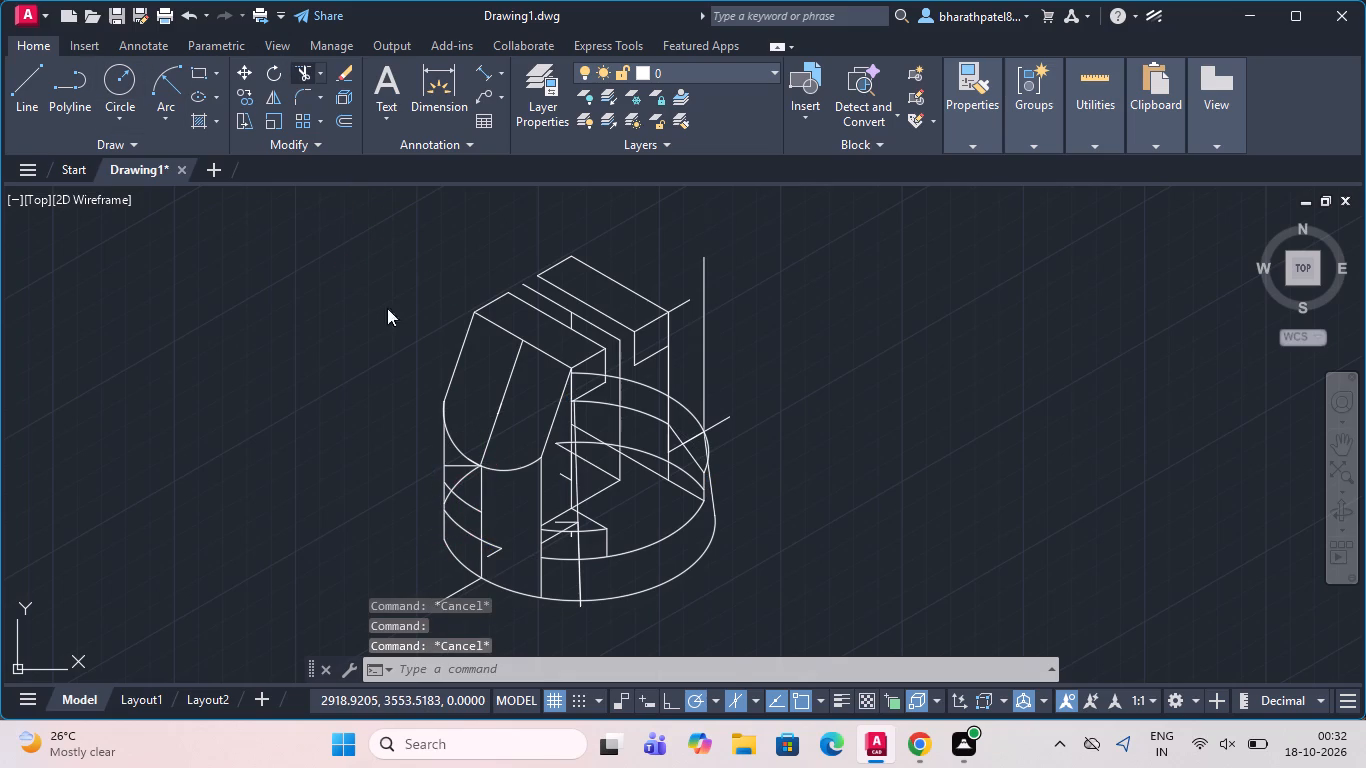
scroll(501, 610, up, 2)
scroll(425, 444, down, 1)
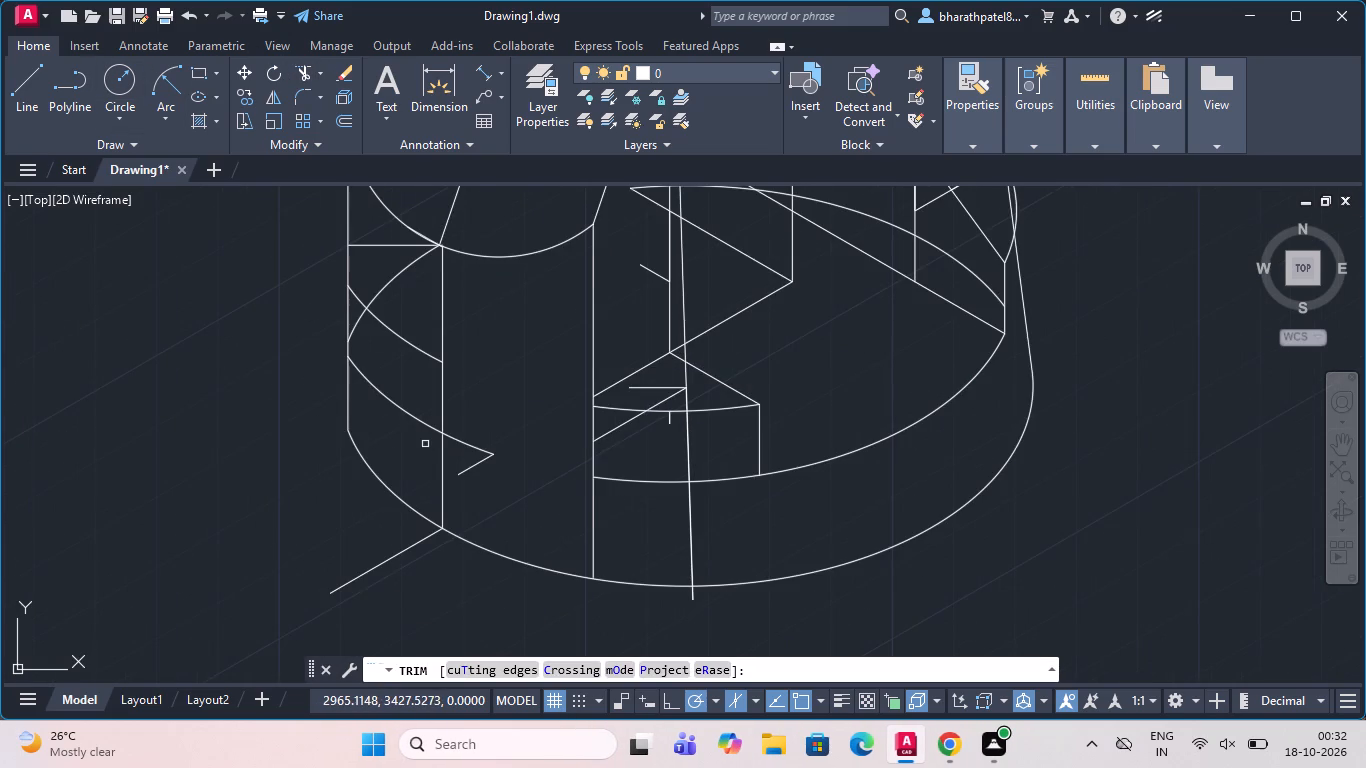
scroll(426, 448, down, 1)
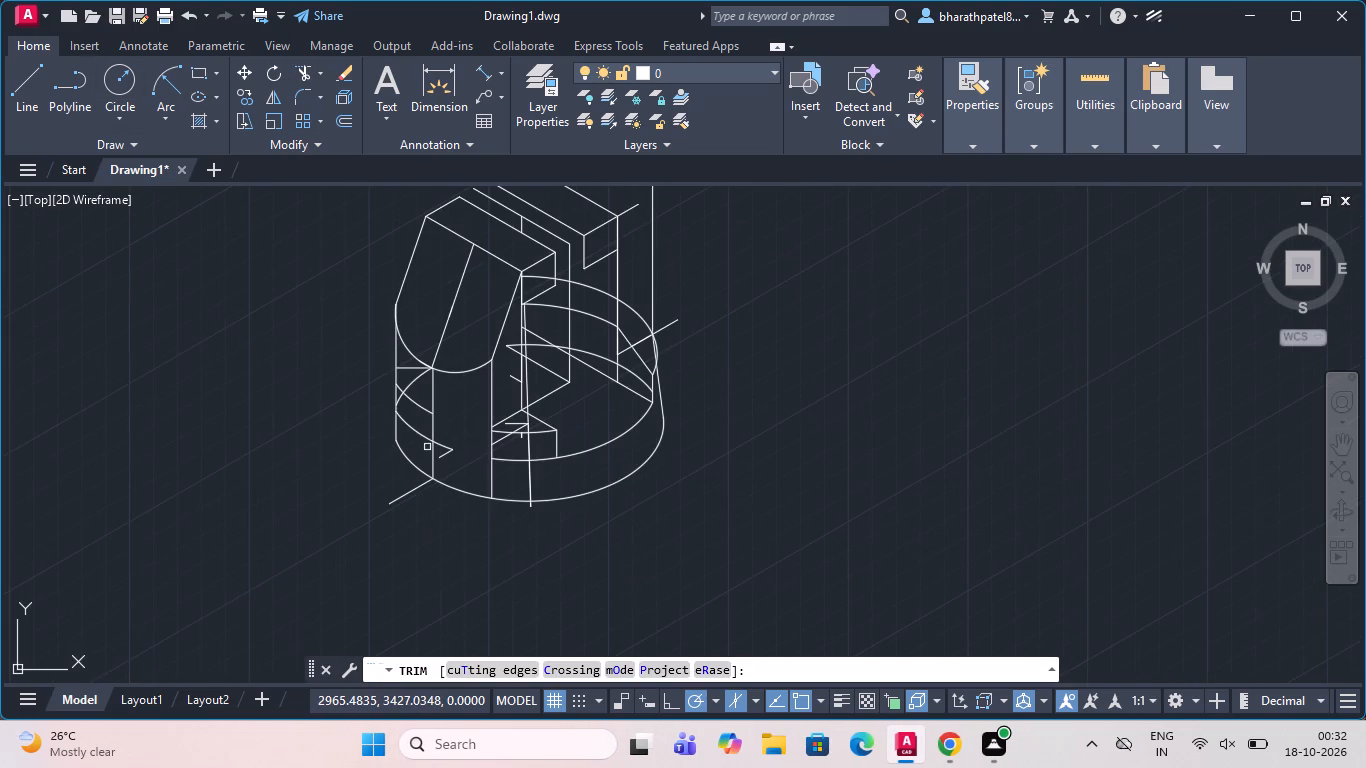
drag(407, 367, 424, 434)
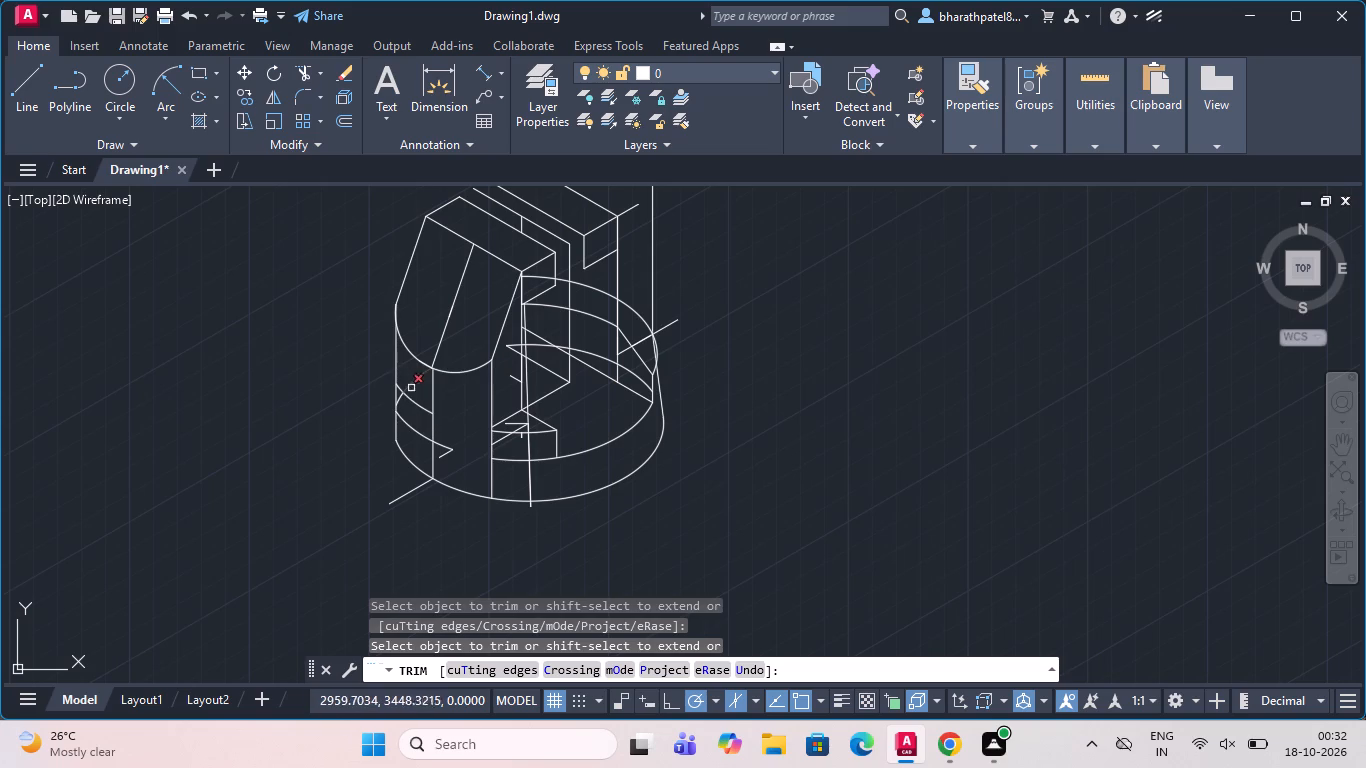
click(401, 362)
click(439, 462)
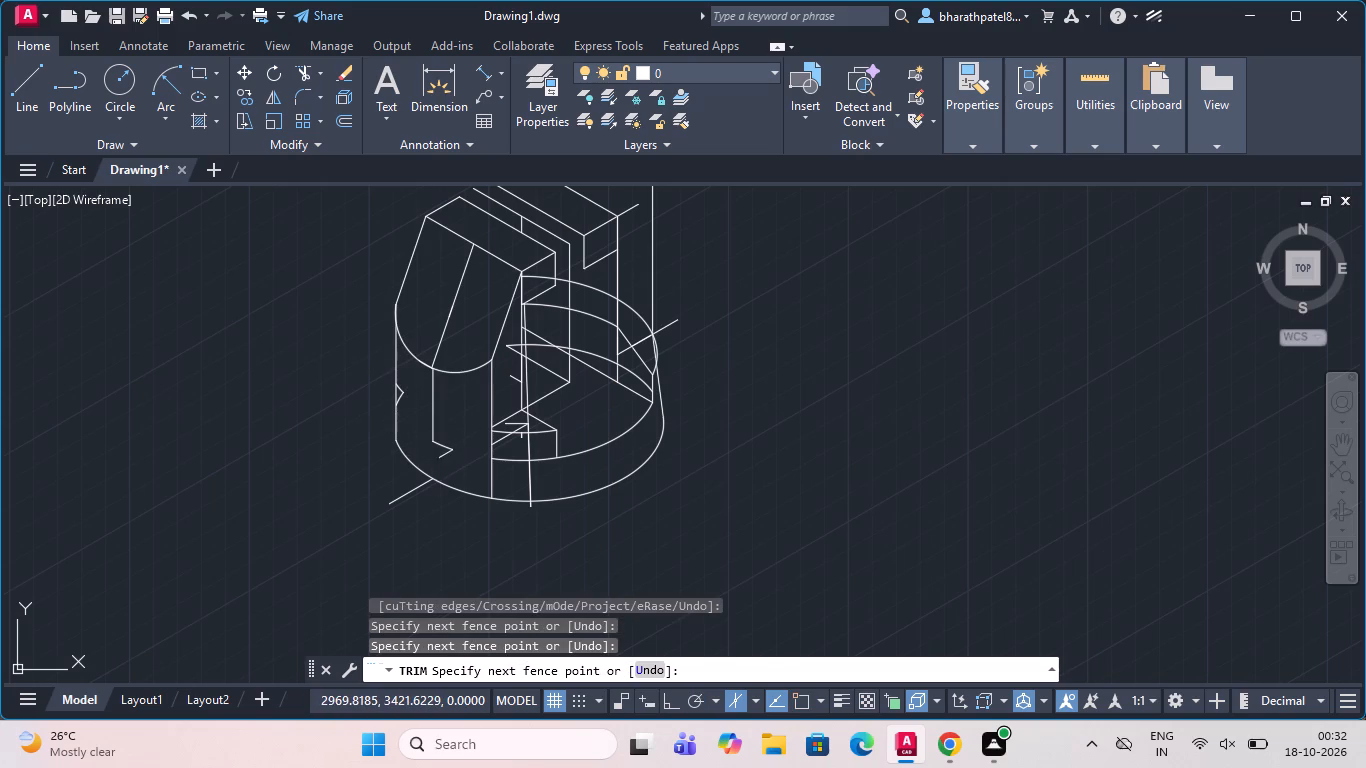
click(447, 467)
click(426, 408)
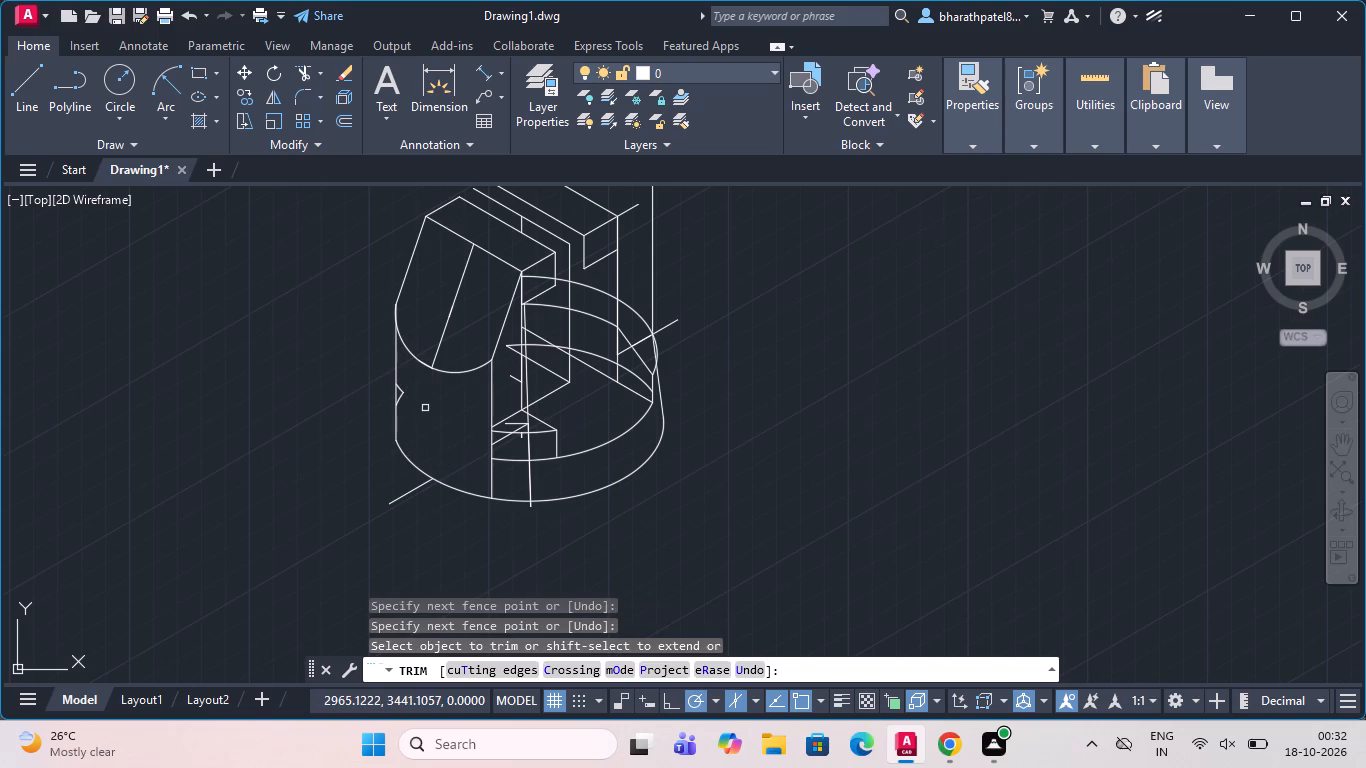
scroll(399, 393, up, 4)
click(398, 335)
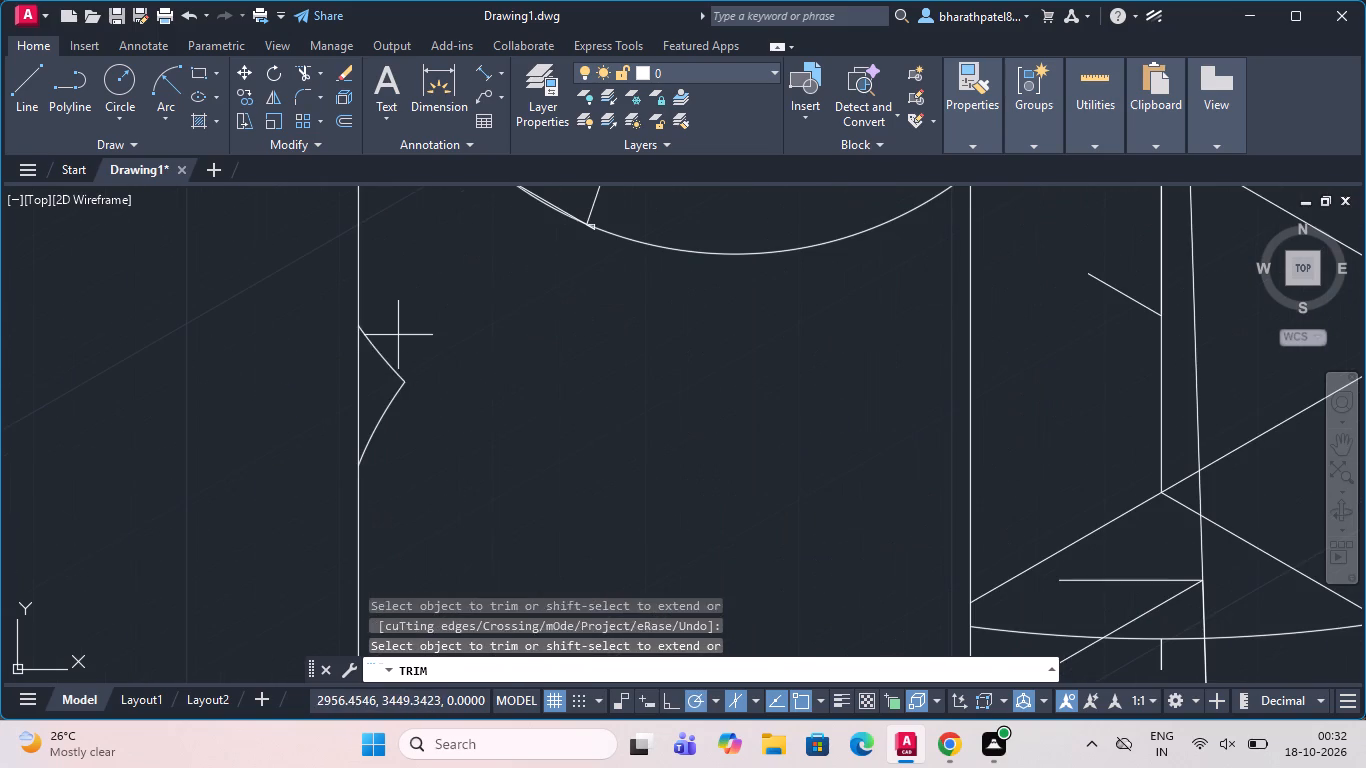
click(394, 420)
scroll(394, 421, down, 6)
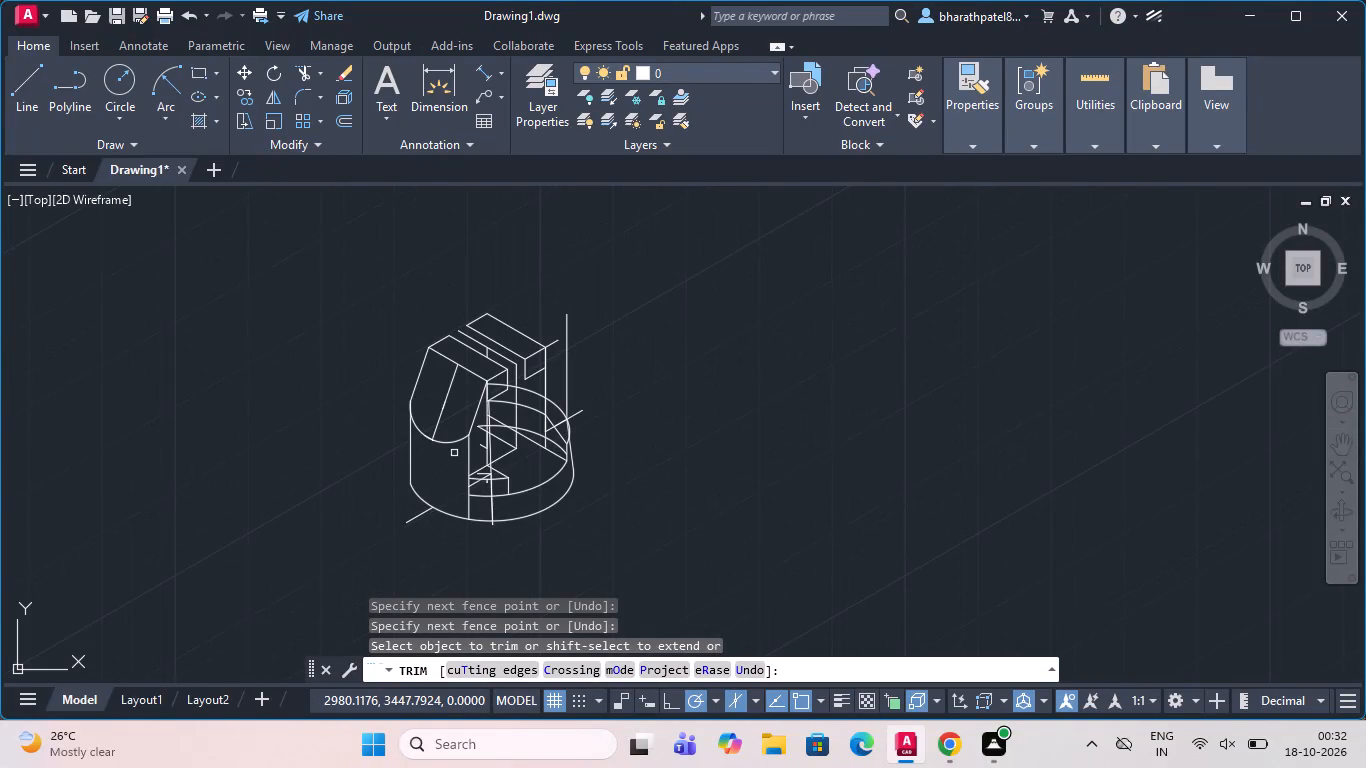
Trim the block's right vertical edge and the nearby slanted line between the small step's lower arc and the outer base curve.
scroll(460, 508, up, 3)
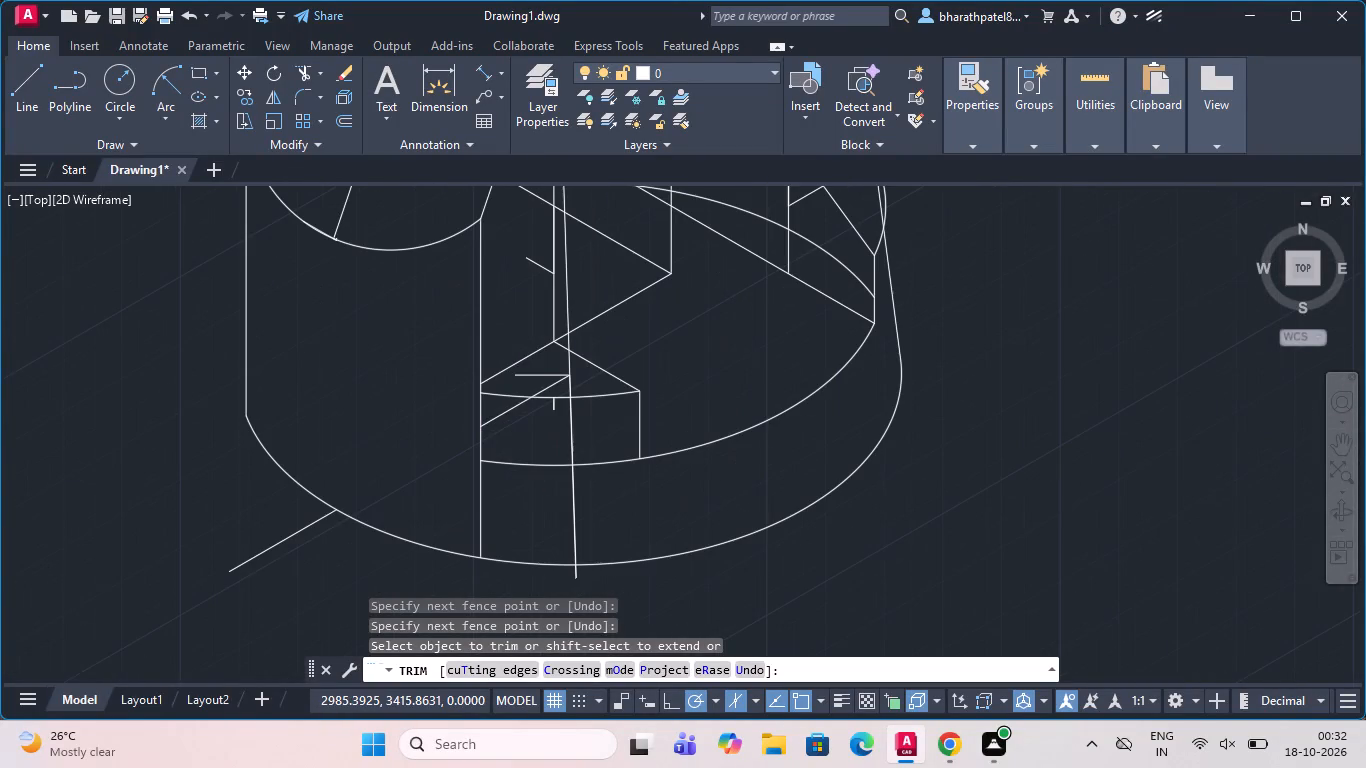
click(448, 502)
click(622, 496)
scroll(605, 525, down, 3)
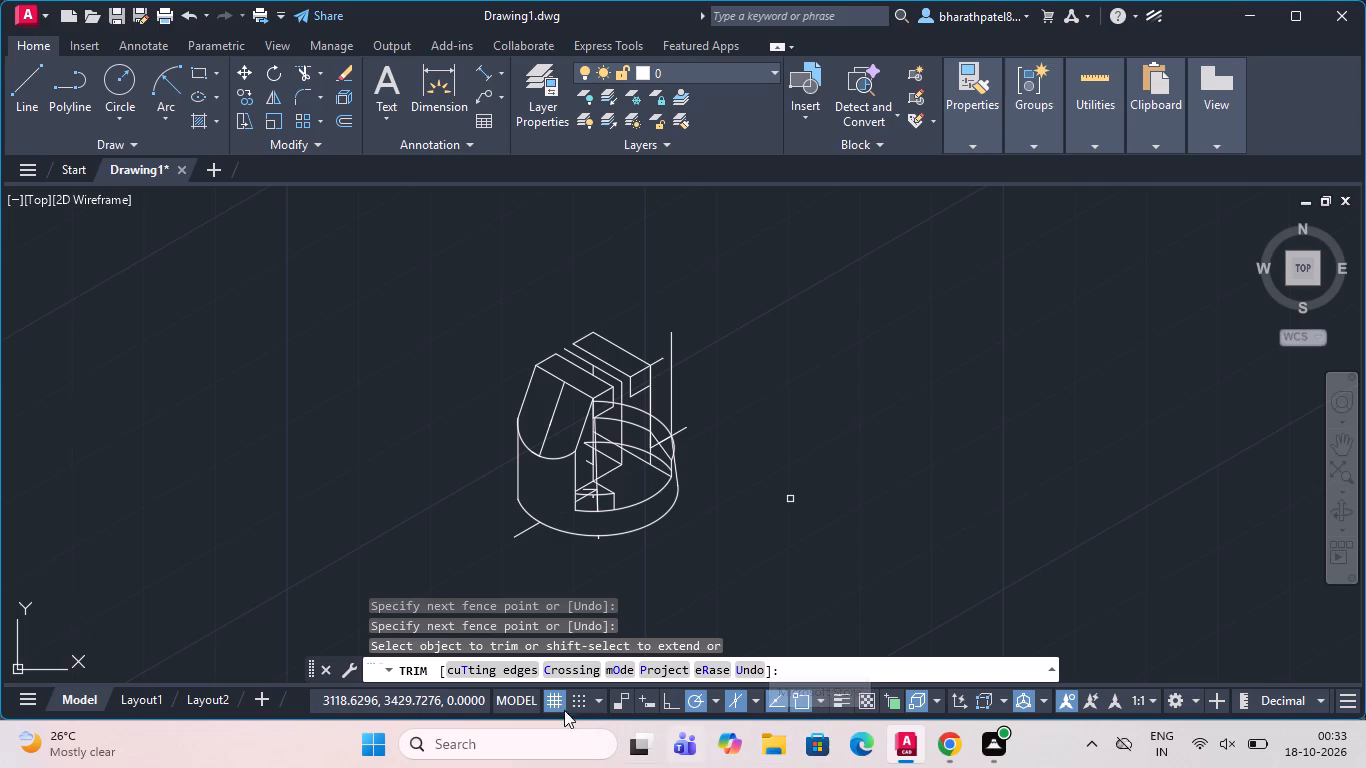
Trim the base's upper arc where it crosses the block's end face beside the slanted face's top corner.
scroll(615, 422, up, 2)
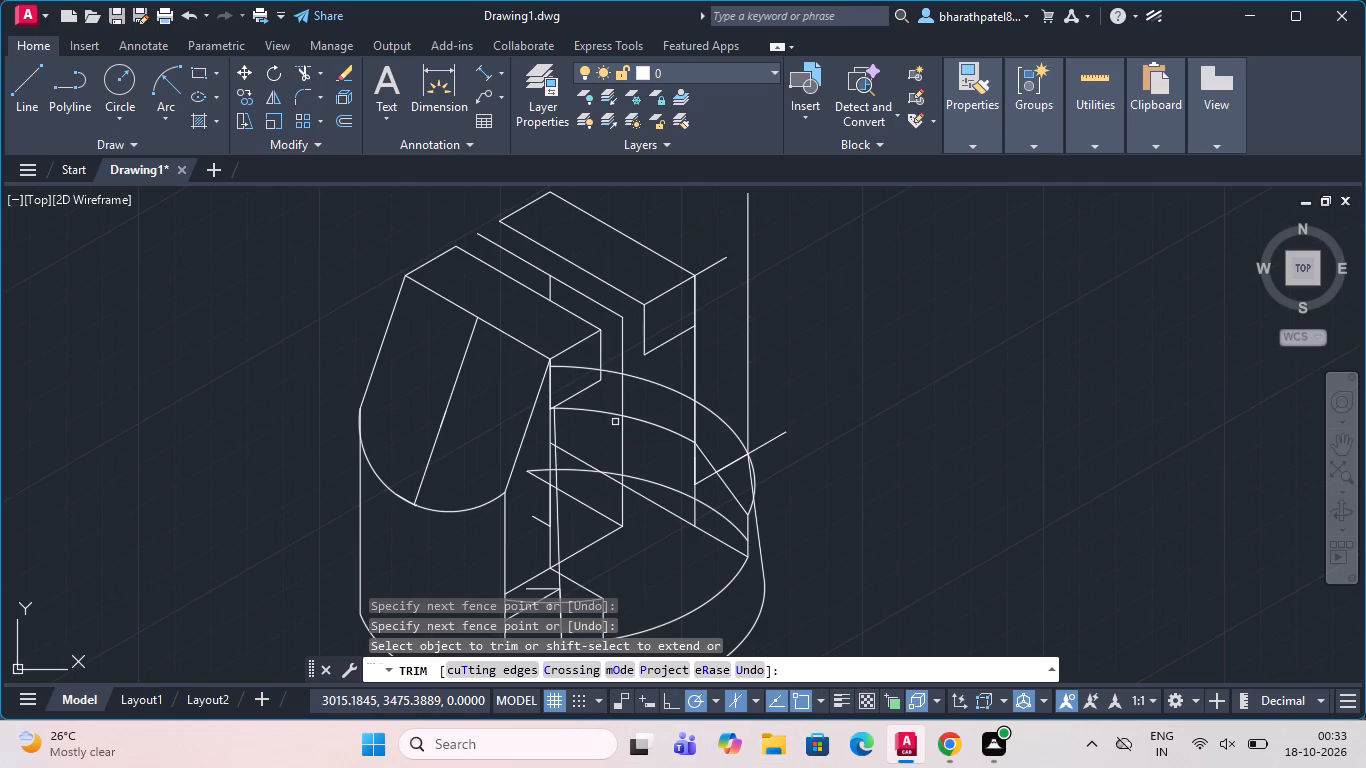
click(569, 366)
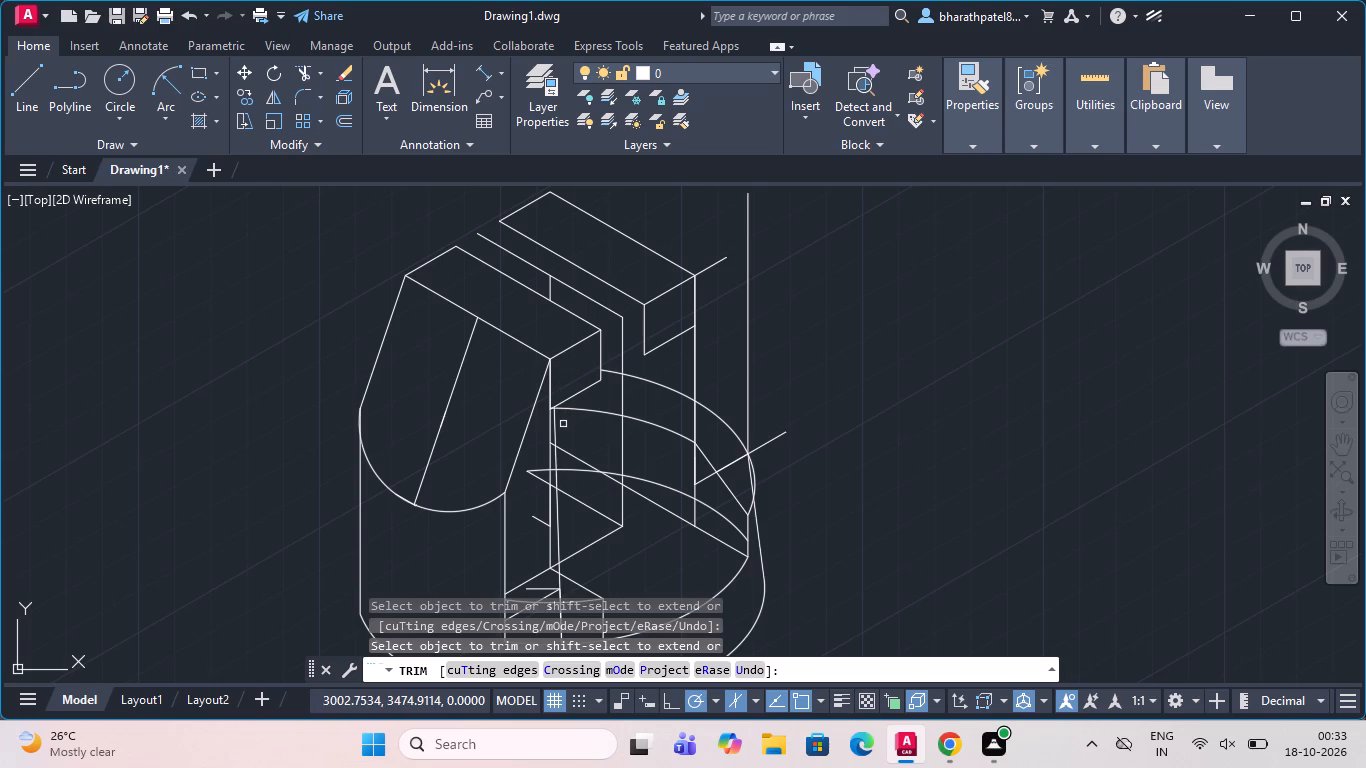
Trim the near-vertical line and the diagonal line where they cross the small step's curved front face.
scroll(560, 422, down, 2)
scroll(560, 491, up, 3)
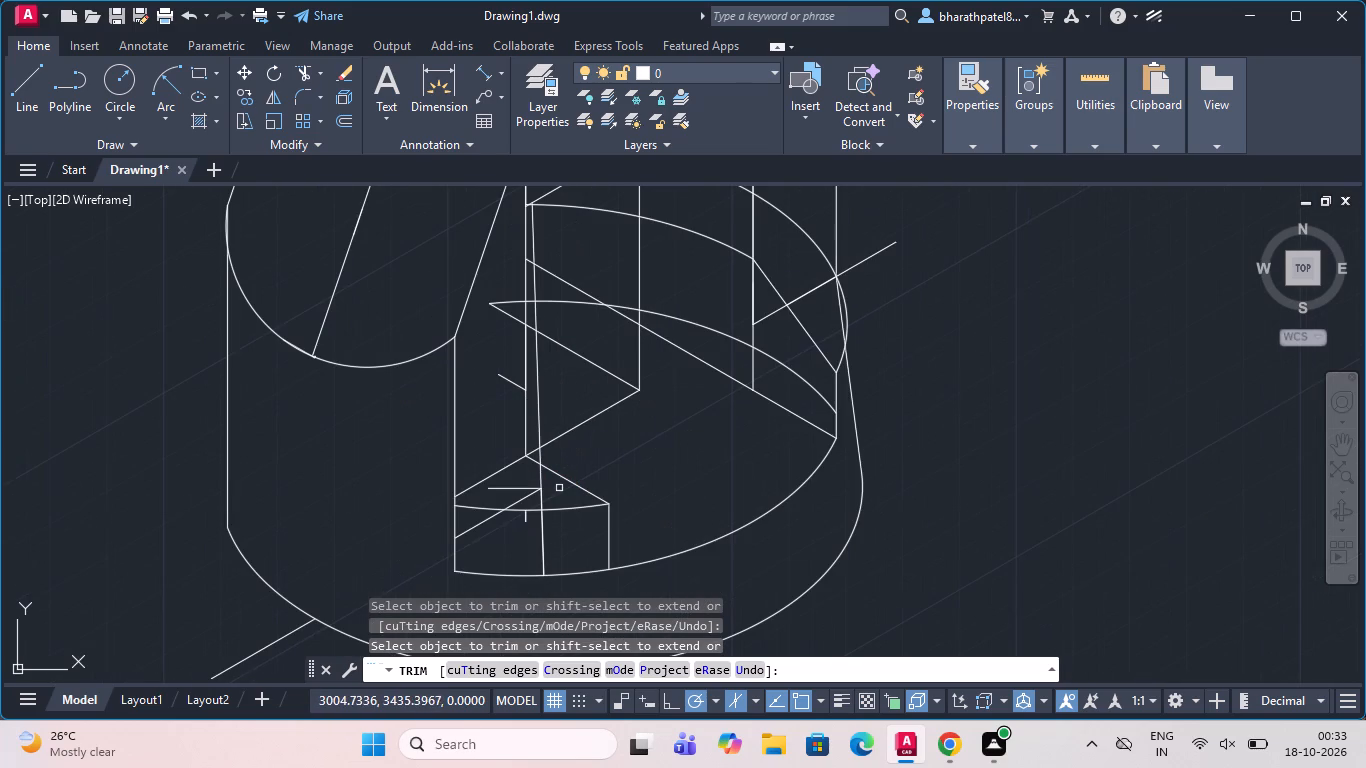
click(541, 547)
click(543, 547)
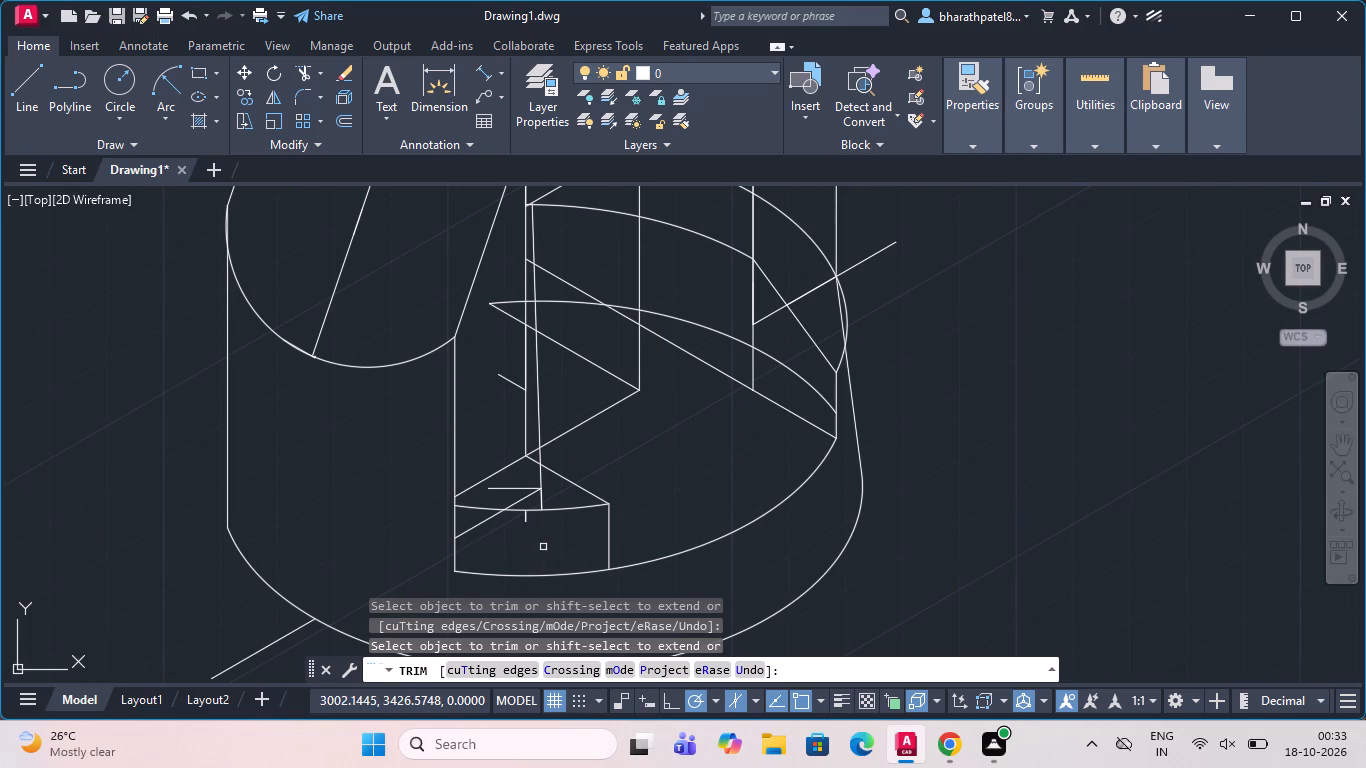
click(476, 524)
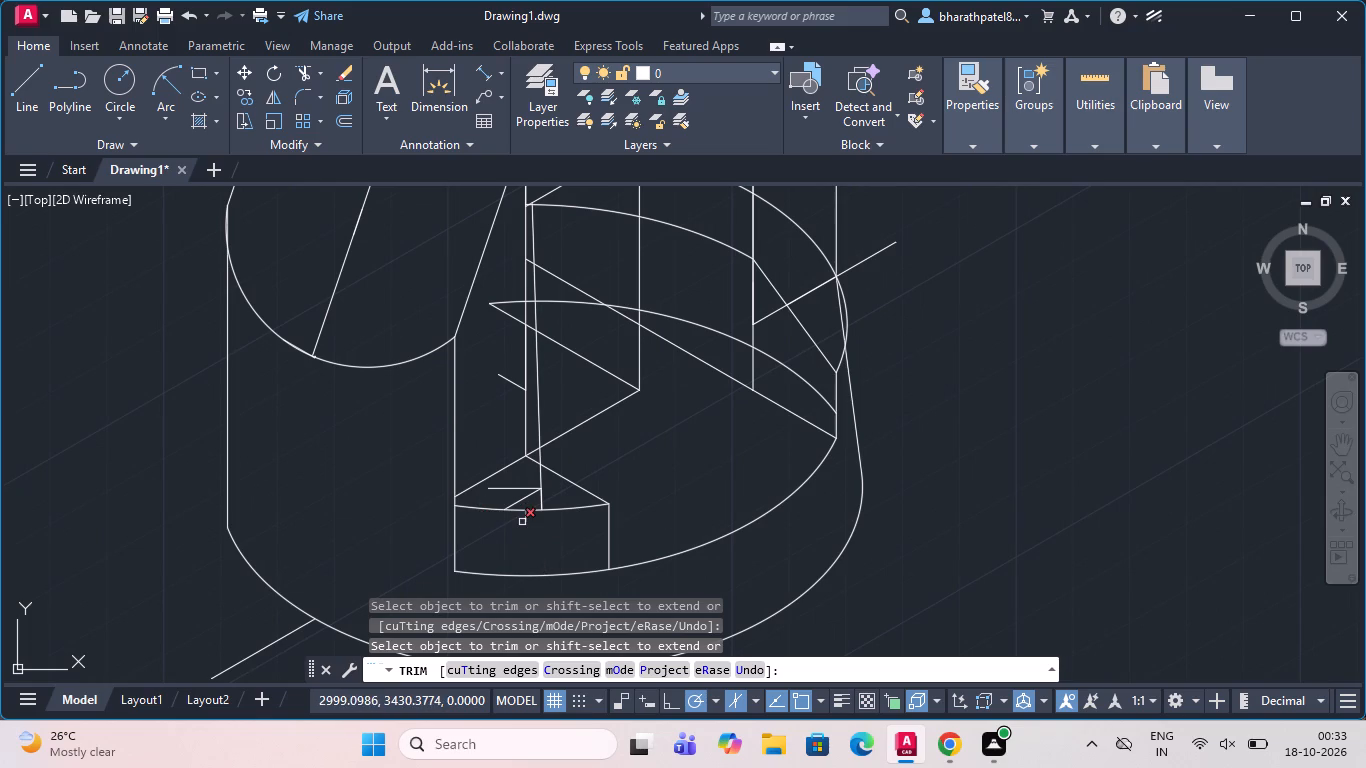
click(526, 519)
Remove the short vertical stub, horizontal line, diagonal line and near-vertical line segment left on the small step's top face.
scroll(520, 462, down, 1)
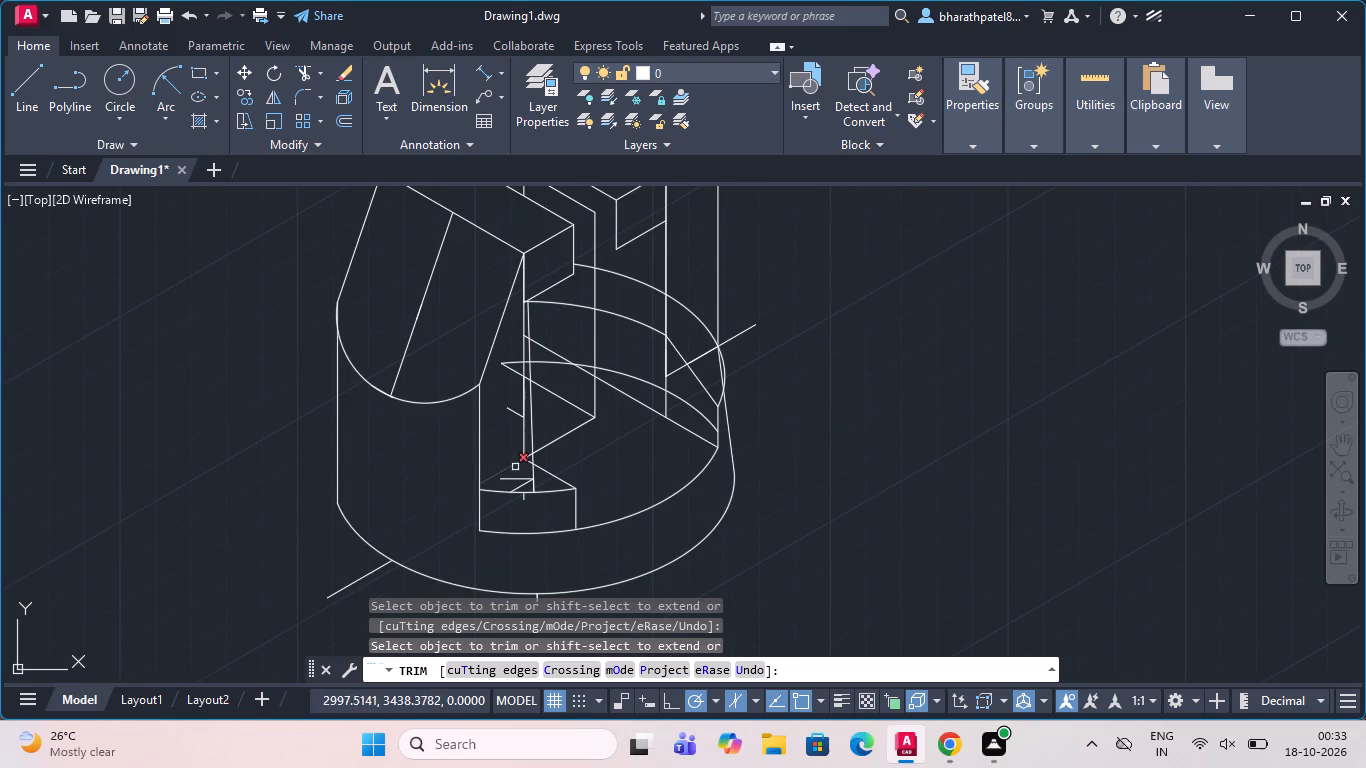
click(503, 459)
click(509, 452)
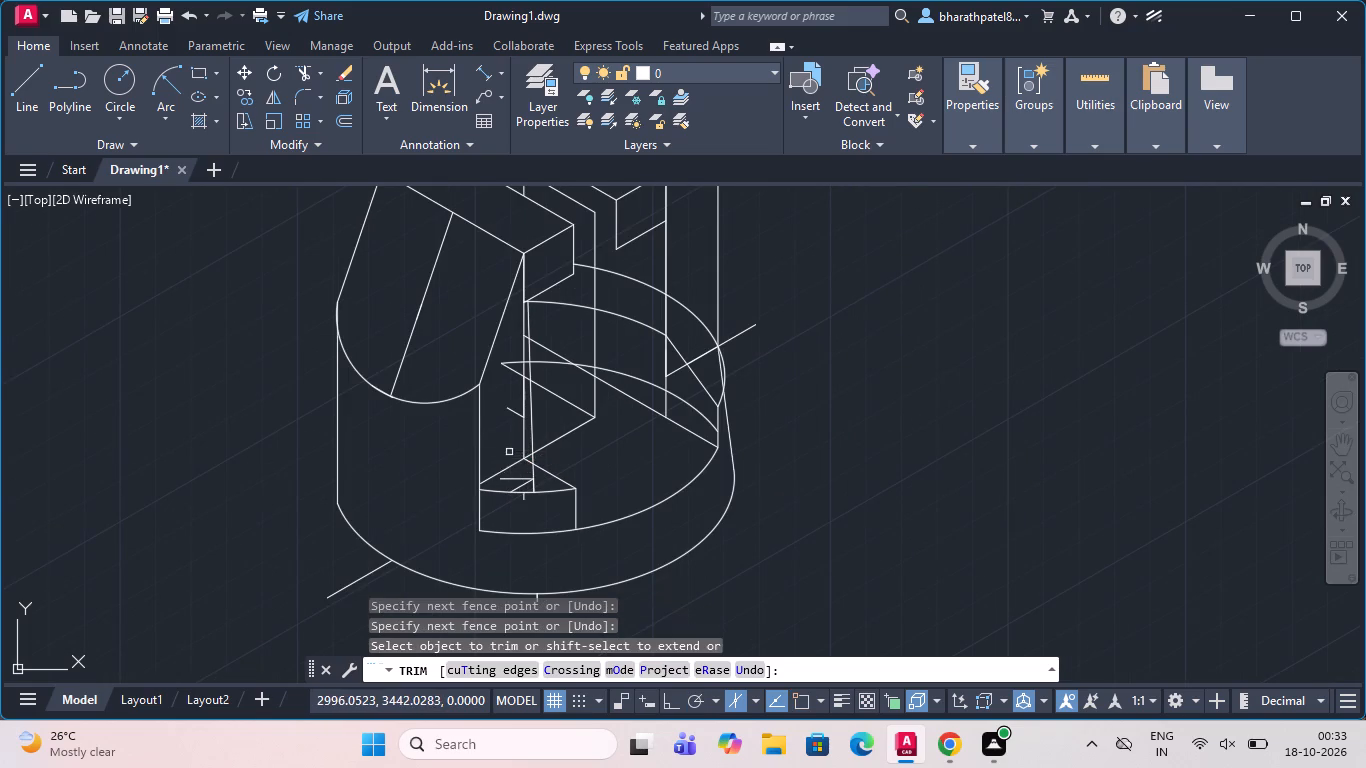
scroll(520, 482, up, 4)
drag(482, 581, 492, 581)
click(544, 581)
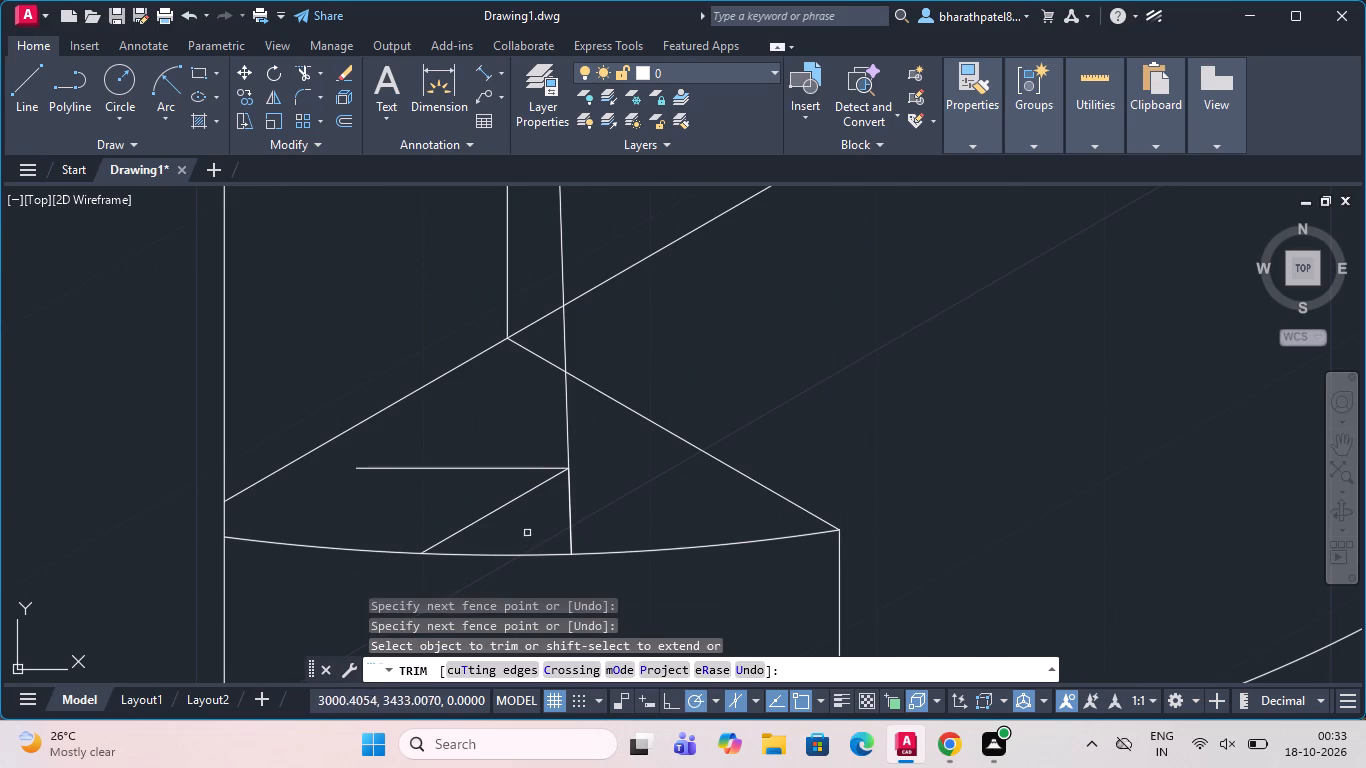
click(486, 443)
click(520, 516)
click(524, 506)
click(595, 517)
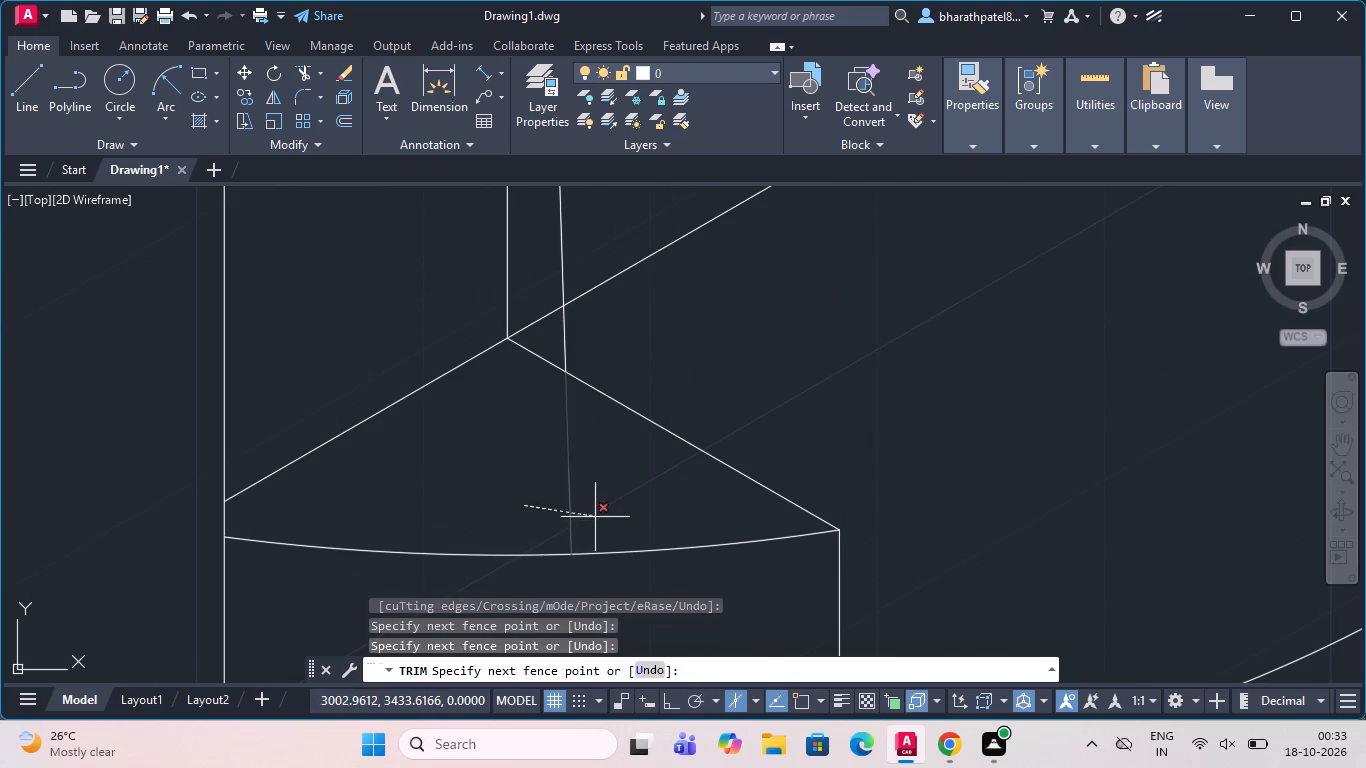
Trim away the rest of the near-vertical line running beside the central vertical edge above the small step.
scroll(594, 515, down, 3)
scroll(582, 436, up, 4)
click(577, 582)
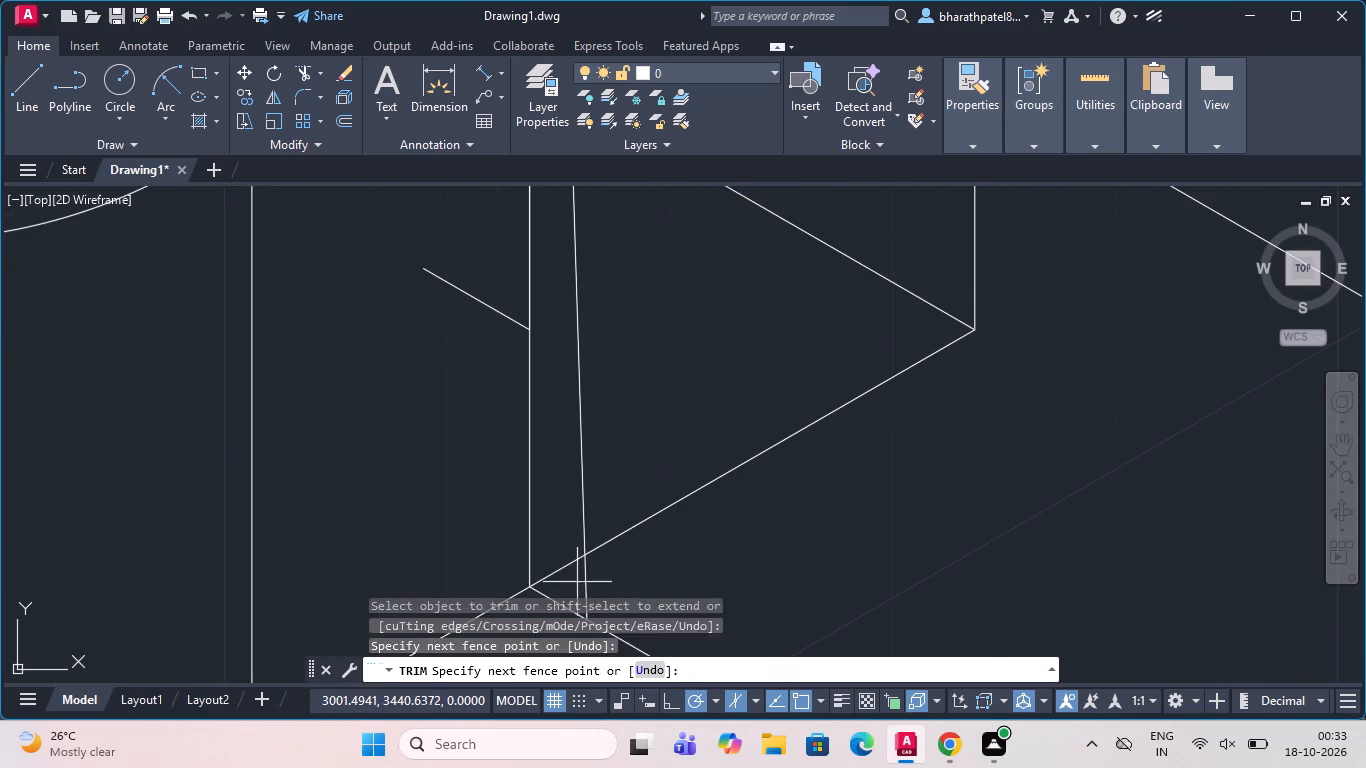
click(604, 578)
click(573, 482)
click(611, 467)
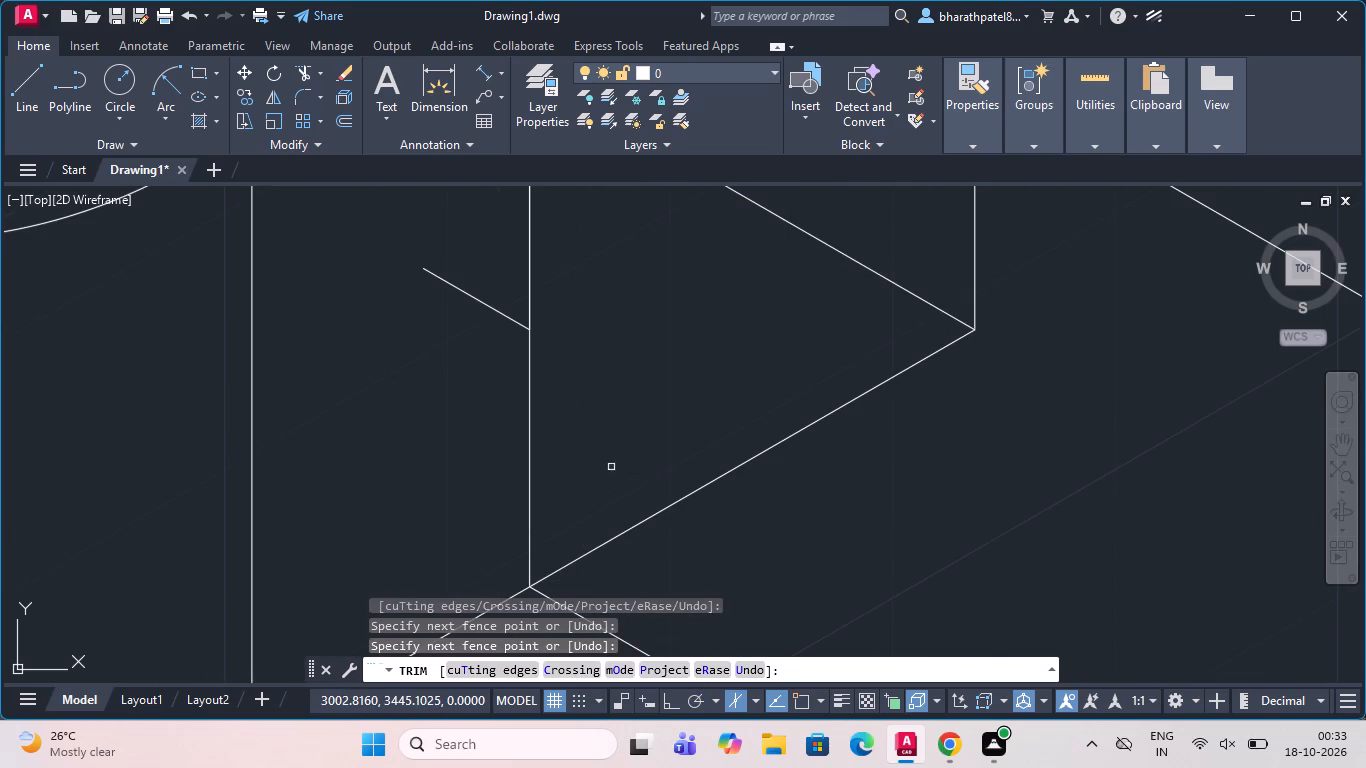
Trim the ends of the lower arc and diagonal lines that stick out past the central vertical edge toward the slanted face.
scroll(611, 459, down, 6)
scroll(605, 394, up, 3)
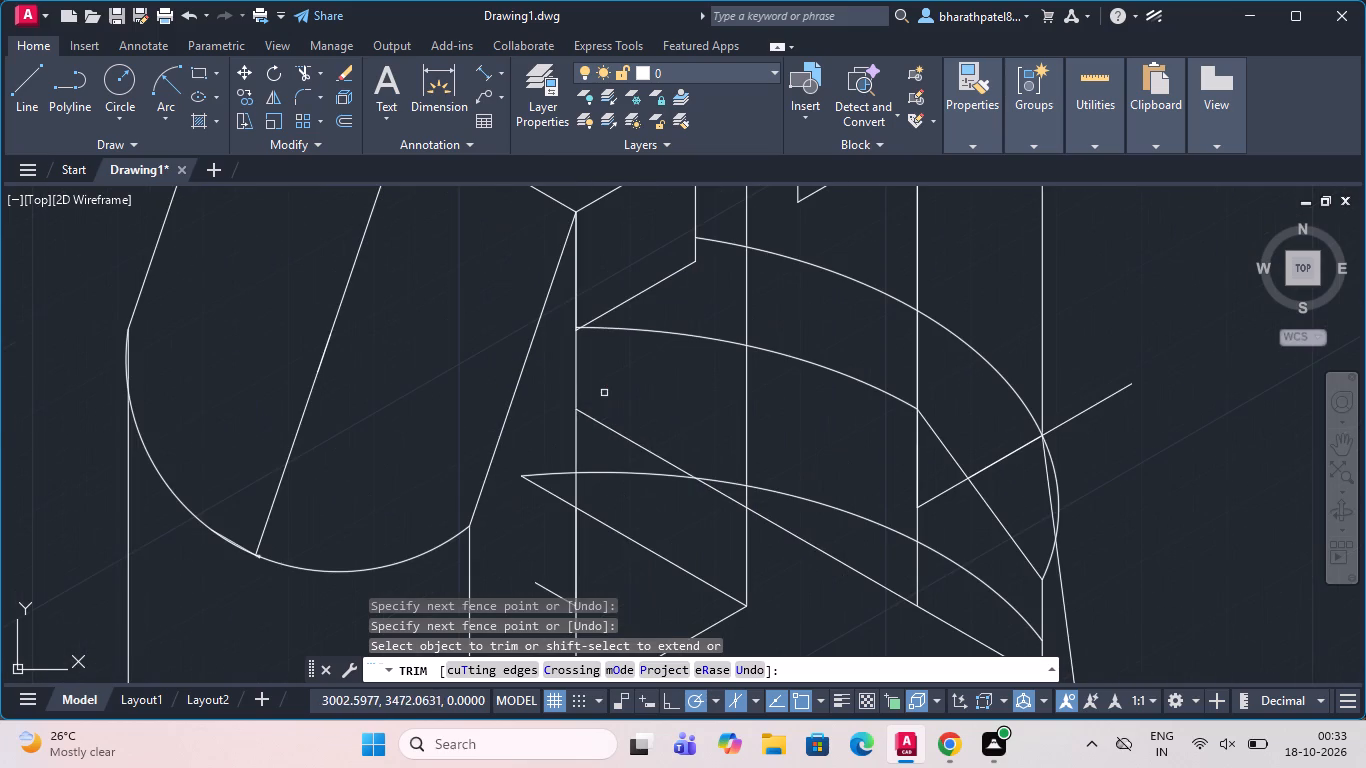
drag(553, 434, 548, 444)
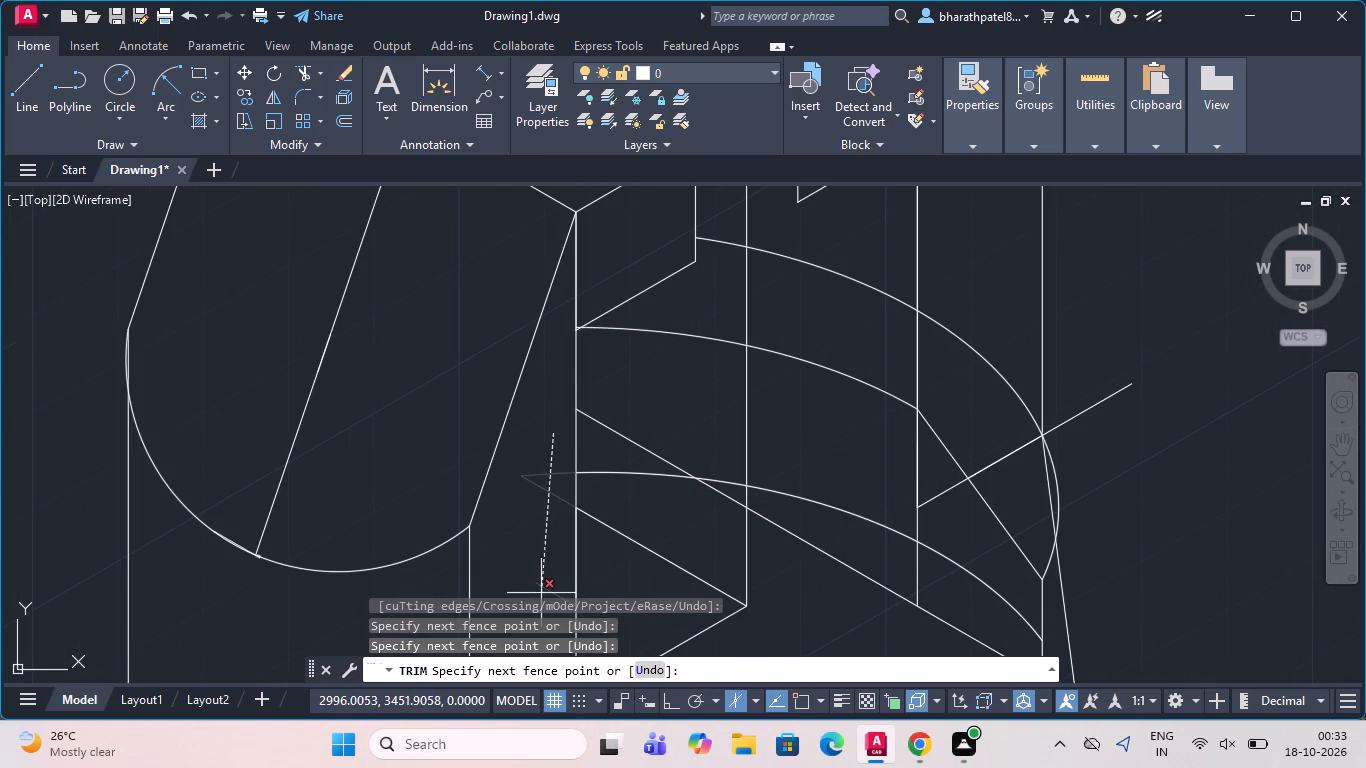
click(542, 595)
Trim the arcs and diagonal line between the central vertical edge and the slot's inner vertical edge.
scroll(595, 491, down, 2)
drag(636, 418, 609, 508)
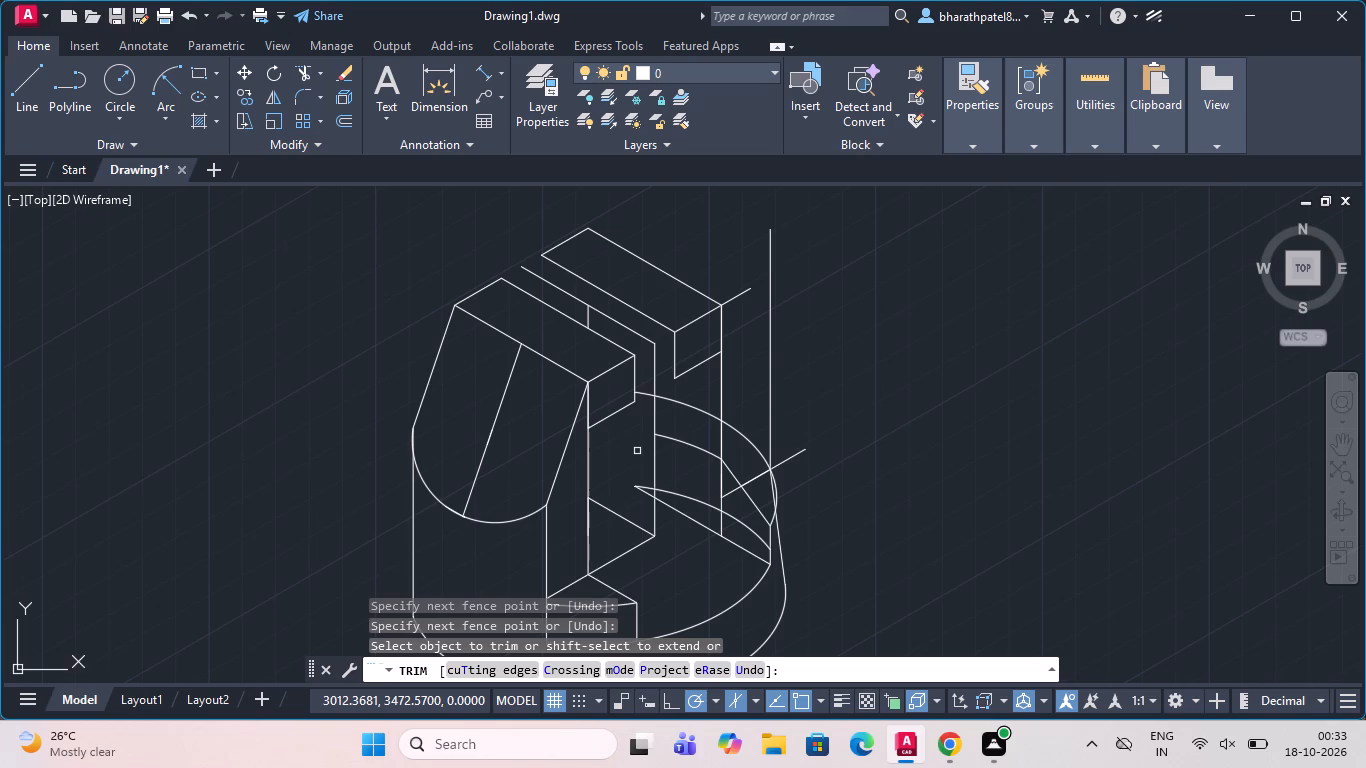
click(641, 489)
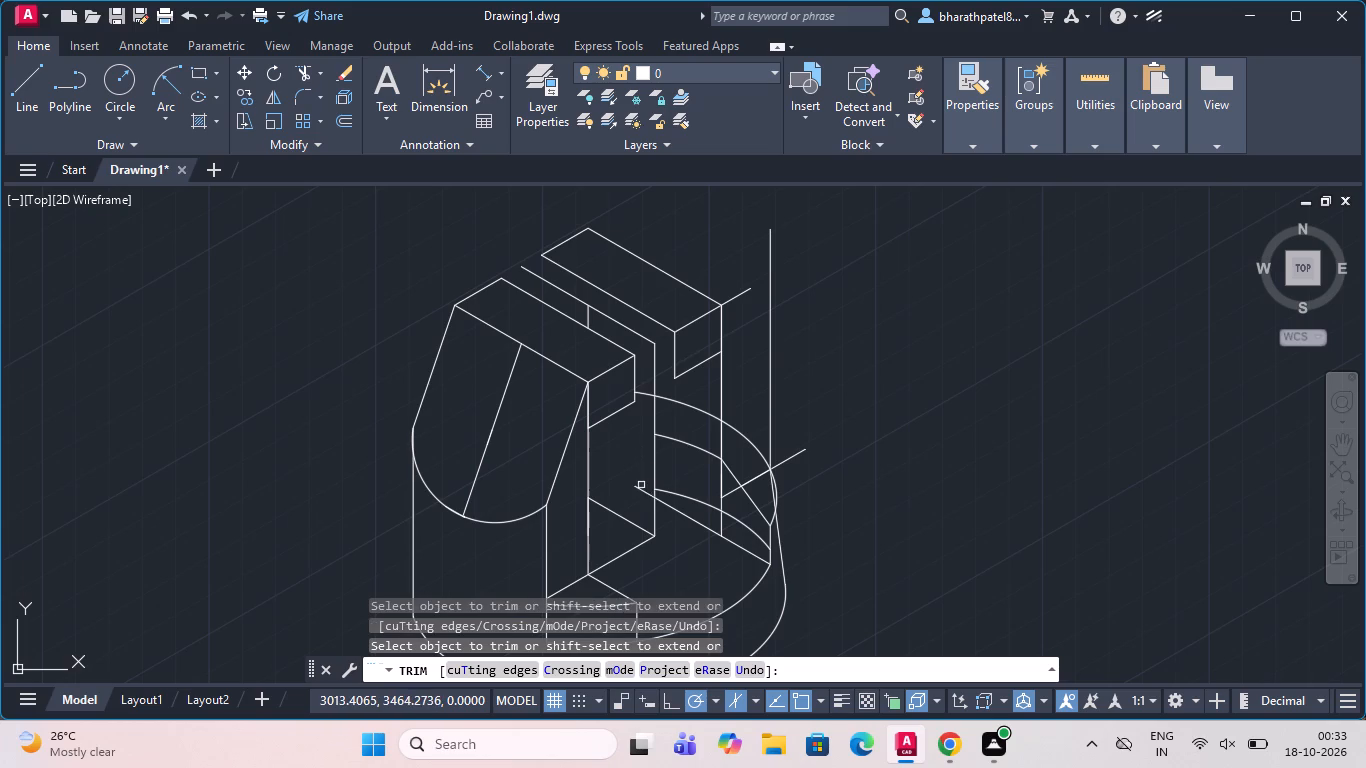
click(641, 488)
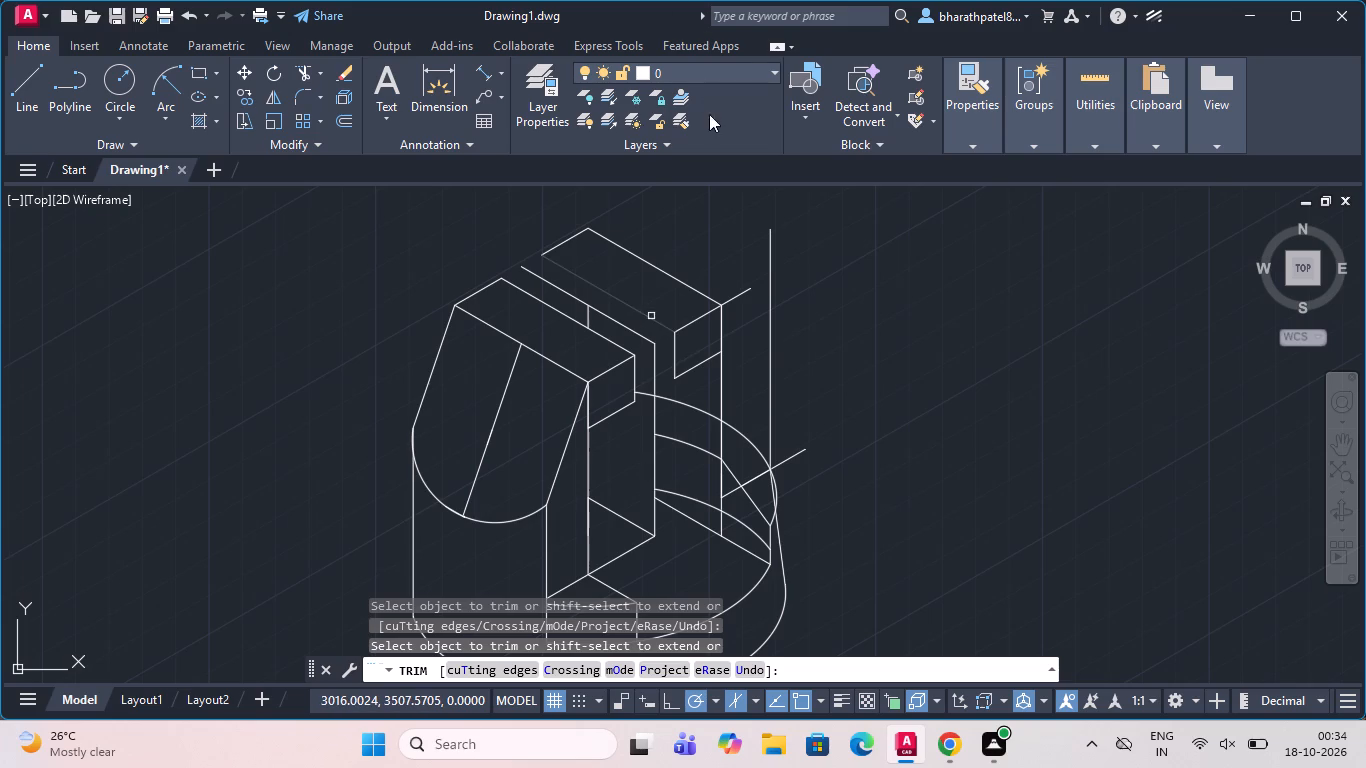
Draw a line about 81 units long at 30° from the slanted face's lower corner, where it meets the rounded front, across the base.
scroll(701, 352, down, 1)
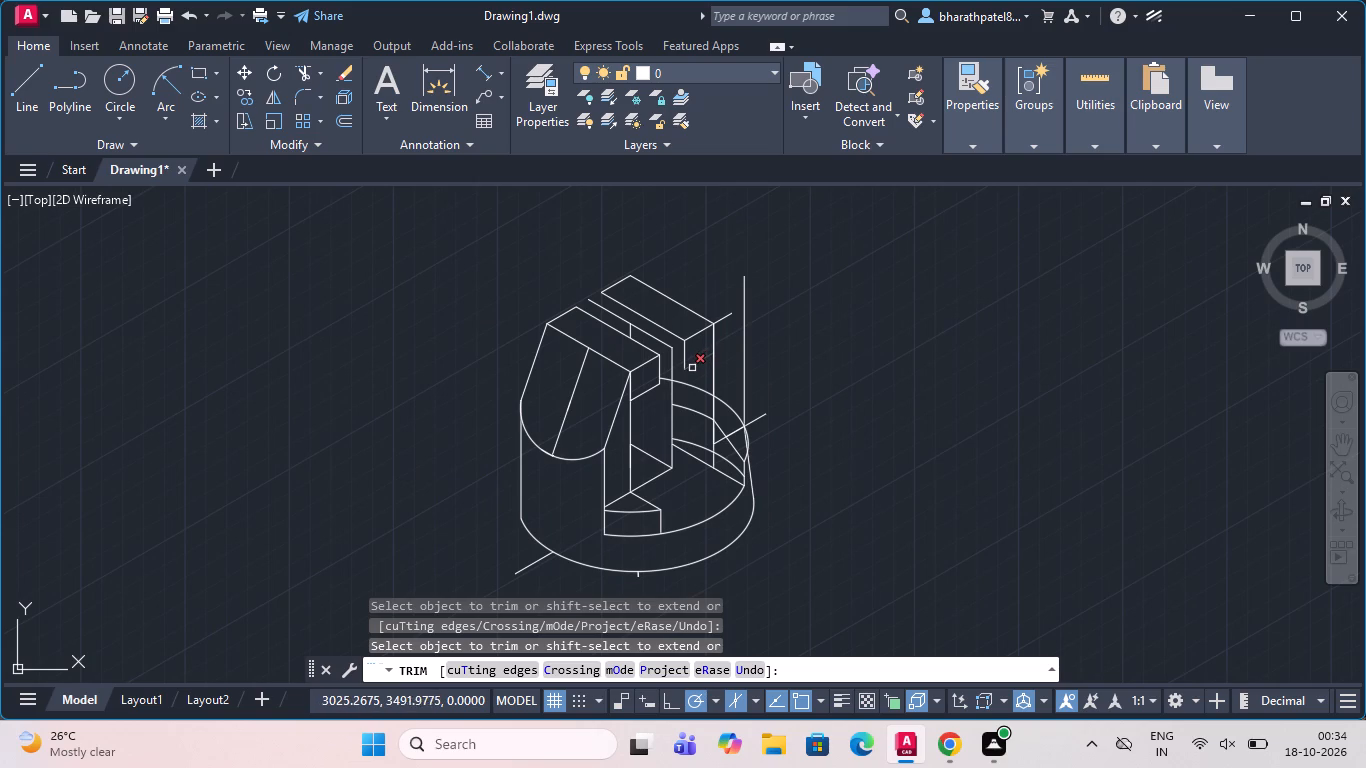
click(31, 74)
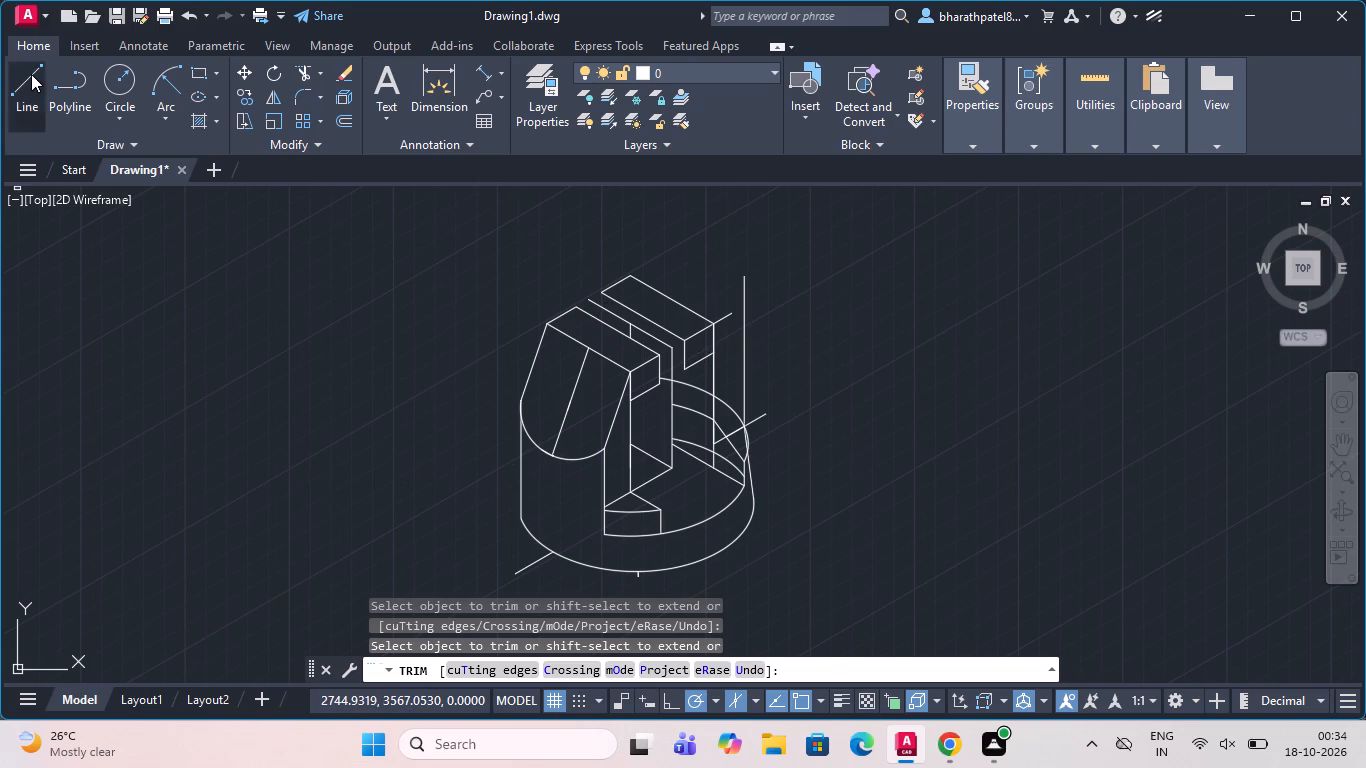
scroll(816, 368, up, 2)
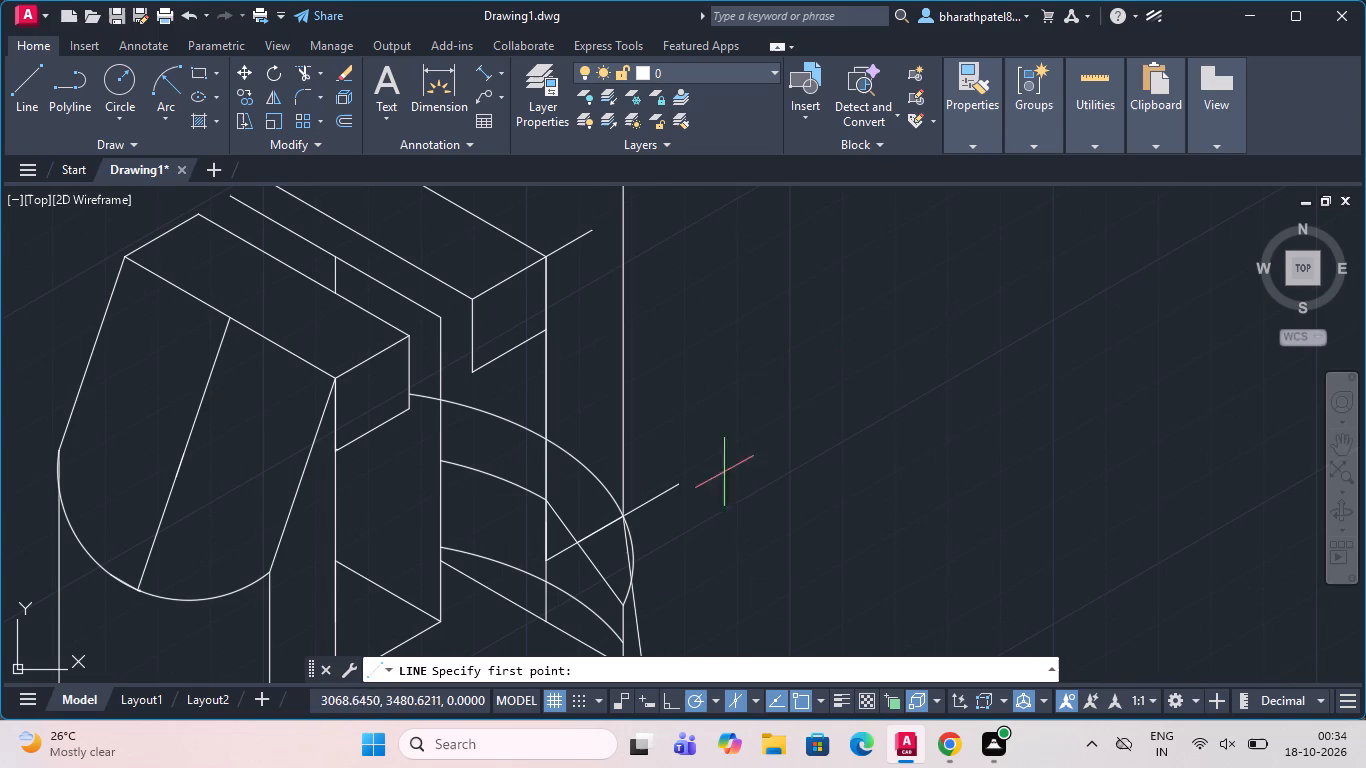
click(268, 573)
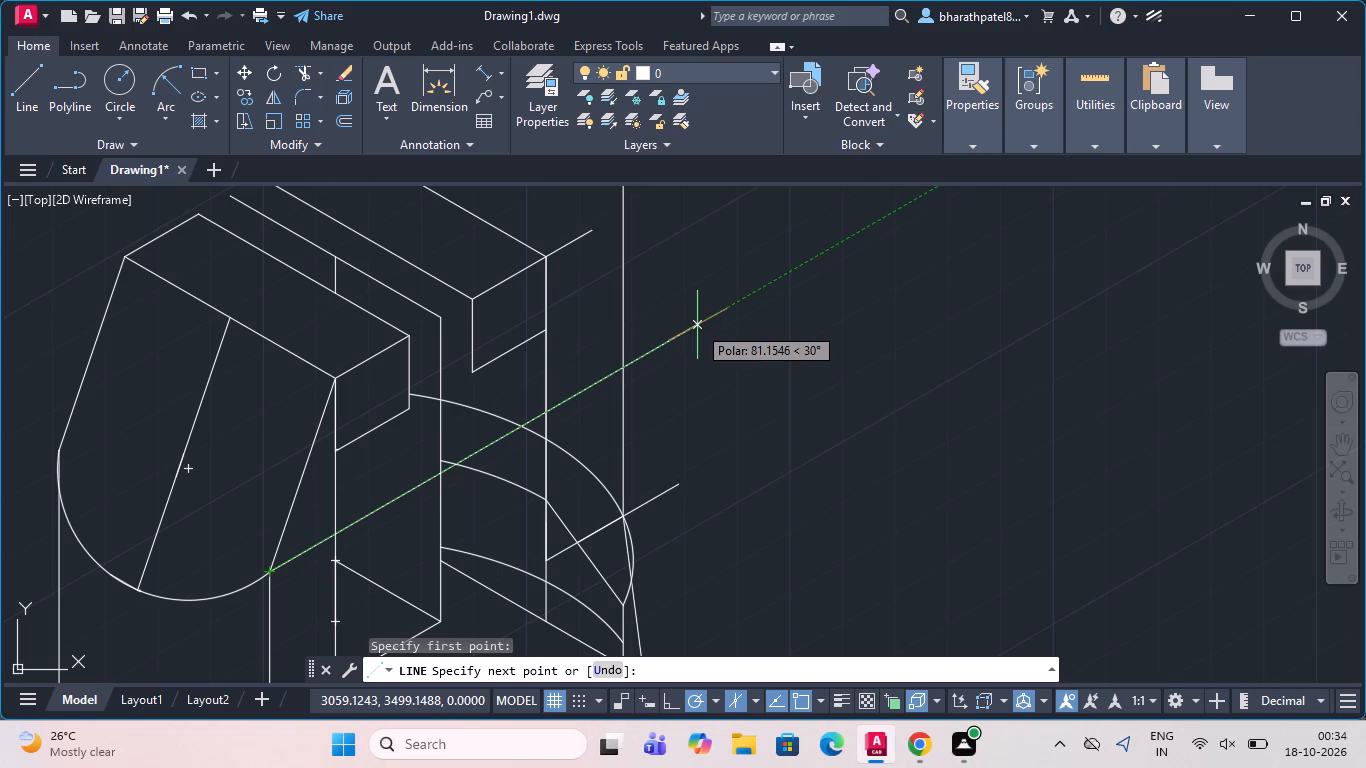
click(697, 325)
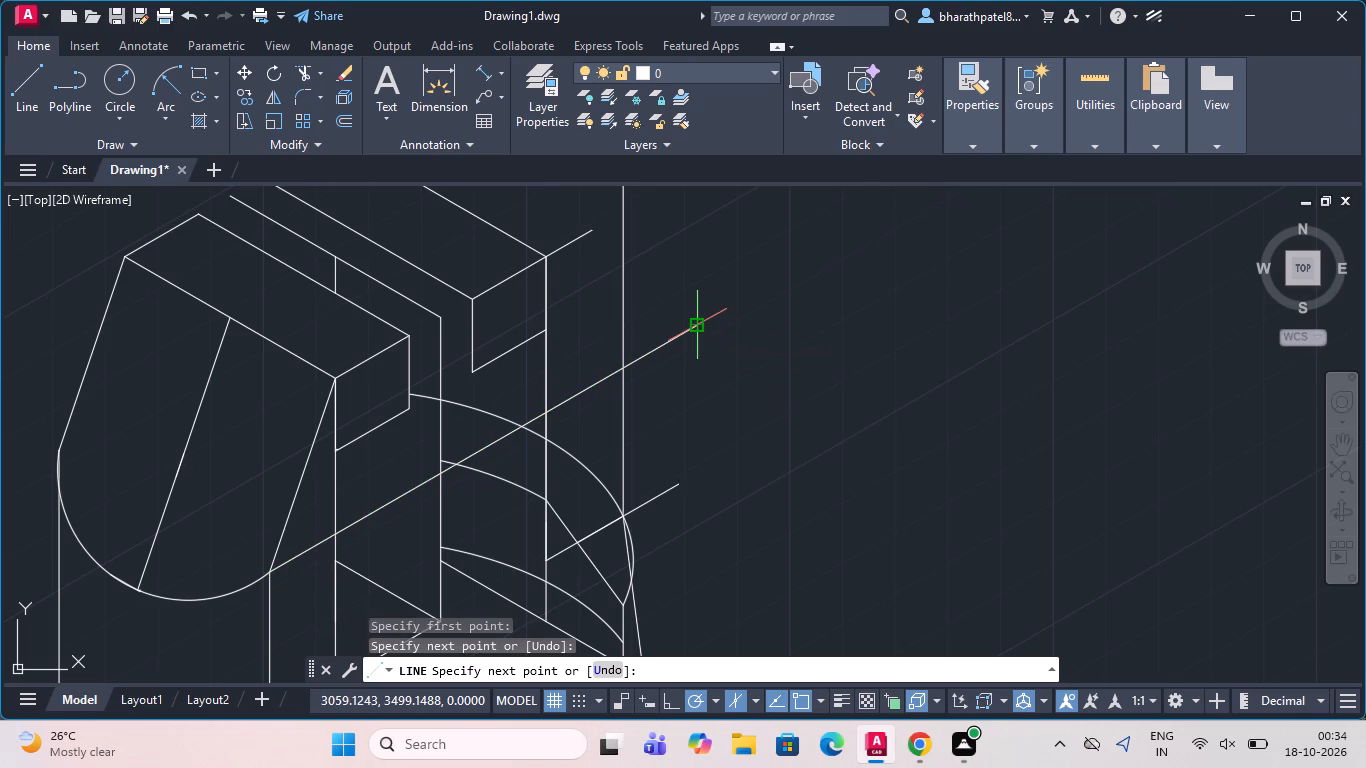
key(Escape)
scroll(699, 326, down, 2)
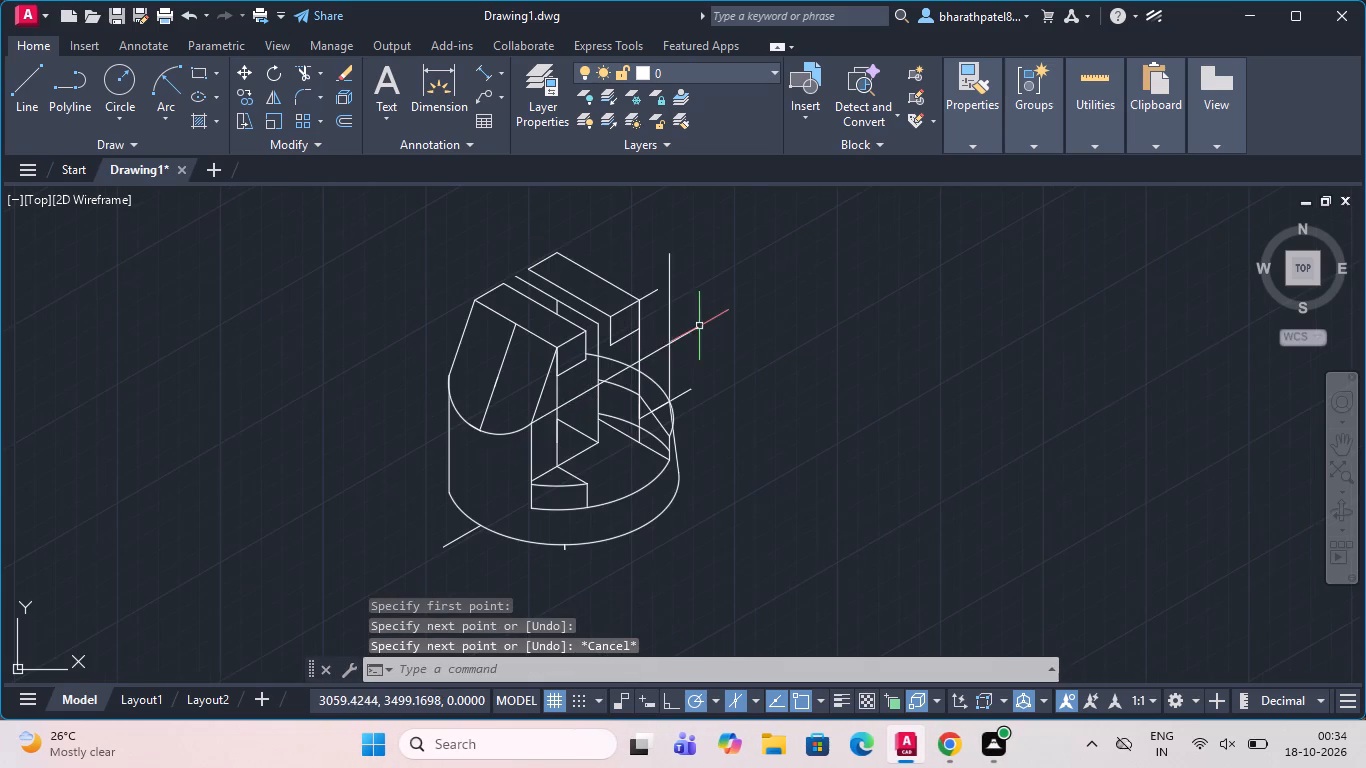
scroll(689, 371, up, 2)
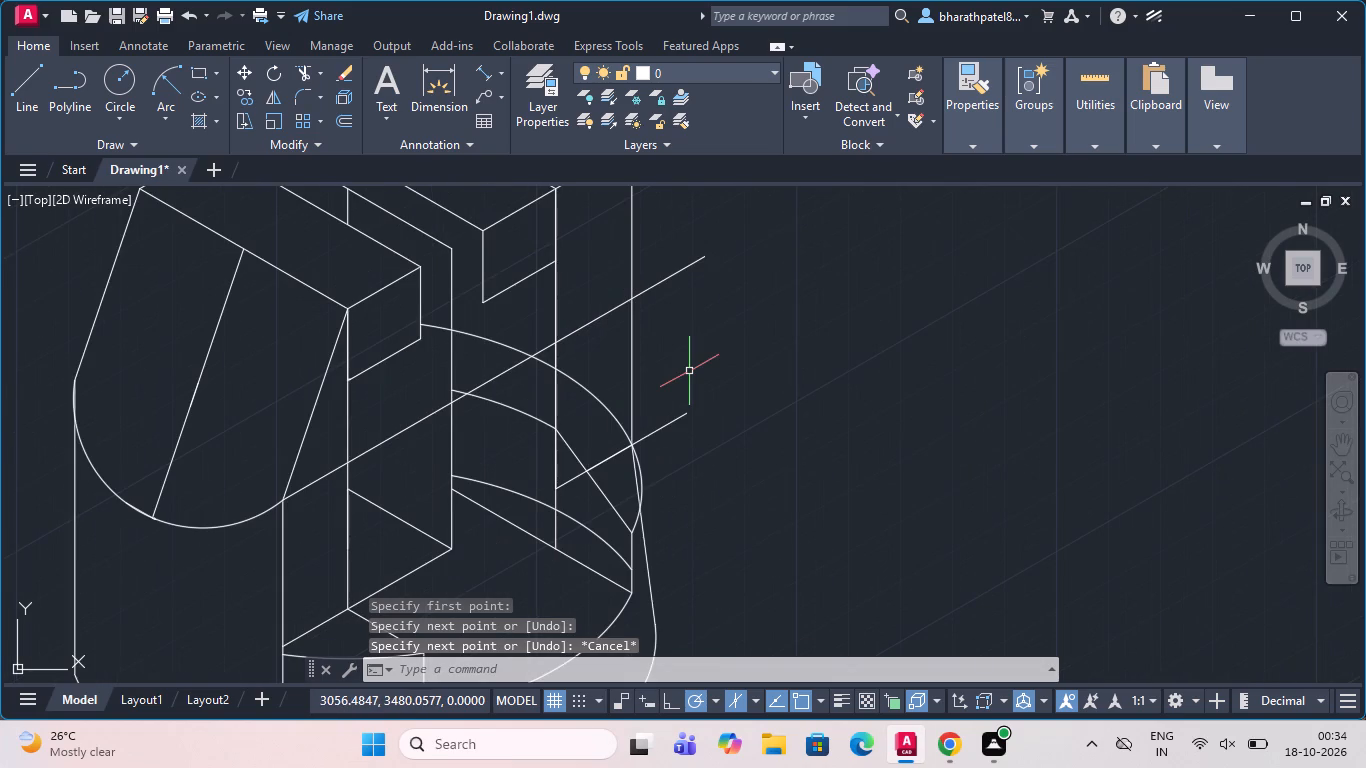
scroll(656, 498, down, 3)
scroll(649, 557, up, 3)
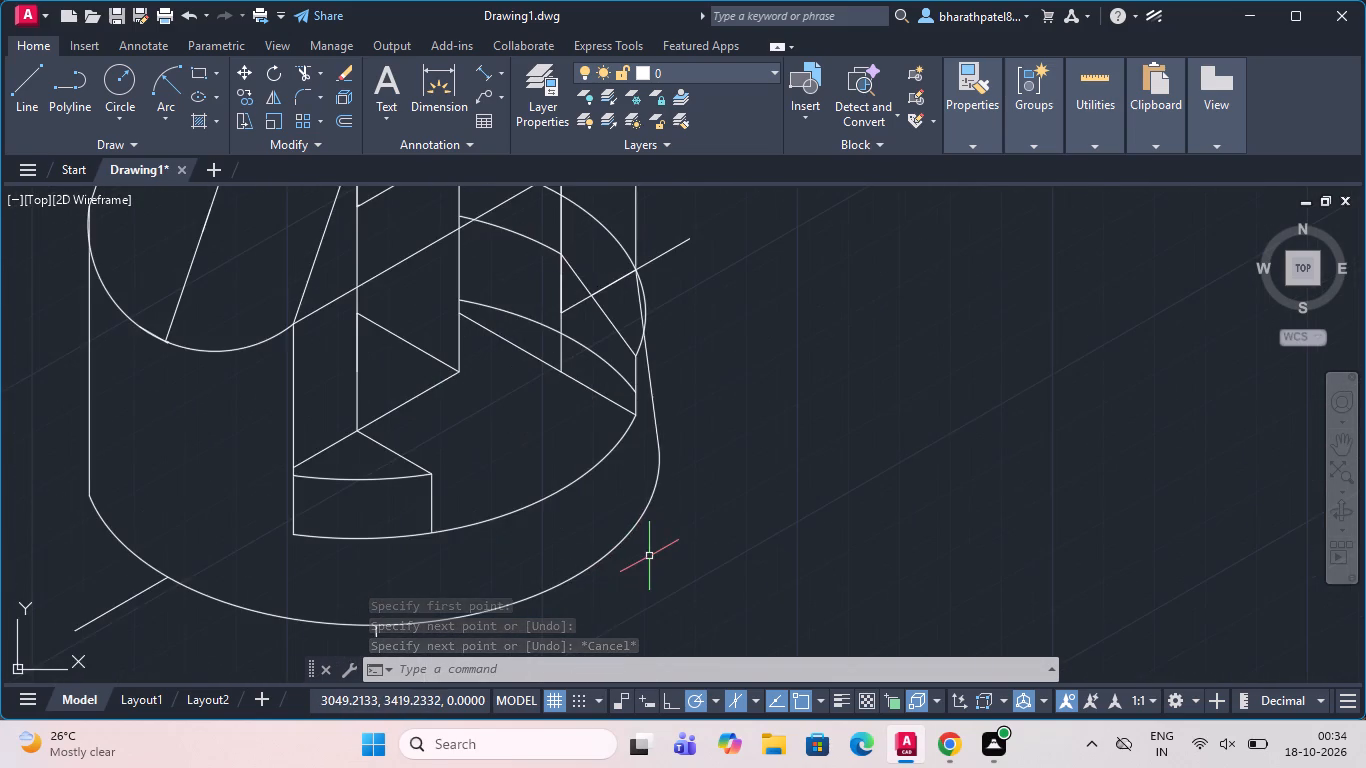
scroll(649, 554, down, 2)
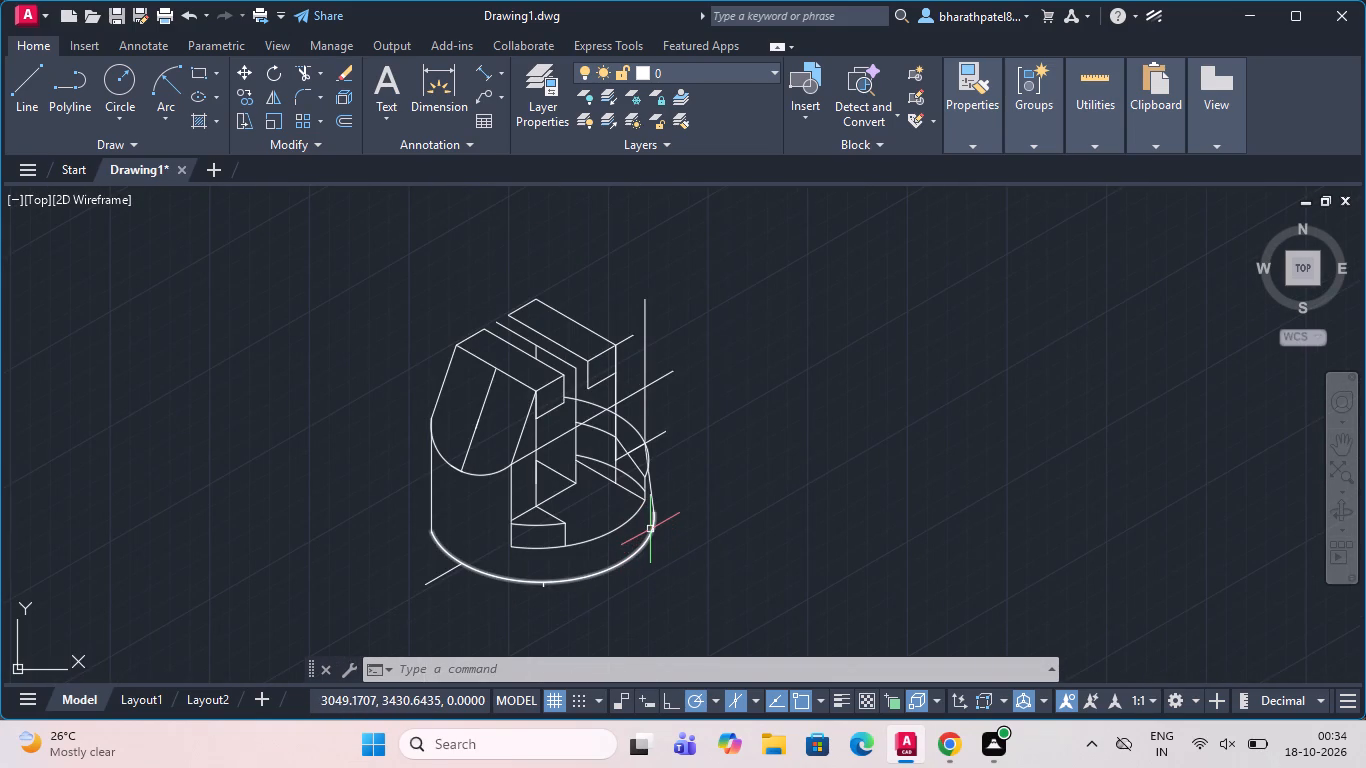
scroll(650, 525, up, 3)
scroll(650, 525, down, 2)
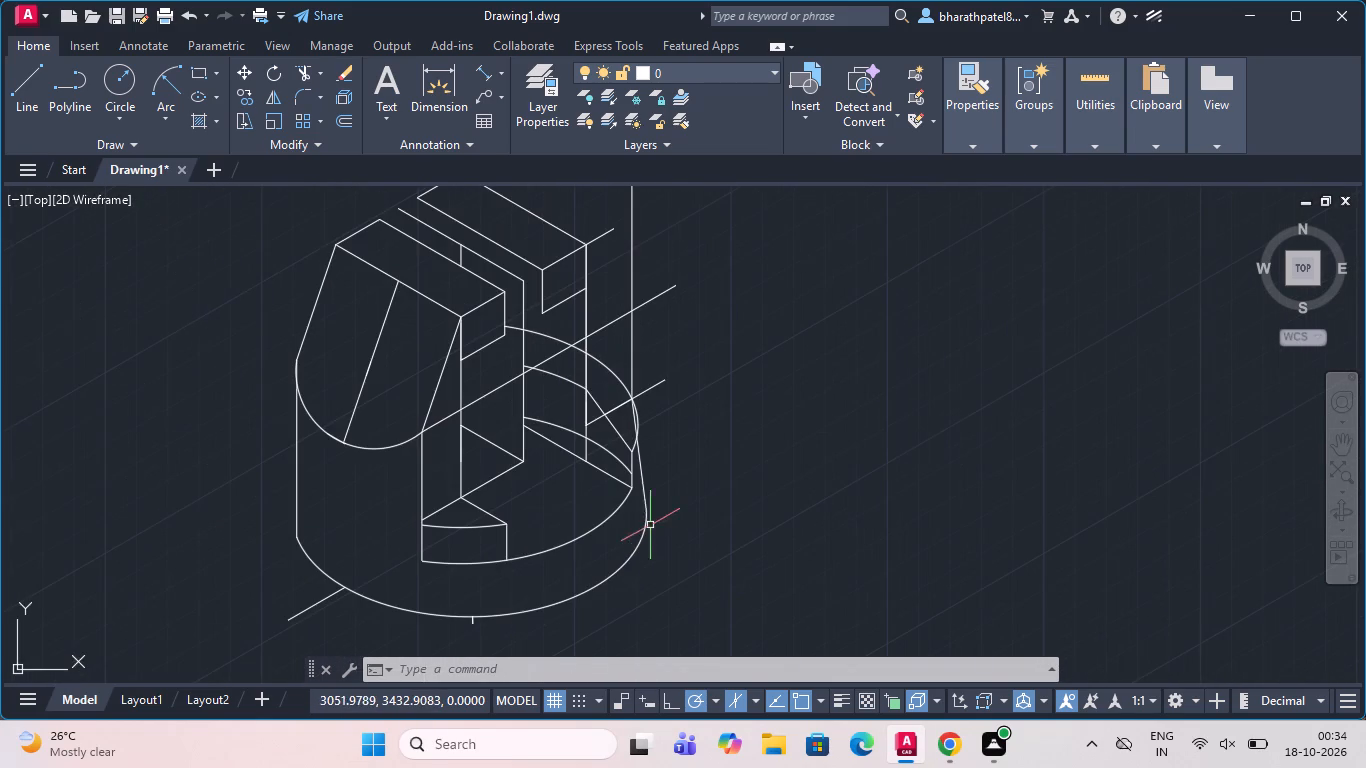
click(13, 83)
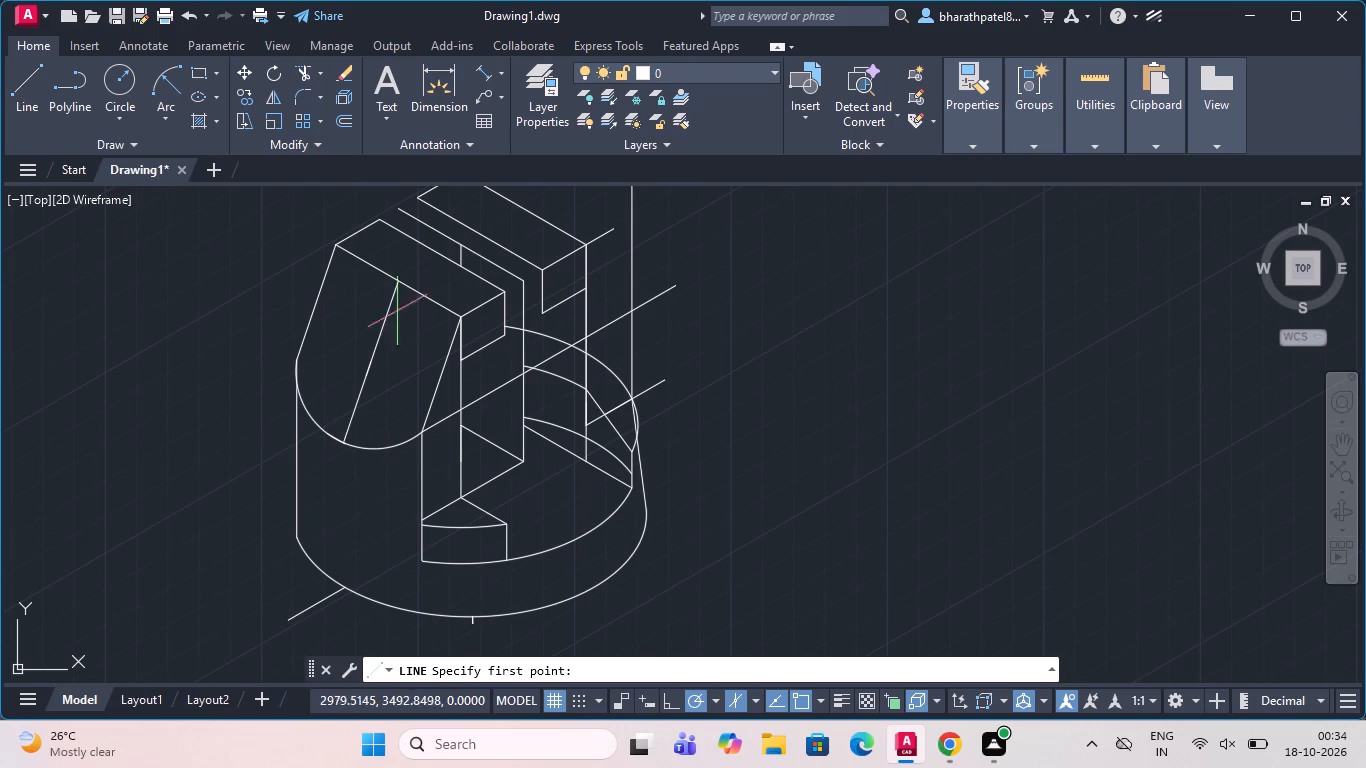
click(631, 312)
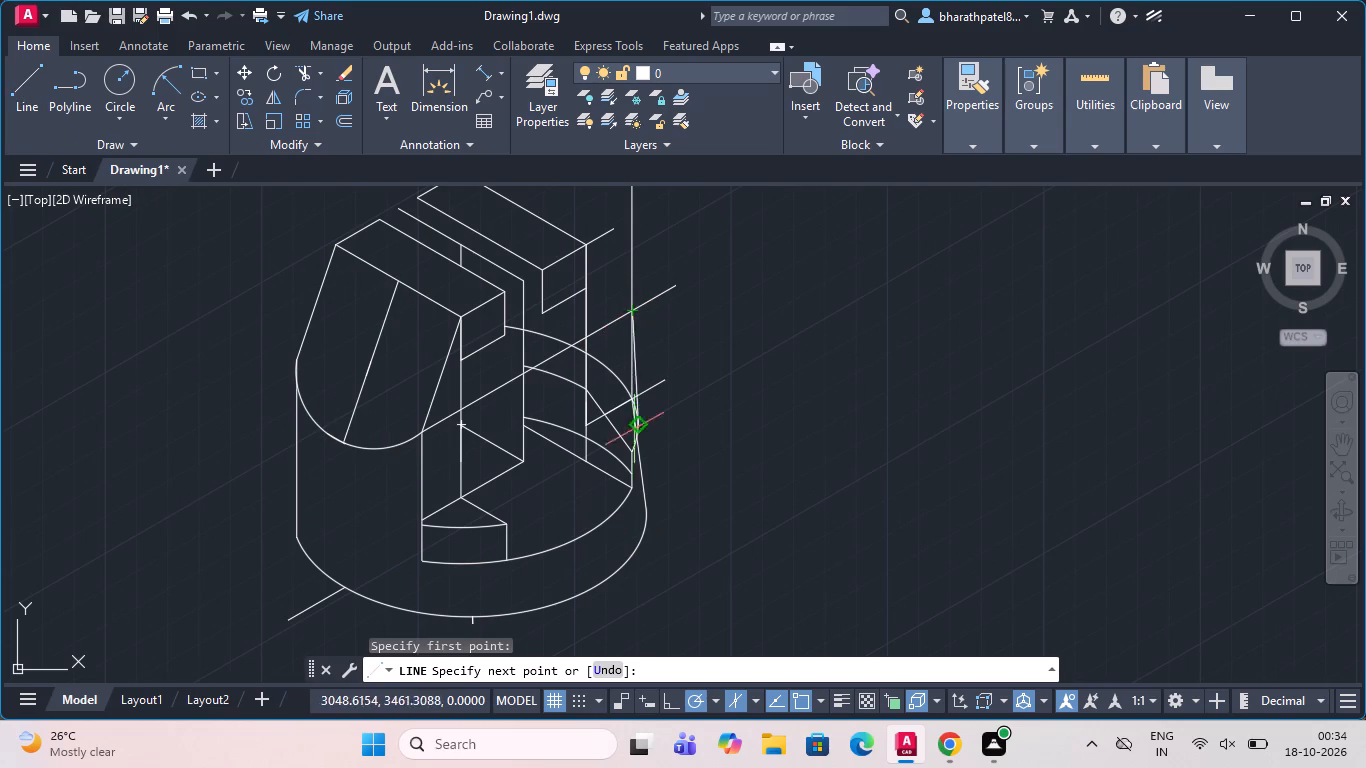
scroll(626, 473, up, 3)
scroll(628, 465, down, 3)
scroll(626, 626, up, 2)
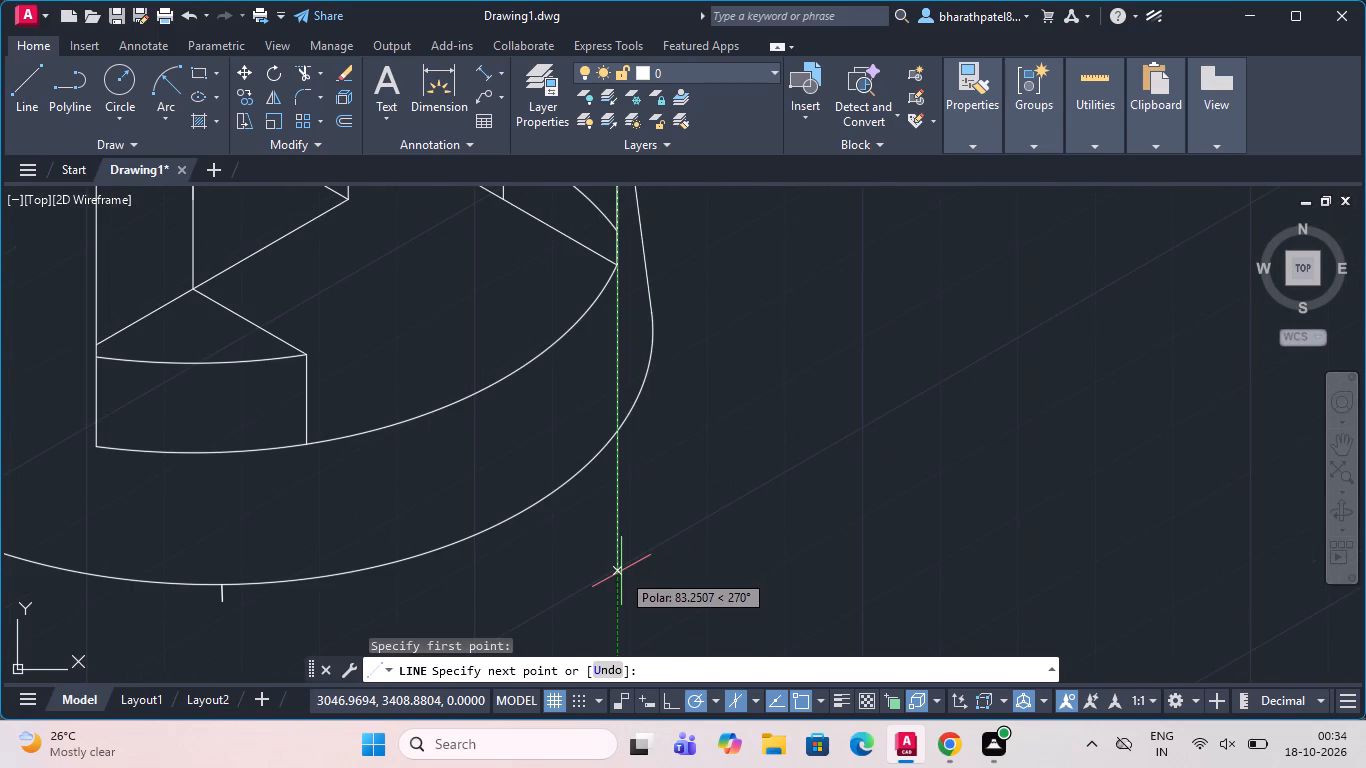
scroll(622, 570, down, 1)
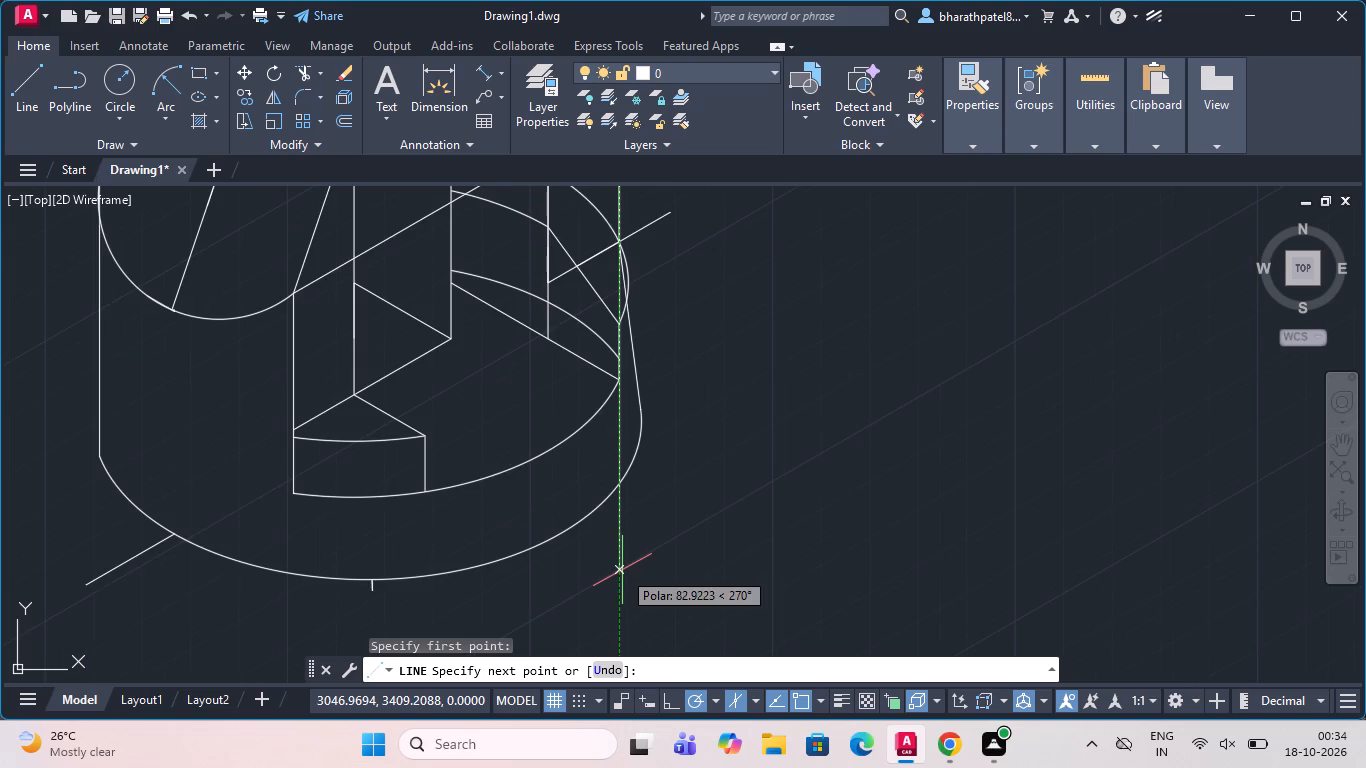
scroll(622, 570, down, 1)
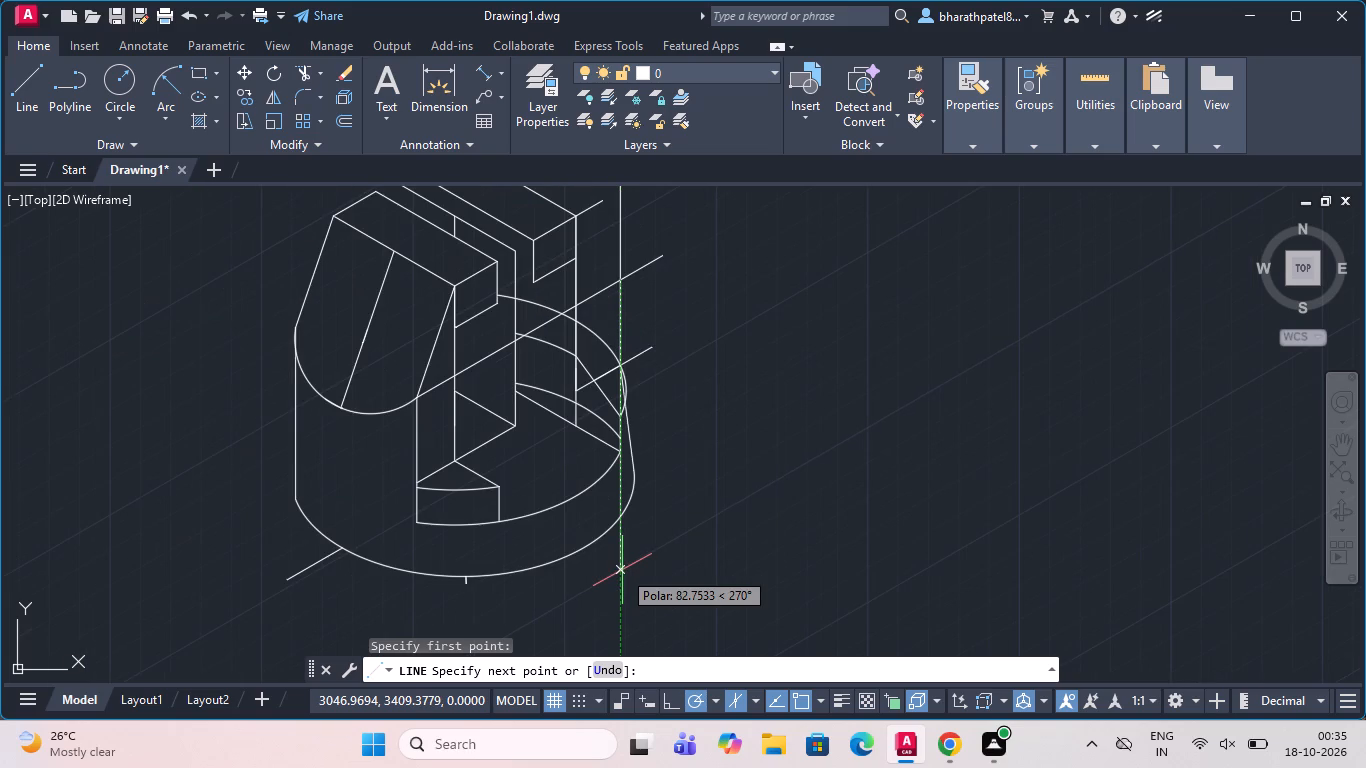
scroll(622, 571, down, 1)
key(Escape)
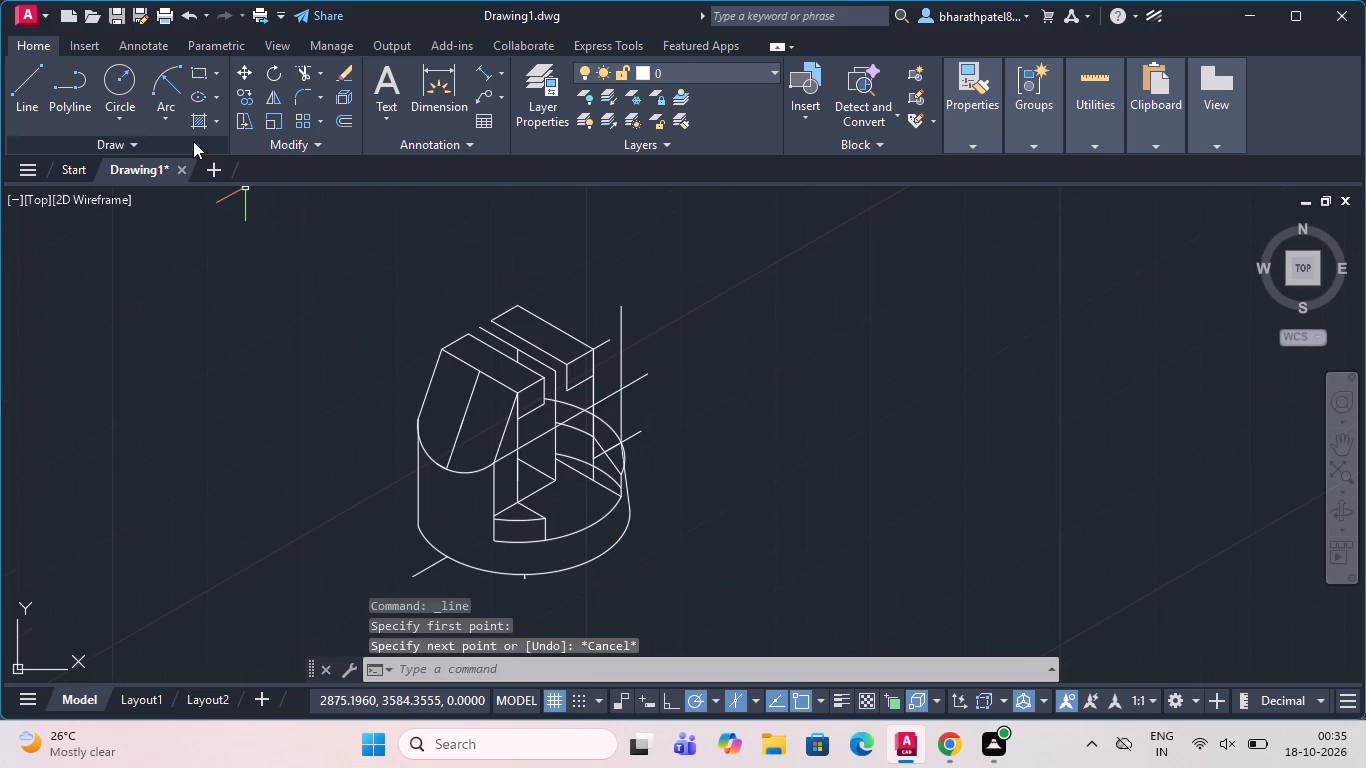
Draw a sloping line from the rear block's outer top corner to where the long 30° line crosses the tall vertical line.
drag(29, 82, 41, 83)
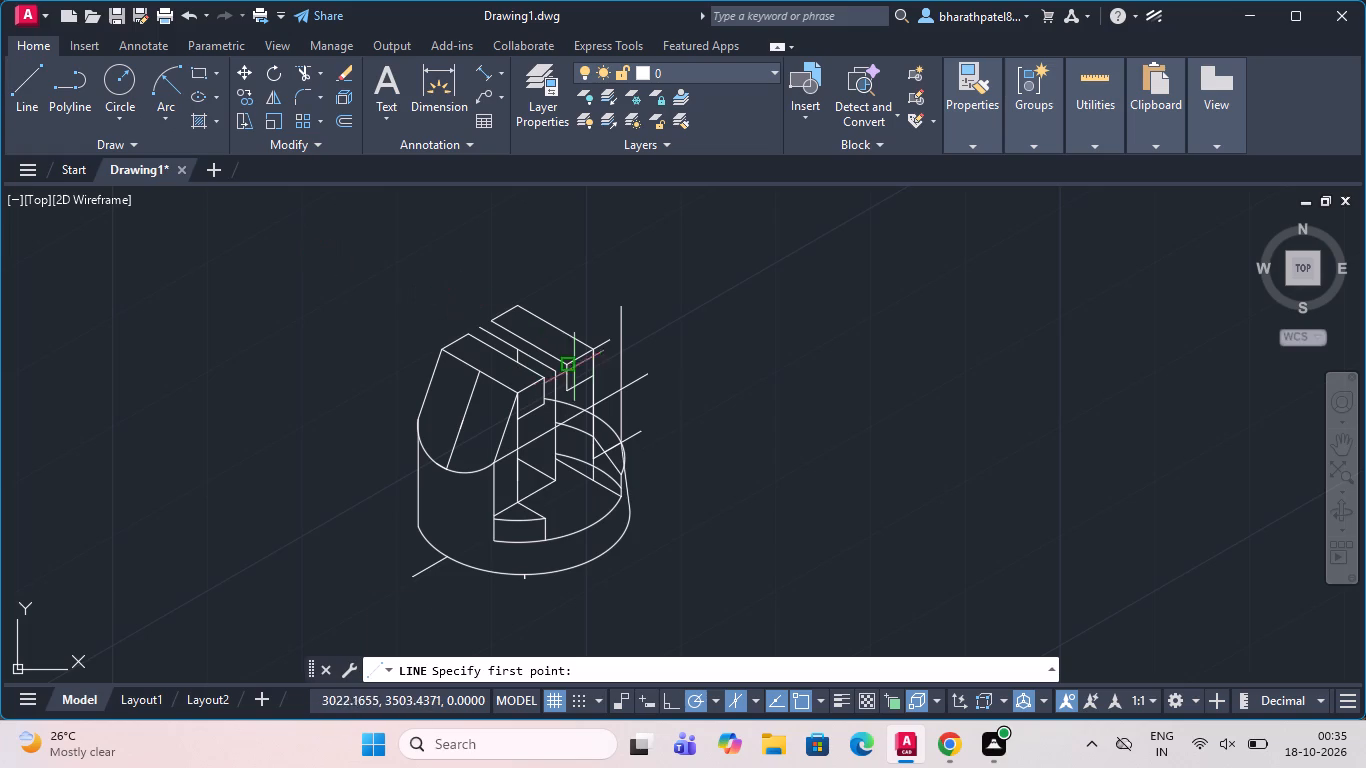
scroll(595, 343, up, 3)
click(562, 370)
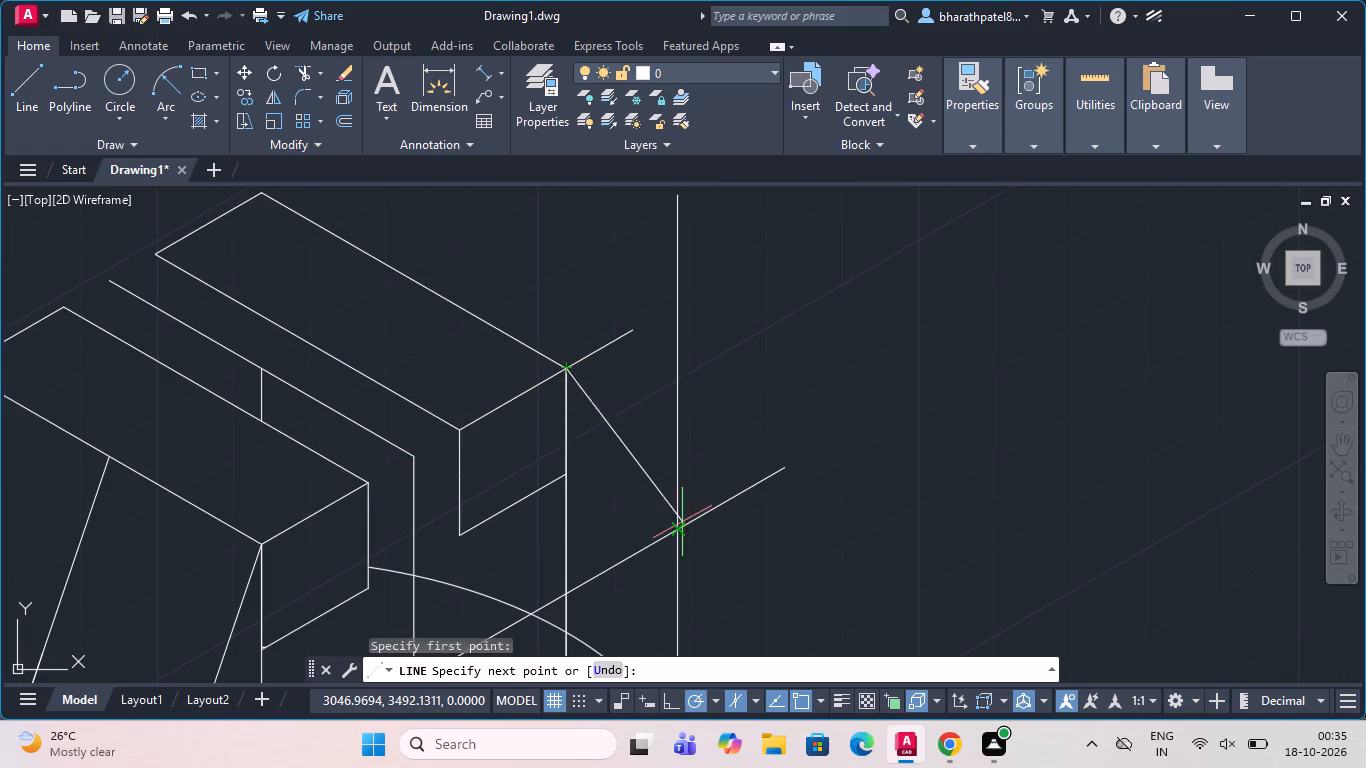
click(679, 529)
key(Escape)
scroll(663, 495, down, 1)
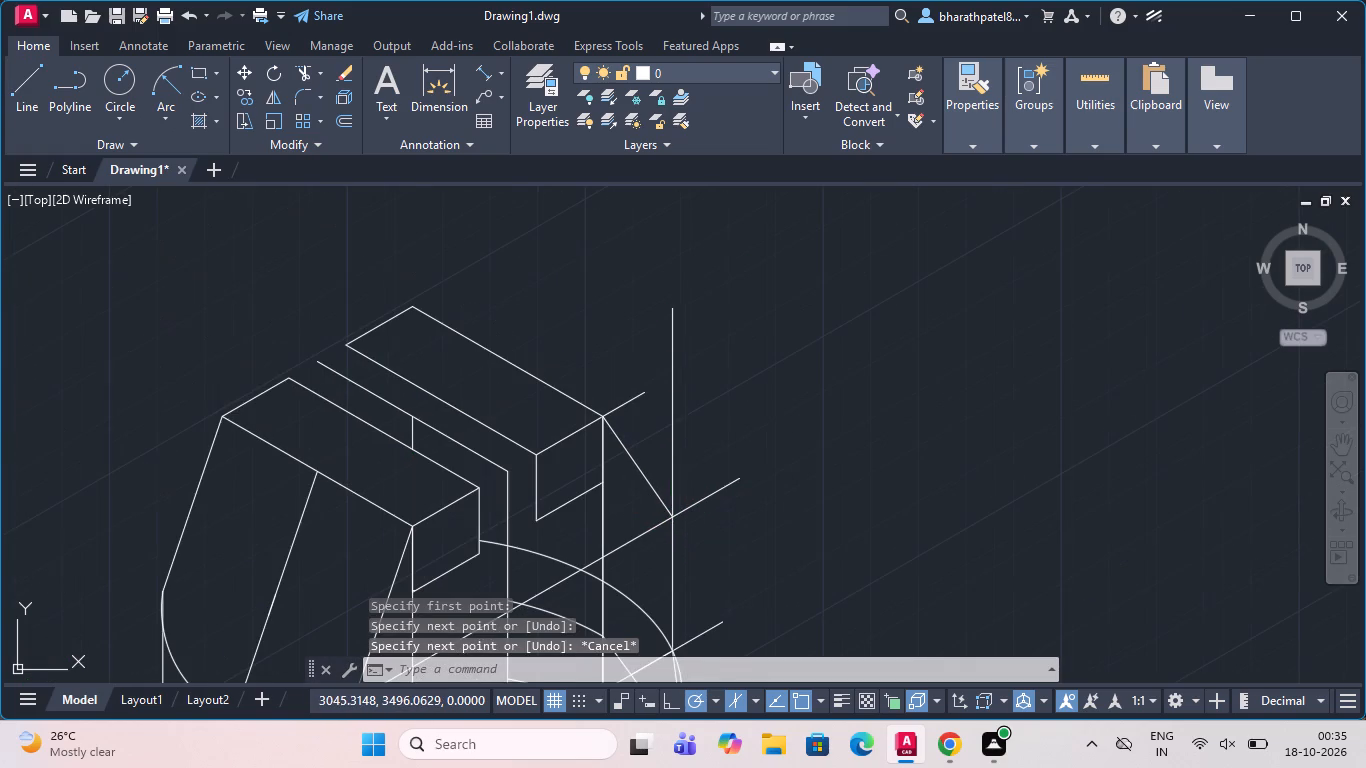
Trim the overhanging ends of the block's top edge, the tall vertical line and the 30° line around the new sloping edge.
click(310, 67)
drag(614, 377, 694, 470)
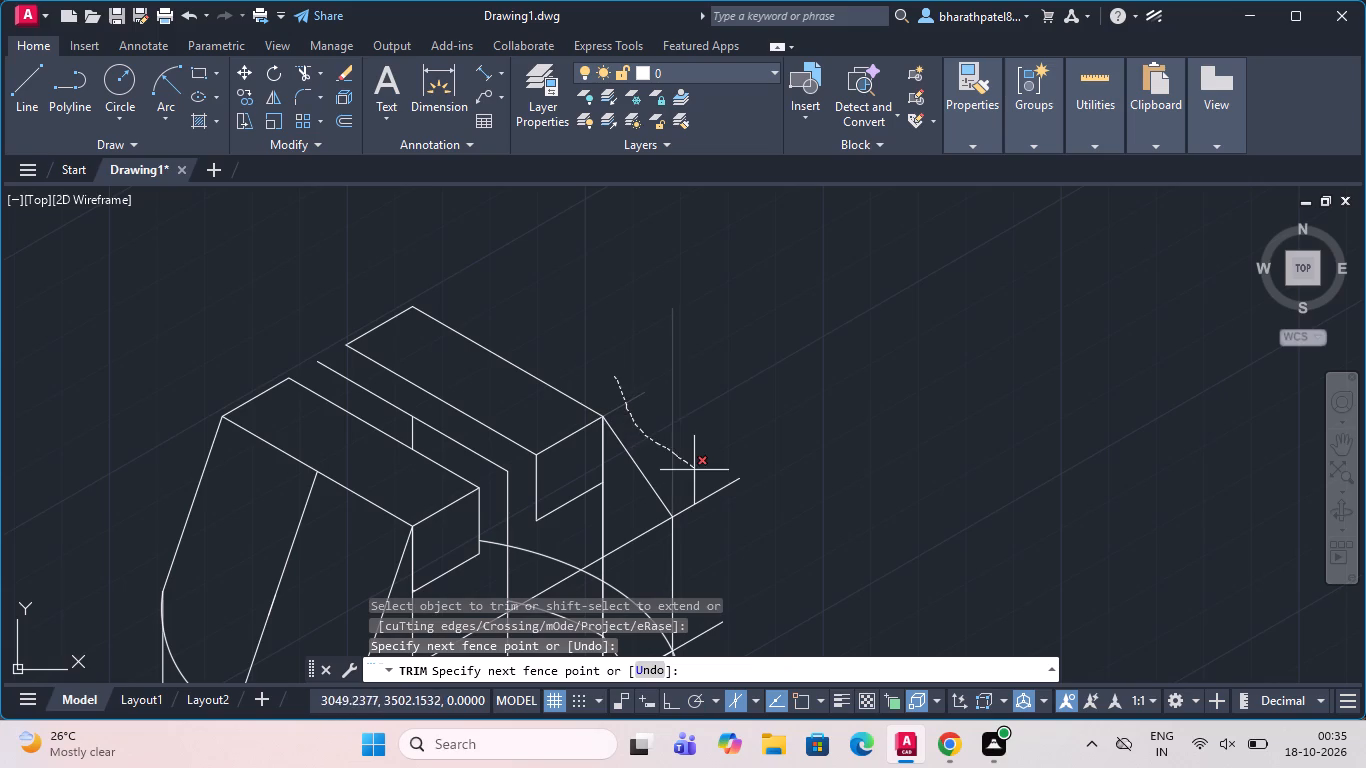
drag(694, 470, 695, 470)
drag(691, 464, 702, 522)
scroll(719, 345, down, 3)
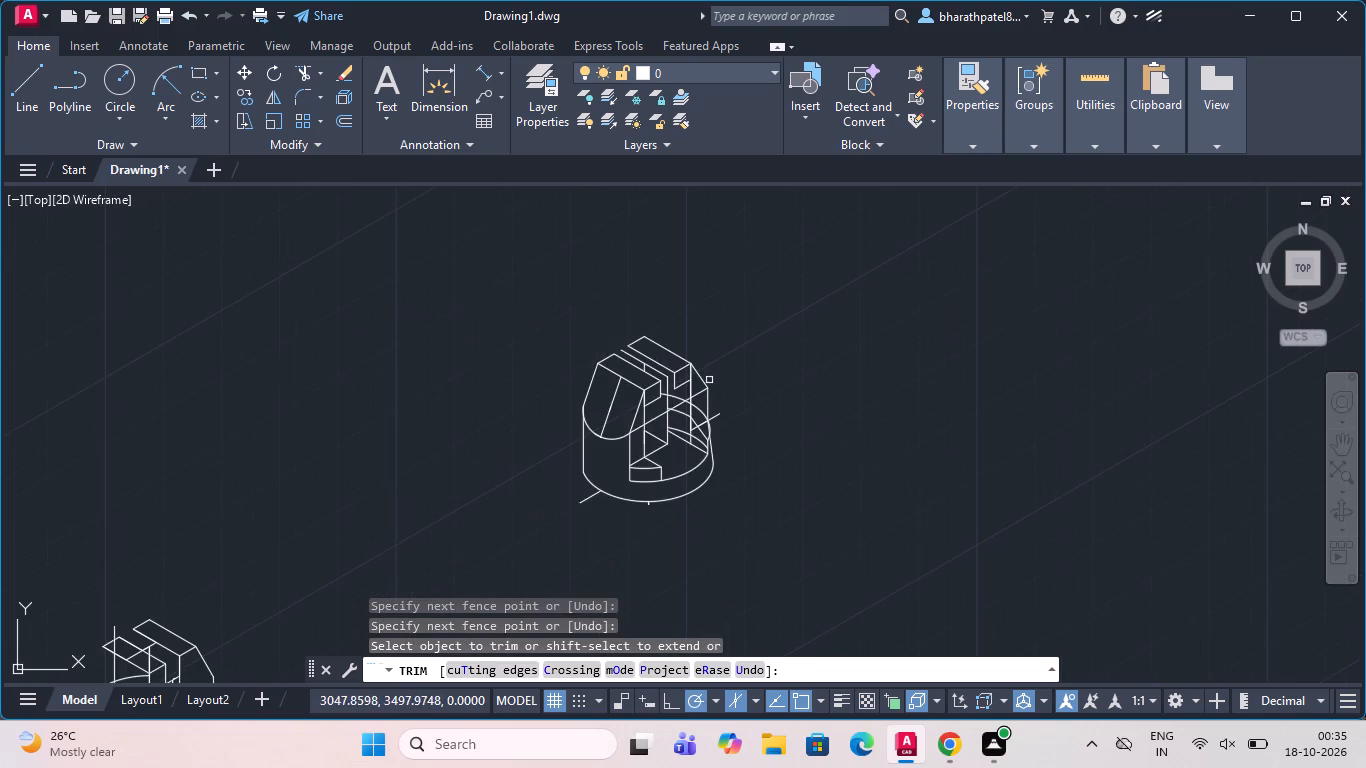
Trim the rear block's overlapping vertical edges between the notch's lower corner and the long 30° line.
scroll(706, 382, up, 4)
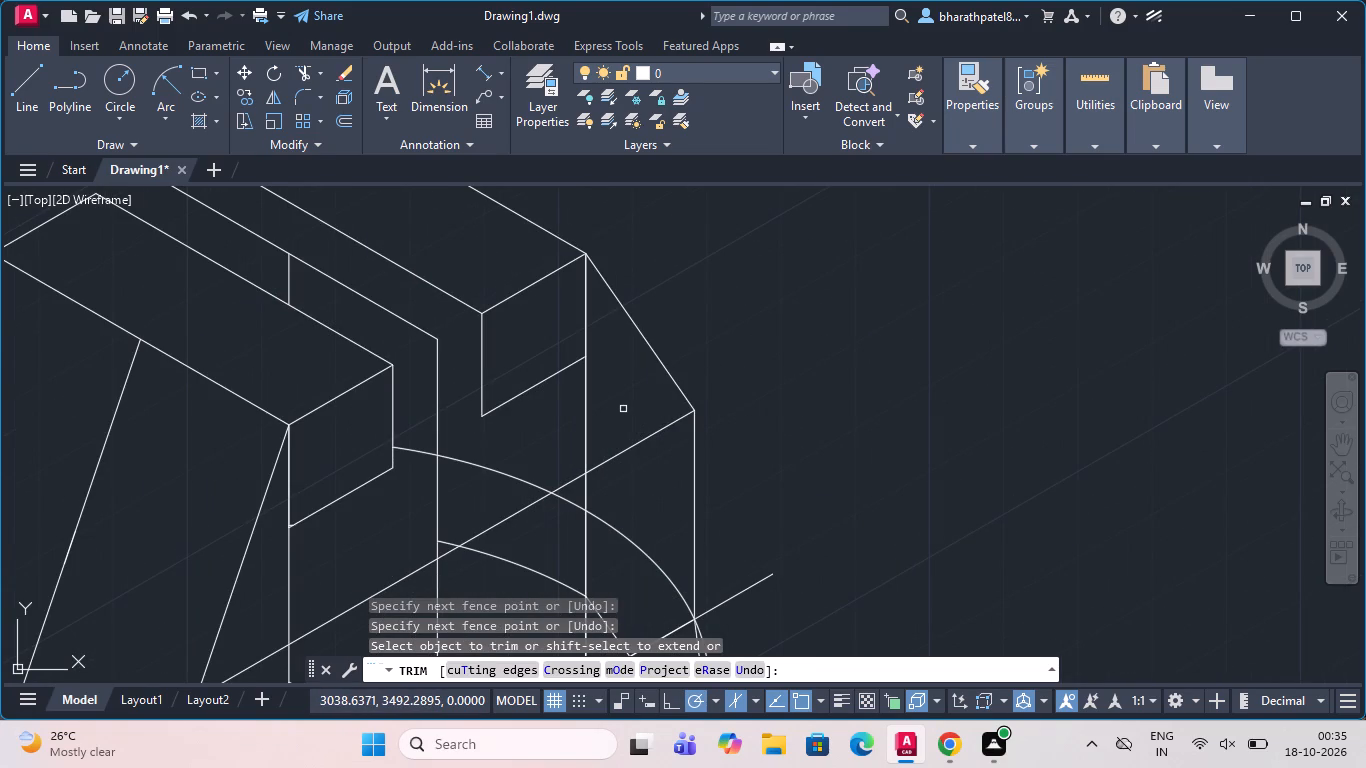
click(585, 422)
double_click(585, 422)
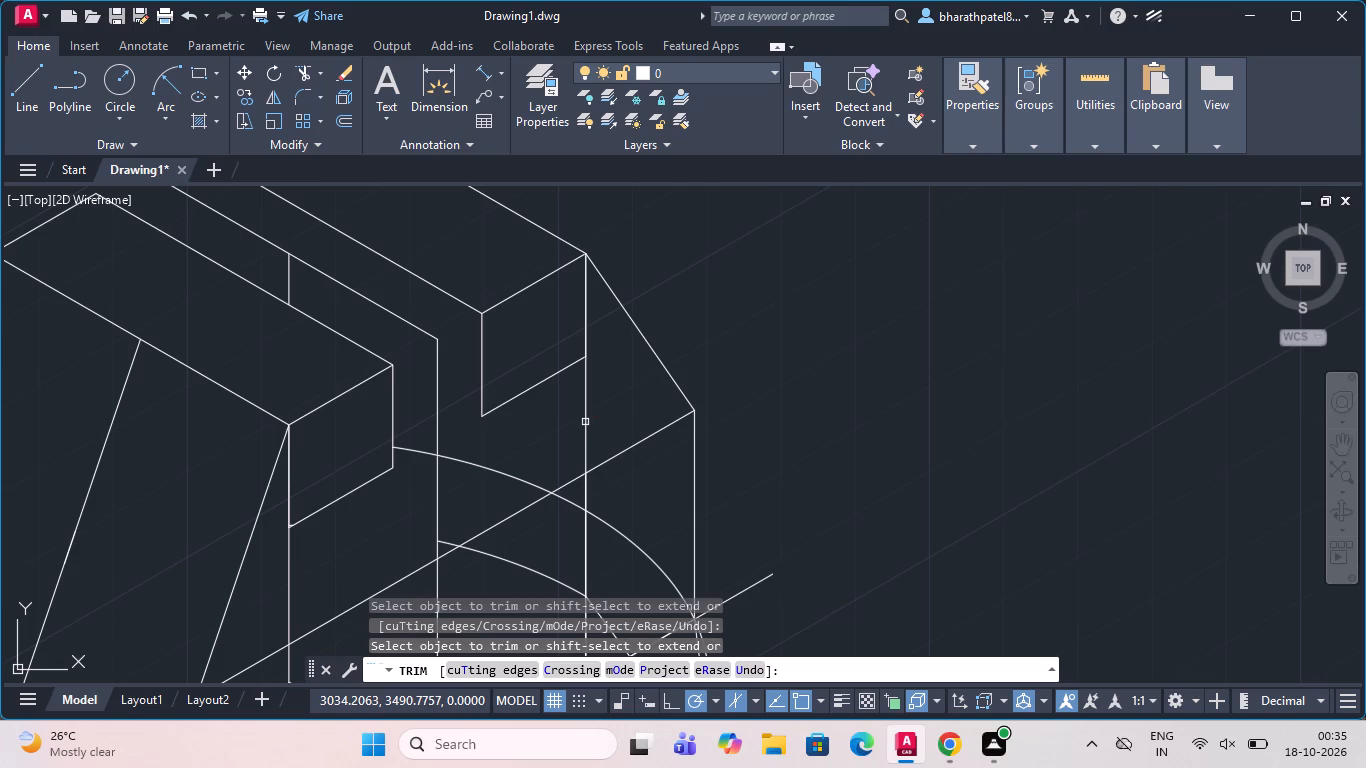
scroll(585, 420, down, 1)
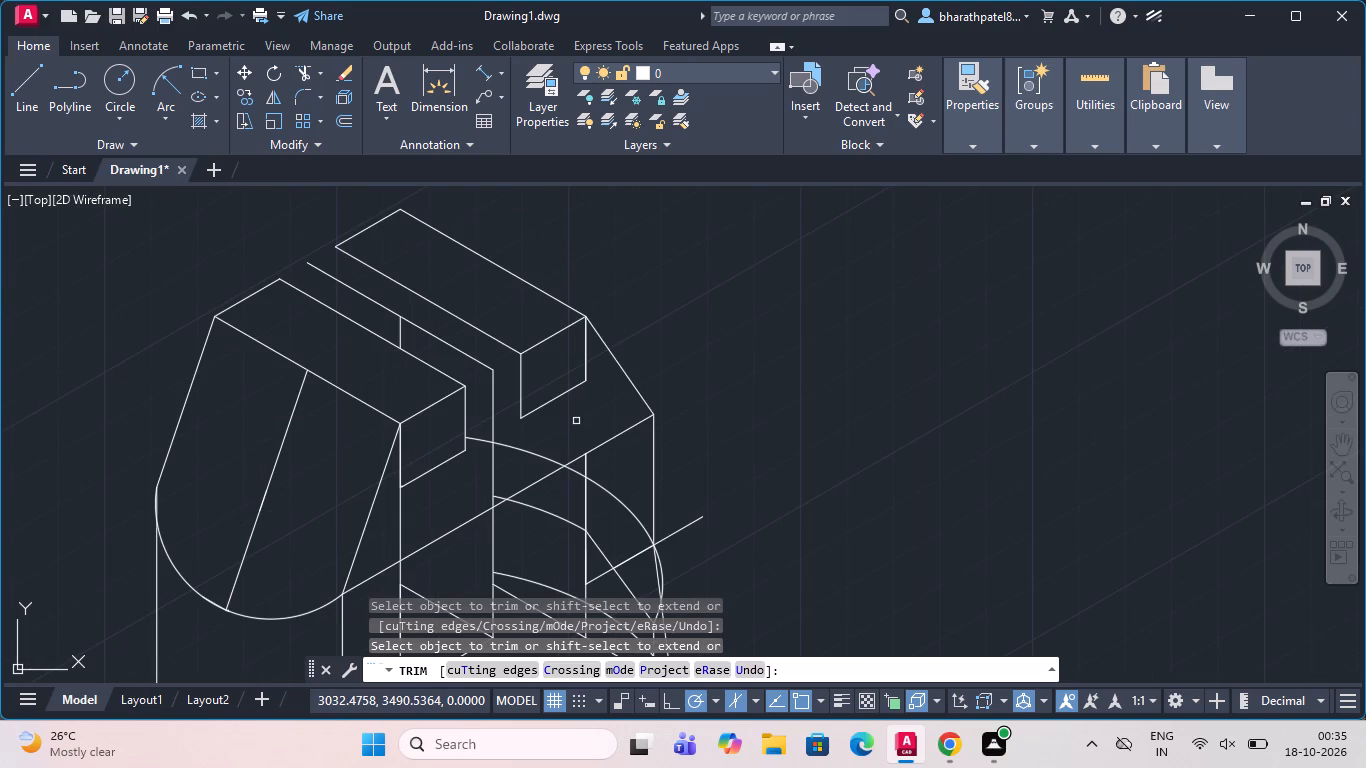
scroll(576, 417, down, 1)
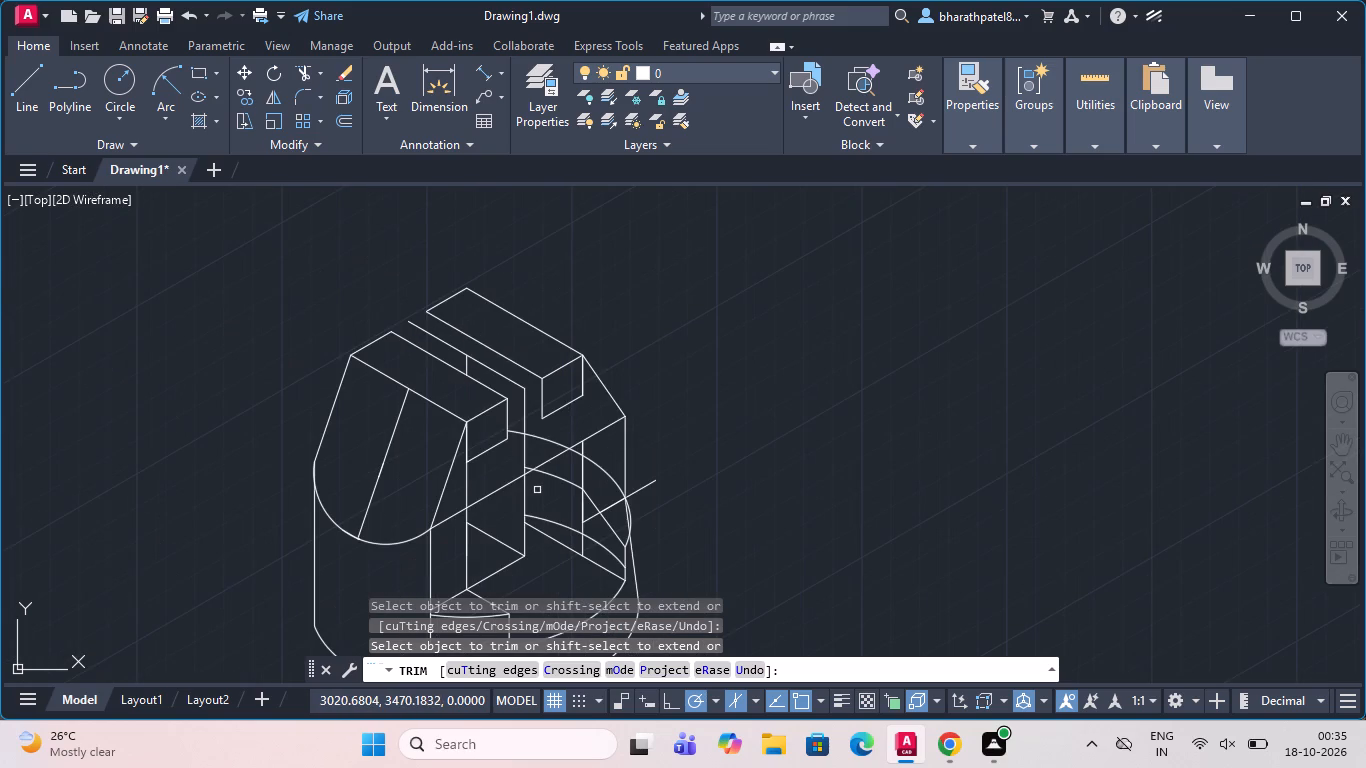
scroll(537, 487, up, 2)
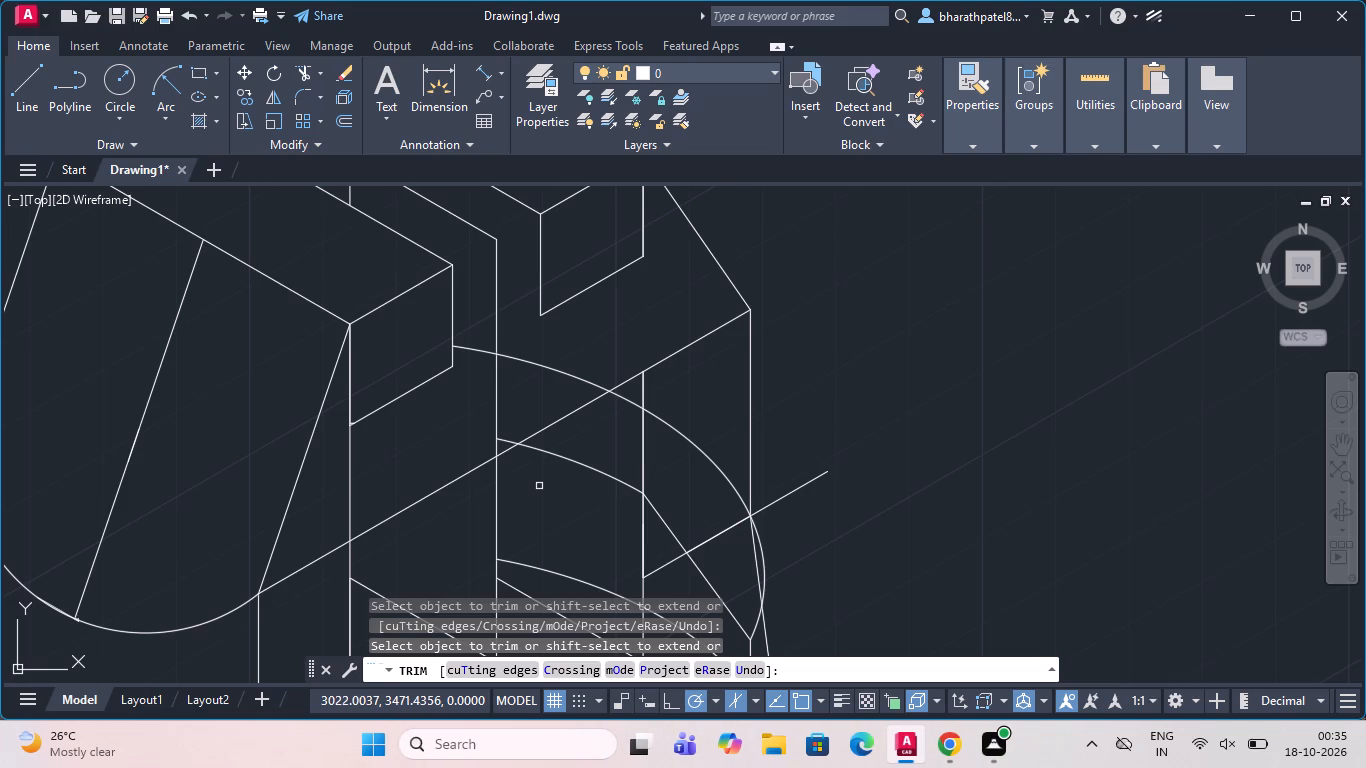
key(Escape)
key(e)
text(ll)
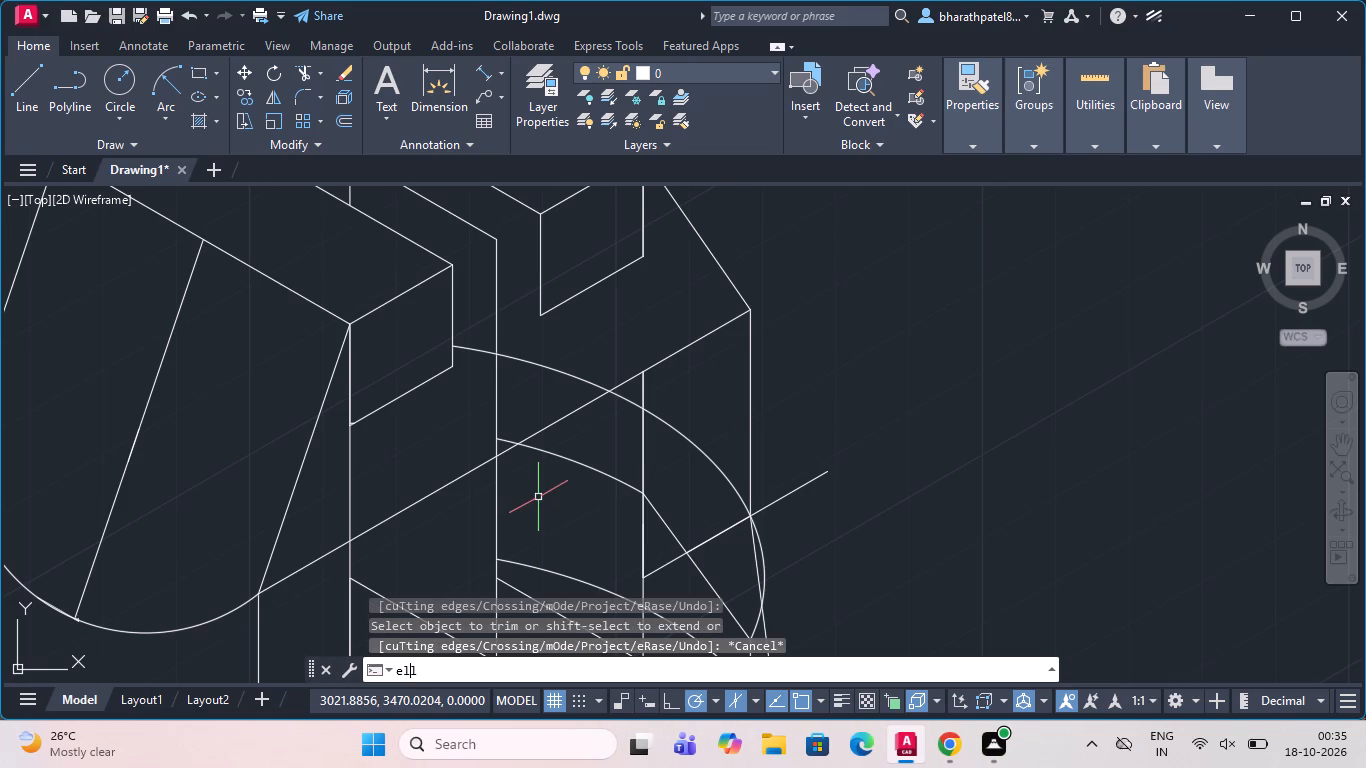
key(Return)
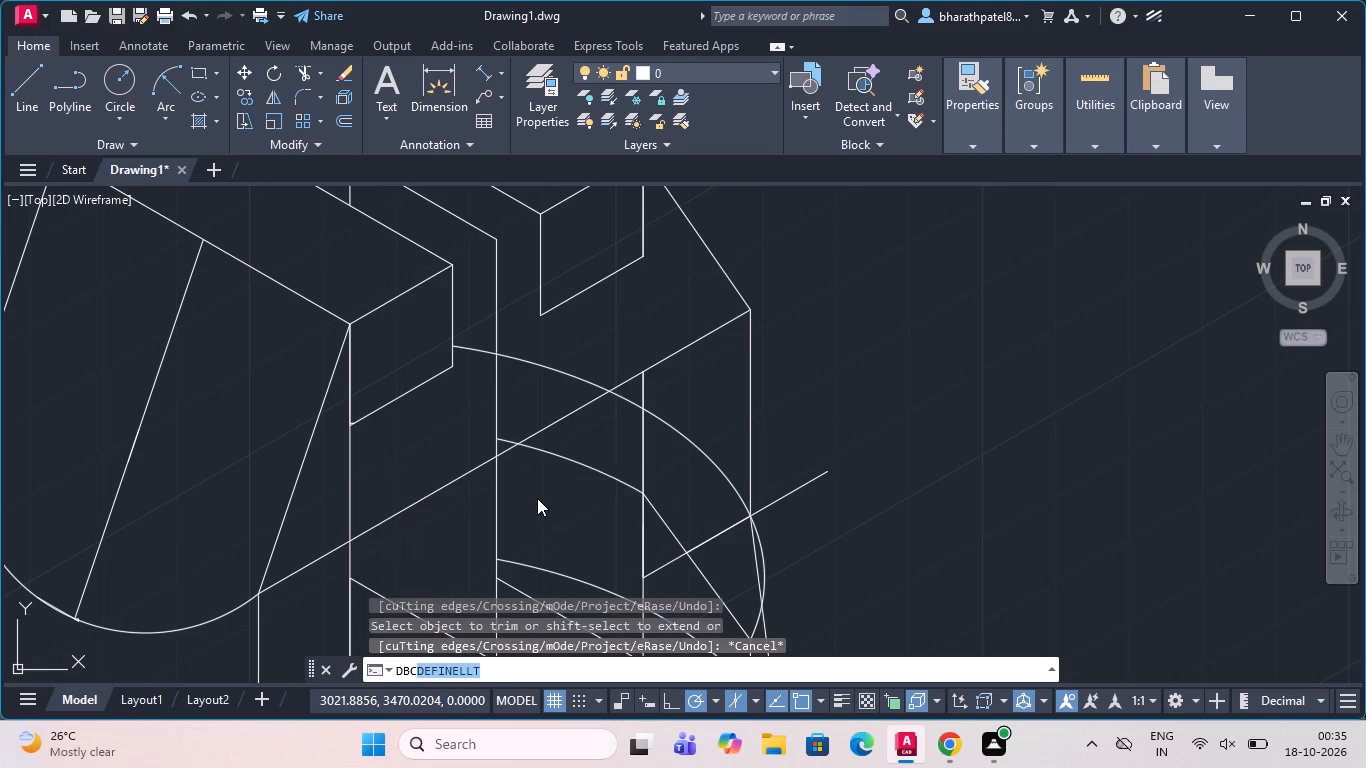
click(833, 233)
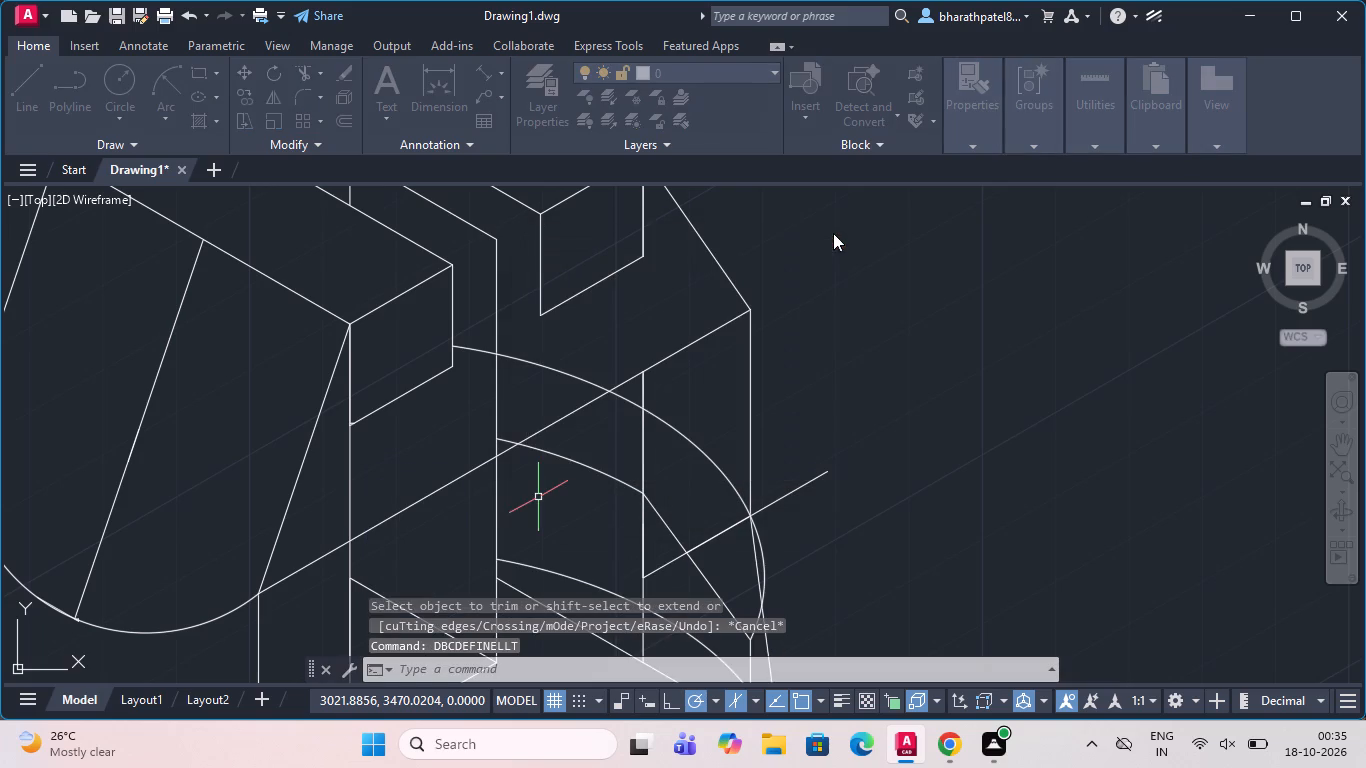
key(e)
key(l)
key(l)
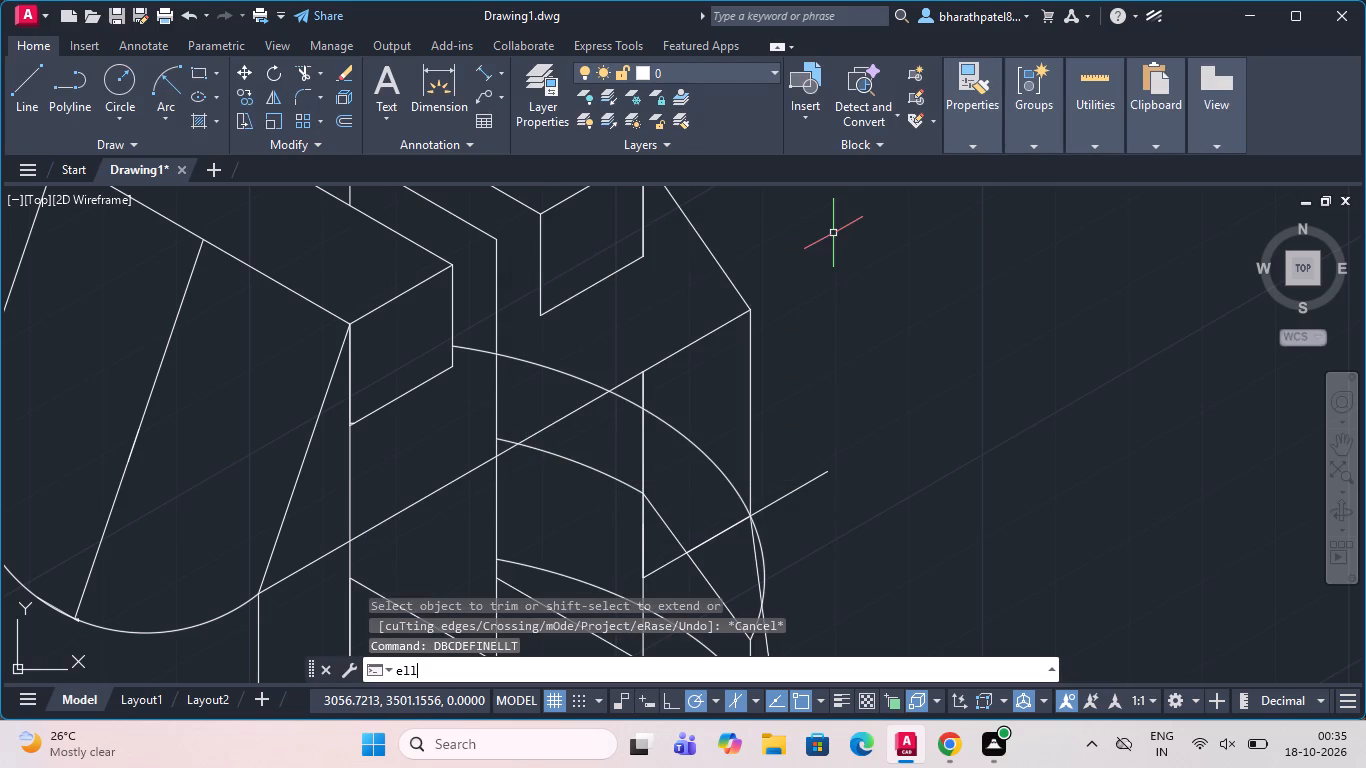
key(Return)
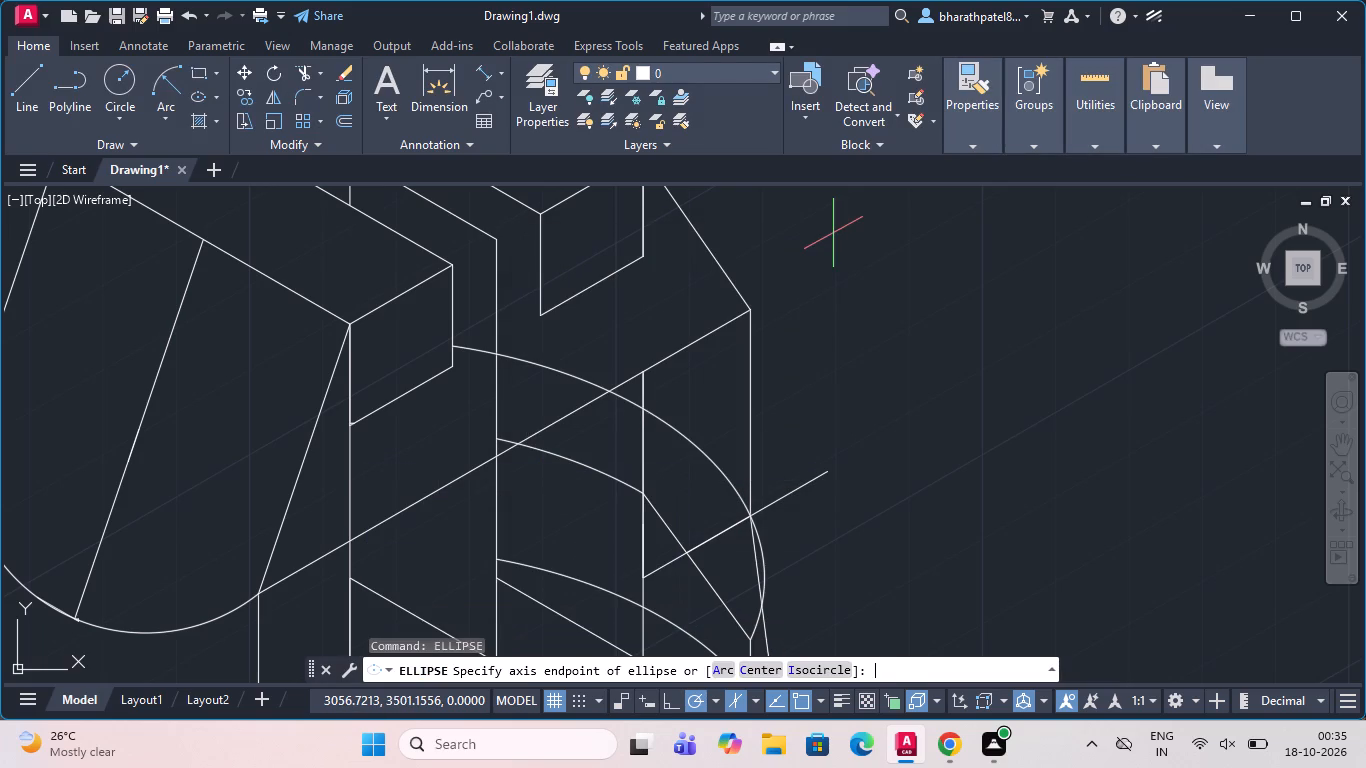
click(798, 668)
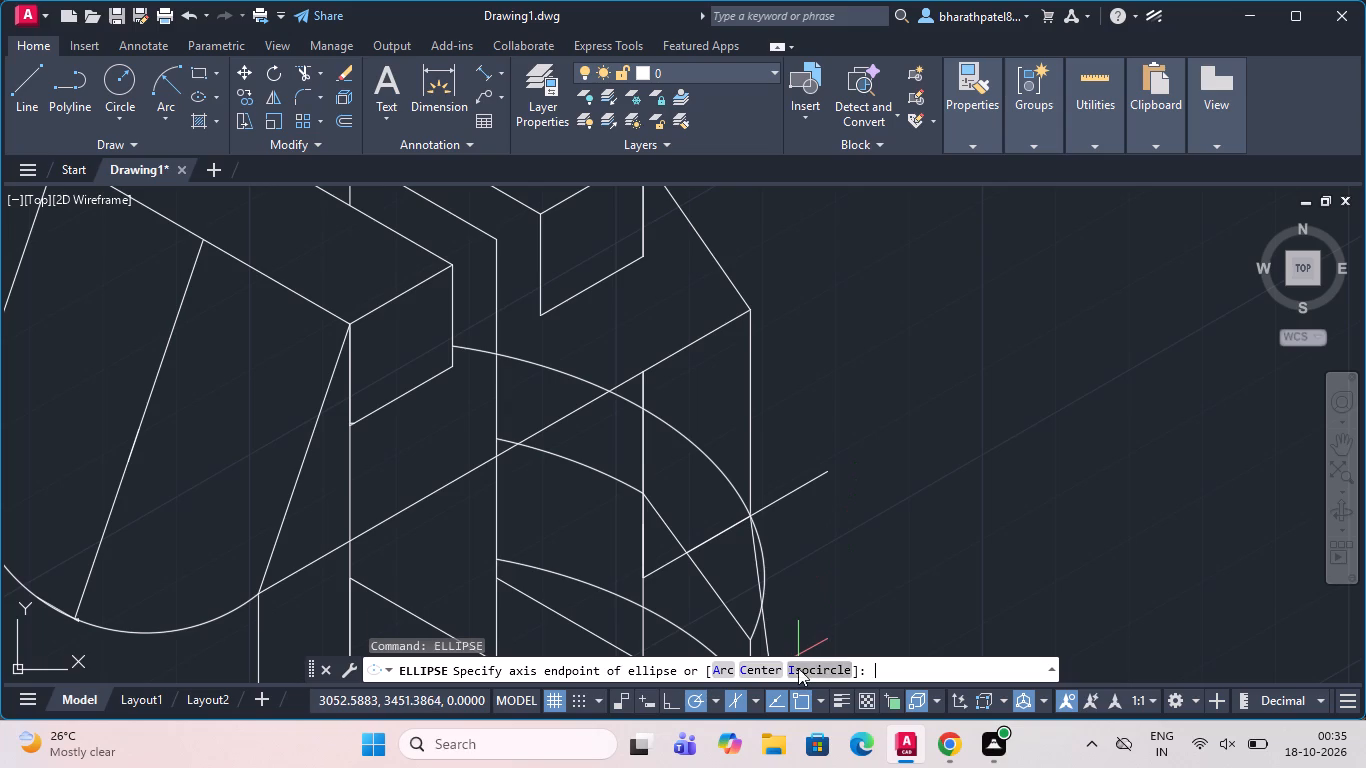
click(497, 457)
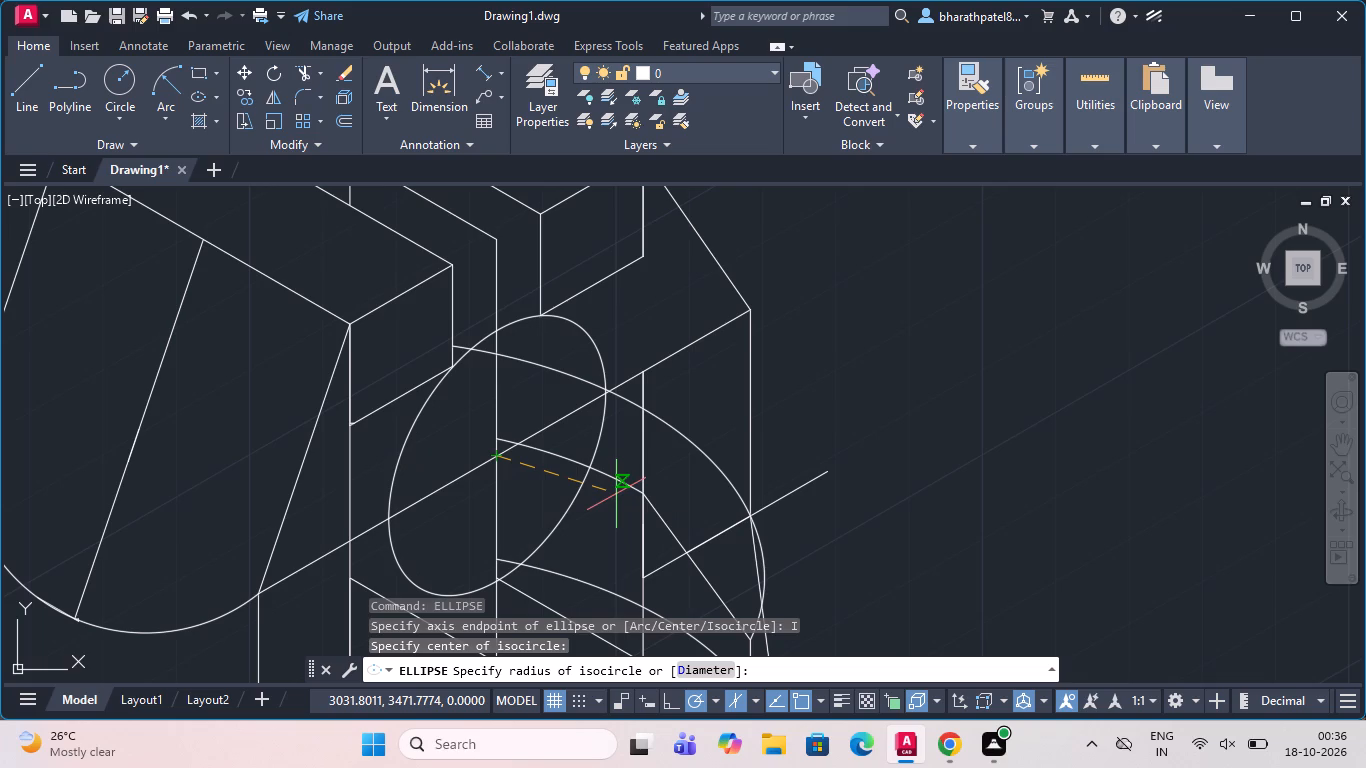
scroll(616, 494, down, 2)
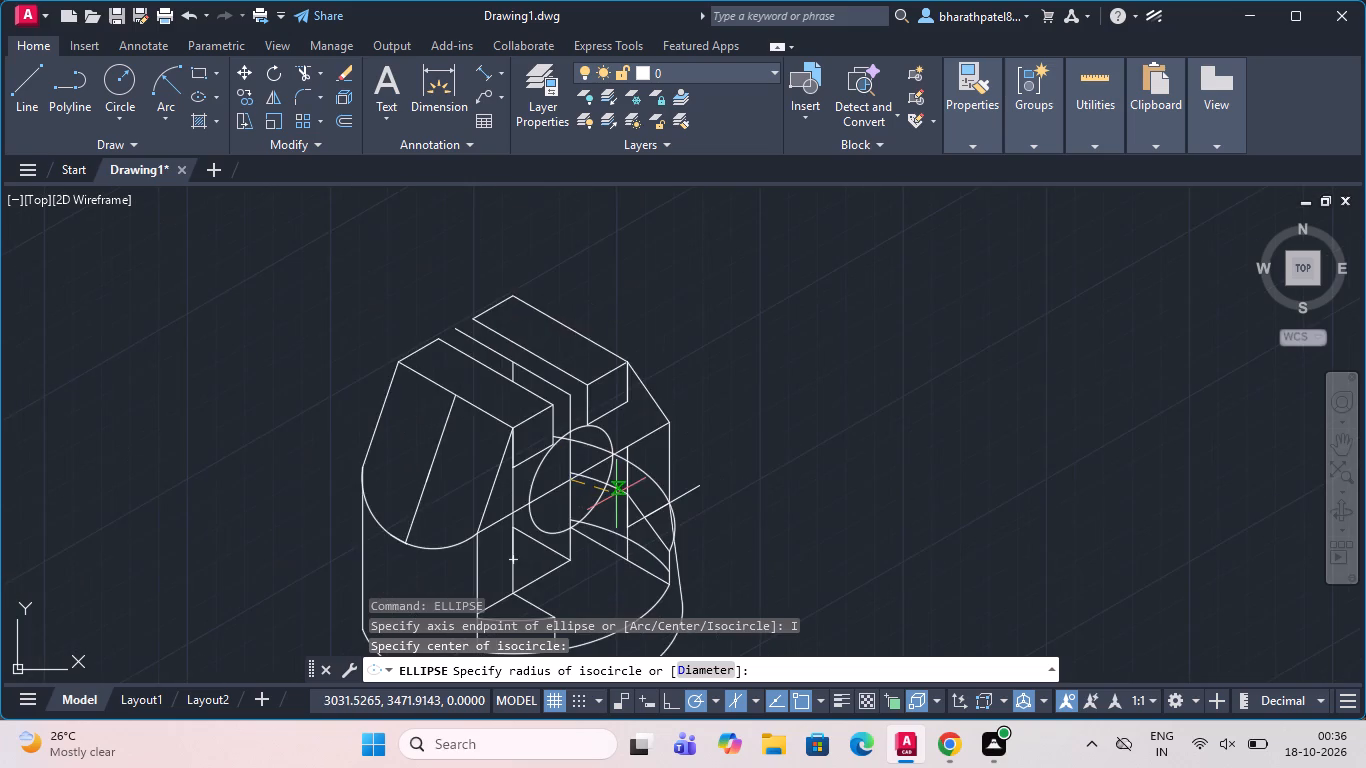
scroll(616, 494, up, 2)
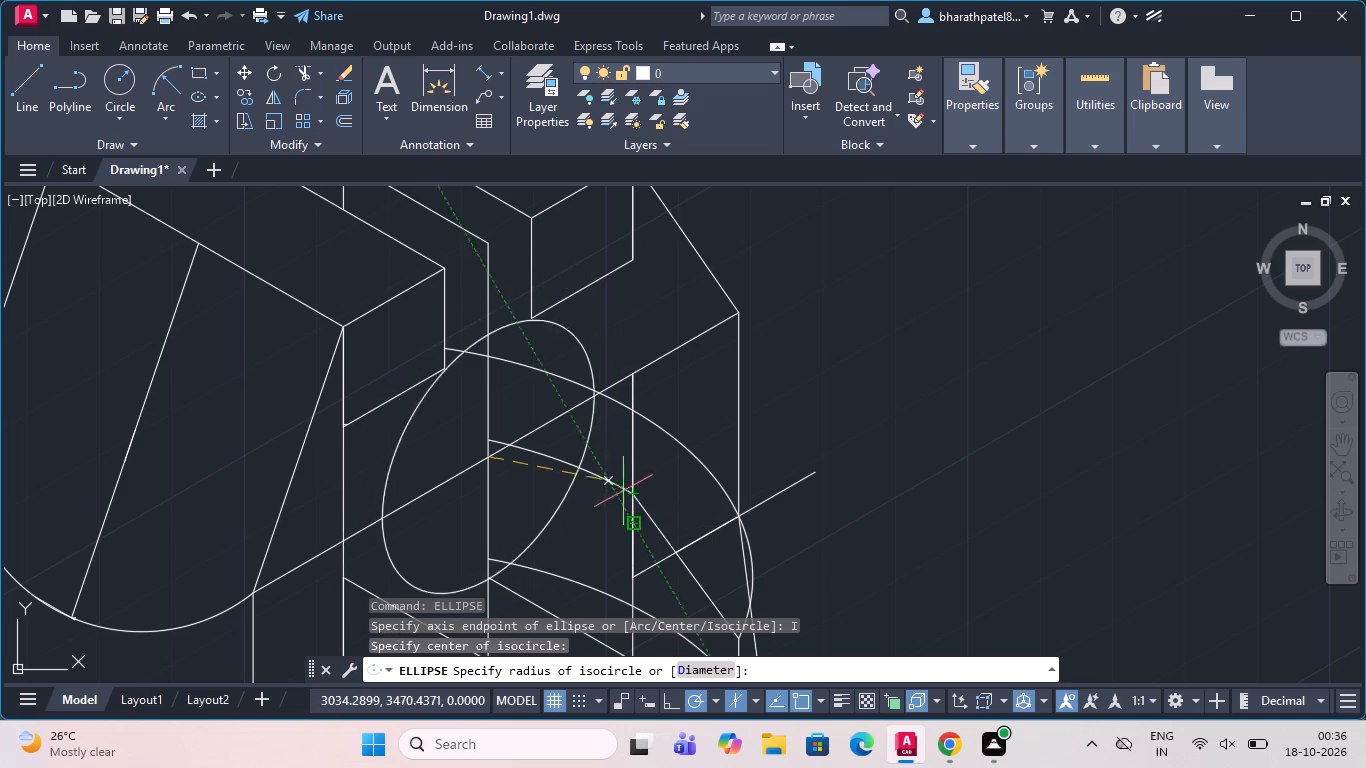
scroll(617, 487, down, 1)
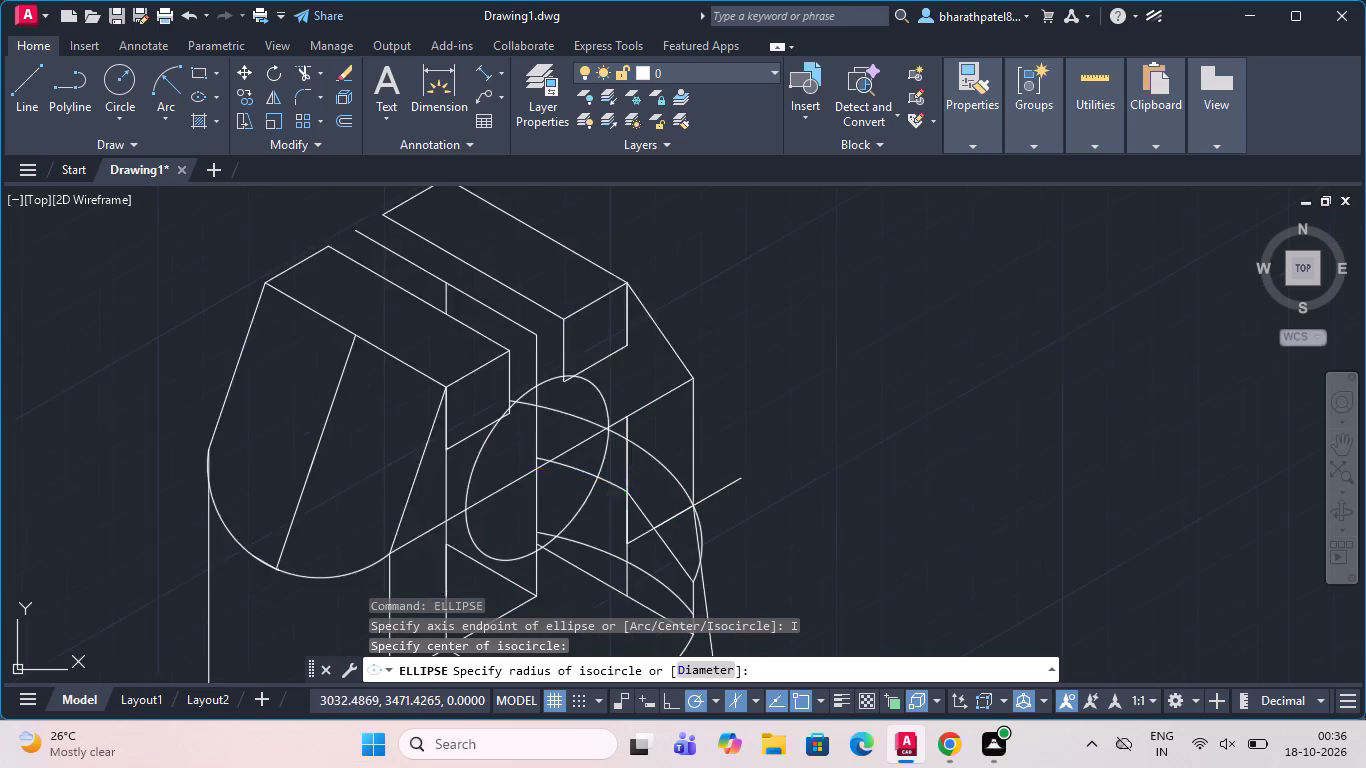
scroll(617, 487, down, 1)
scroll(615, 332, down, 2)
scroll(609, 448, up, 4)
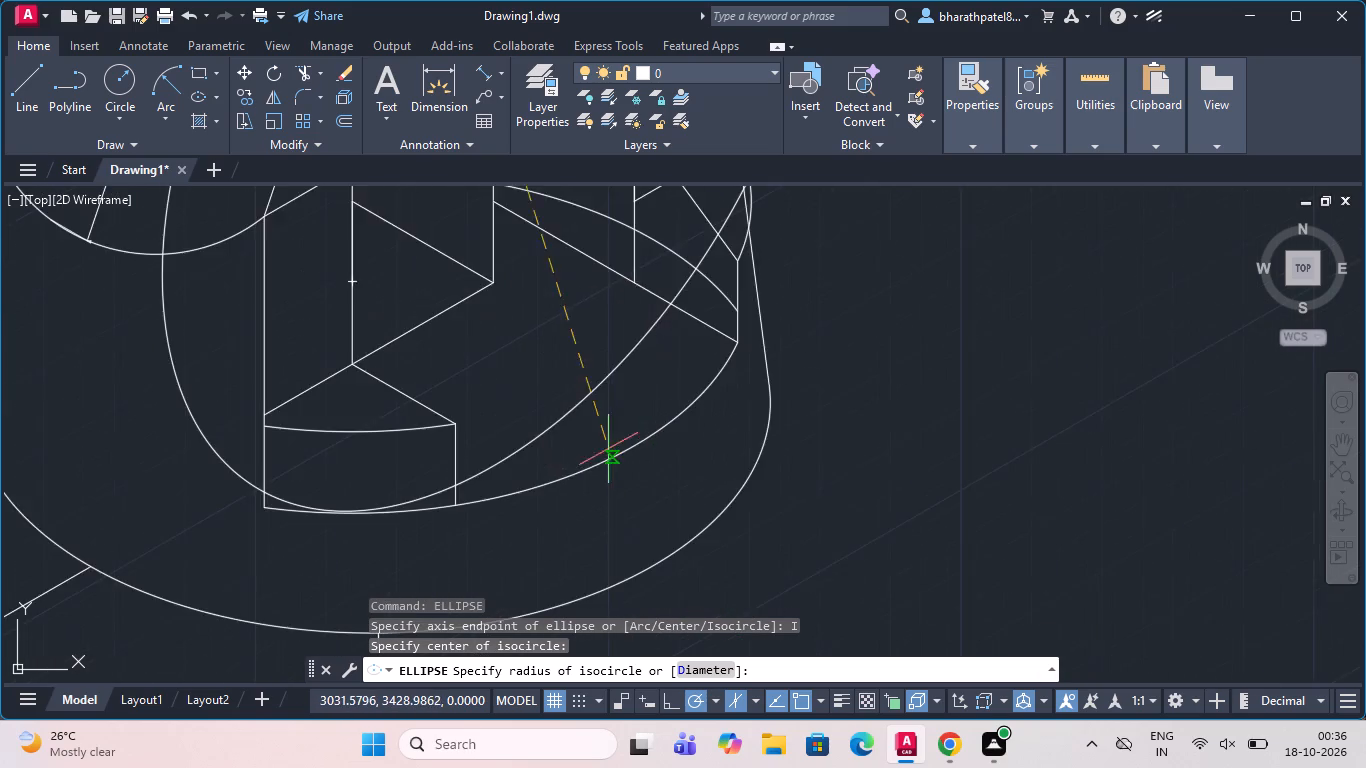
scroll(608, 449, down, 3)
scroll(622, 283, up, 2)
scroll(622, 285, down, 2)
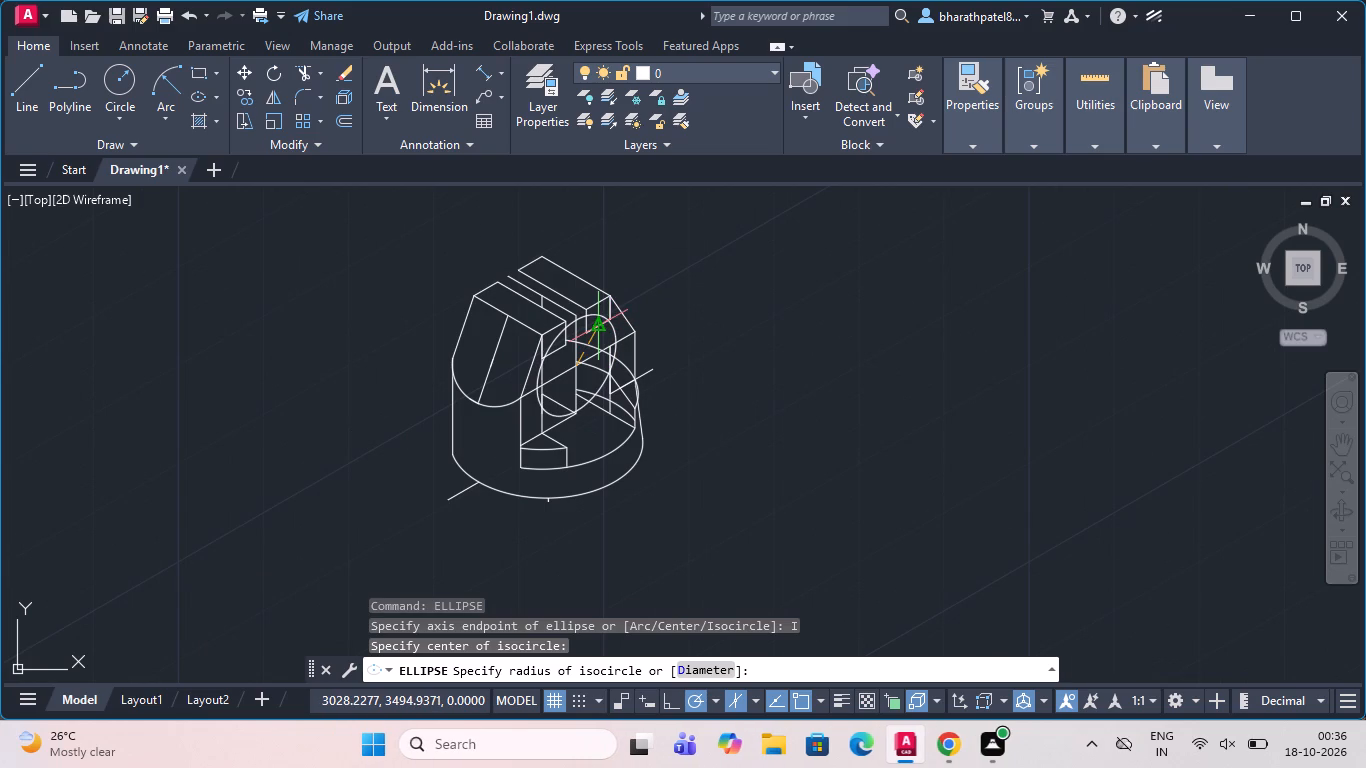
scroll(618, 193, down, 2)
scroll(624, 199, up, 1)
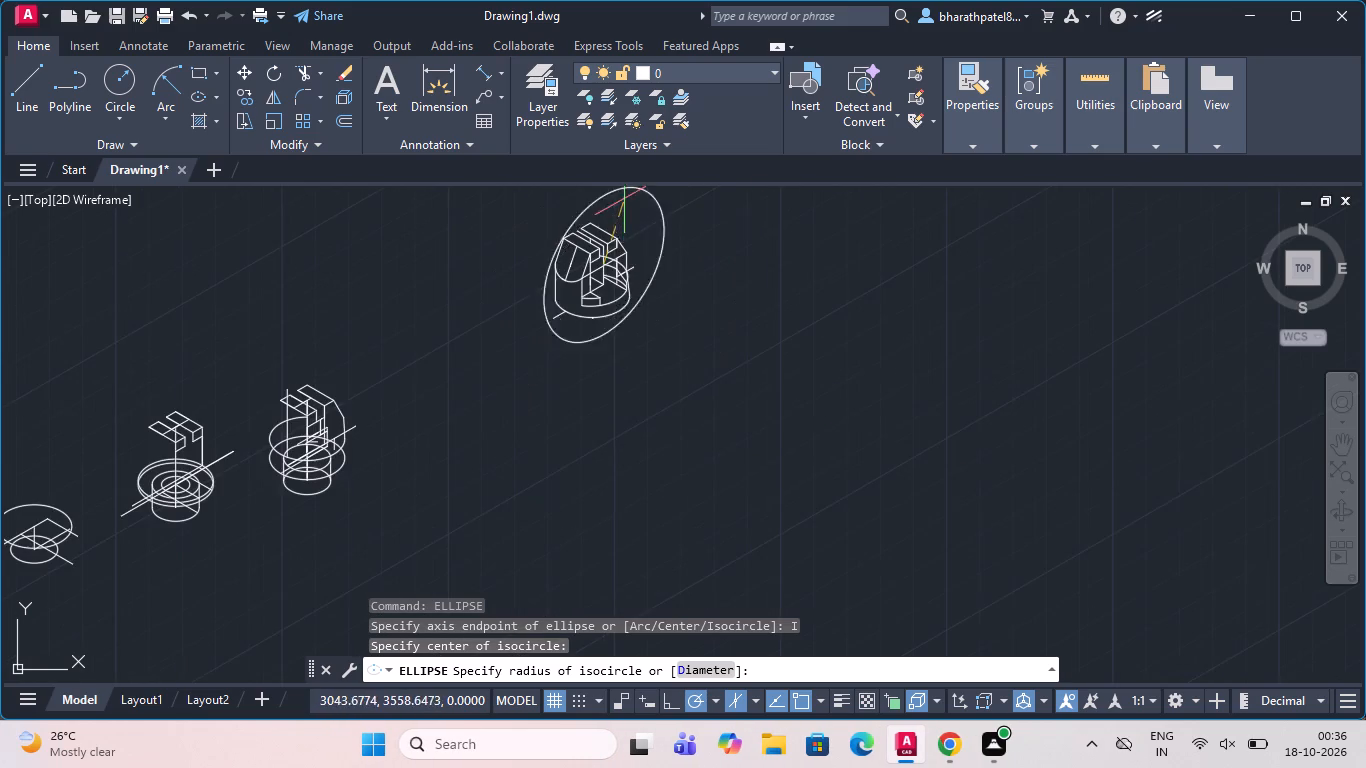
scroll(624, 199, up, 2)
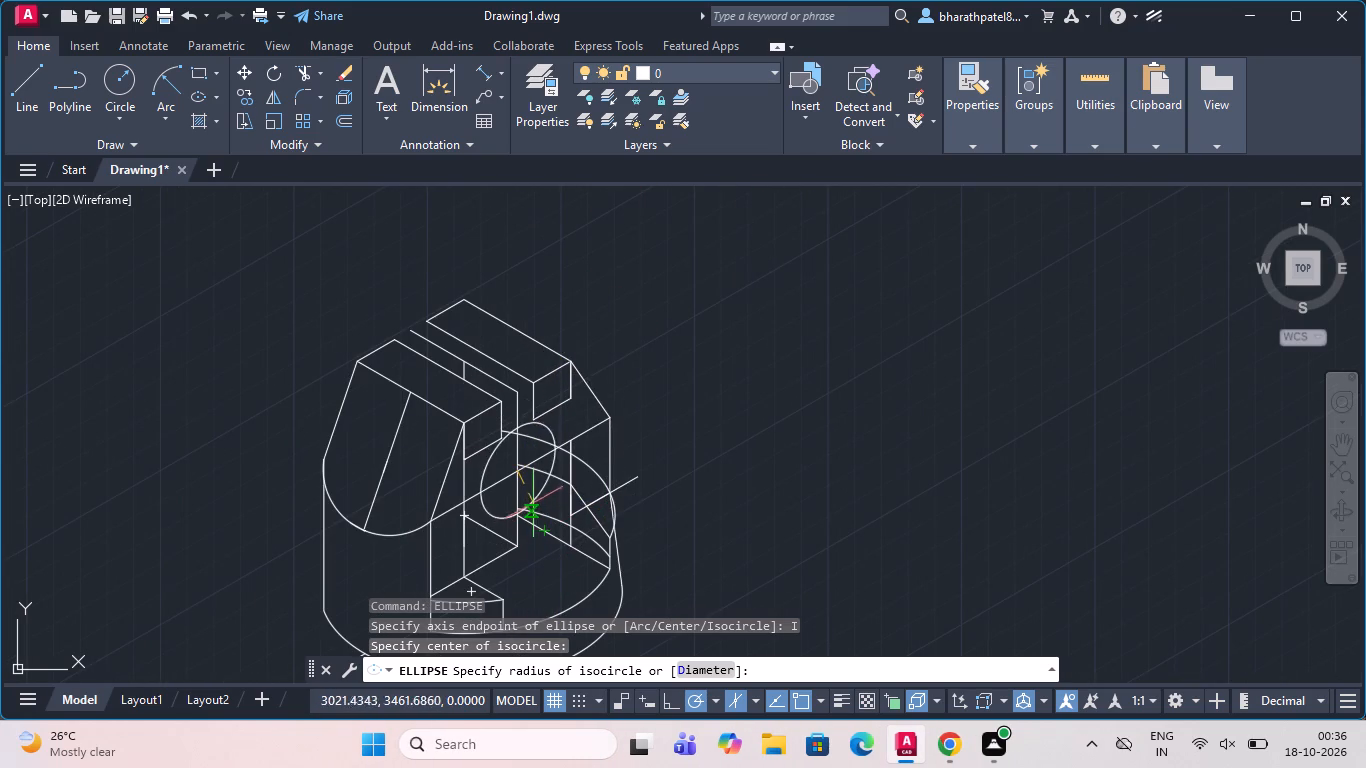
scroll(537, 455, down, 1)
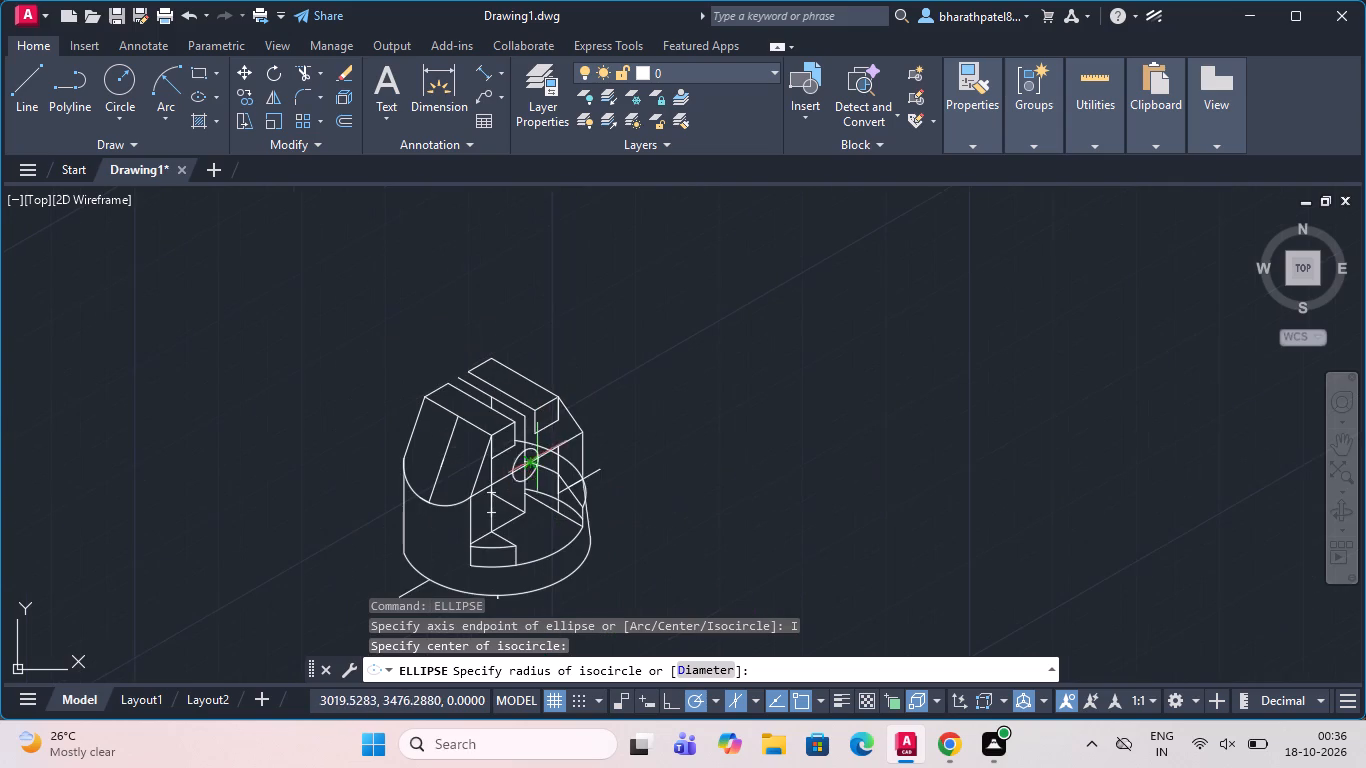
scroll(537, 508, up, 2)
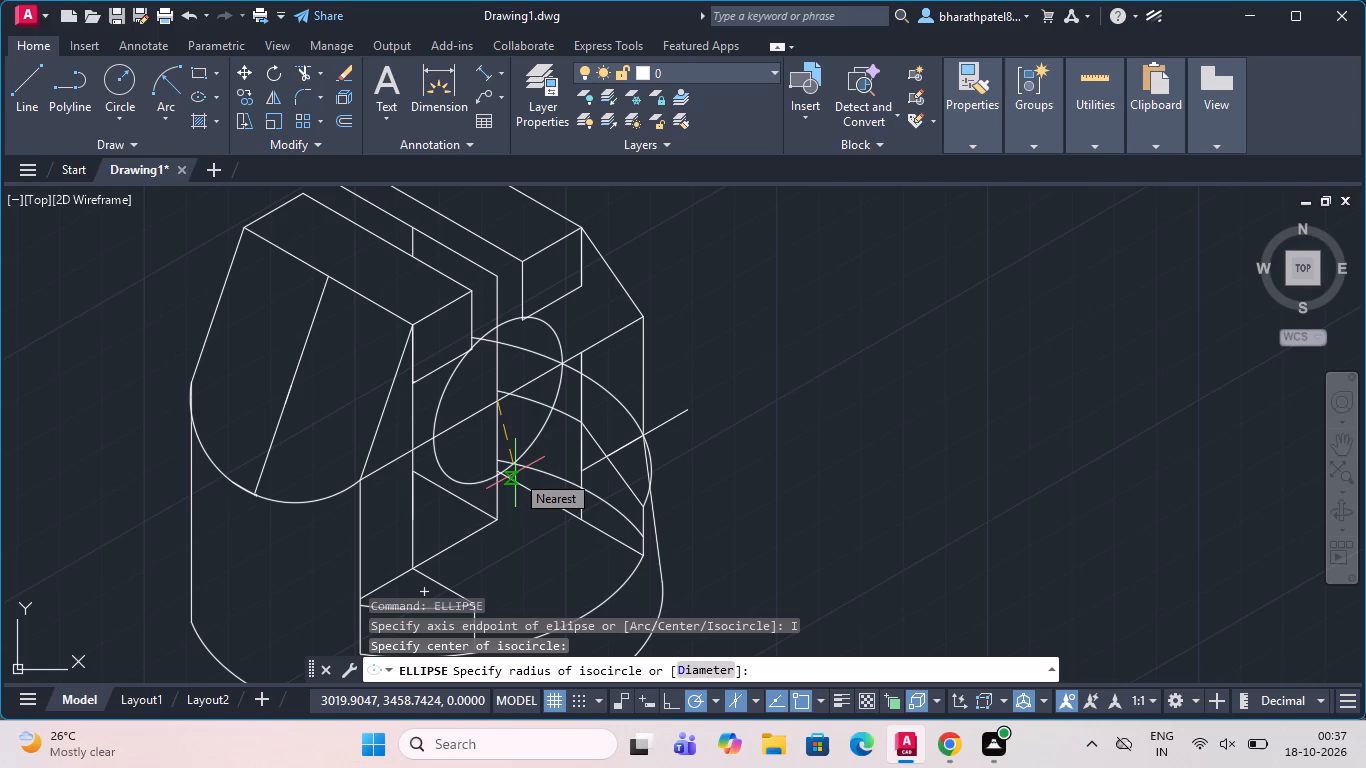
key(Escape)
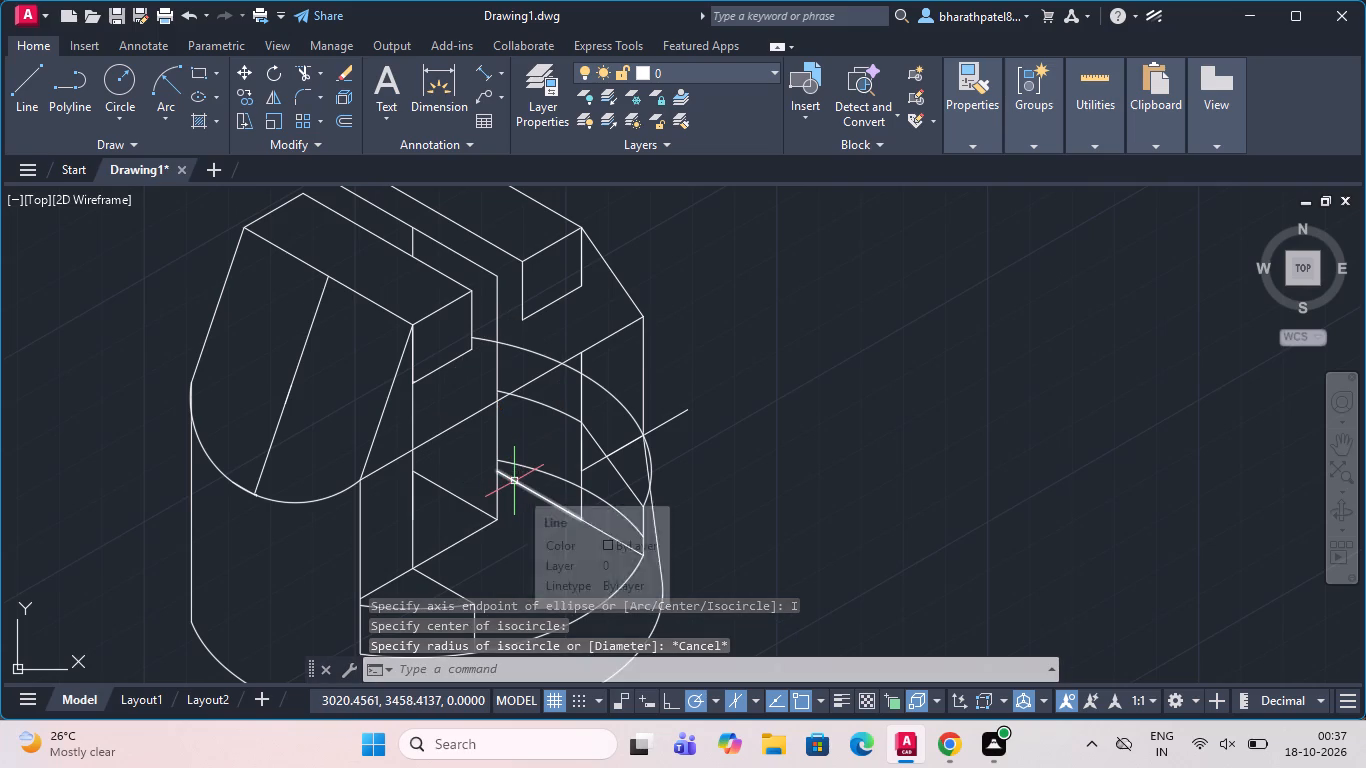
Trim the two upper curved base arcs where they run above the long 30° edge, back to the front block's notch.
scroll(514, 479, down, 1)
scroll(523, 391, up, 3)
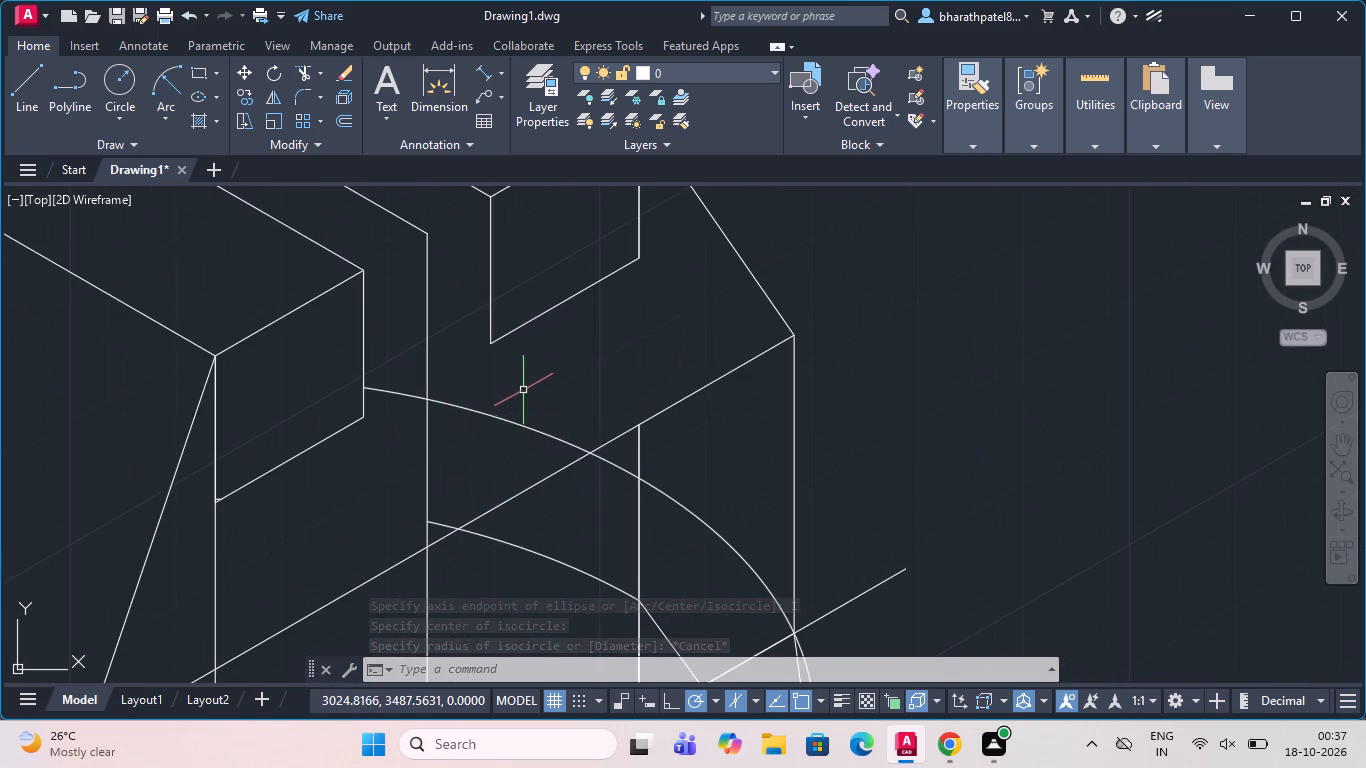
click(306, 69)
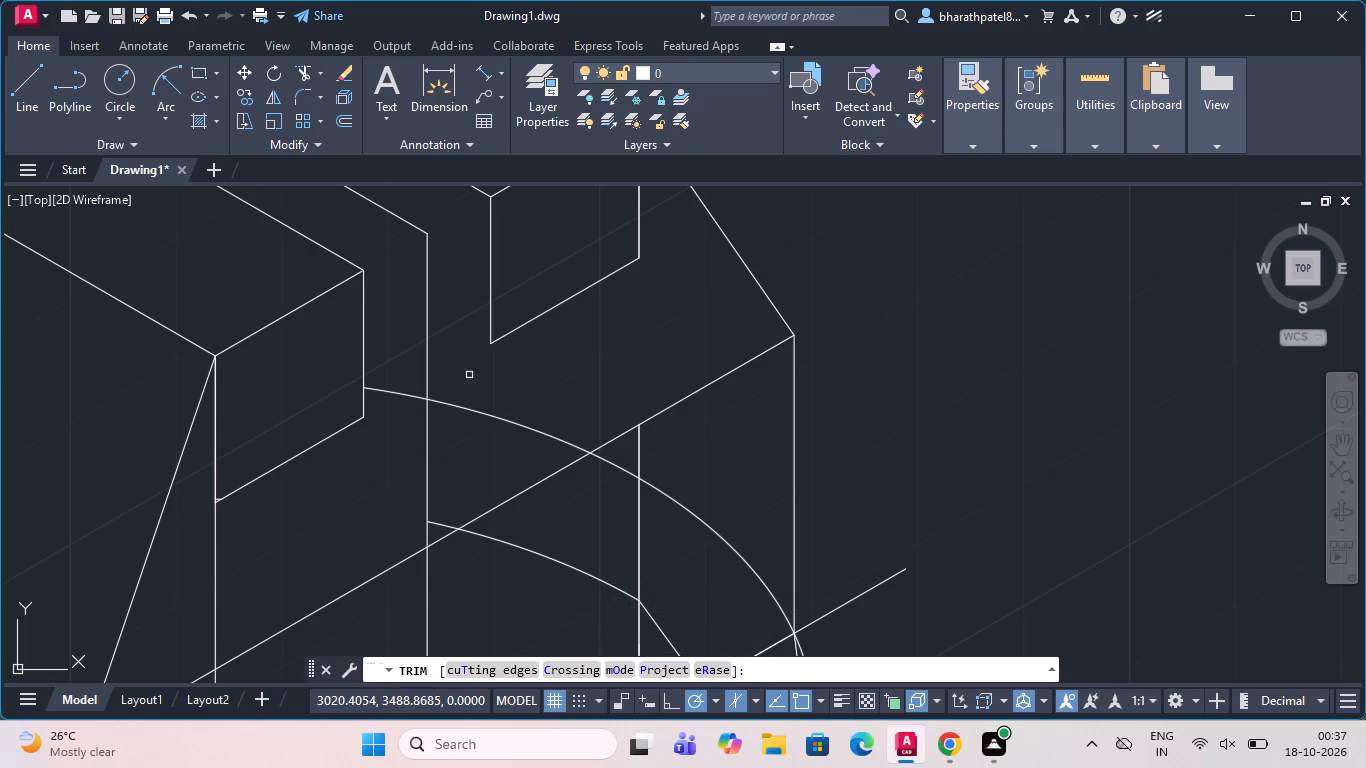
drag(469, 379, 453, 523)
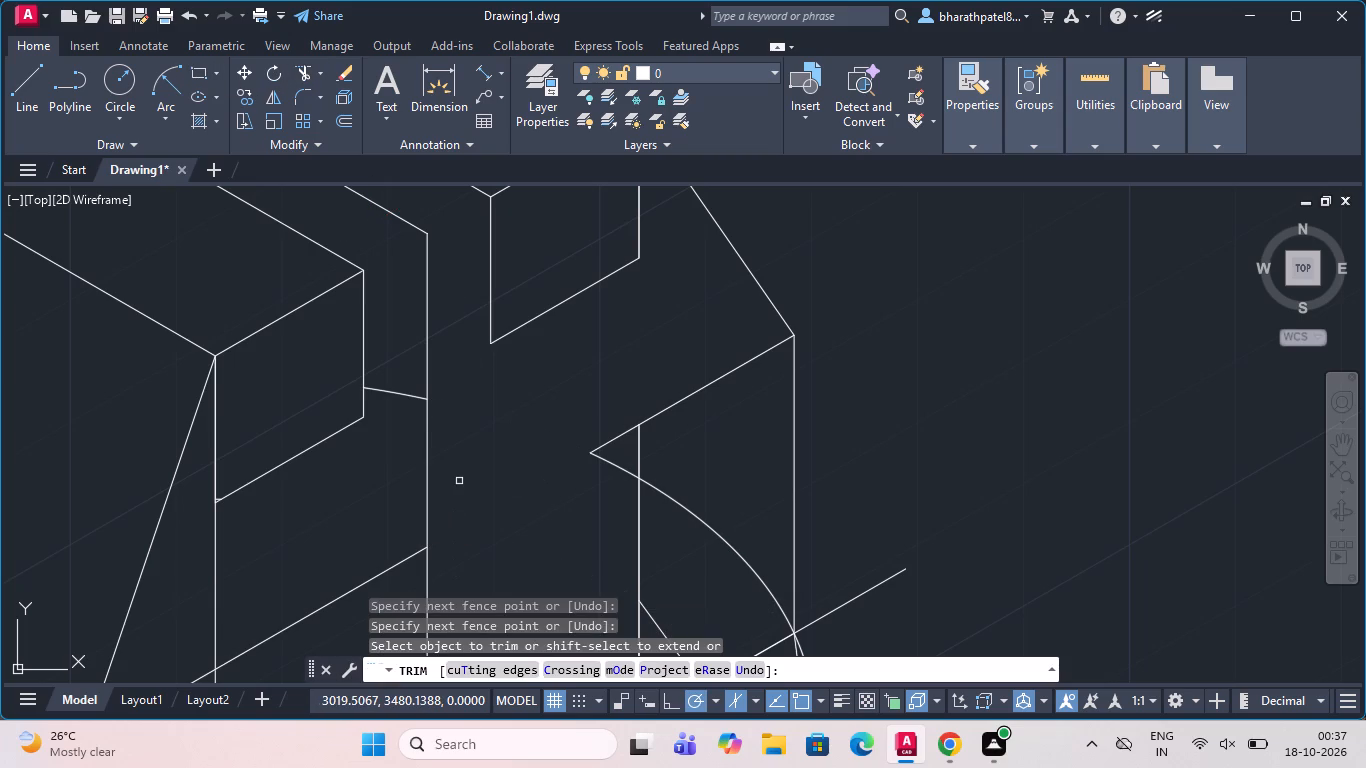
key(ctrl+z)
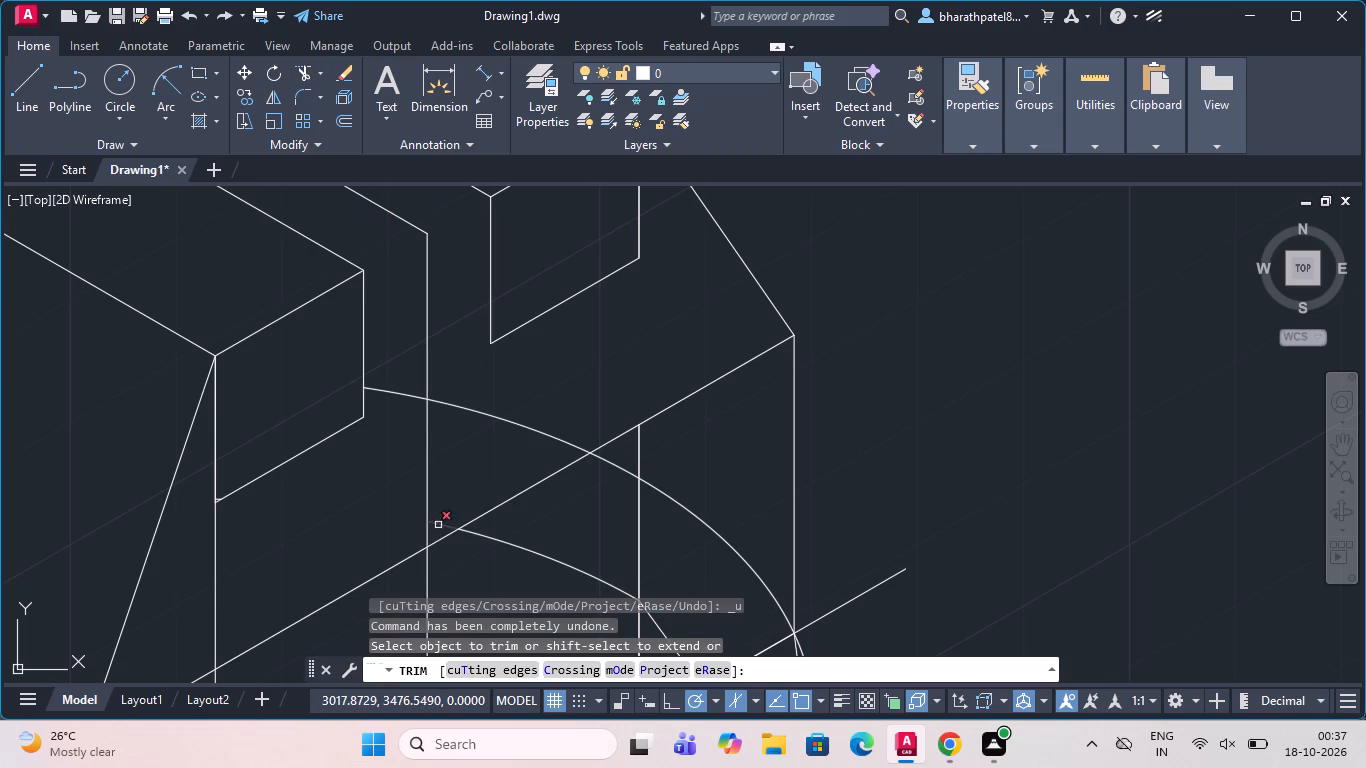
click(438, 525)
click(484, 410)
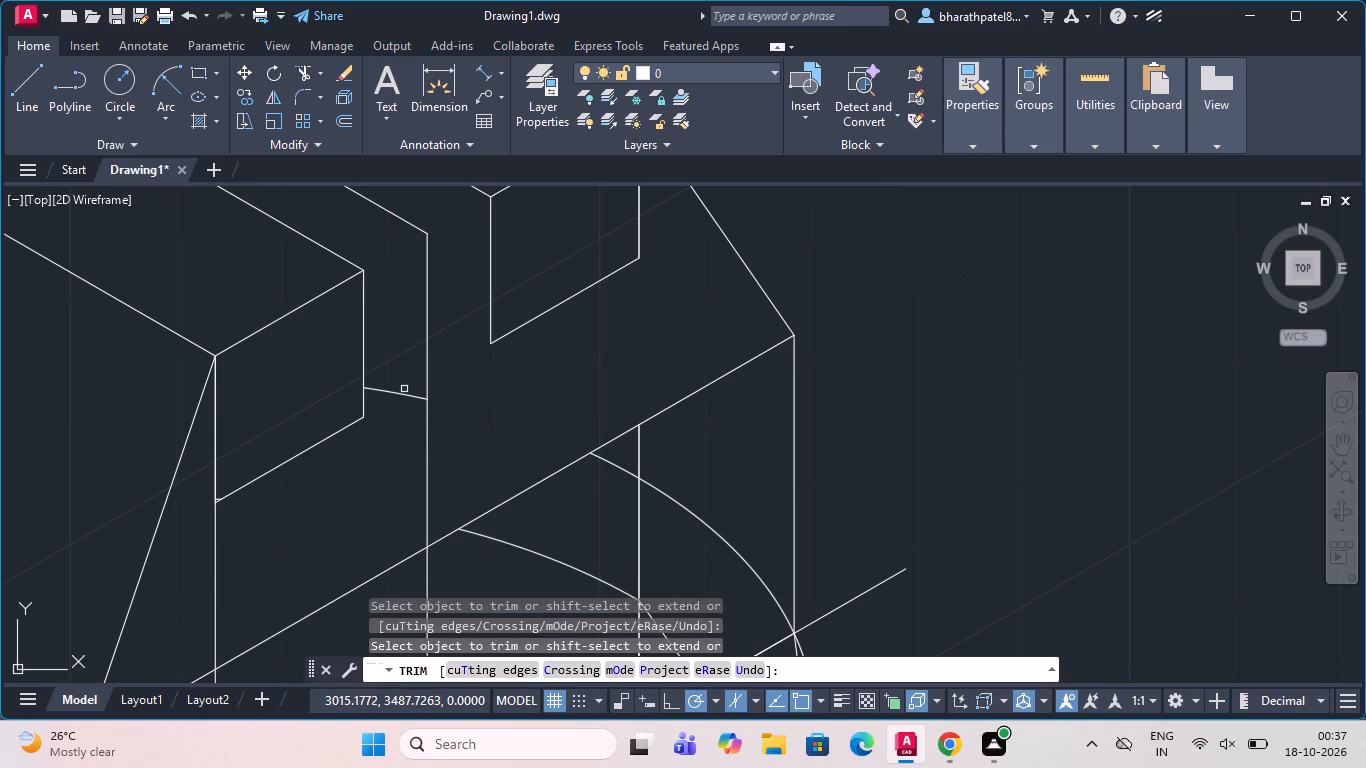
click(401, 395)
Trim the remaining base arcs and the lower straight edge across the slot opening, up to the rear block's inner vertical edge.
scroll(541, 372, down, 3)
scroll(541, 382, up, 1)
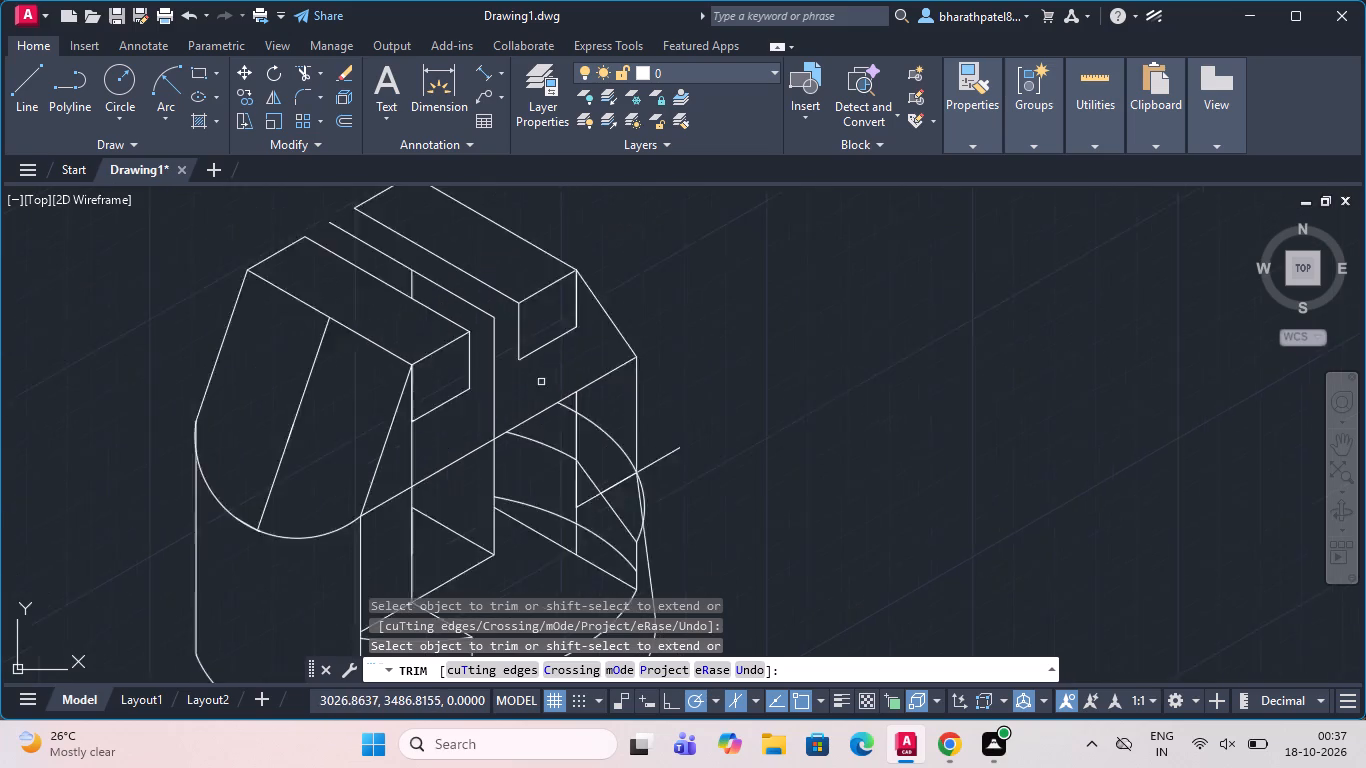
scroll(541, 381, up, 2)
drag(614, 429, 551, 567)
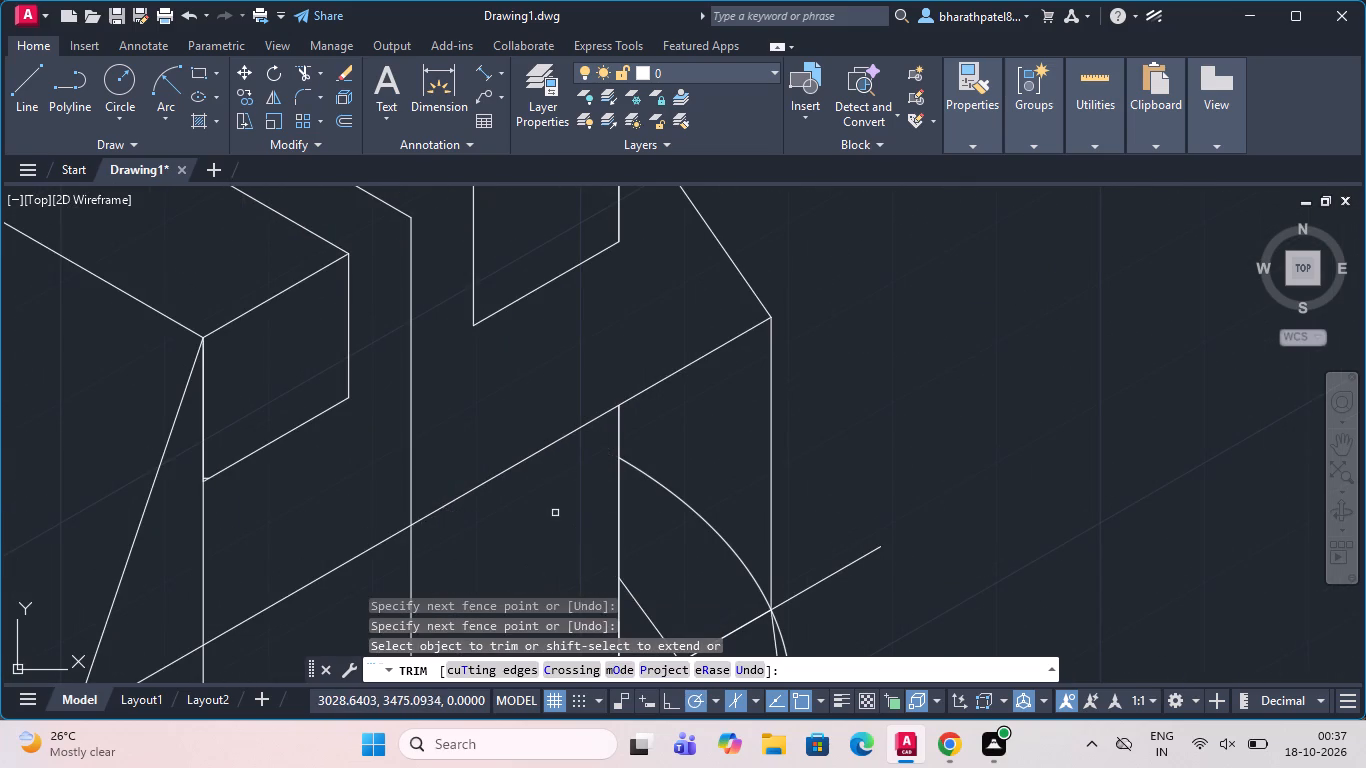
scroll(556, 513, down, 4)
scroll(604, 436, down, 1)
scroll(558, 525, up, 2)
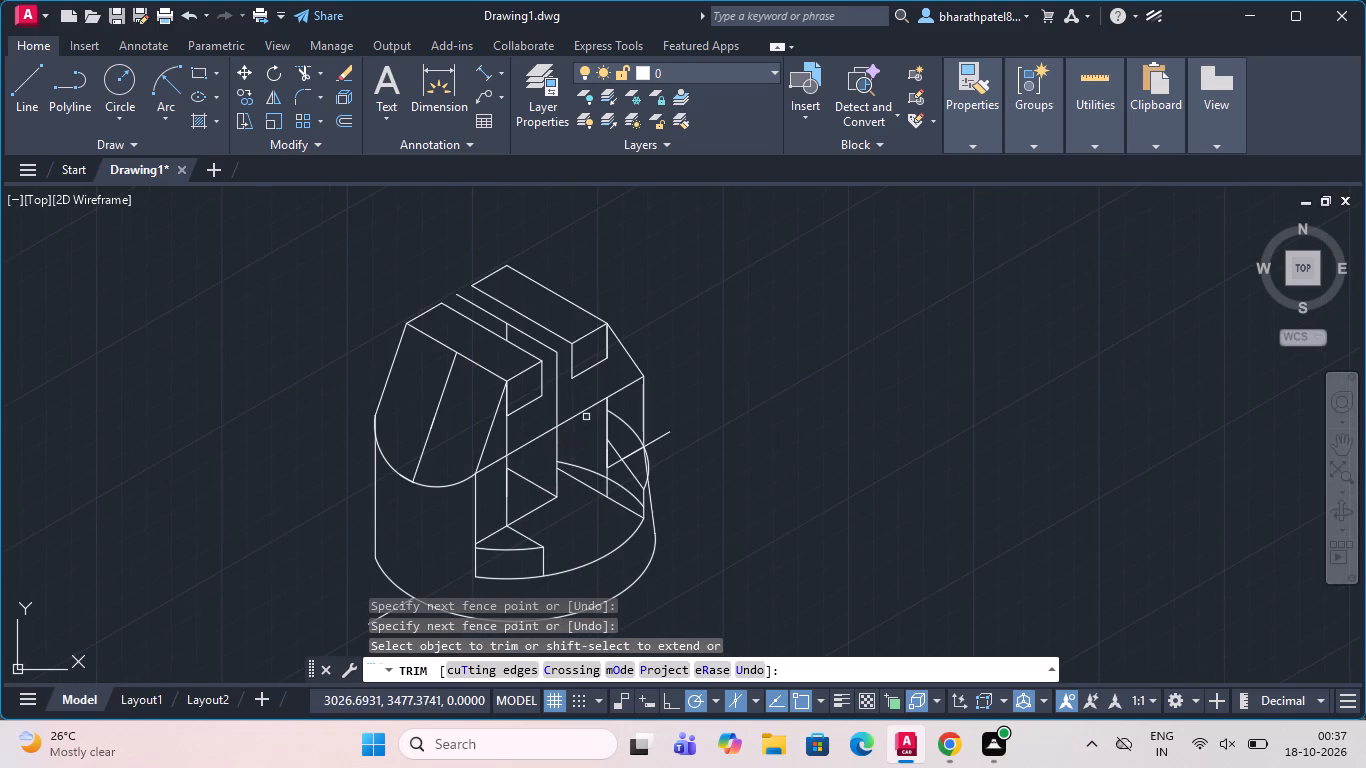
drag(584, 450, 572, 534)
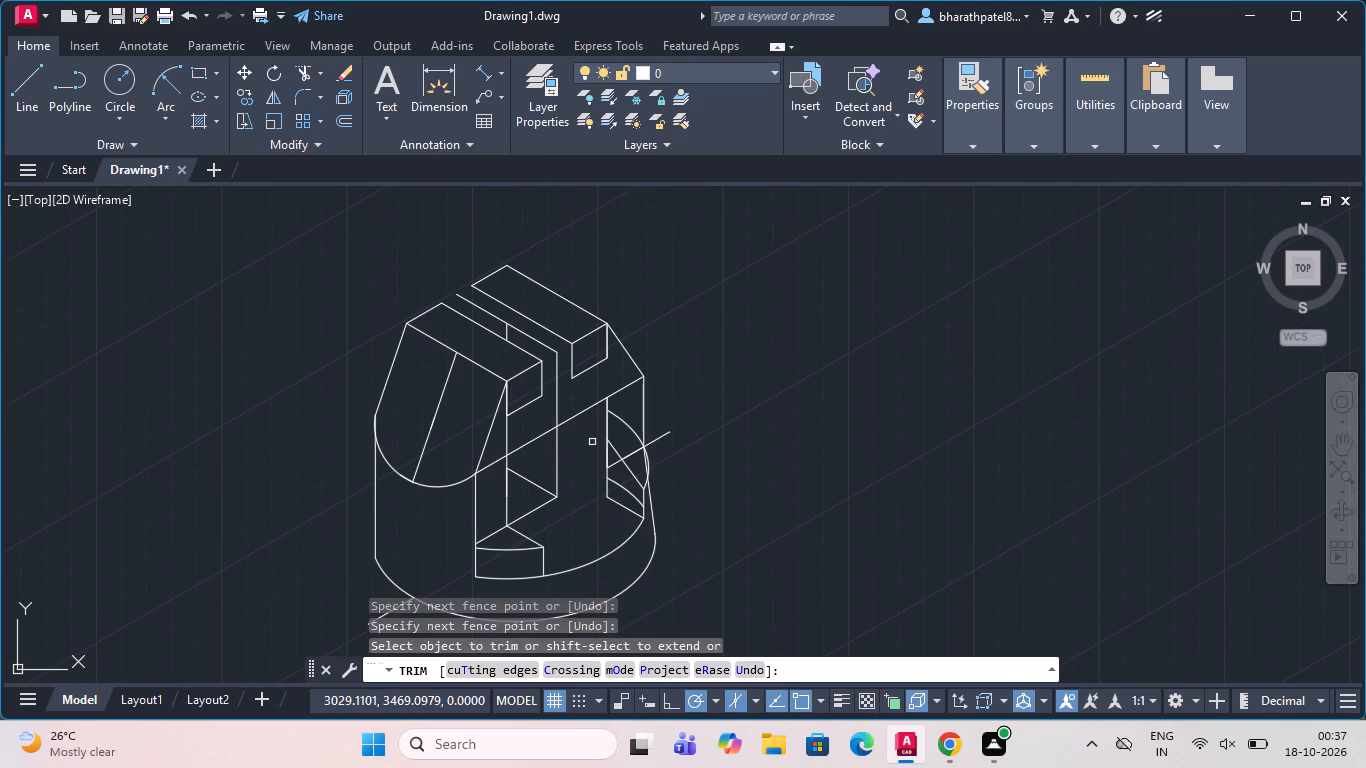
scroll(592, 424, up, 2)
scroll(593, 423, down, 3)
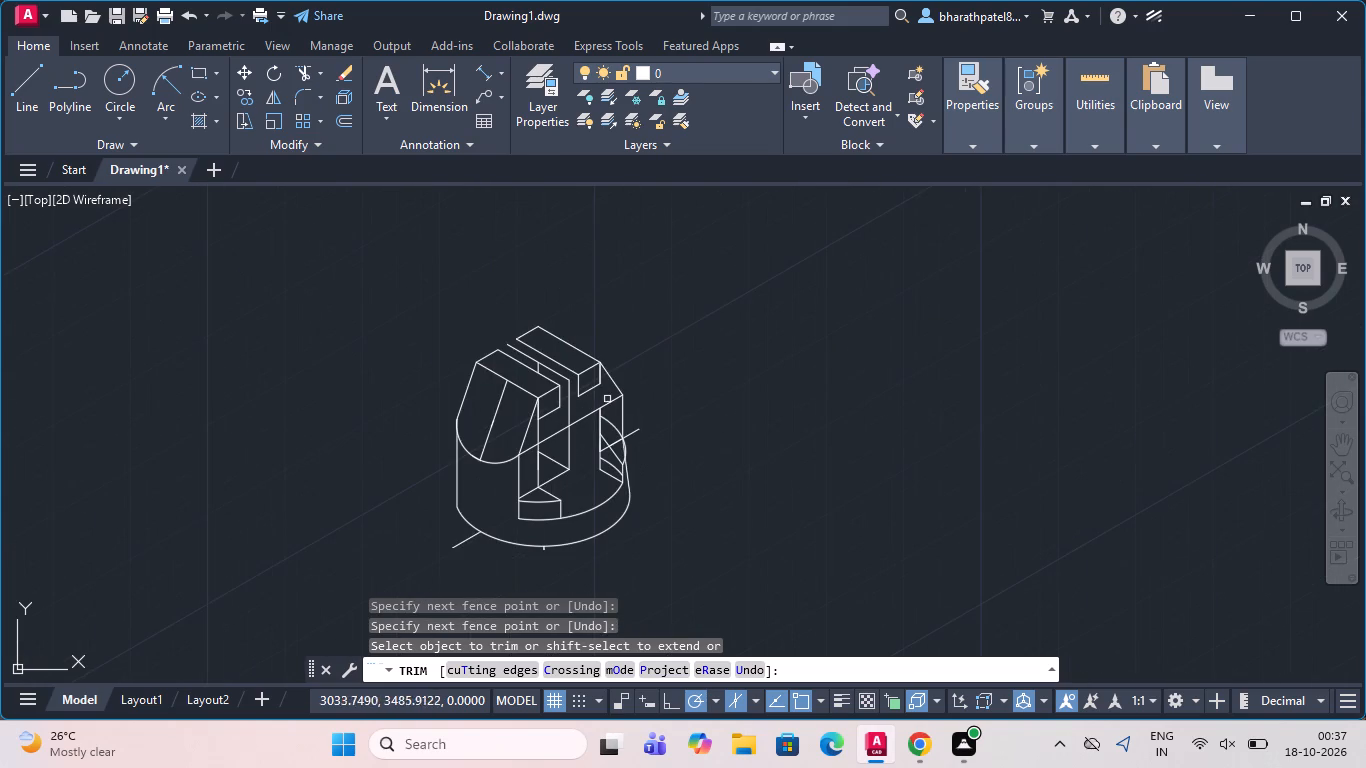
scroll(622, 376, up, 1)
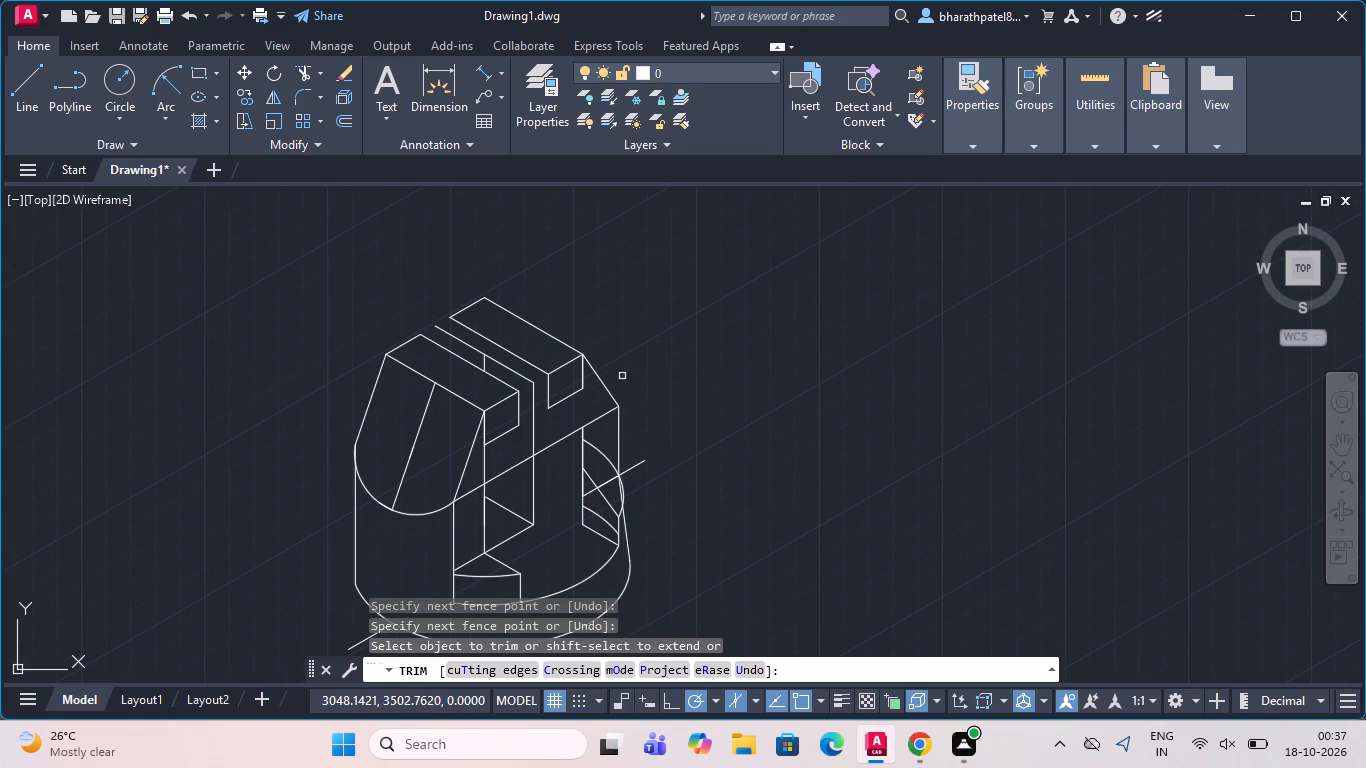
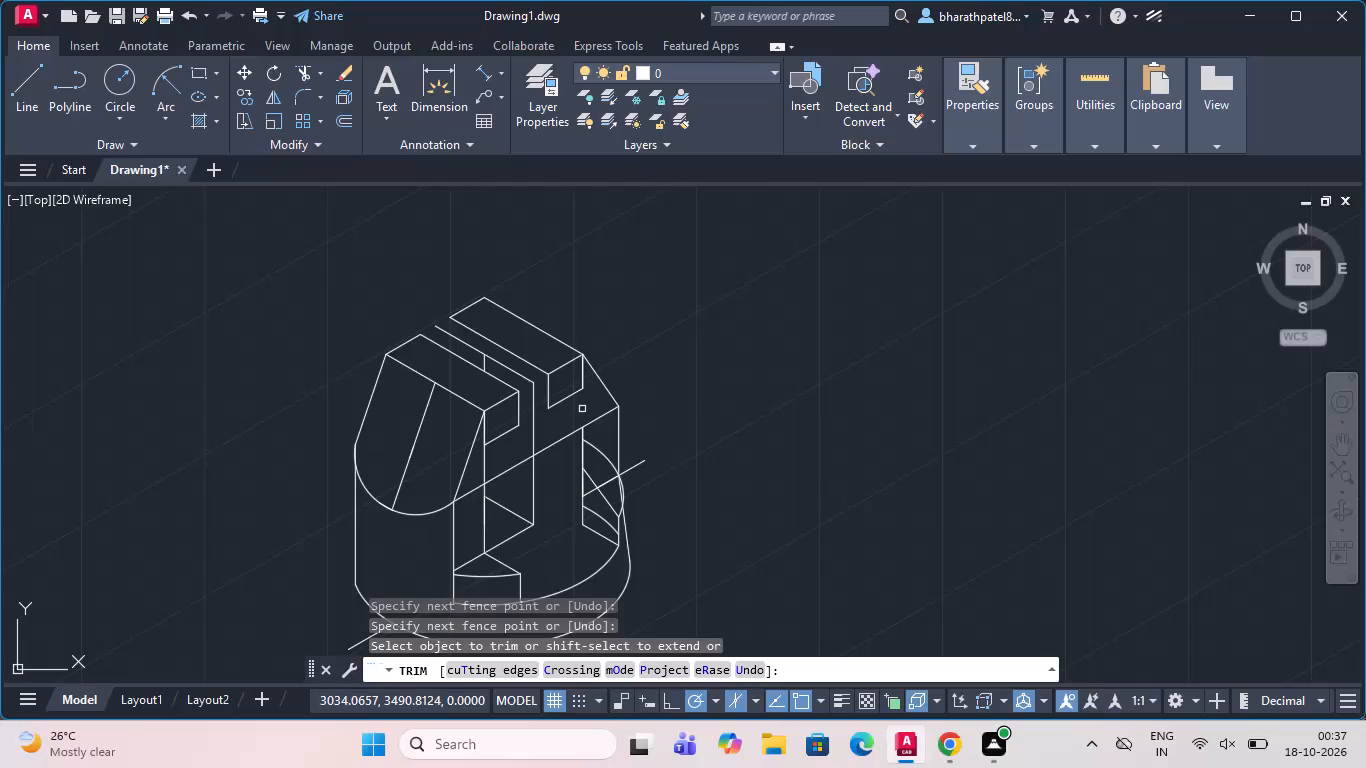
Measure with an aligned dimension along the long sloping edge, from the front block's vertical edge to the rear block's inner vertical edge.
scroll(522, 436, up, 1)
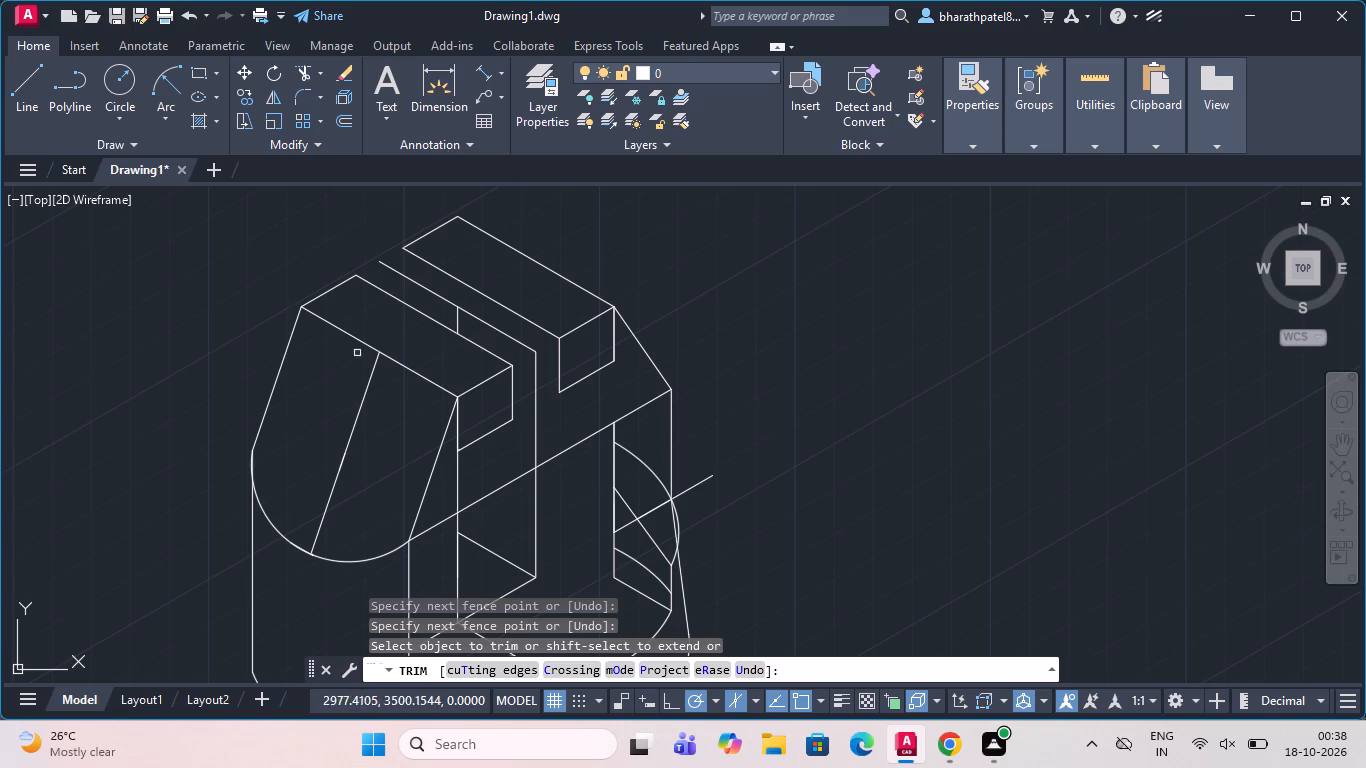
click(481, 67)
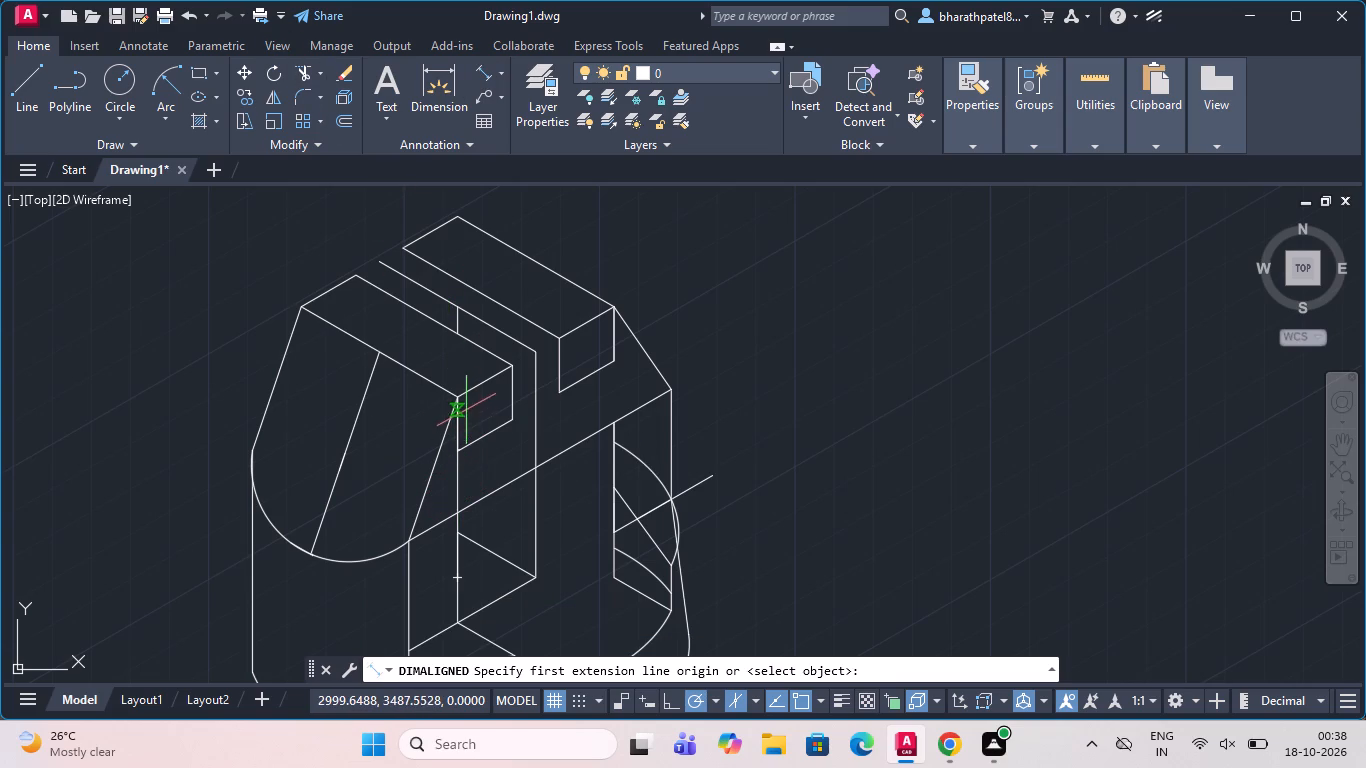
click(462, 509)
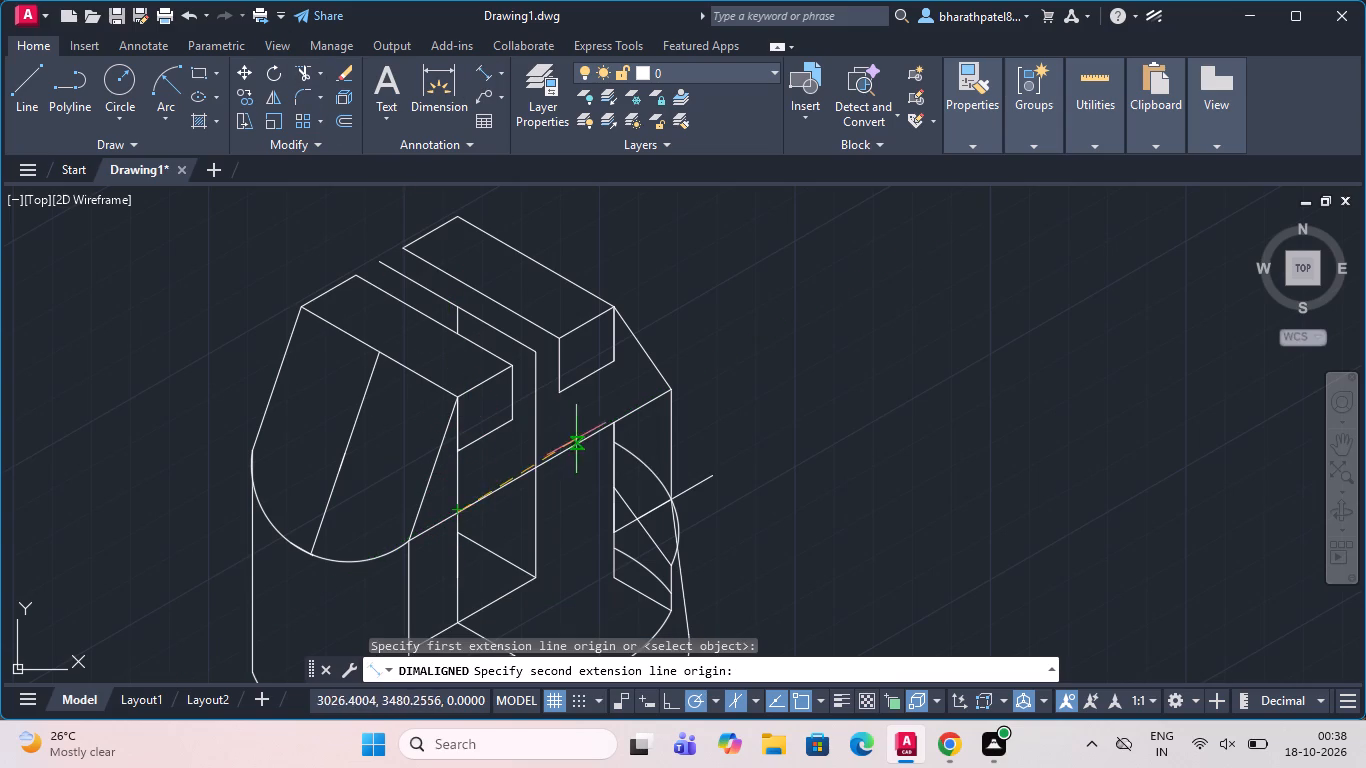
scroll(577, 438, up, 3)
click(708, 376)
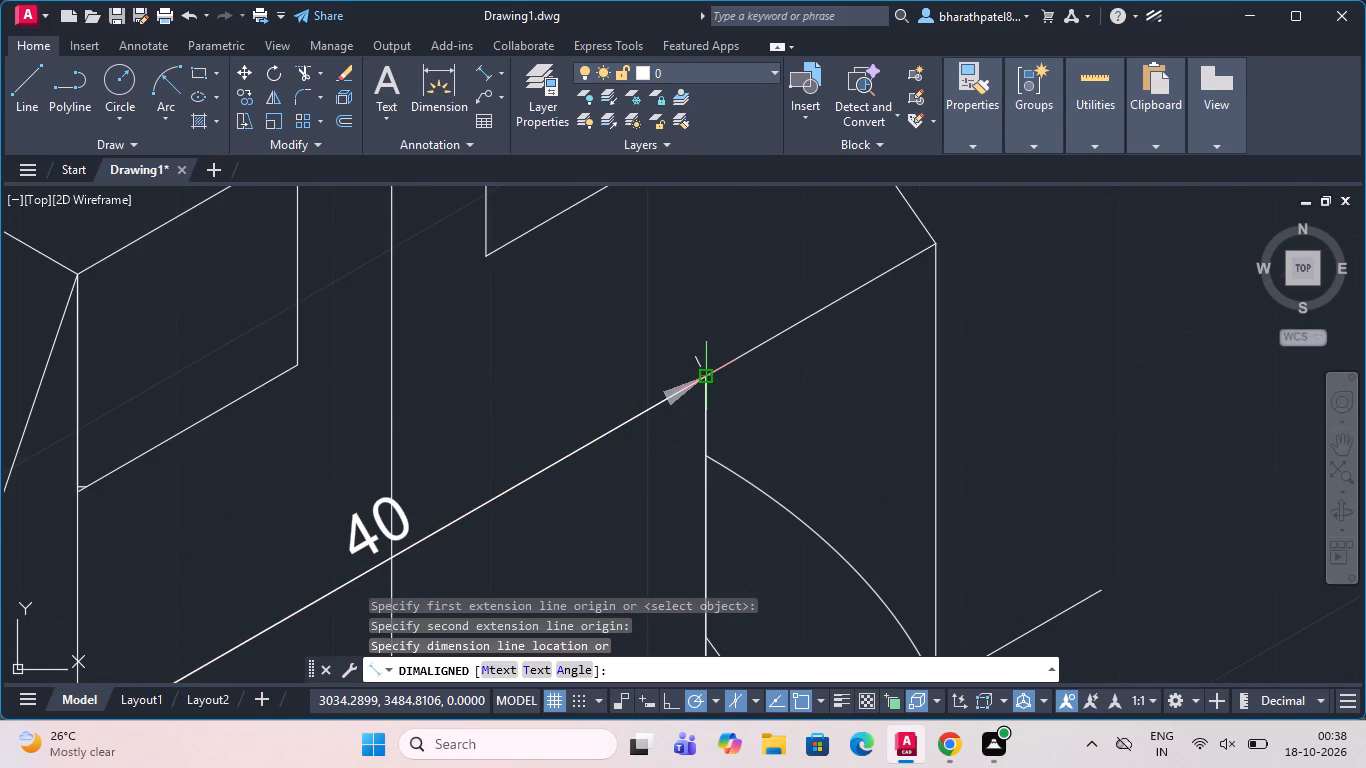
key(Escape)
scroll(694, 371, down, 2)
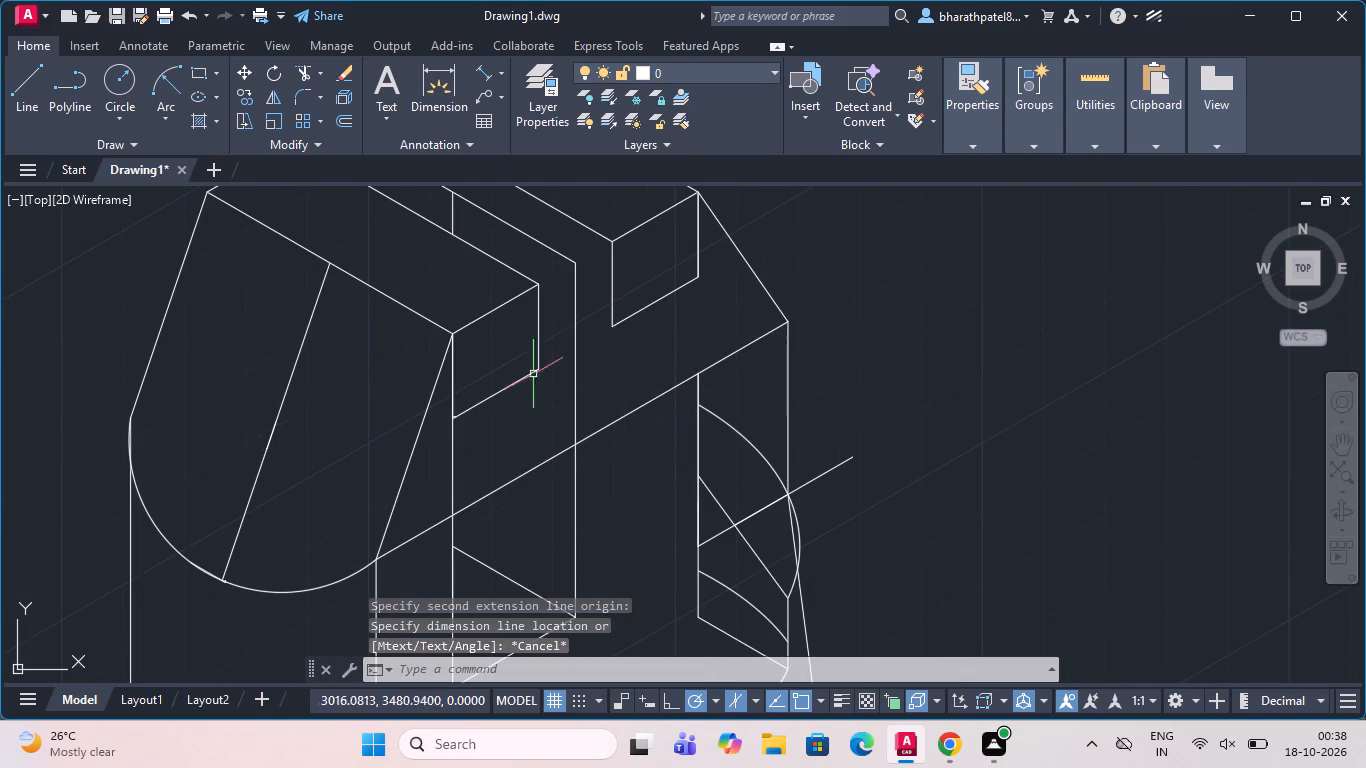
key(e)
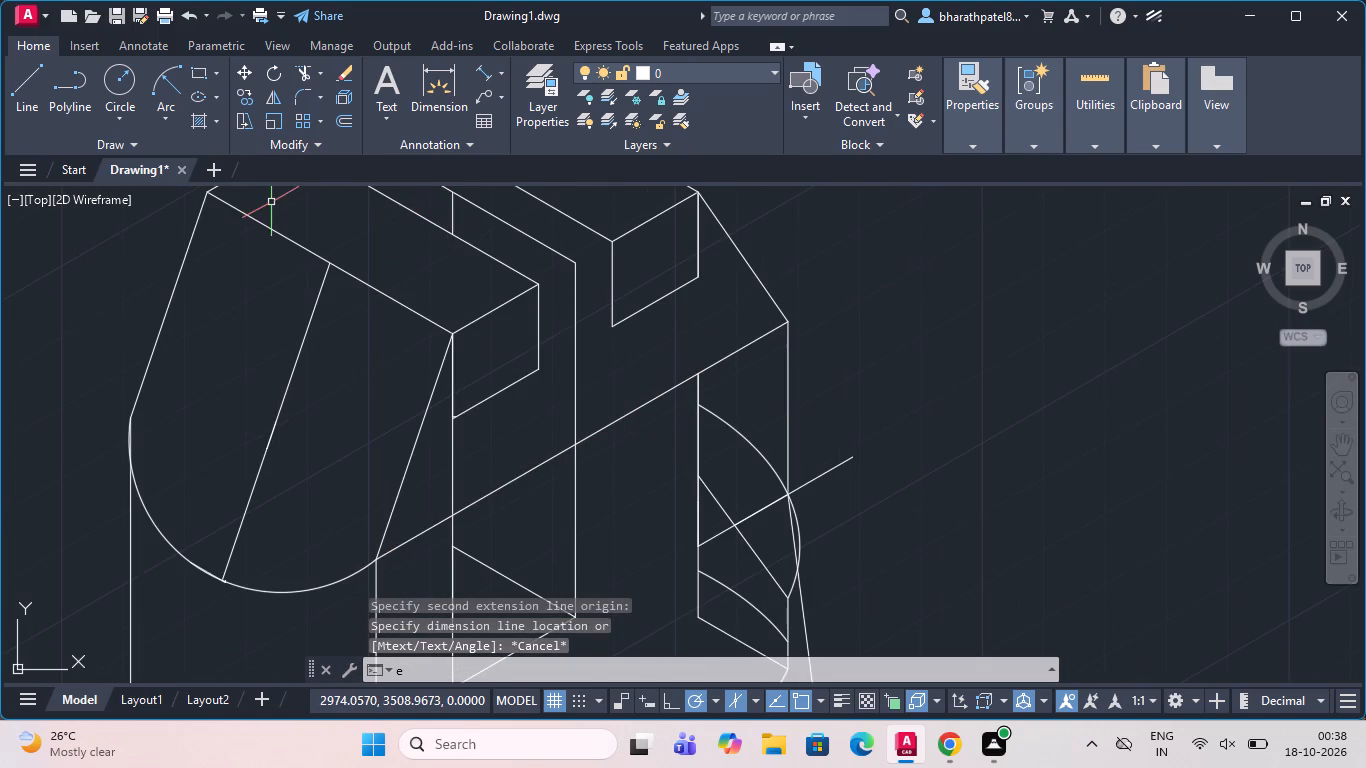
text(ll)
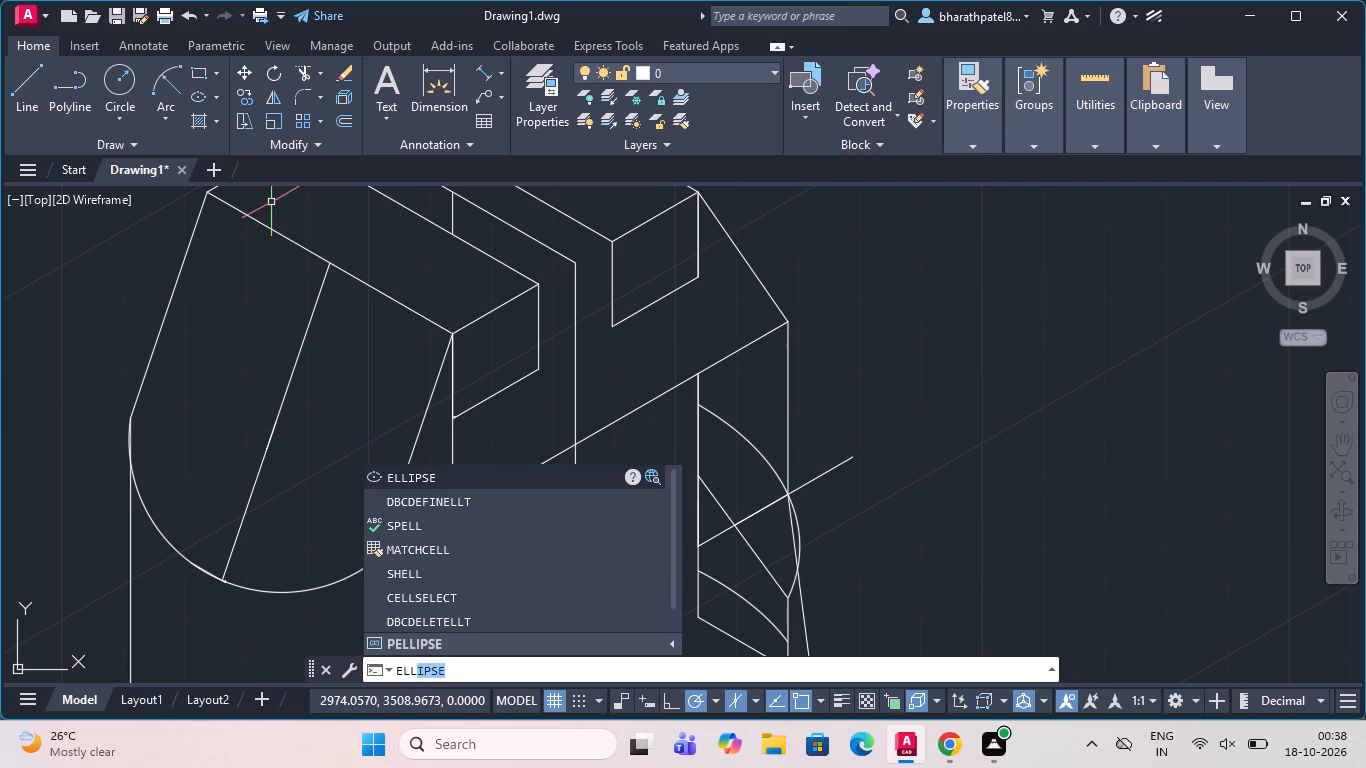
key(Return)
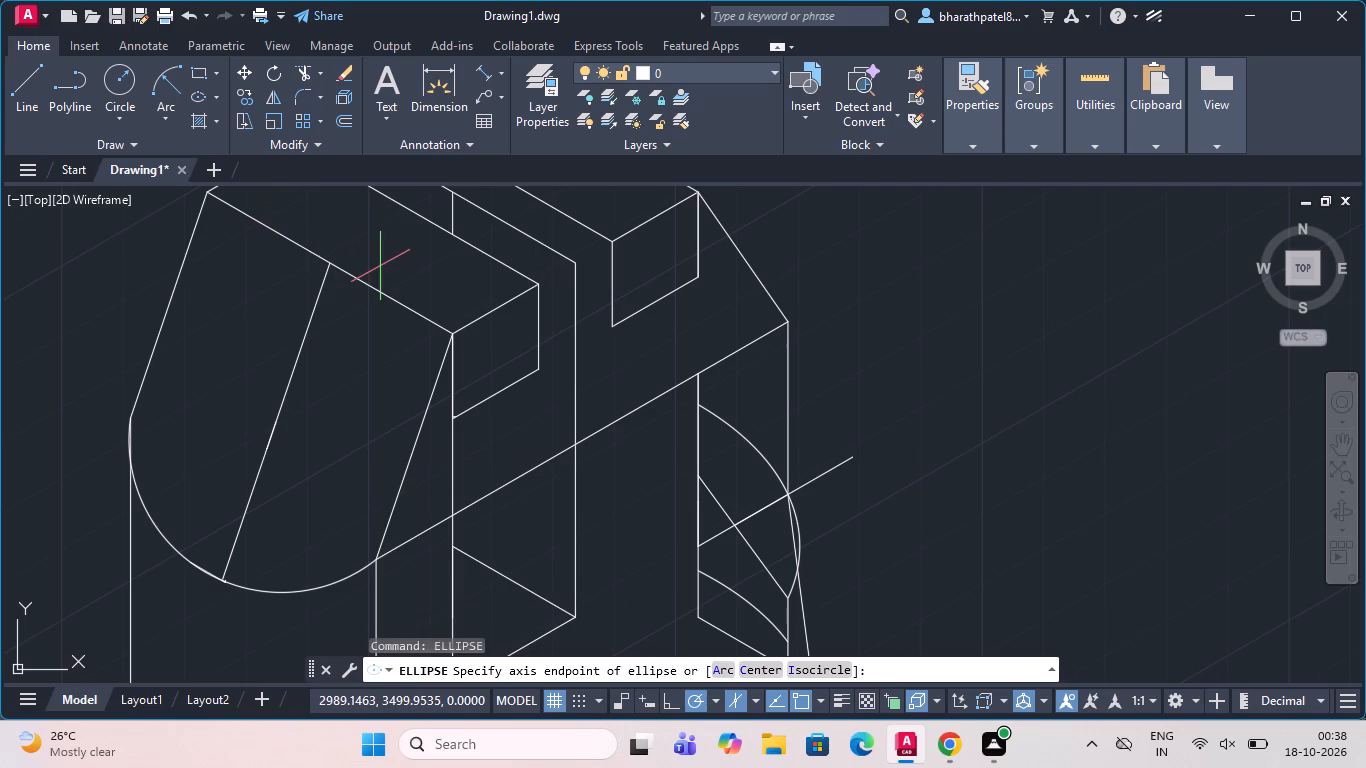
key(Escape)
Draw a line from the front notch's lower inner corner 4 and then 20 units straight down, ending with a short 30° segment across the inner vertical edge.
click(16, 80)
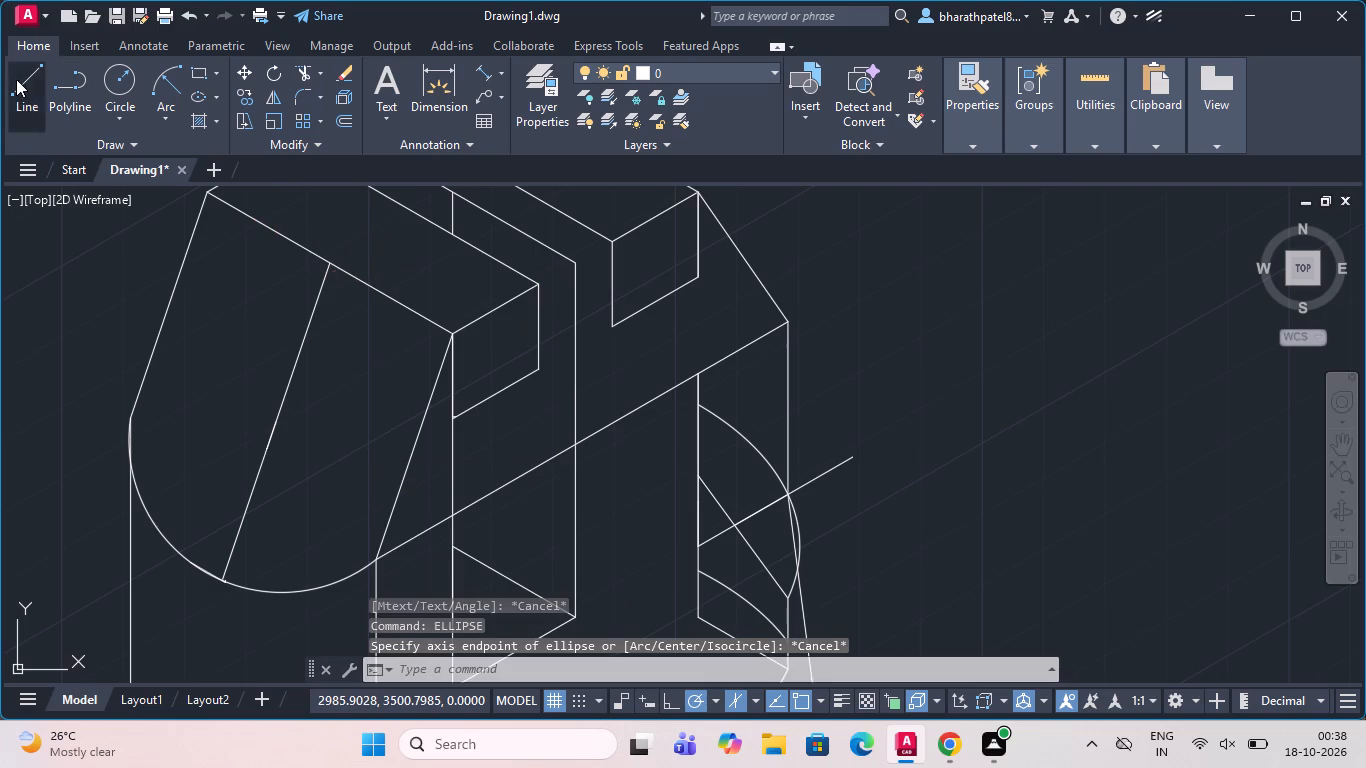
click(542, 372)
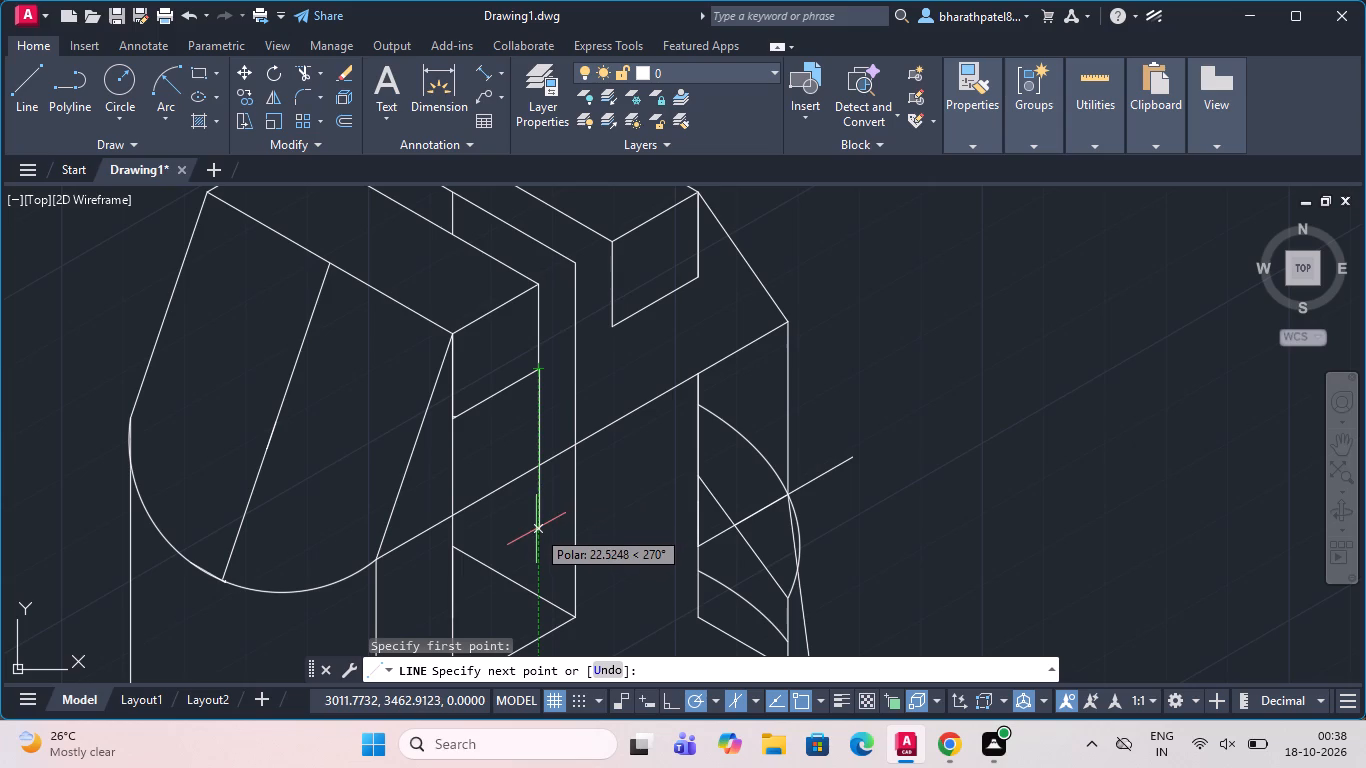
key(4)
key(Return)
text(20)
key(Return)
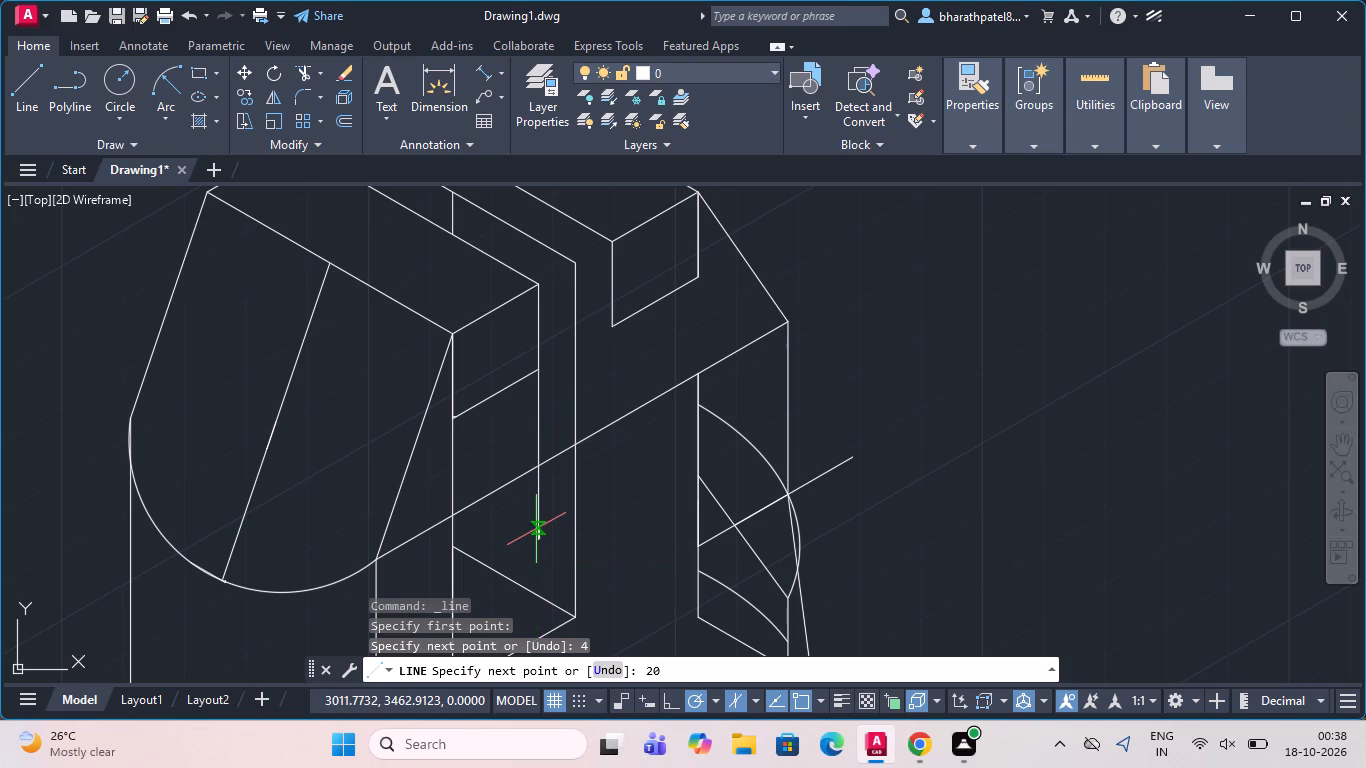
click(620, 499)
key(Escape)
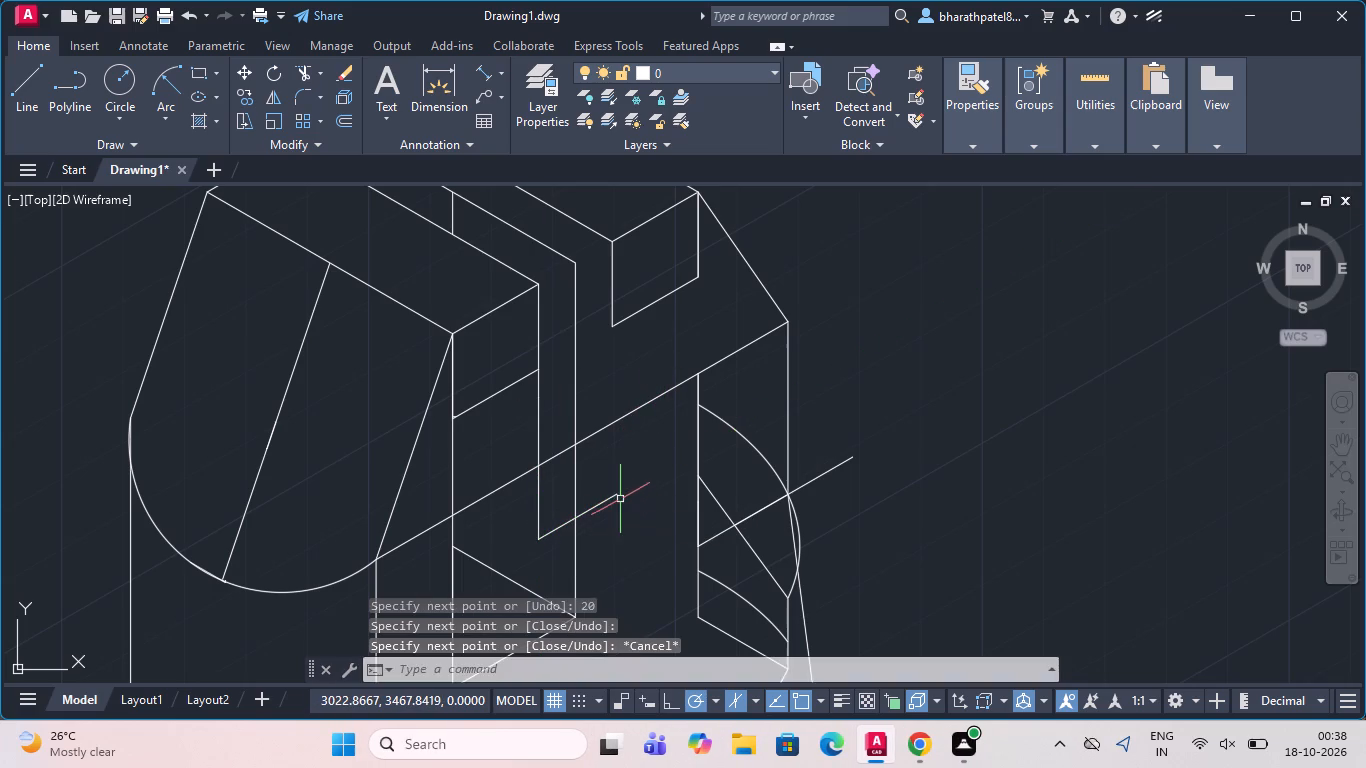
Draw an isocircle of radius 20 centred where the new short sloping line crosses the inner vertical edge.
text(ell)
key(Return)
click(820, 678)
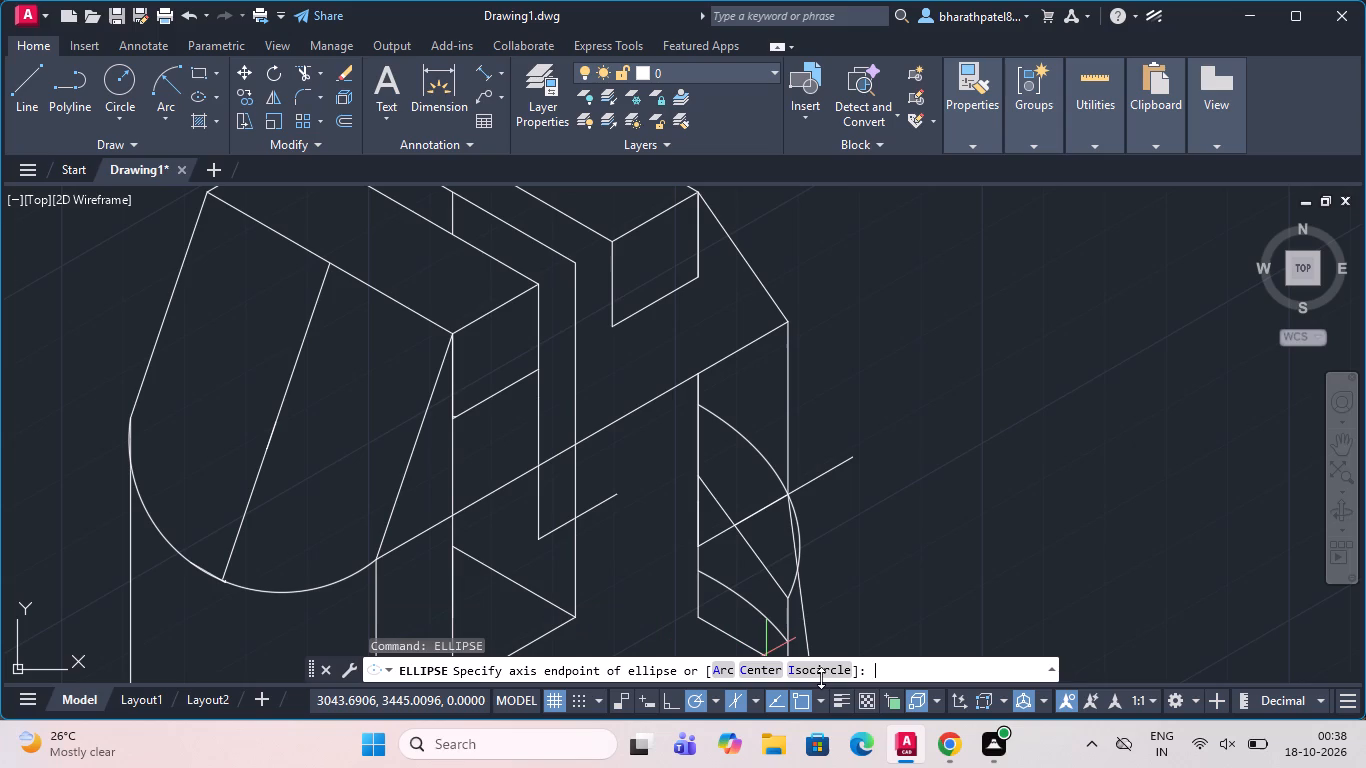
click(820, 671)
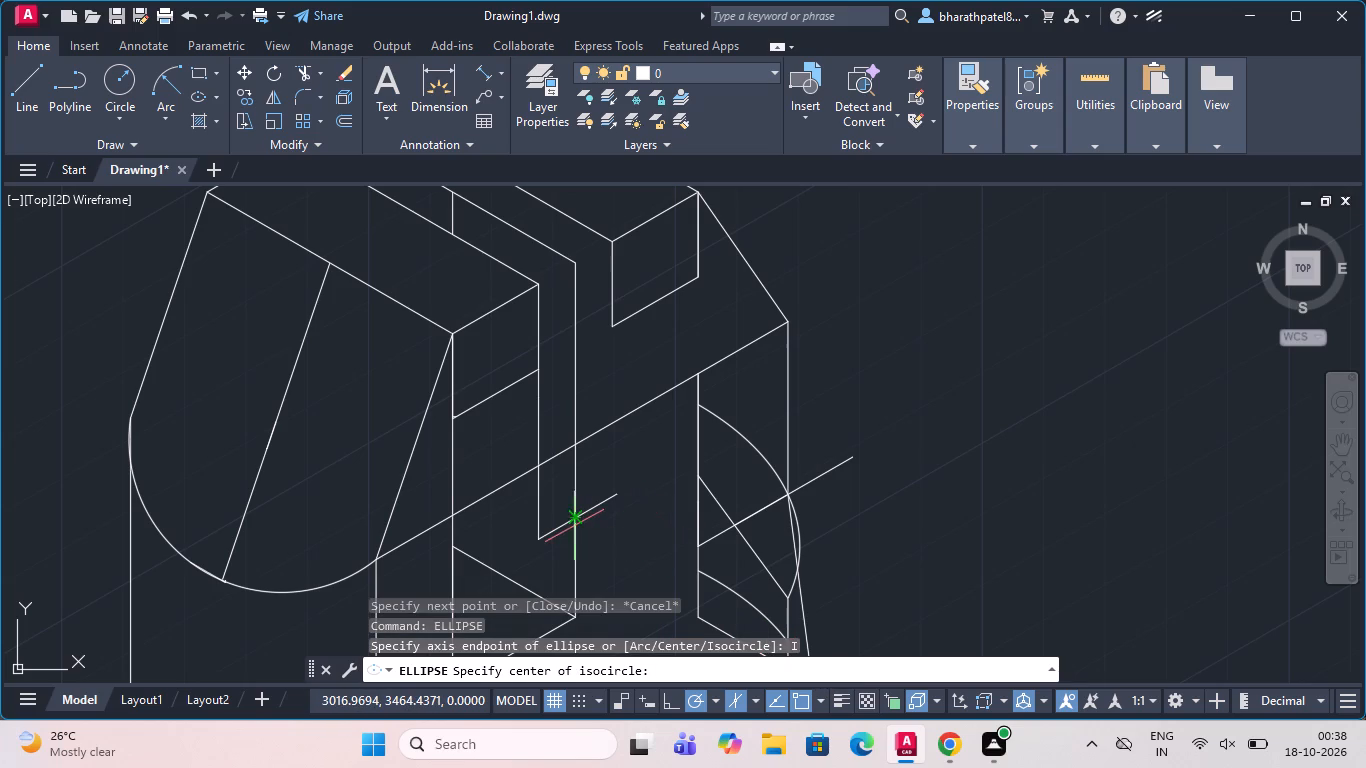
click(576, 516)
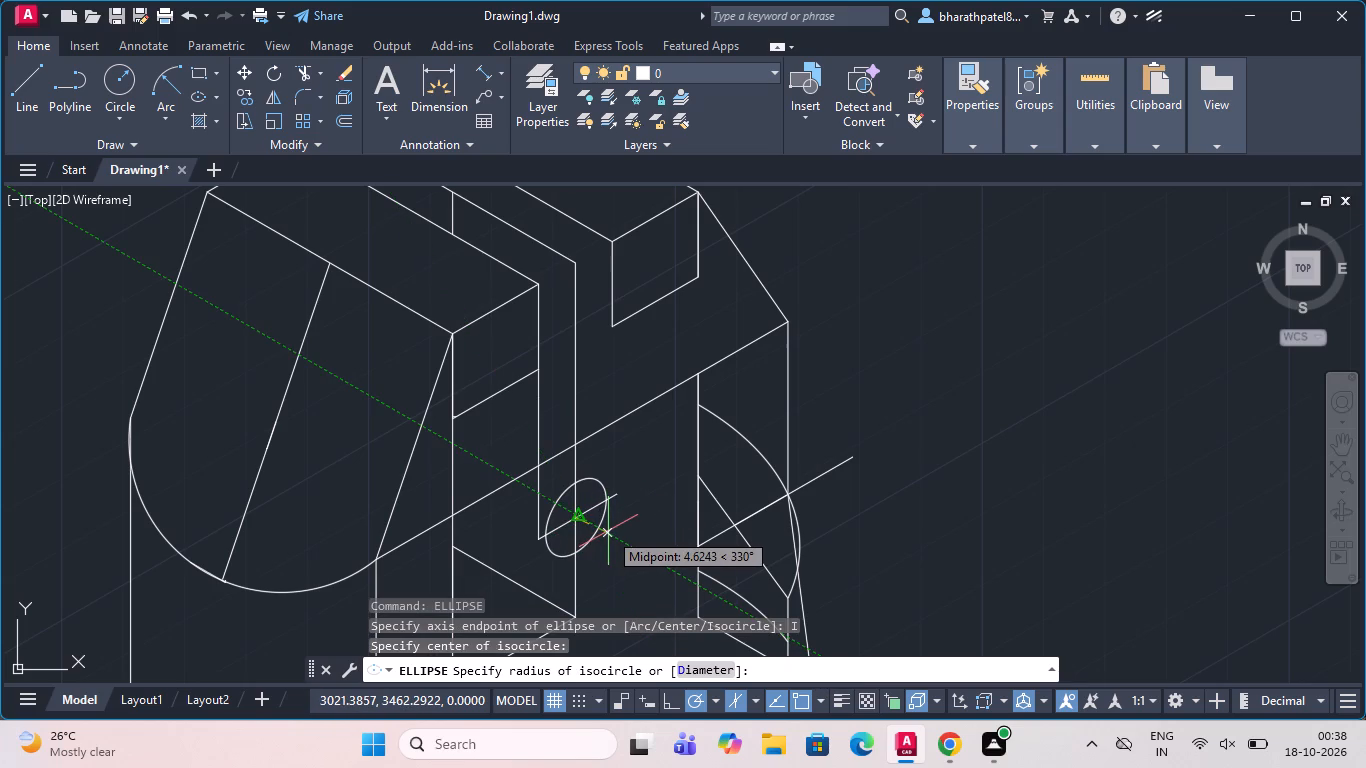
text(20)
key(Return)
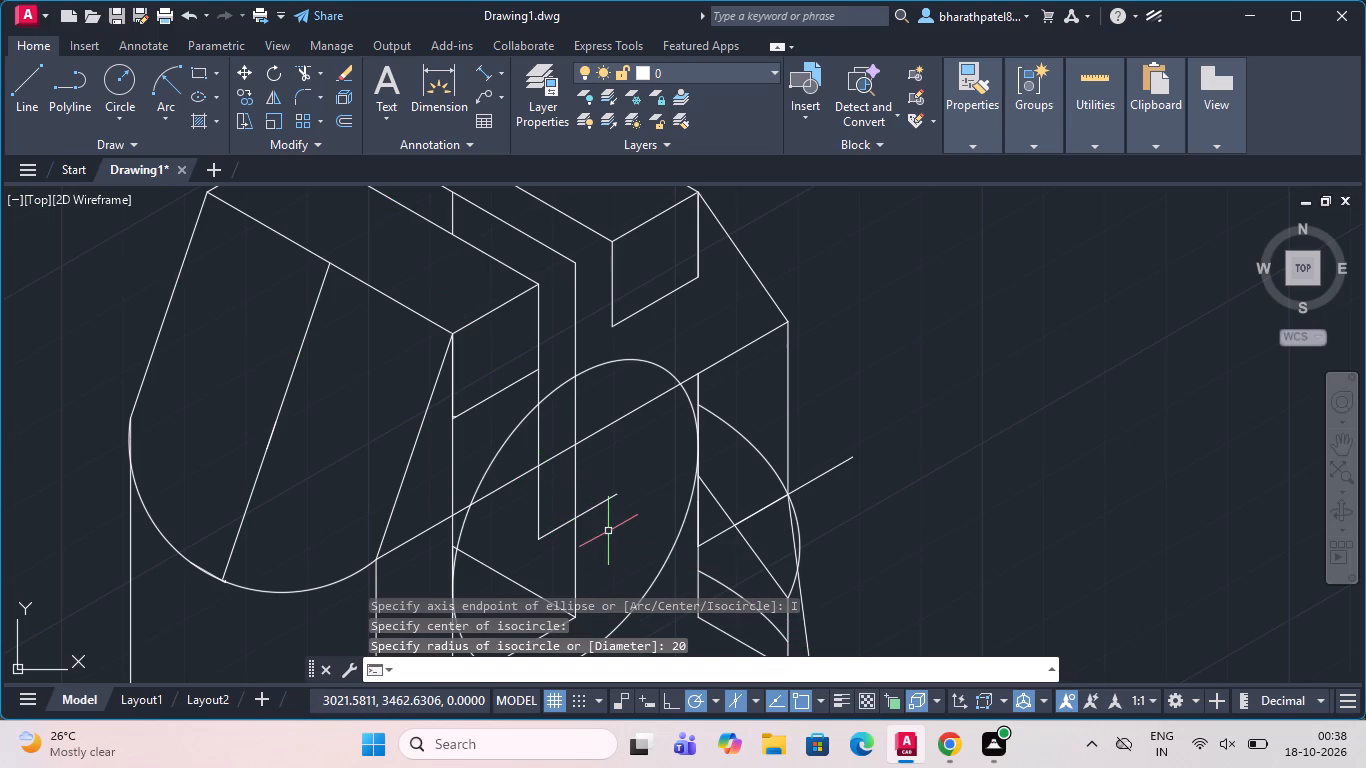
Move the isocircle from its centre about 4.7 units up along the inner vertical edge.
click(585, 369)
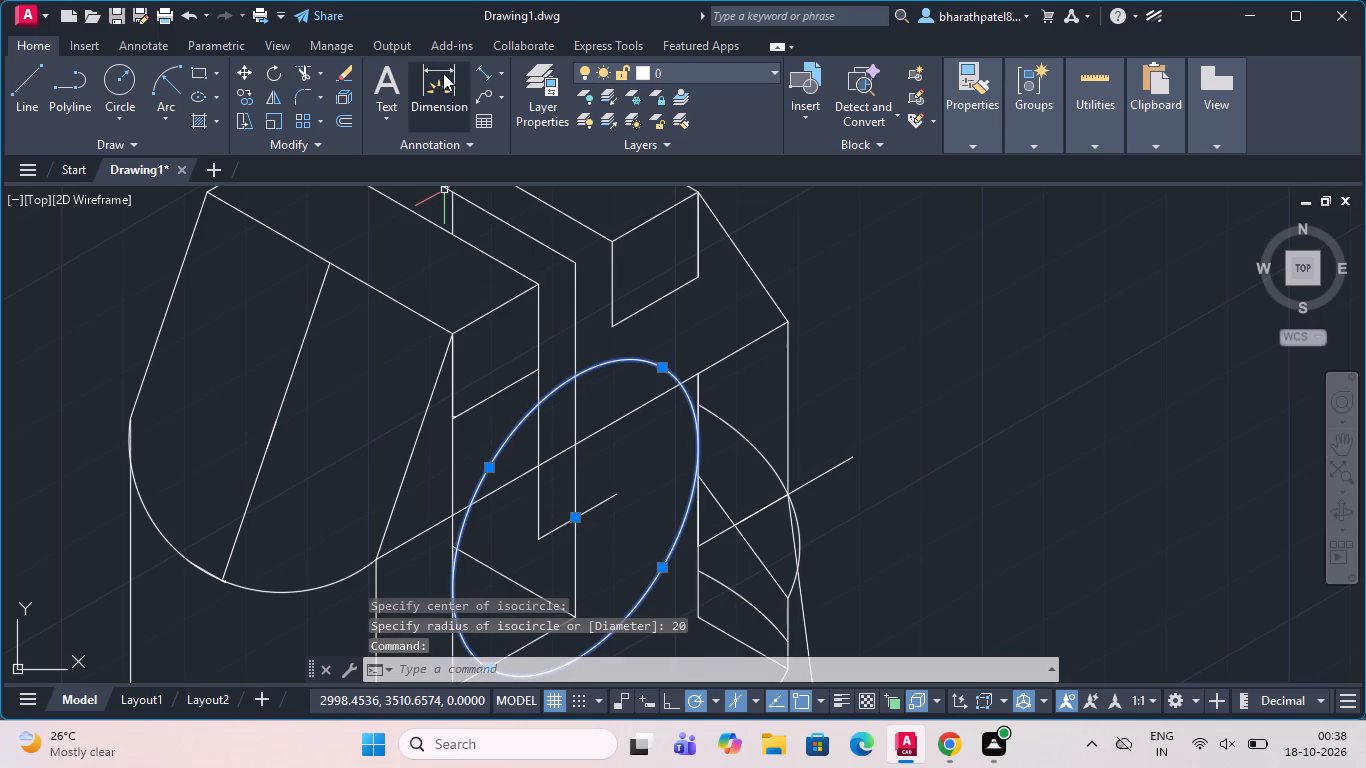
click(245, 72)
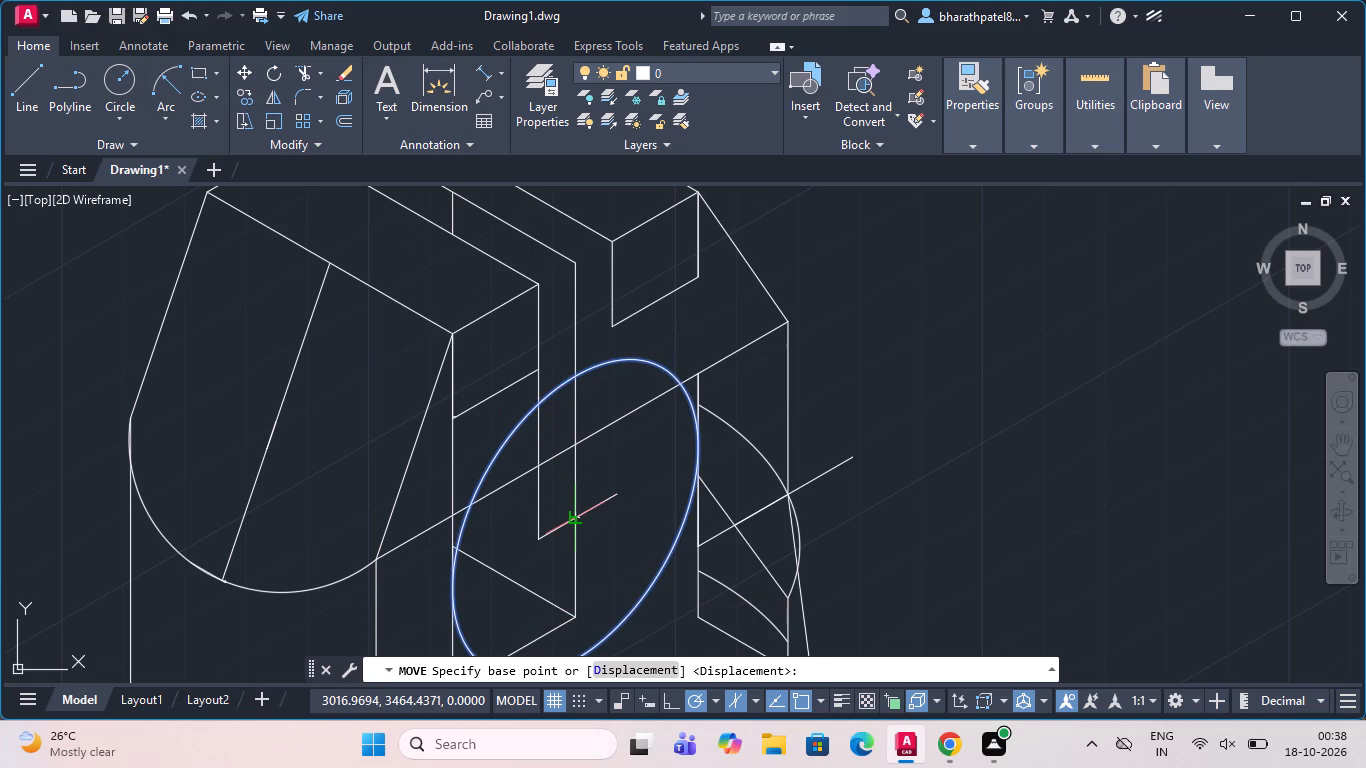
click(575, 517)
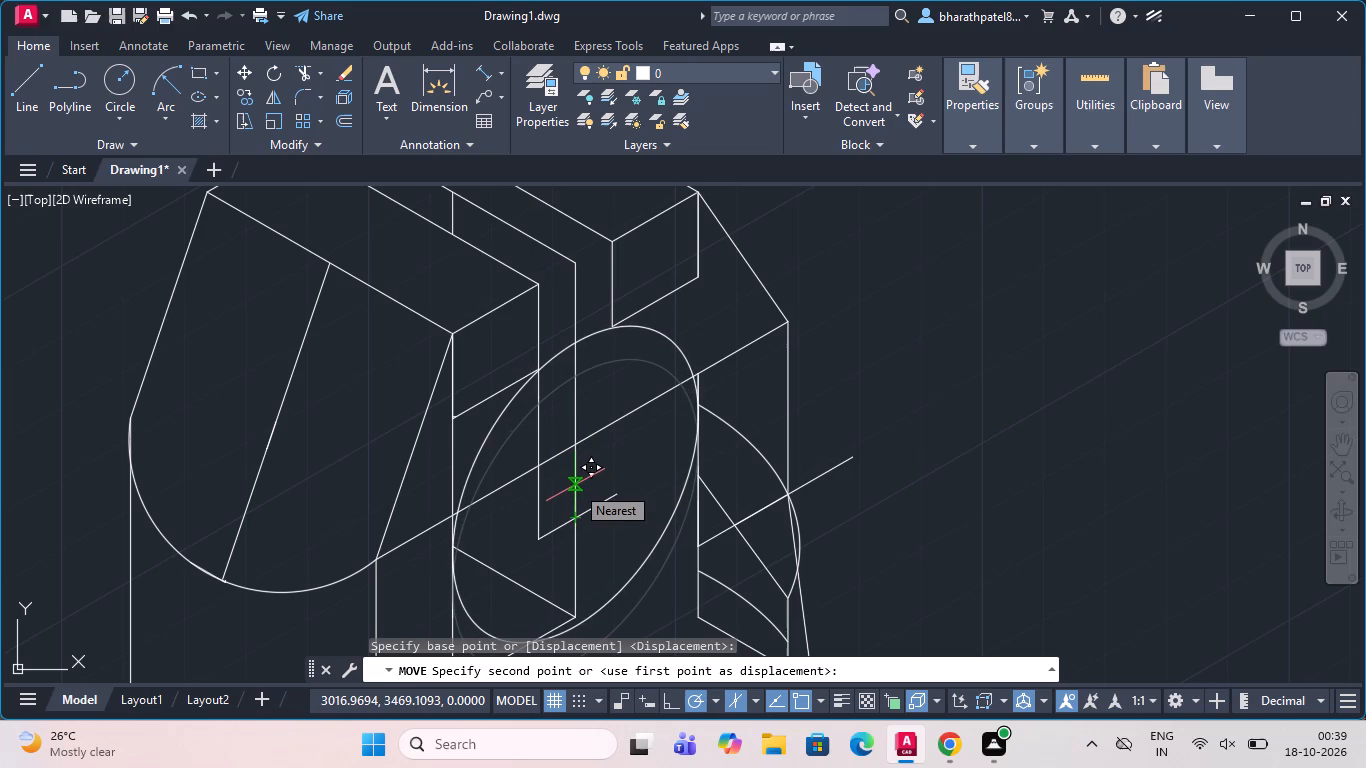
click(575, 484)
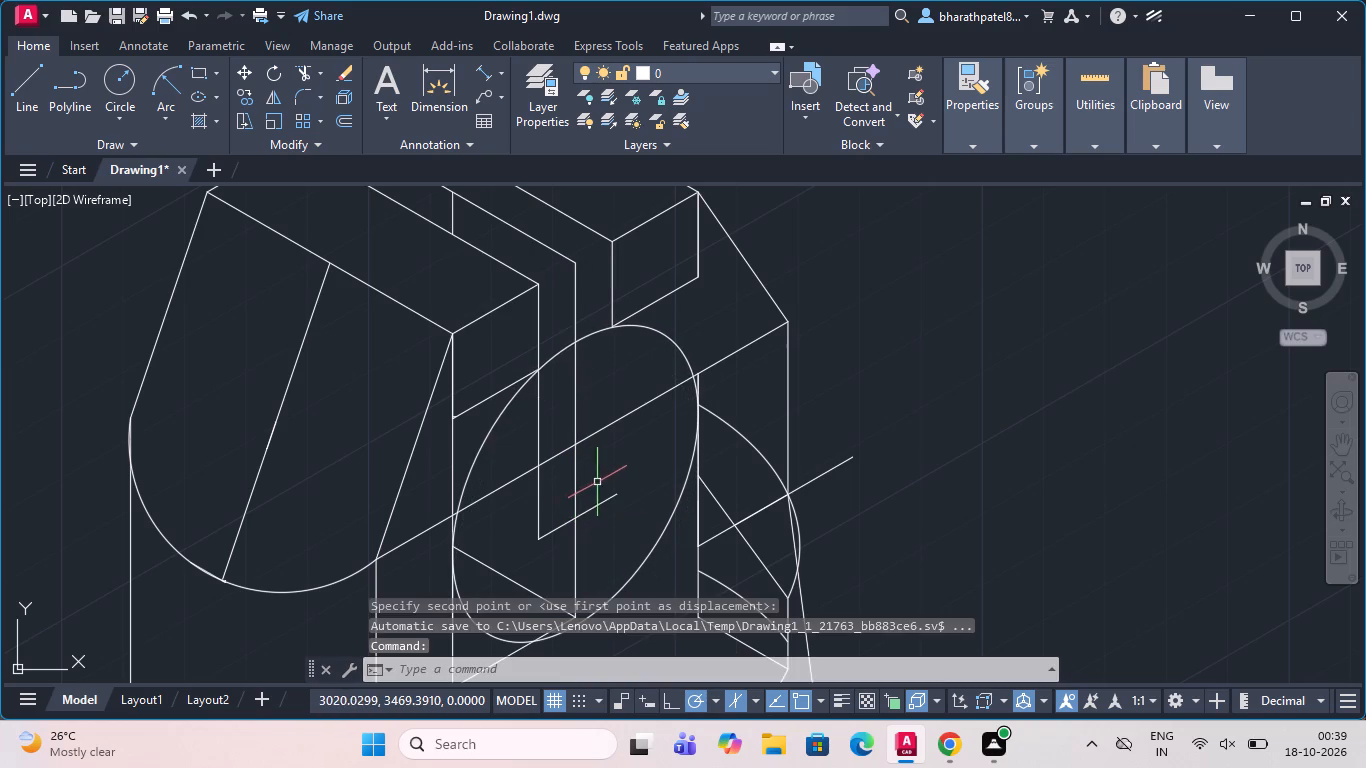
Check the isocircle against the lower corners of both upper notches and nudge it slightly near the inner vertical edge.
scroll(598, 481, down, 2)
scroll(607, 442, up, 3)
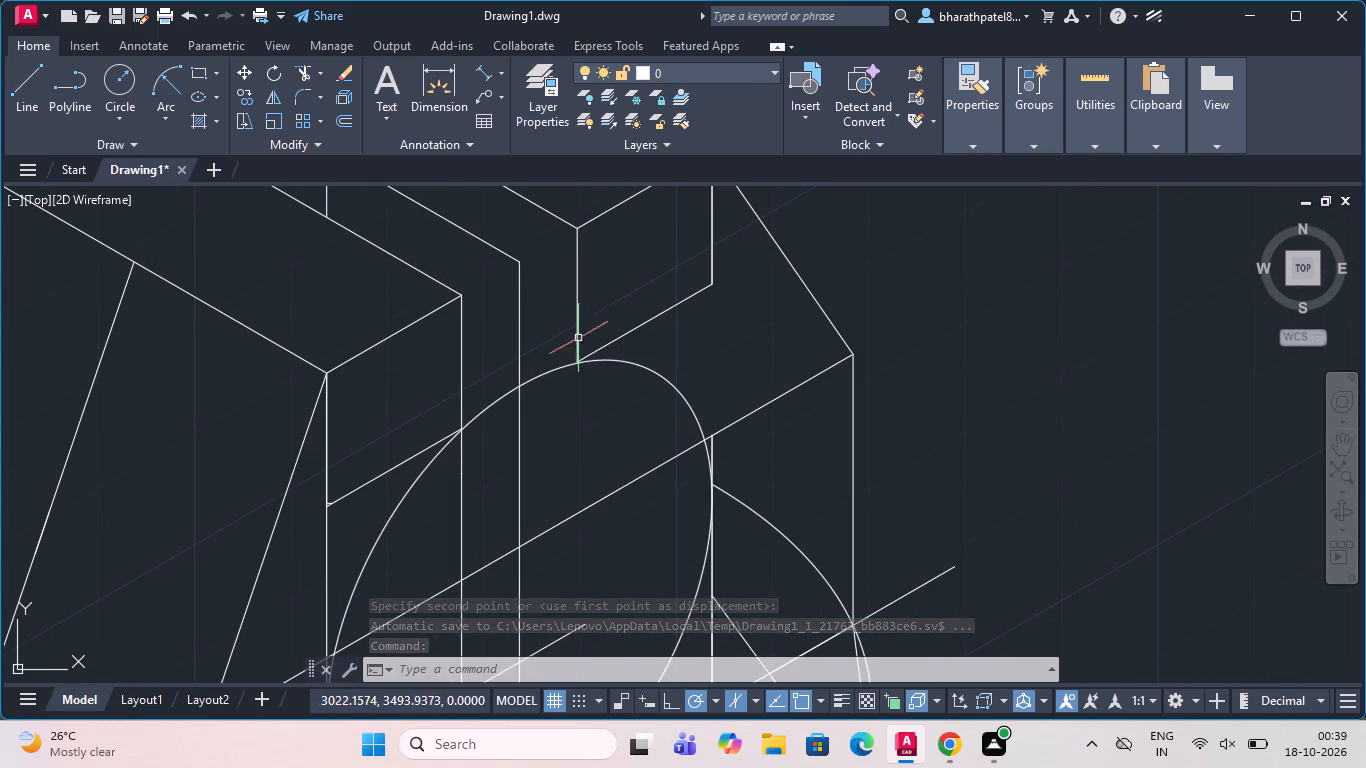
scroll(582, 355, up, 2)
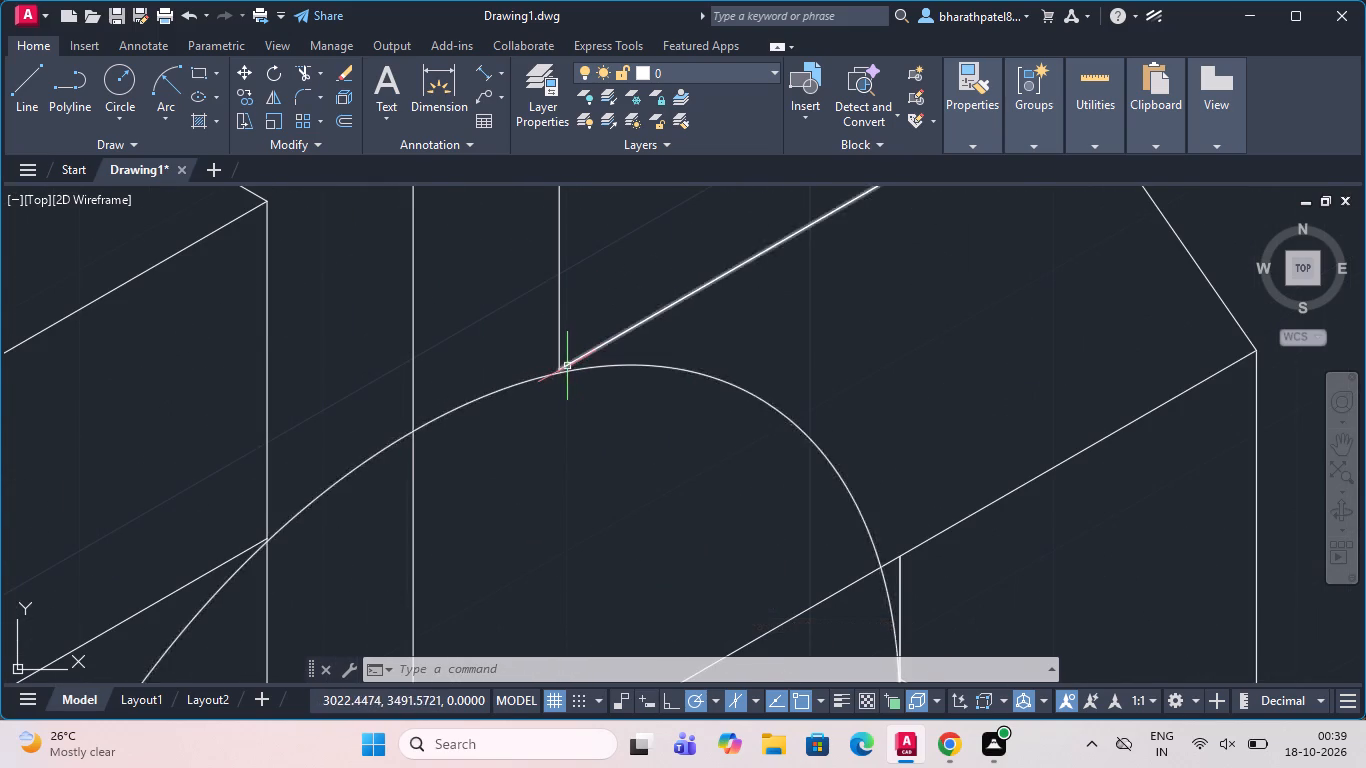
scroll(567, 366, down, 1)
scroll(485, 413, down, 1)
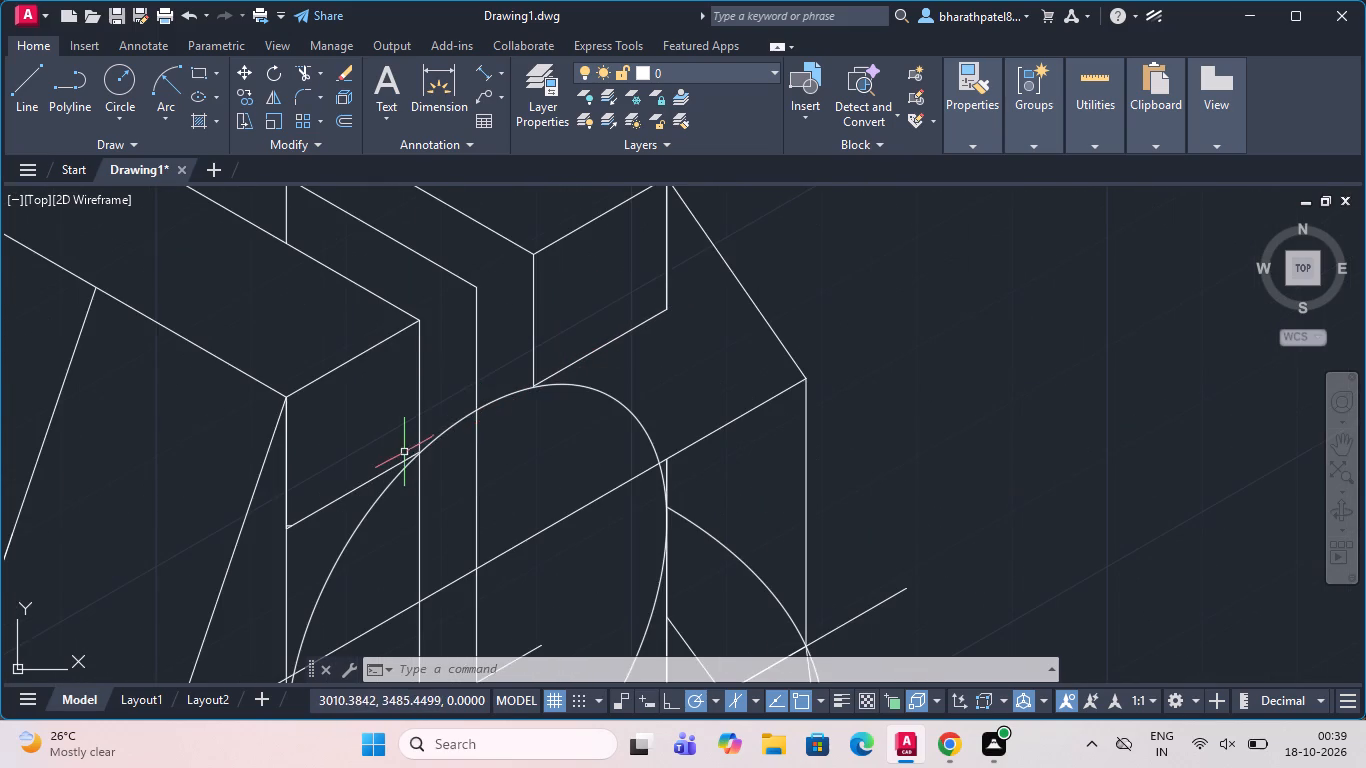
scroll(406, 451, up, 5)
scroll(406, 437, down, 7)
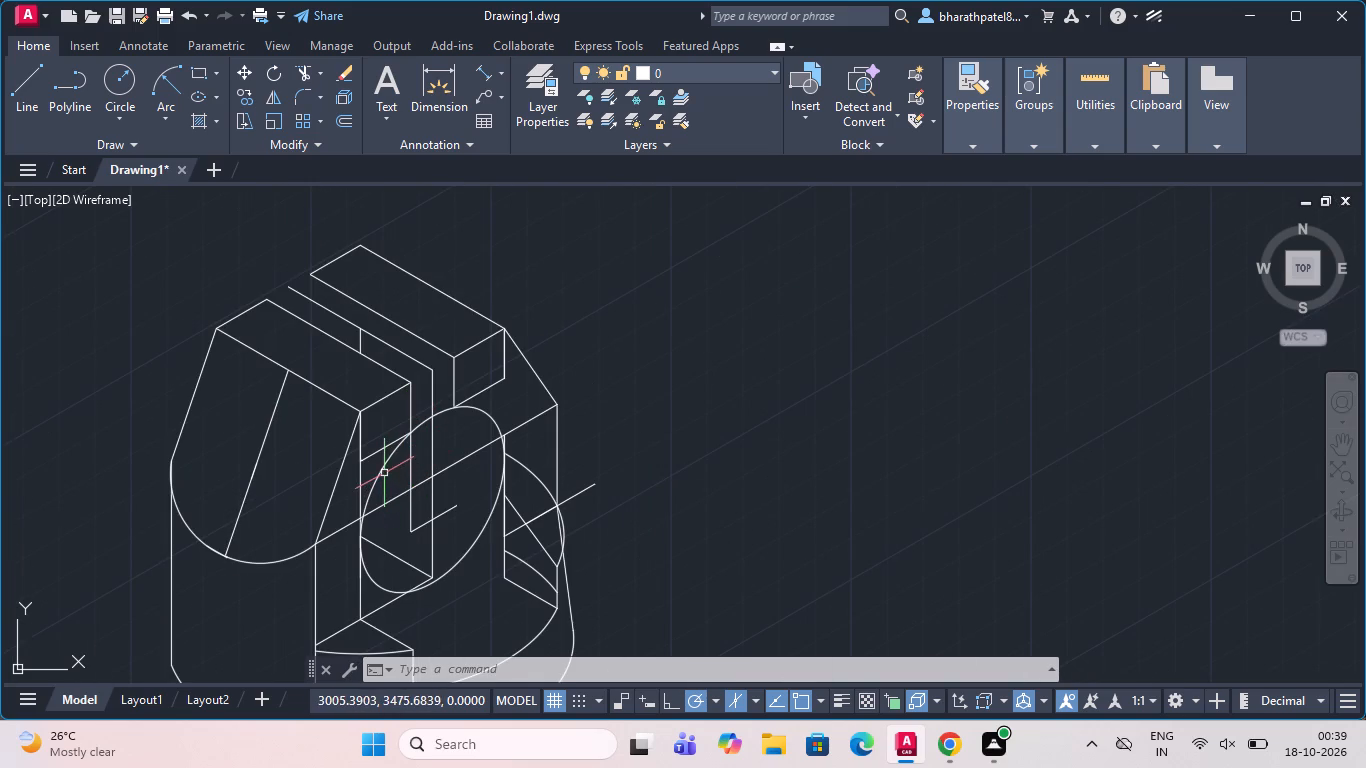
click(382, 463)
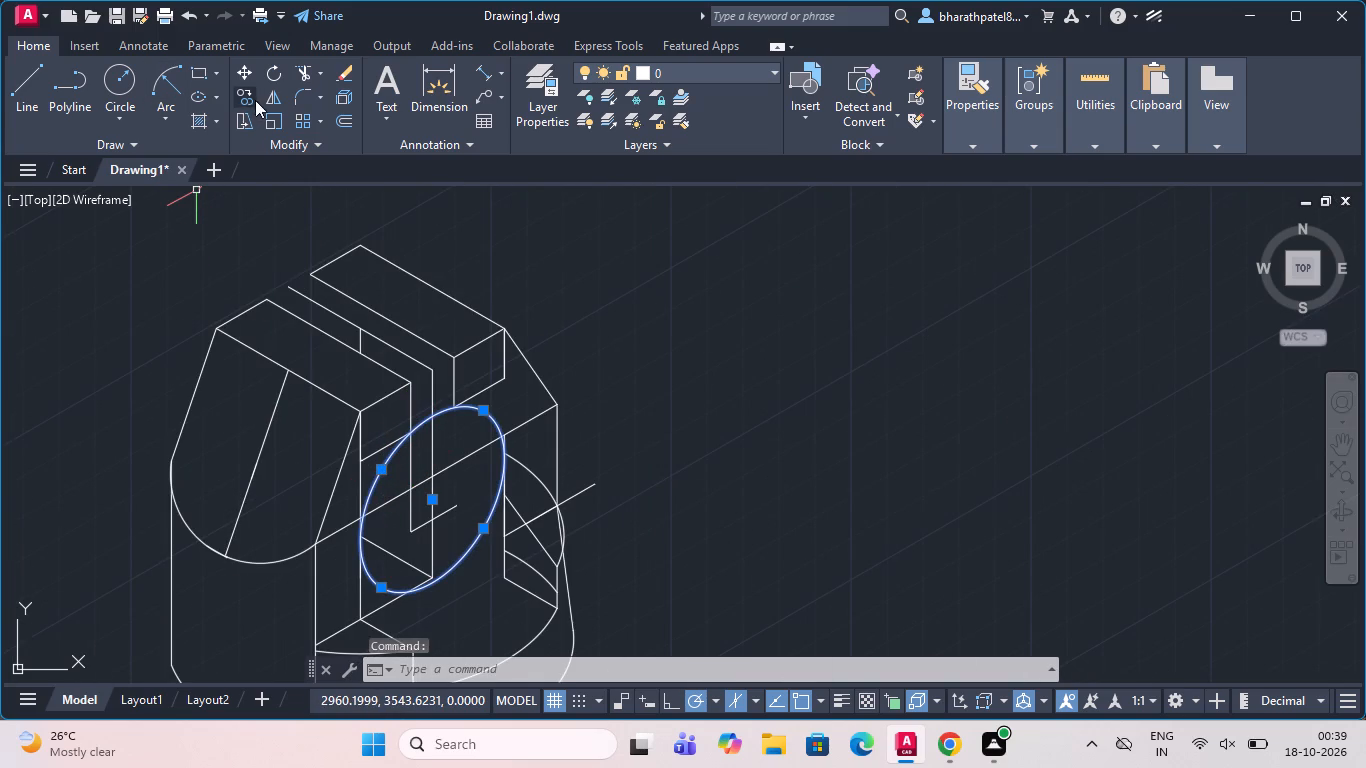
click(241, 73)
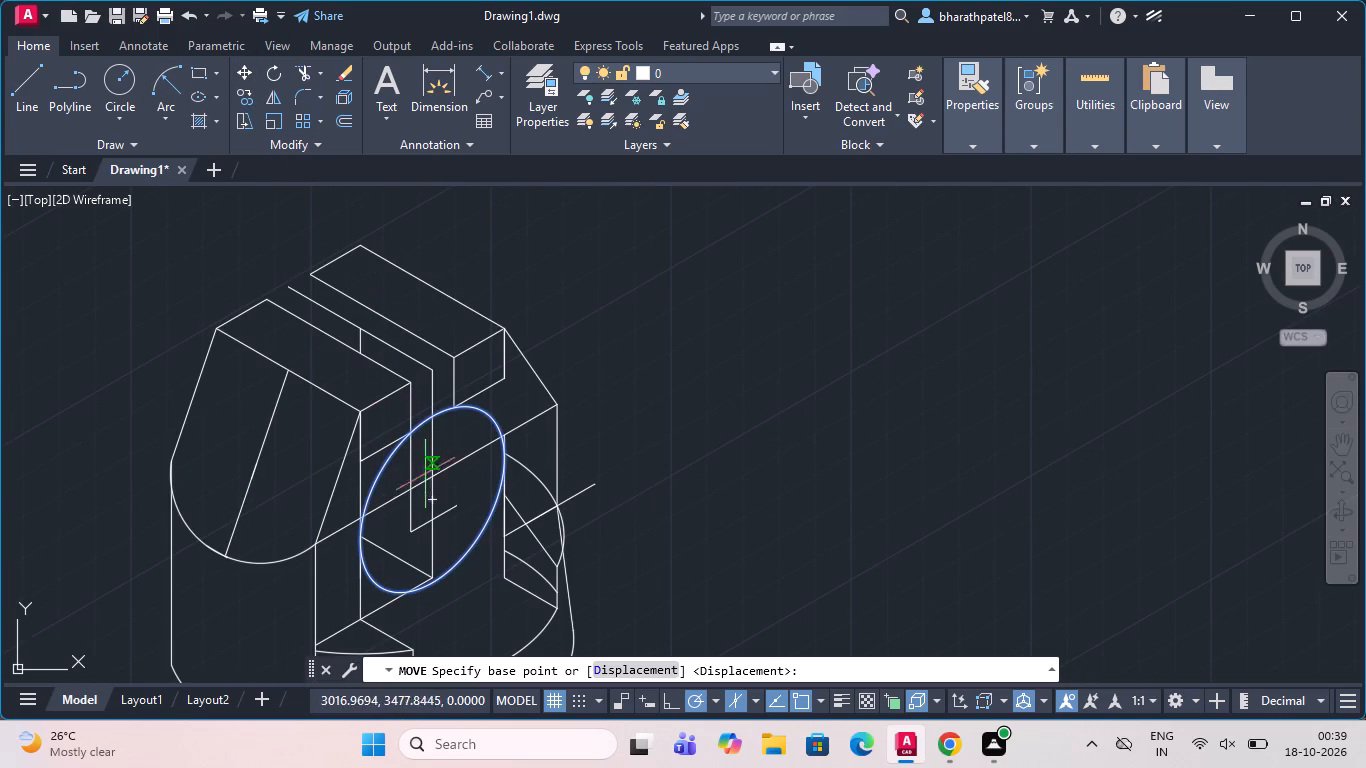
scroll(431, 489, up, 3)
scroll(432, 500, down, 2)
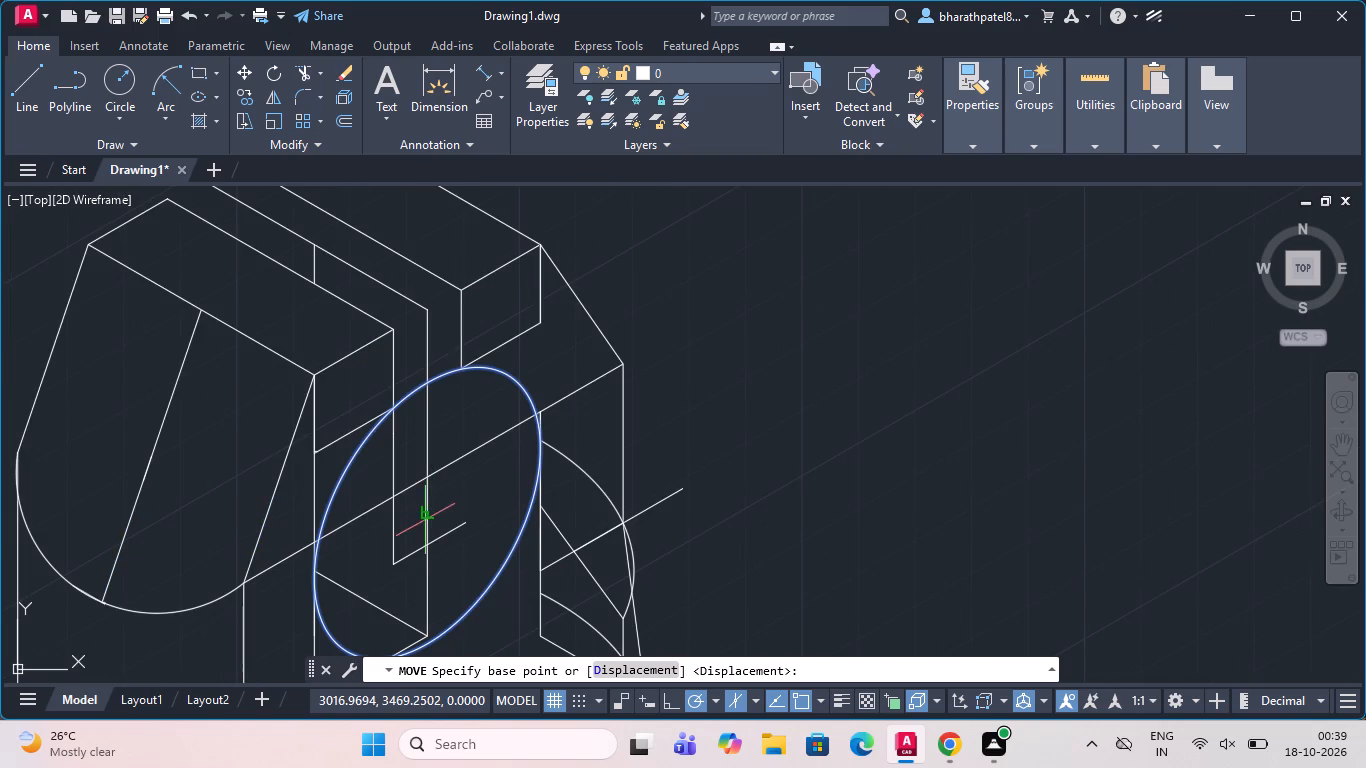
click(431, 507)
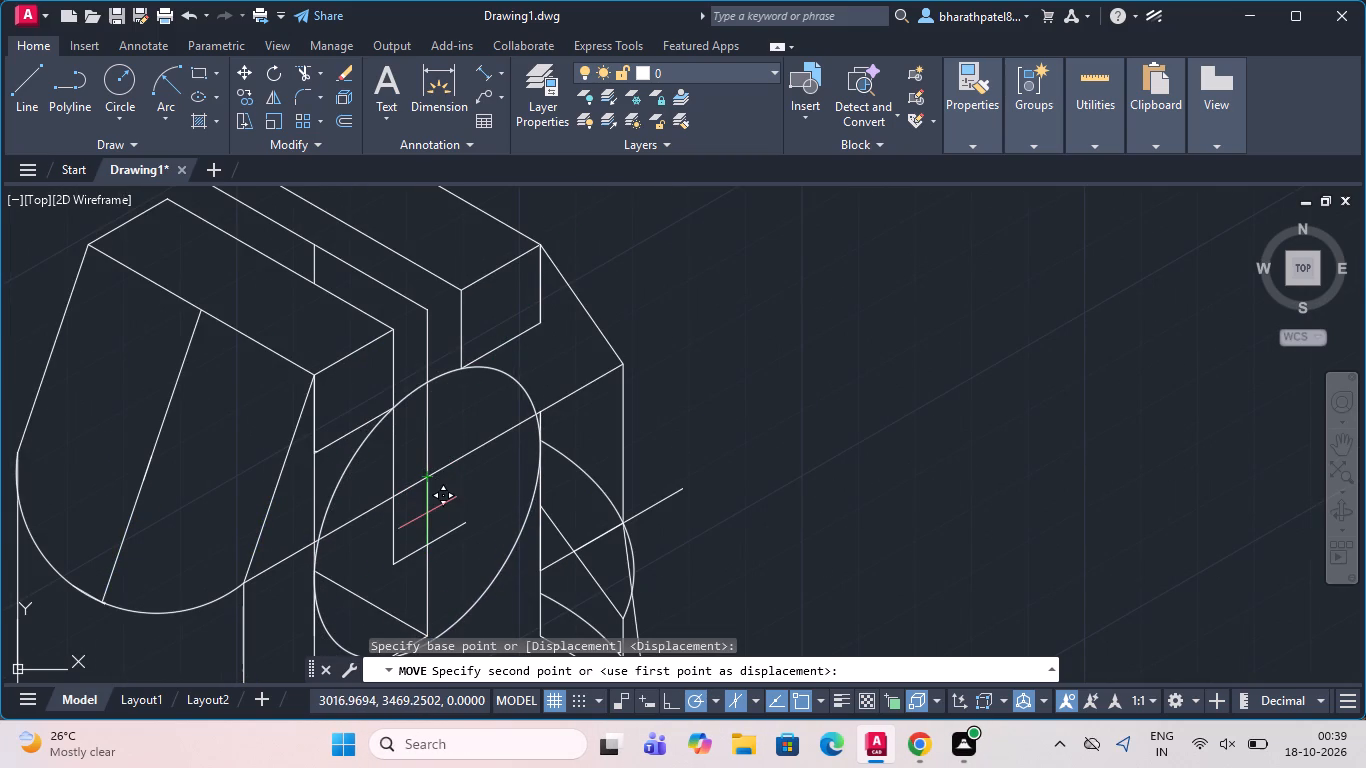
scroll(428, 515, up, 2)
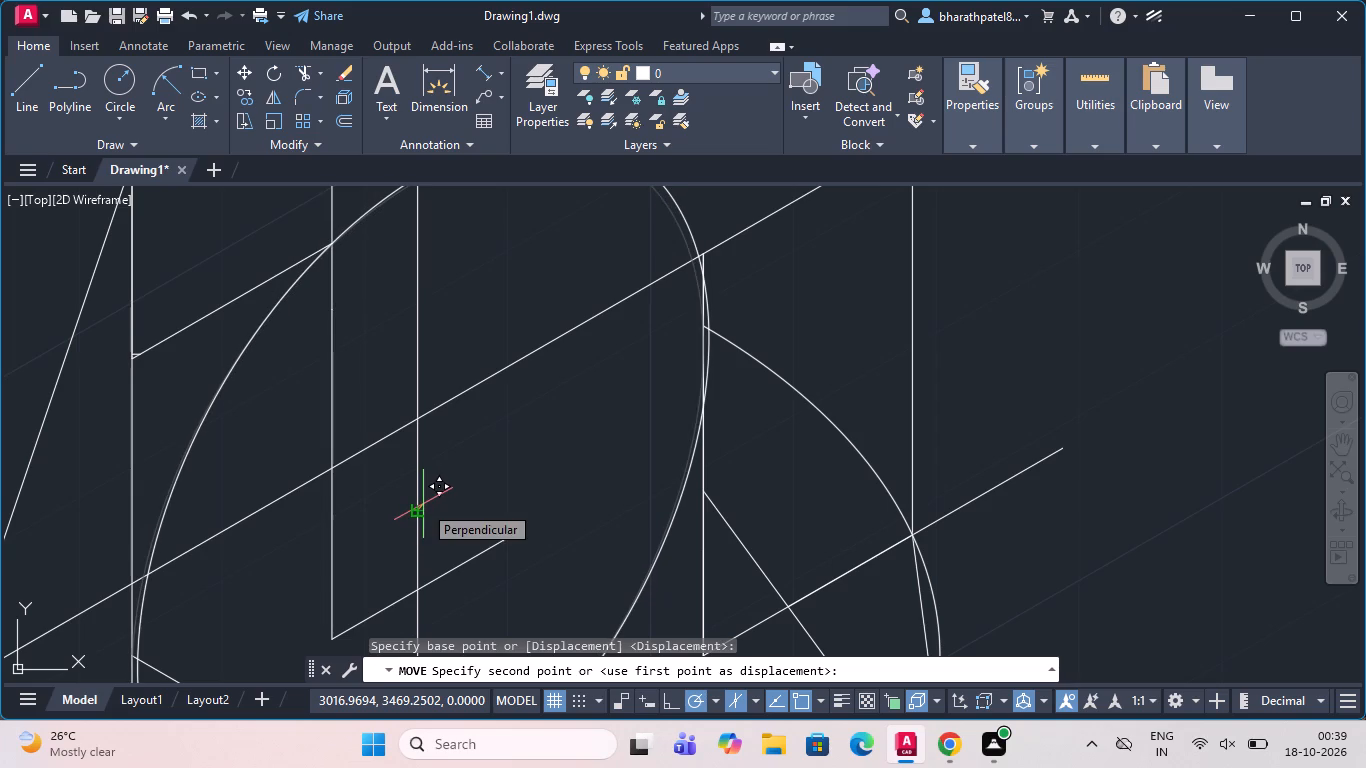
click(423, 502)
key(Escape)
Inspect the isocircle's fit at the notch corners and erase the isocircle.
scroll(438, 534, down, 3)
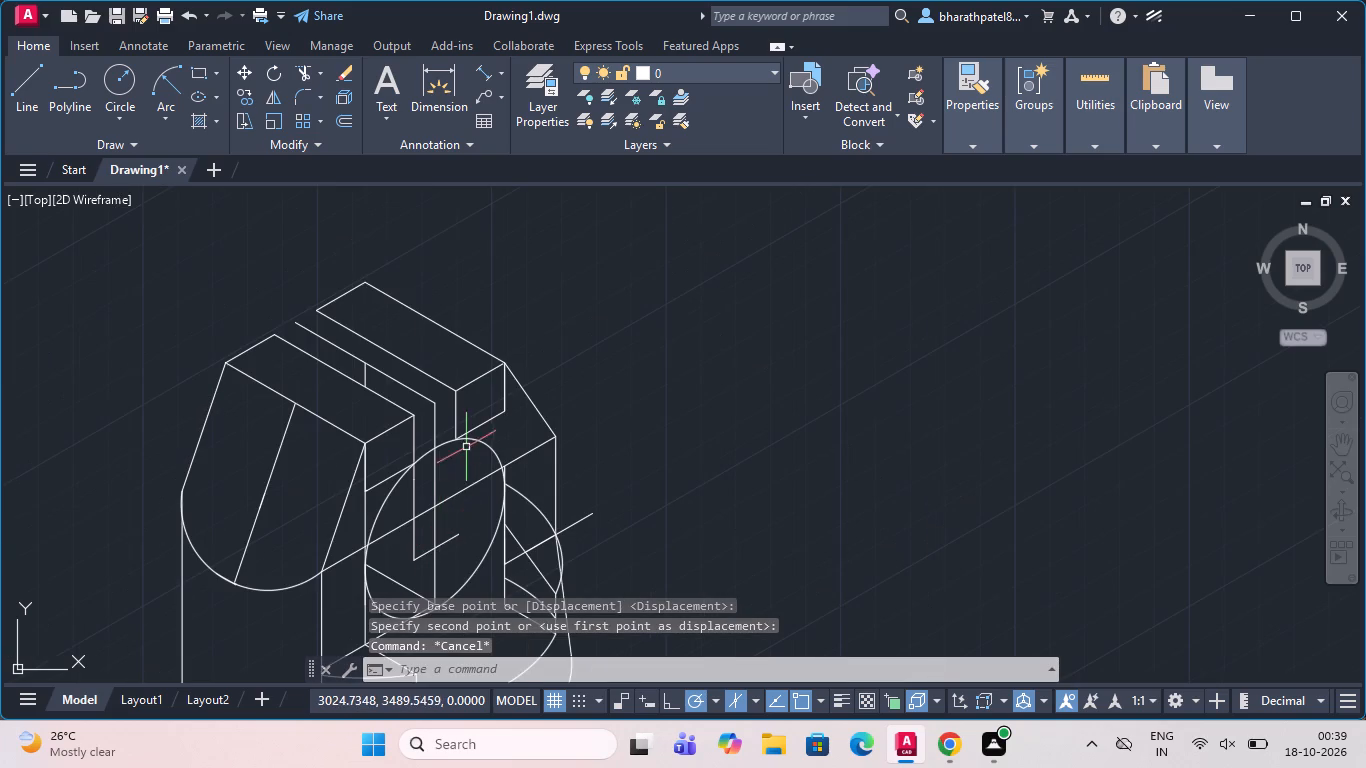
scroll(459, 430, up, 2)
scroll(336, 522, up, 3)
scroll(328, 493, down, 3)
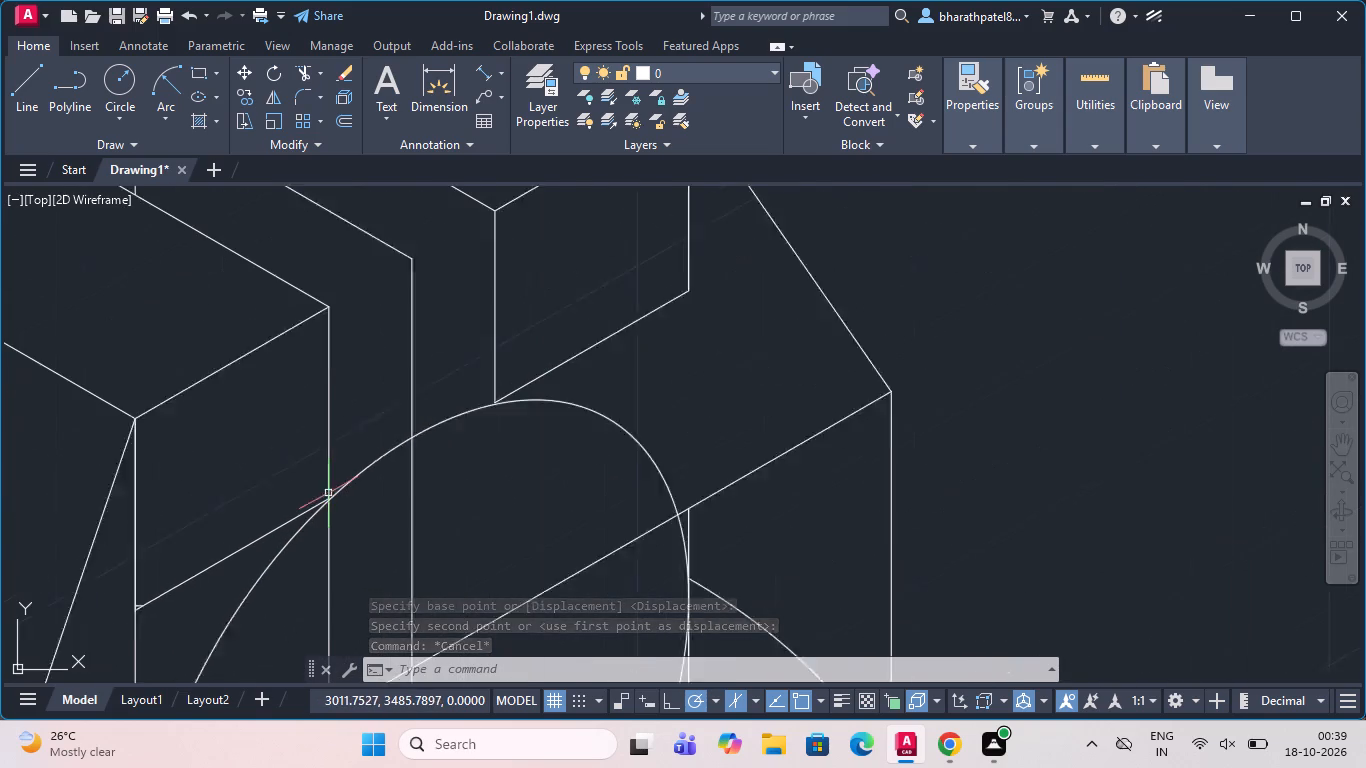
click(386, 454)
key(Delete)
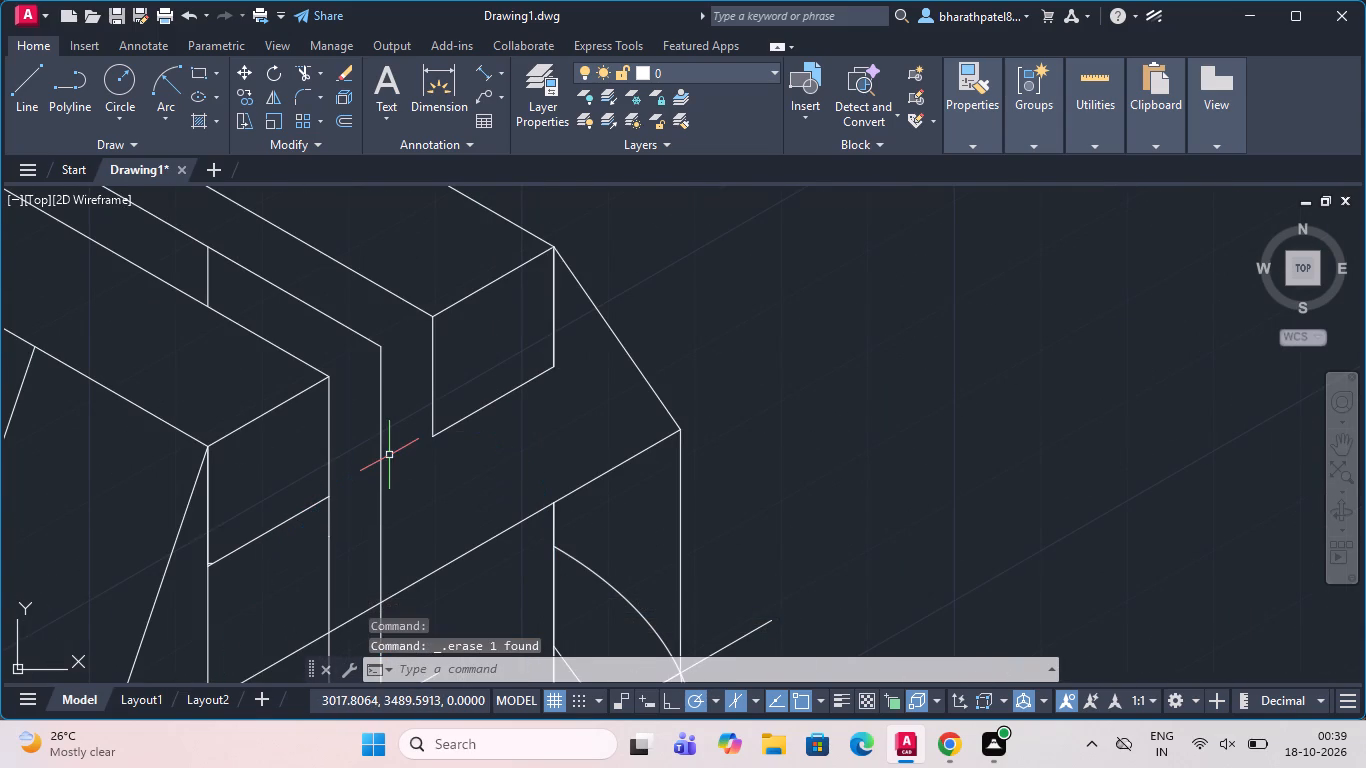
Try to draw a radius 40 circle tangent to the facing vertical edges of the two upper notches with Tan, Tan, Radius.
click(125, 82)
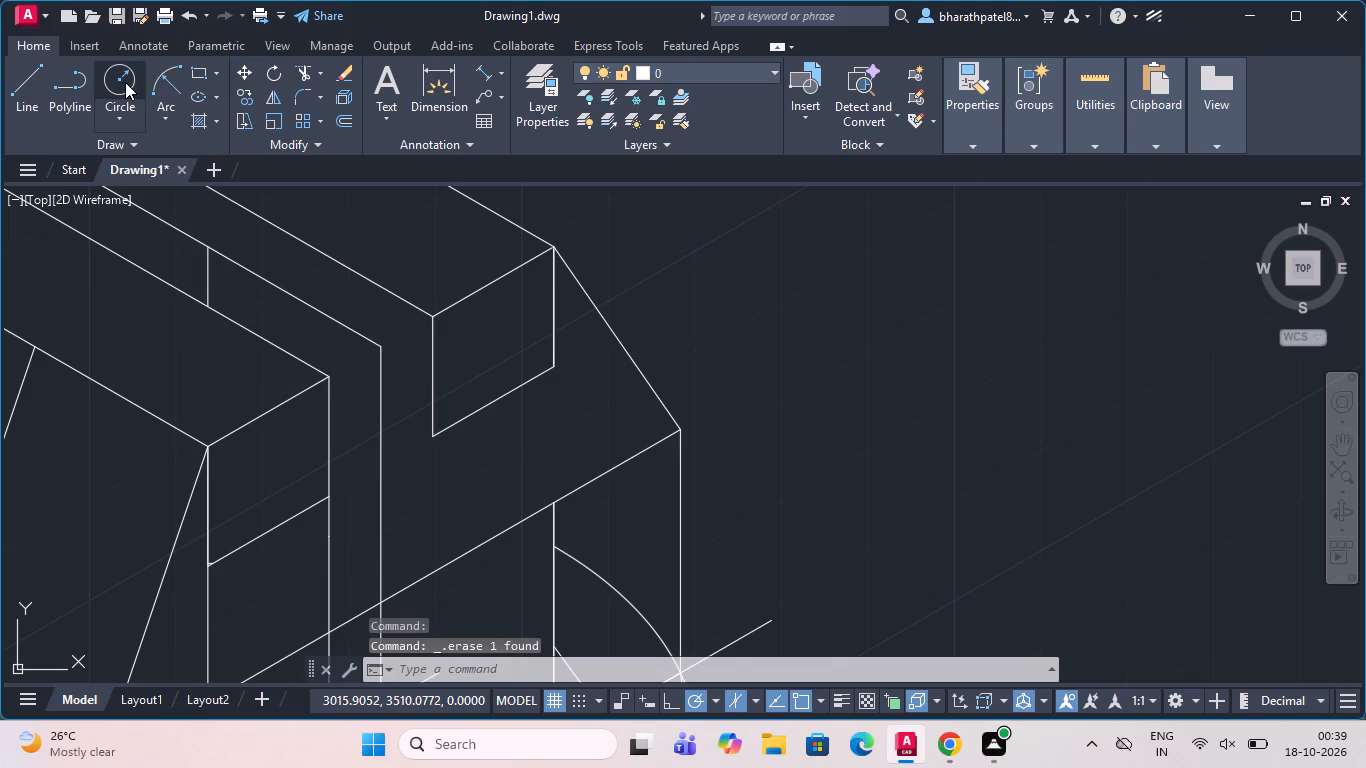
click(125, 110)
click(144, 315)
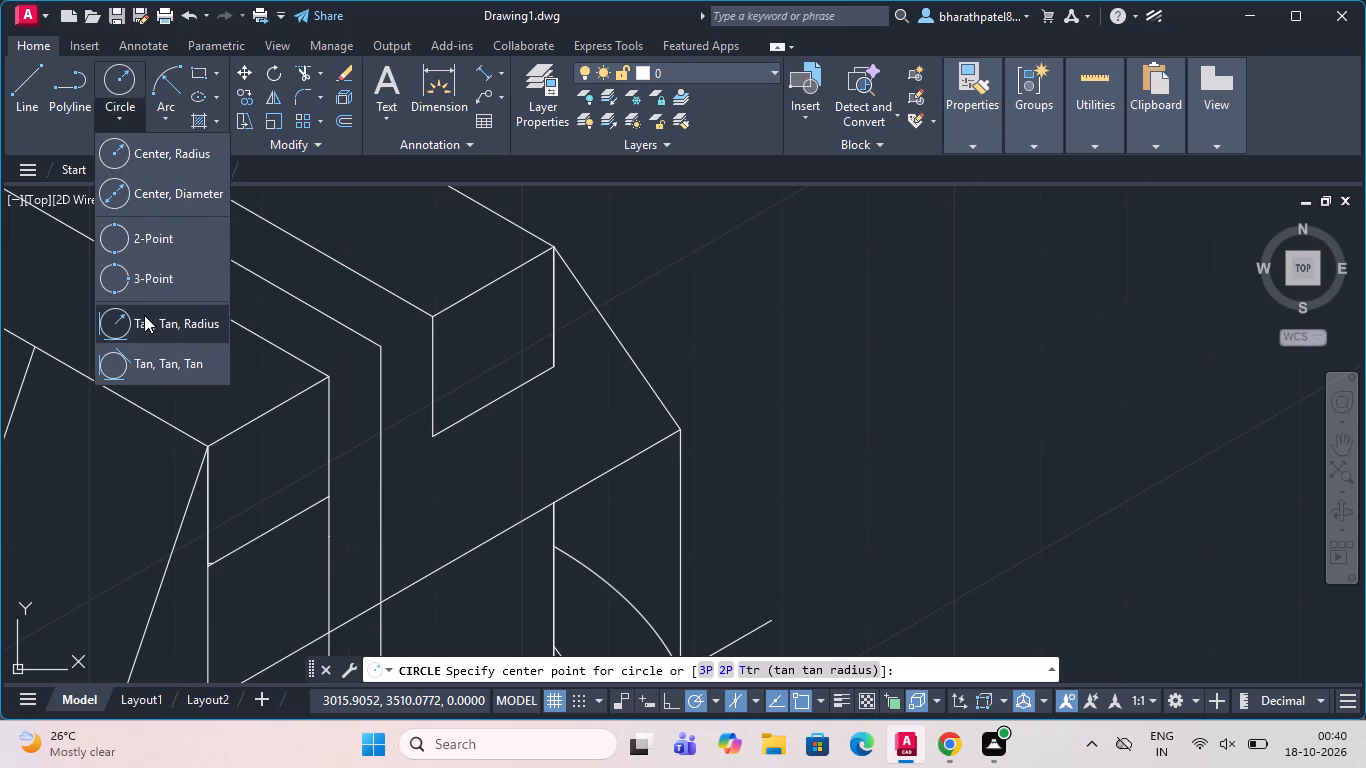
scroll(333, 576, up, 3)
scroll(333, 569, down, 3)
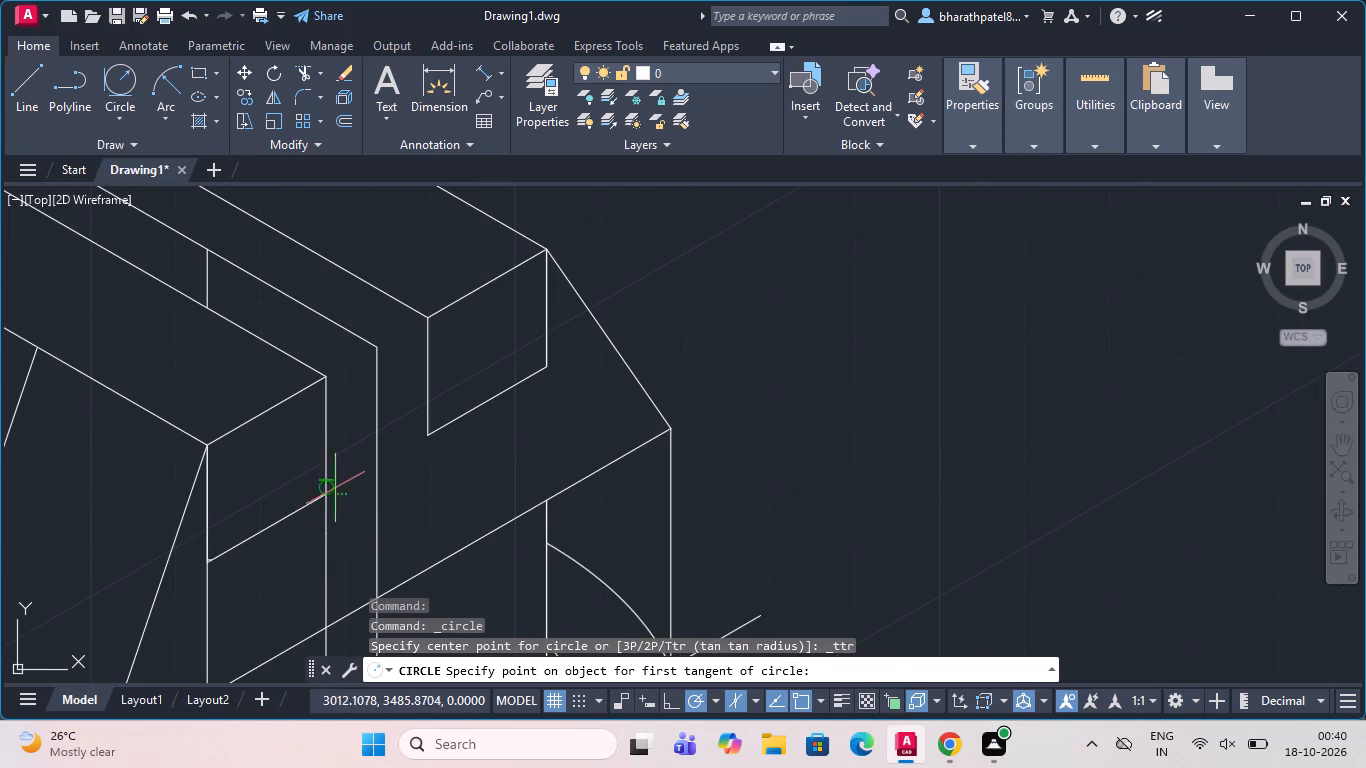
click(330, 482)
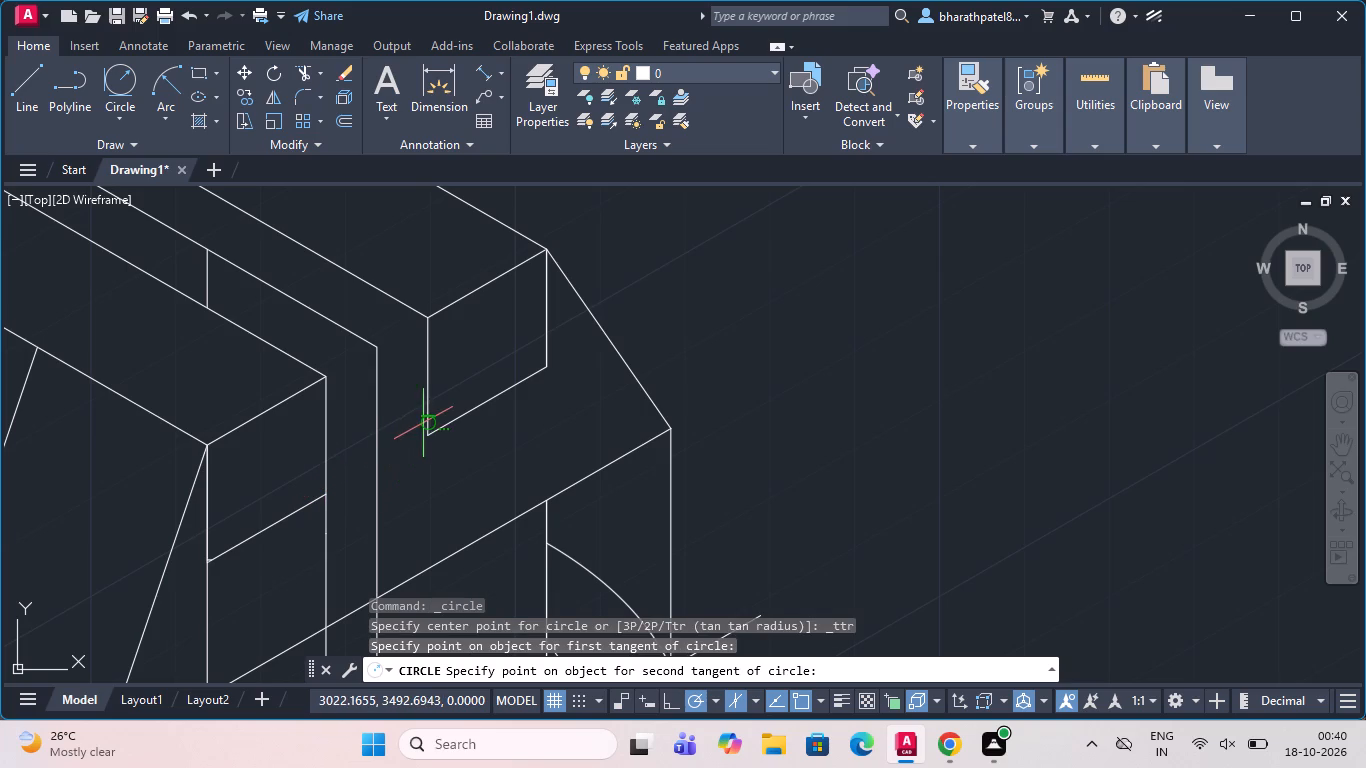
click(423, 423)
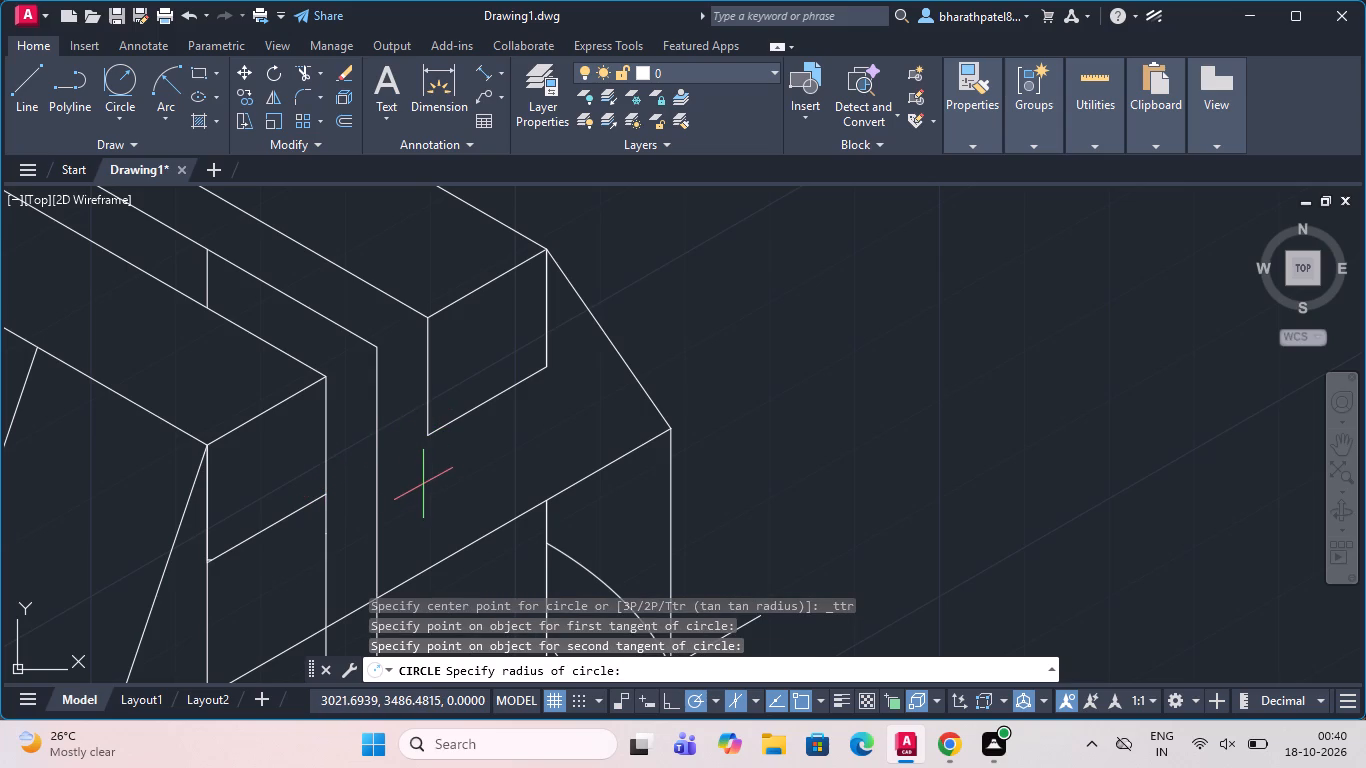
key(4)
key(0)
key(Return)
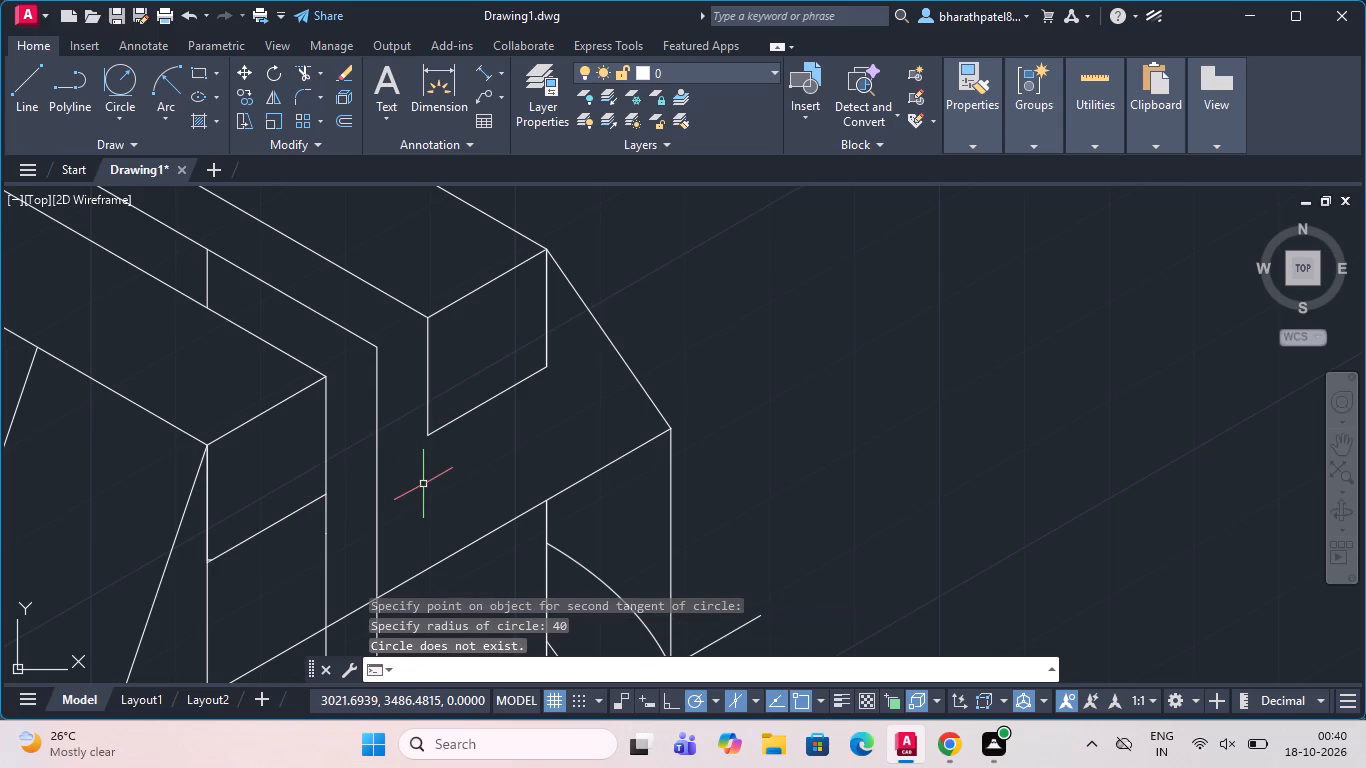
Trim the front notch's inner vertical edge between its lower corner and the long sloping line below.
scroll(404, 480, down, 1)
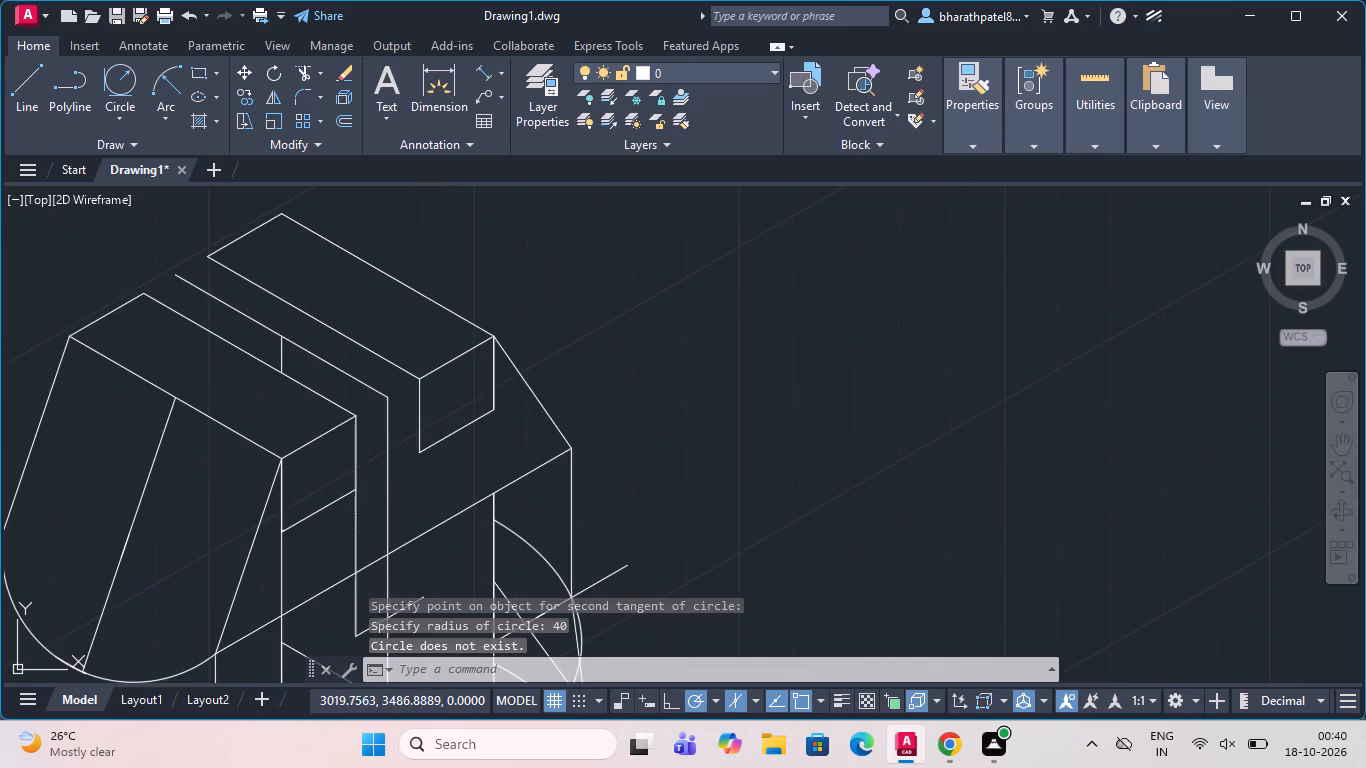
scroll(438, 471, down, 4)
scroll(428, 510, up, 3)
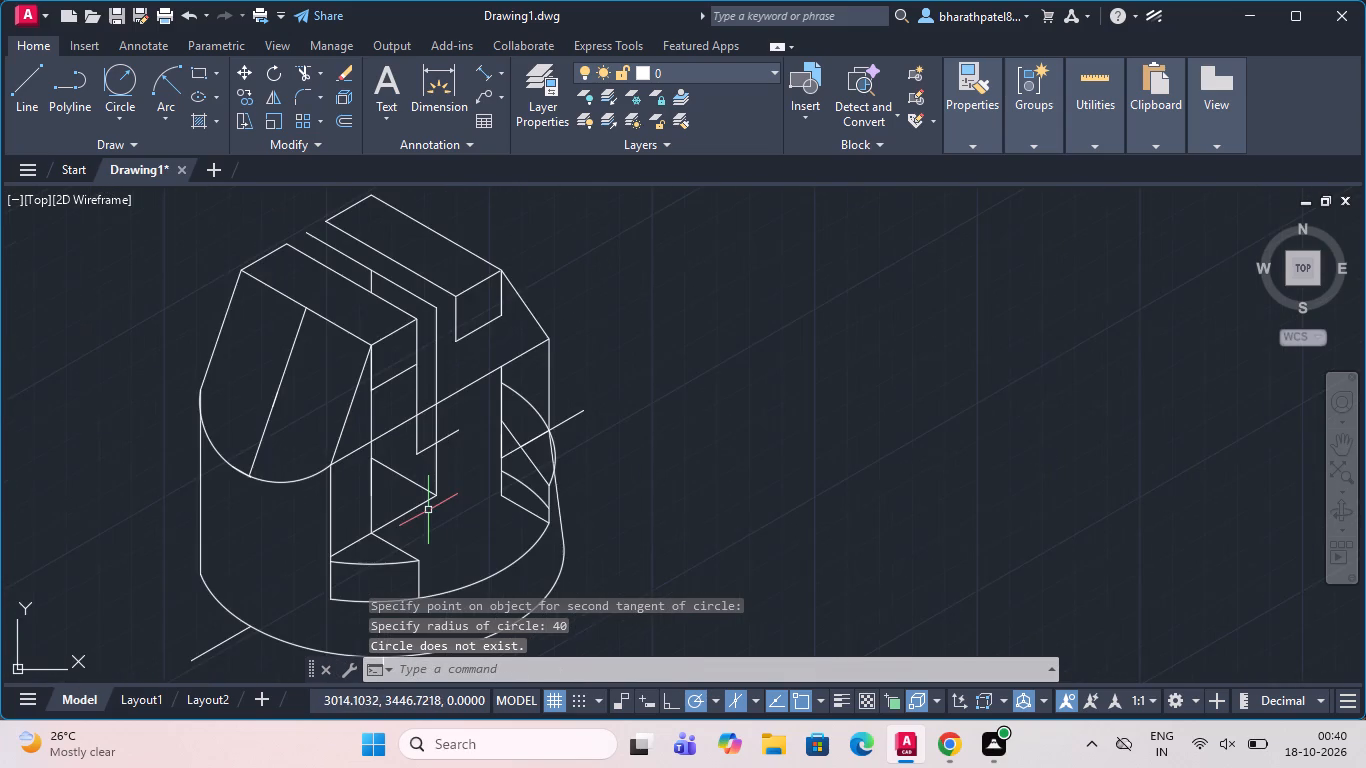
scroll(428, 509, up, 1)
scroll(429, 510, down, 1)
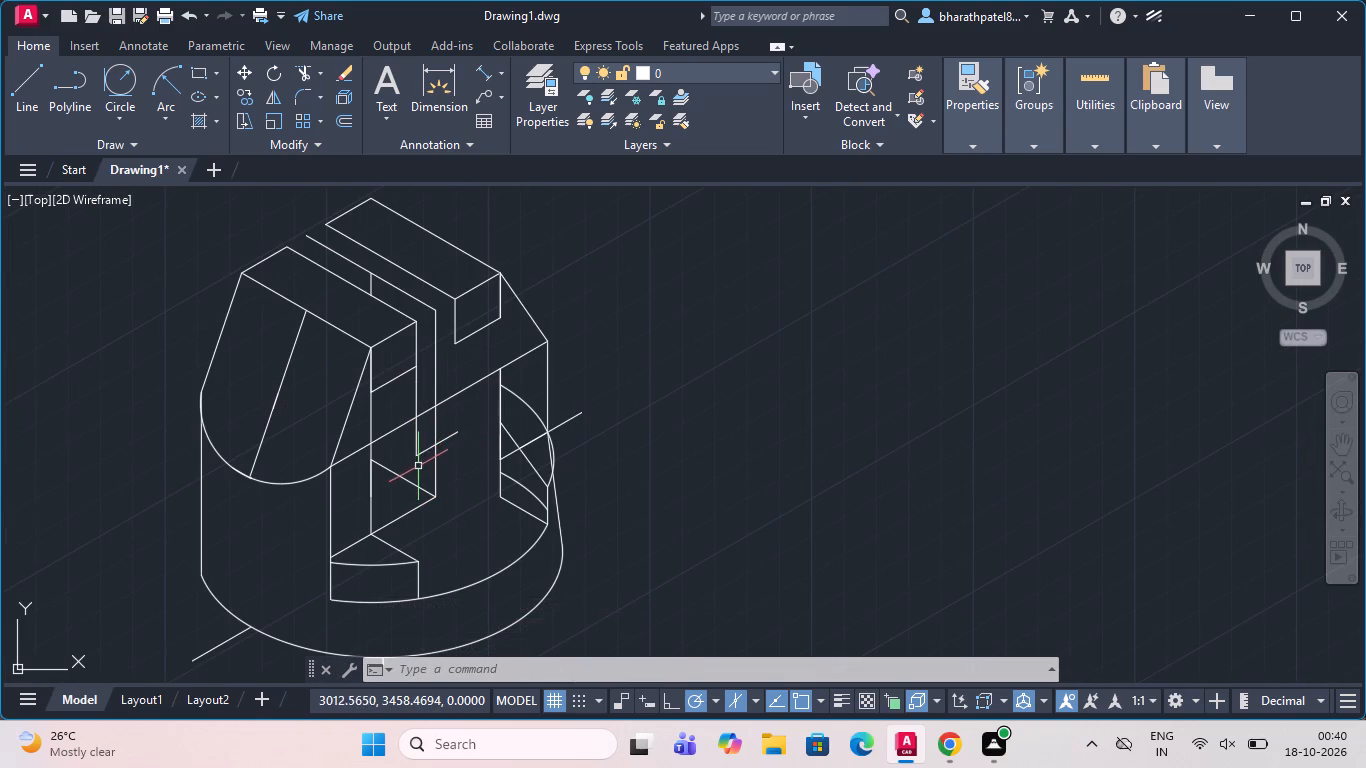
key(Escape)
click(304, 69)
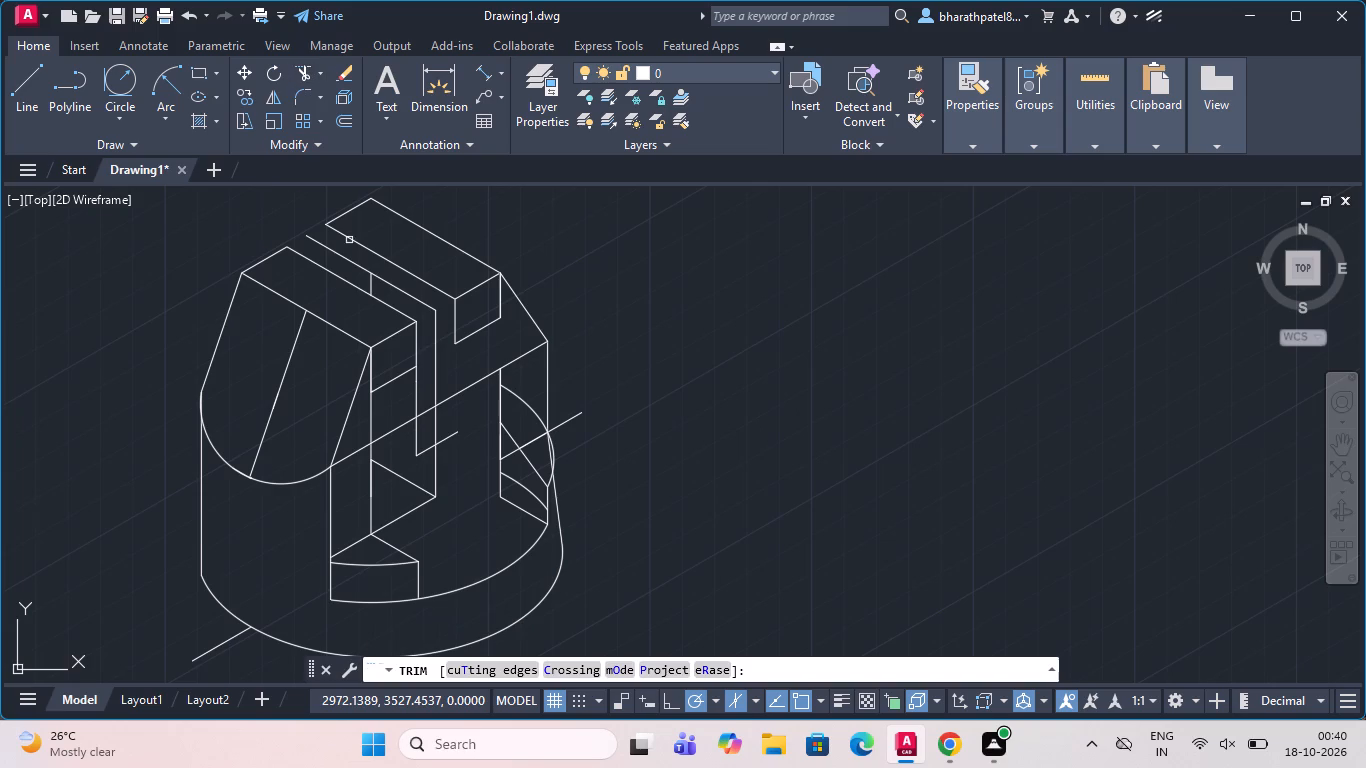
click(416, 392)
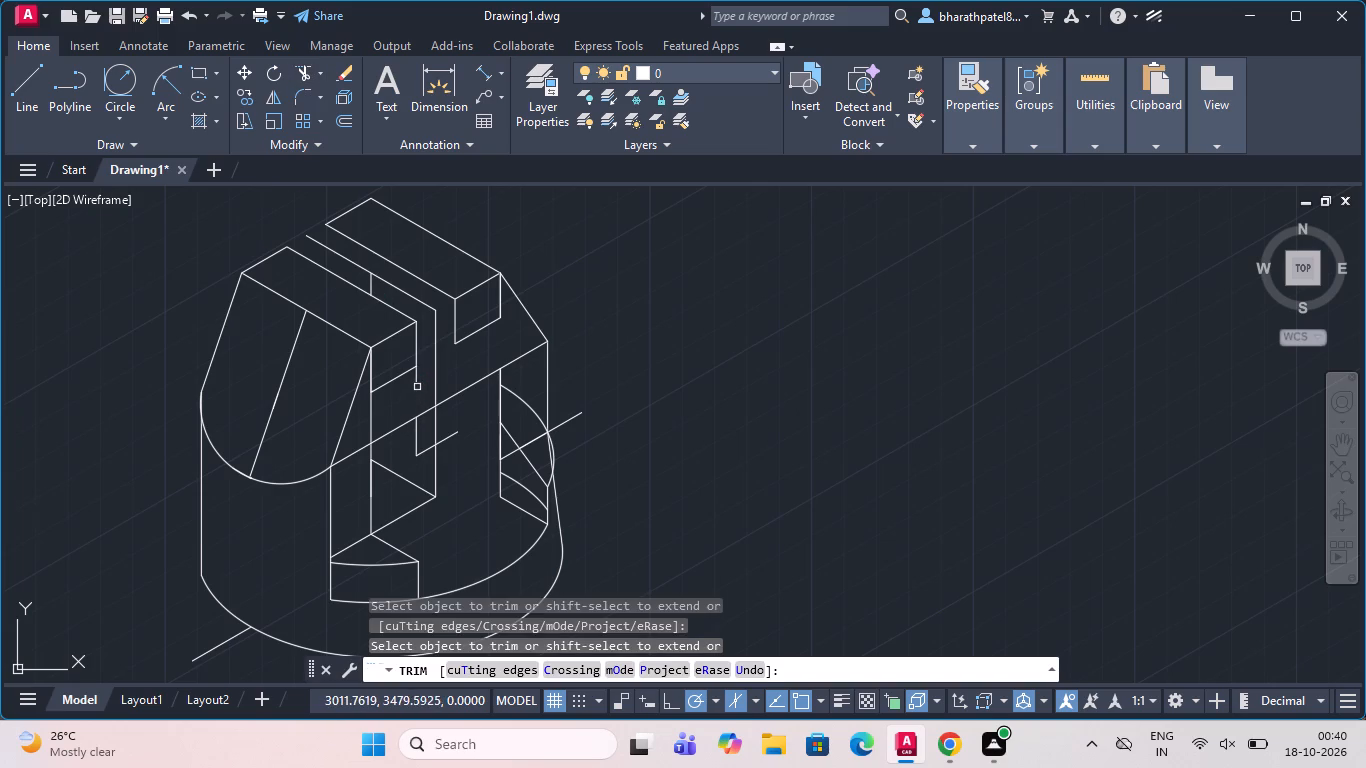
click(417, 379)
key(Escape)
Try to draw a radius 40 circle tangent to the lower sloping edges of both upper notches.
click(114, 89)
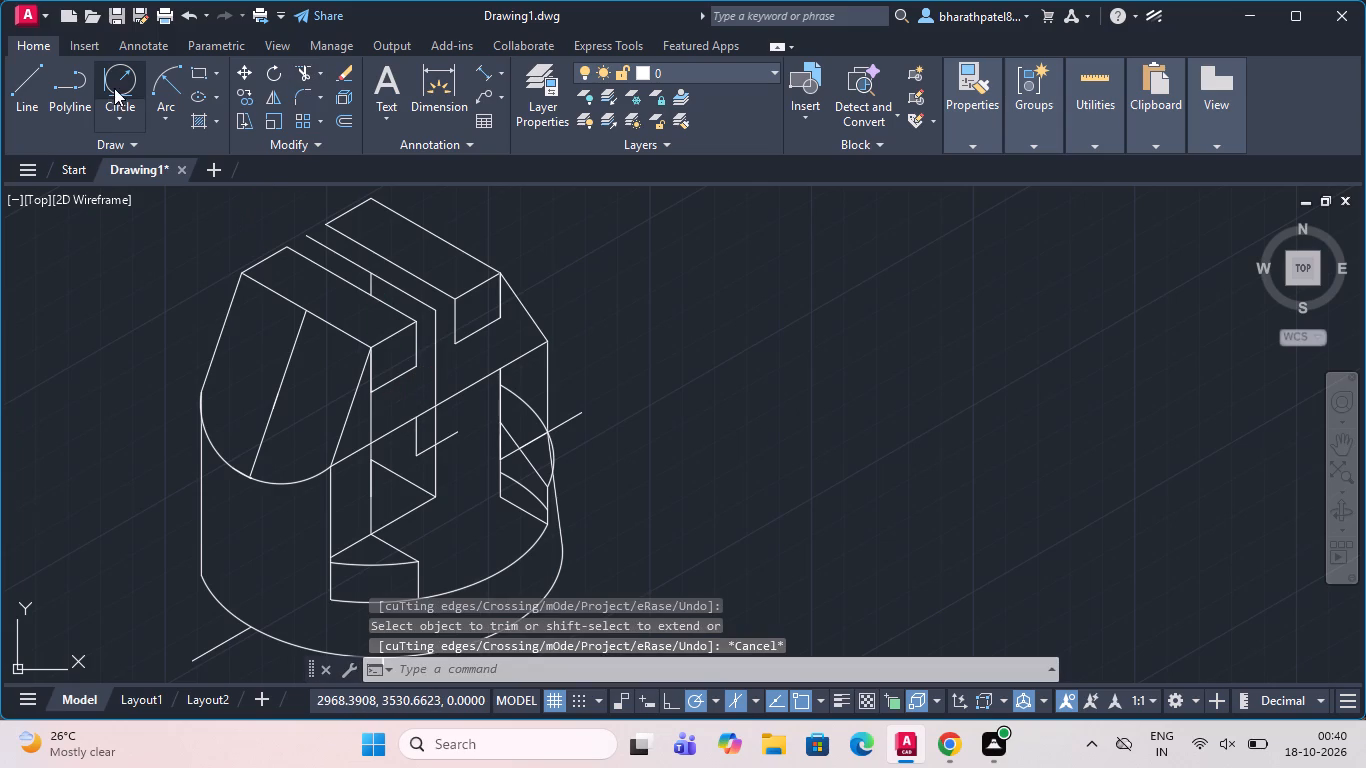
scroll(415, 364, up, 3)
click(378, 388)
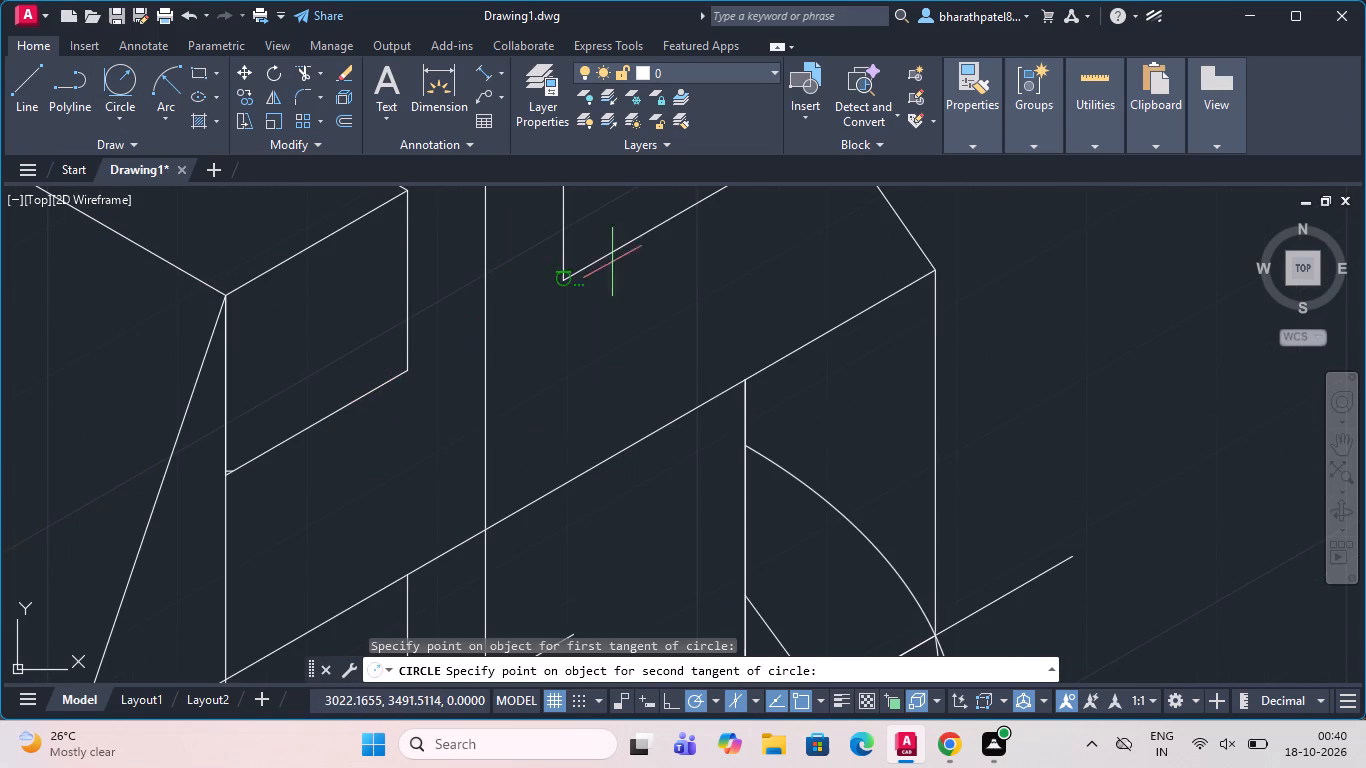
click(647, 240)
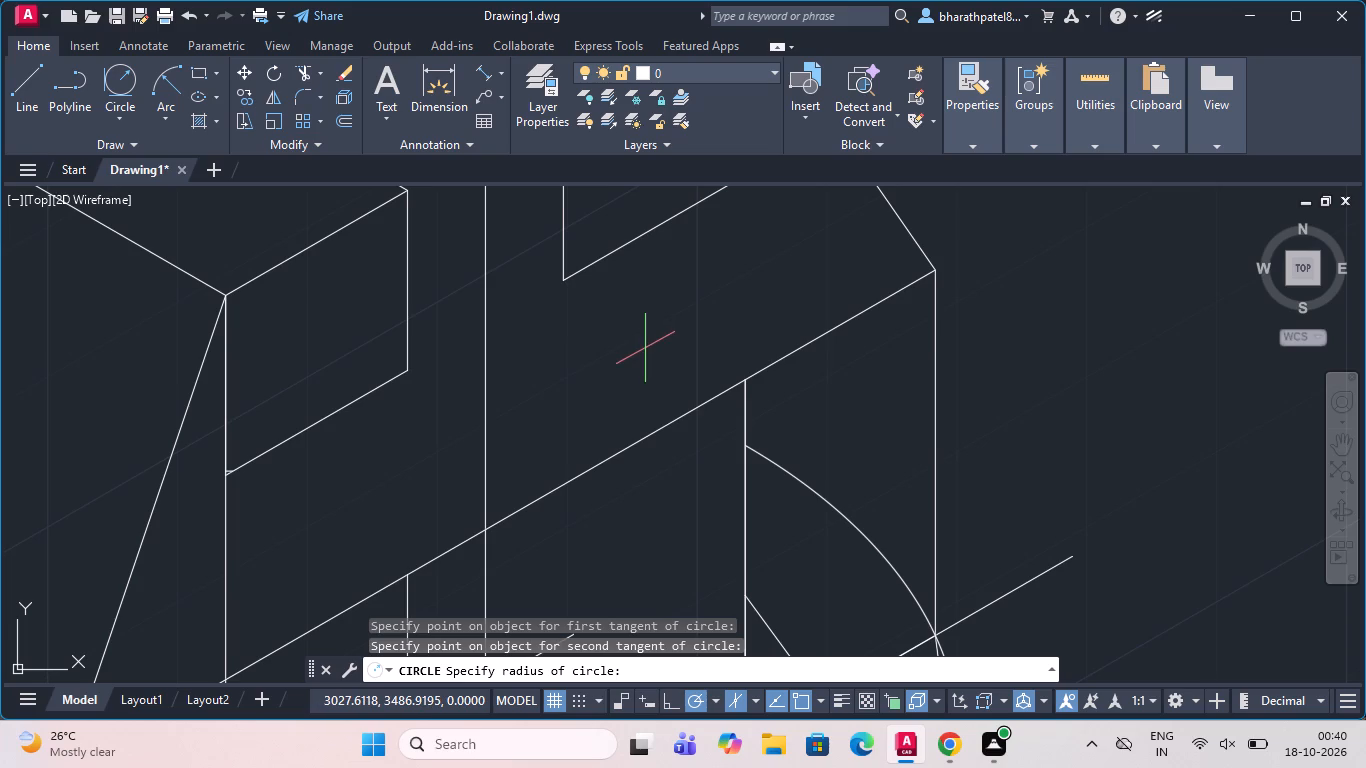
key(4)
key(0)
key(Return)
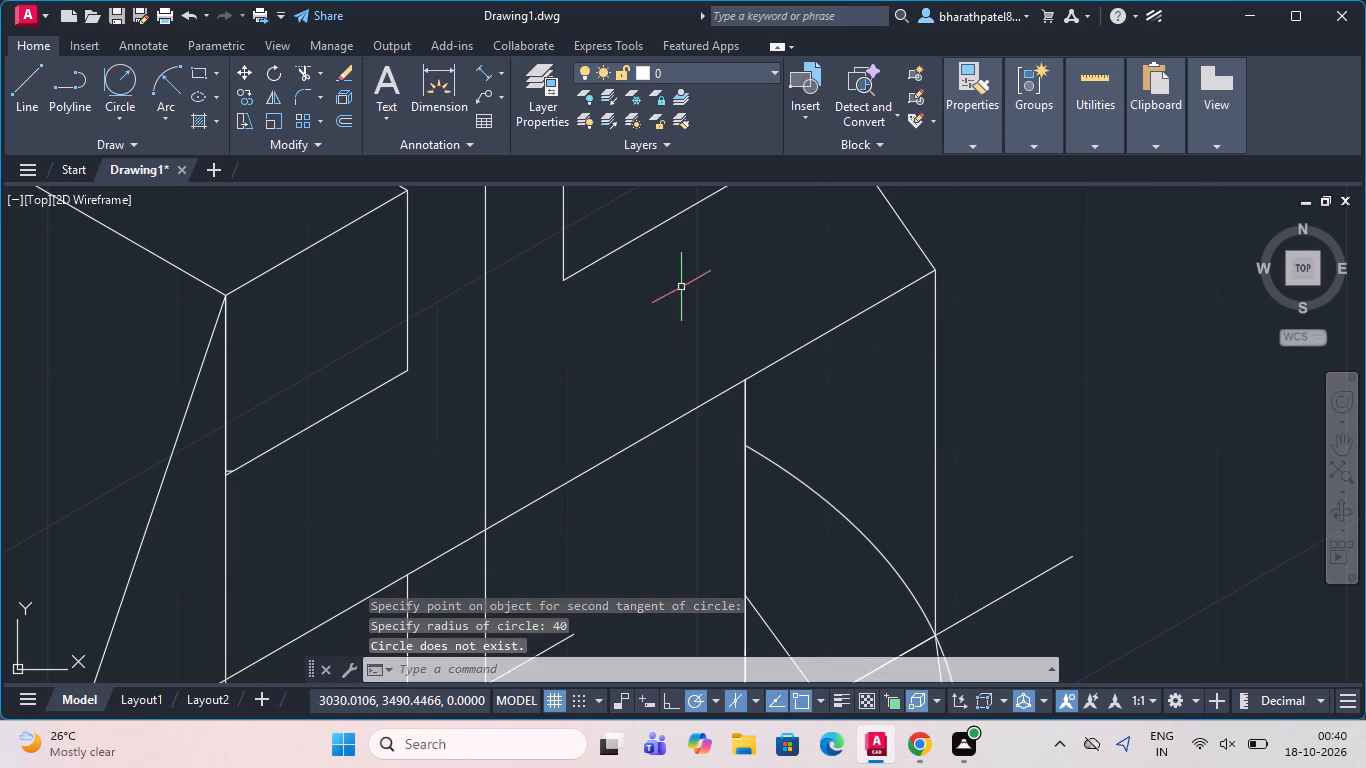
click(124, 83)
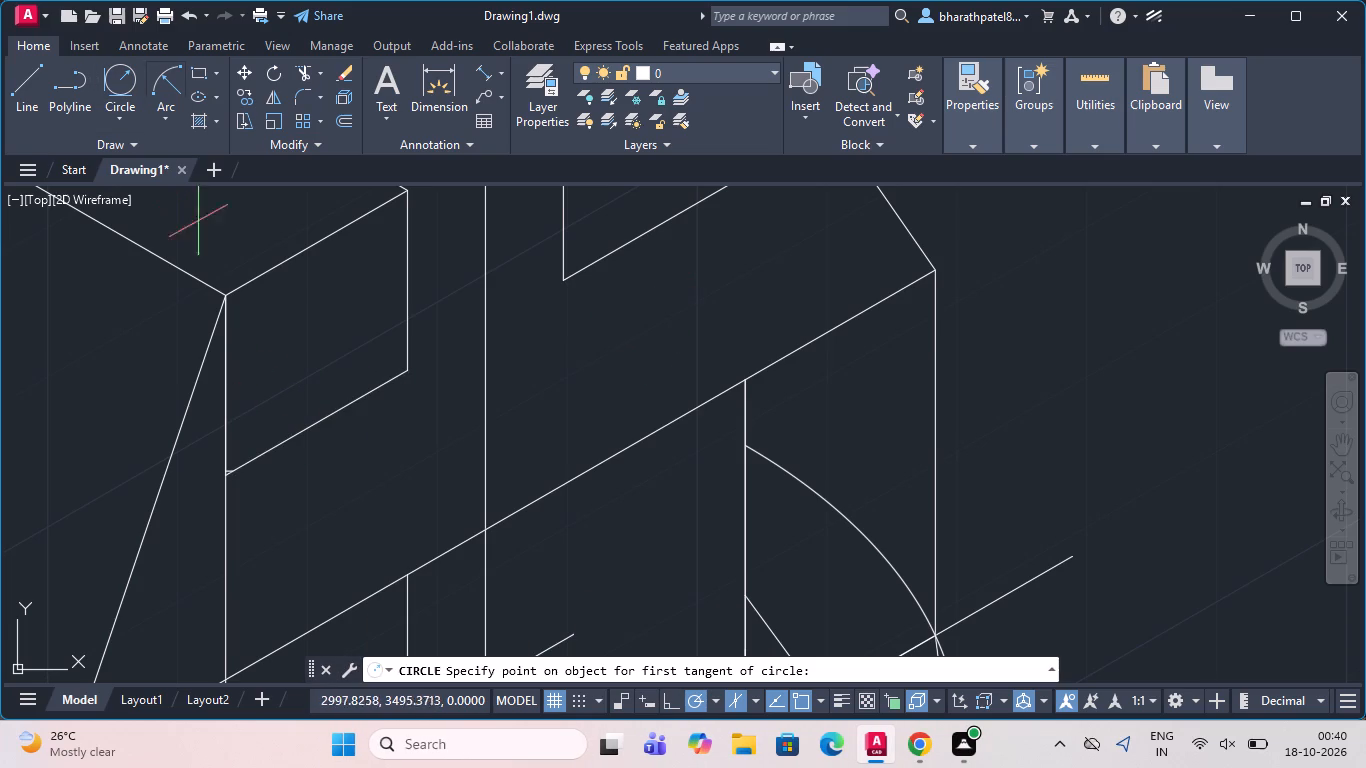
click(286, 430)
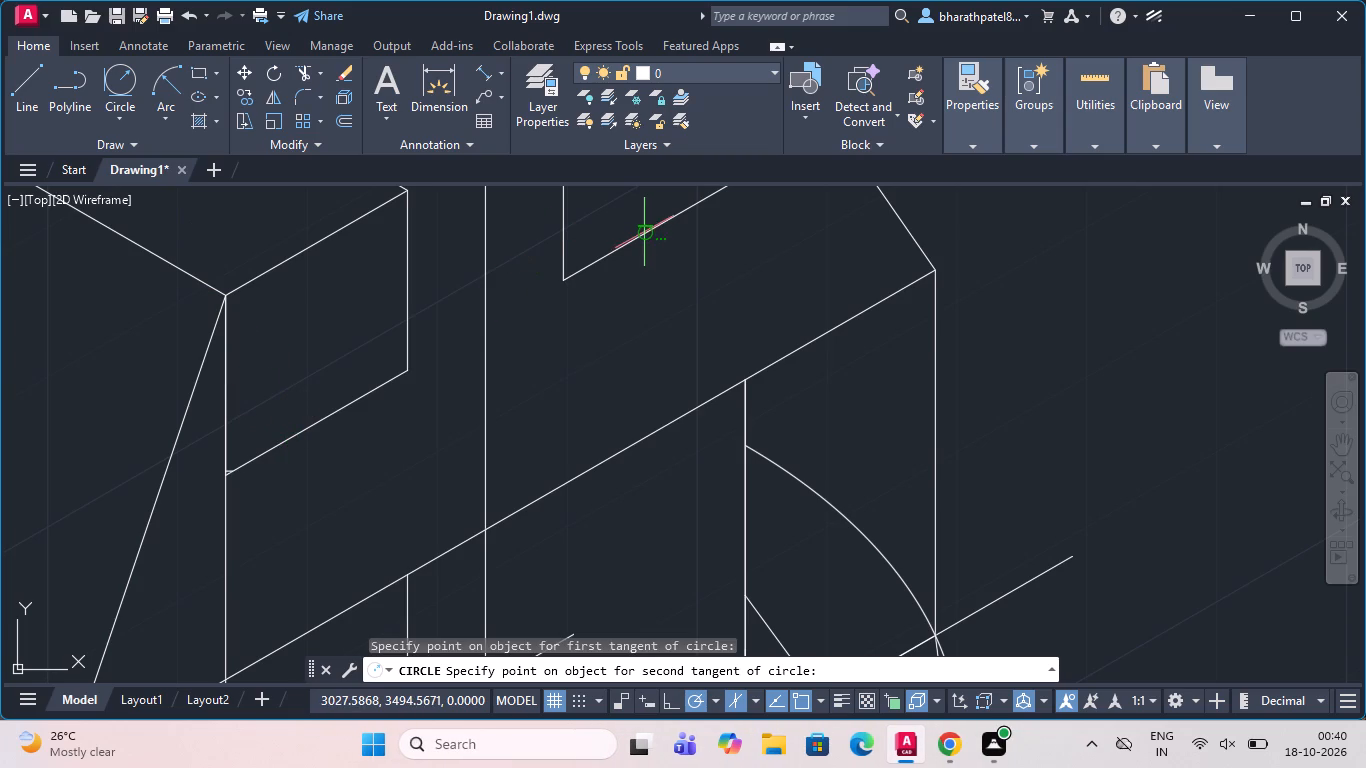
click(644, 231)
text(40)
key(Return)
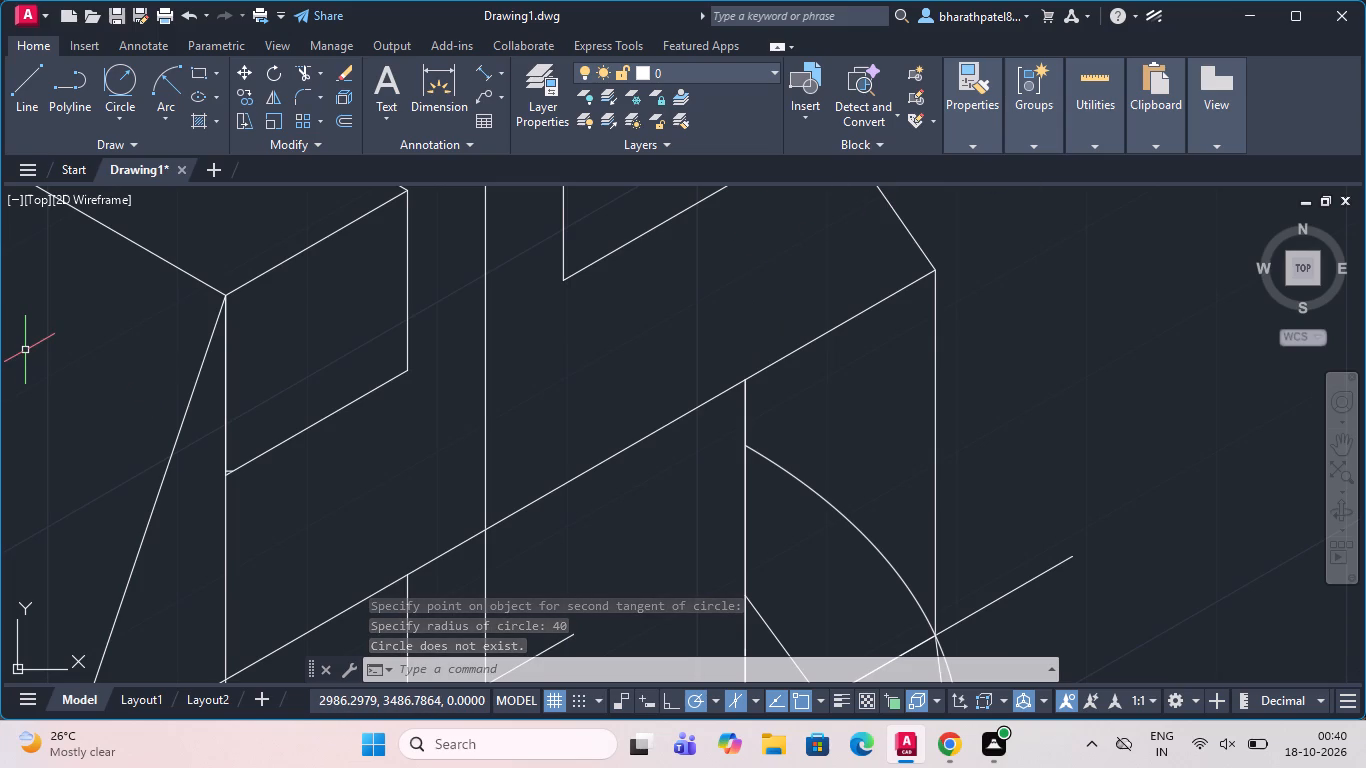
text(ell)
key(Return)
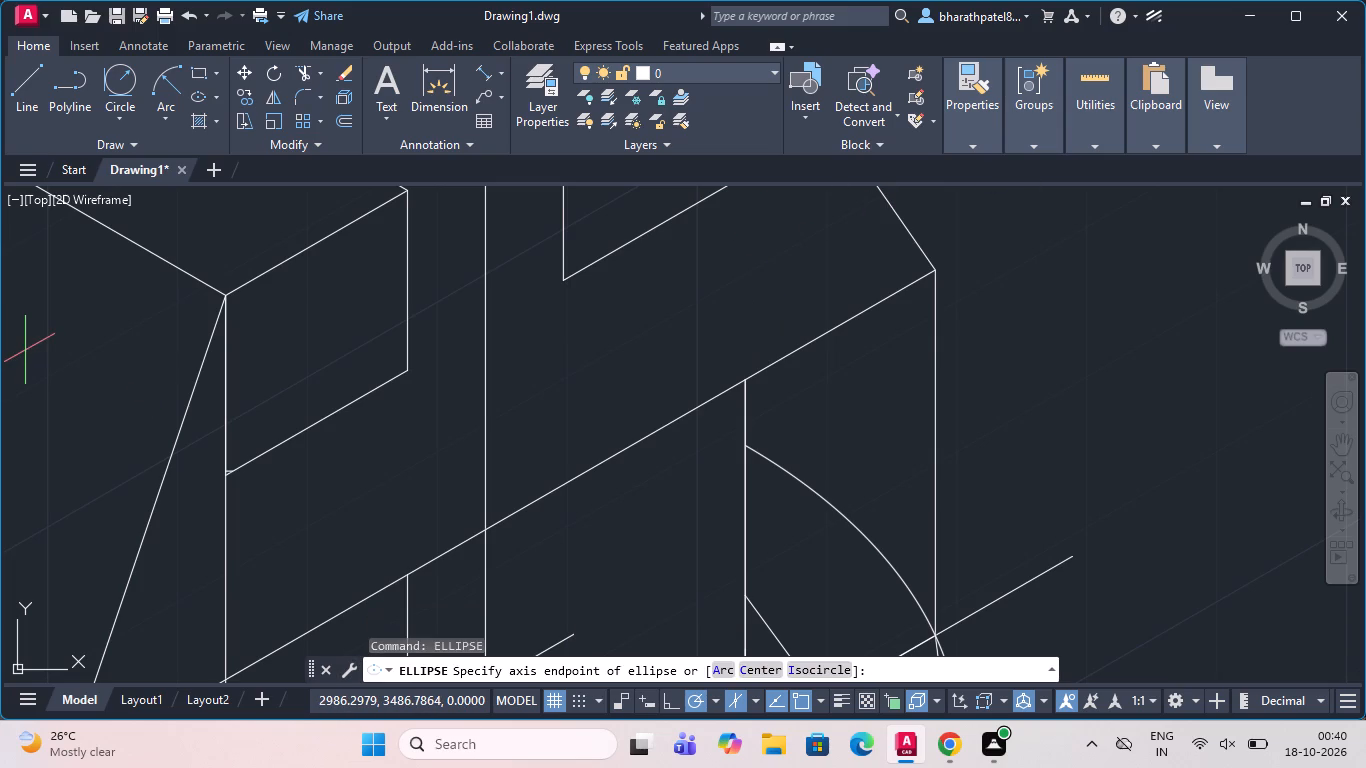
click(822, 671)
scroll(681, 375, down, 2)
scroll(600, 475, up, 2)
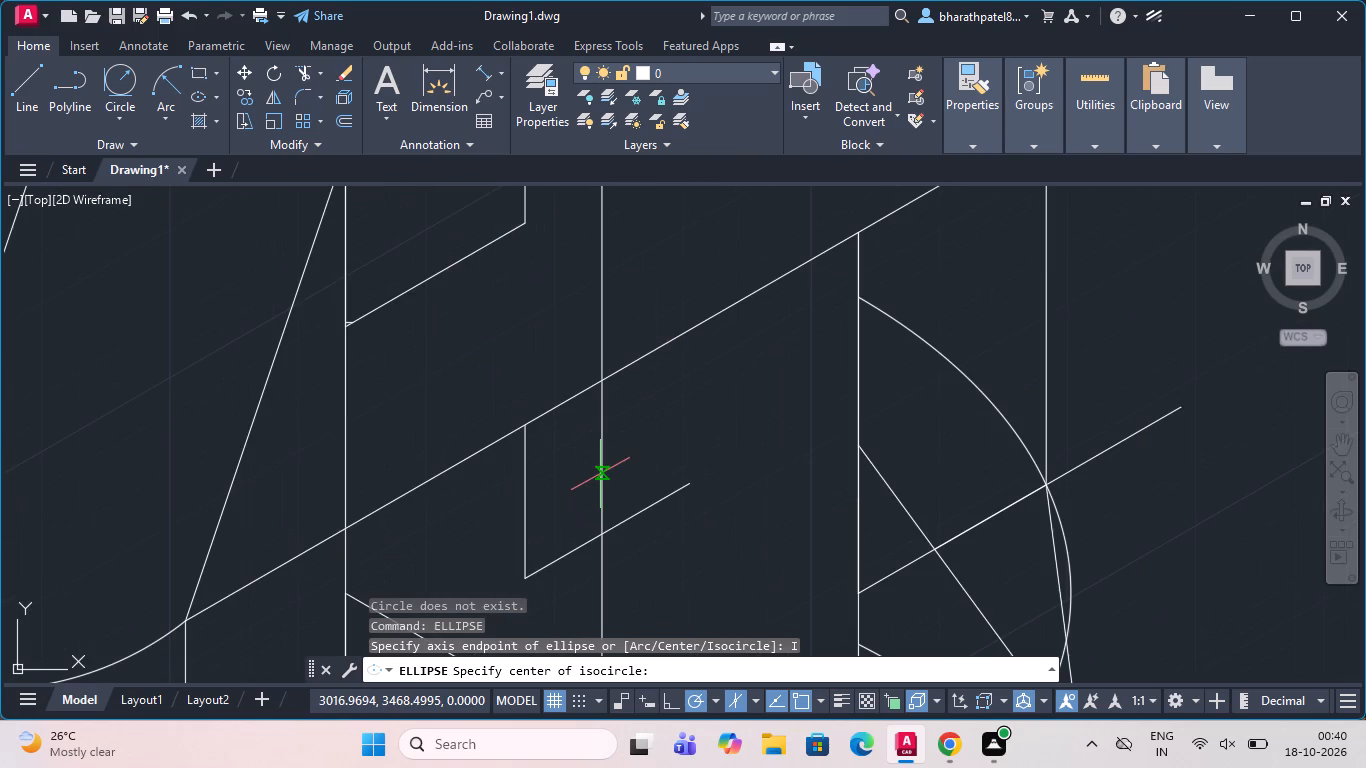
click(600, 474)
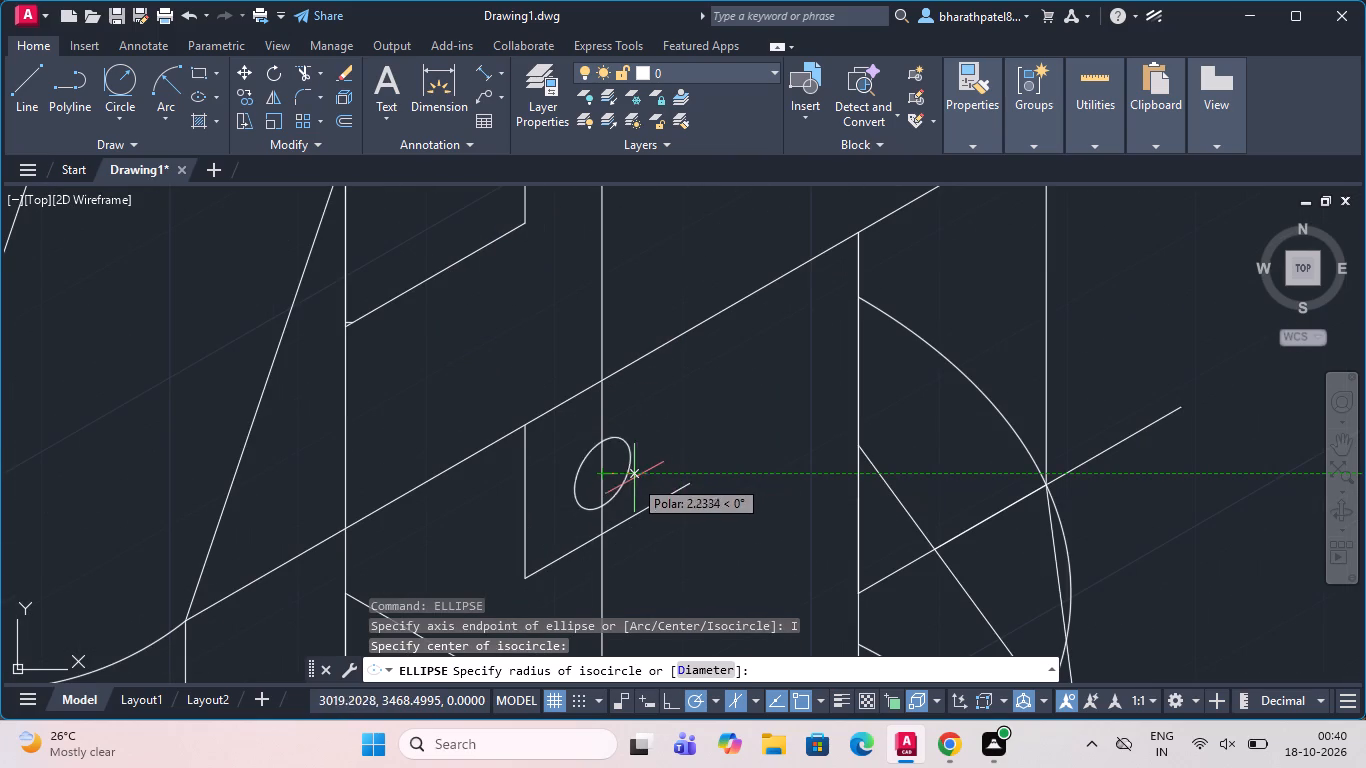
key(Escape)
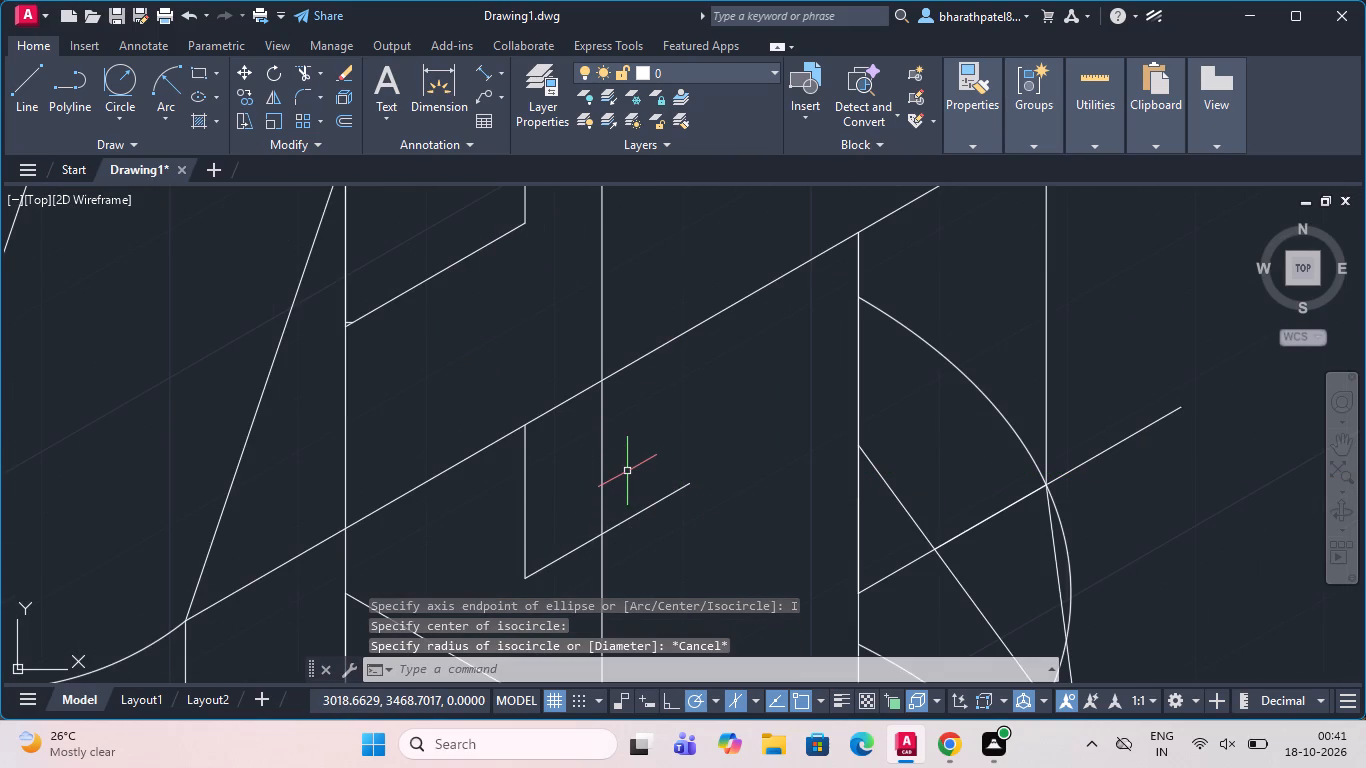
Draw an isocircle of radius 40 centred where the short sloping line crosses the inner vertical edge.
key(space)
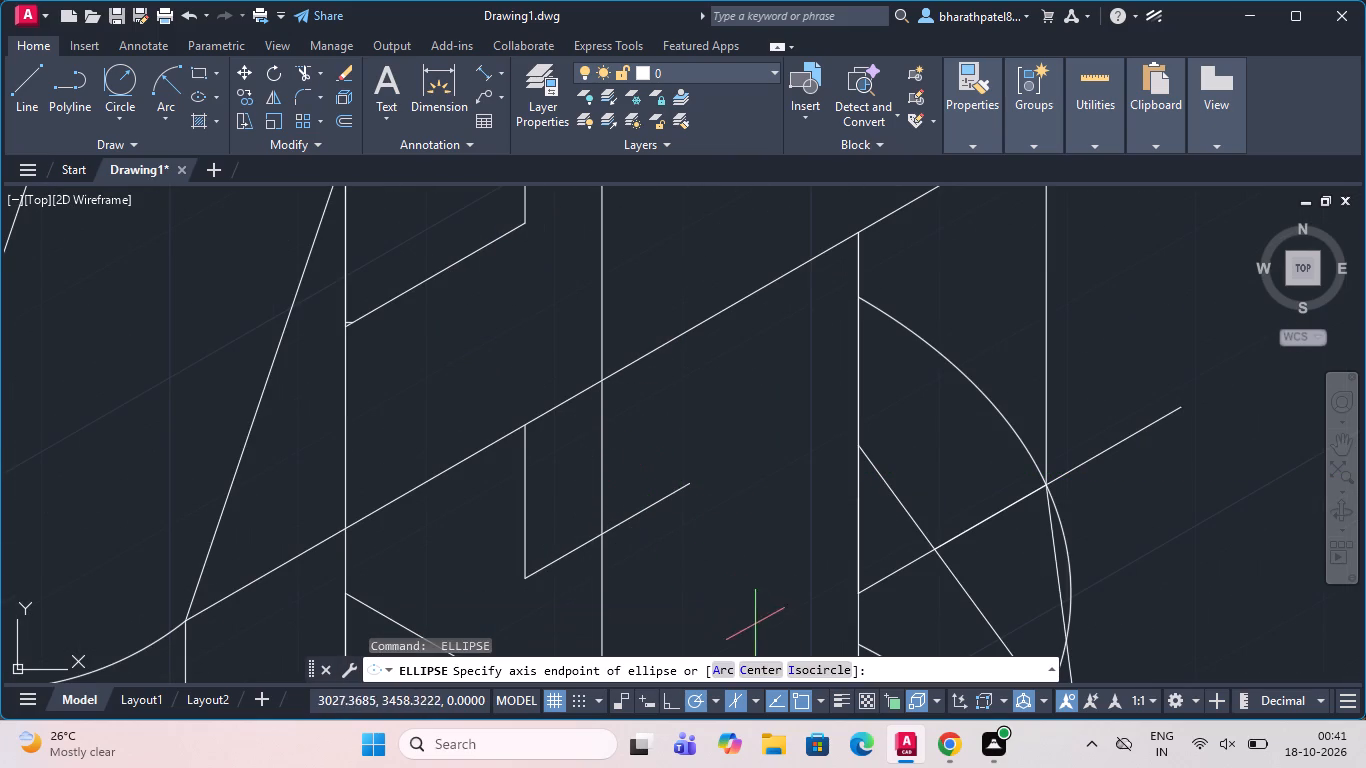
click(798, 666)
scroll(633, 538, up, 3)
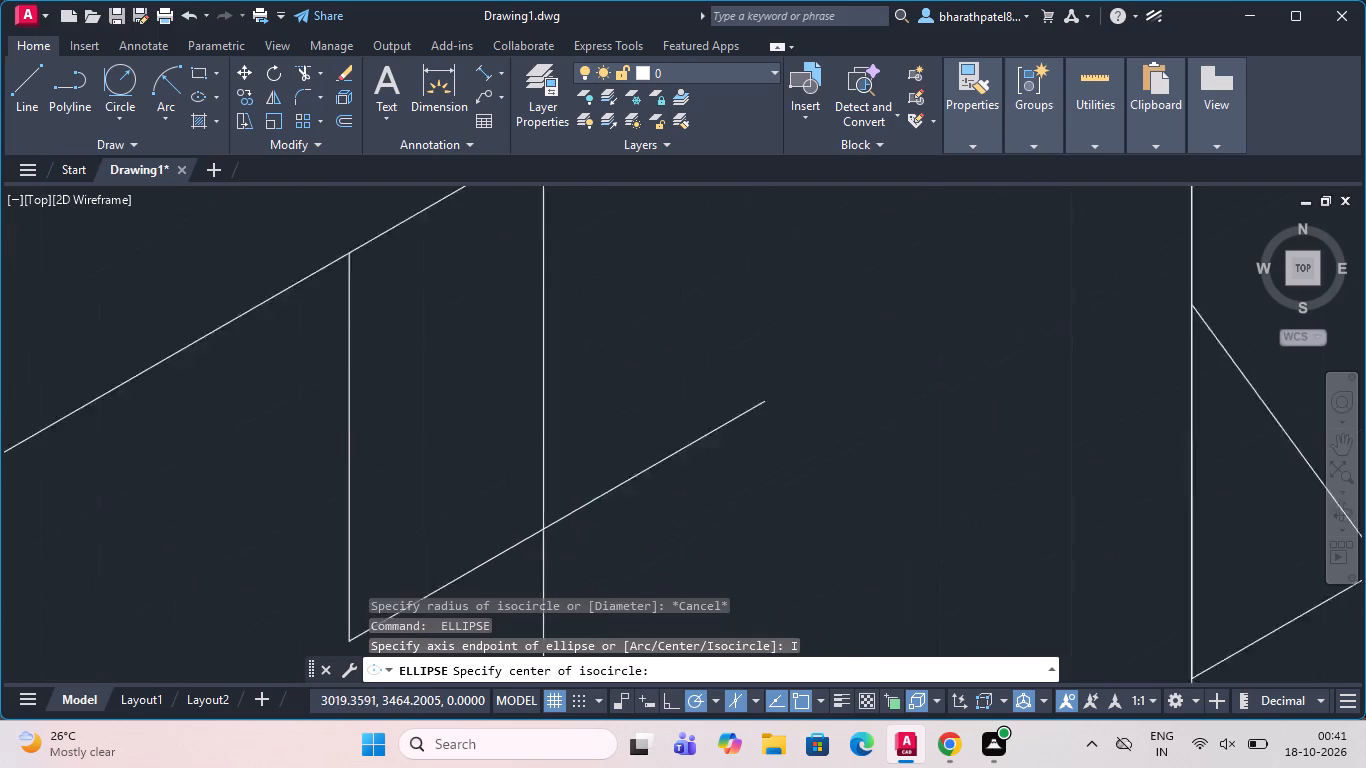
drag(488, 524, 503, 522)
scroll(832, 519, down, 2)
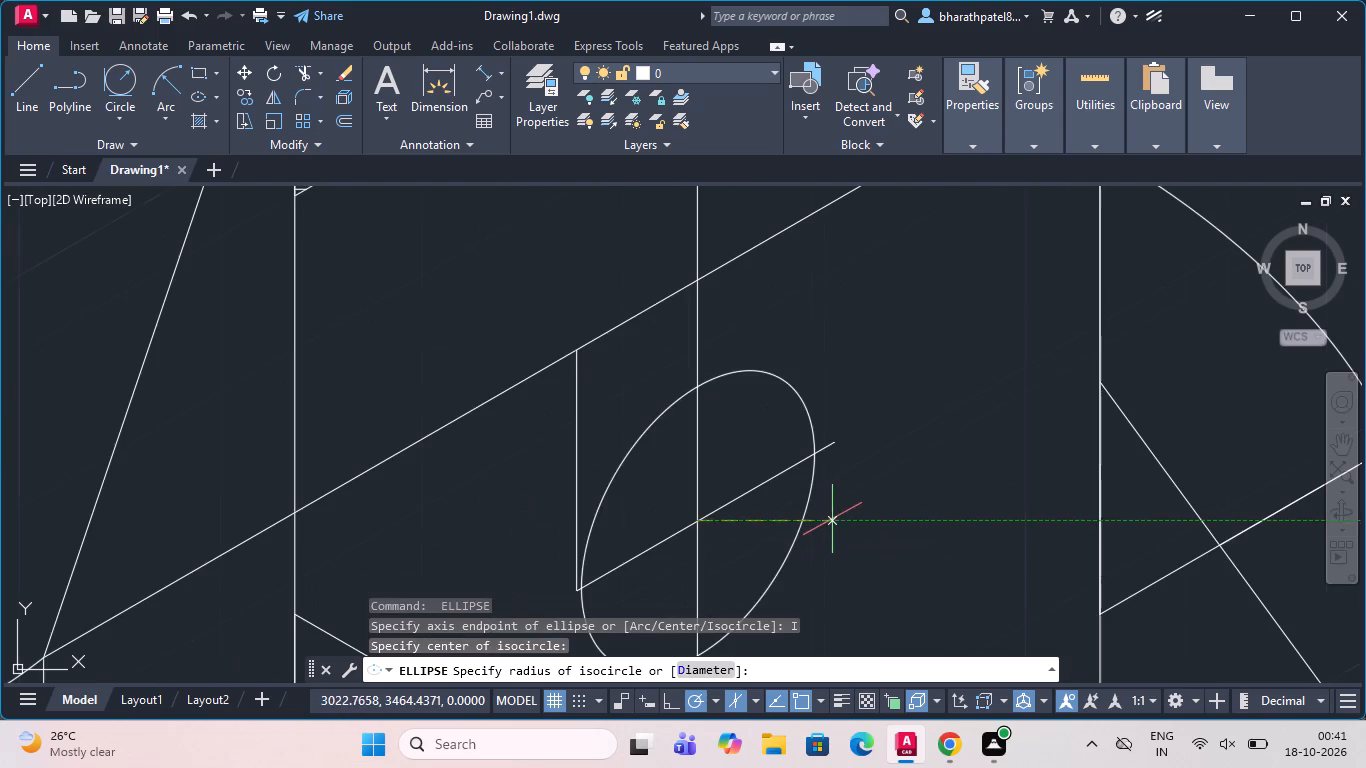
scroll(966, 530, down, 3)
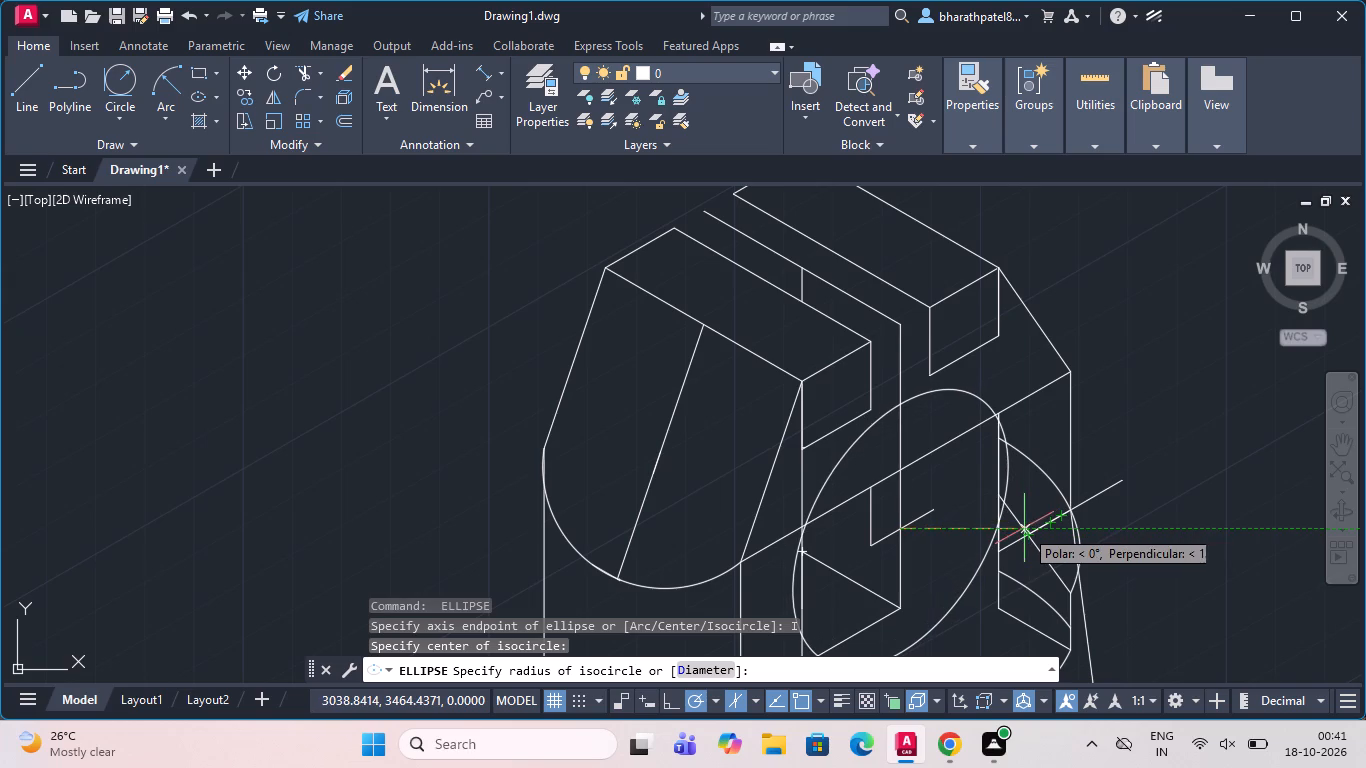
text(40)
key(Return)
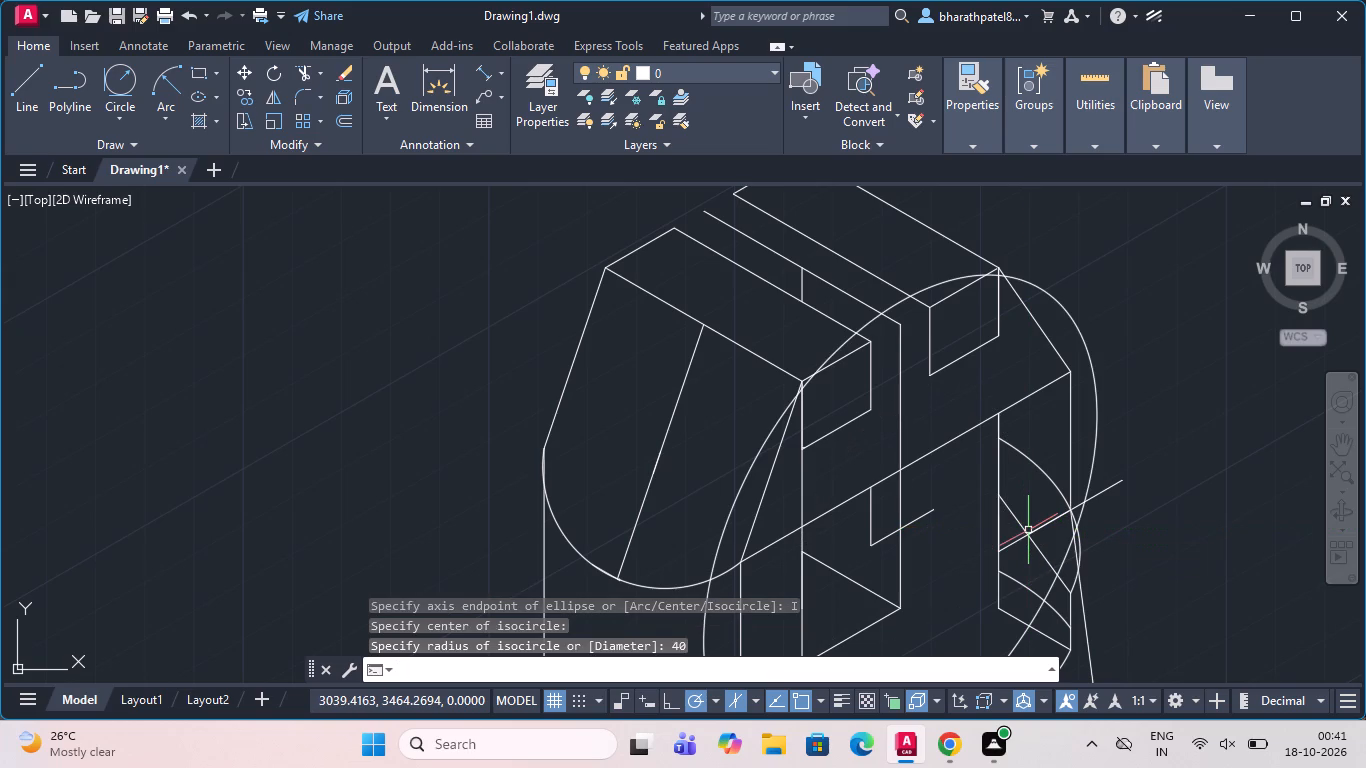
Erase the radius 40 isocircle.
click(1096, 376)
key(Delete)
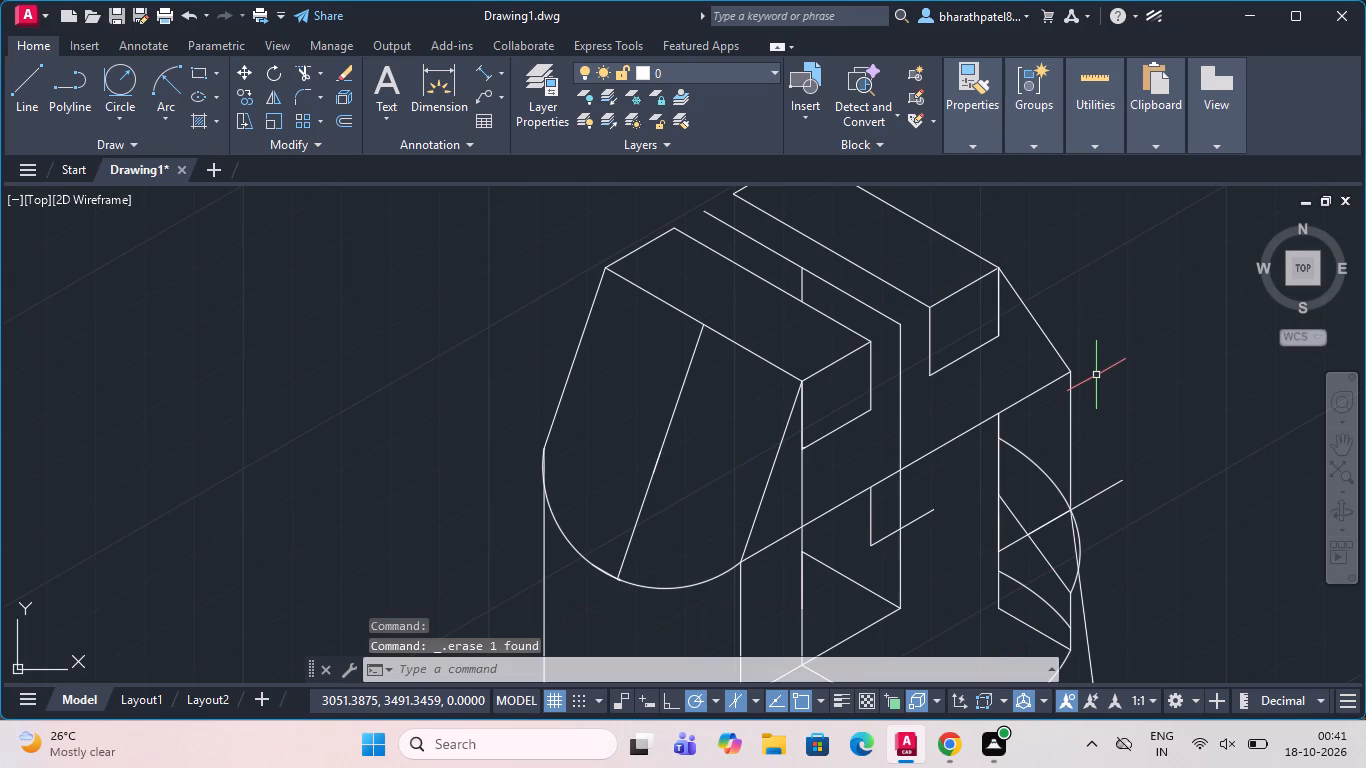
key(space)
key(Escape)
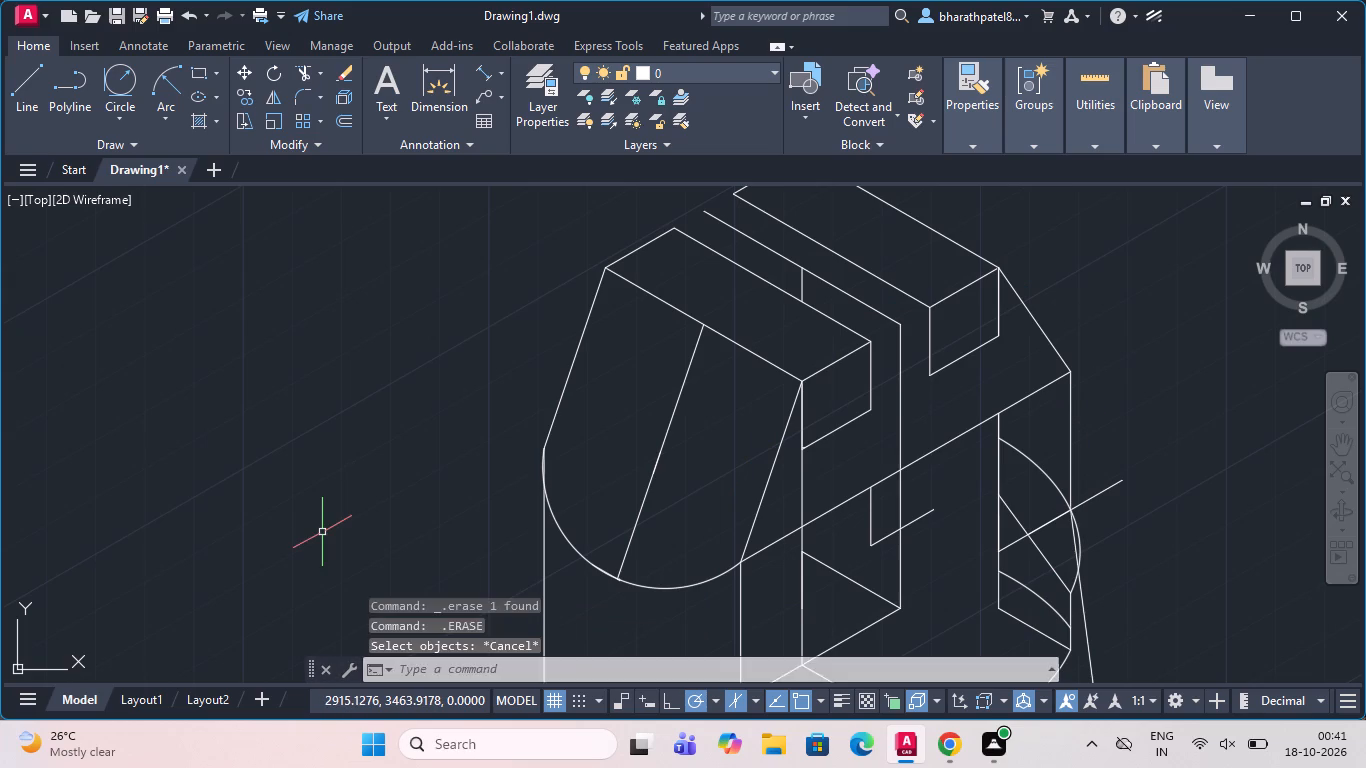
Draw an isocircle of radius 20 centred where the short sloping line crosses the inner vertical edge.
text(ell)
key(Return)
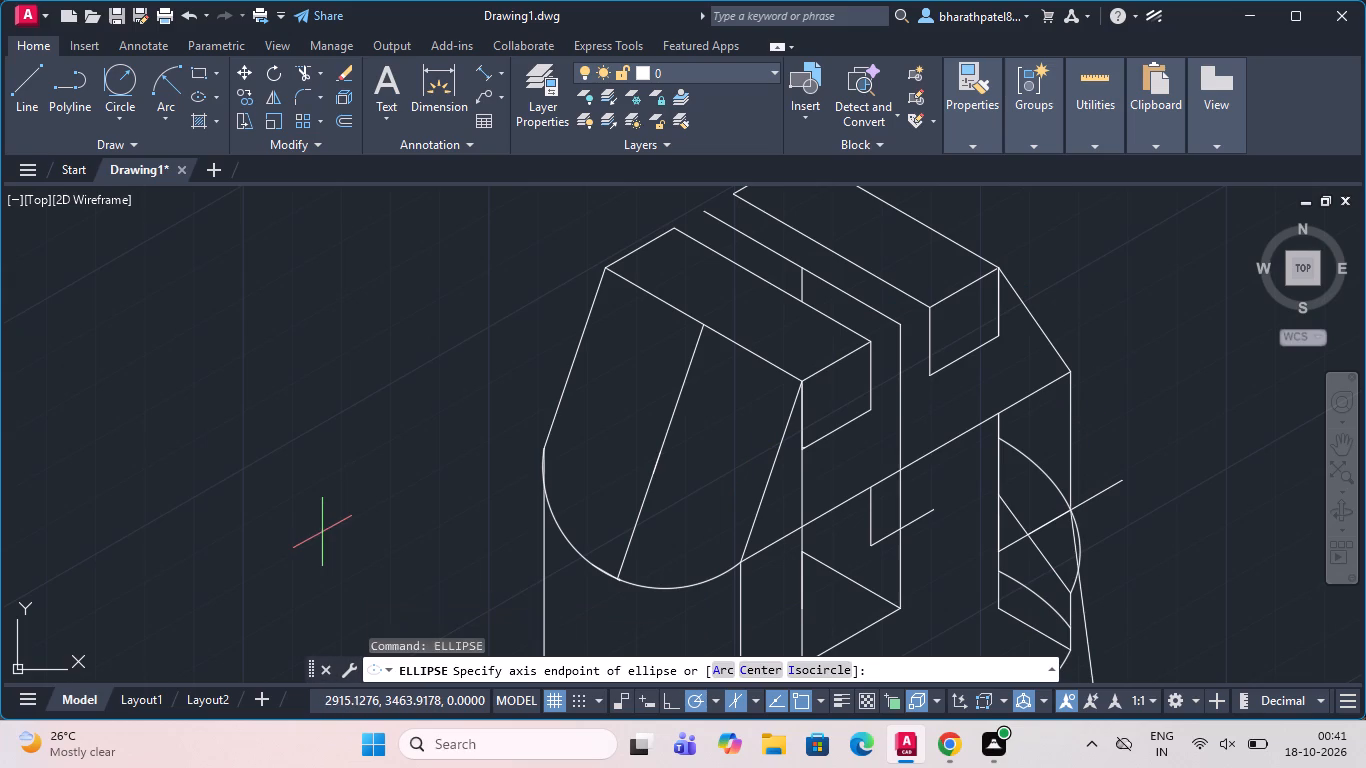
click(800, 670)
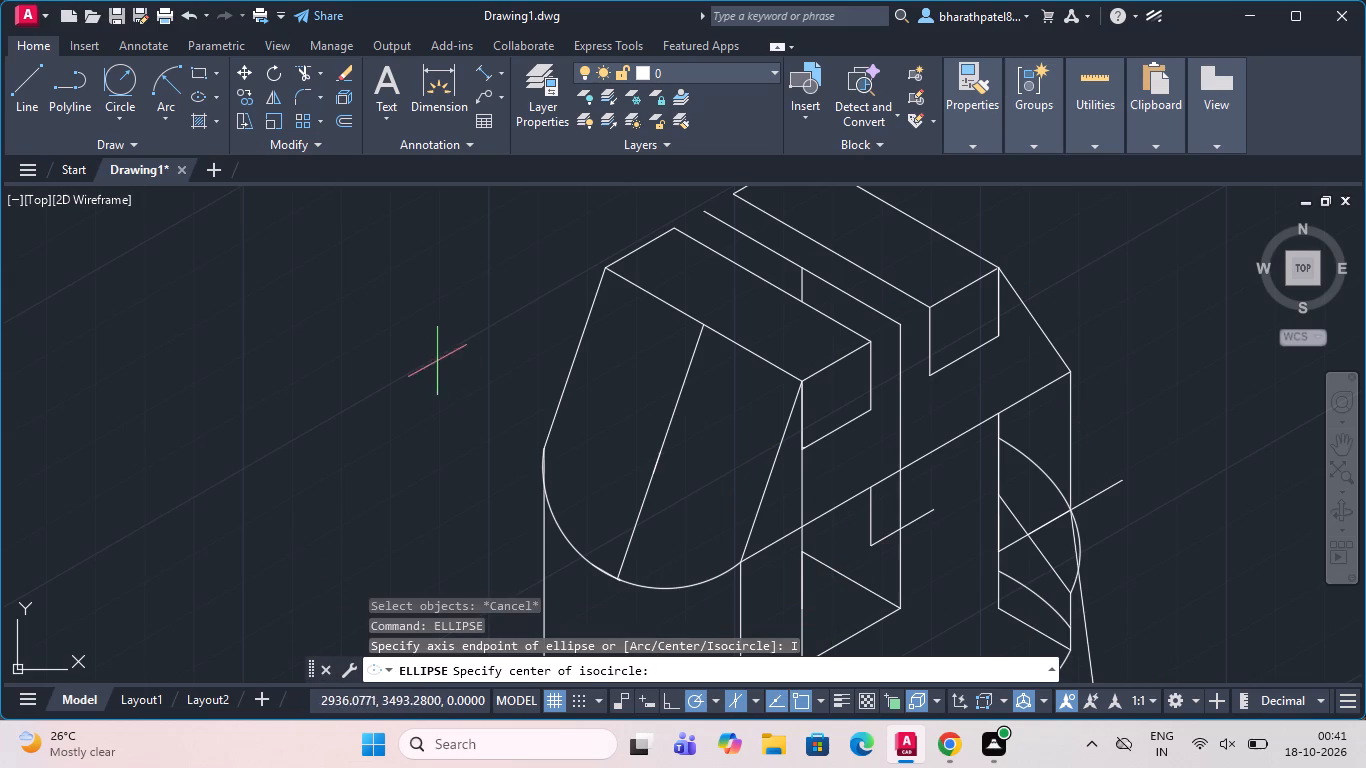
scroll(932, 530, up, 3)
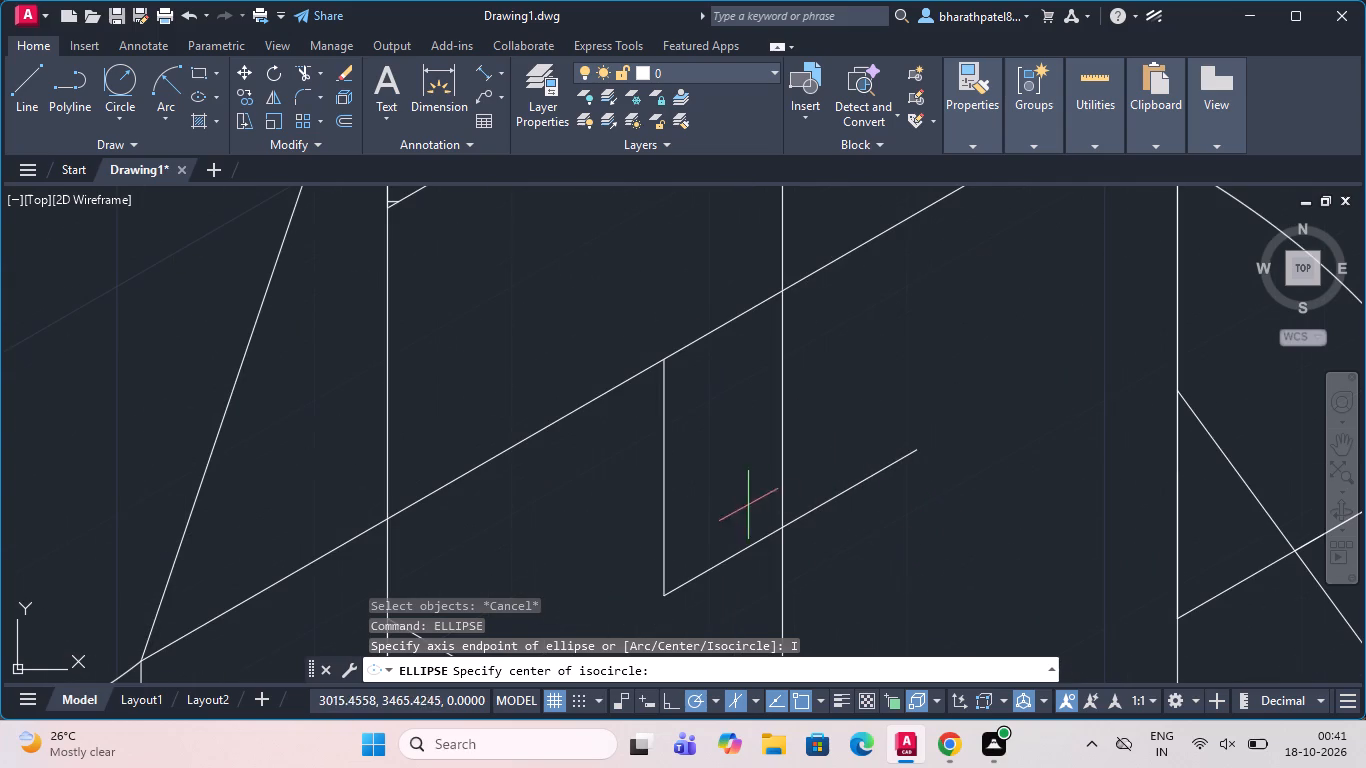
click(781, 523)
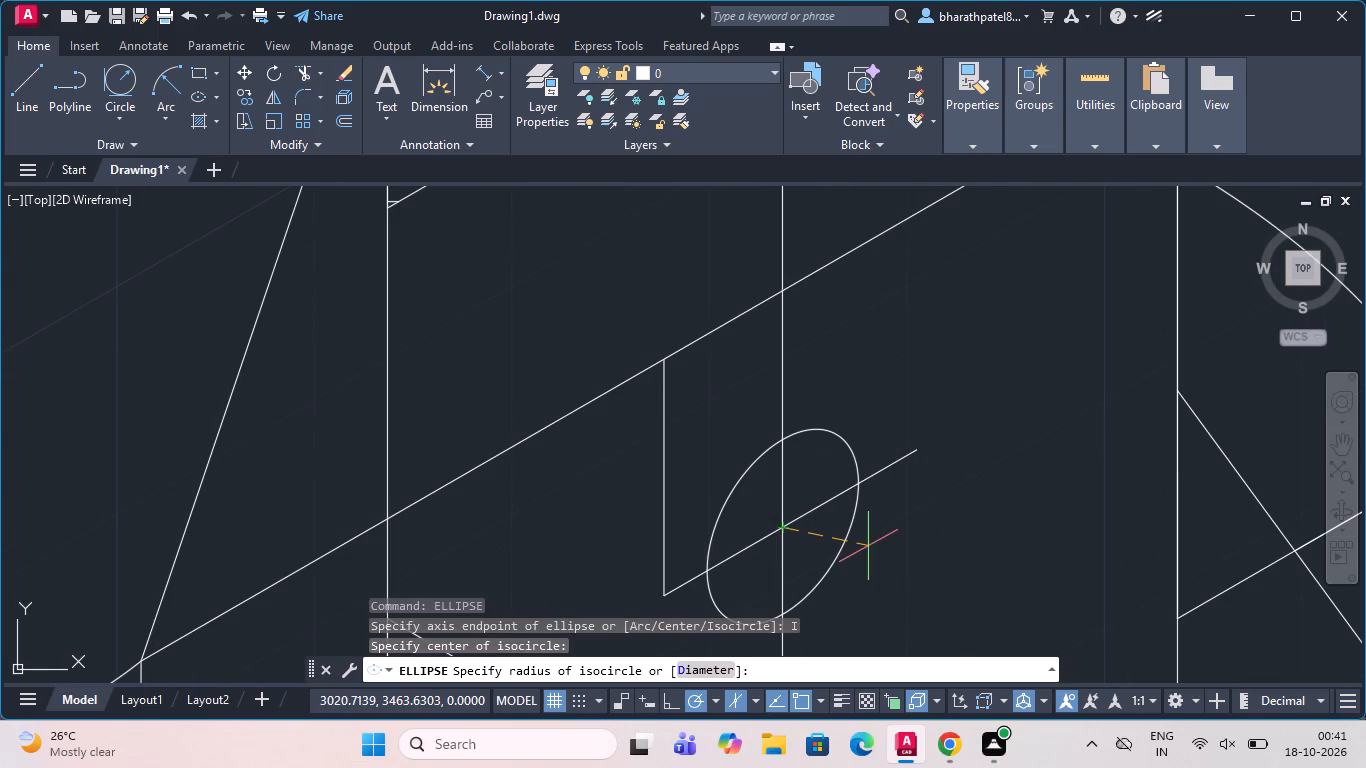
text(20)
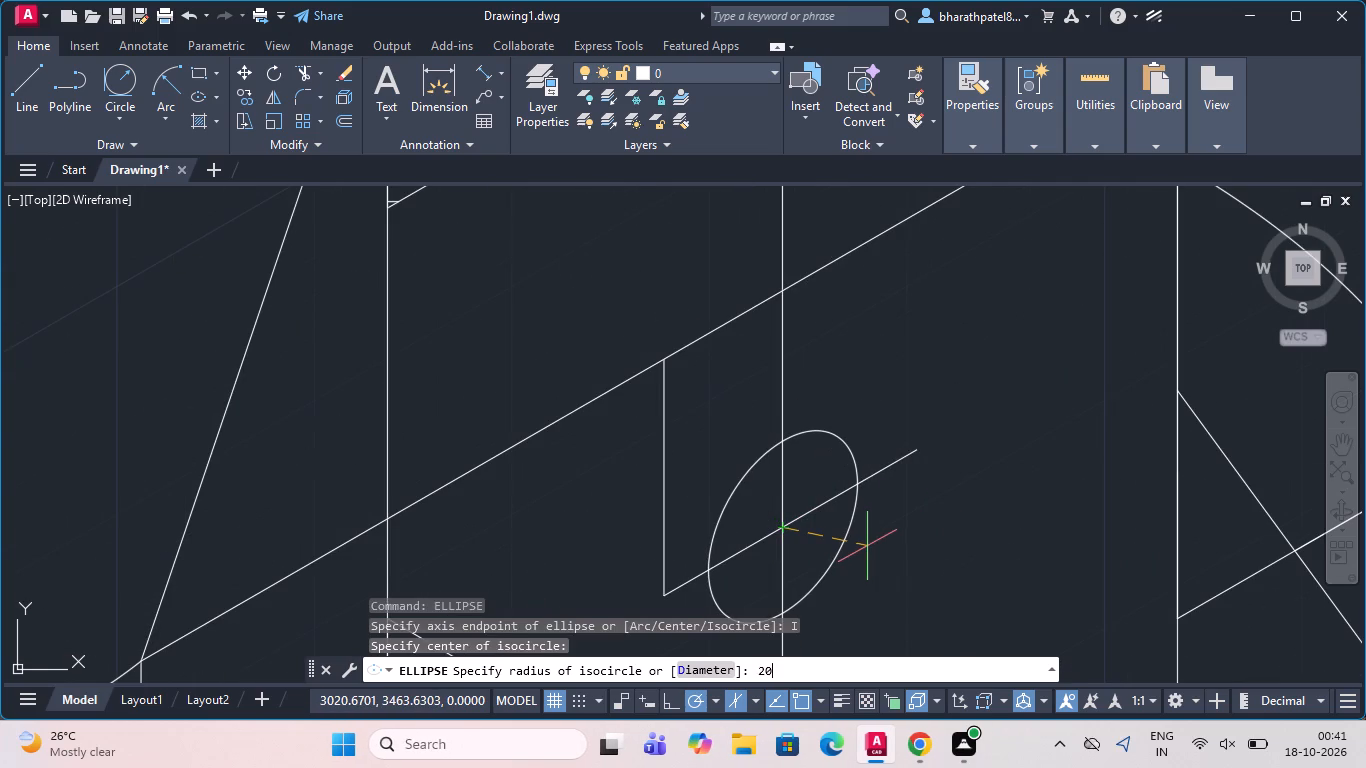
key(Return)
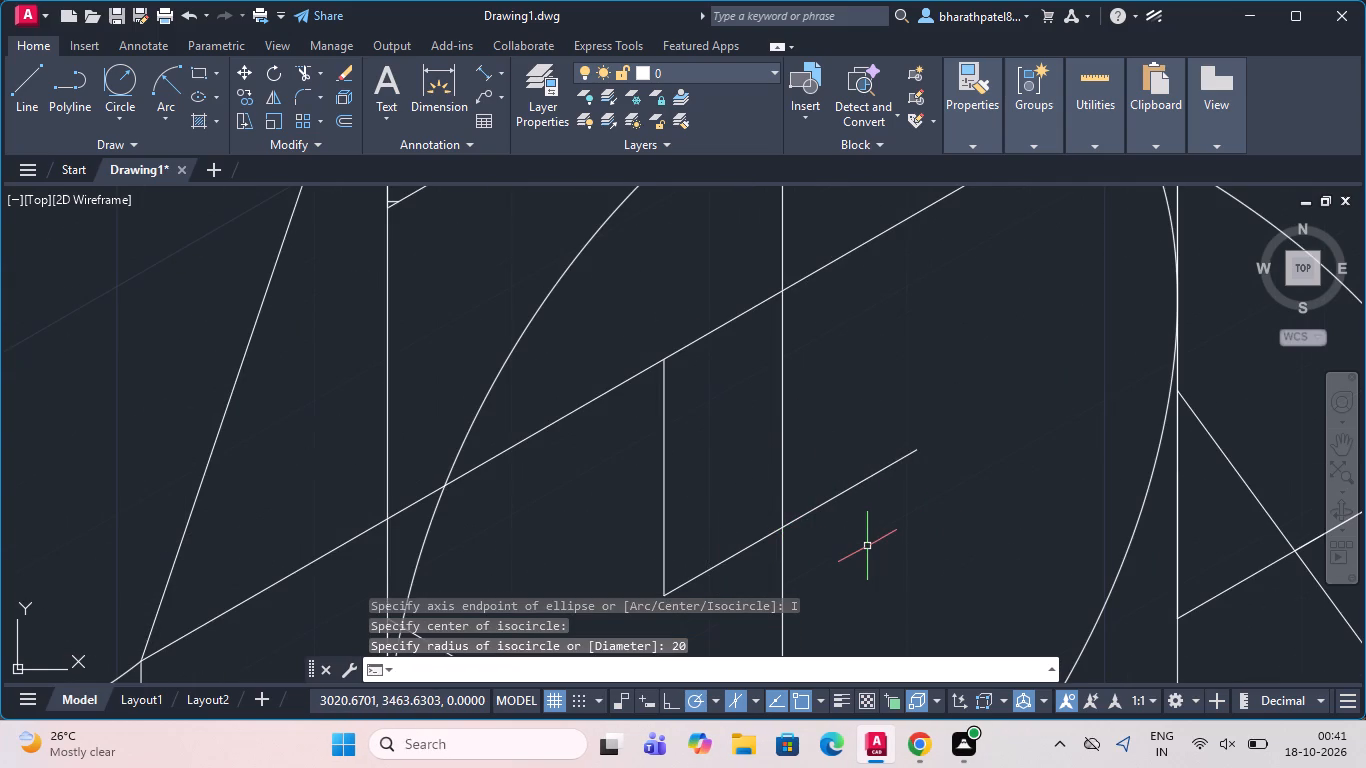
Move the radius 20 isocircle by its centre up along the inner vertical edge to meet the lower corners of both upper notches.
scroll(620, 255, down, 4)
scroll(637, 216, up, 3)
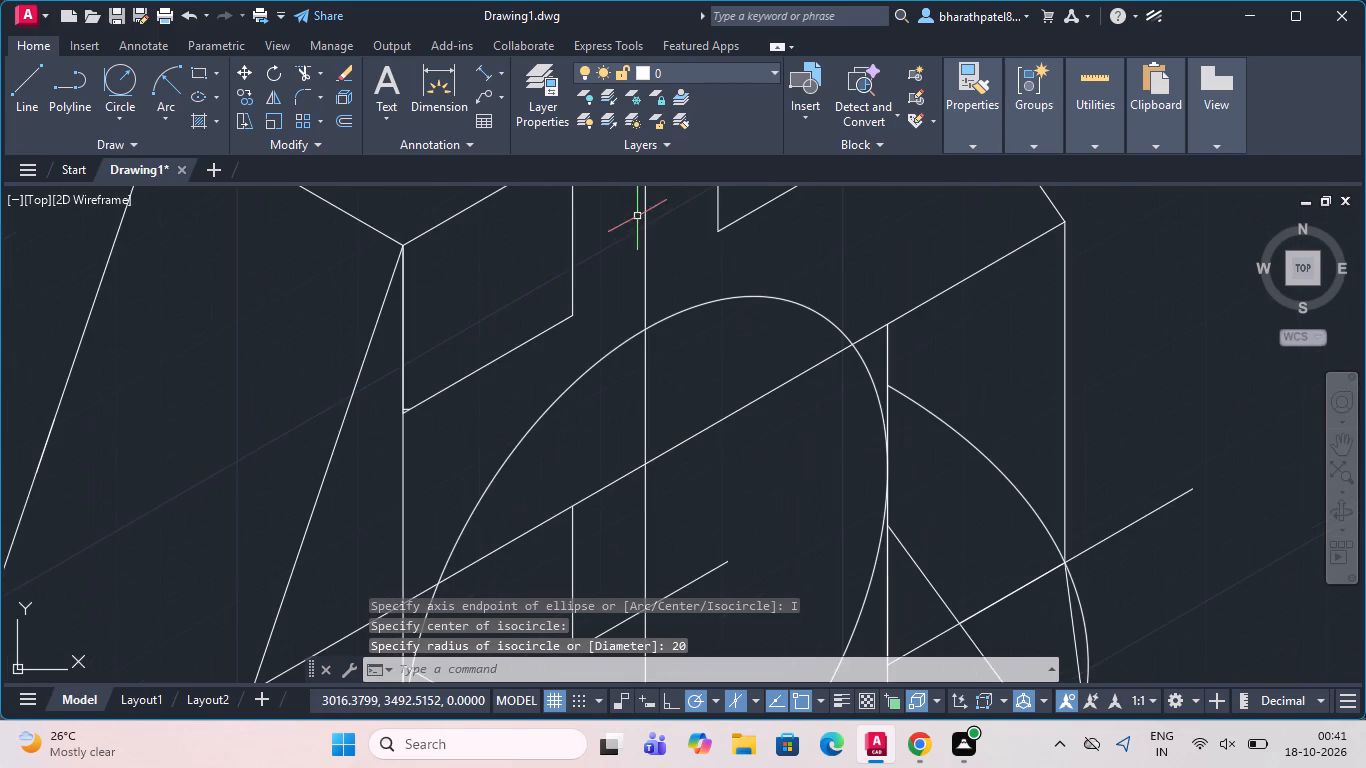
click(663, 319)
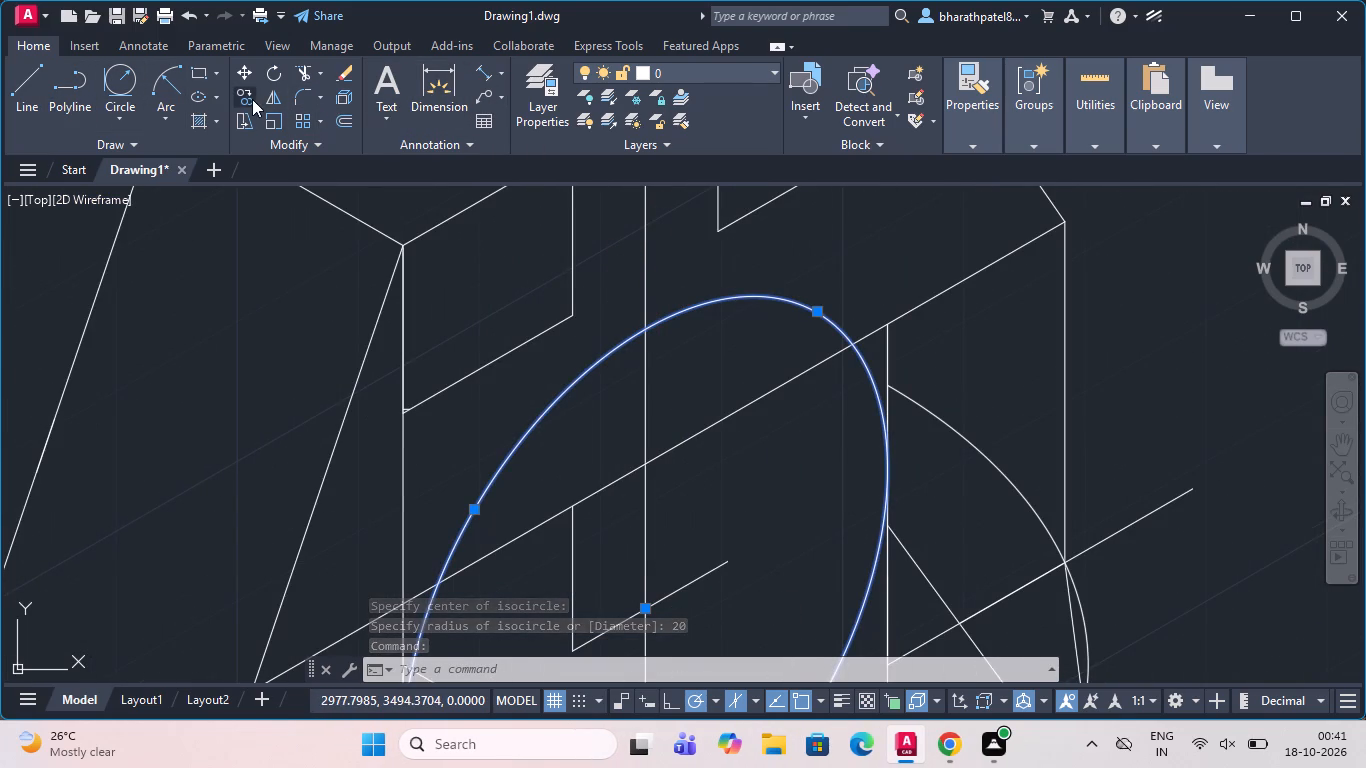
click(242, 69)
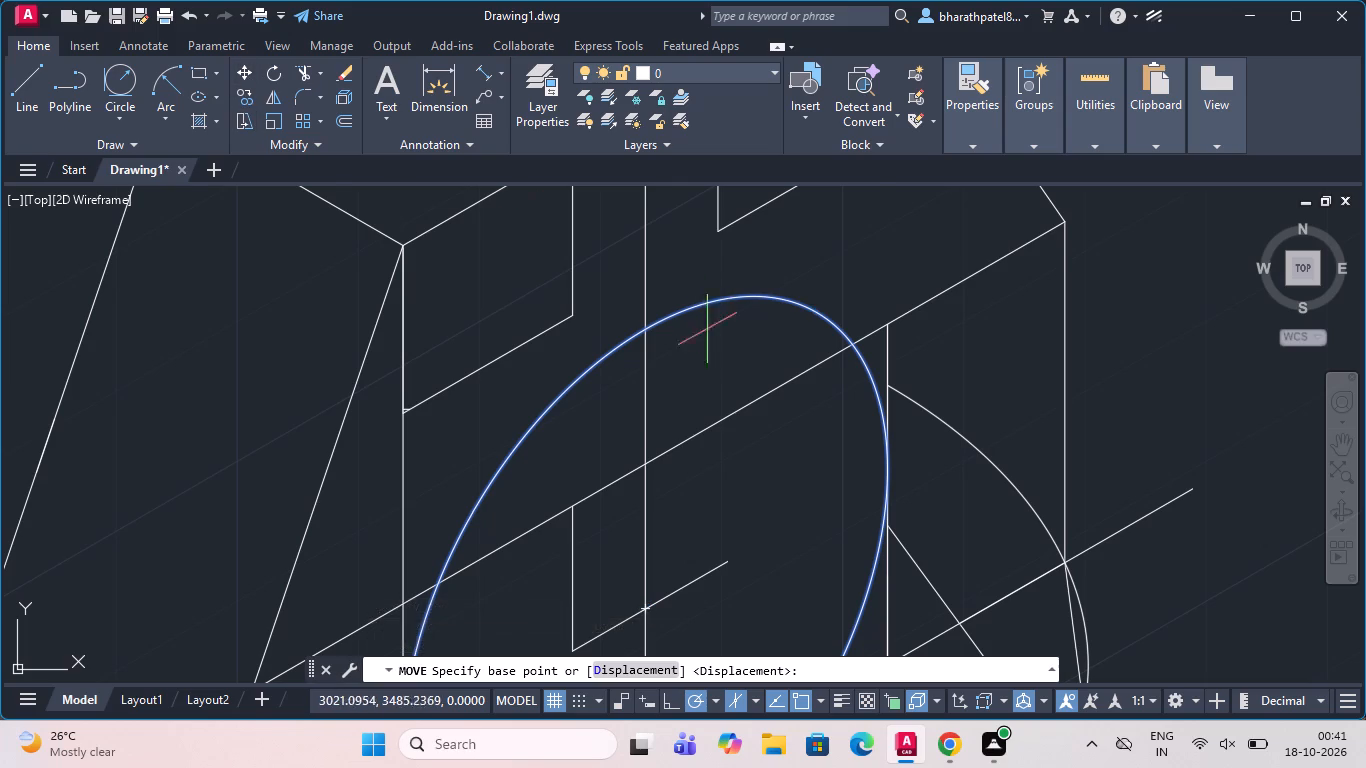
scroll(714, 351, down, 1)
click(668, 515)
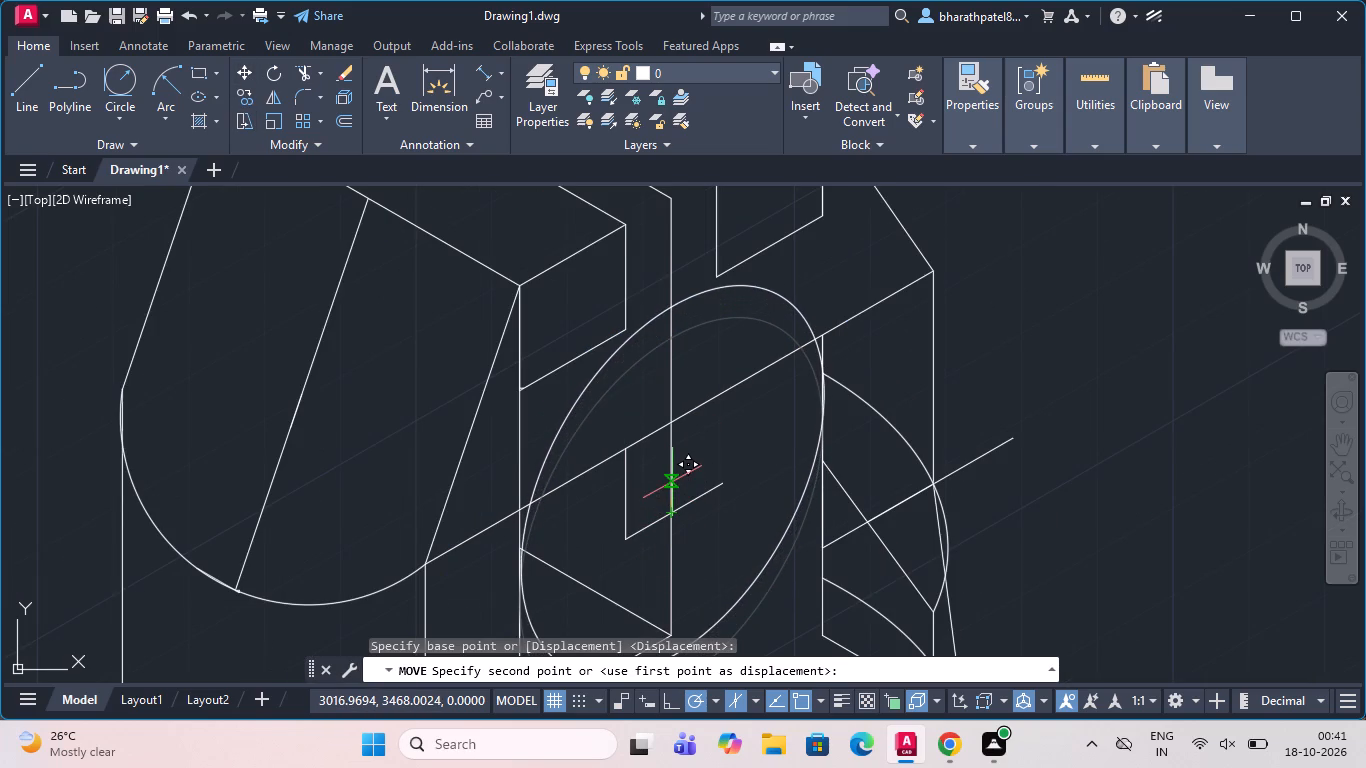
scroll(663, 355, up, 3)
scroll(663, 356, down, 4)
scroll(653, 262, up, 2)
scroll(677, 580, down, 2)
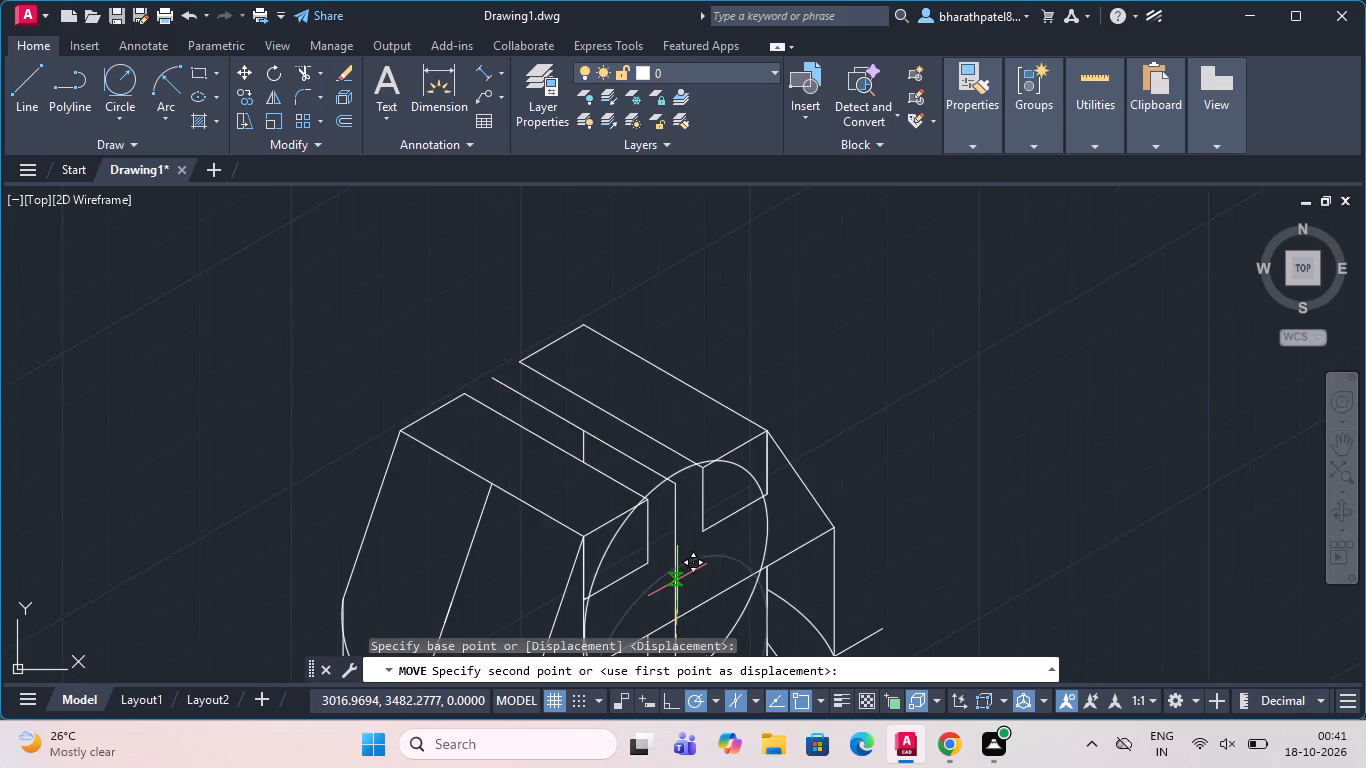
scroll(696, 429, down, 2)
scroll(683, 517, up, 3)
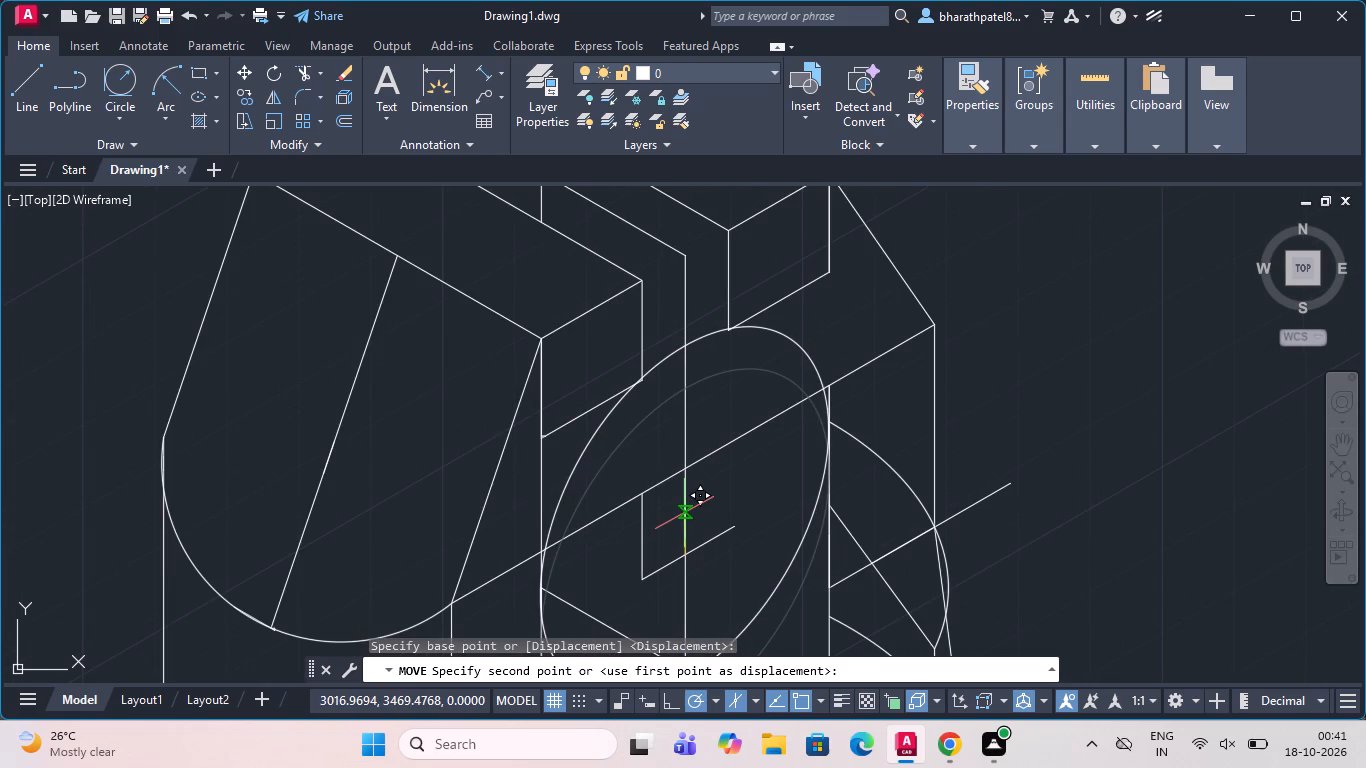
click(684, 515)
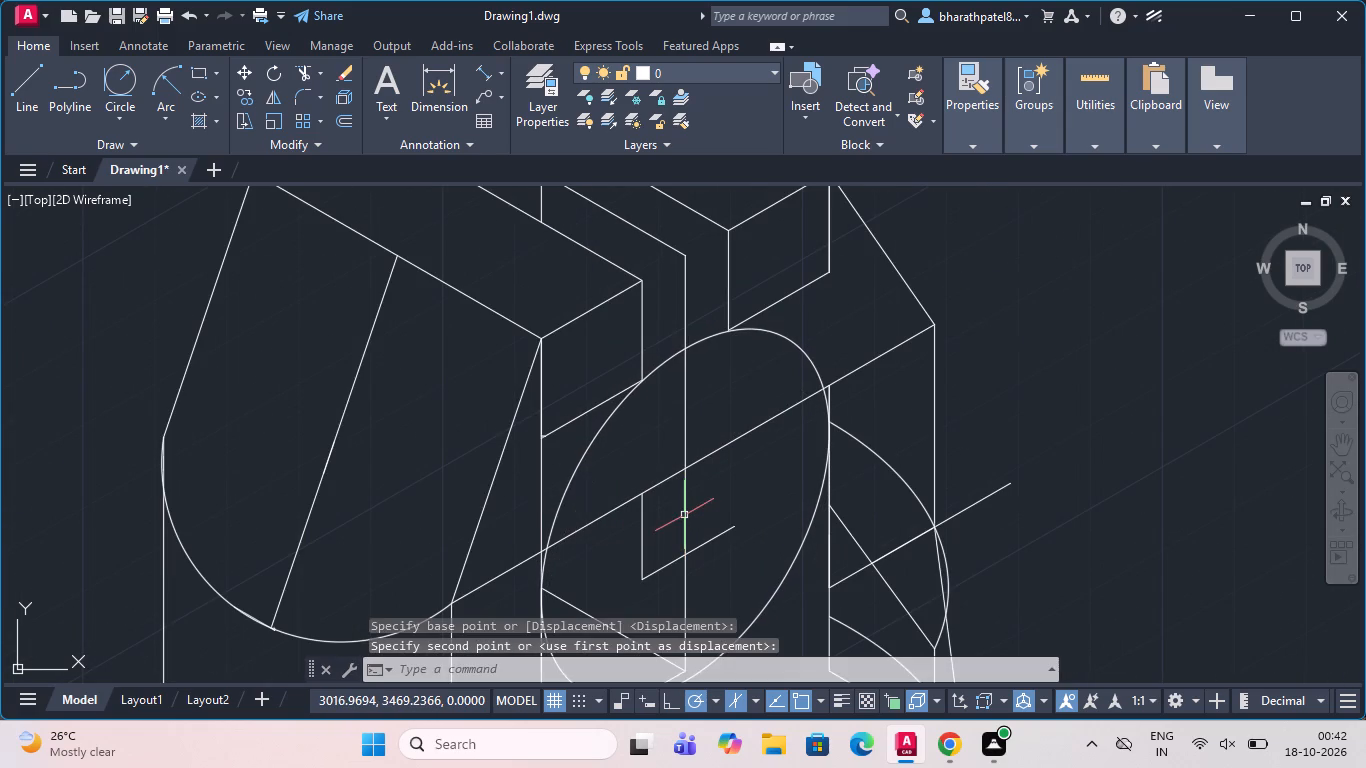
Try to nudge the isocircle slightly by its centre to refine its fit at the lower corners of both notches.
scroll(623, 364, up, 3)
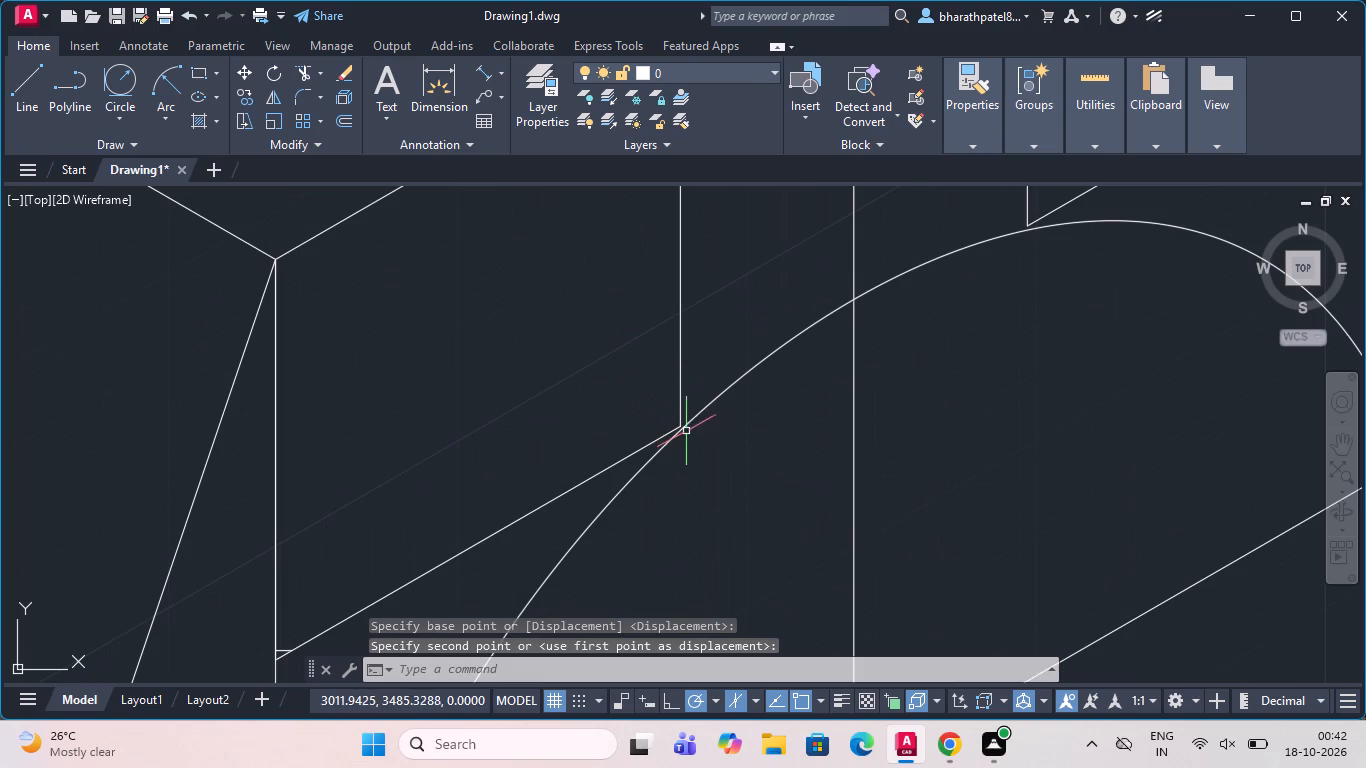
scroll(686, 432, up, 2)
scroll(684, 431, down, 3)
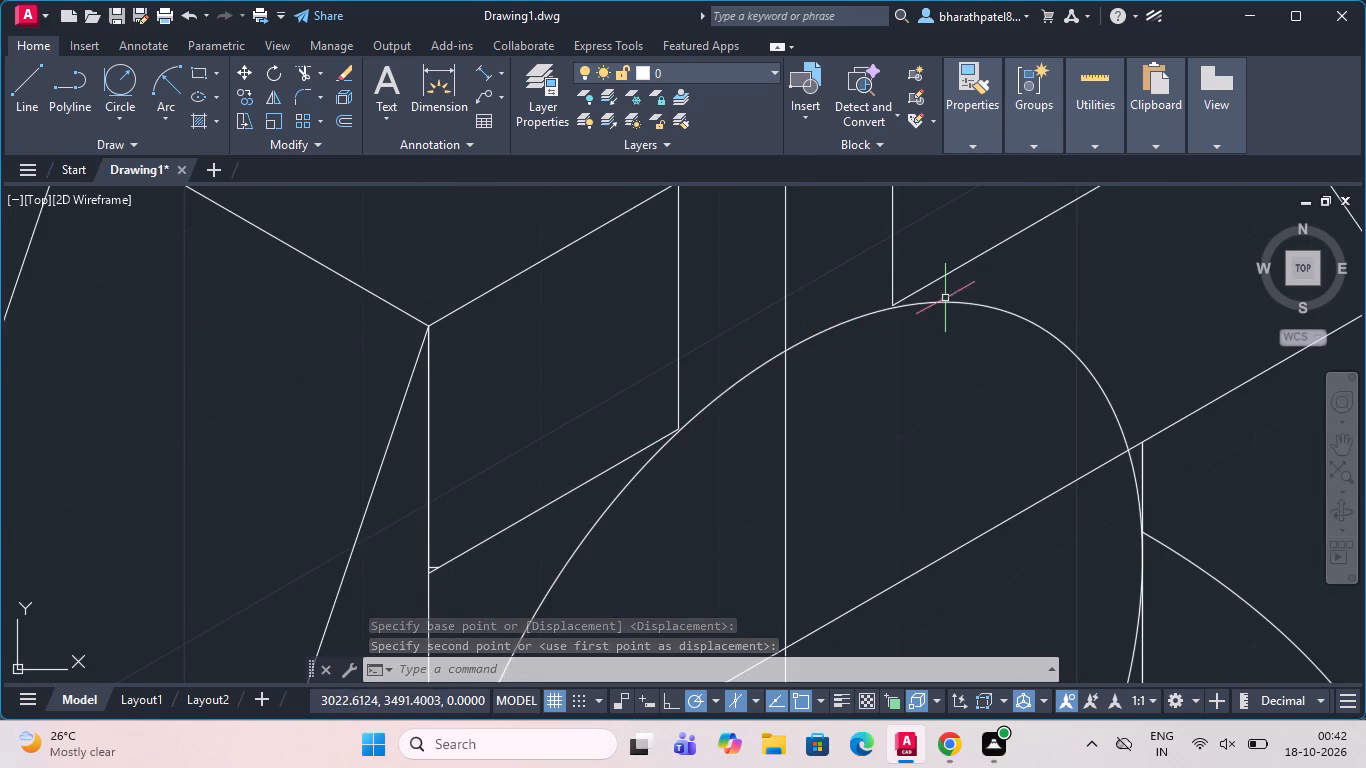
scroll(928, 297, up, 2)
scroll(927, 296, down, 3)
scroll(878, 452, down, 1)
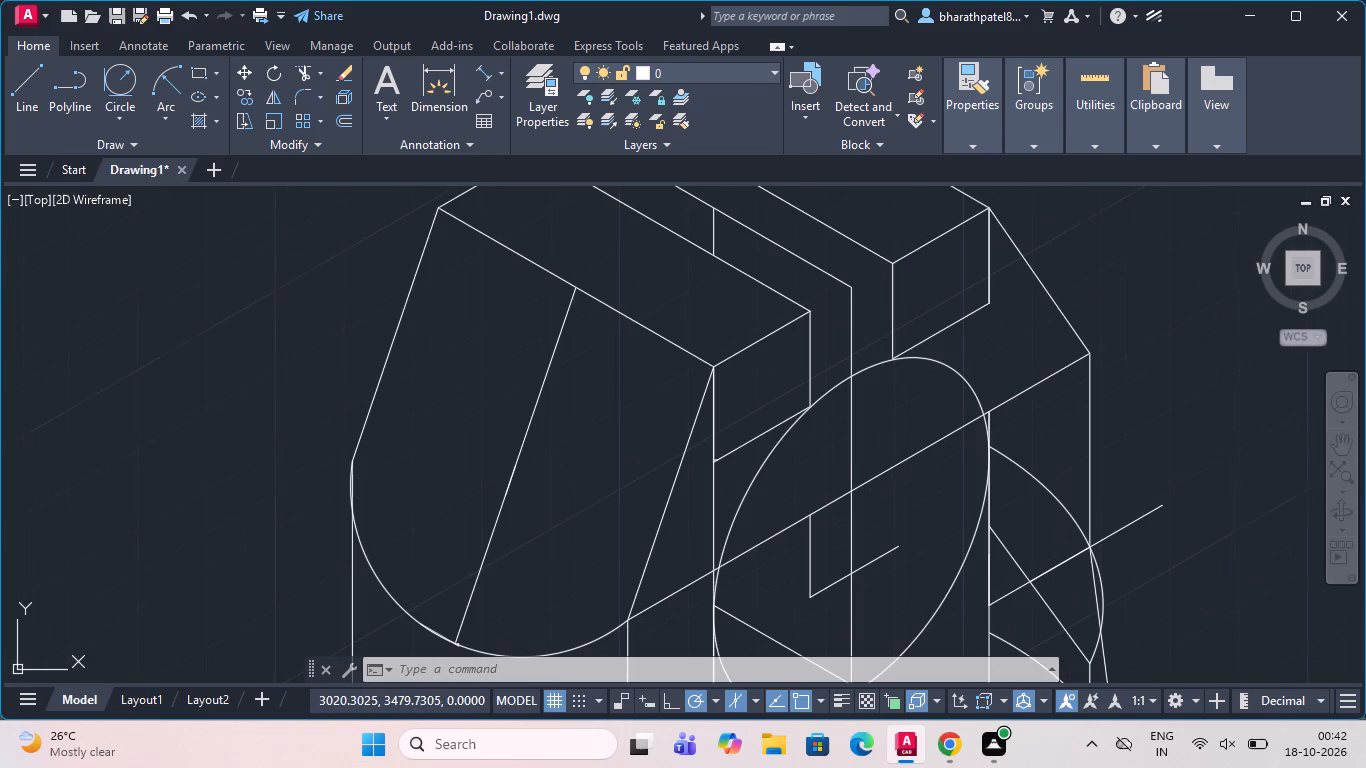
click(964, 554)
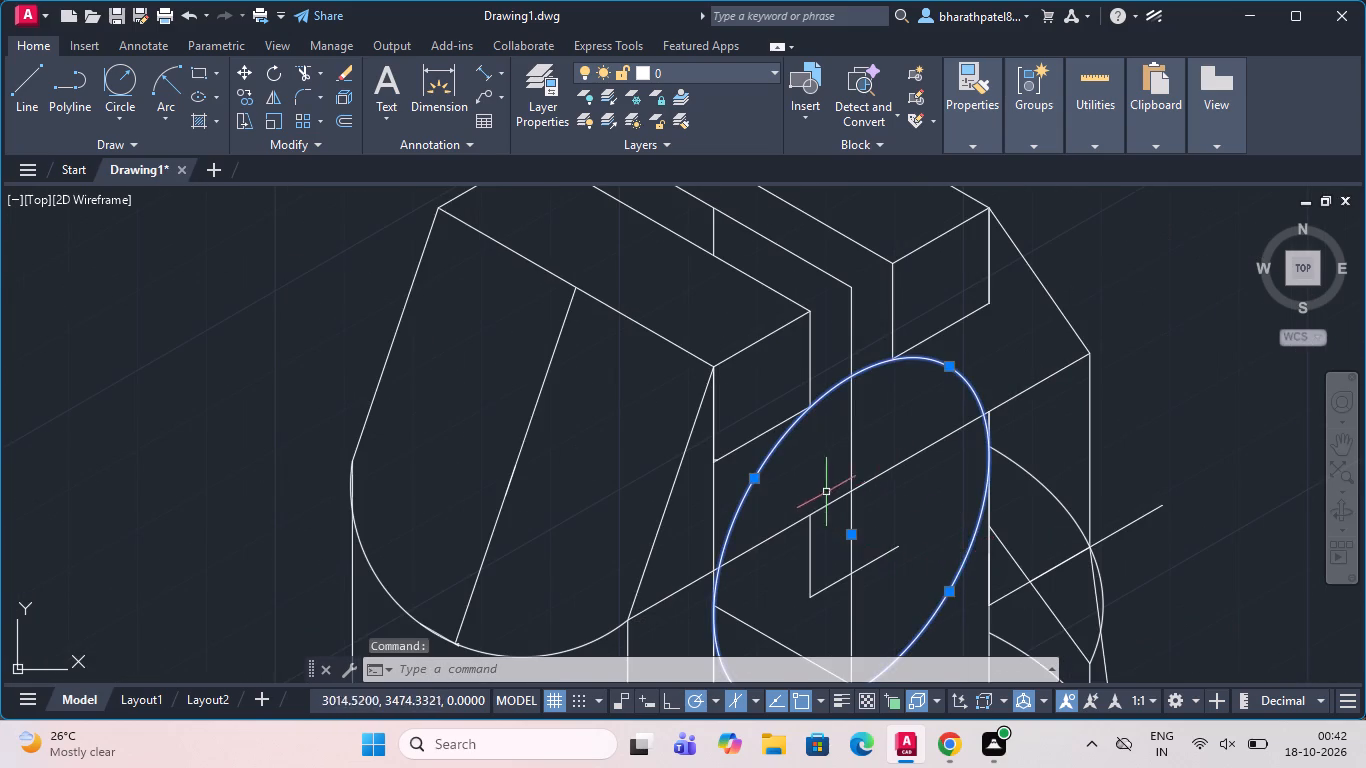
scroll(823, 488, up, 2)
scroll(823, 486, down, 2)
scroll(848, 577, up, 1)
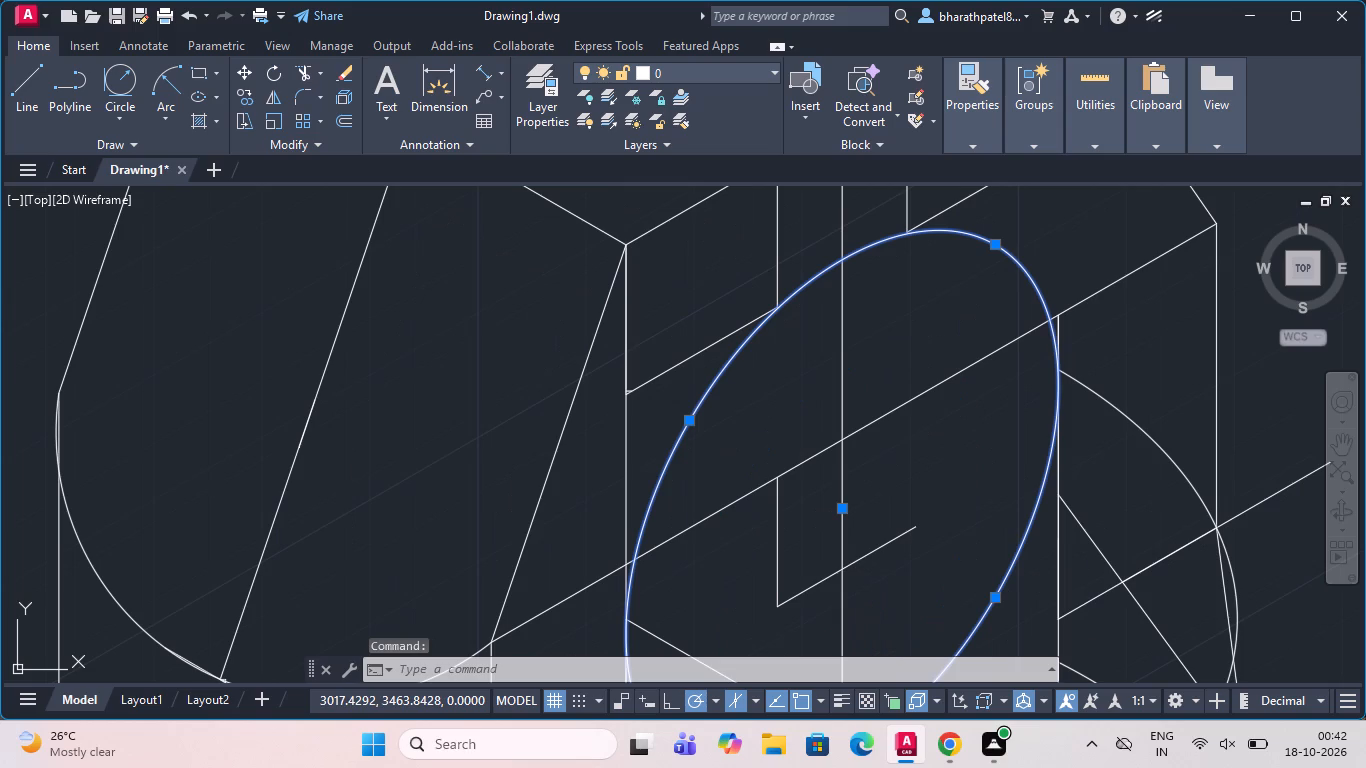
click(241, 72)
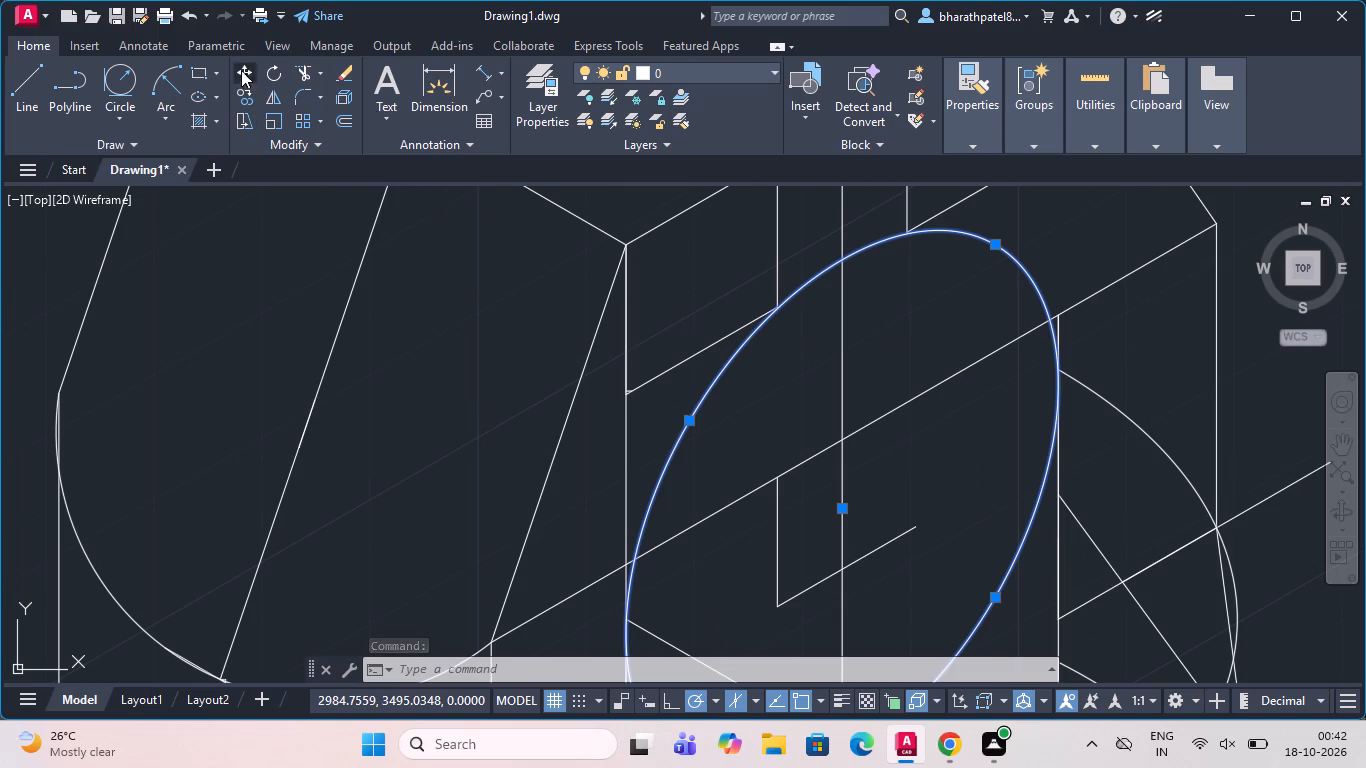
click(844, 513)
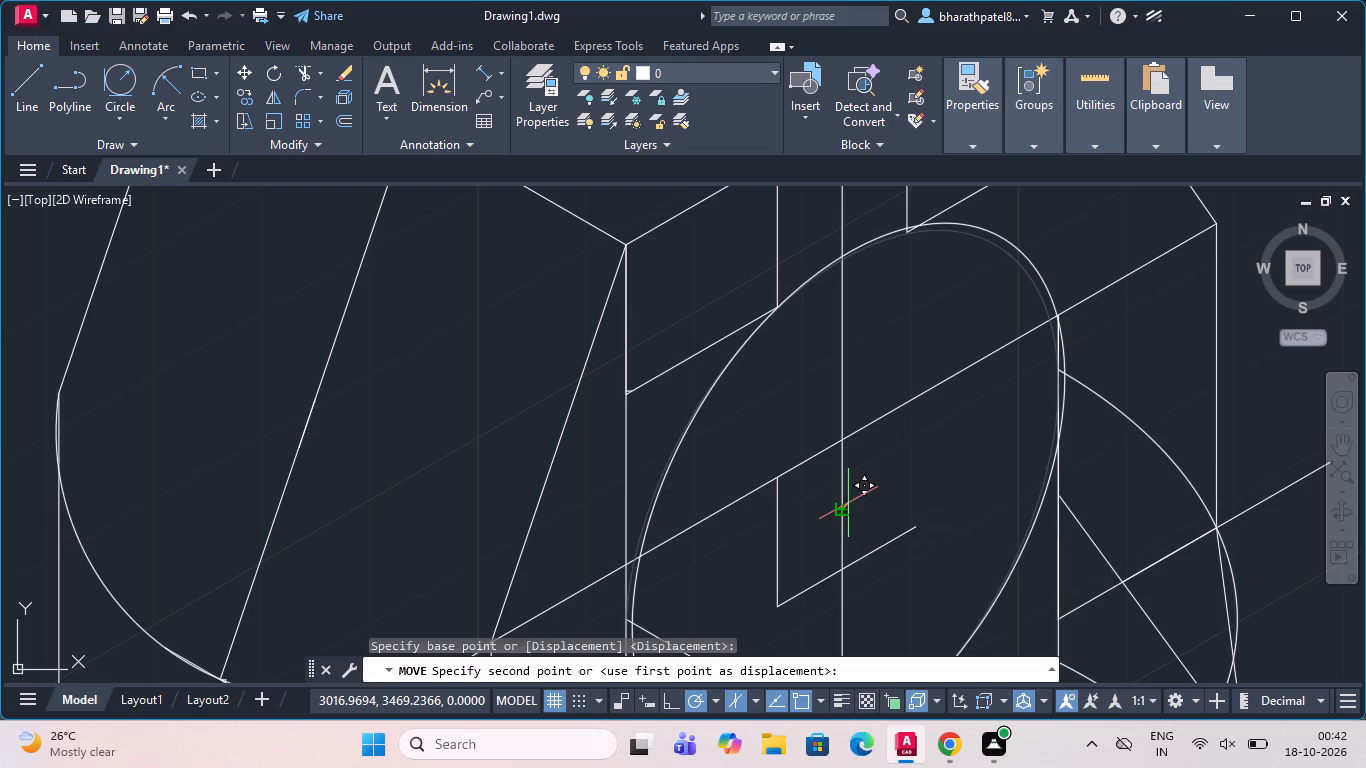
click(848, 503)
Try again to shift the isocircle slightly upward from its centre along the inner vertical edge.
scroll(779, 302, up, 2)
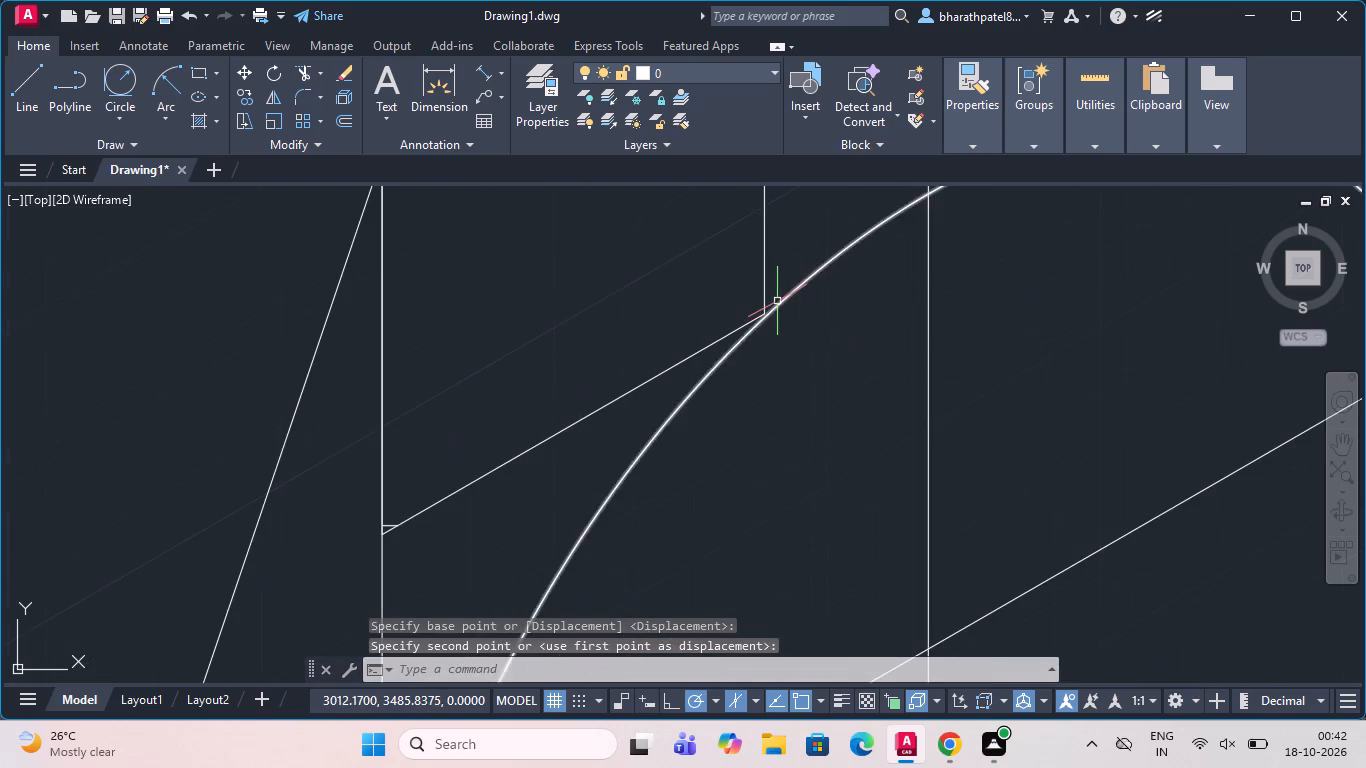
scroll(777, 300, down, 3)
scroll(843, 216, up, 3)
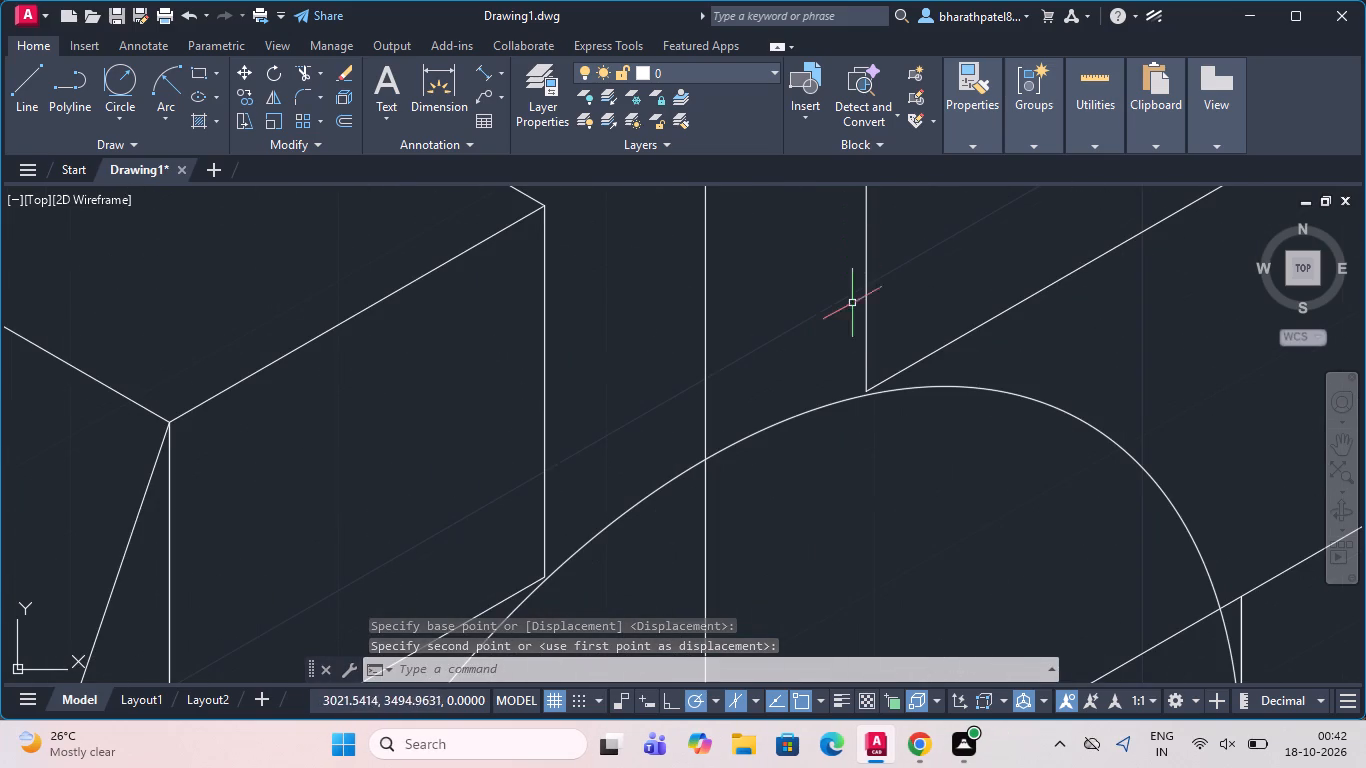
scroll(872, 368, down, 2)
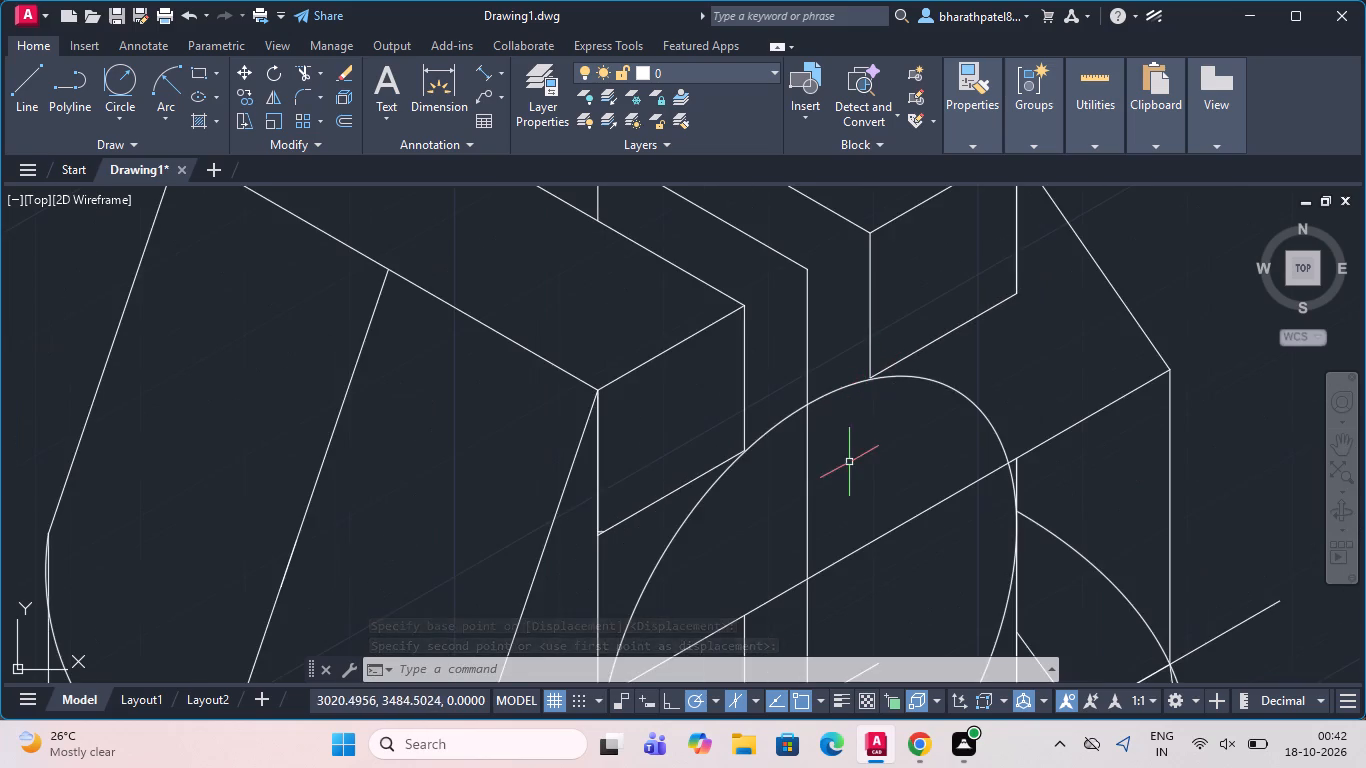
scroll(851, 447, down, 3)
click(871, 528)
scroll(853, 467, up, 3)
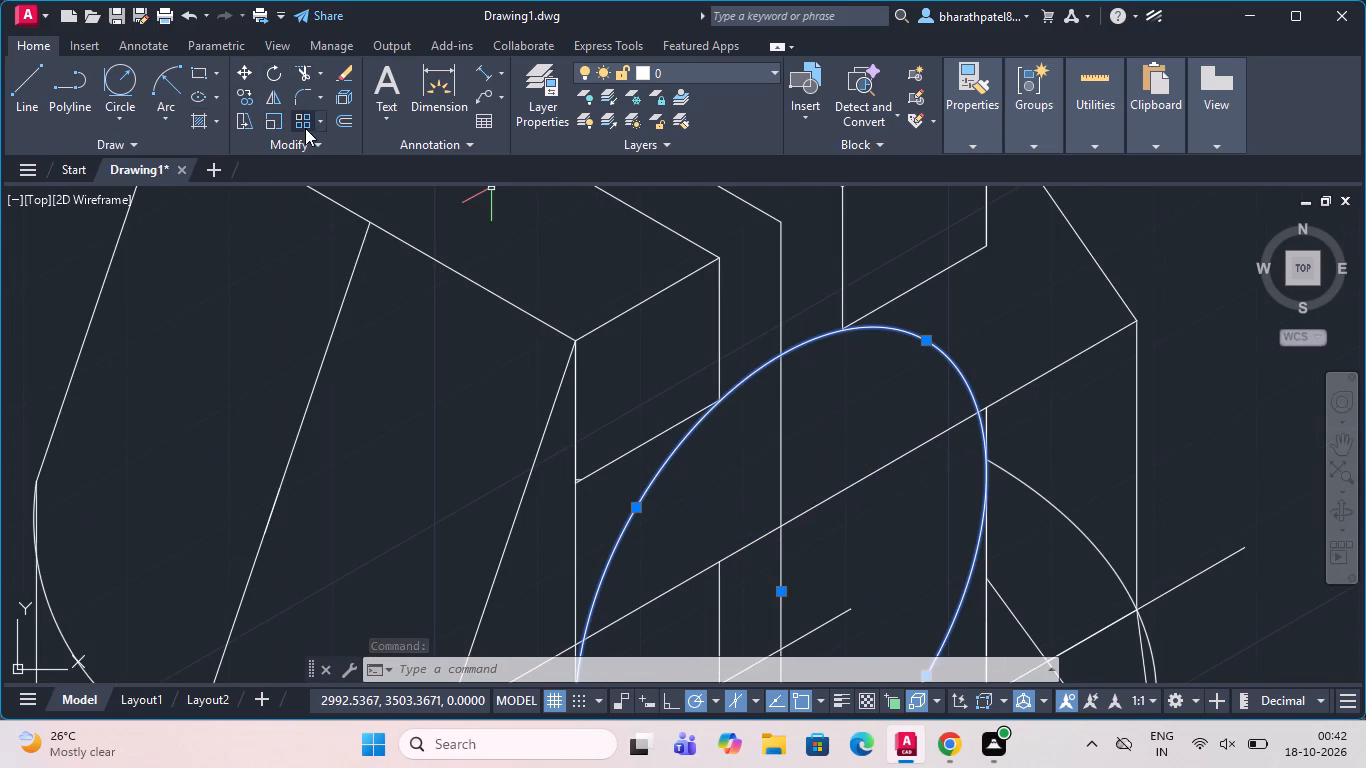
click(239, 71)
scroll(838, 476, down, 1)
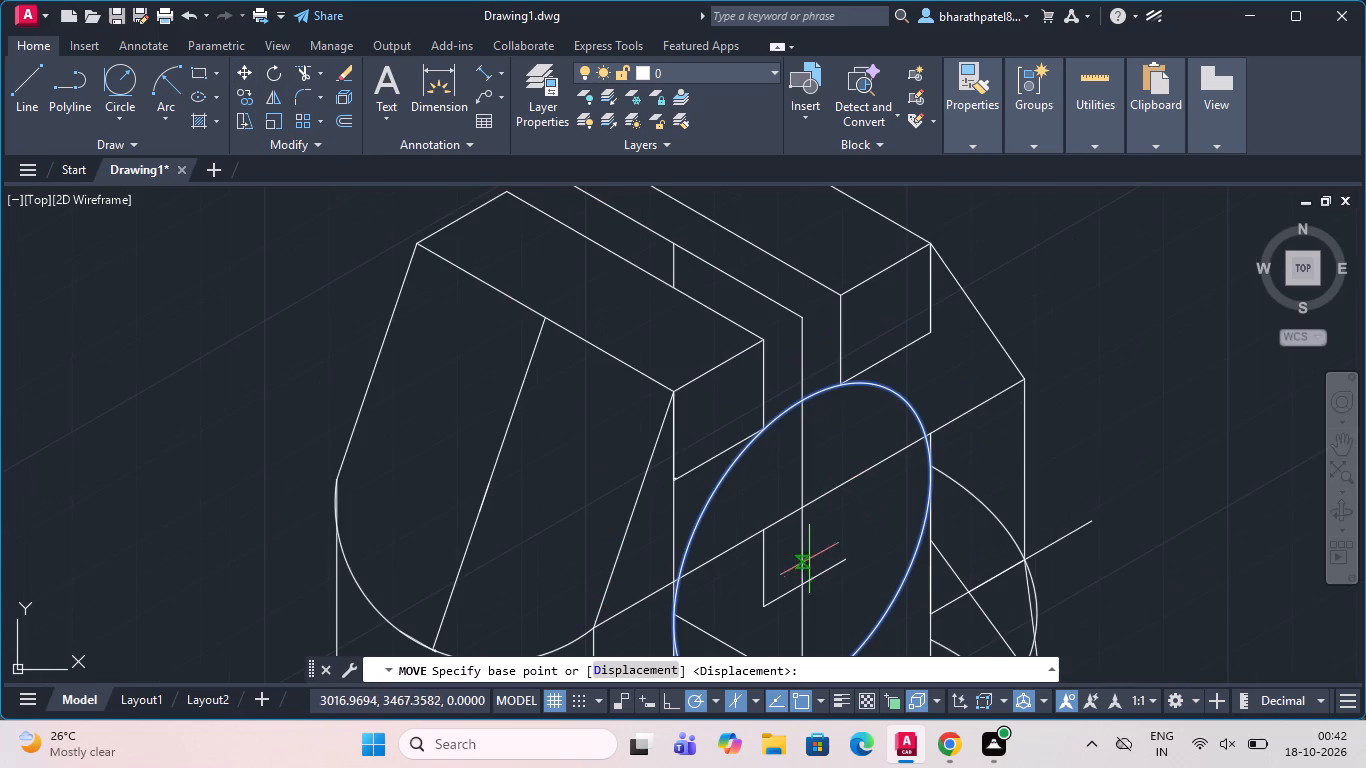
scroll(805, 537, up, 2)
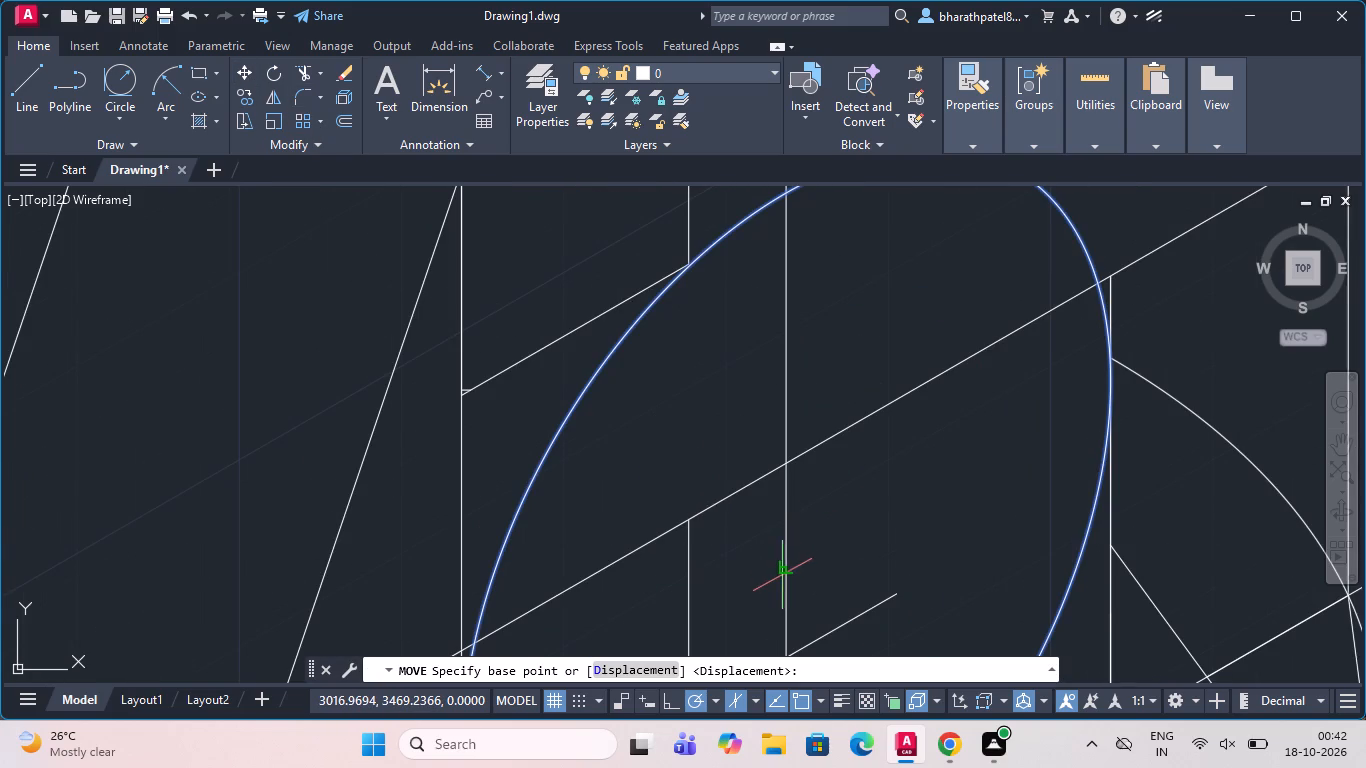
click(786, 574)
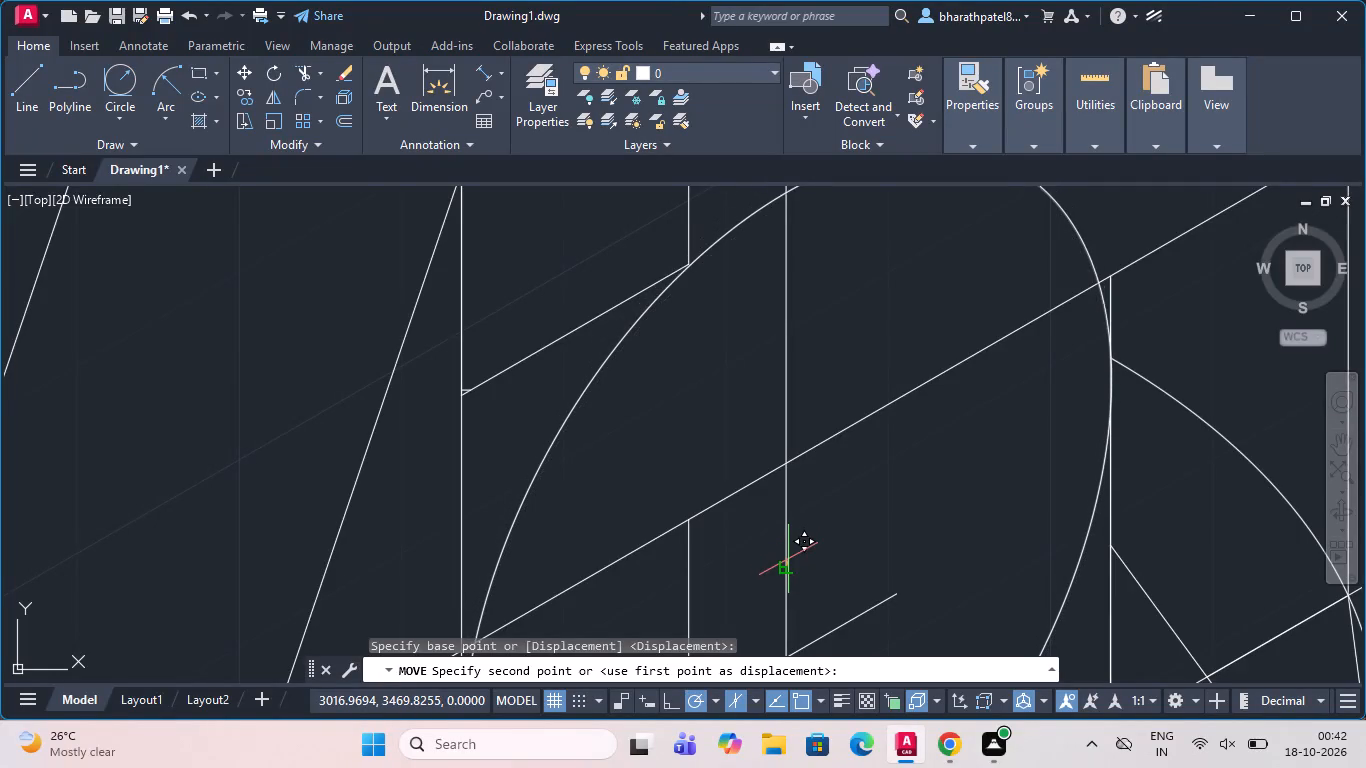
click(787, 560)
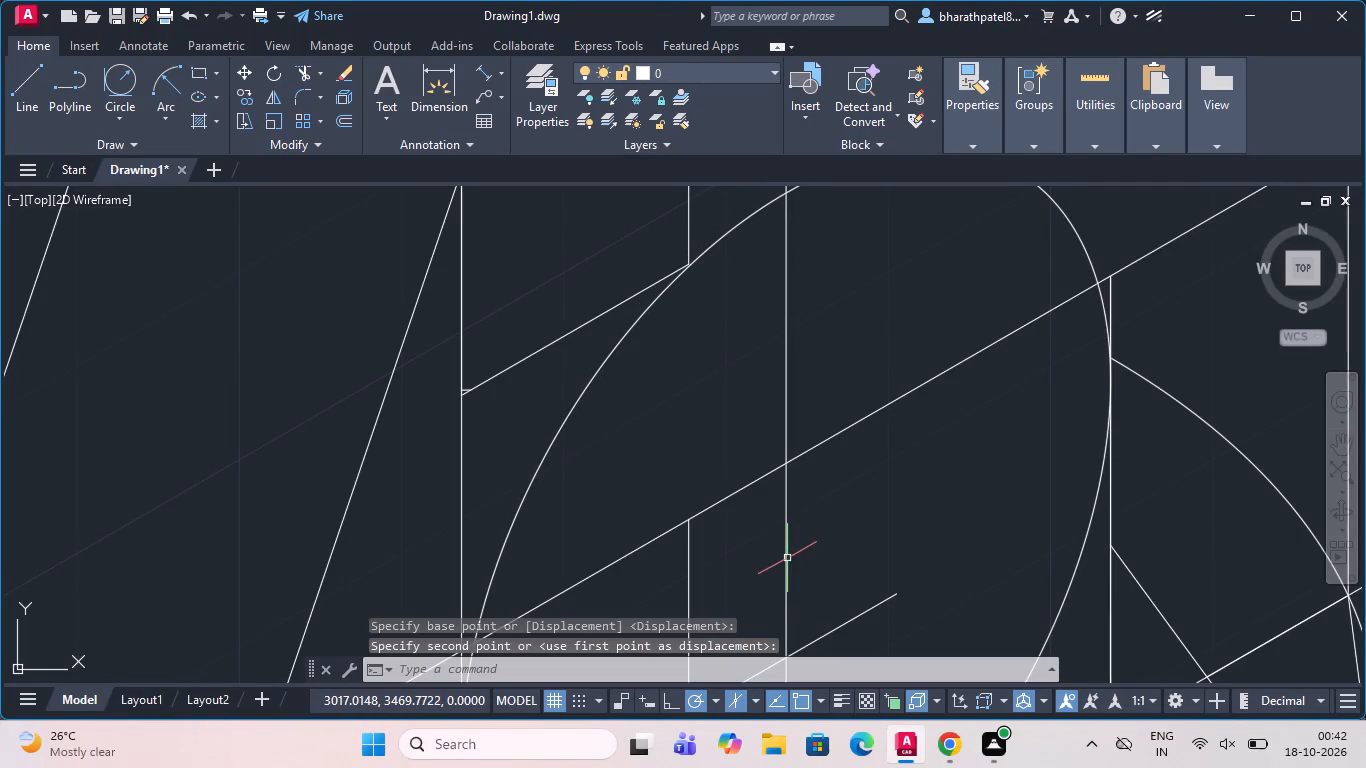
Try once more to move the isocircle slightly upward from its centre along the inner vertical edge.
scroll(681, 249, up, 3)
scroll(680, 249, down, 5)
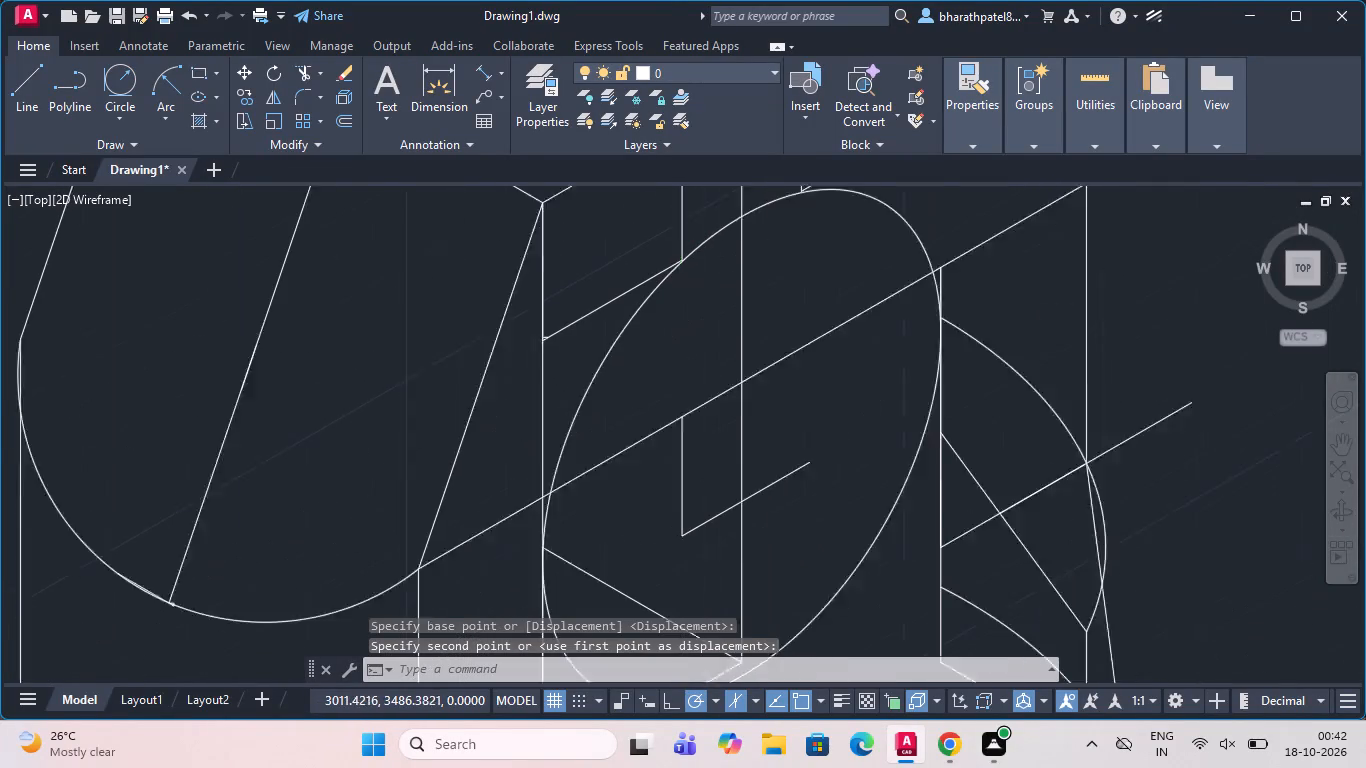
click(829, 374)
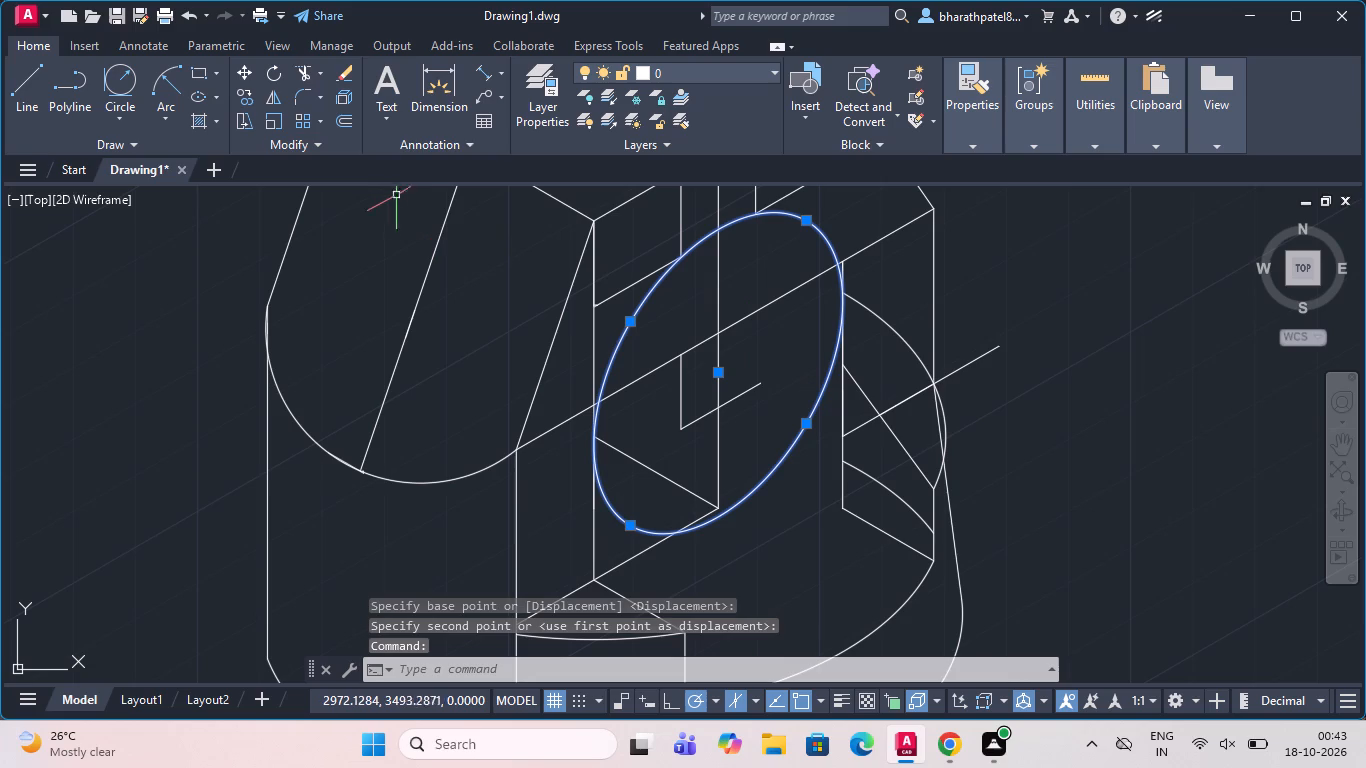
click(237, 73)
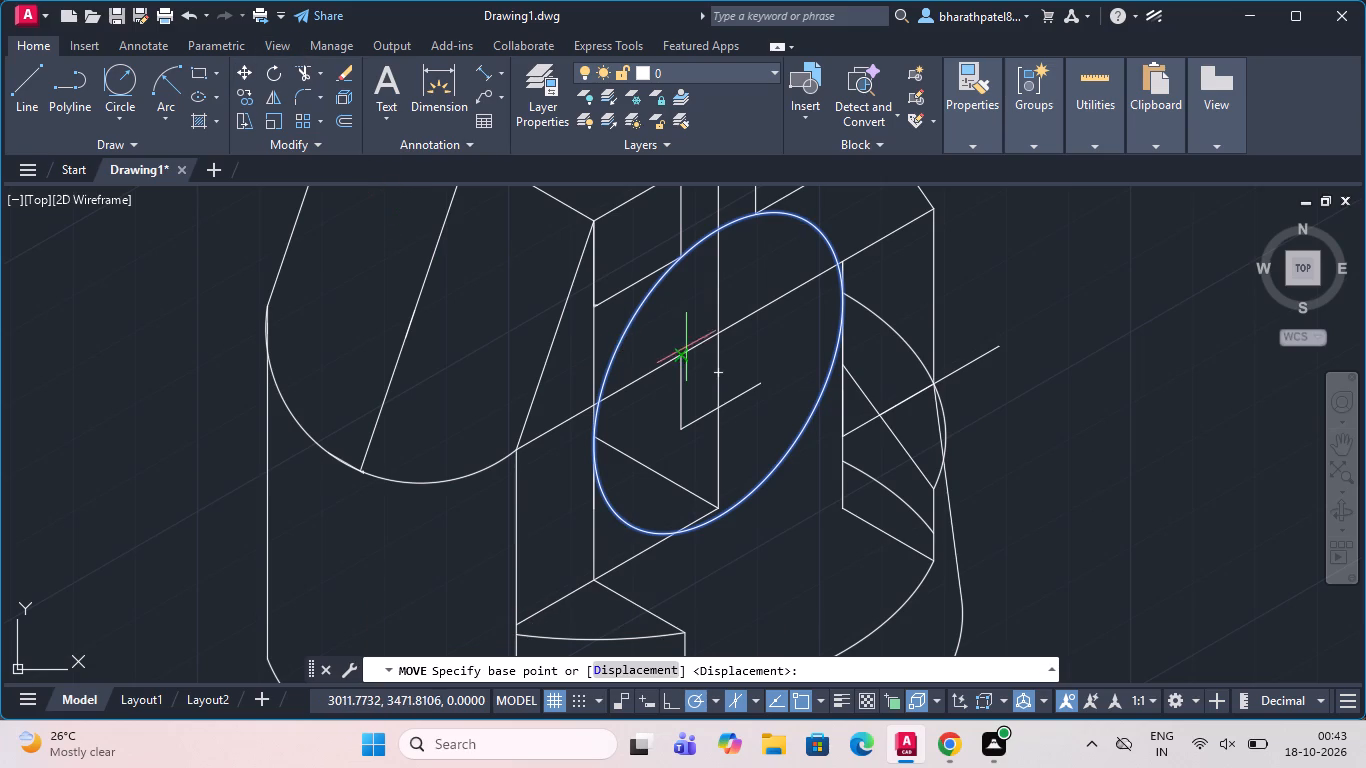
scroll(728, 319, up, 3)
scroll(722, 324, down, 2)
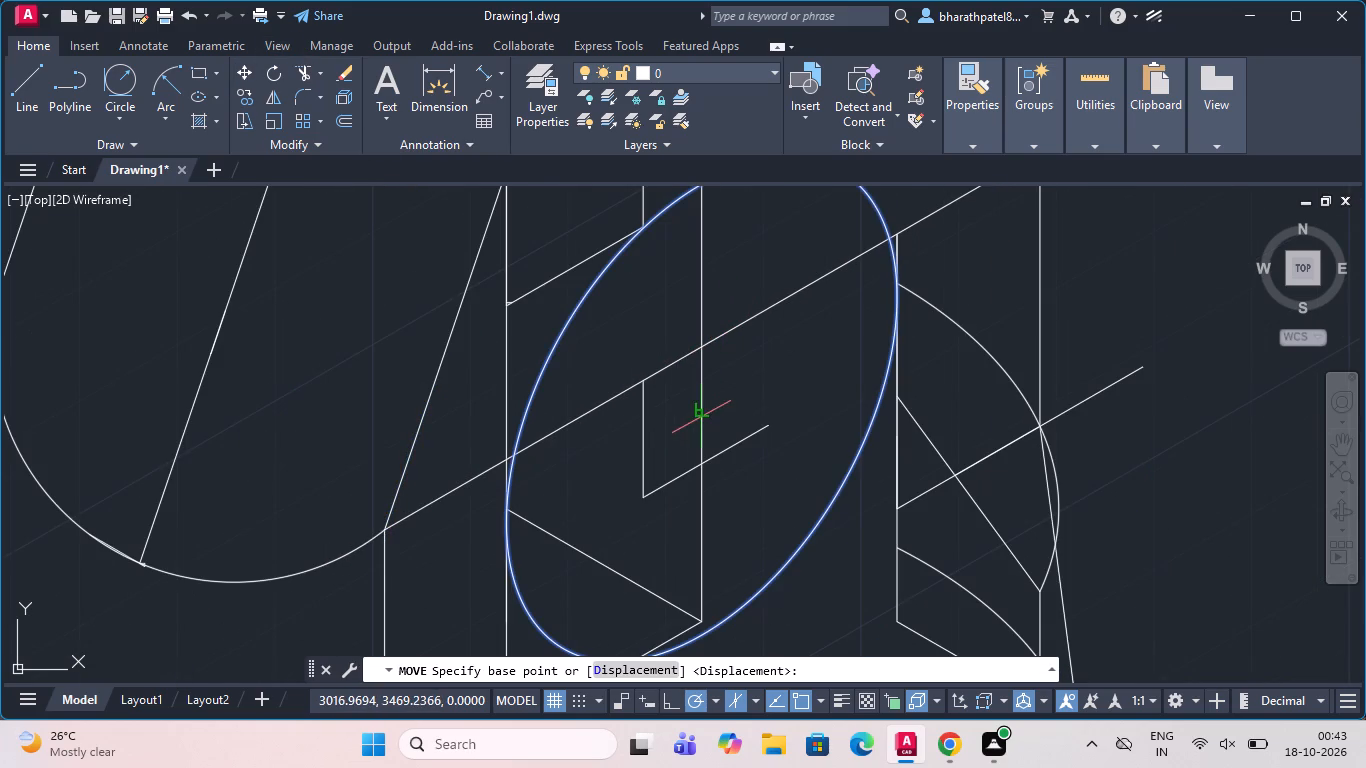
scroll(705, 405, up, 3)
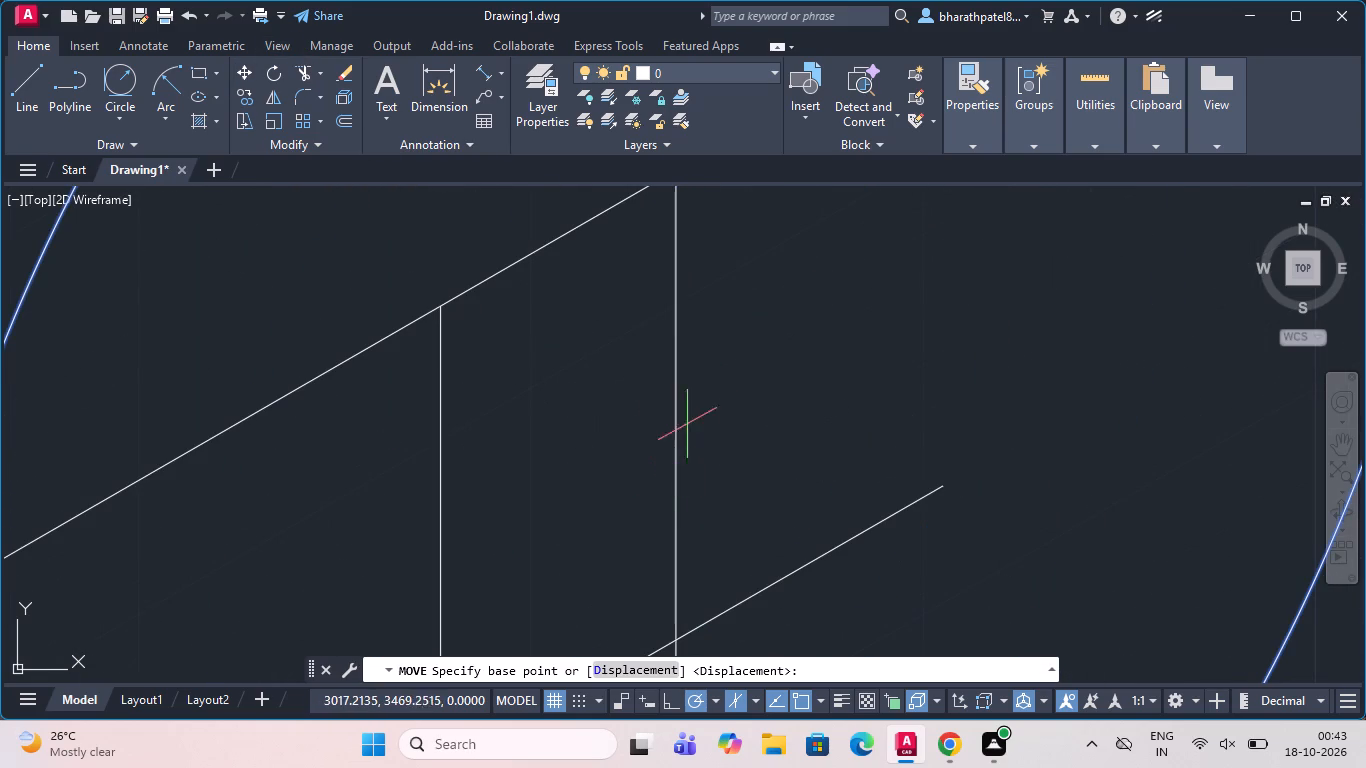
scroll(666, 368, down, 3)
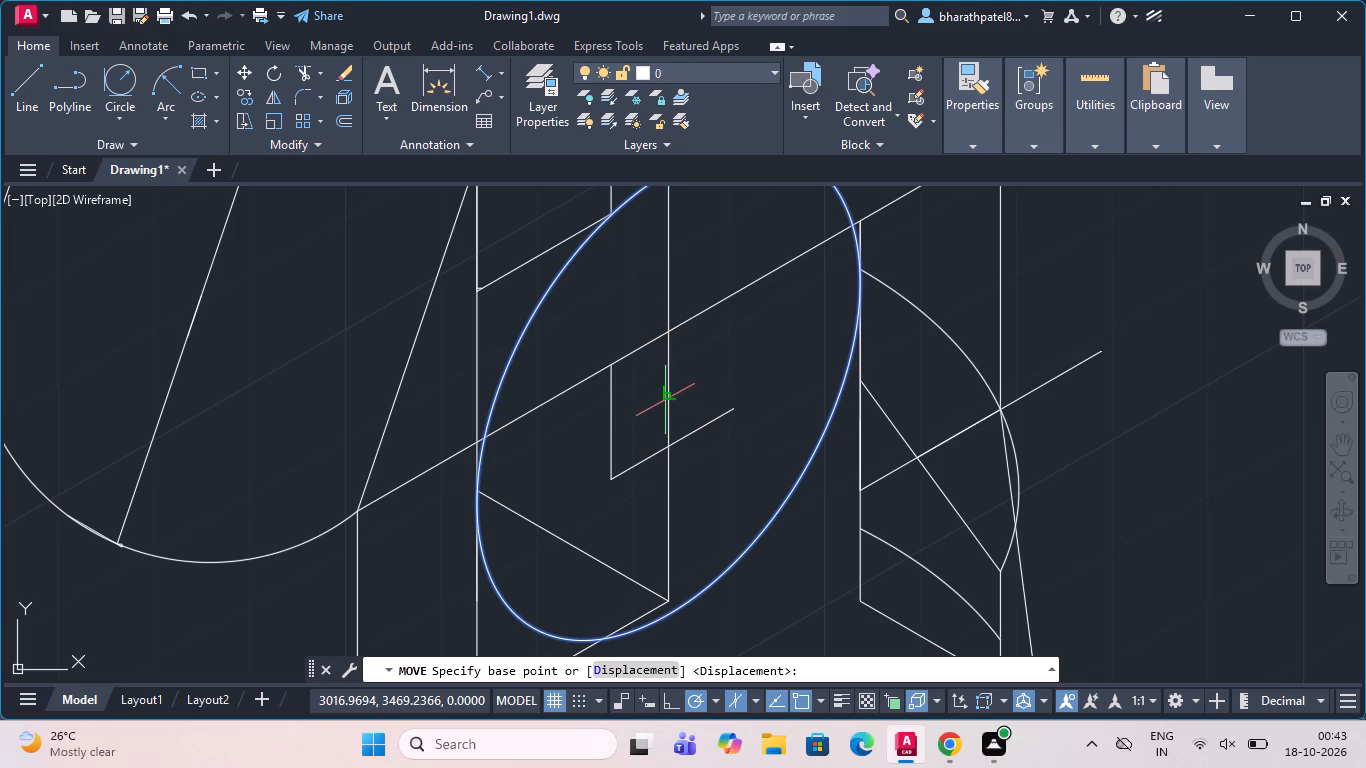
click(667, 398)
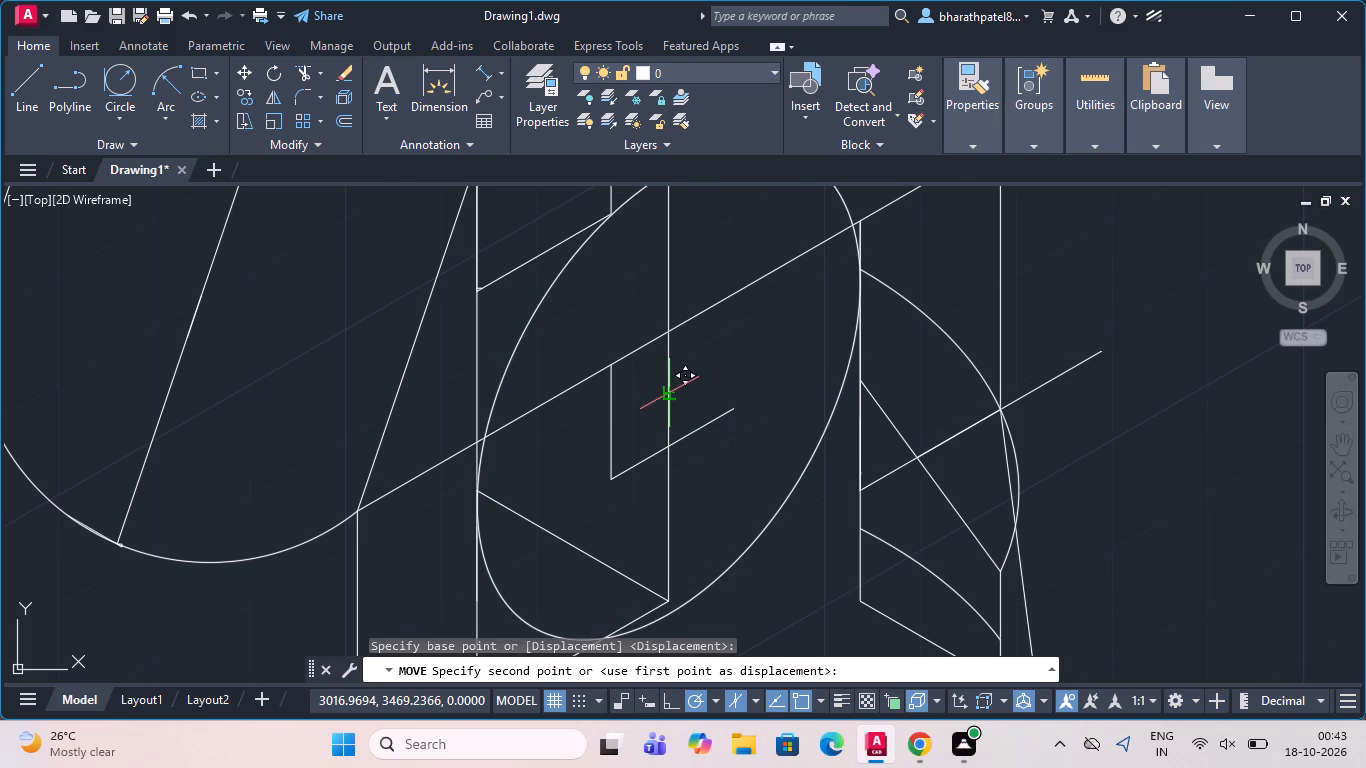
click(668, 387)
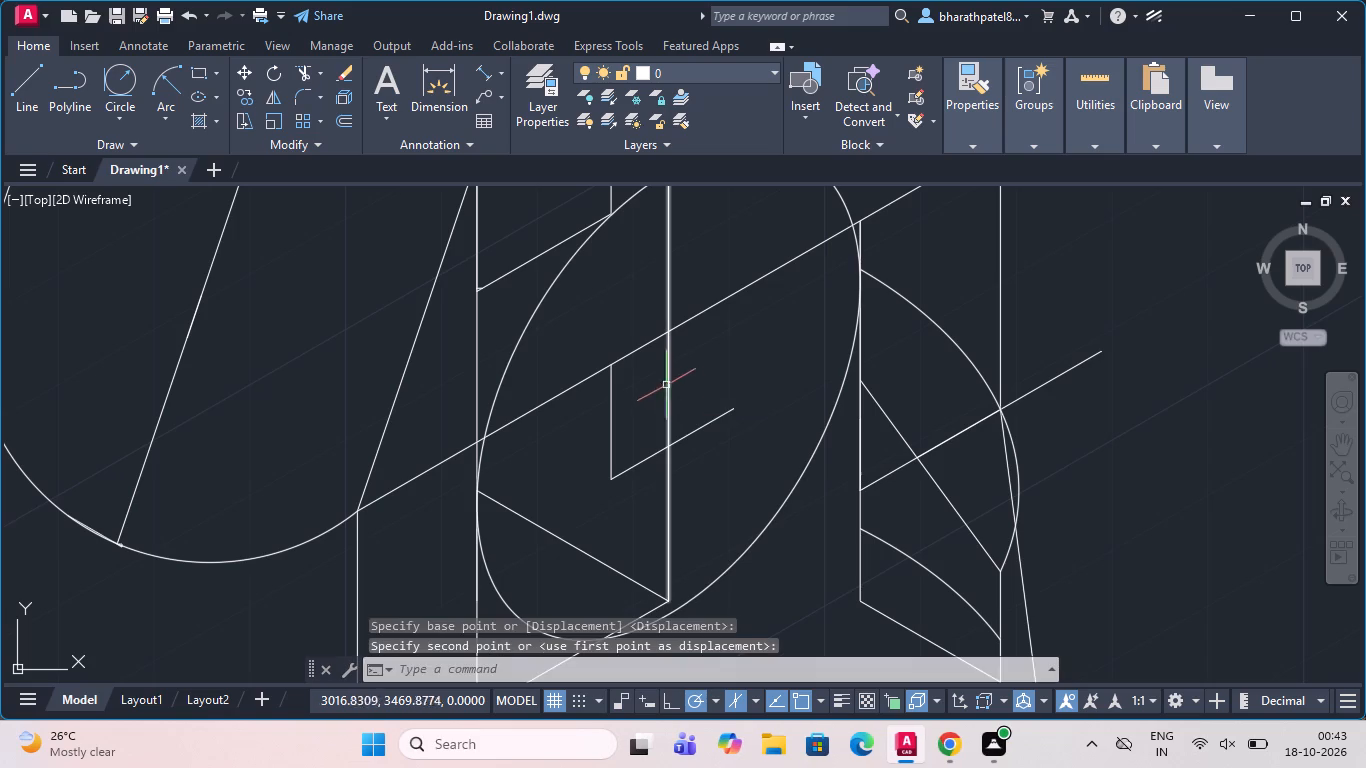
Draw a 5-unit line from the isocircle's centre straight up along the inner vertical edge.
scroll(608, 201, up, 3)
scroll(606, 210, down, 2)
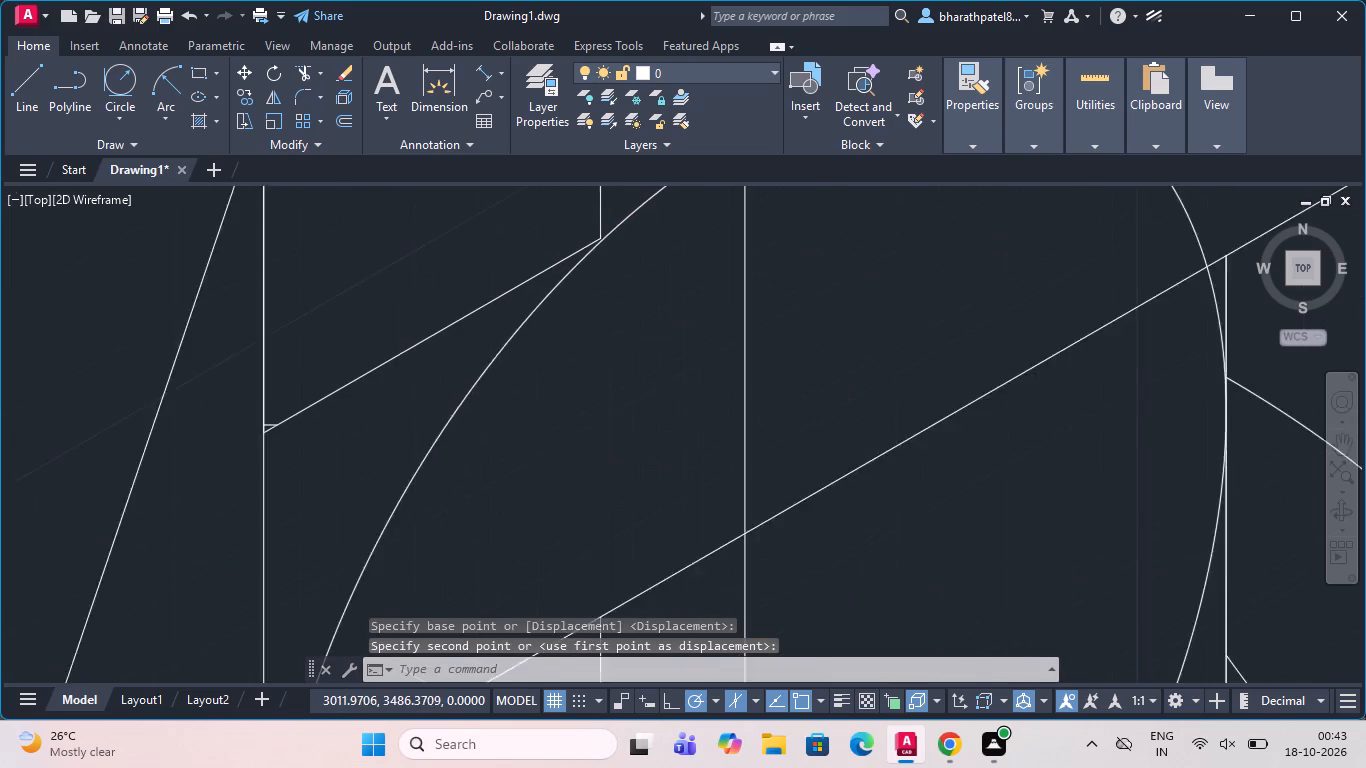
scroll(606, 213, down, 1)
click(16, 87)
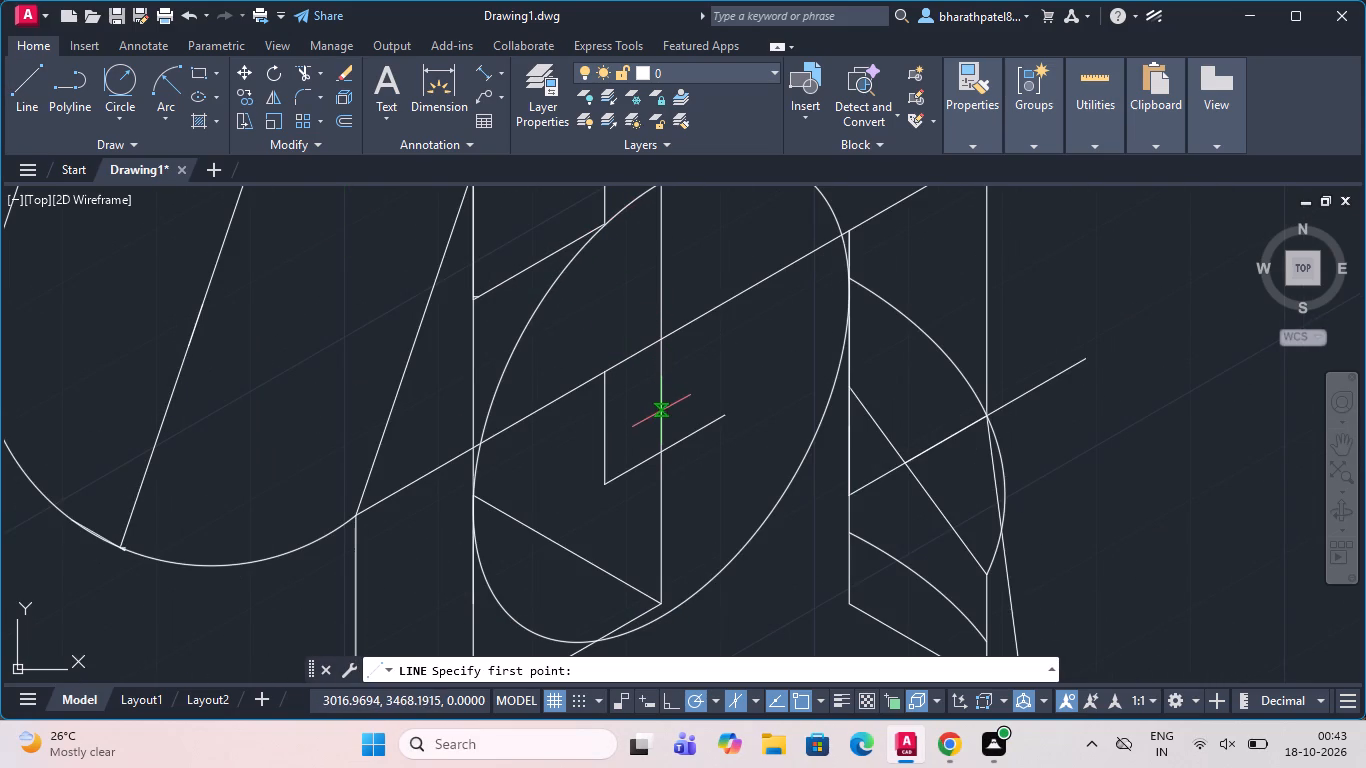
key(Escape)
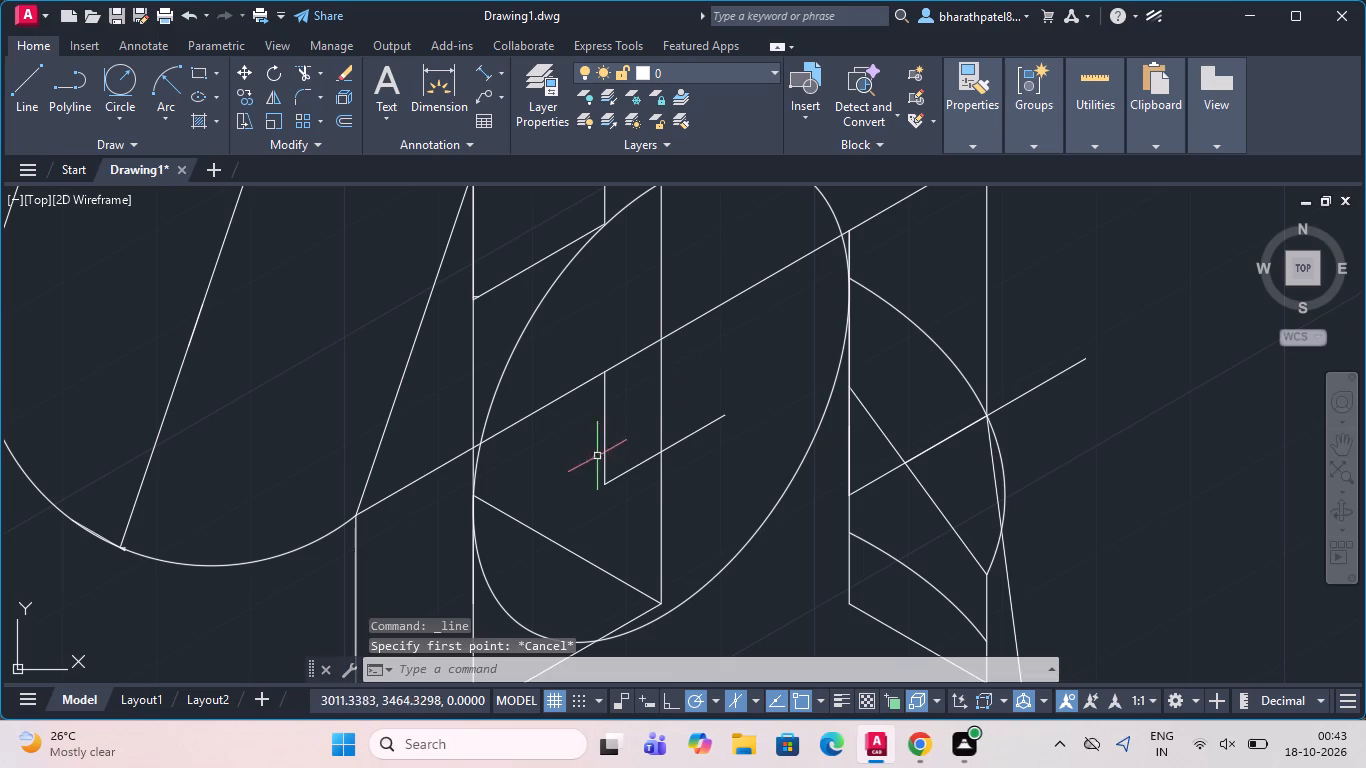
click(499, 380)
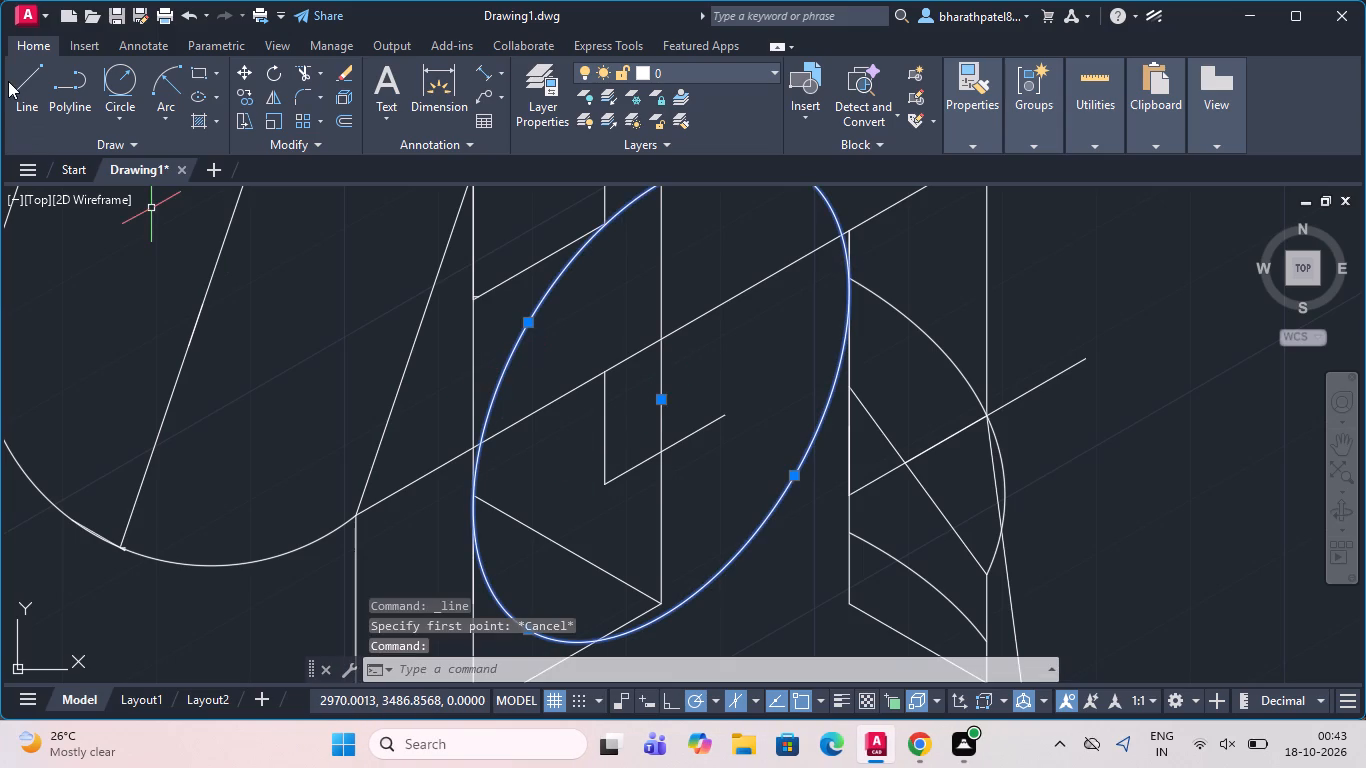
click(8, 81)
click(665, 404)
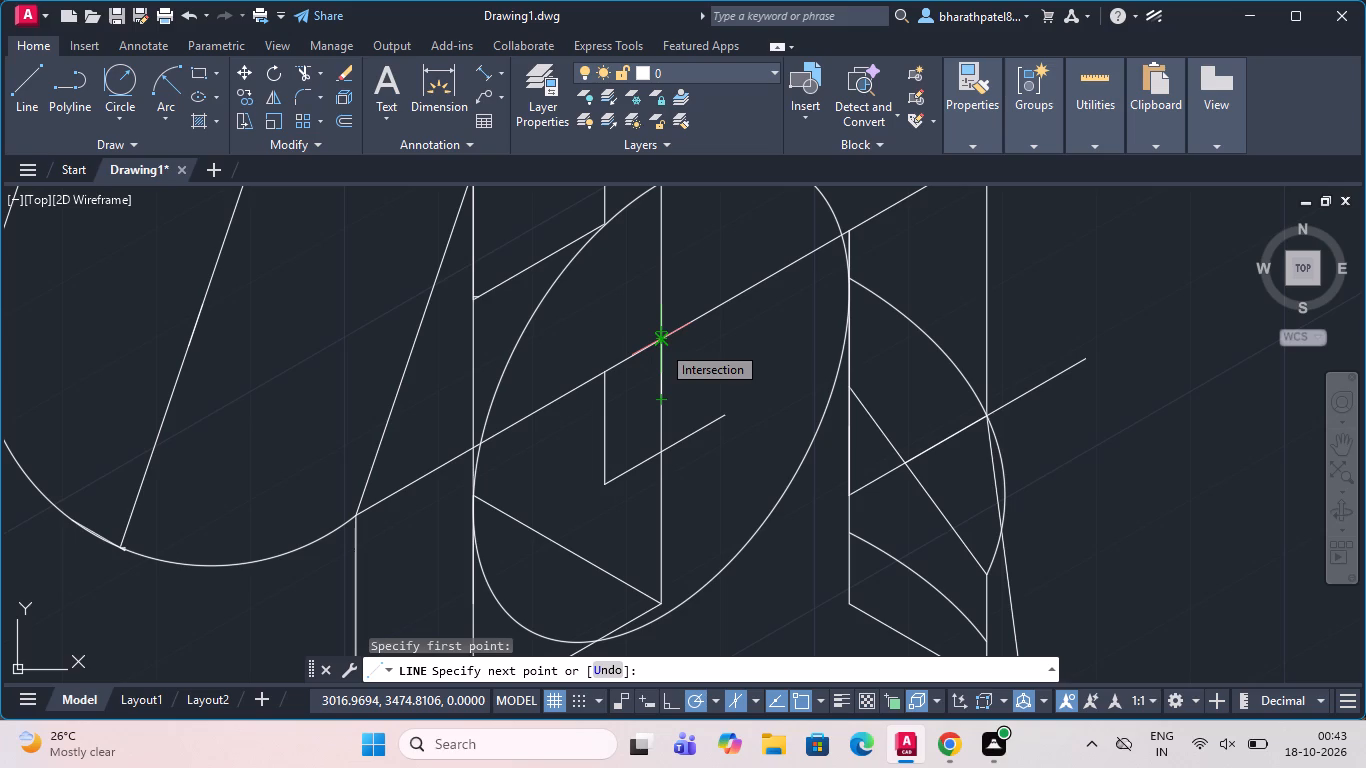
key(5)
key(Return)
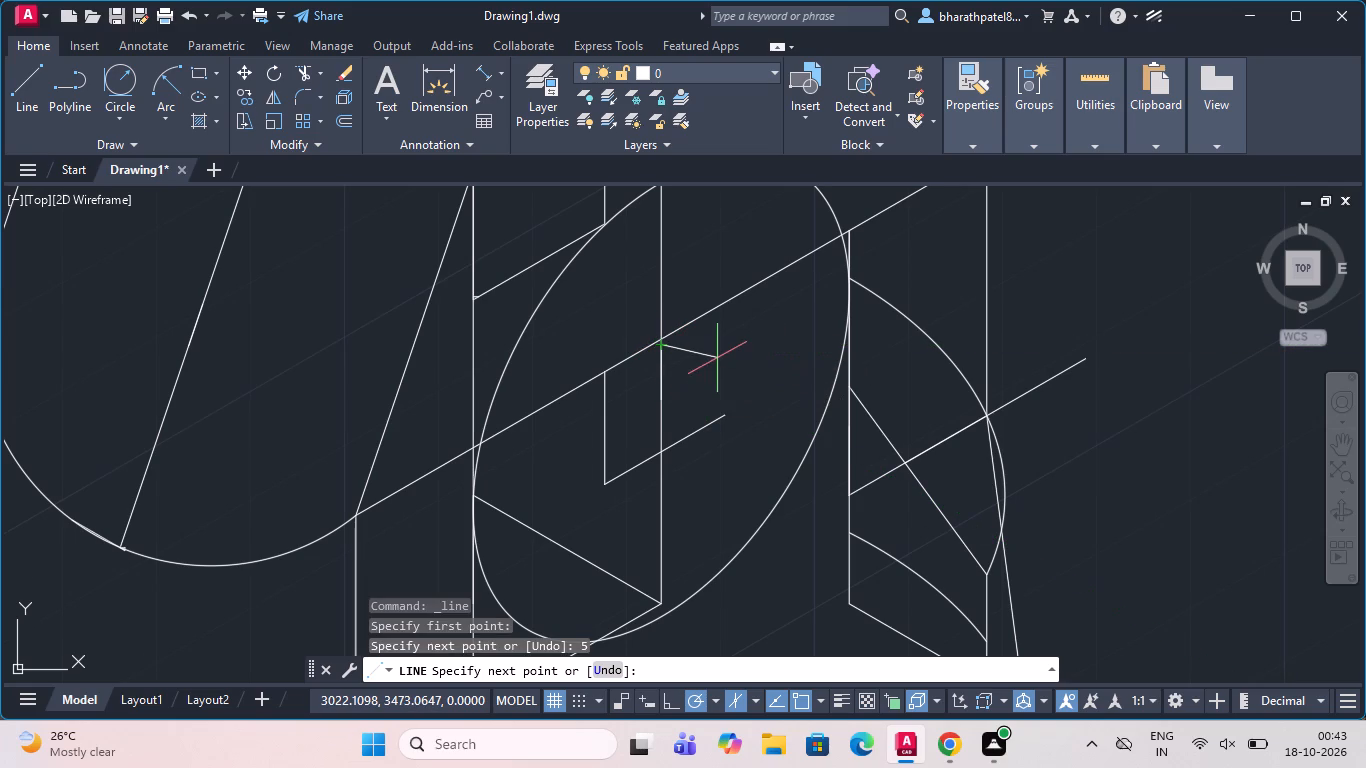
key(Escape)
Draw a short vertical line about 0.23 units long from the rear notch's lower corner down across the isocircle.
scroll(698, 422, down, 2)
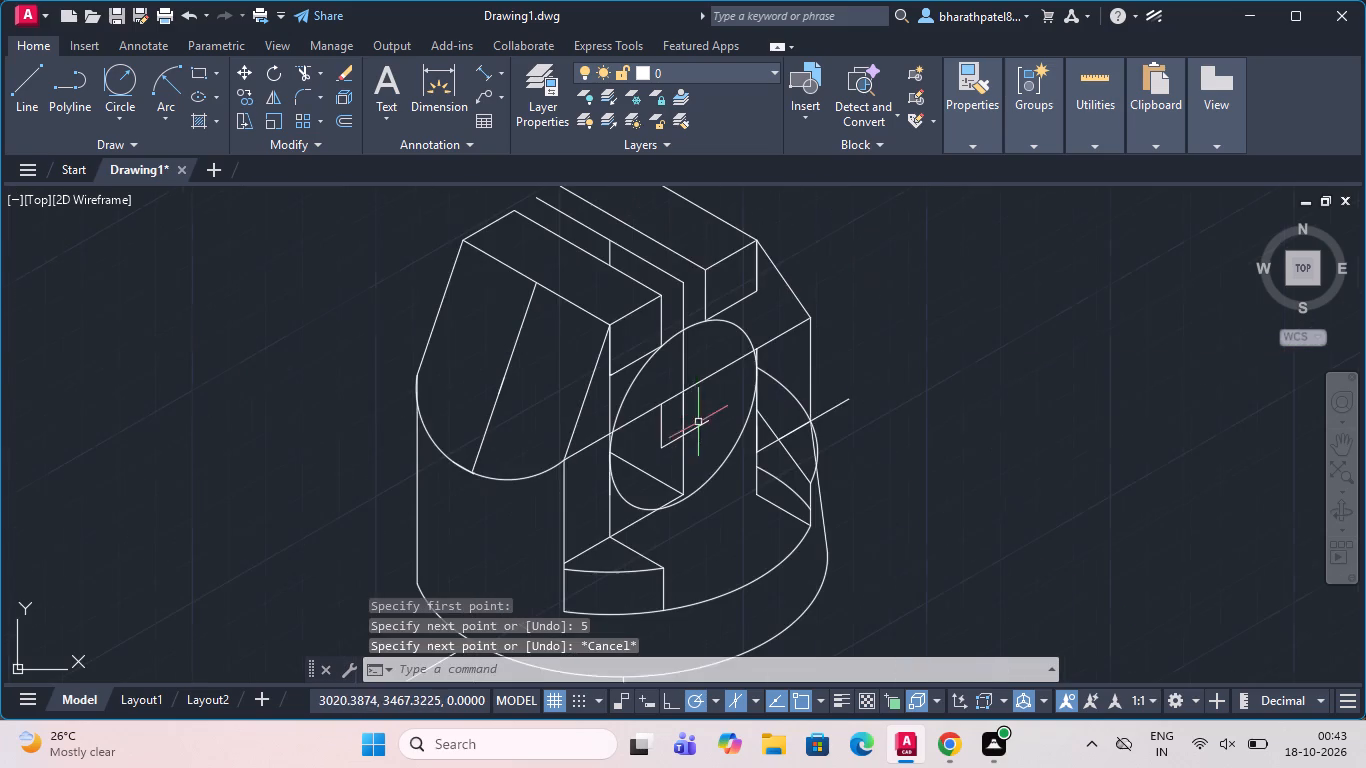
scroll(703, 299, up, 3)
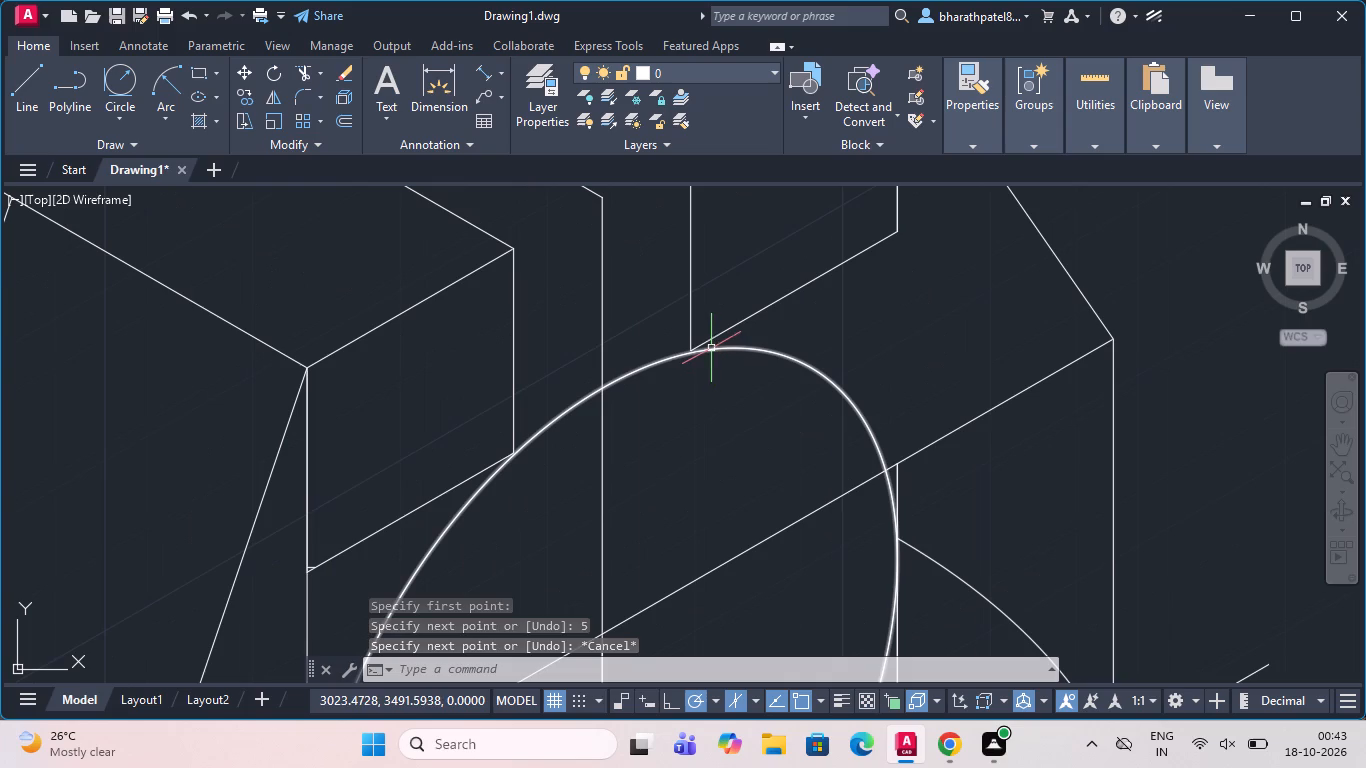
scroll(689, 363, up, 3)
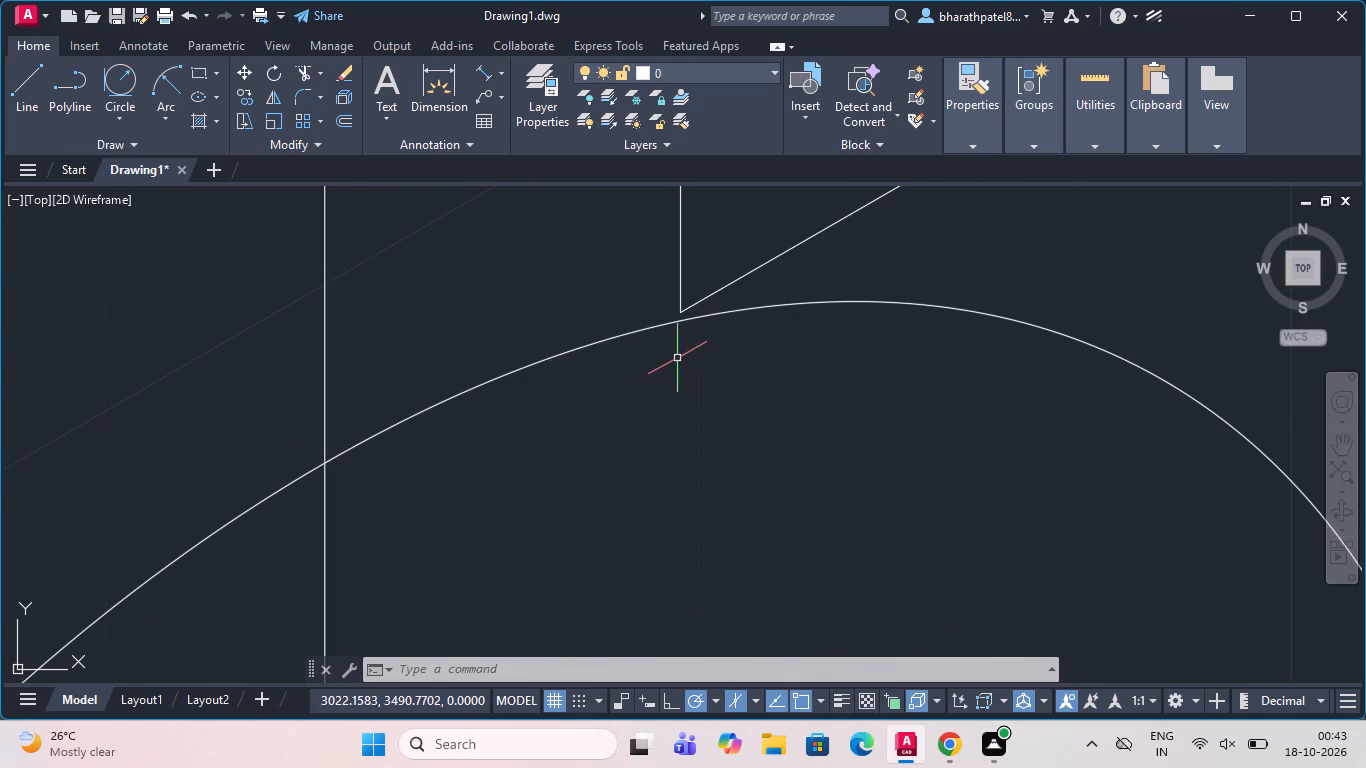
scroll(685, 297, up, 4)
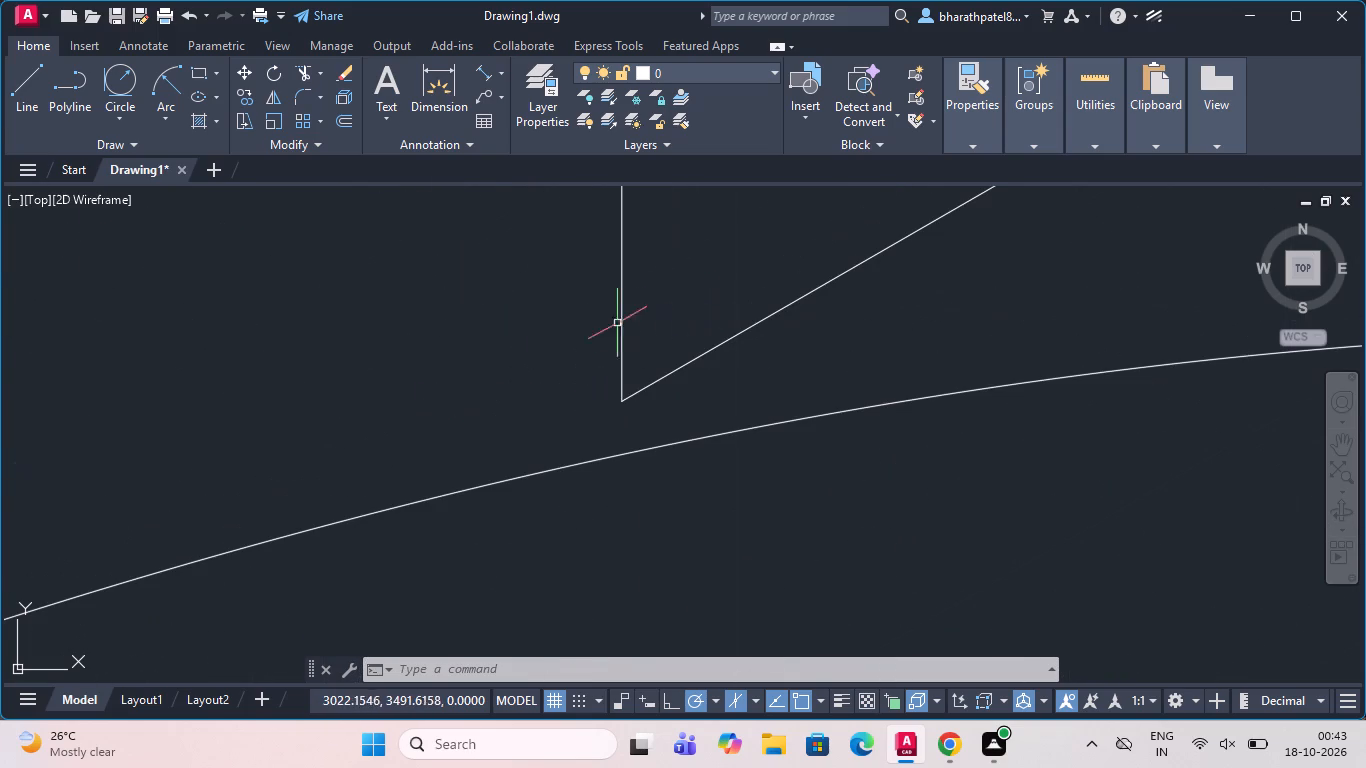
click(25, 73)
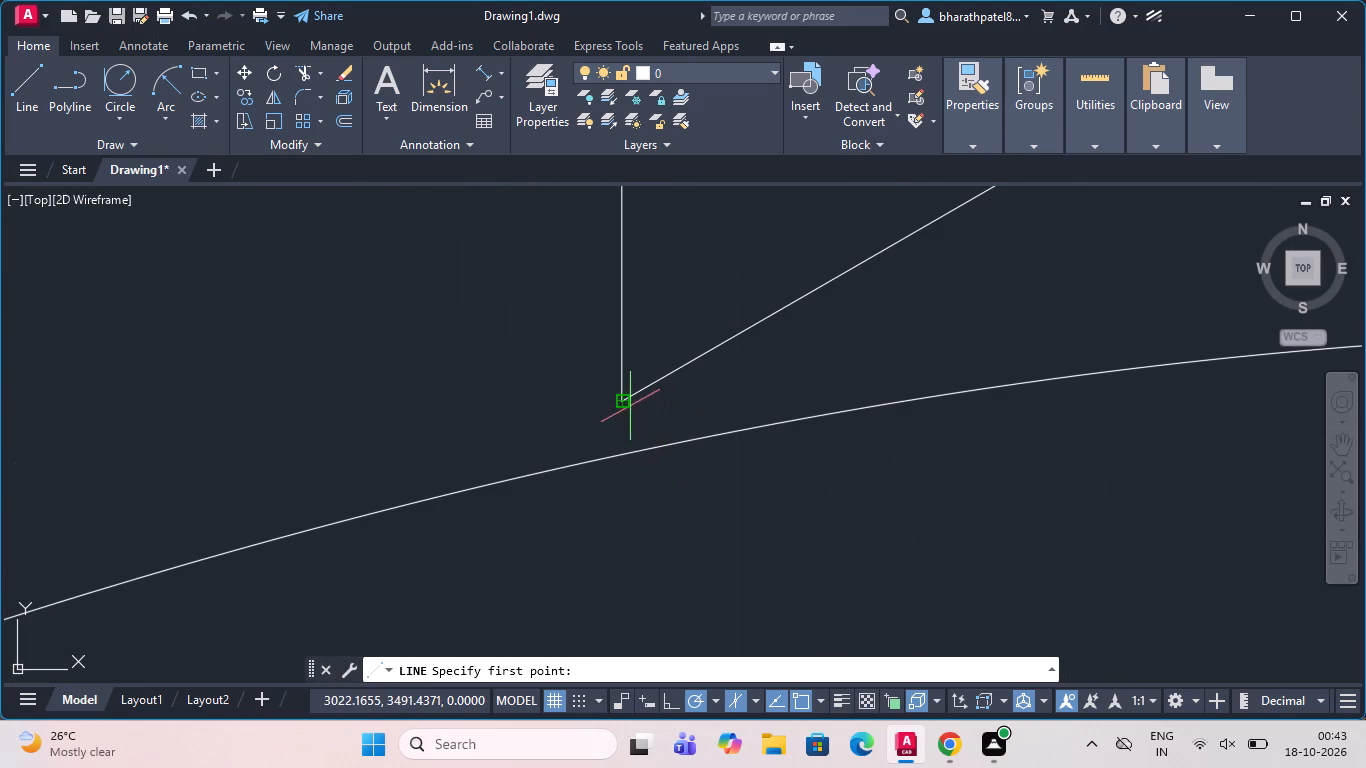
click(622, 405)
click(617, 501)
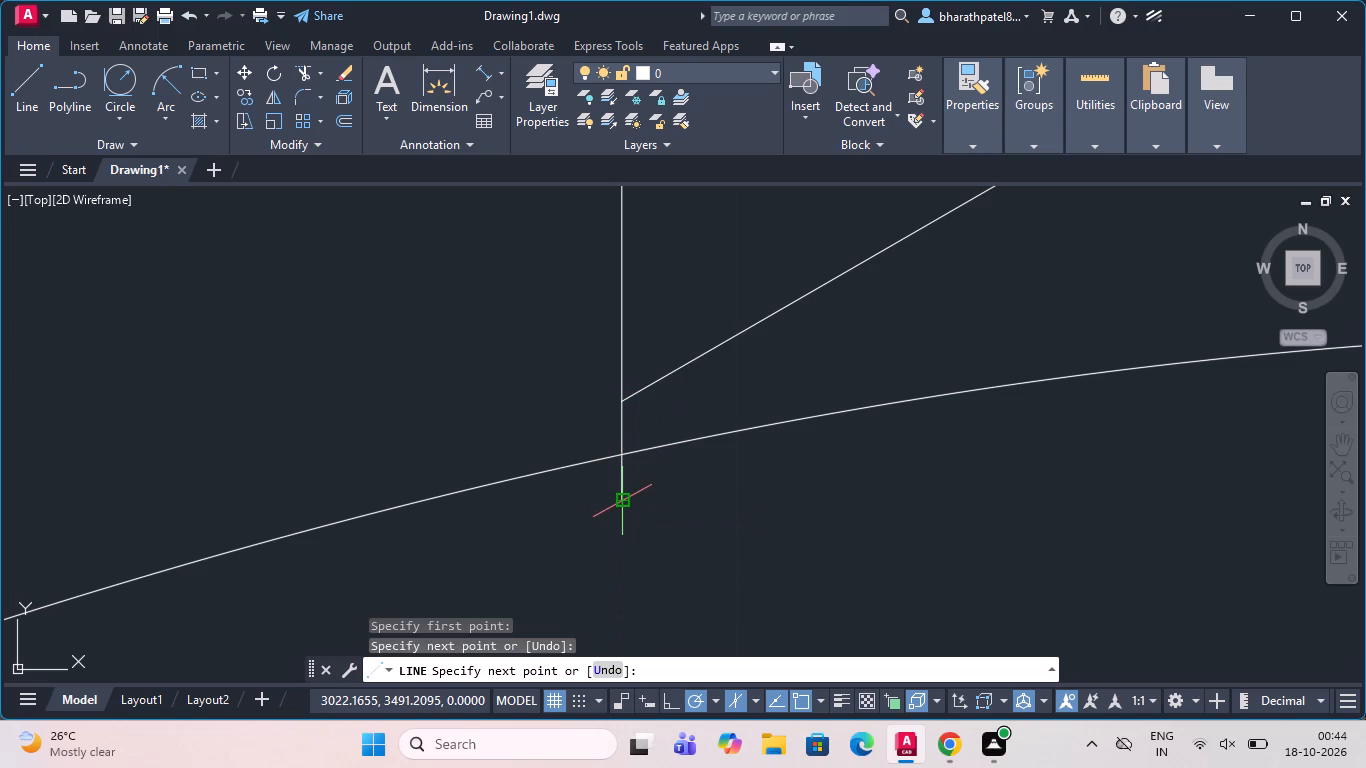
key(Escape)
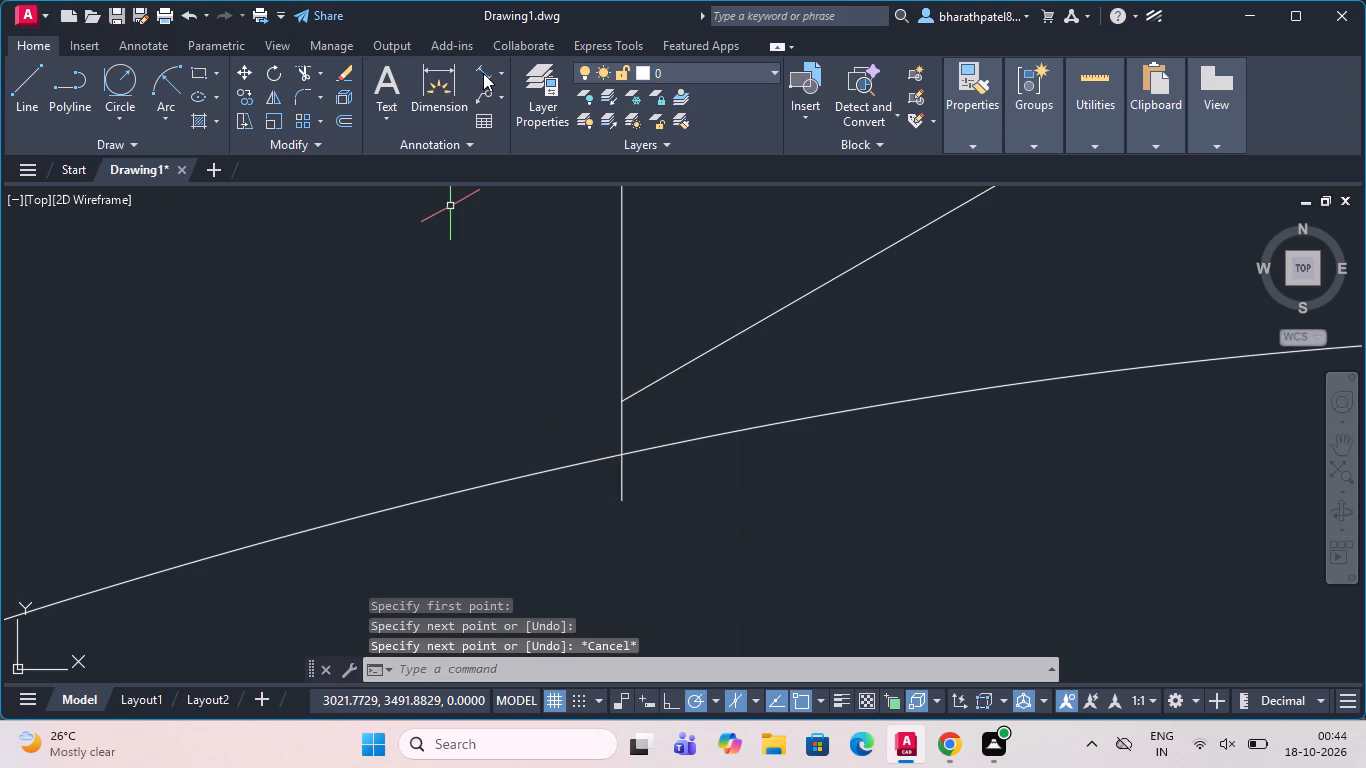
Measure the vertical gap between the rear notch's lower corner and the isocircle with an aligned dimension, without placing it.
click(483, 67)
click(622, 397)
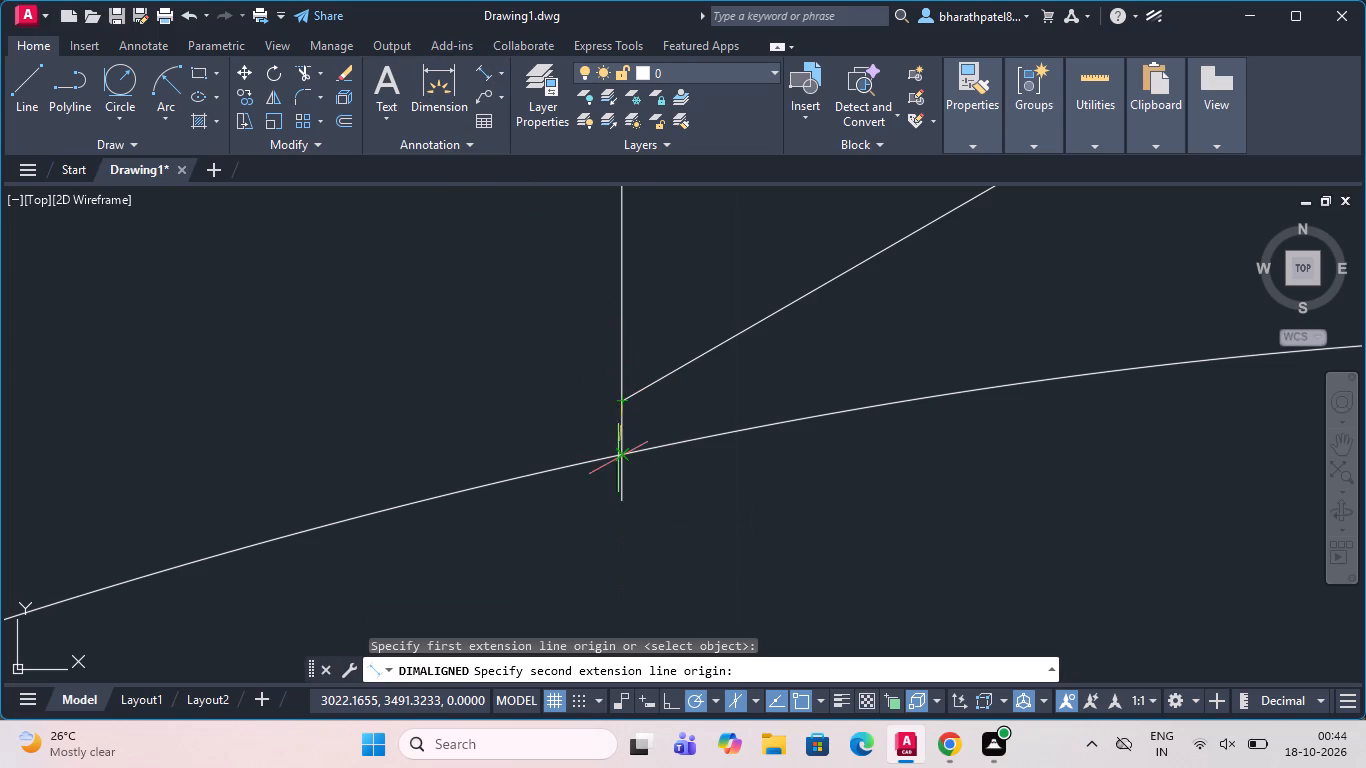
click(618, 458)
scroll(678, 451, down, 6)
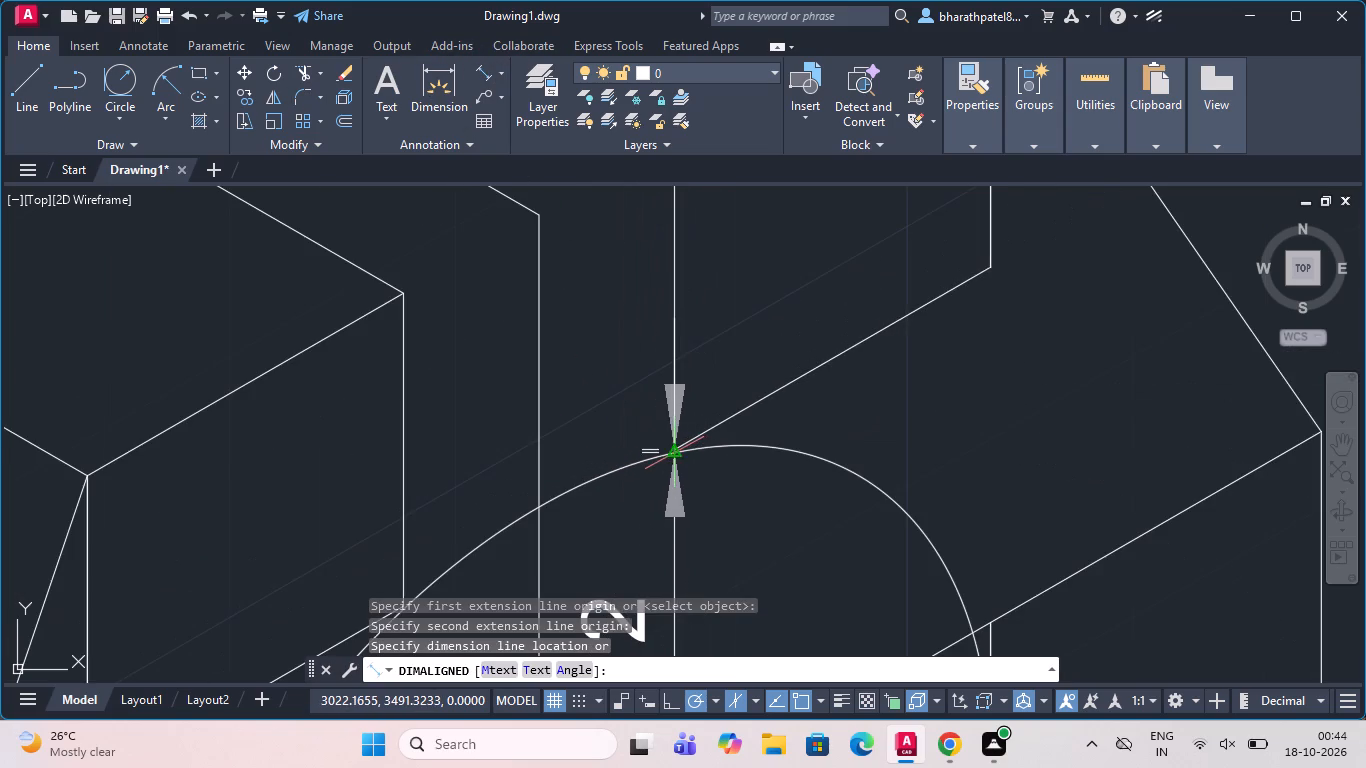
scroll(678, 447, down, 3)
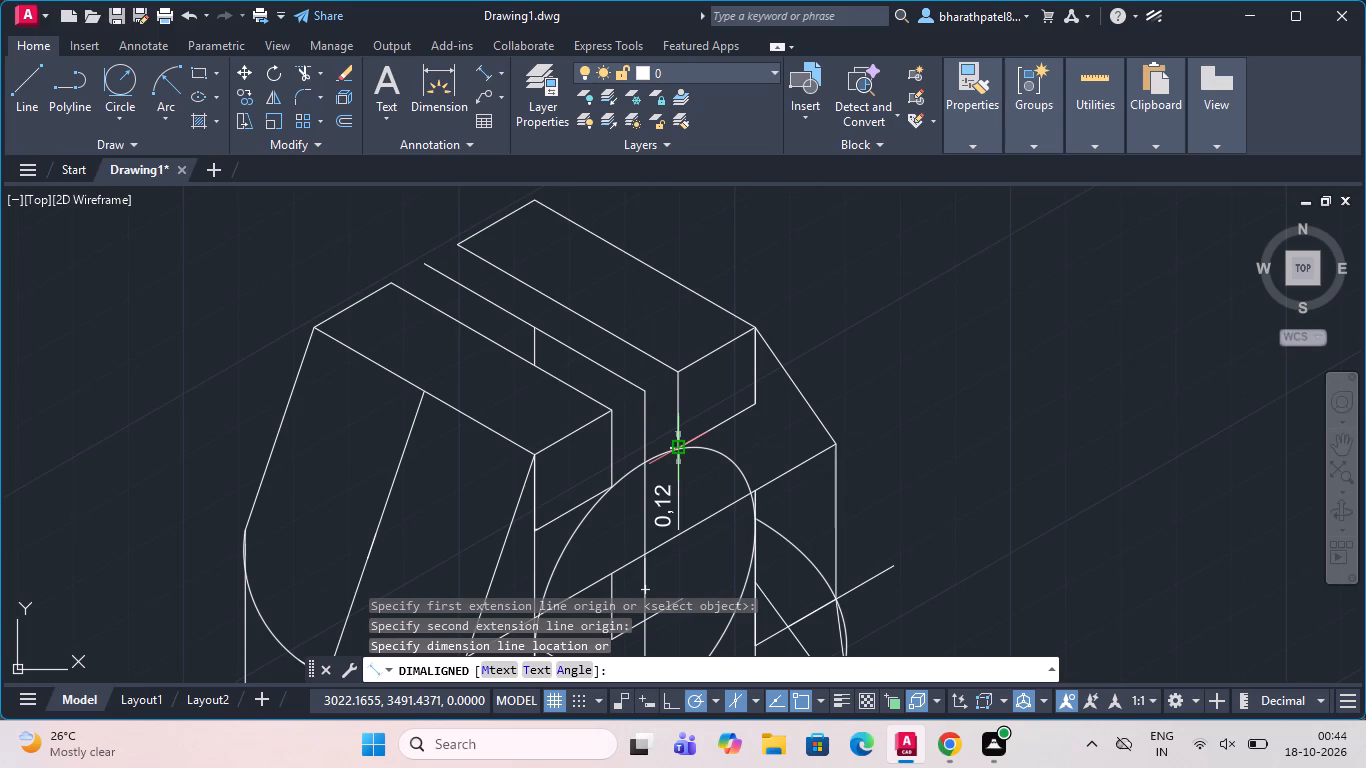
key(Escape)
Draw a 0.12 line up the inner vertical edge from its crossing with the isocircle, ending in a short sloping marker line.
scroll(646, 459, up, 3)
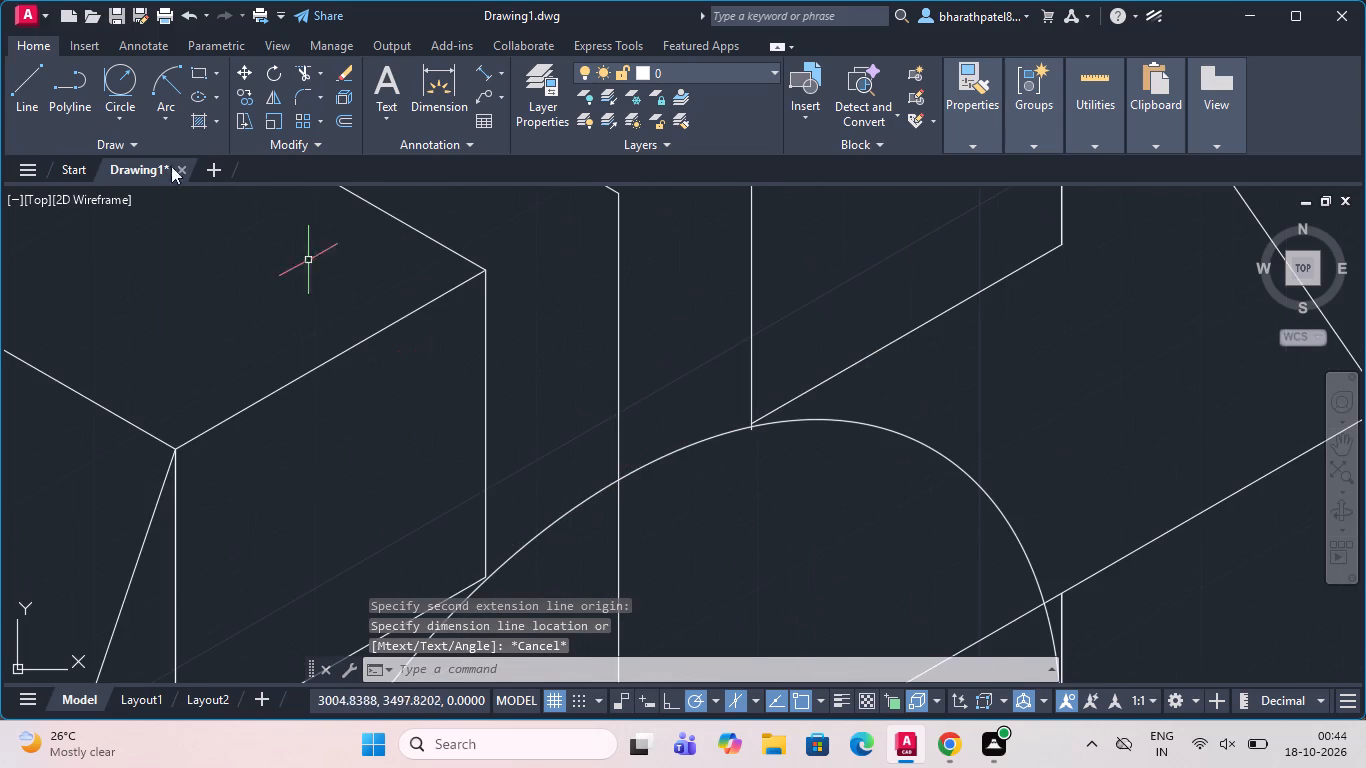
click(22, 90)
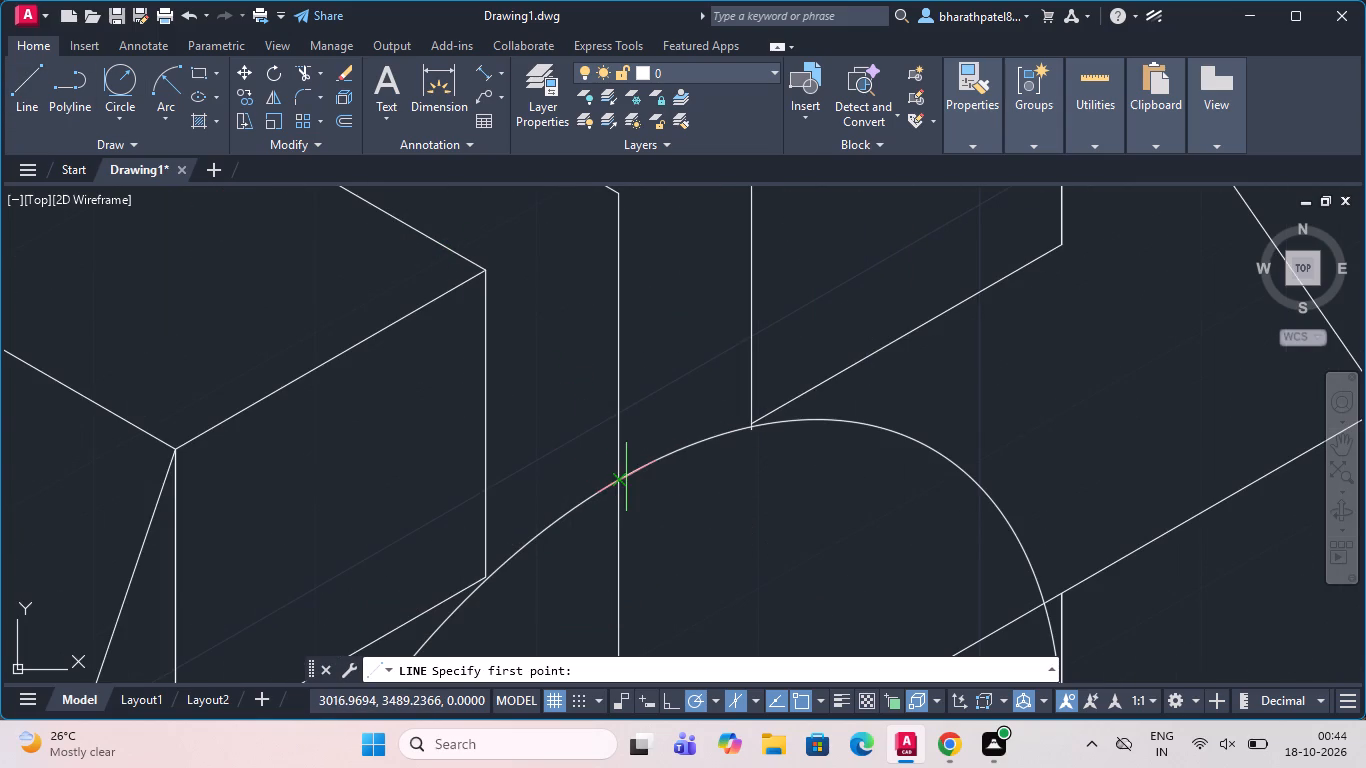
scroll(624, 477, up, 3)
click(601, 490)
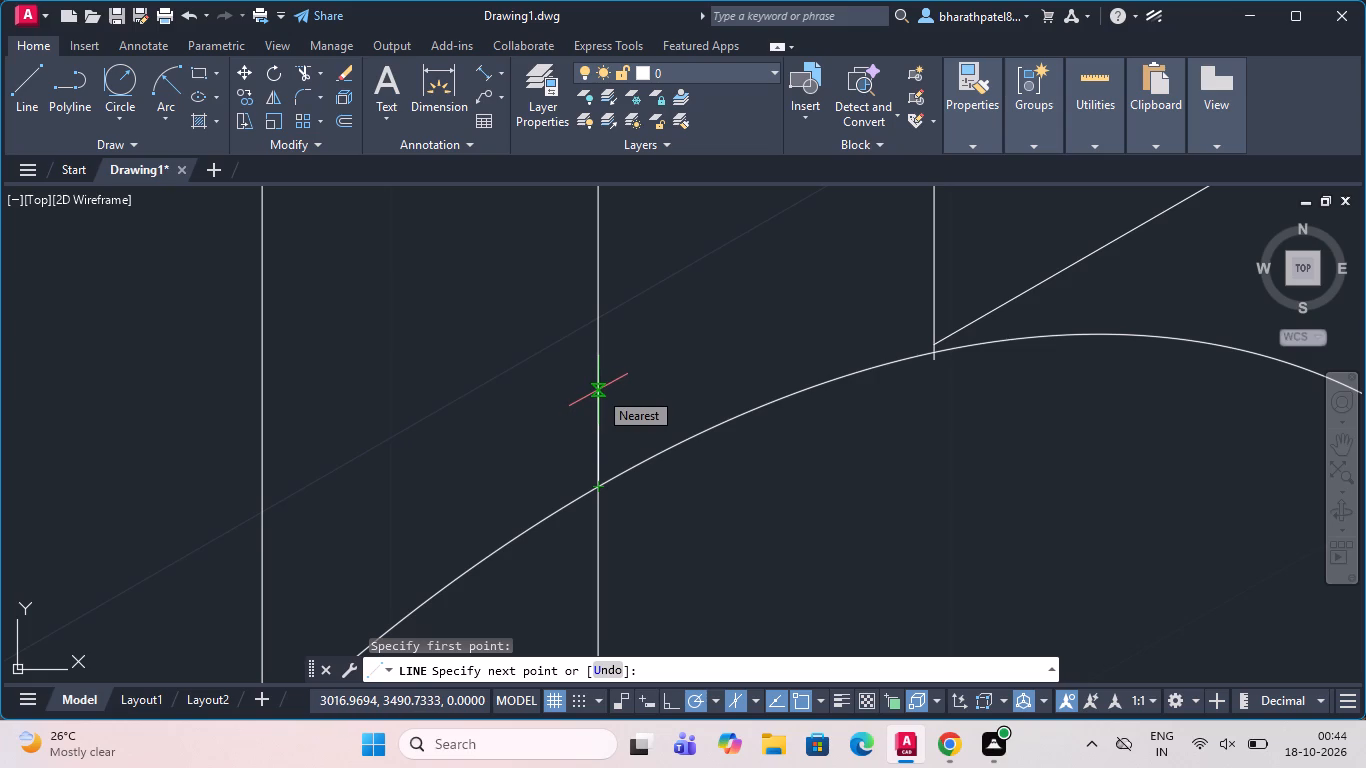
text(0.12)
key(Return)
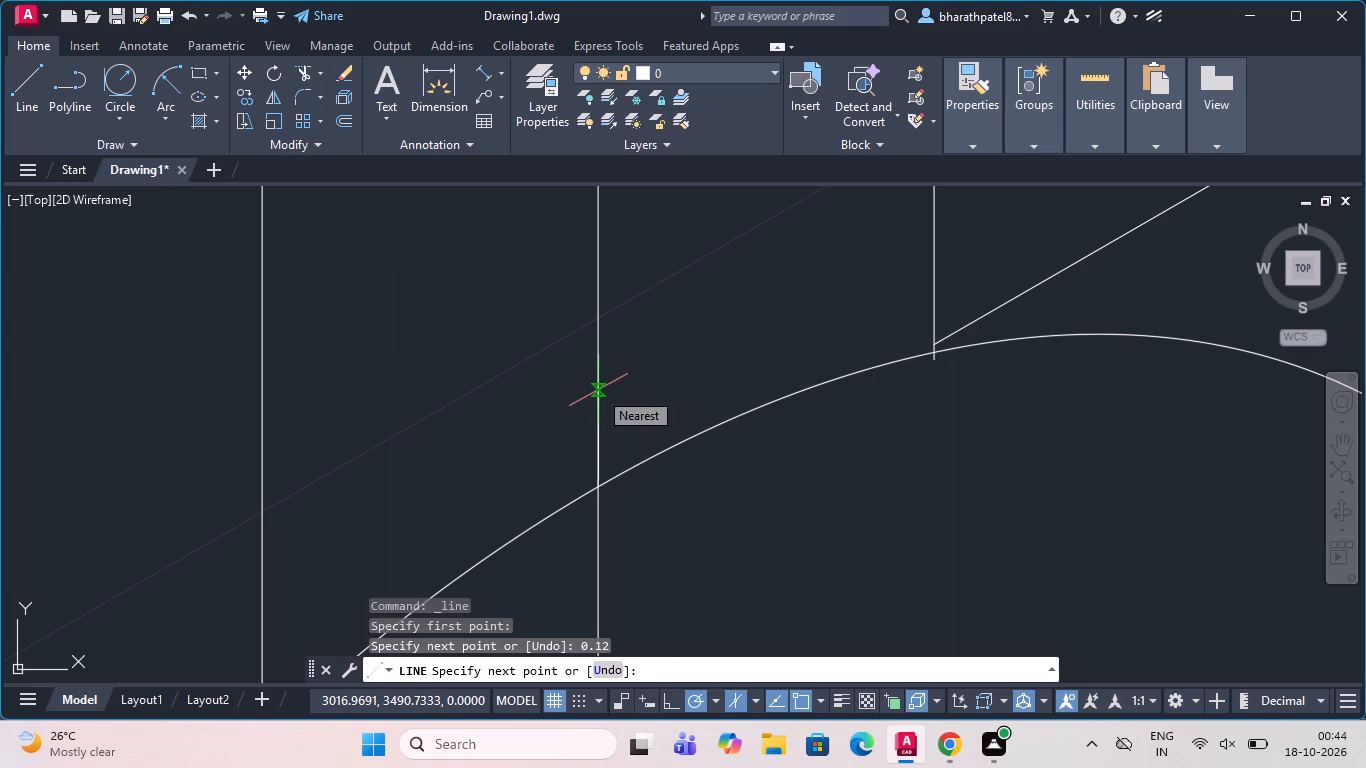
scroll(619, 482, up, 4)
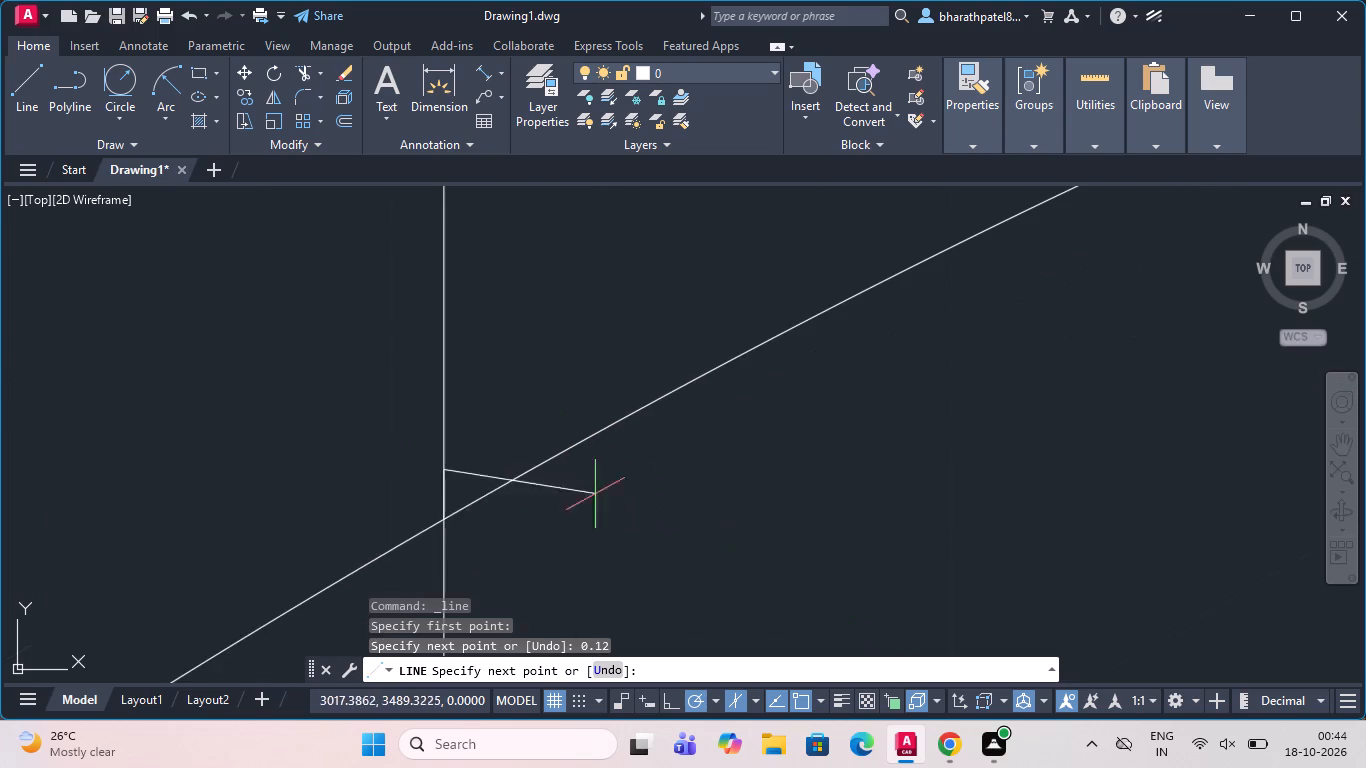
scroll(369, 509, up, 1)
click(358, 518)
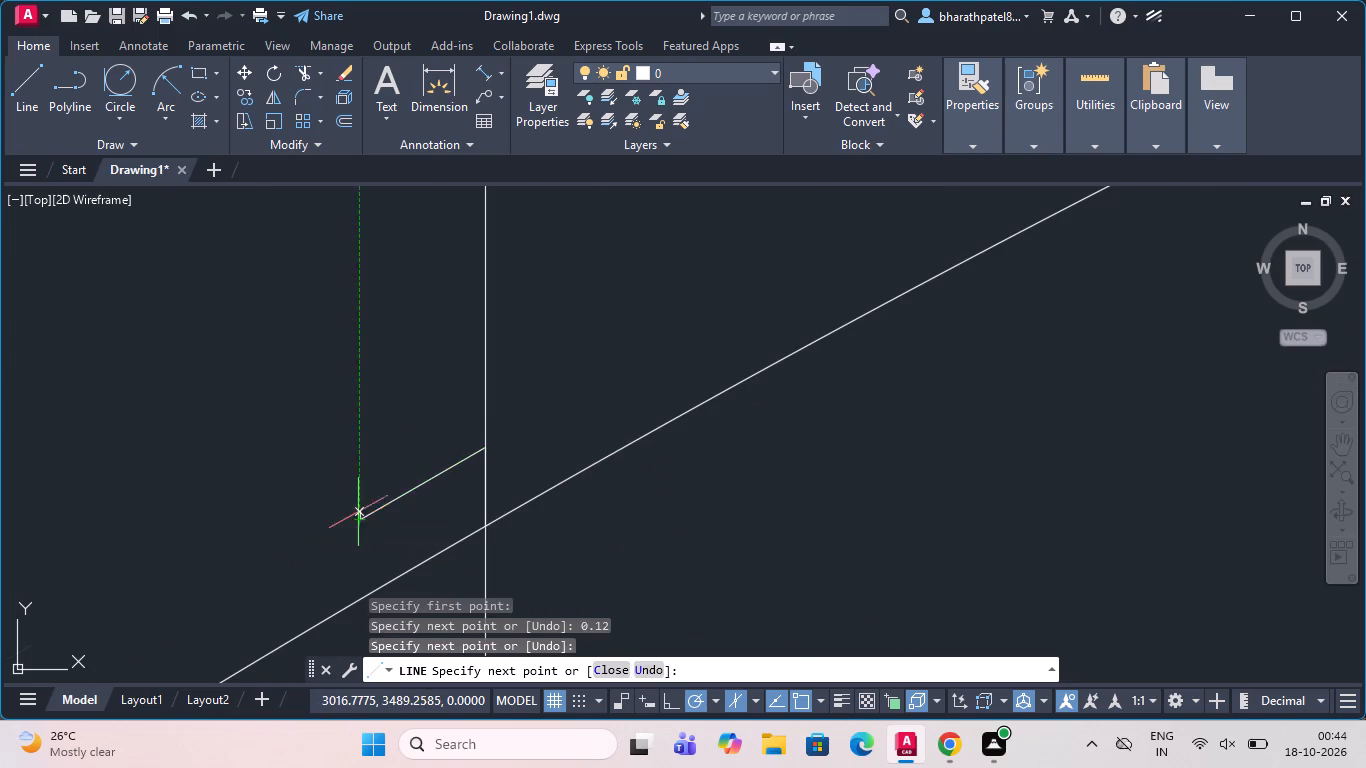
key(Escape)
Move the isocircle from its crossing with the inner vertical edge up to the top end of the 0.12 line.
click(516, 509)
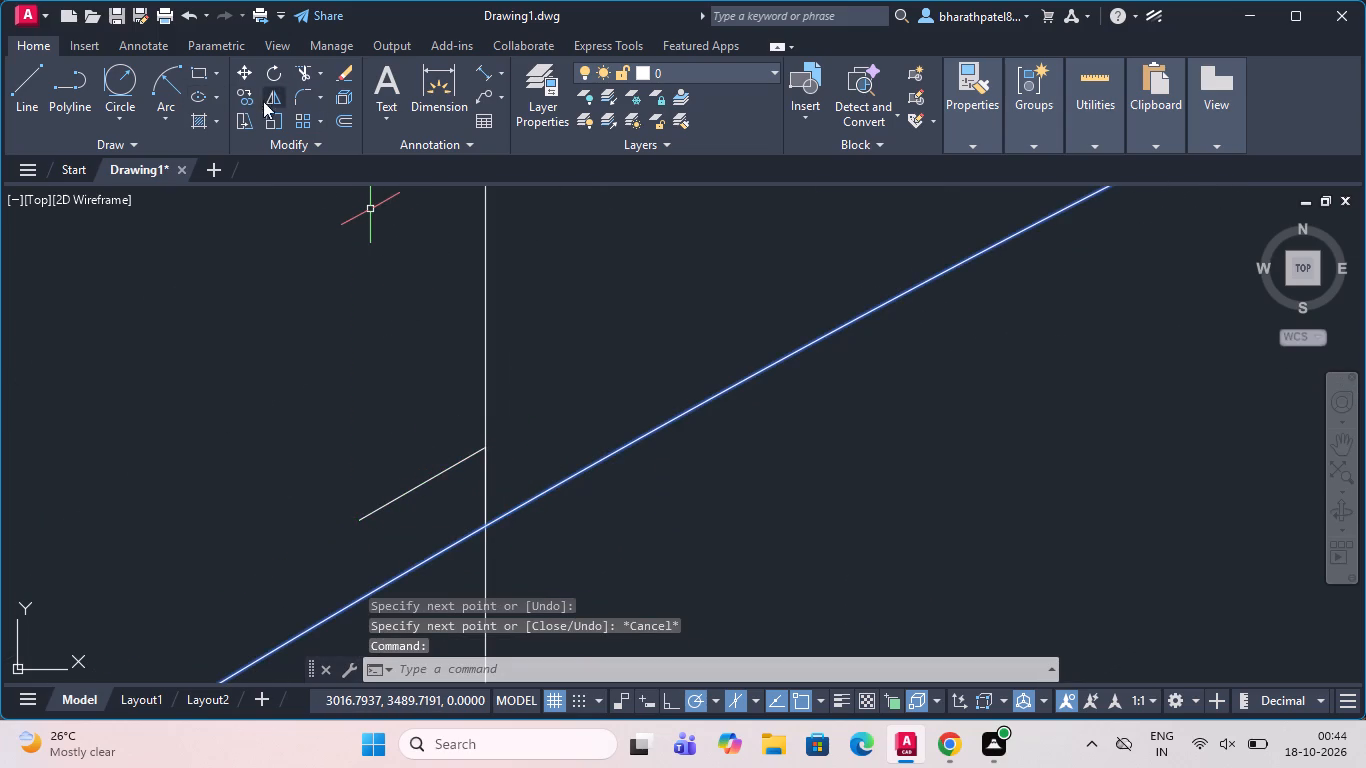
click(239, 72)
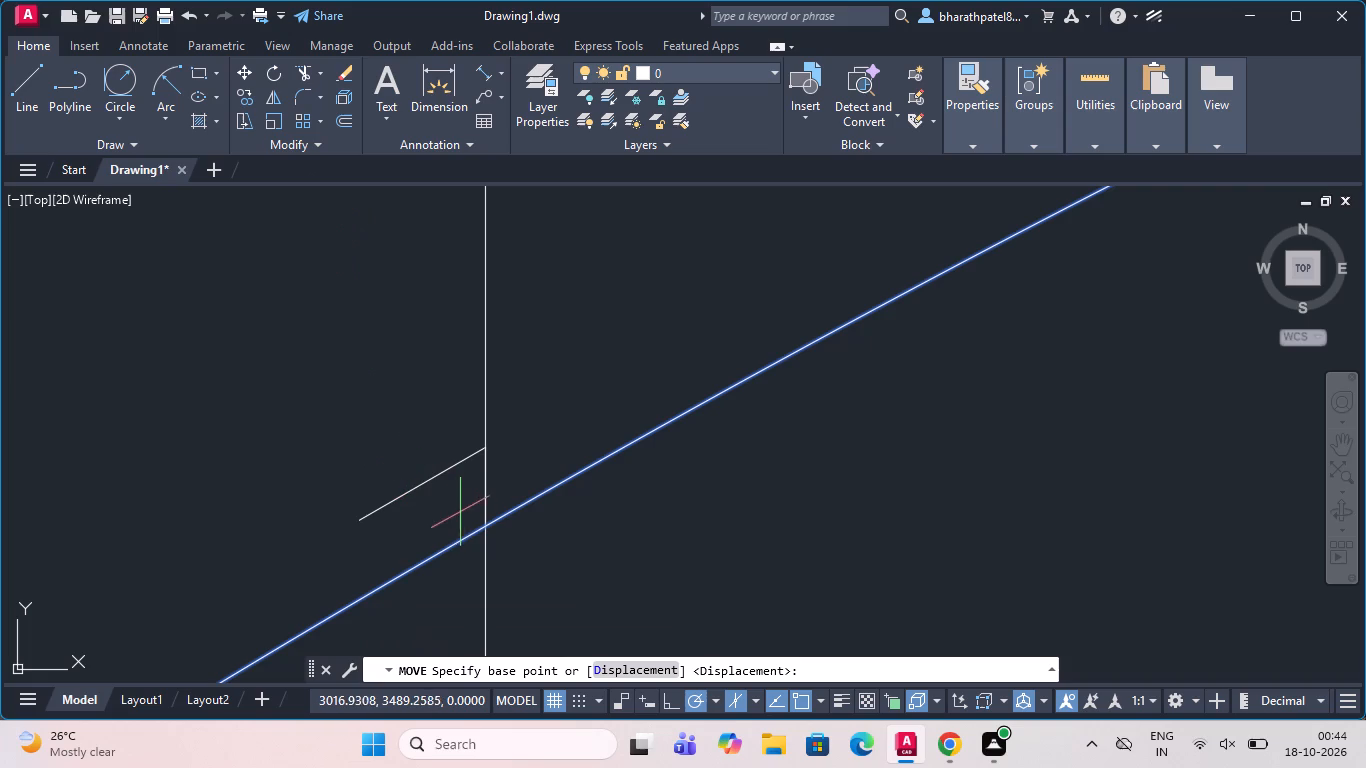
click(487, 529)
scroll(492, 462, up, 3)
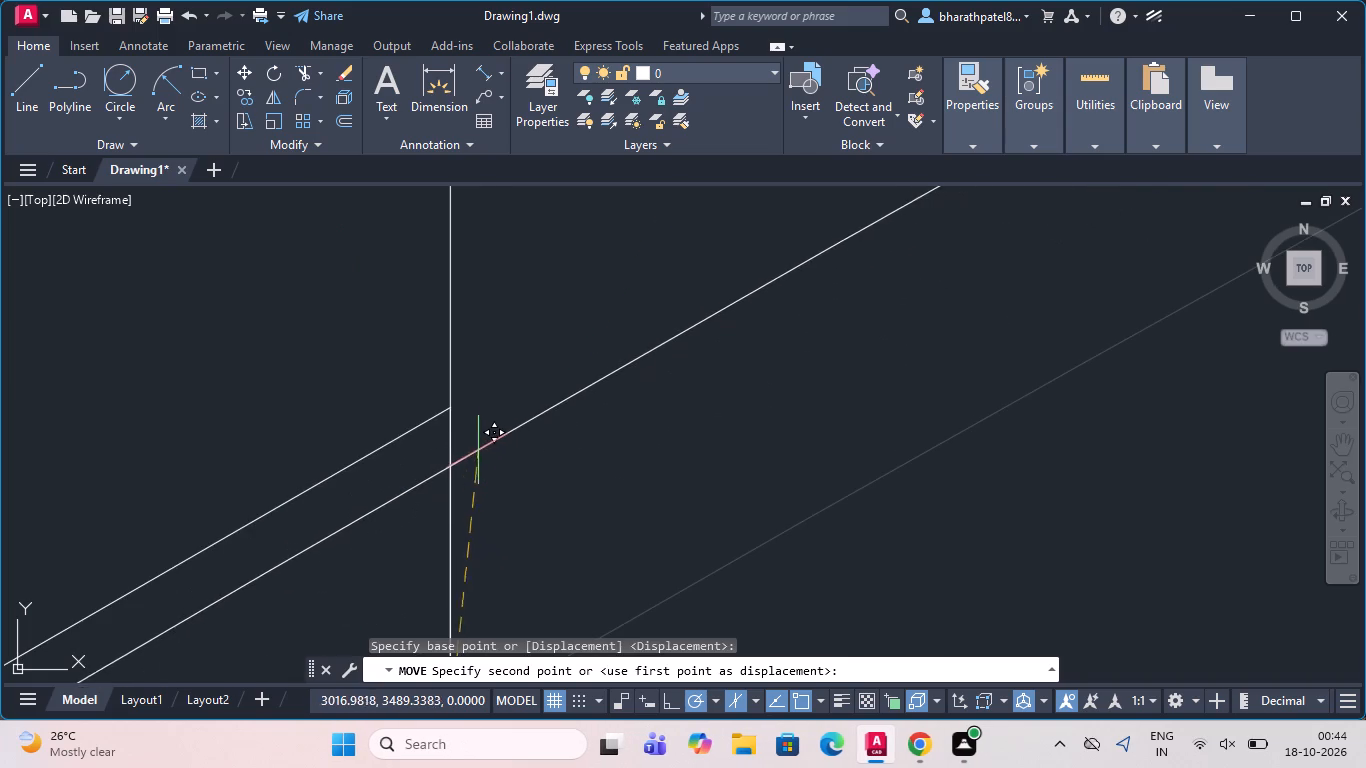
click(447, 410)
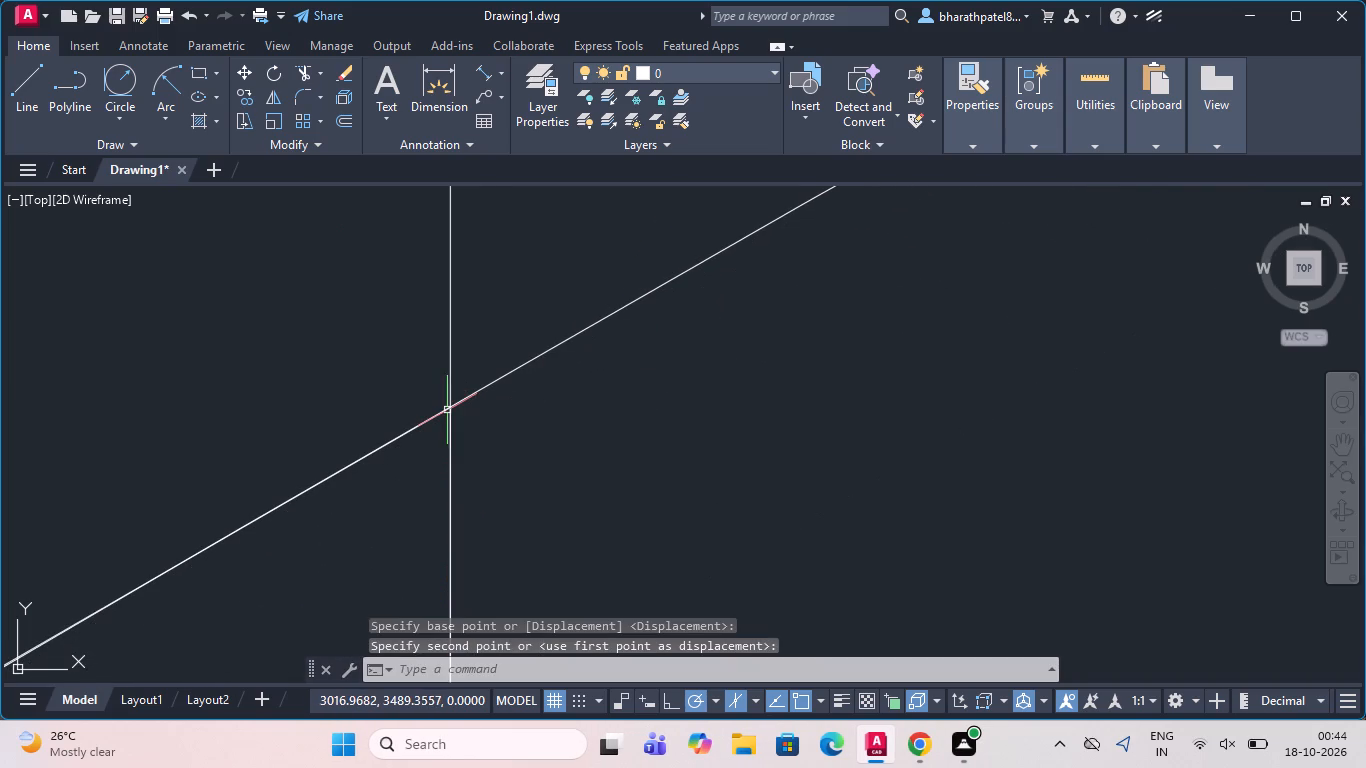
scroll(447, 410, down, 4)
key(Escape)
scroll(695, 367, down, 8)
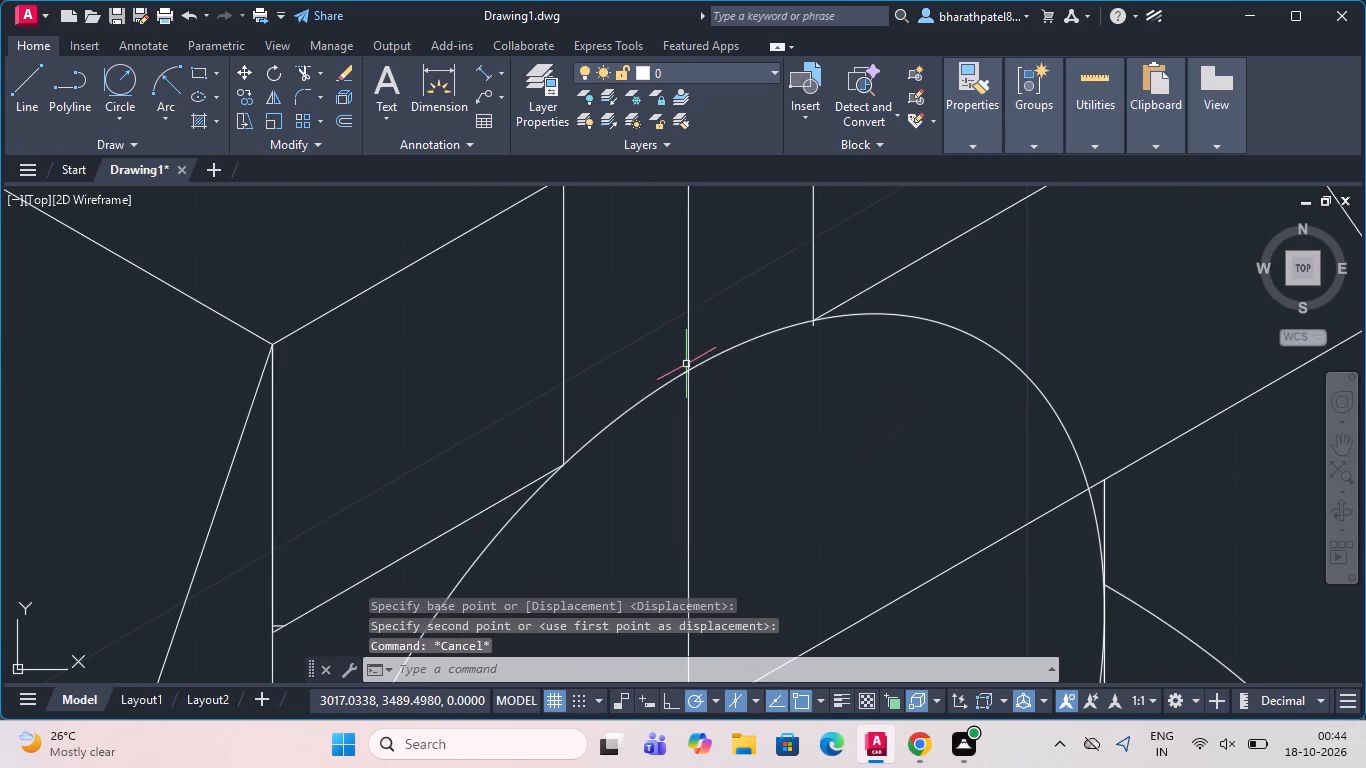
Erase the short vertical line hanging below the rear notch's lower corner.
scroll(818, 317, up, 3)
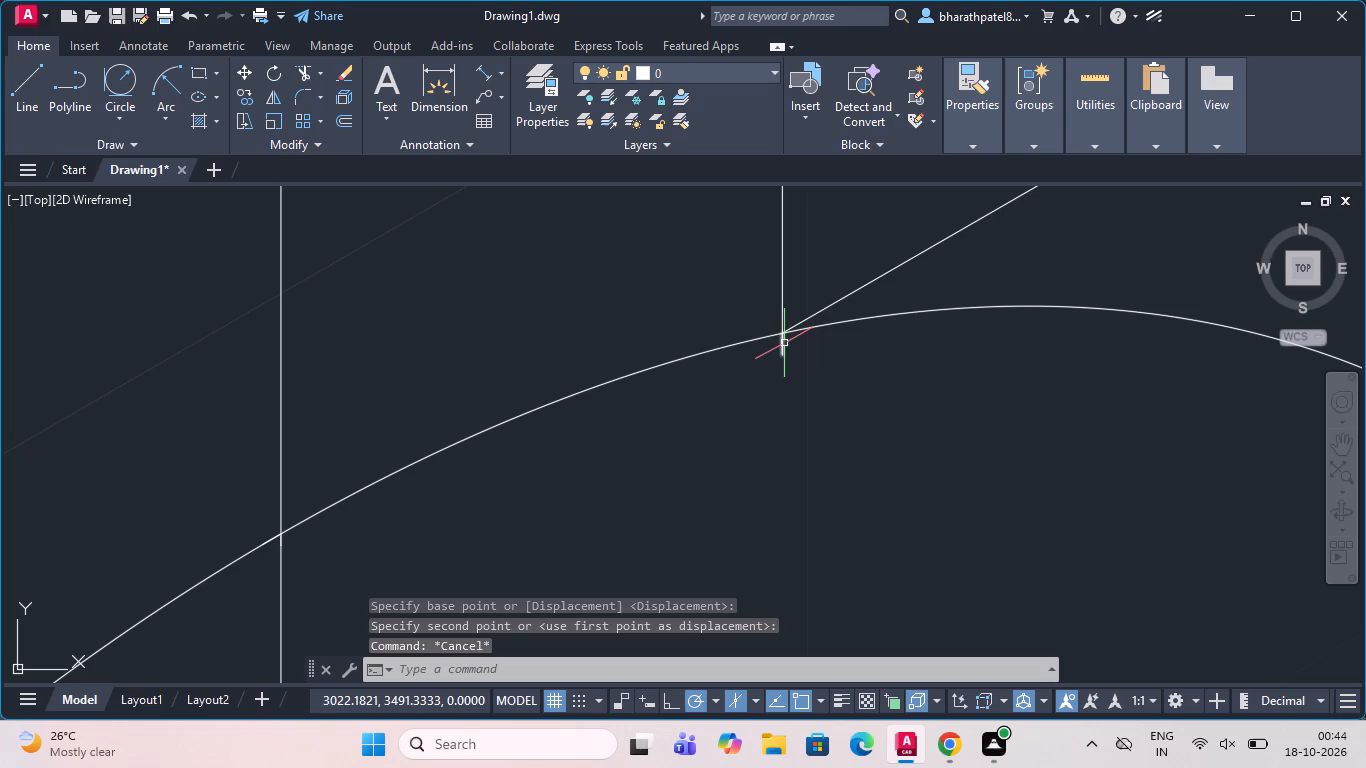
click(784, 343)
key(Delete)
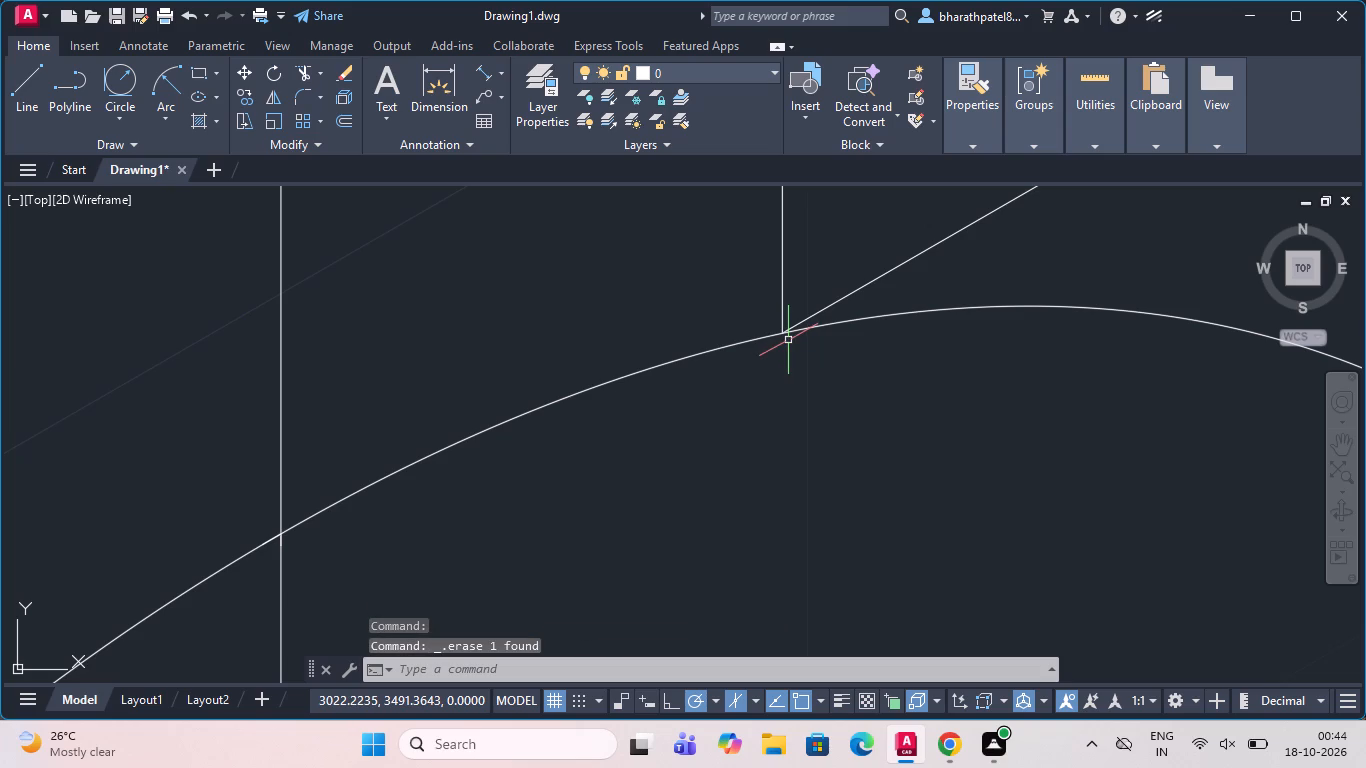
Draw a 30° line through the isocircle's centre, reaching beyond the isocircle on both sides to near the front vertical edge.
scroll(792, 345, down, 5)
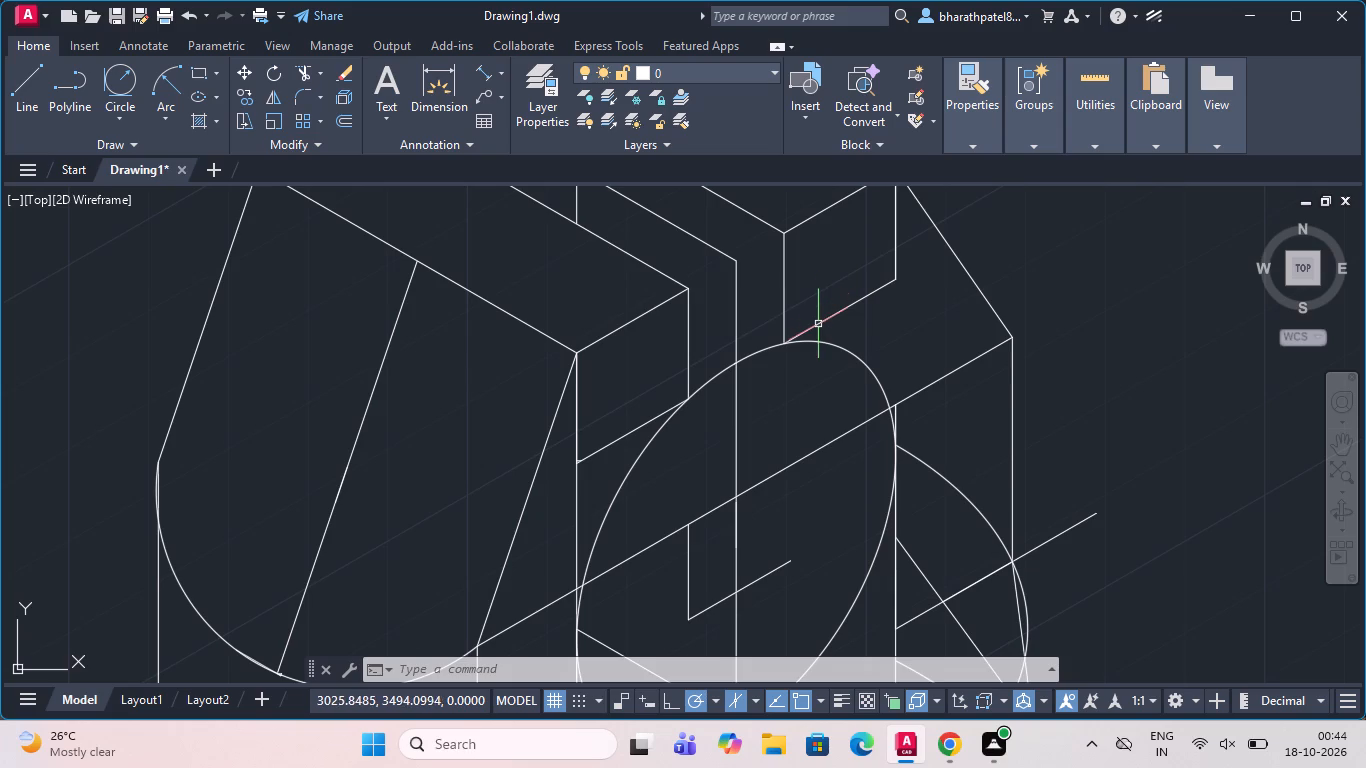
scroll(812, 343, down, 2)
scroll(832, 374, up, 3)
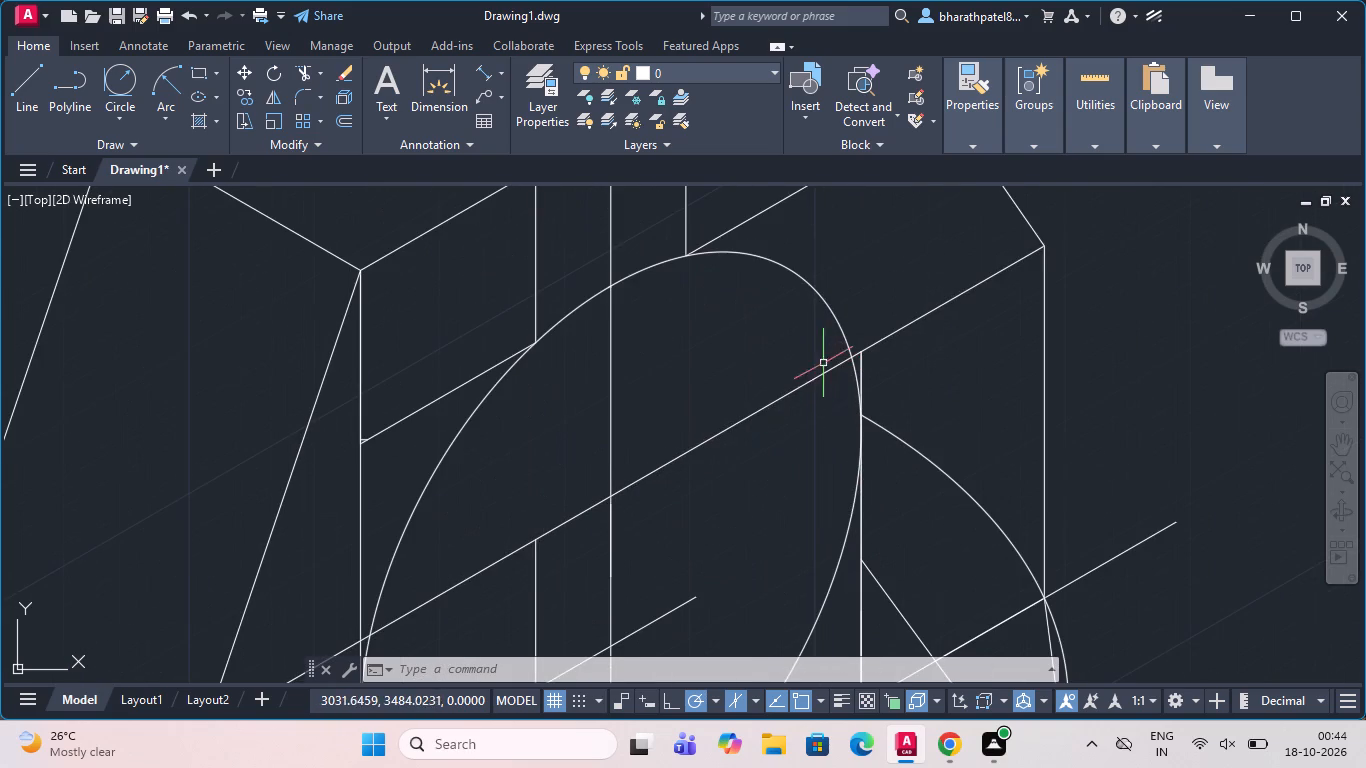
click(758, 255)
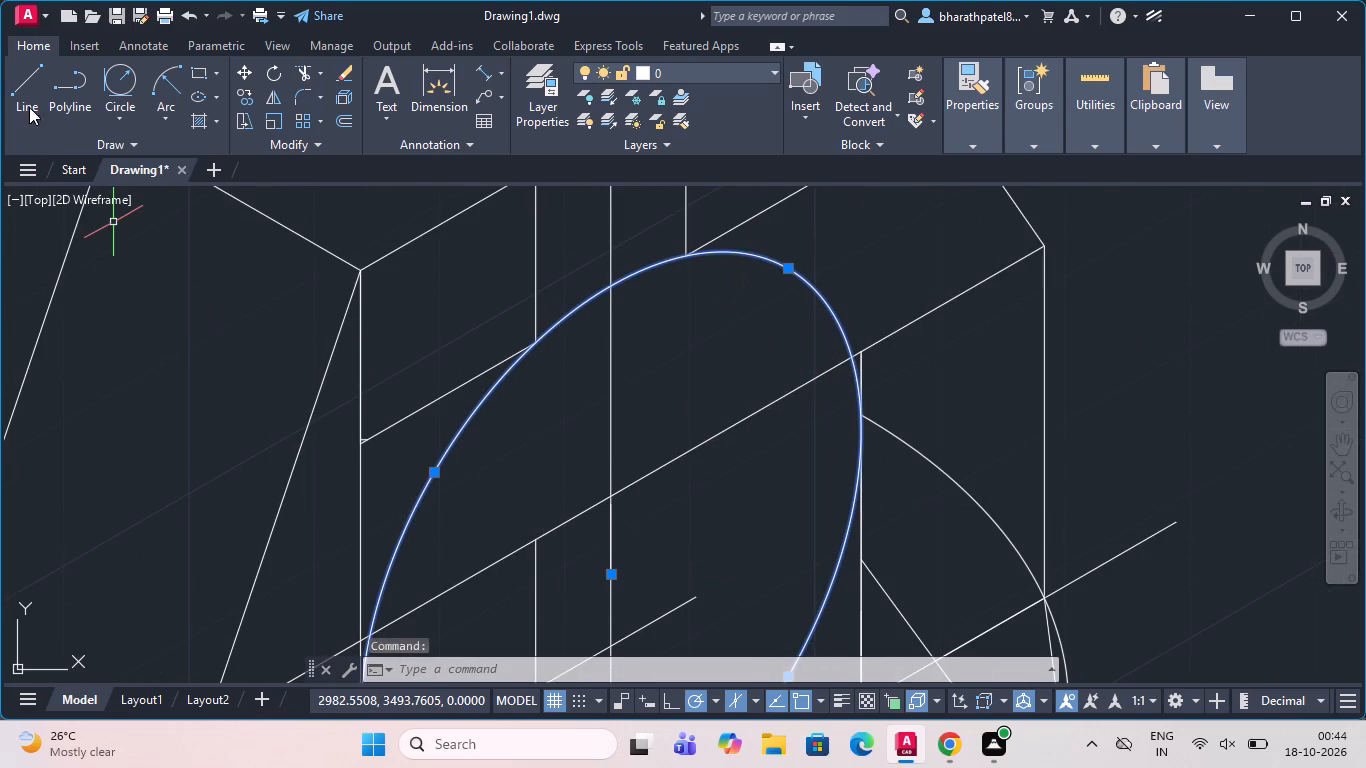
click(13, 78)
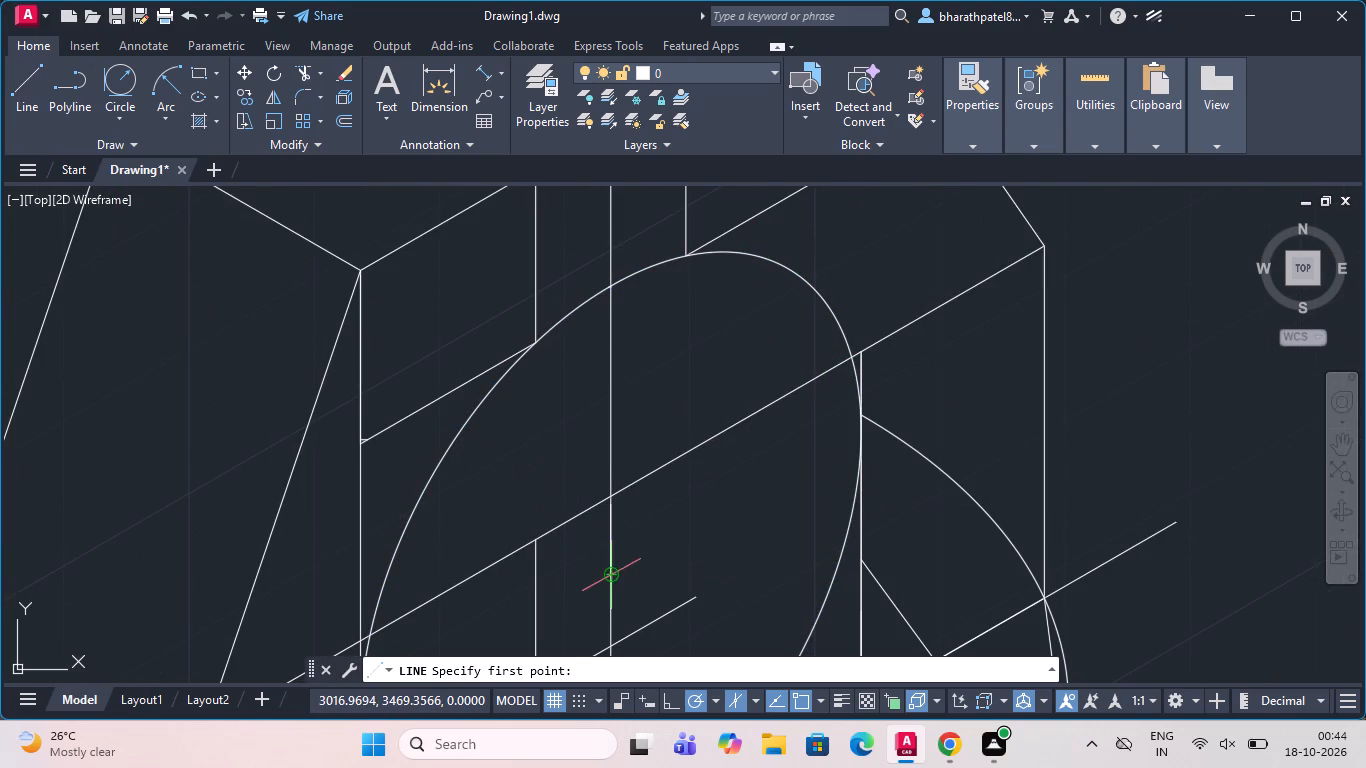
drag(615, 579, 669, 564)
click(976, 359)
scroll(974, 362, down, 2)
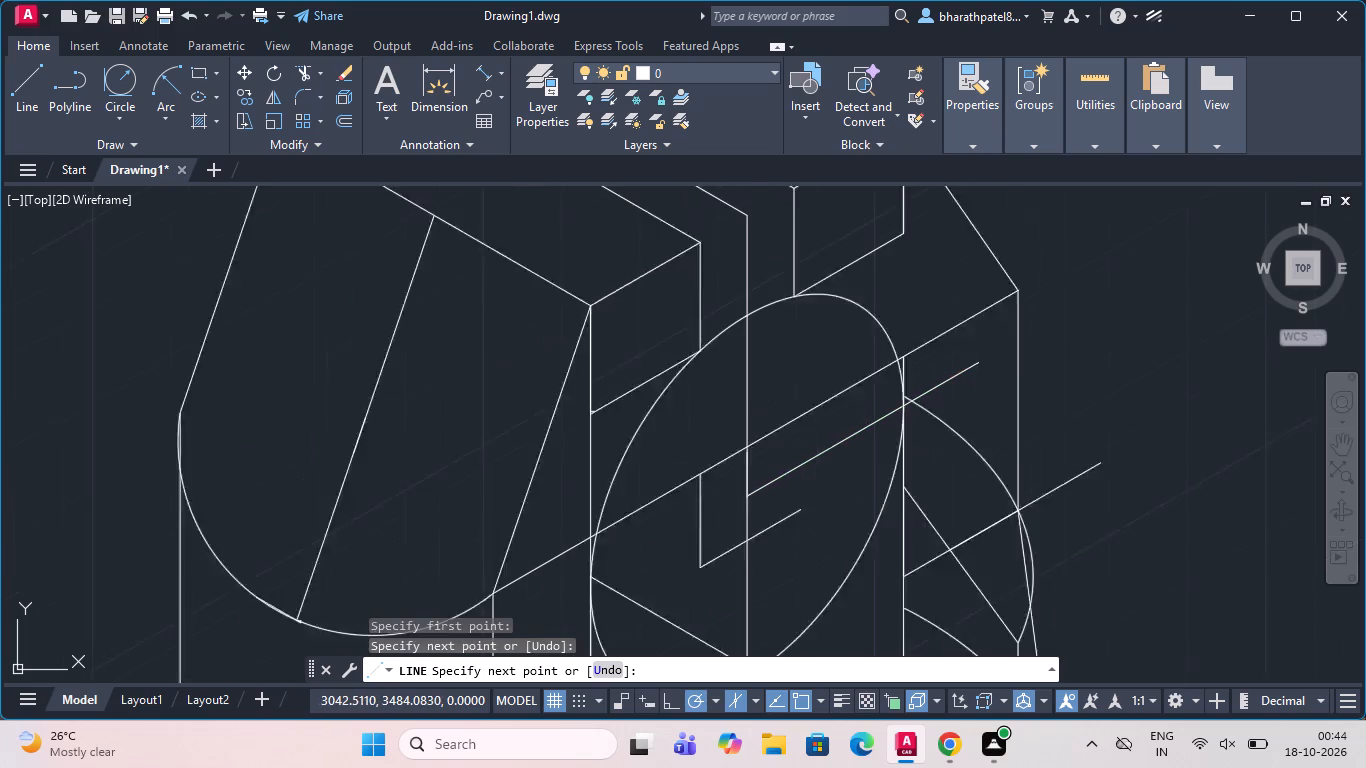
scroll(665, 525, up, 2)
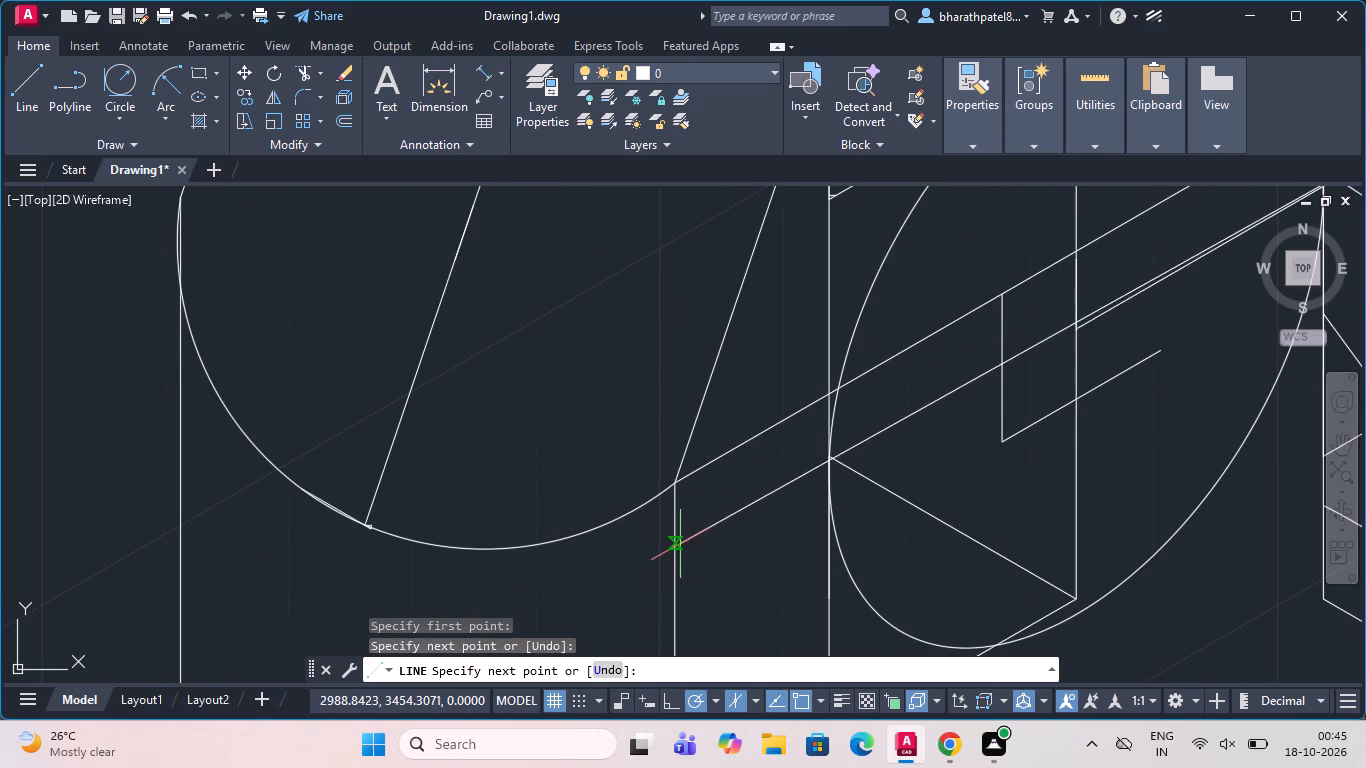
click(685, 554)
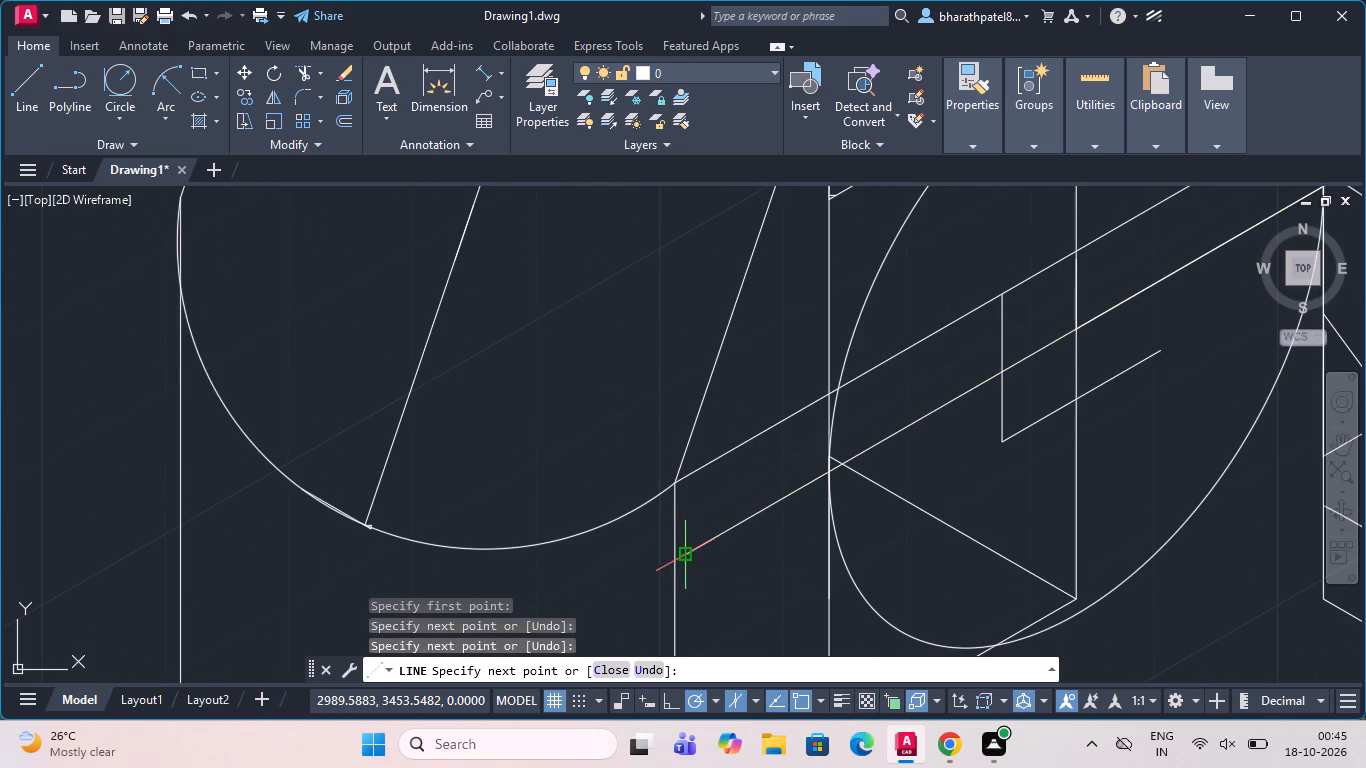
key(Escape)
Trim away the rear notch's lower sloping edge and the vertical edge rising from its outer end.
scroll(636, 455, down, 3)
scroll(804, 381, up, 3)
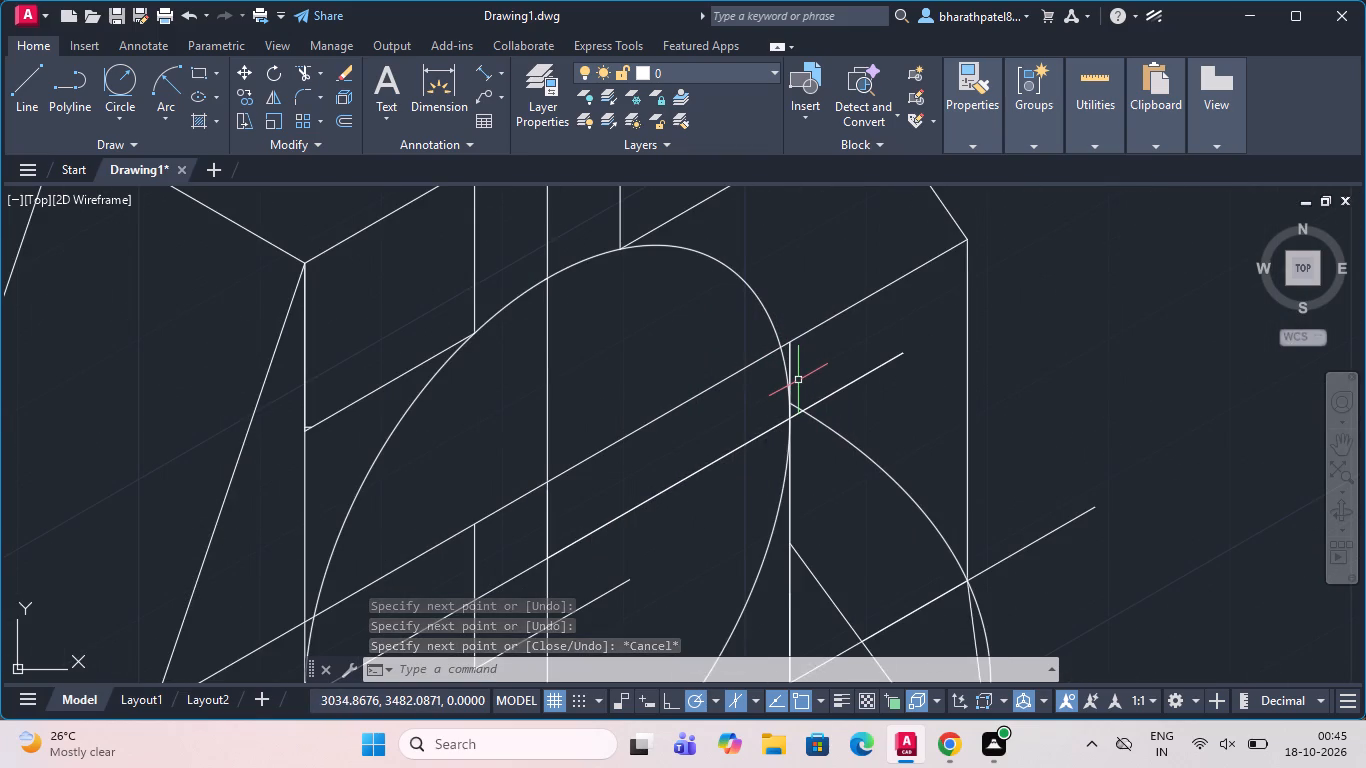
scroll(797, 379, down, 2)
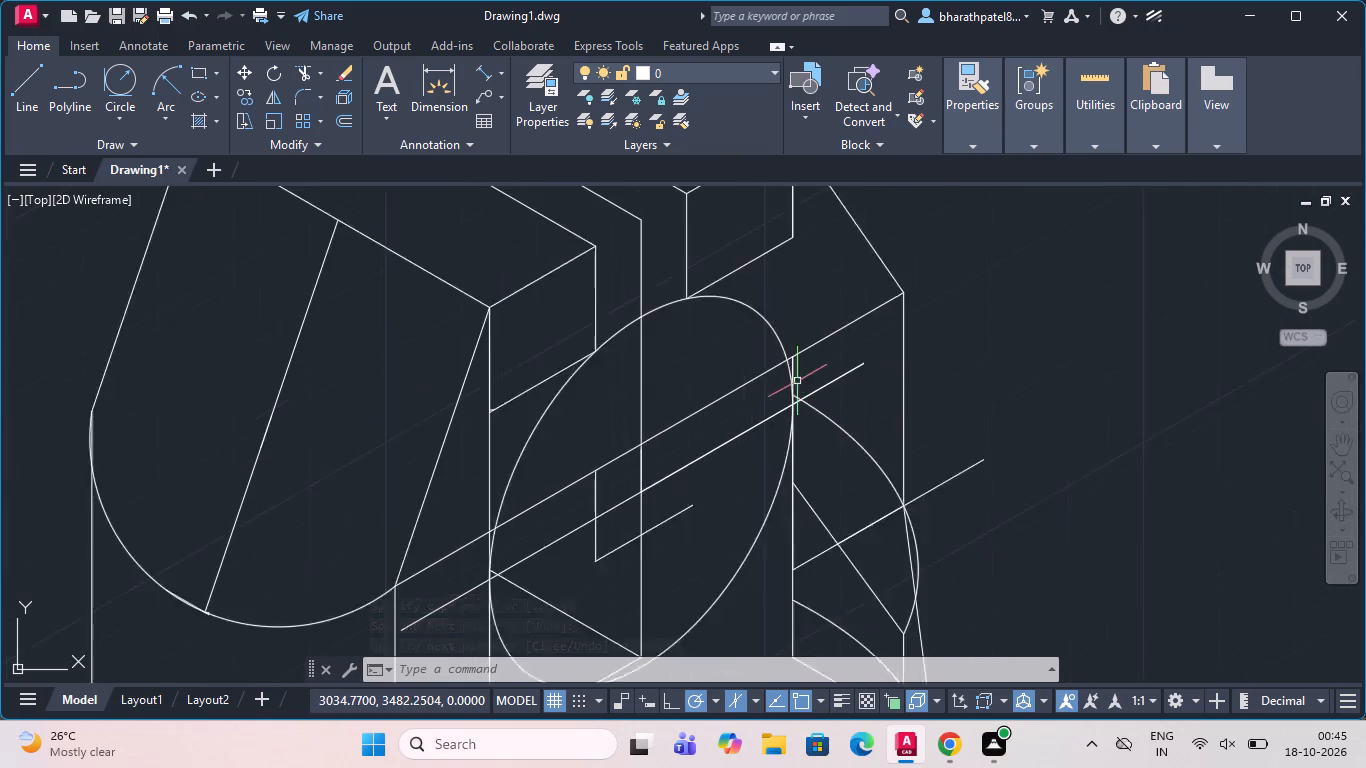
scroll(808, 359, up, 2)
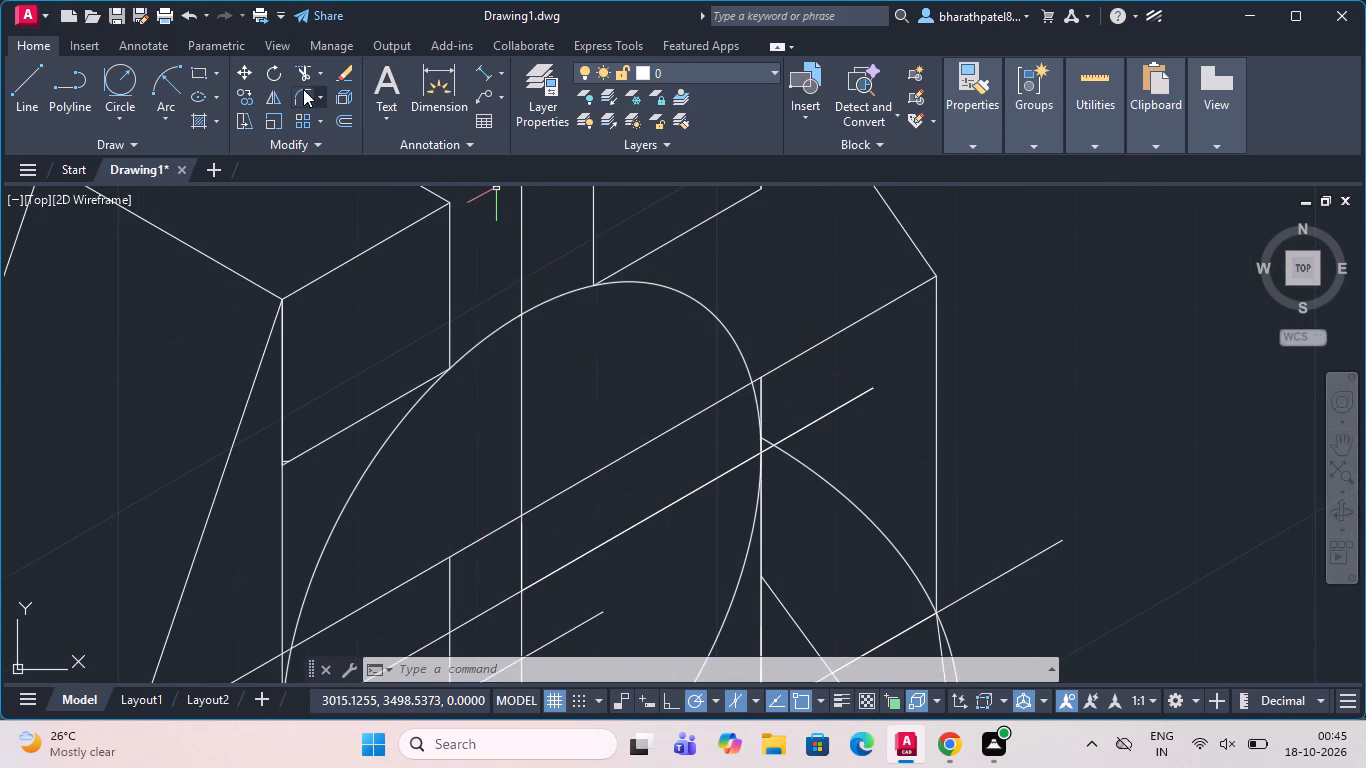
click(297, 69)
scroll(656, 317, down, 3)
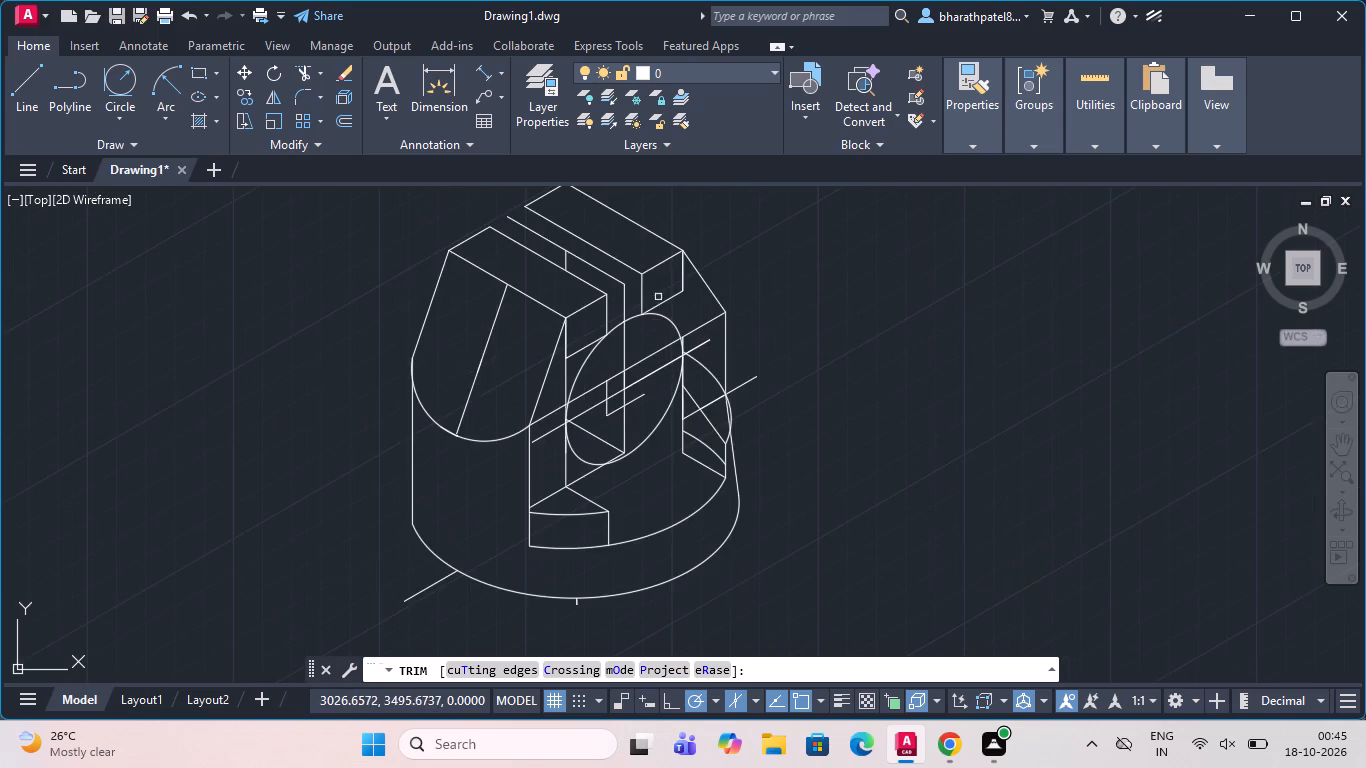
scroll(666, 280, up, 3)
drag(666, 284, 716, 410)
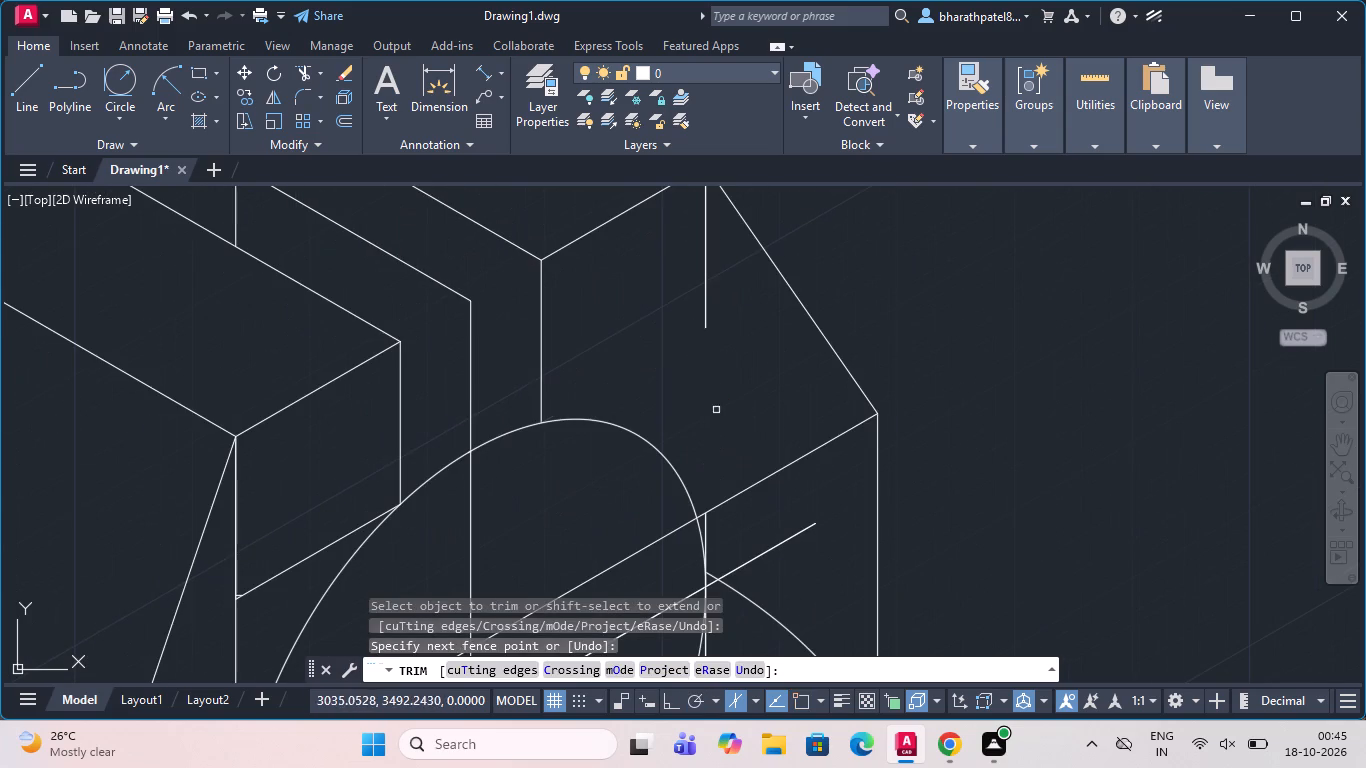
drag(680, 299, 709, 302)
Trim the sloping edge and vertical stub outside the isocircle, and the rear arc's upper end back to the 30° centre line.
scroll(716, 409, down, 2)
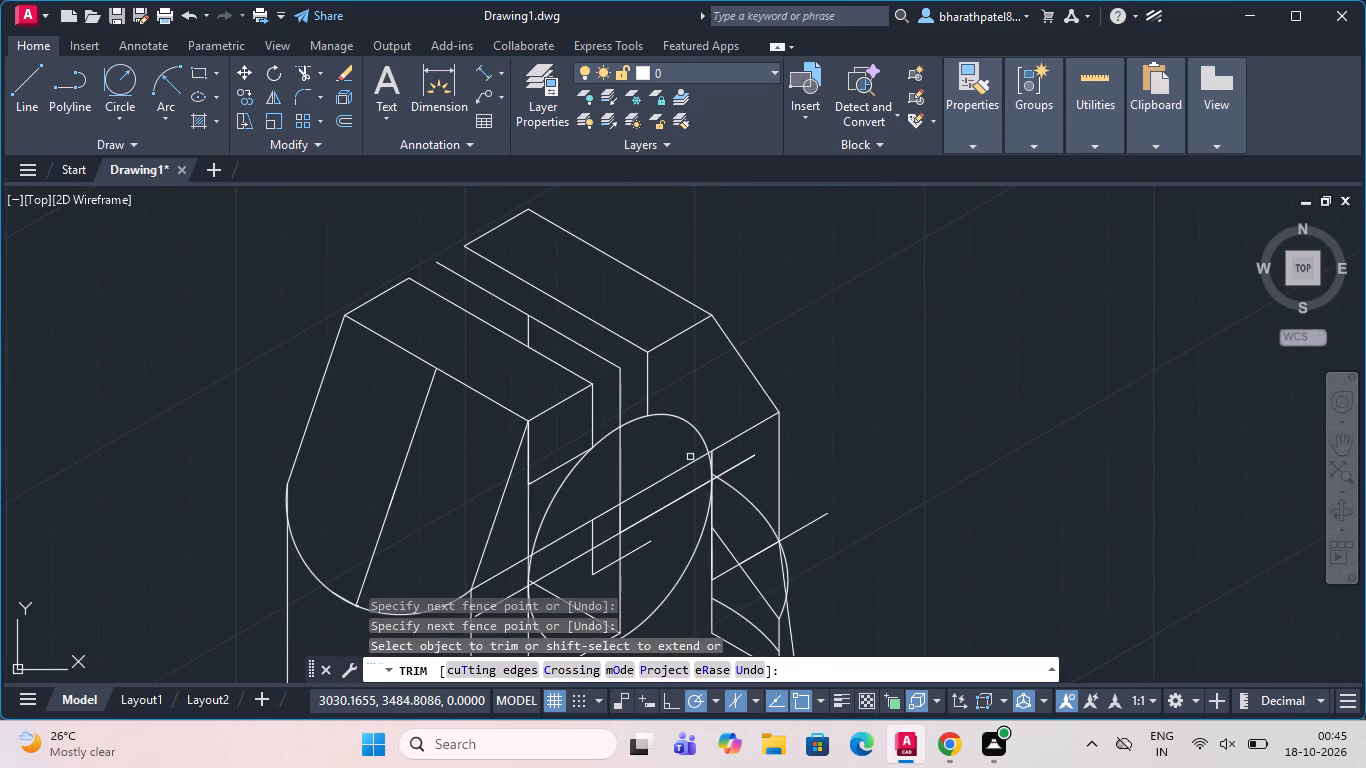
scroll(687, 492, up, 3)
drag(762, 310, 785, 388)
drag(799, 267, 829, 350)
scroll(822, 352, down, 2)
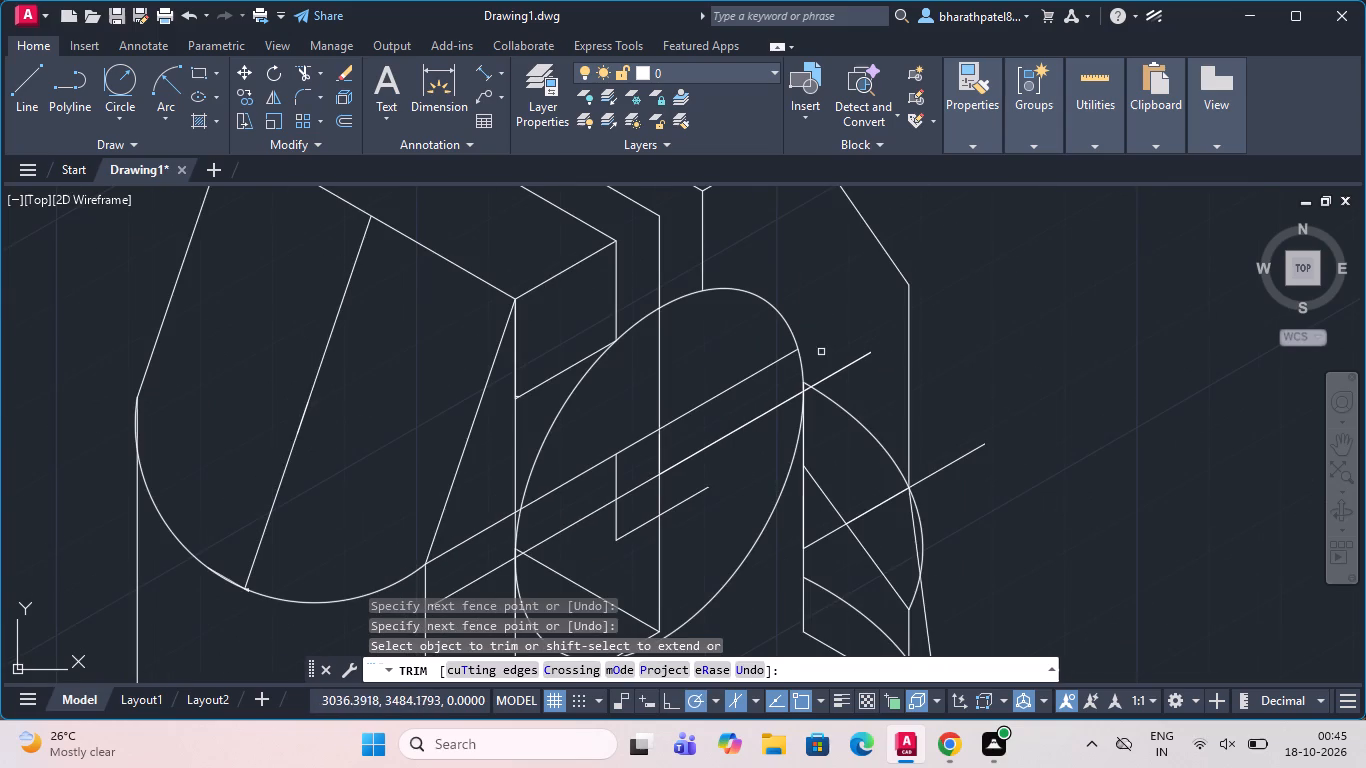
scroll(808, 387, up, 3)
drag(770, 331, 771, 347)
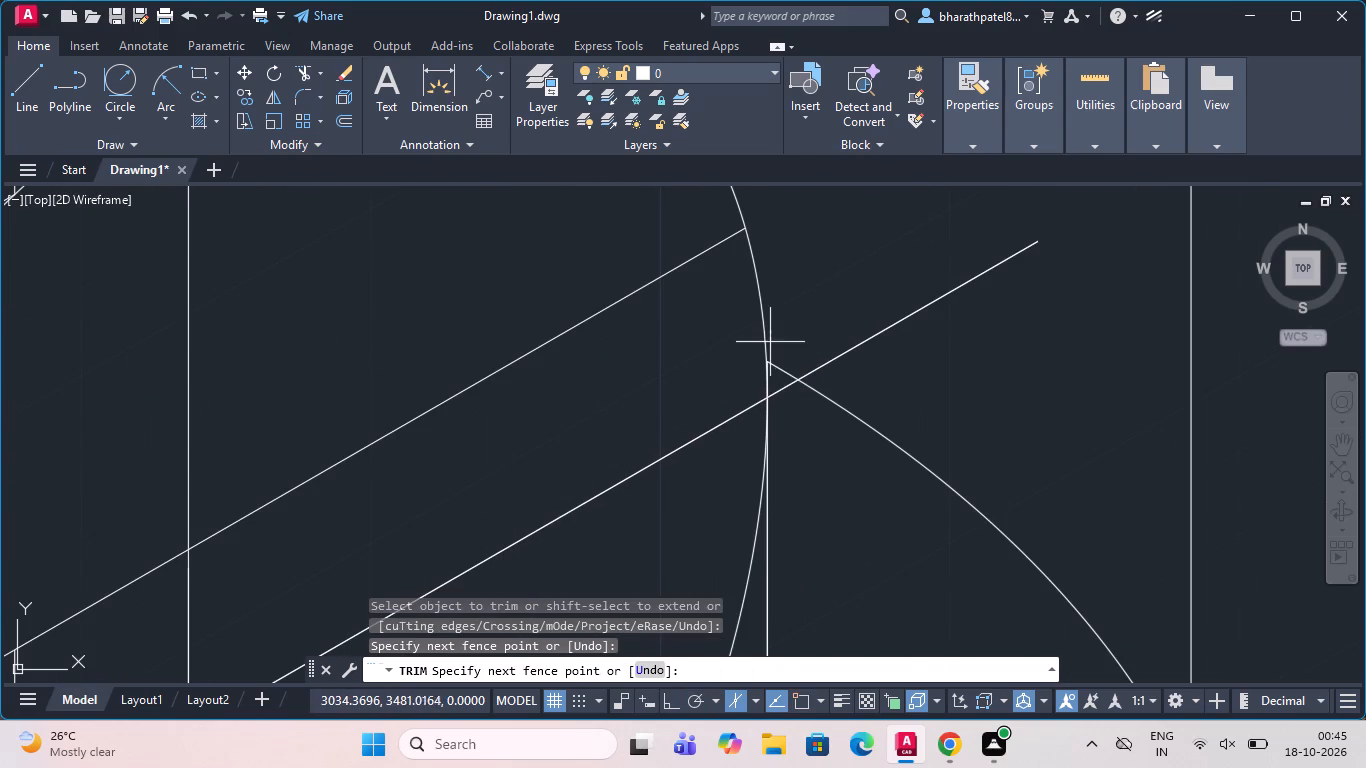
drag(771, 347, 771, 372)
Continue the centre line from its upper end with a line about 18.9 units long at 30°, past the rear vertical edge.
click(27, 82)
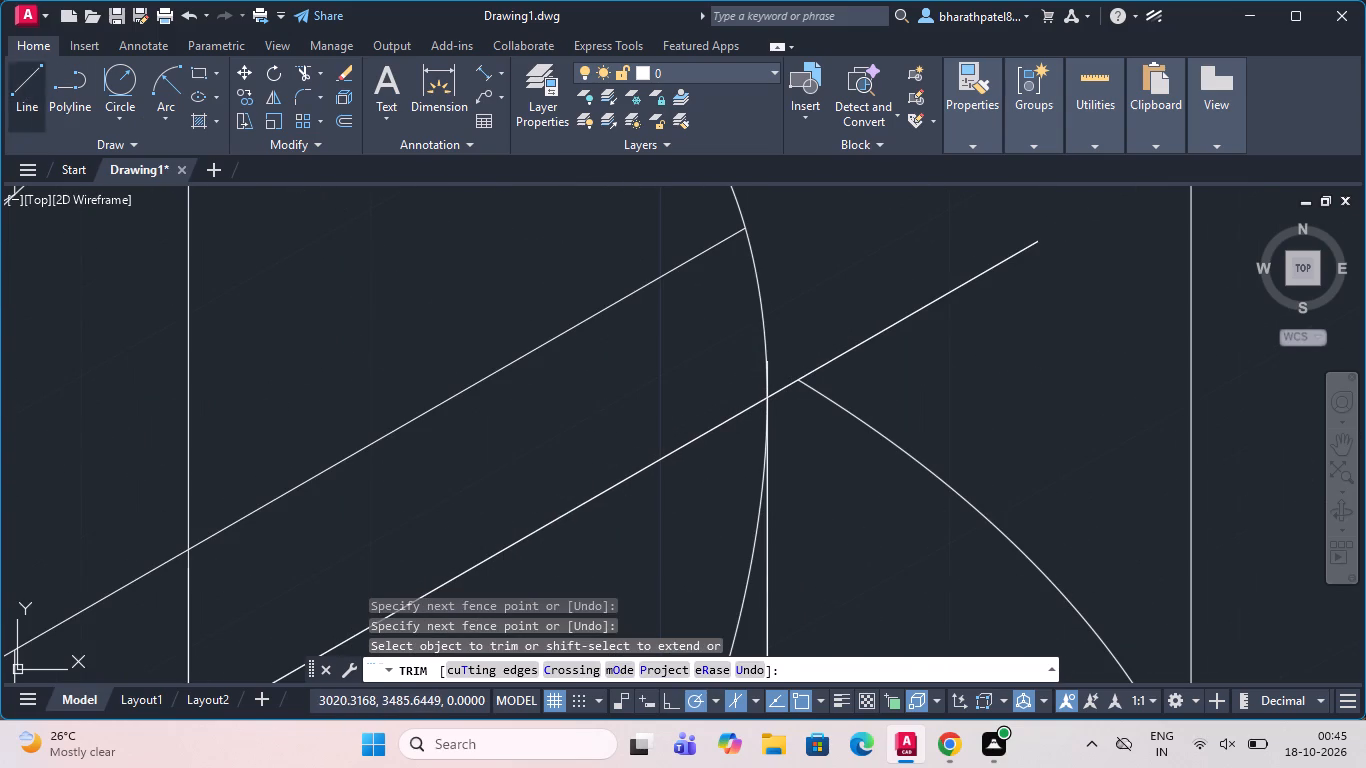
scroll(728, 437, down, 2)
scroll(857, 325, up, 3)
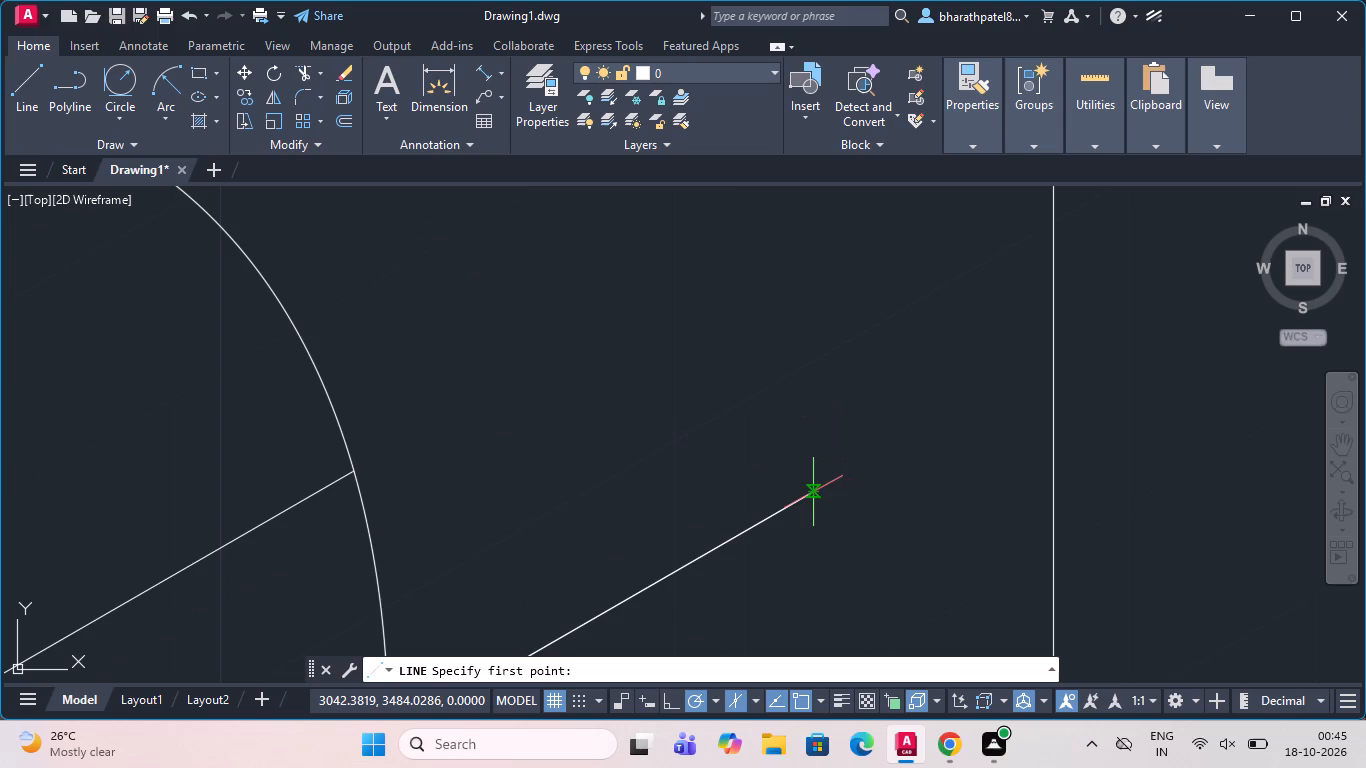
click(815, 497)
scroll(815, 496, down, 4)
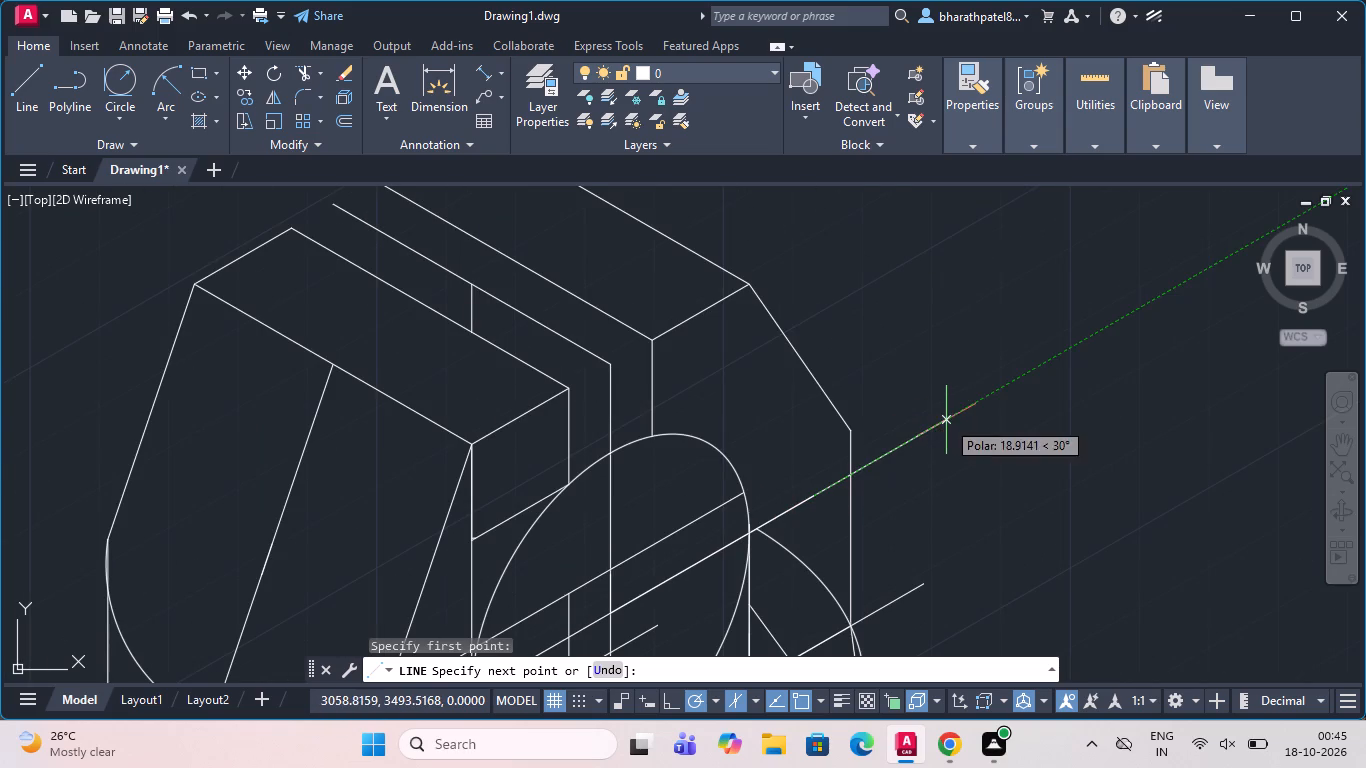
click(946, 423)
key(Escape)
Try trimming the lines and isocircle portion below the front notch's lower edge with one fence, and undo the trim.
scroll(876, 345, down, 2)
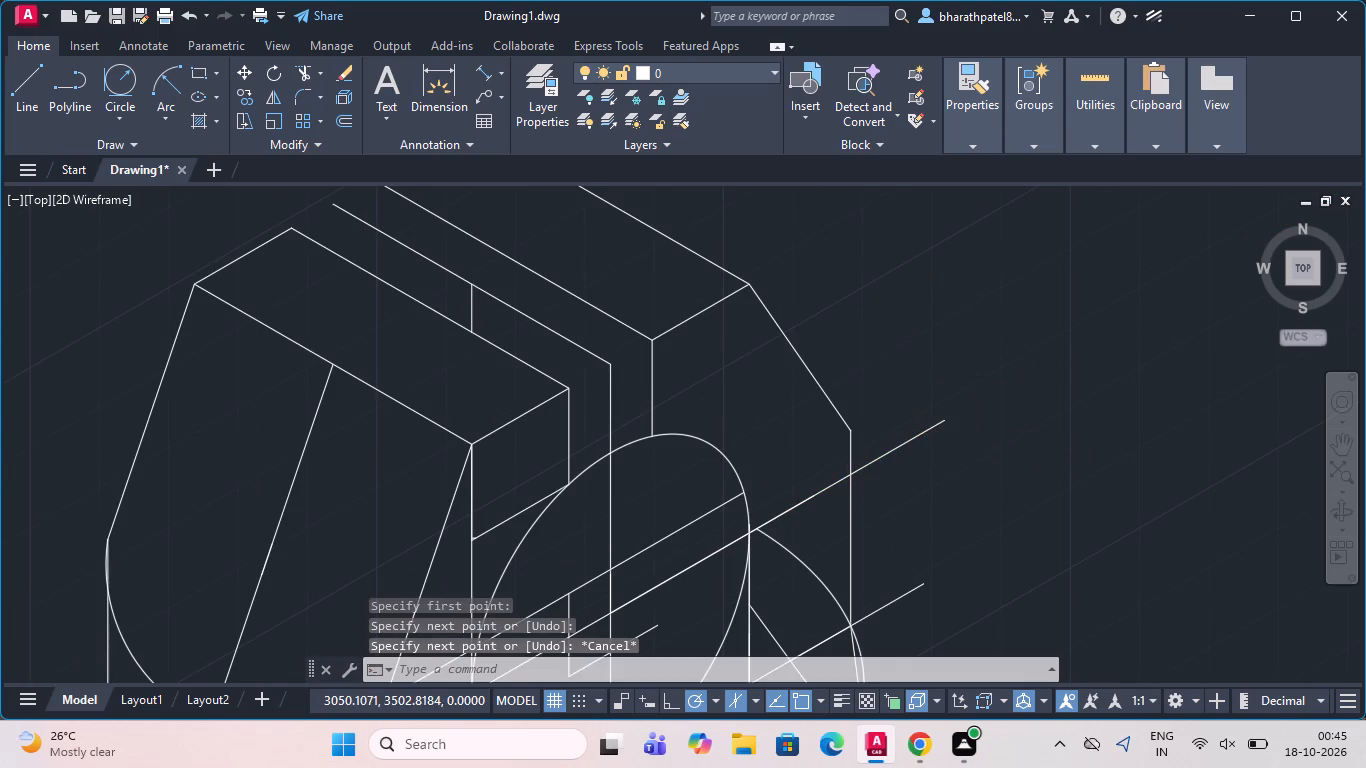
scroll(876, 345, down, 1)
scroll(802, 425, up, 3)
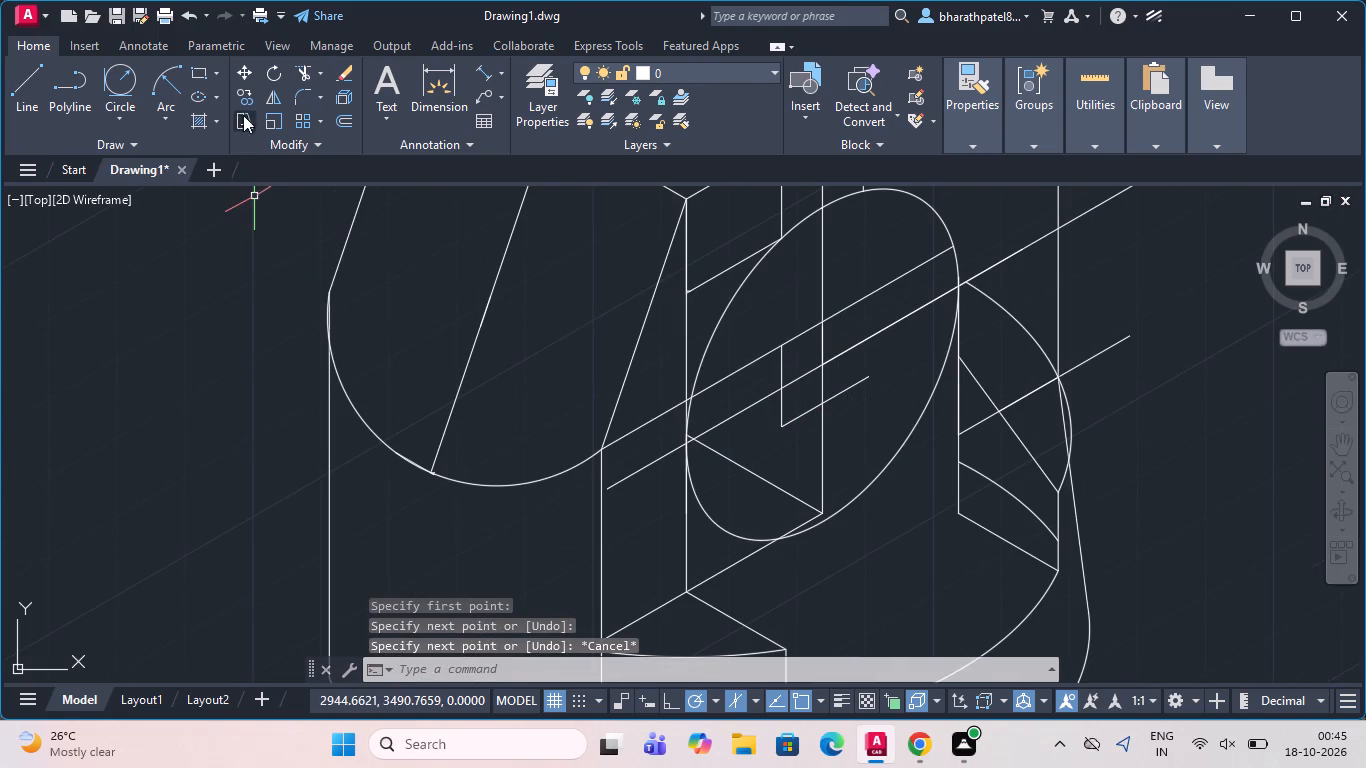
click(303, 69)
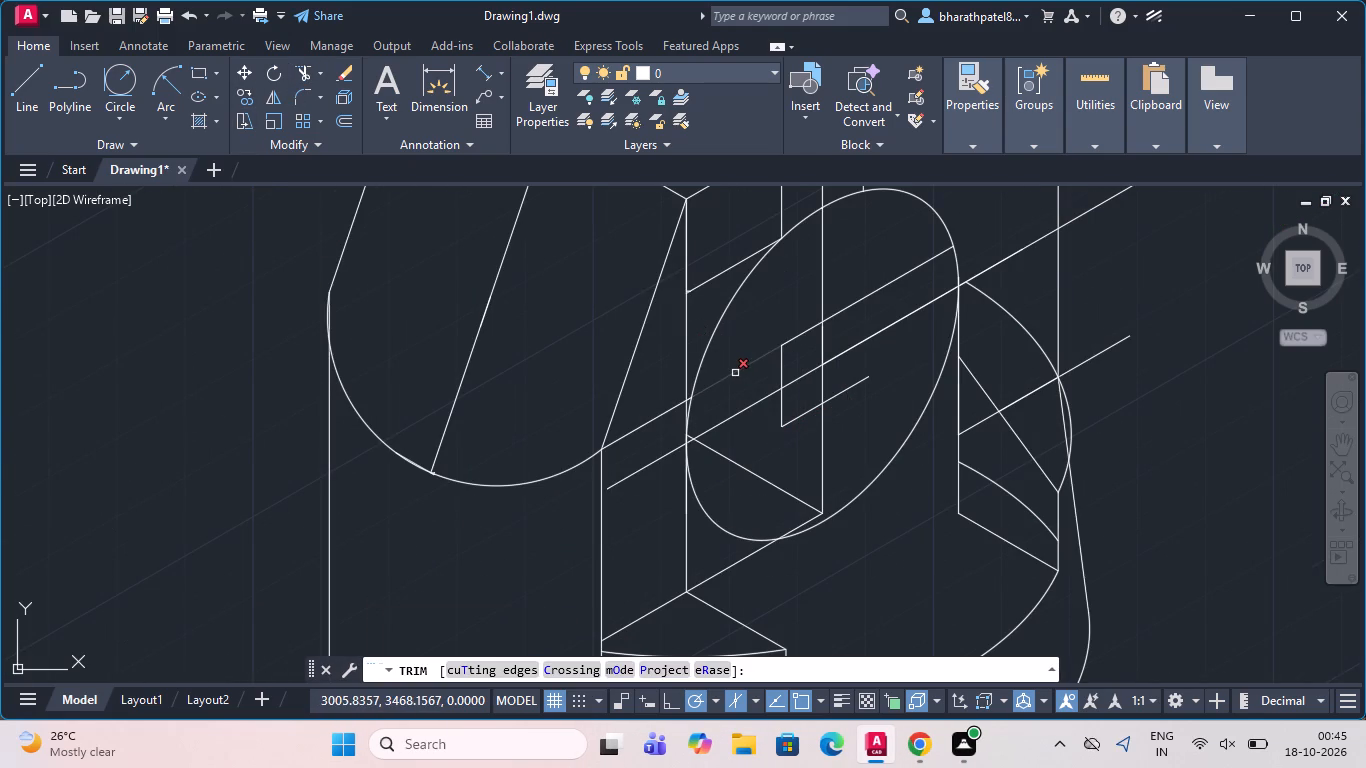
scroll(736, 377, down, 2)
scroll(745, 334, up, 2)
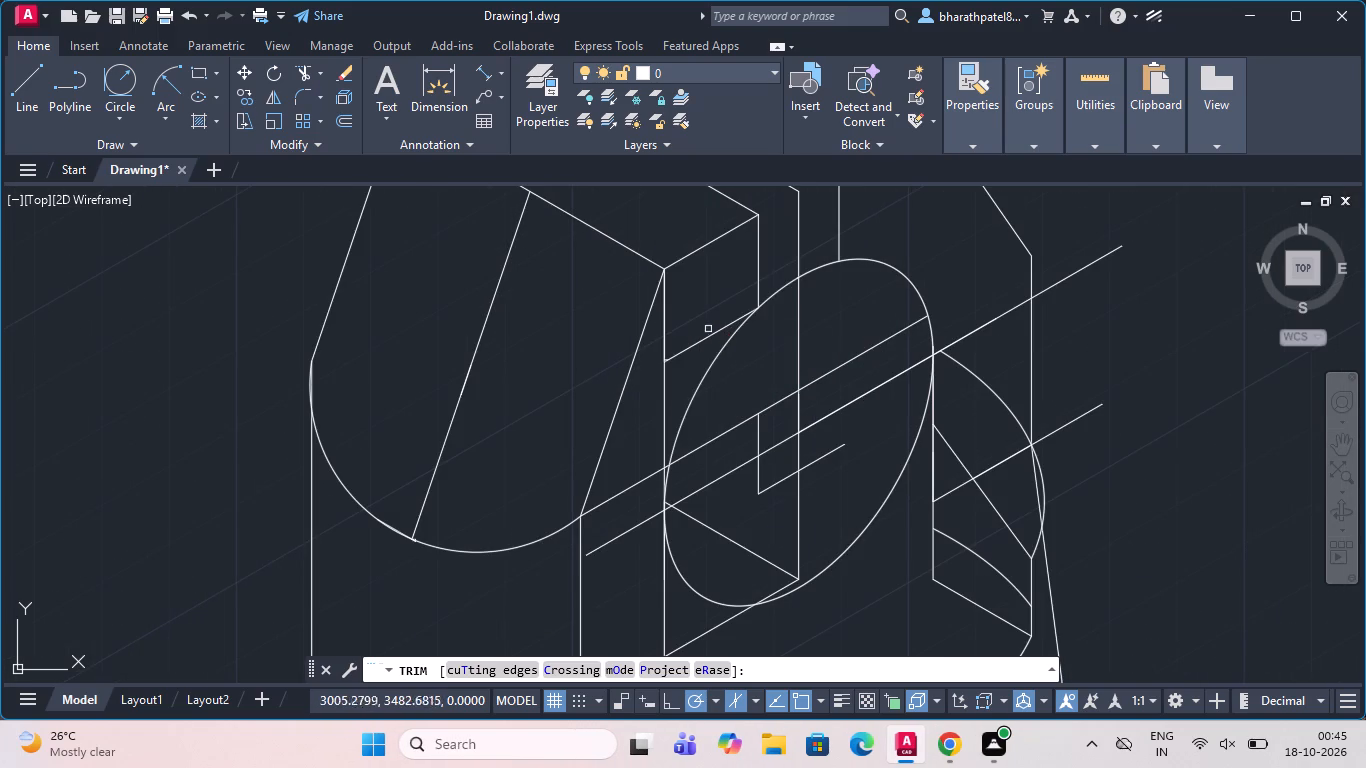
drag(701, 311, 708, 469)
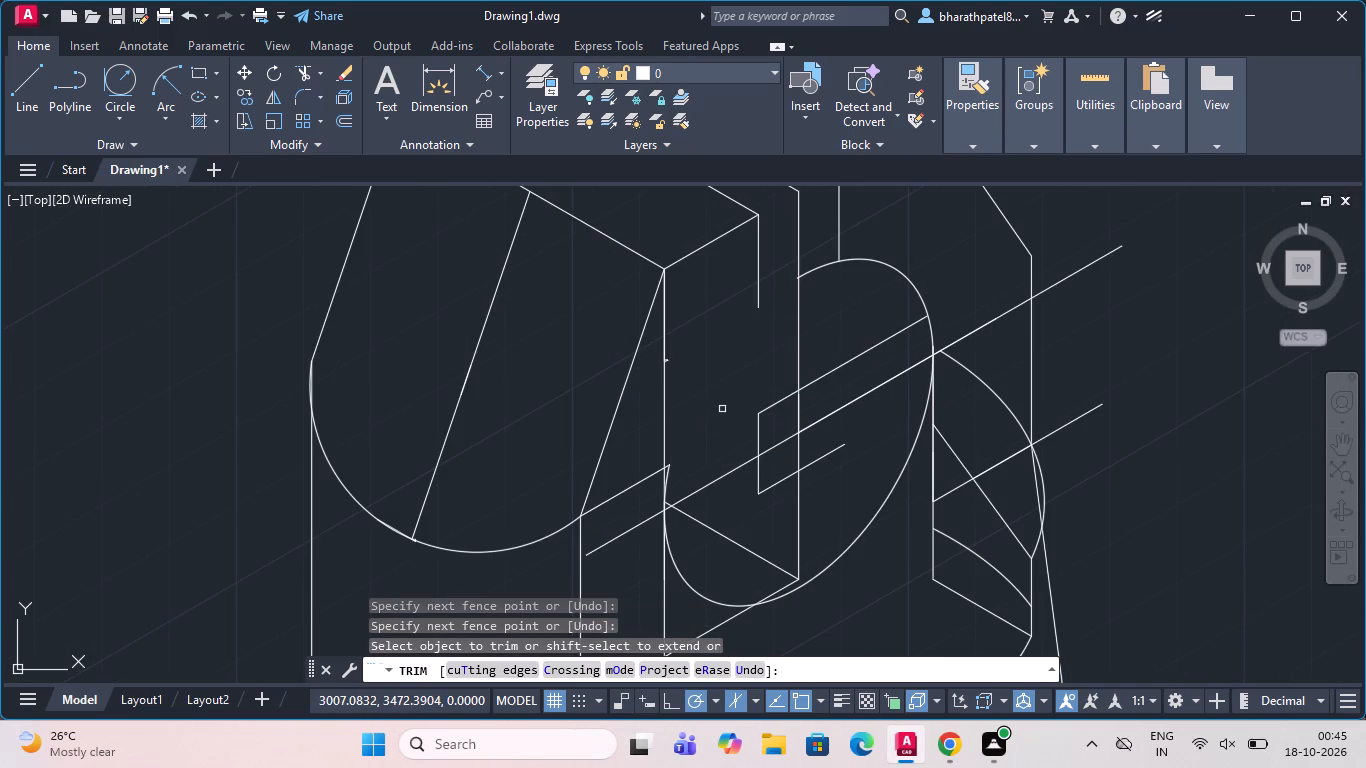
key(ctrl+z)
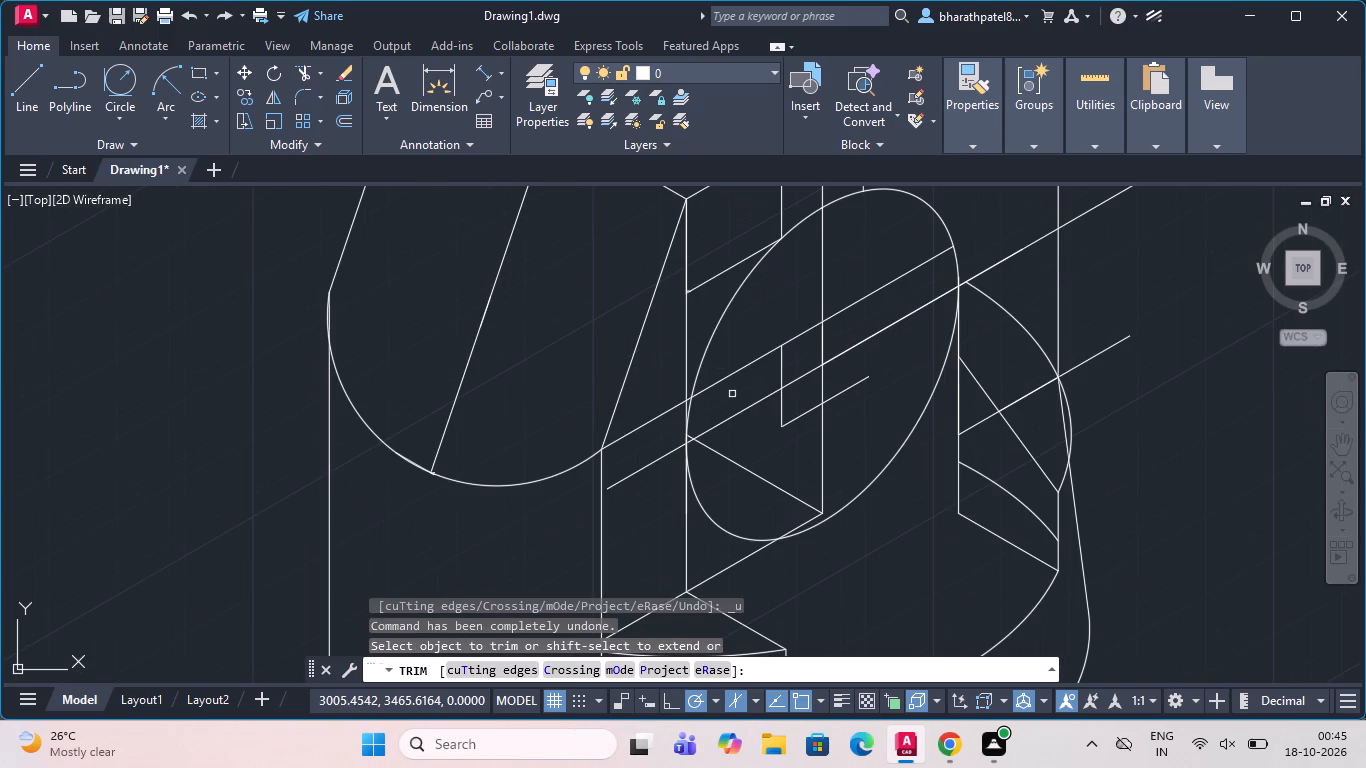
Draw a short sloping marker line from the front notch's lower corner across the isocircle, continuing back beyond the corner.
scroll(721, 338, down, 2)
scroll(754, 248, up, 1)
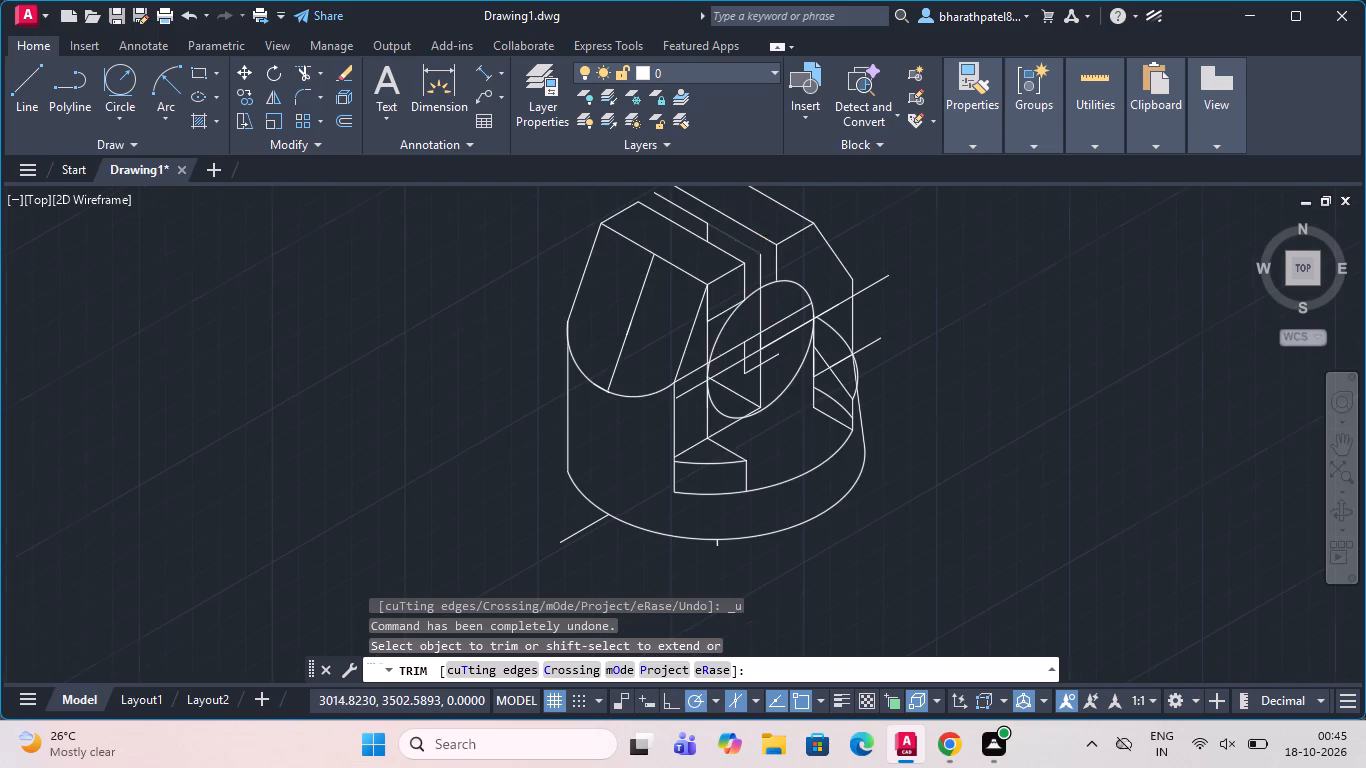
scroll(754, 248, up, 2)
scroll(708, 482, up, 3)
scroll(707, 480, down, 1)
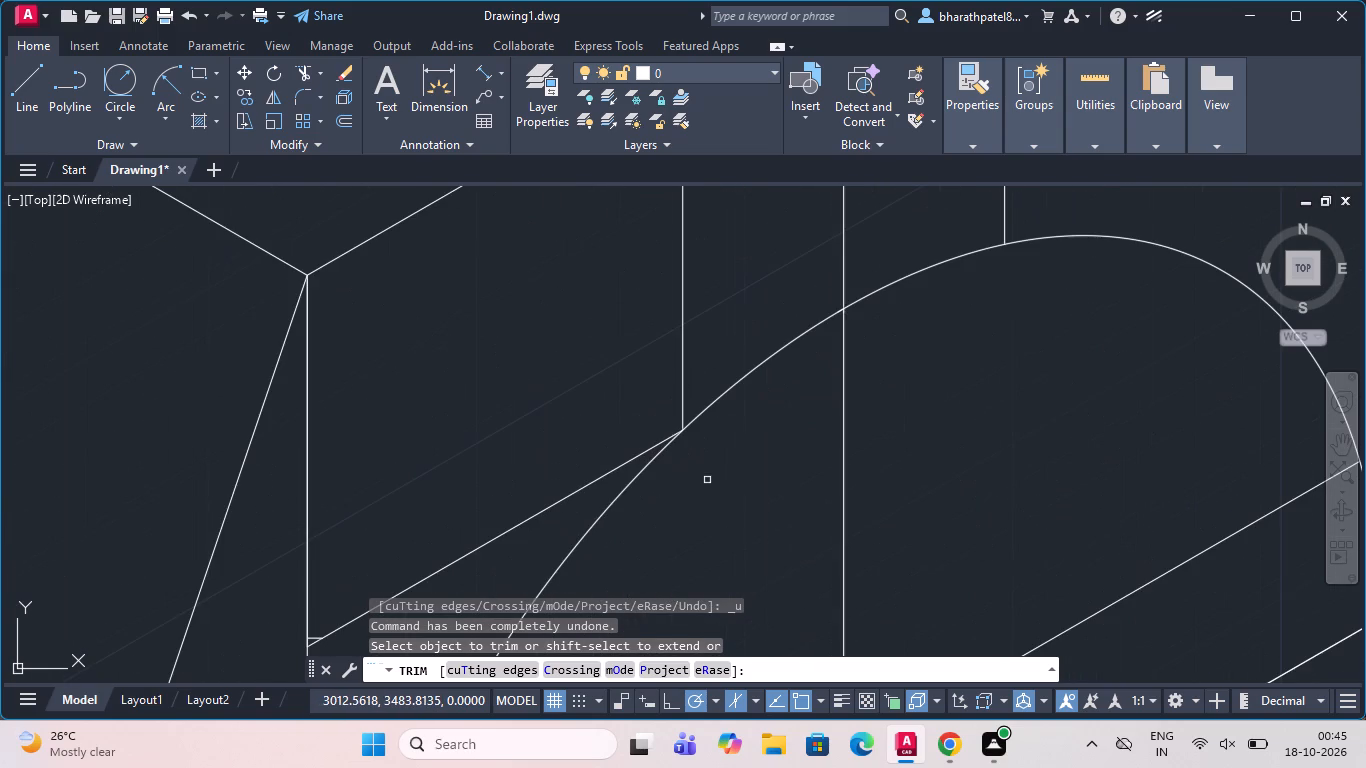
scroll(672, 419, up, 3)
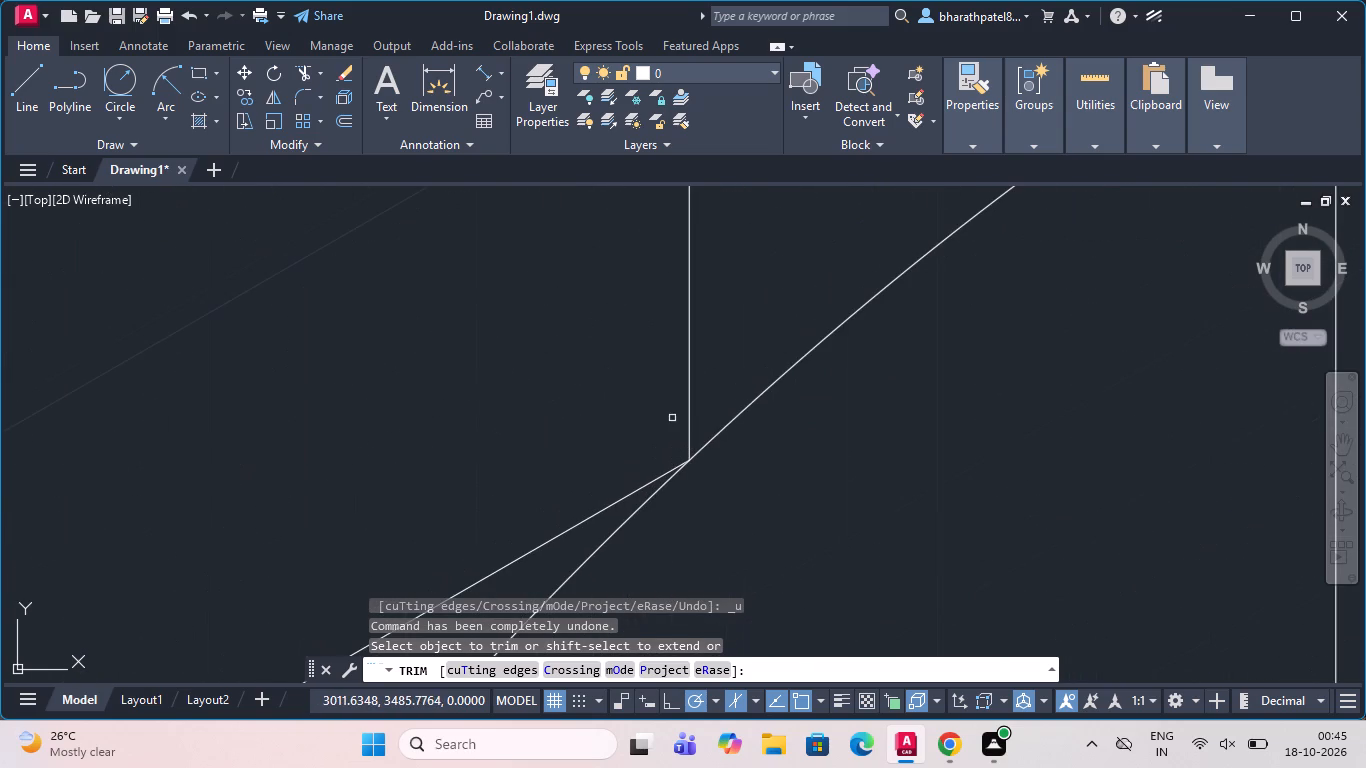
scroll(675, 442, up, 3)
scroll(708, 527, up, 3)
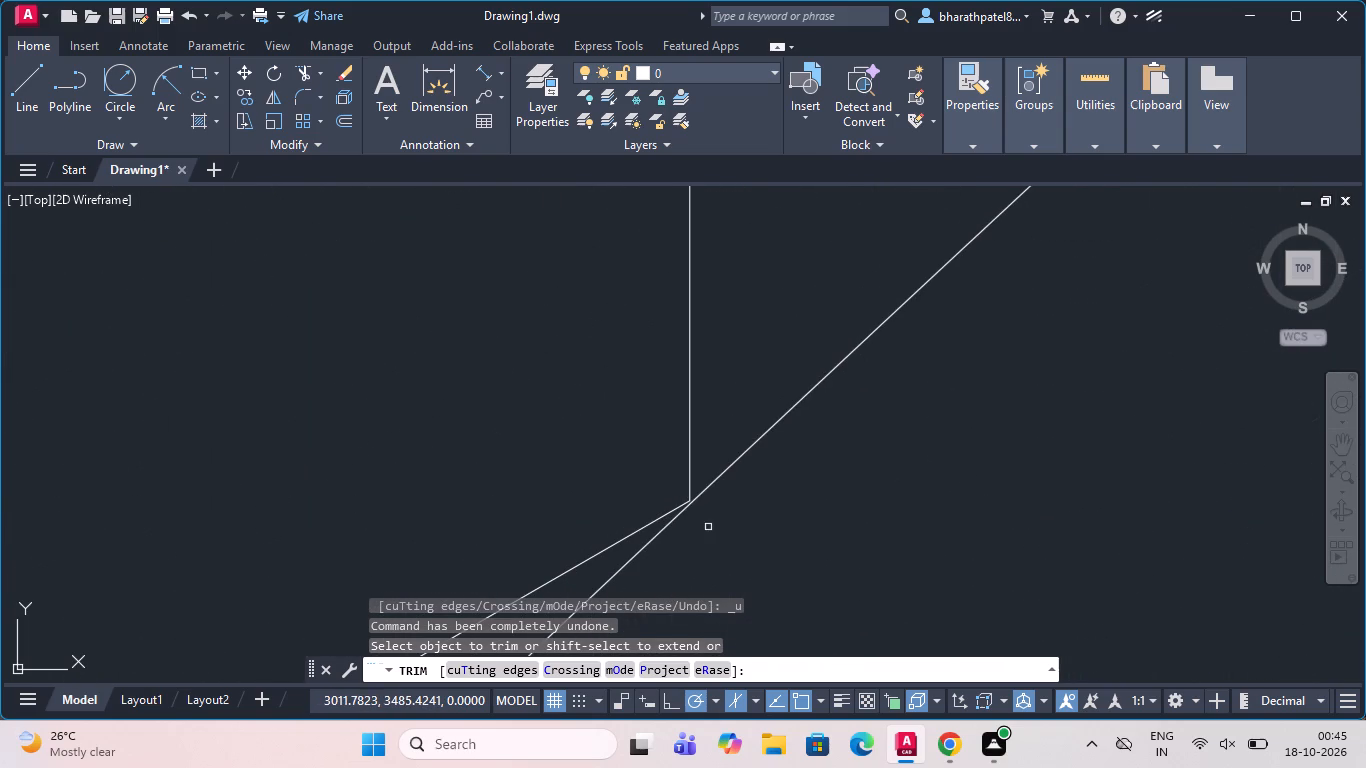
click(15, 89)
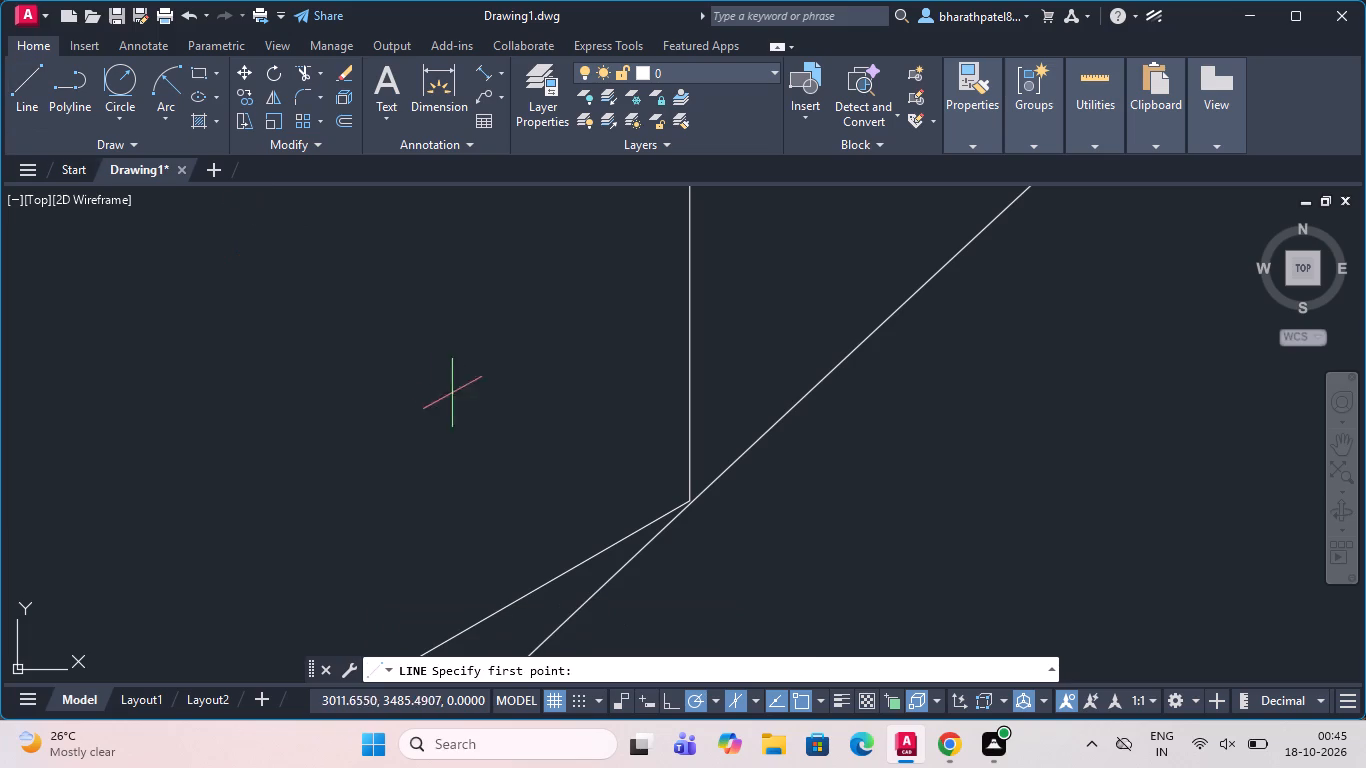
scroll(704, 517, up, 3)
click(630, 453)
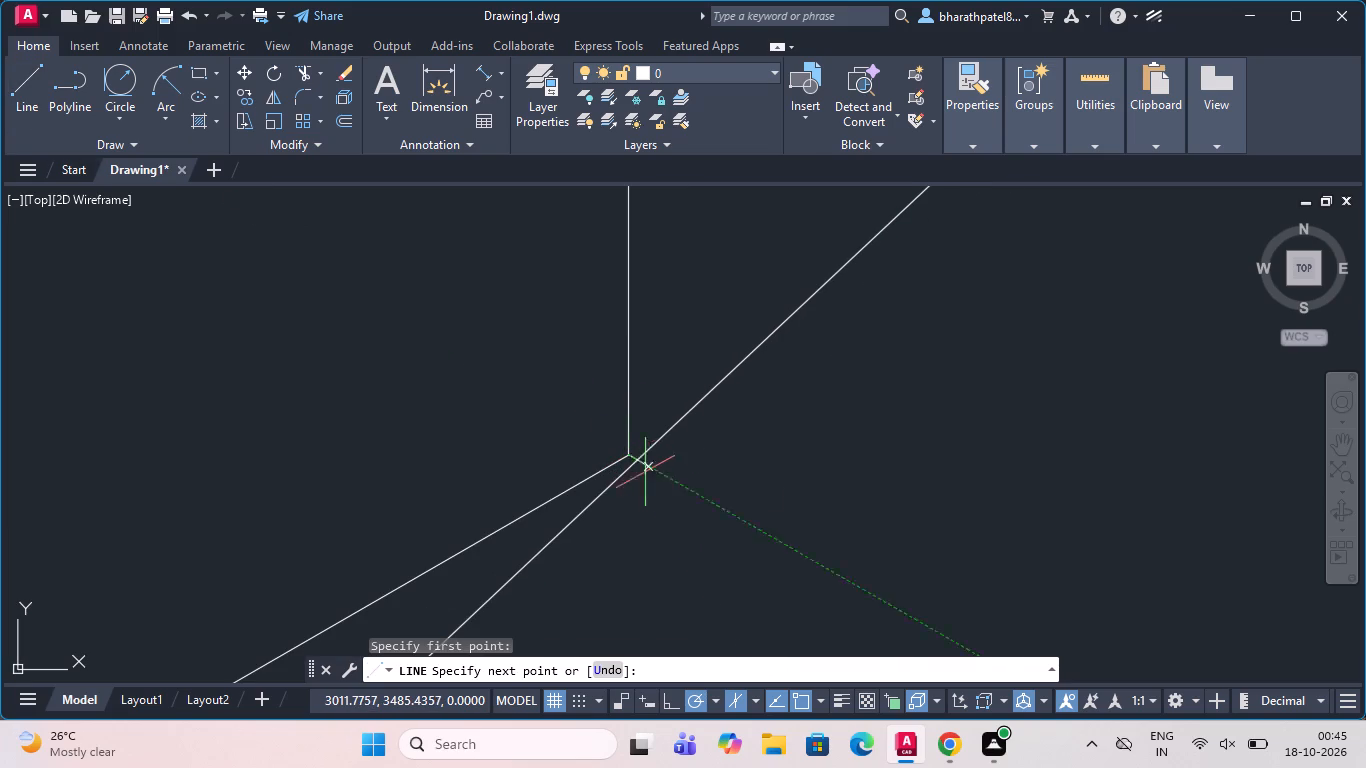
click(653, 482)
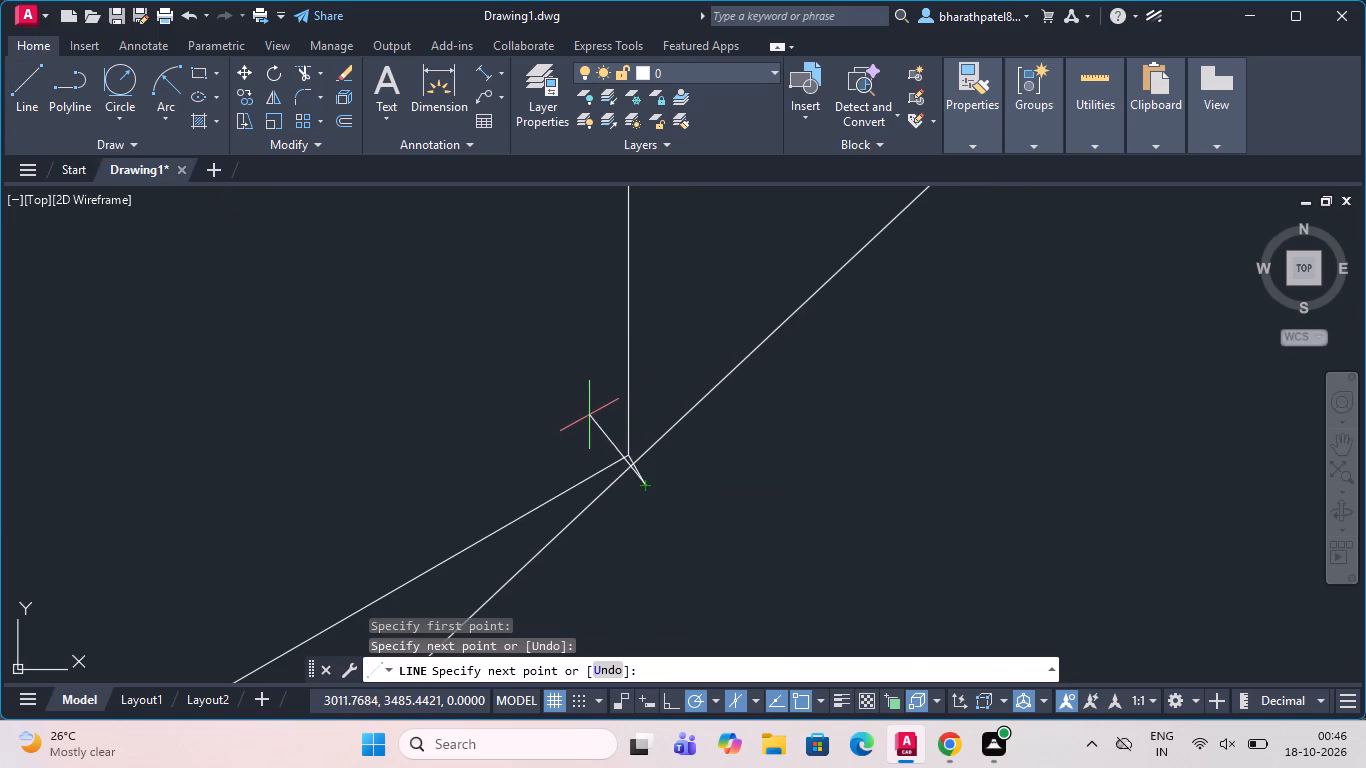
click(597, 412)
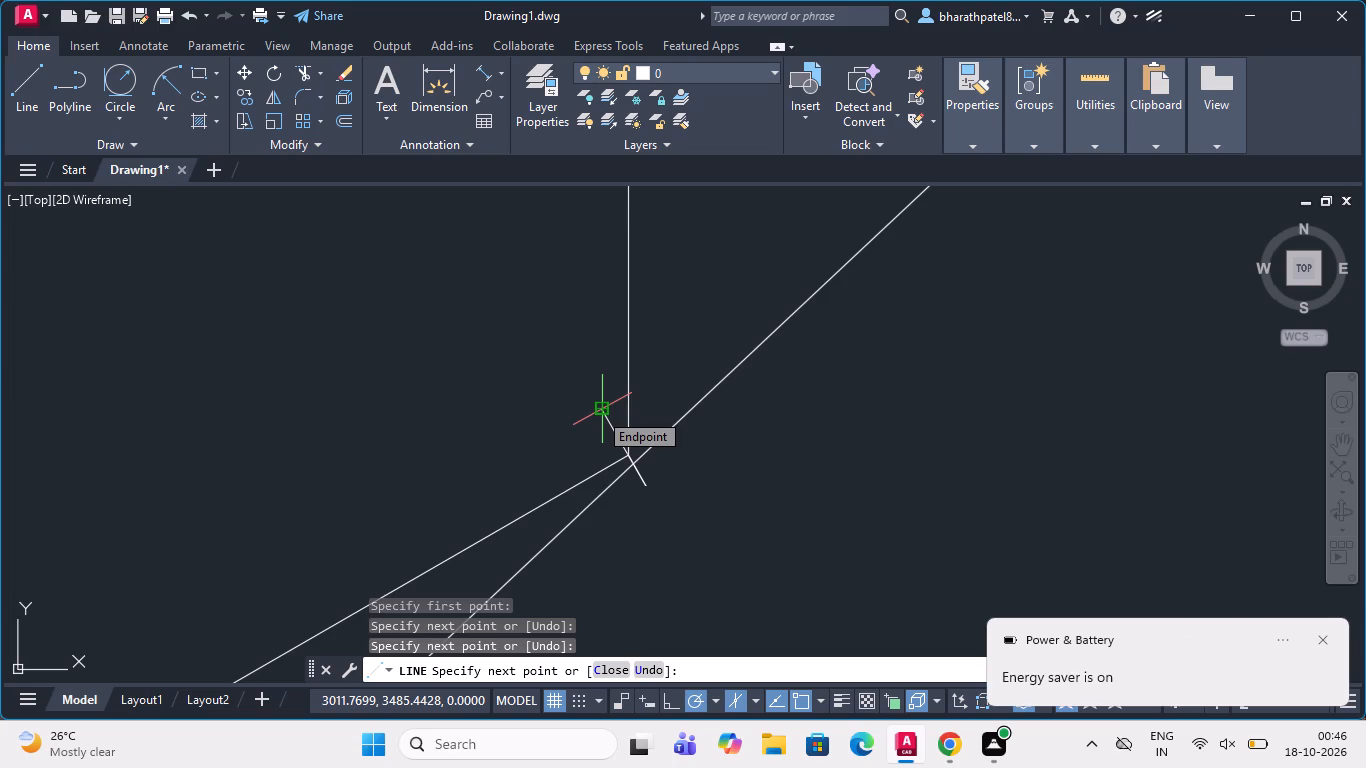
key(Escape)
scroll(546, 0, down, 2)
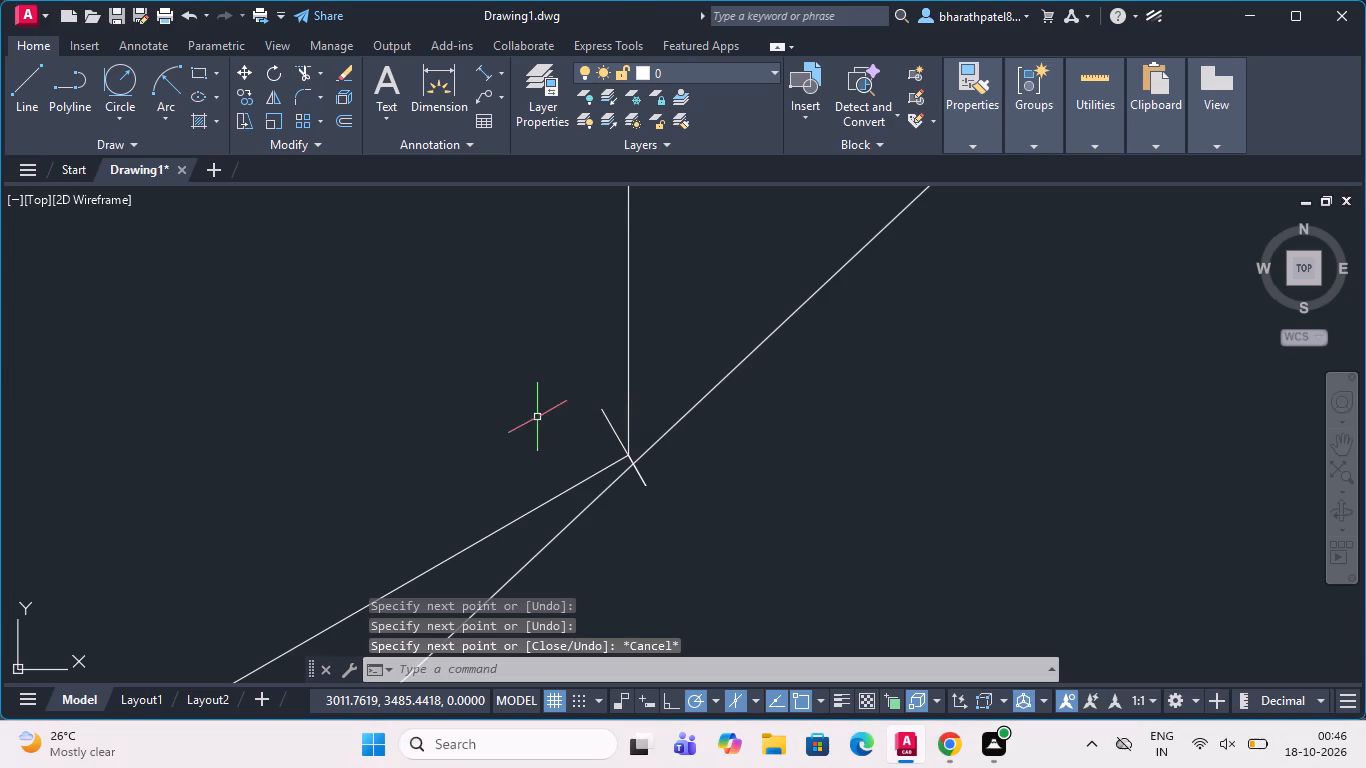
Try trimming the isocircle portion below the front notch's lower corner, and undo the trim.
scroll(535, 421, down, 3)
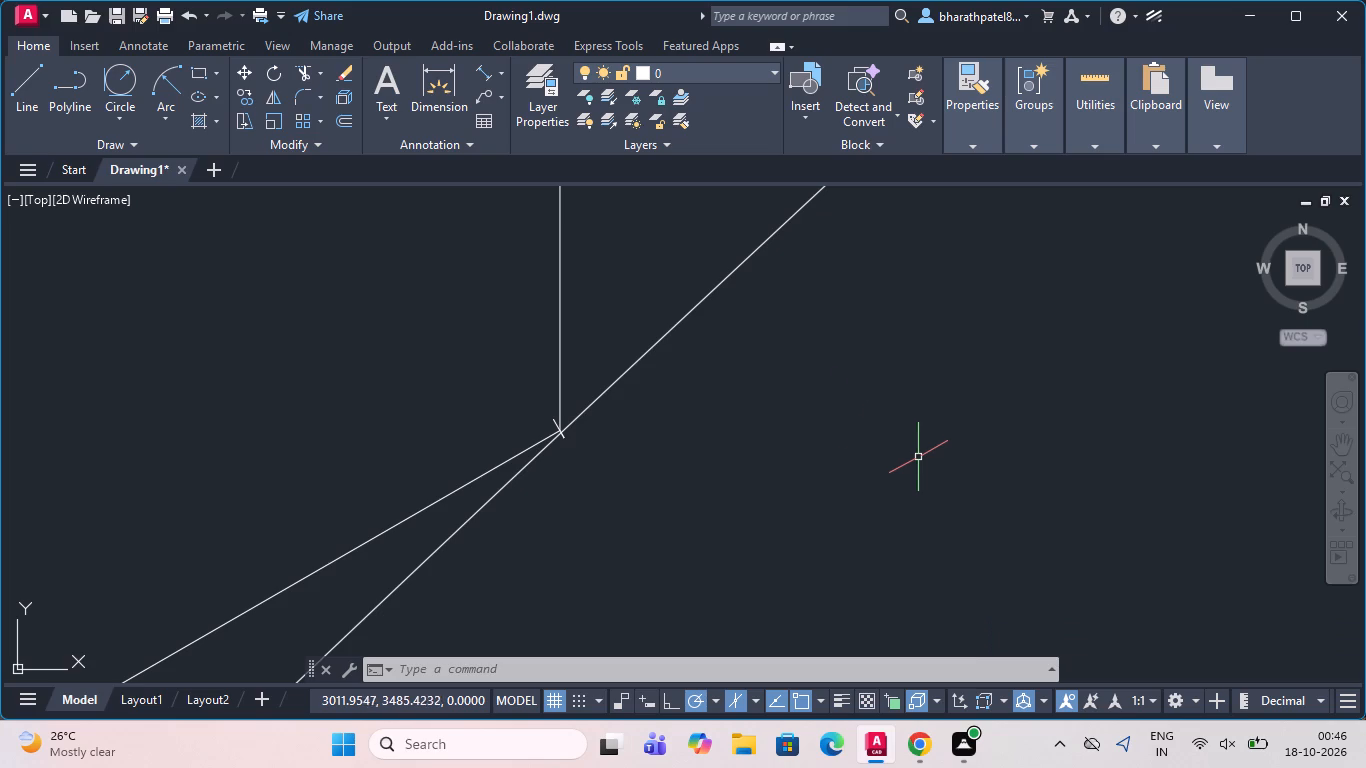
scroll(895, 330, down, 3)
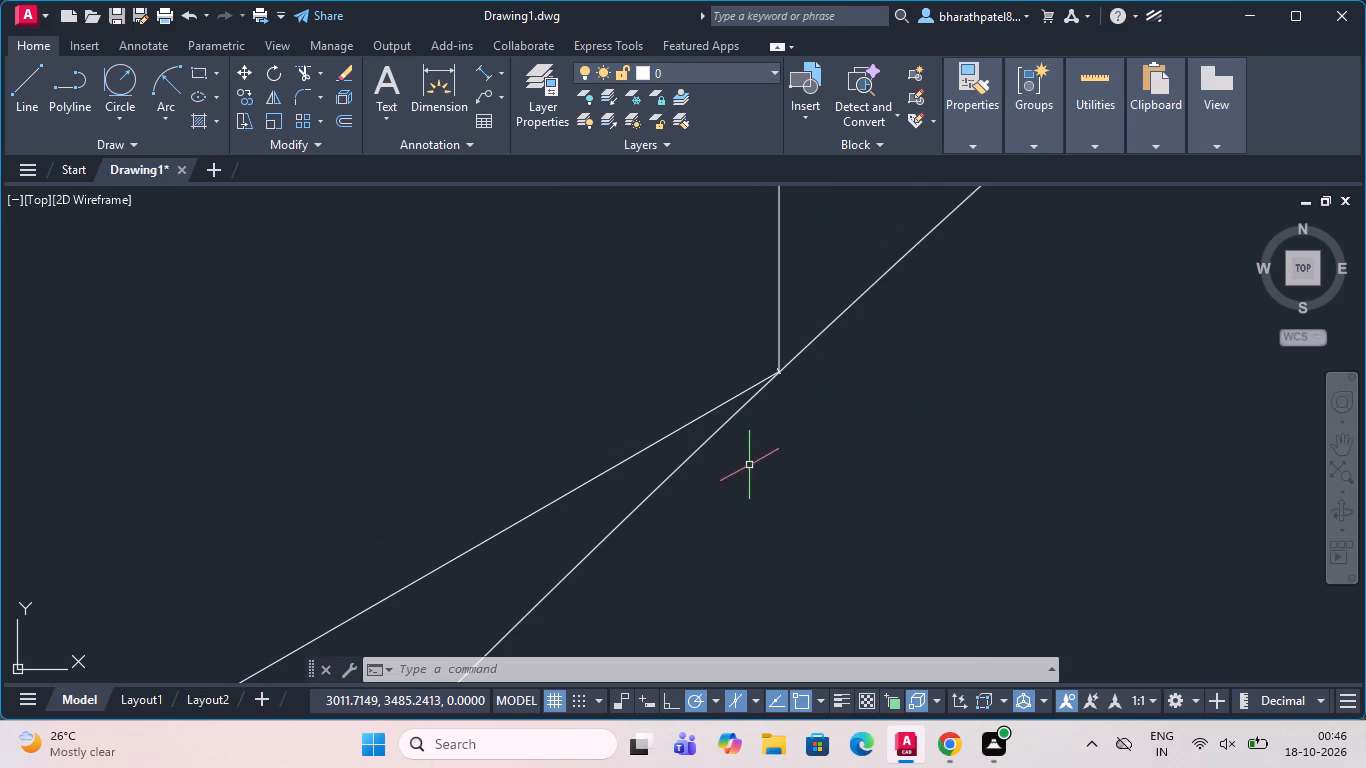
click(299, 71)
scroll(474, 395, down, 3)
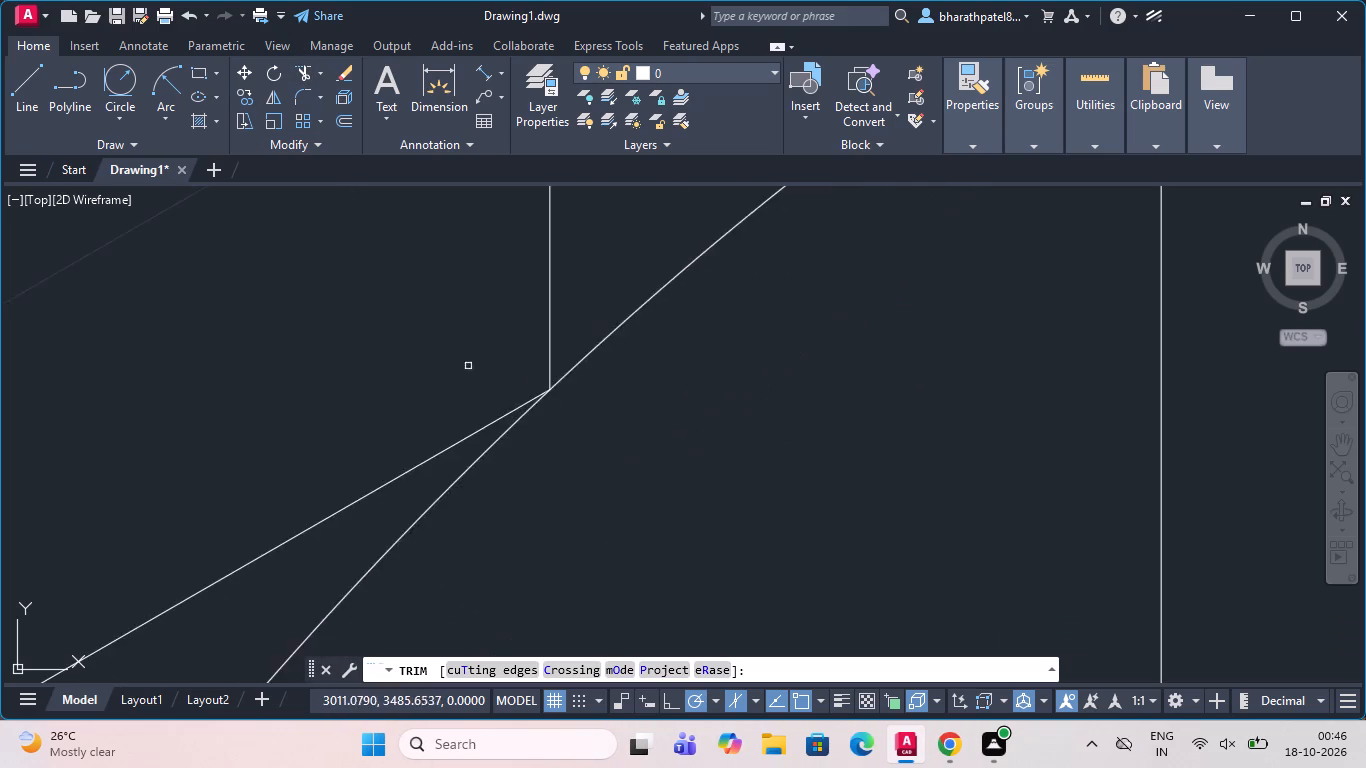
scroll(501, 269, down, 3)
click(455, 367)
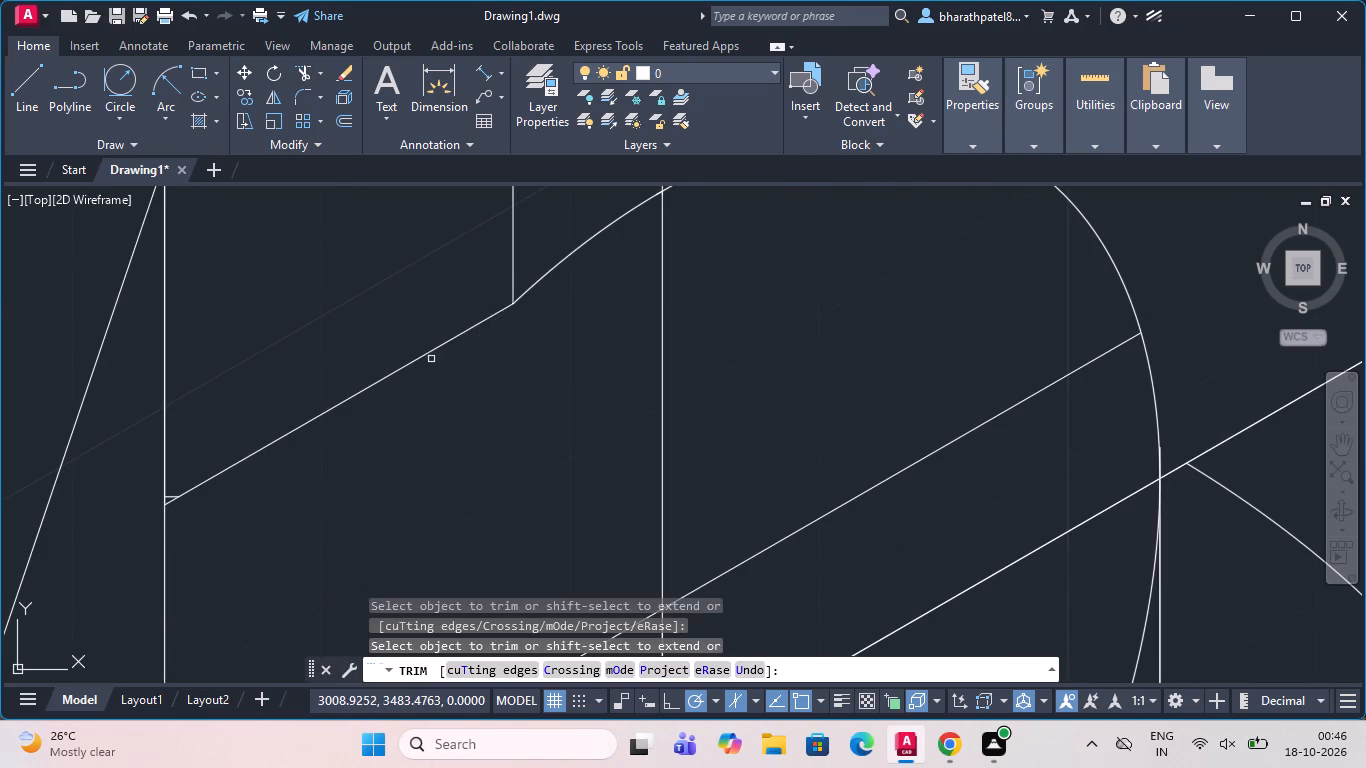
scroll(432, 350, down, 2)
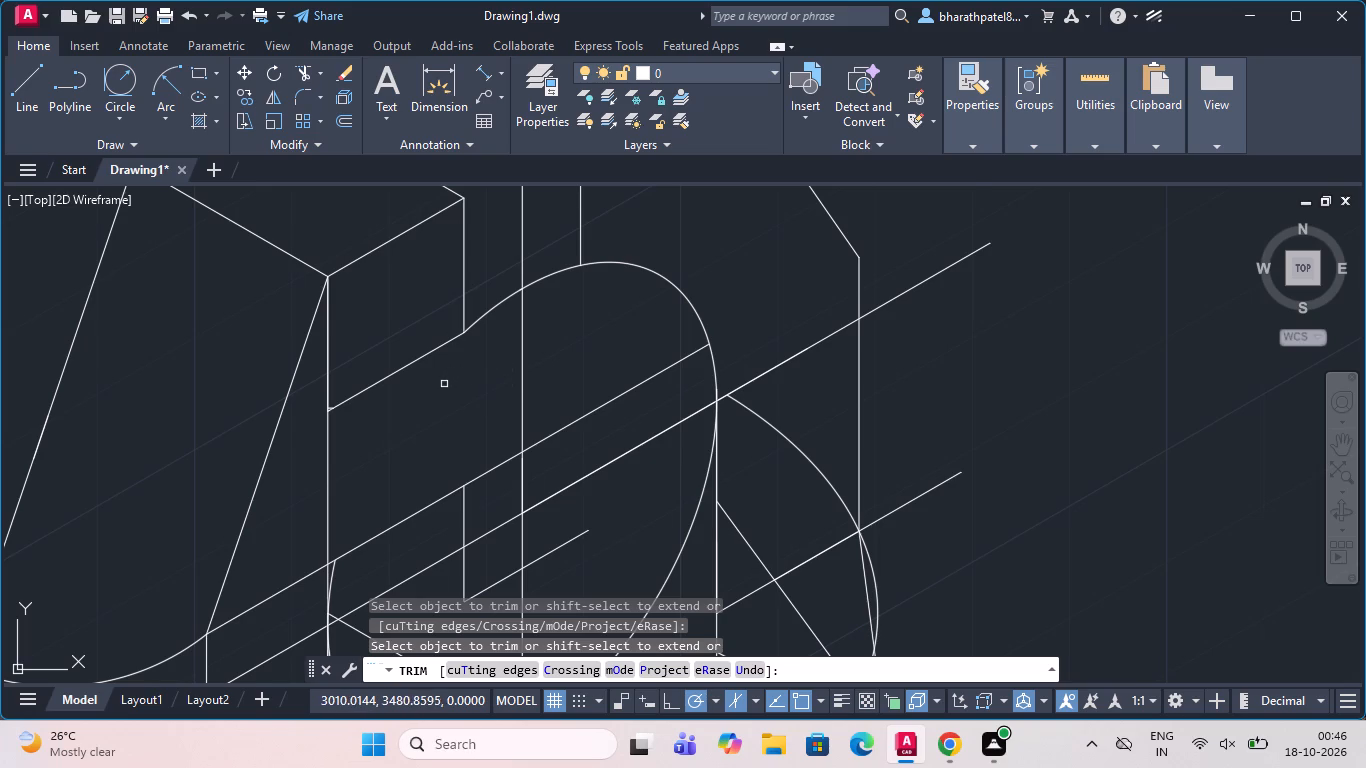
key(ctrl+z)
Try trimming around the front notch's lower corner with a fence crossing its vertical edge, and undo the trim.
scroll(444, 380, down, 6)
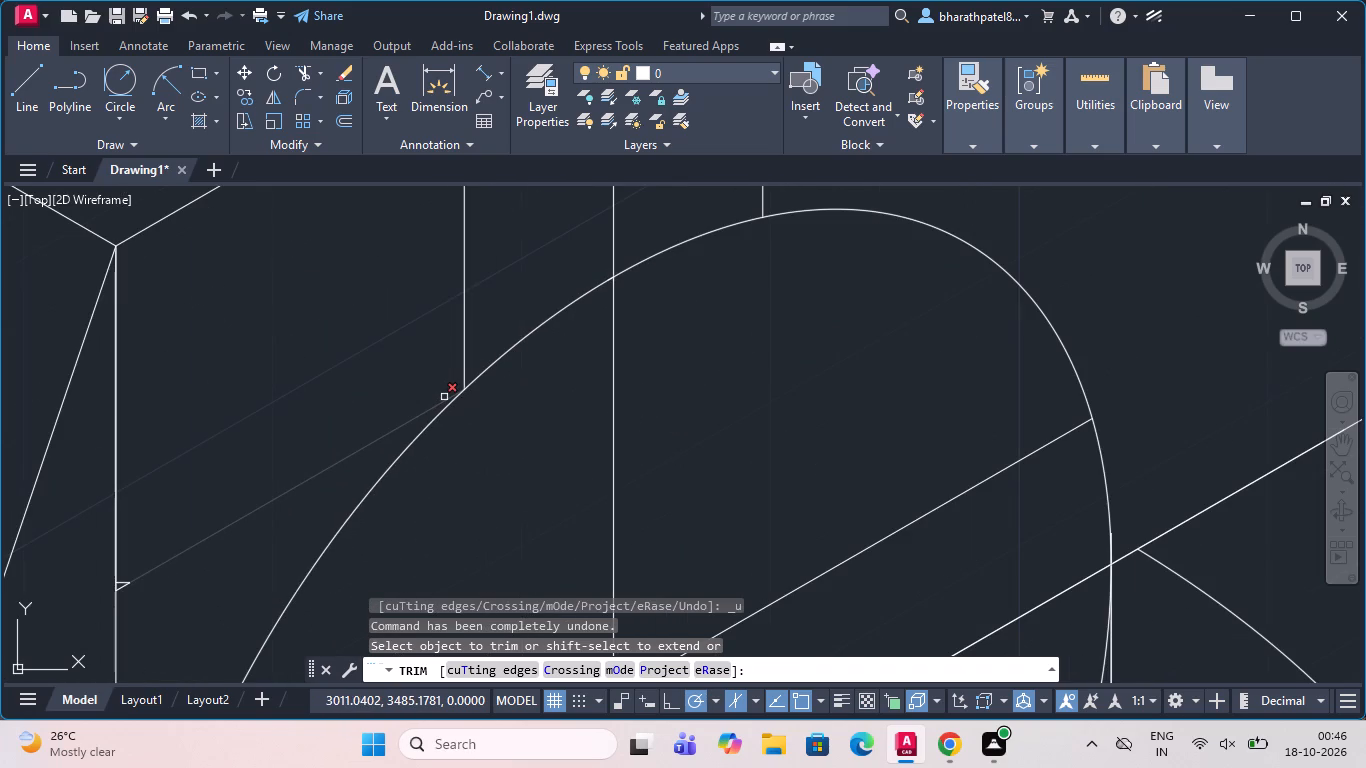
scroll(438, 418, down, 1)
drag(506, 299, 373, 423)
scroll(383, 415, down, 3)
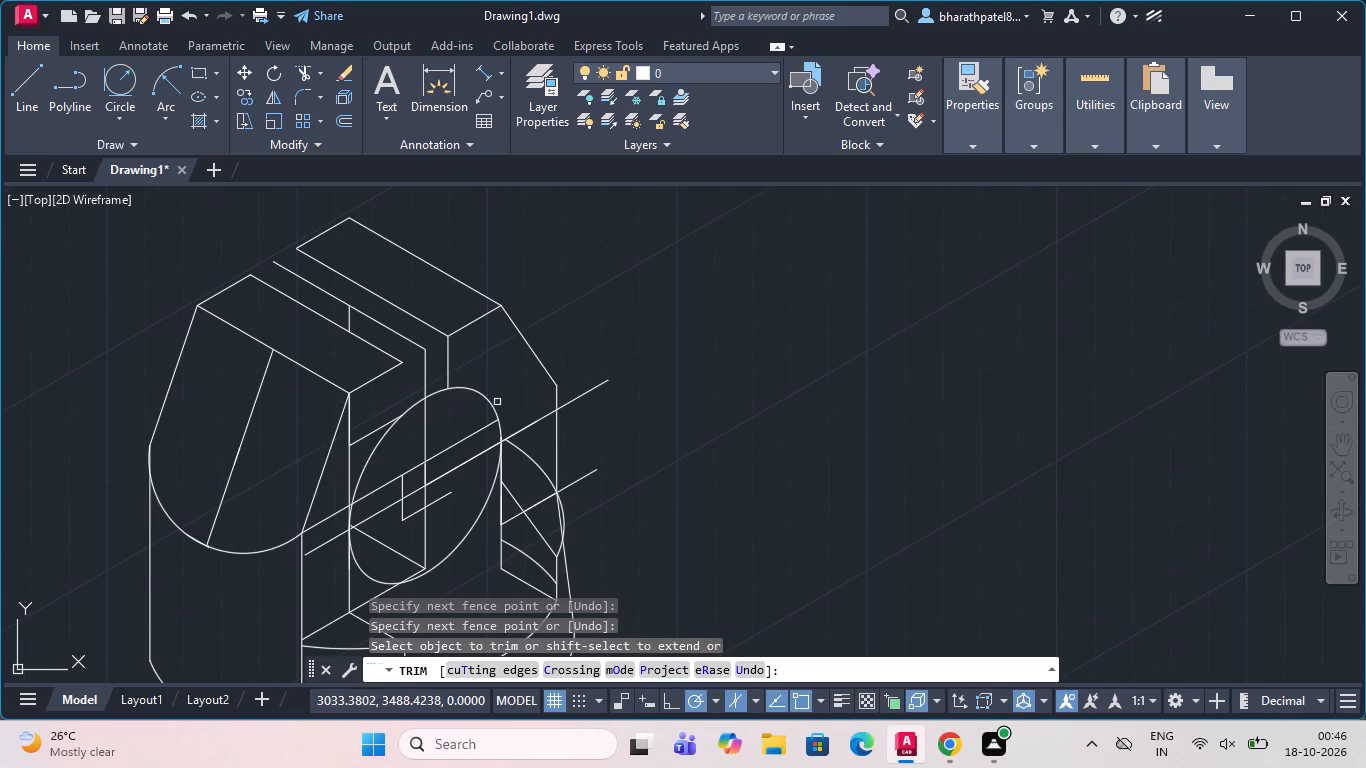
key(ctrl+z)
Trim the sloping edge running from the front notch's lower corner to the front vertical edge, including its leftover stub.
scroll(470, 410, down, 7)
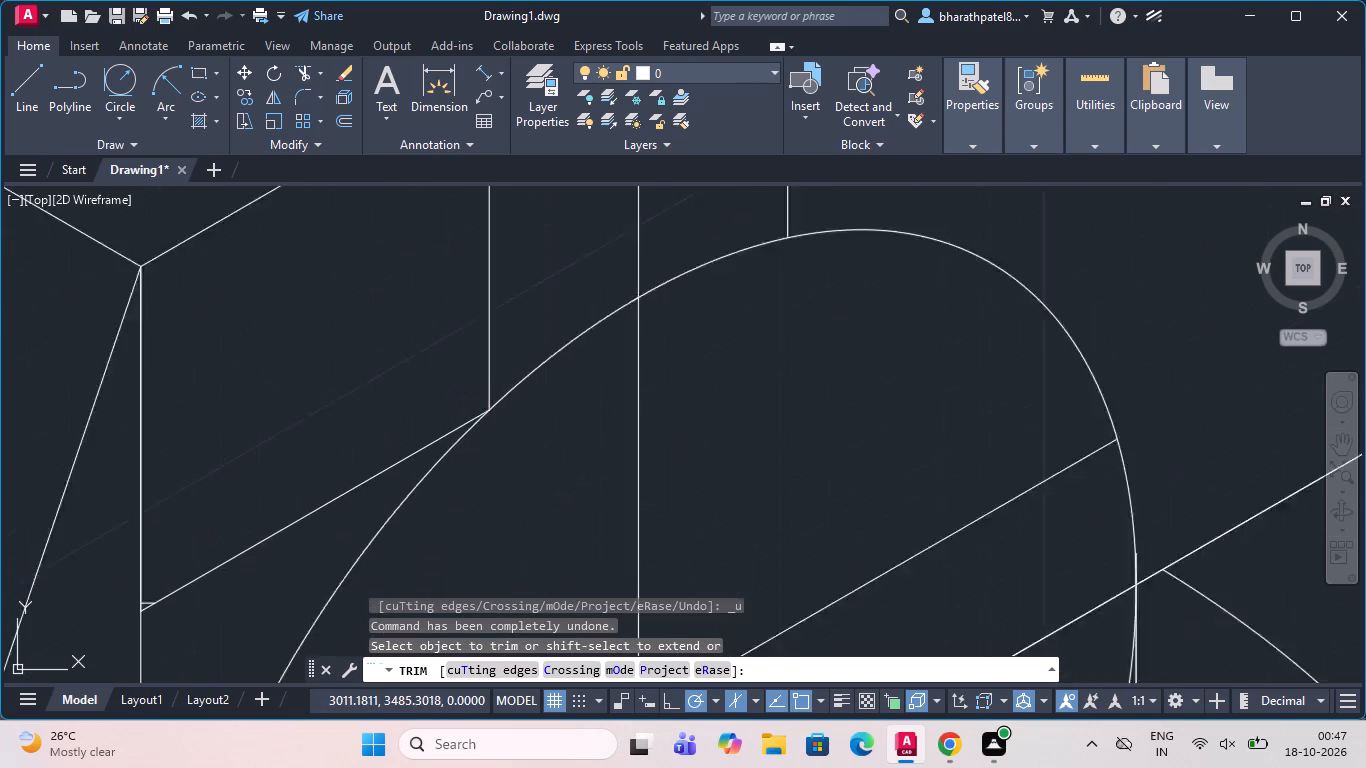
scroll(473, 415, down, 1)
click(394, 463)
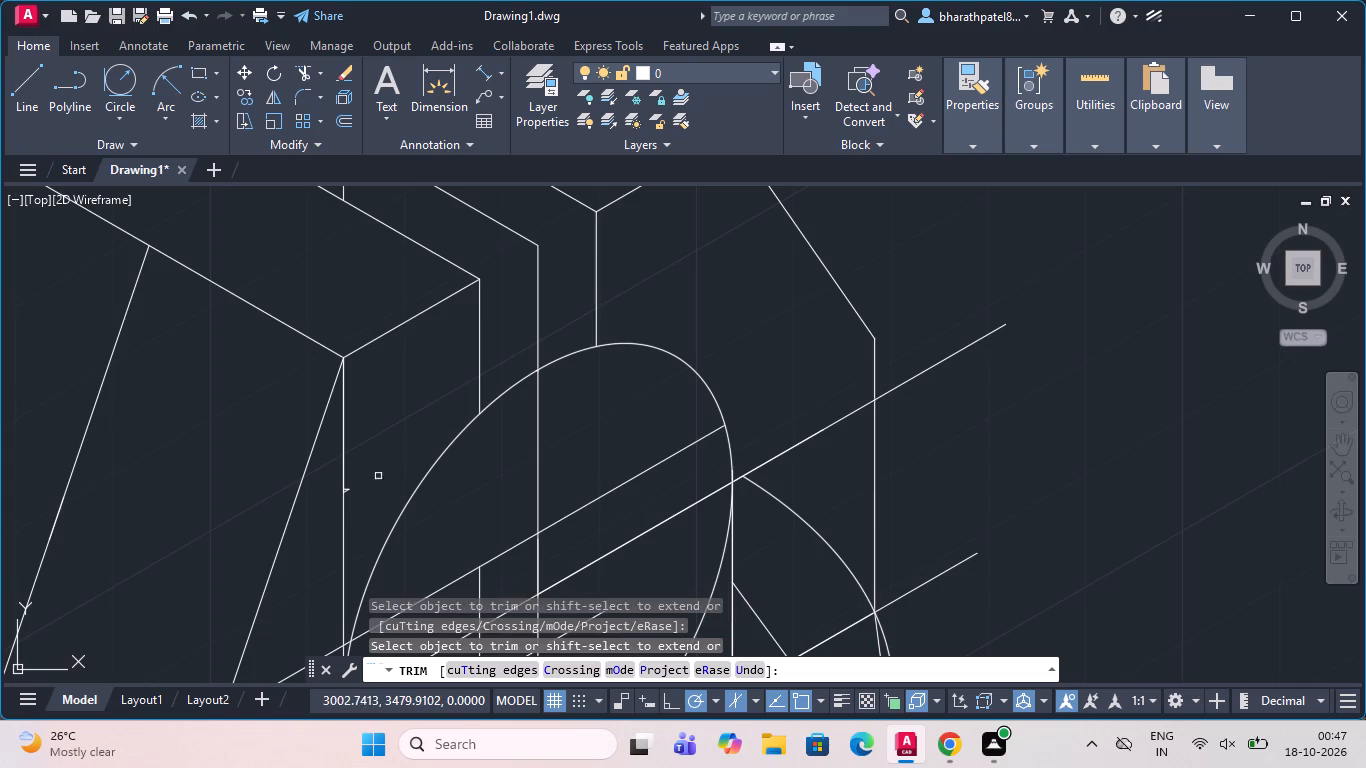
scroll(338, 512, up, 4)
drag(362, 336, 357, 444)
scroll(384, 435, down, 3)
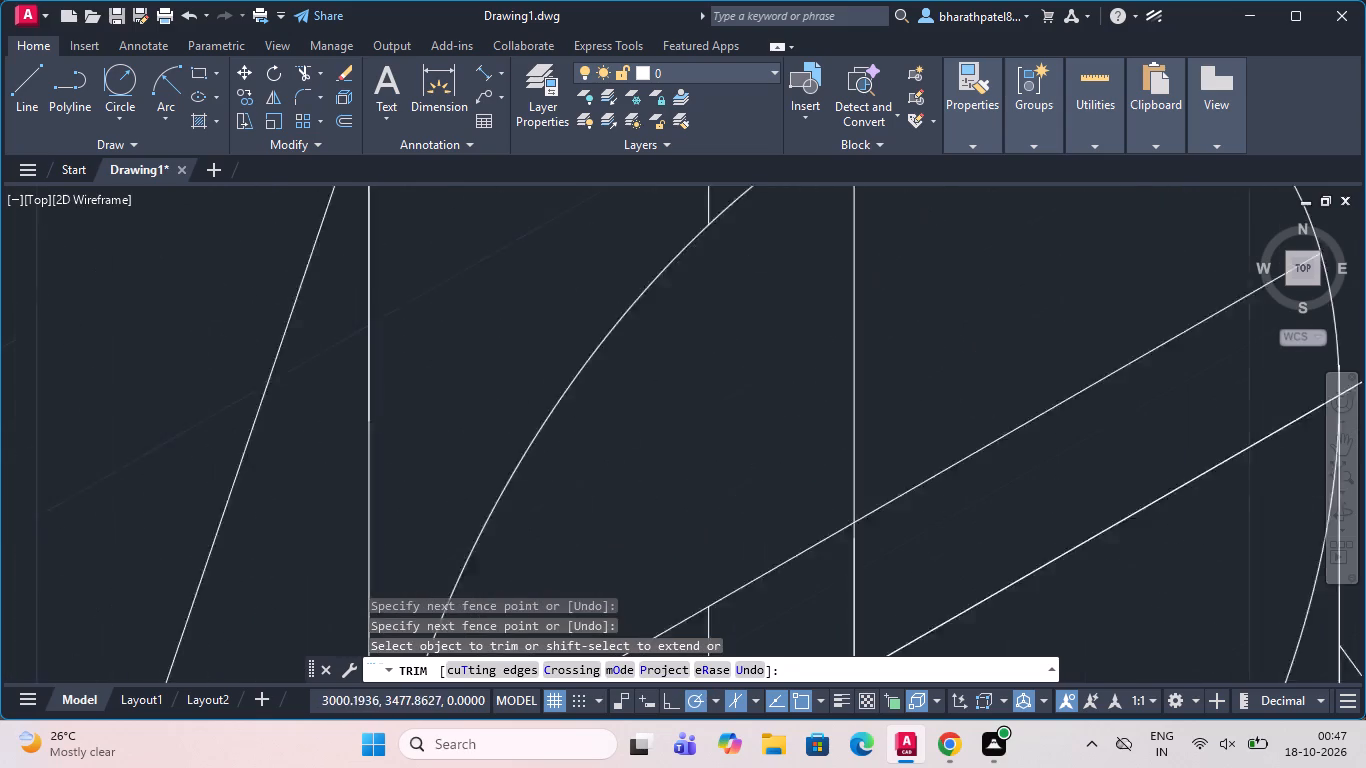
Trim the front vertical edge between the front face's upper corner and the sloping line beside the isocircle.
scroll(384, 437, down, 2)
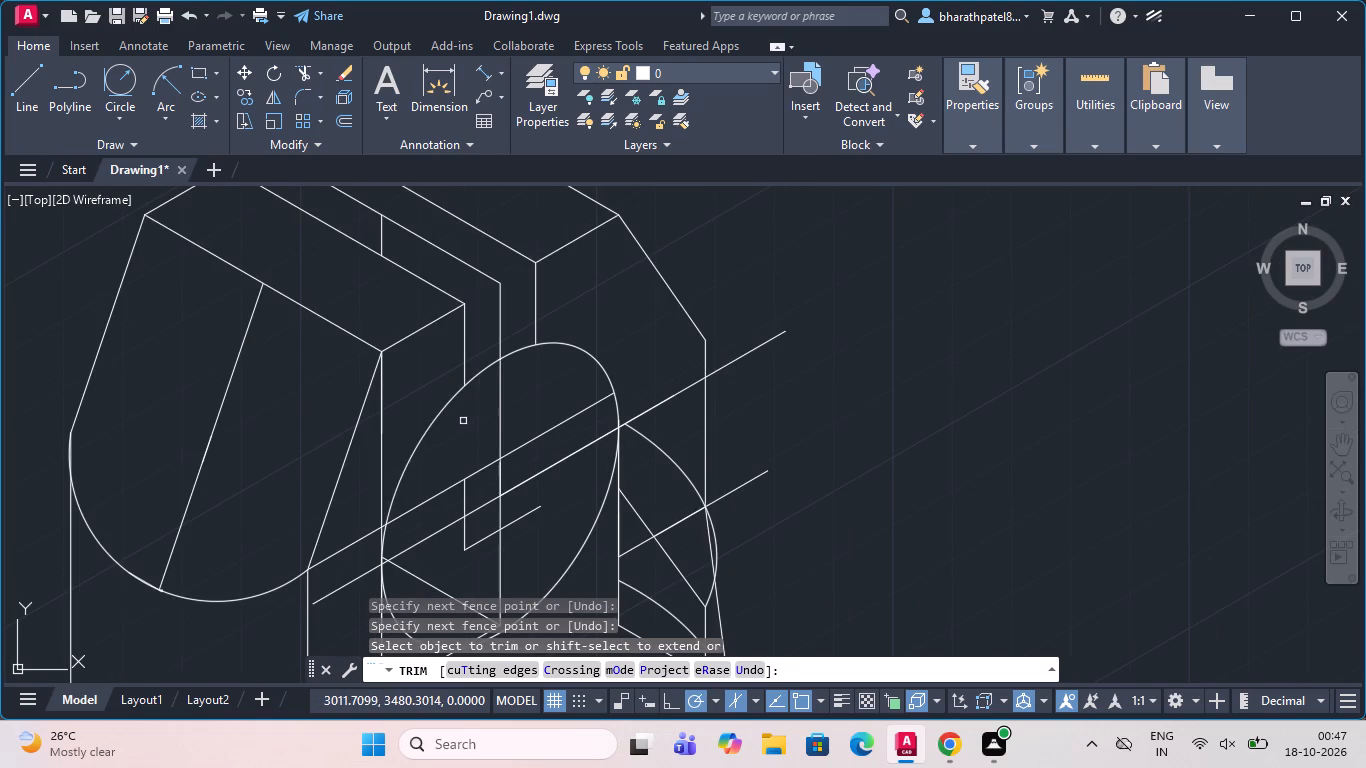
scroll(441, 425, down, 1)
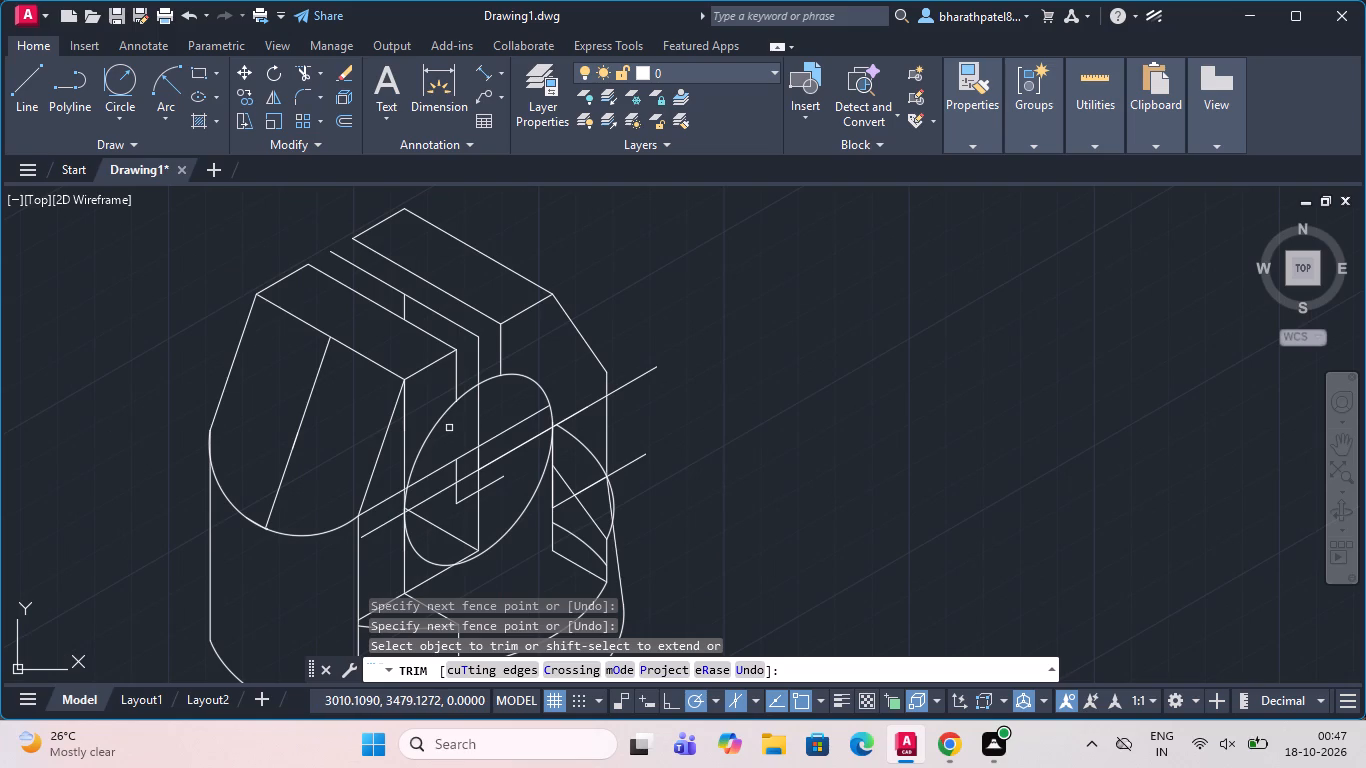
click(404, 443)
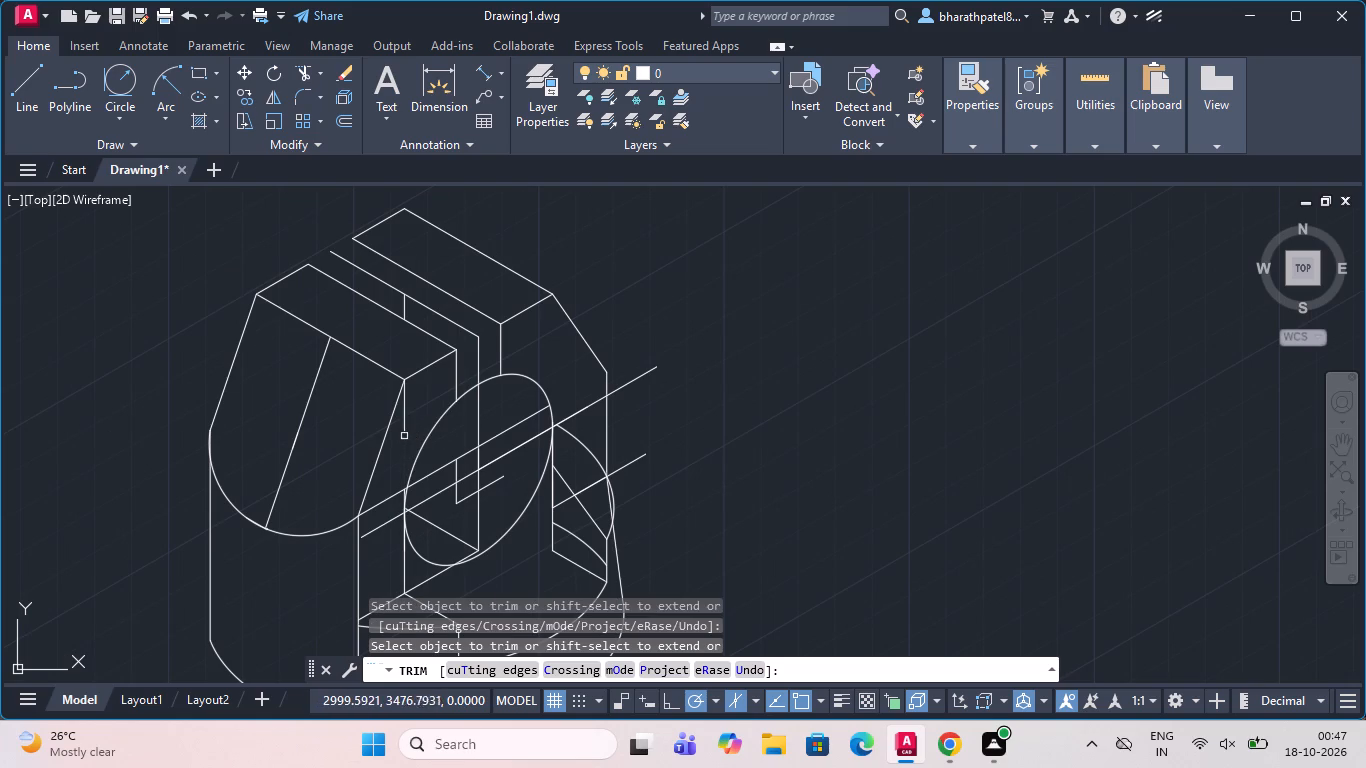
click(404, 429)
Trim the upper sloping line outside the isocircle's front side, and the lower part of the adjoining vertical edge.
scroll(420, 407, down, 2)
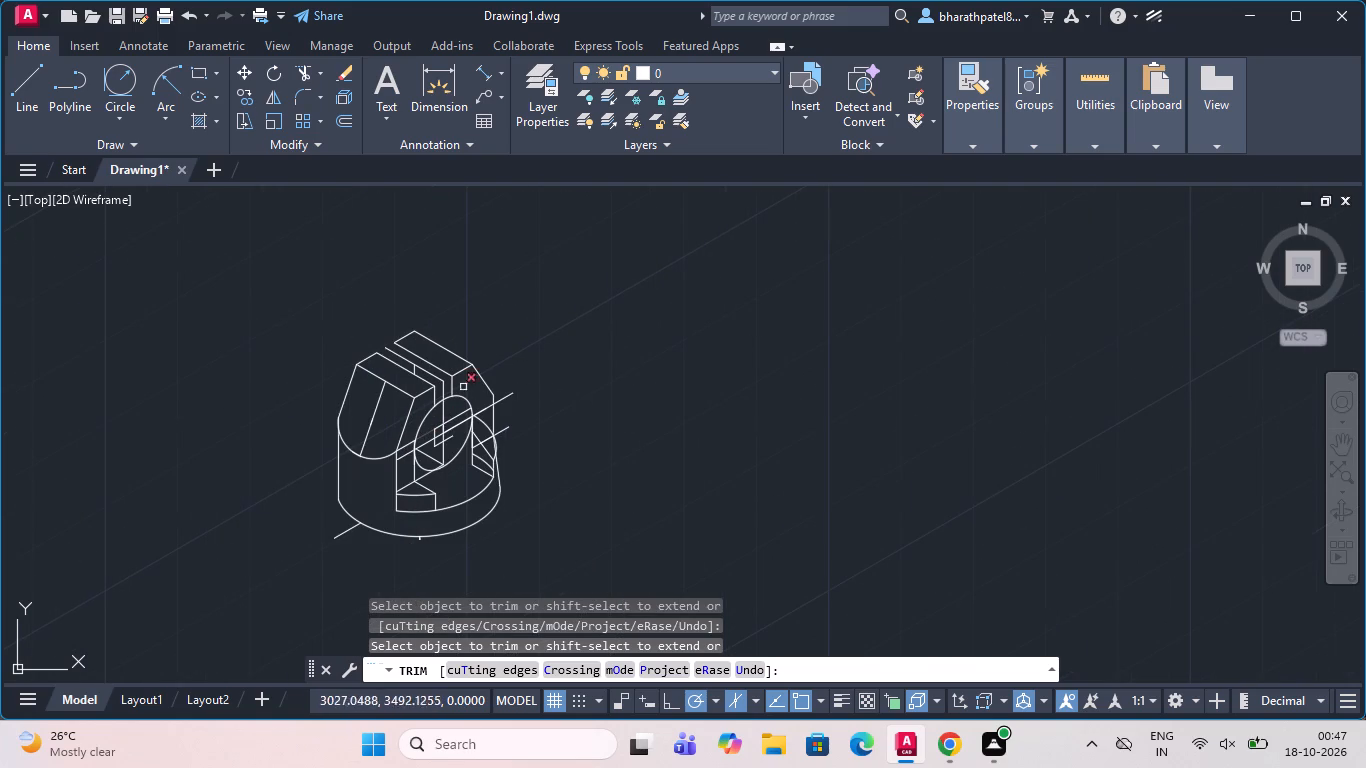
scroll(465, 357, down, 1)
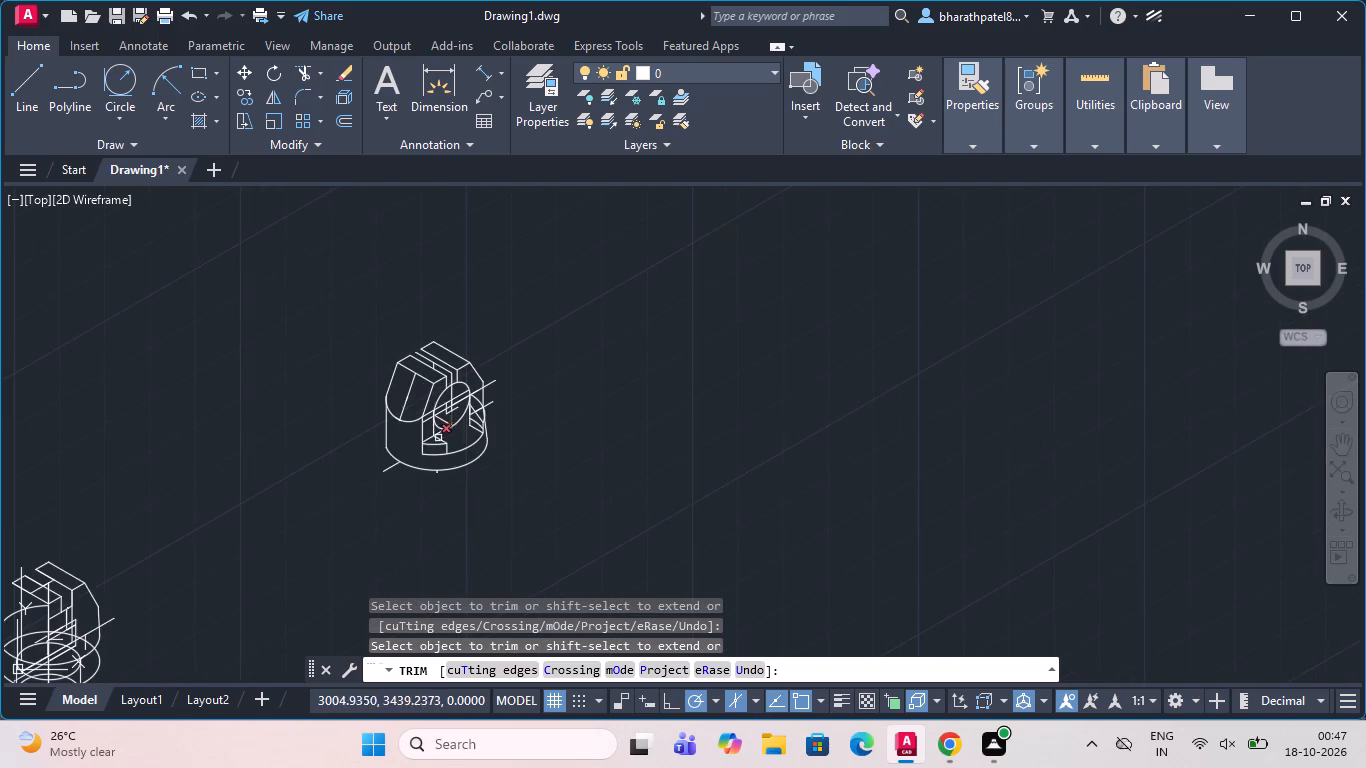
scroll(437, 438, up, 3)
scroll(477, 291, down, 2)
scroll(479, 211, up, 2)
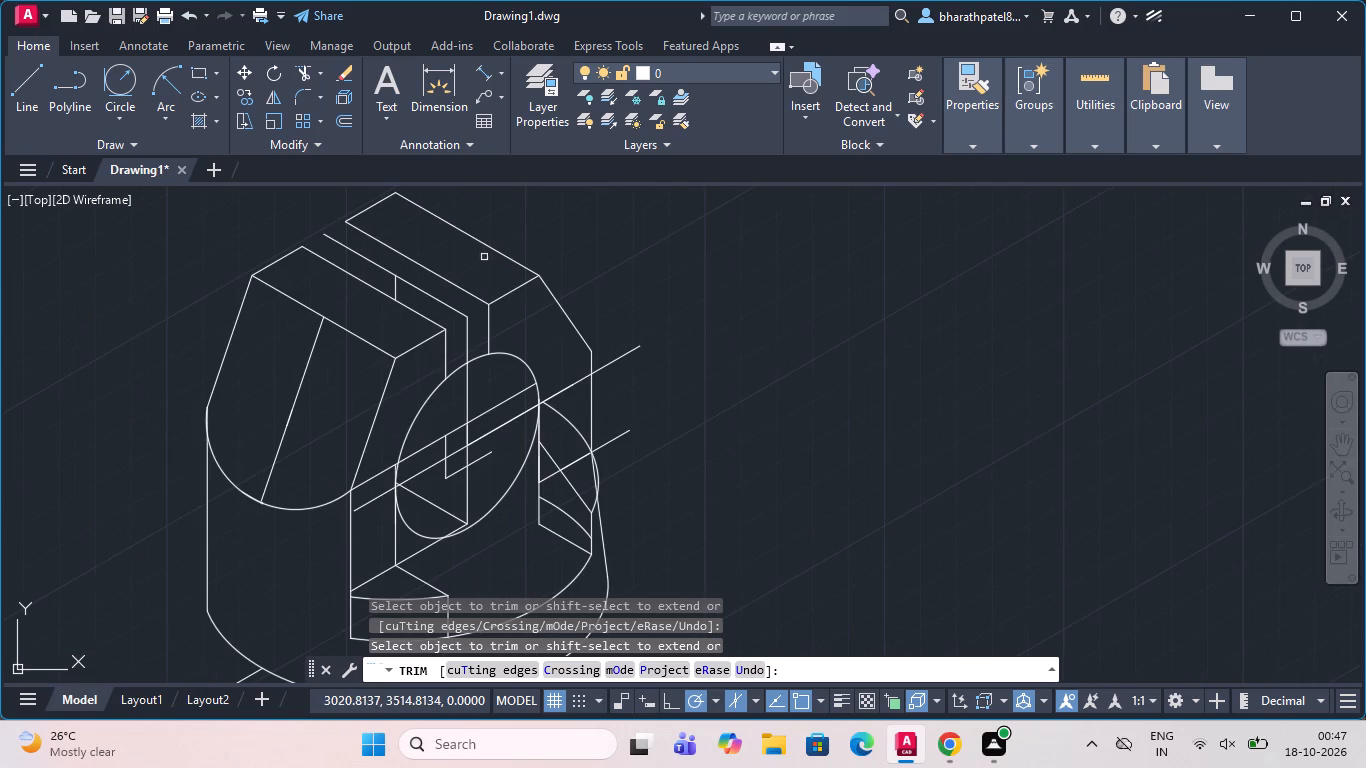
scroll(374, 526, up, 2)
scroll(373, 523, down, 2)
scroll(377, 486, up, 1)
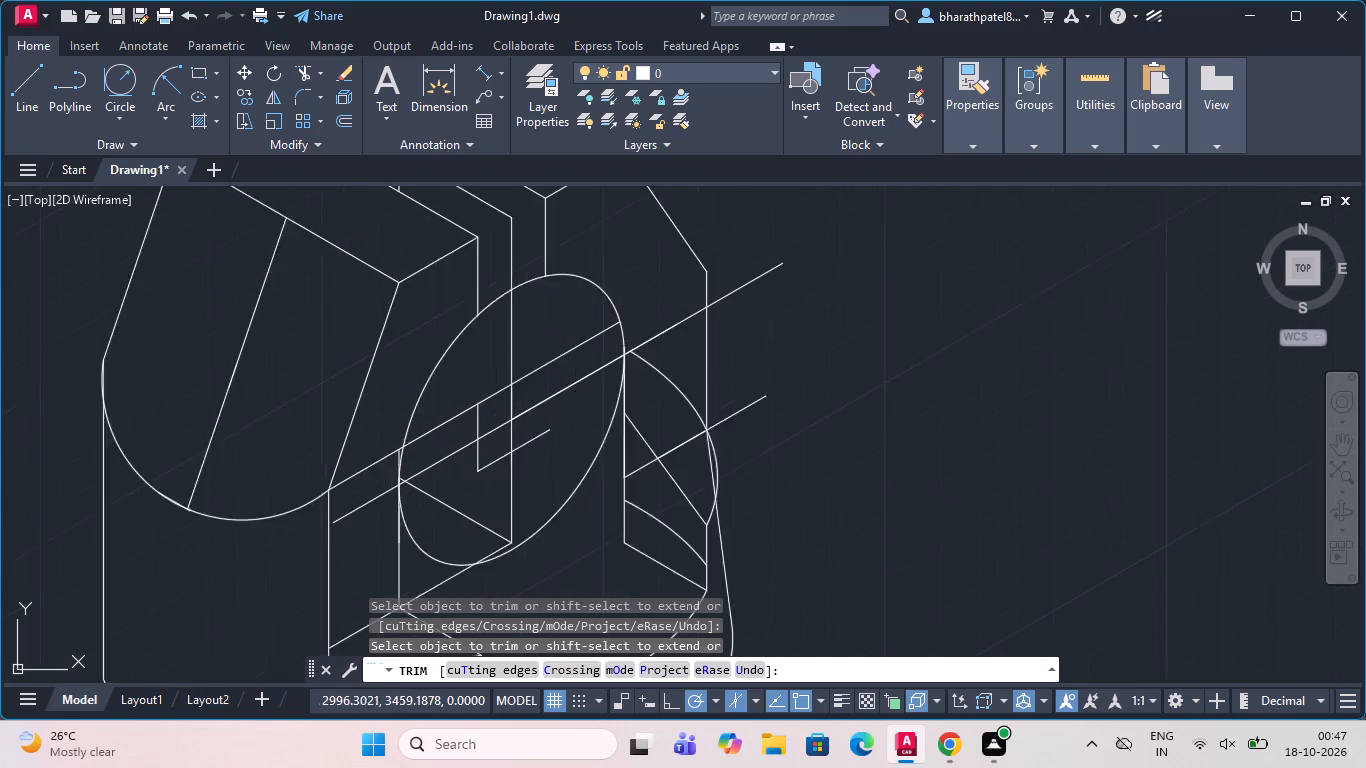
scroll(377, 486, up, 2)
scroll(422, 402, up, 4)
drag(426, 302, 404, 521)
scroll(381, 451, down, 4)
drag(362, 434, 362, 491)
Trim the 30° centre line's extension beyond the rear vertical edge.
scroll(362, 491, down, 3)
scroll(507, 446, up, 2)
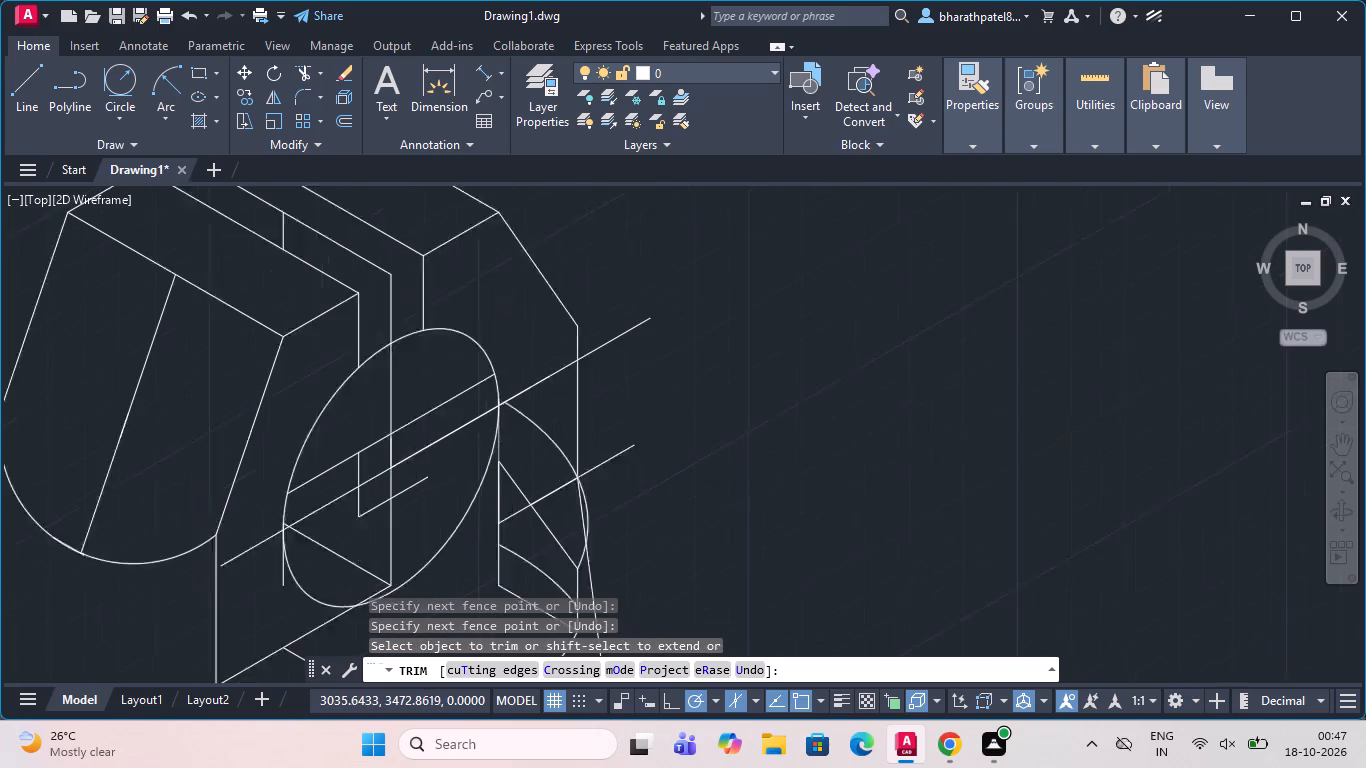
drag(688, 230, 701, 323)
Trim all the lines crossing the isocircle's interior, and the isocircle's lower rear portion above the slot base line.
scroll(701, 322, down, 3)
scroll(586, 383, up, 2)
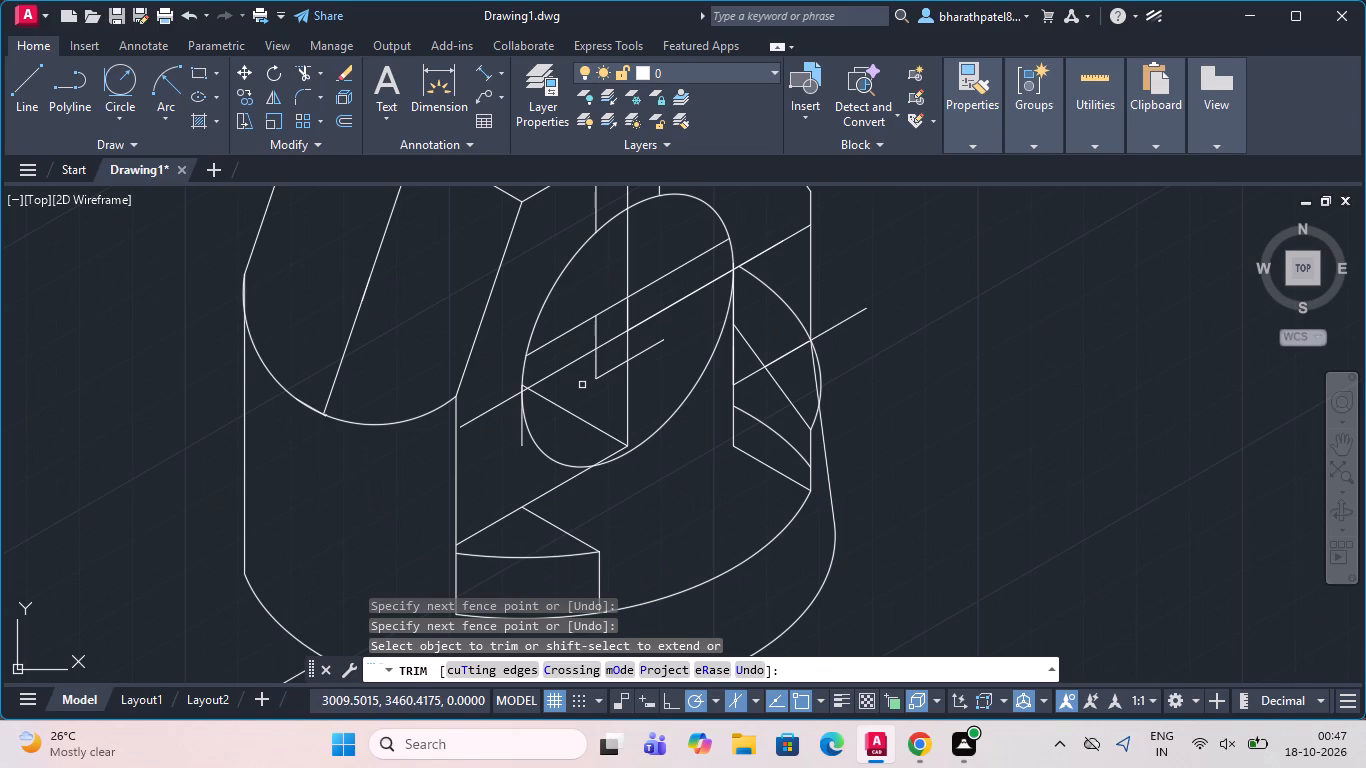
drag(583, 299, 598, 413)
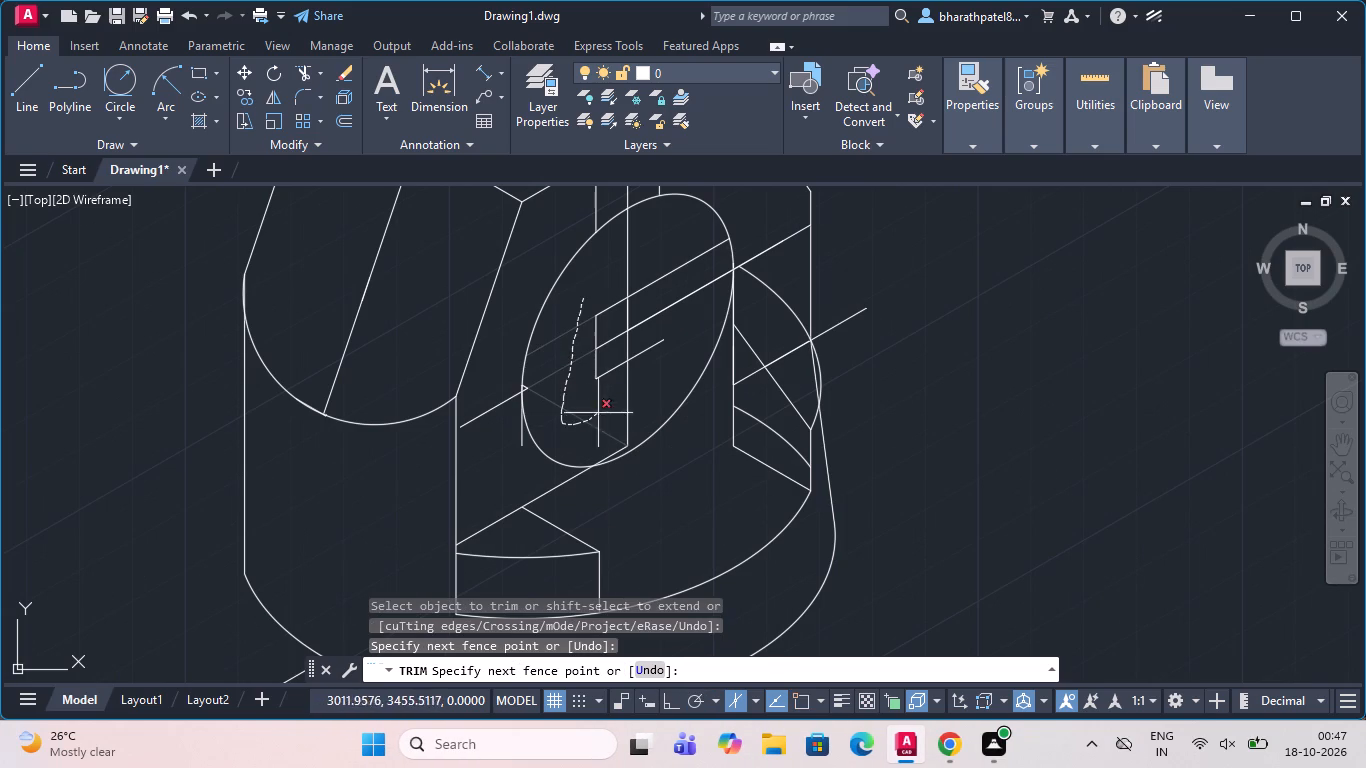
drag(598, 413, 630, 306)
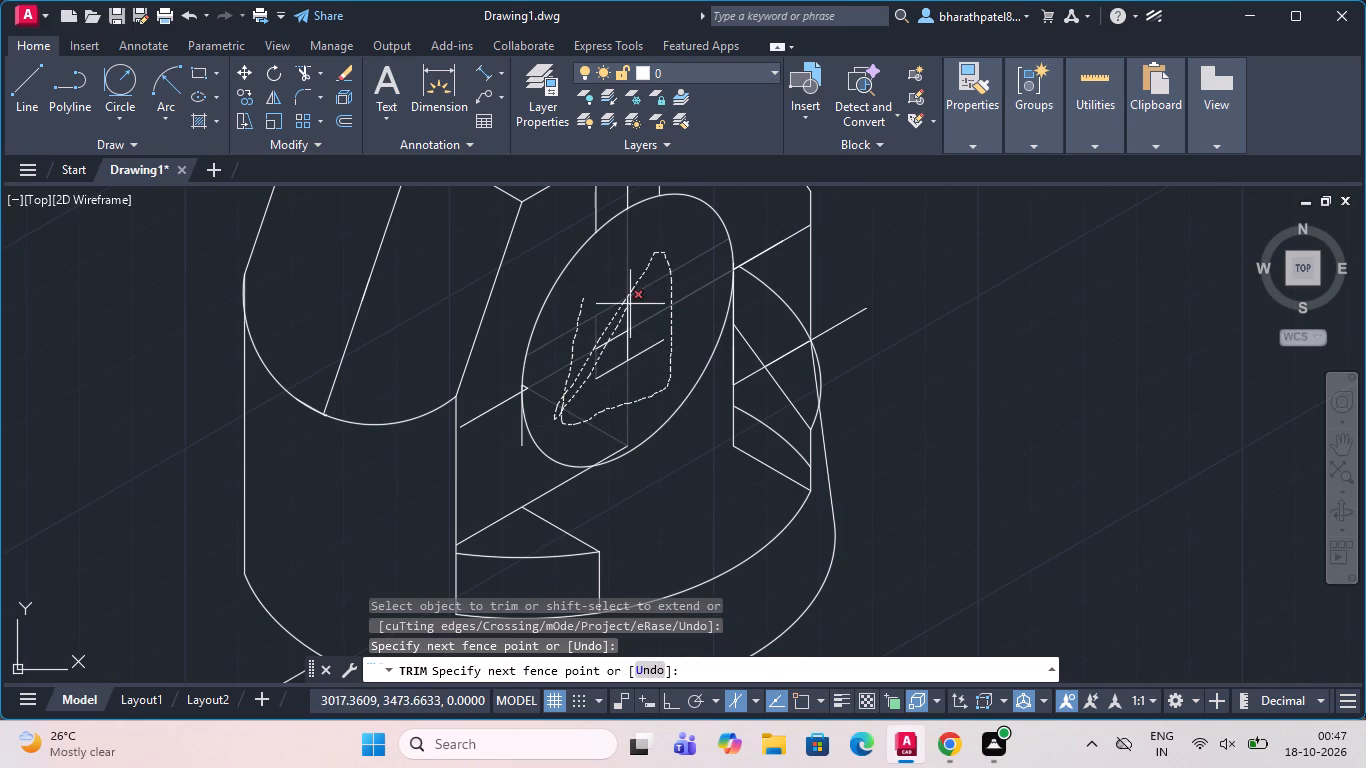
drag(630, 306, 636, 328)
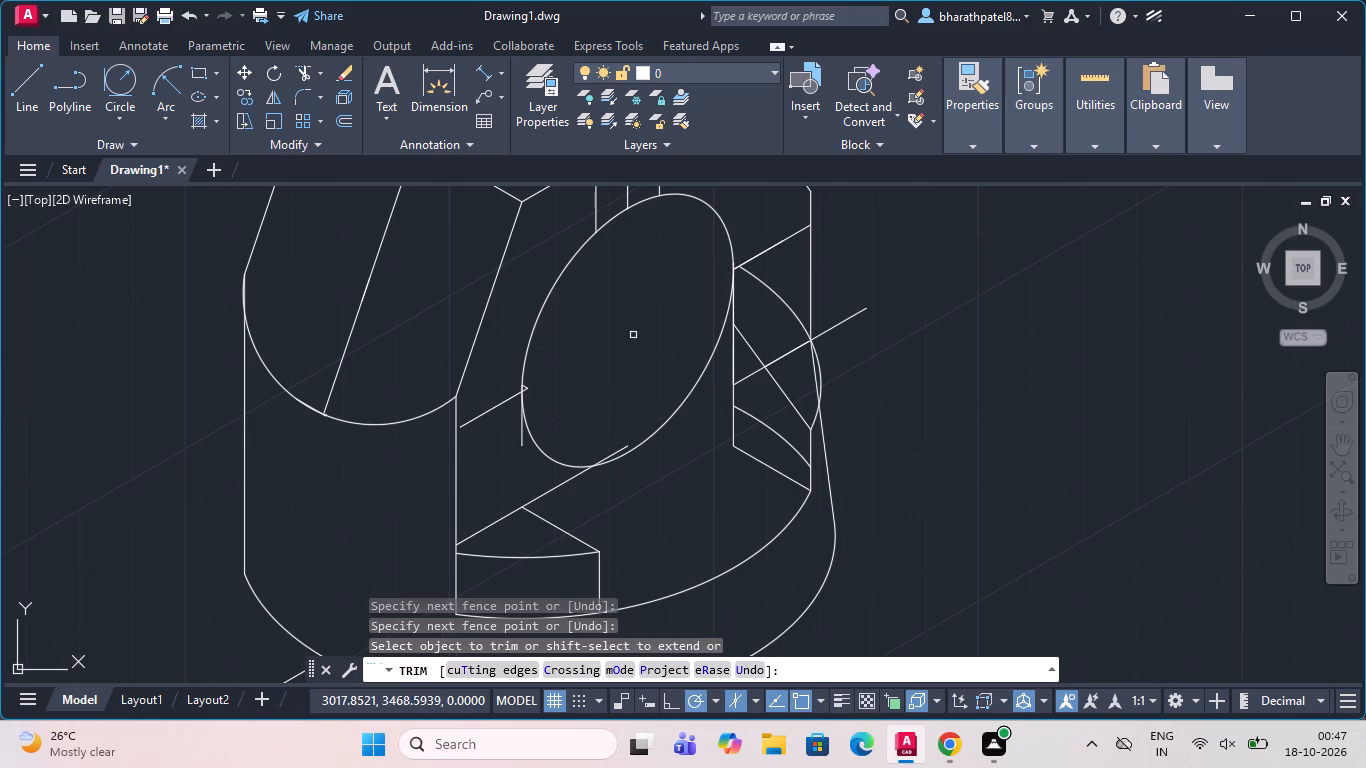
click(618, 454)
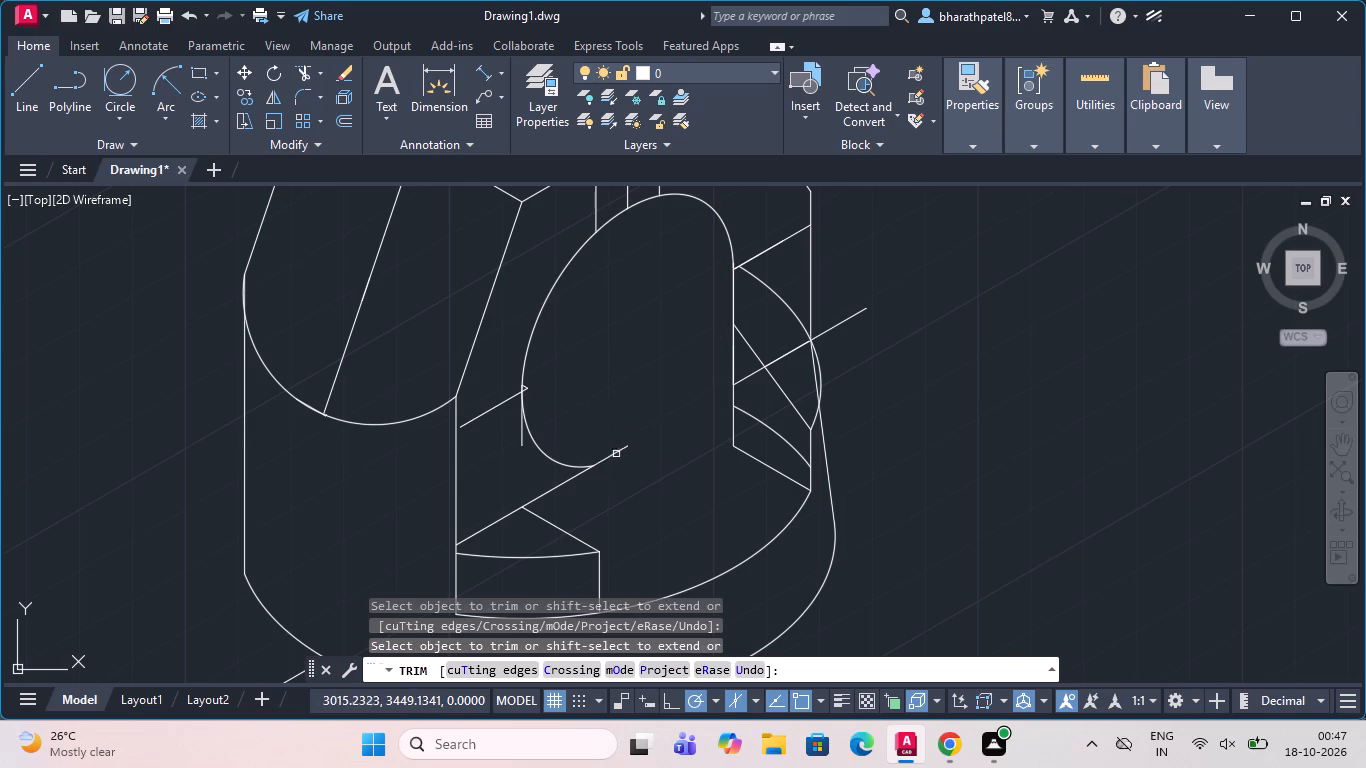
Trim the small leftover tips projecting inside the isocircle where the 30° centre line meets its front side.
scroll(521, 394, up, 5)
drag(507, 299, 523, 375)
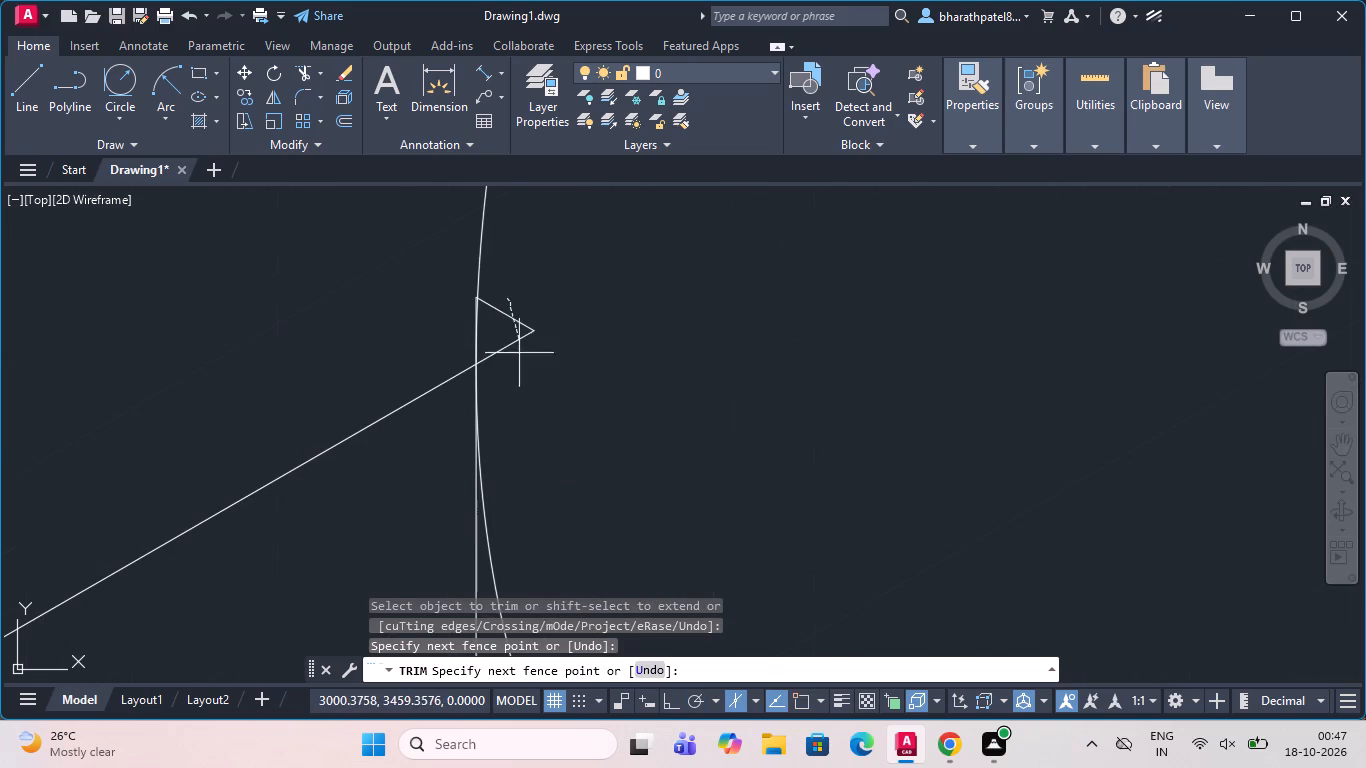
drag(523, 375, 525, 387)
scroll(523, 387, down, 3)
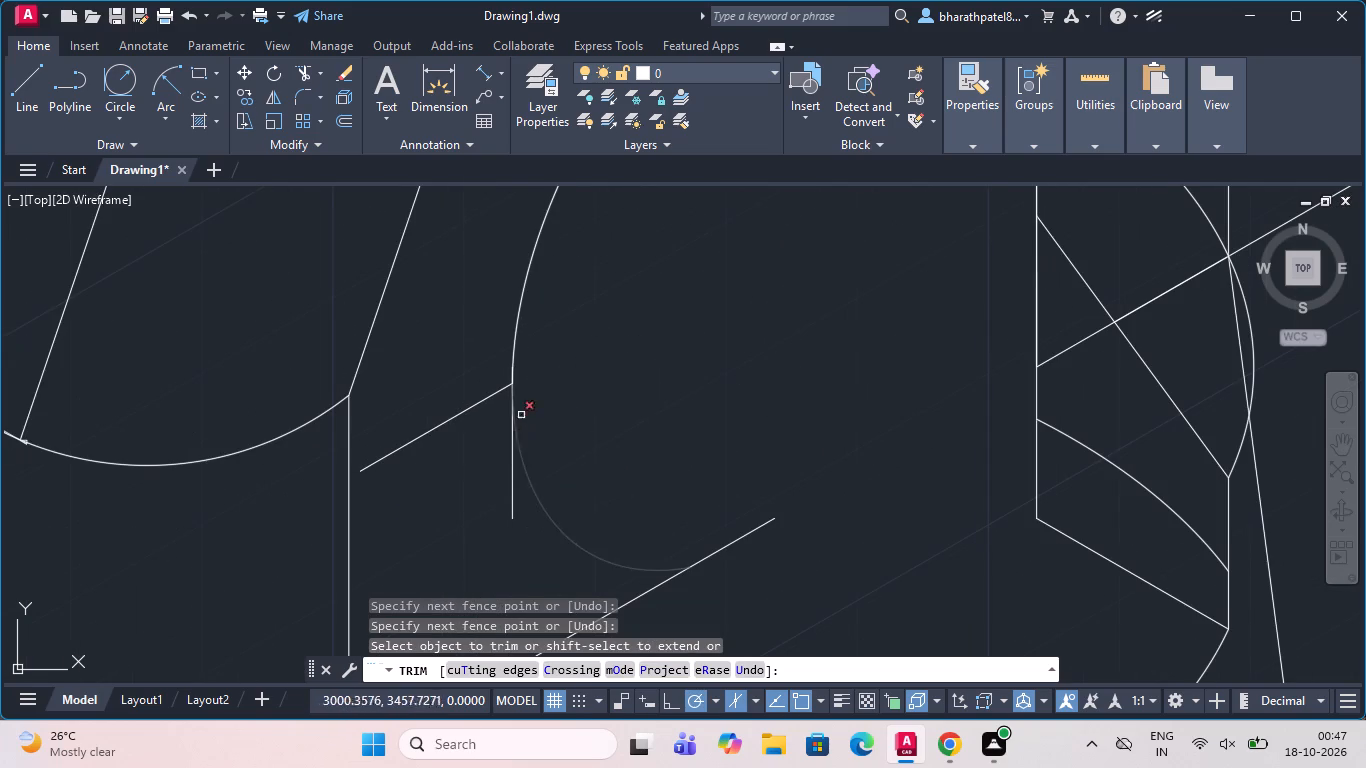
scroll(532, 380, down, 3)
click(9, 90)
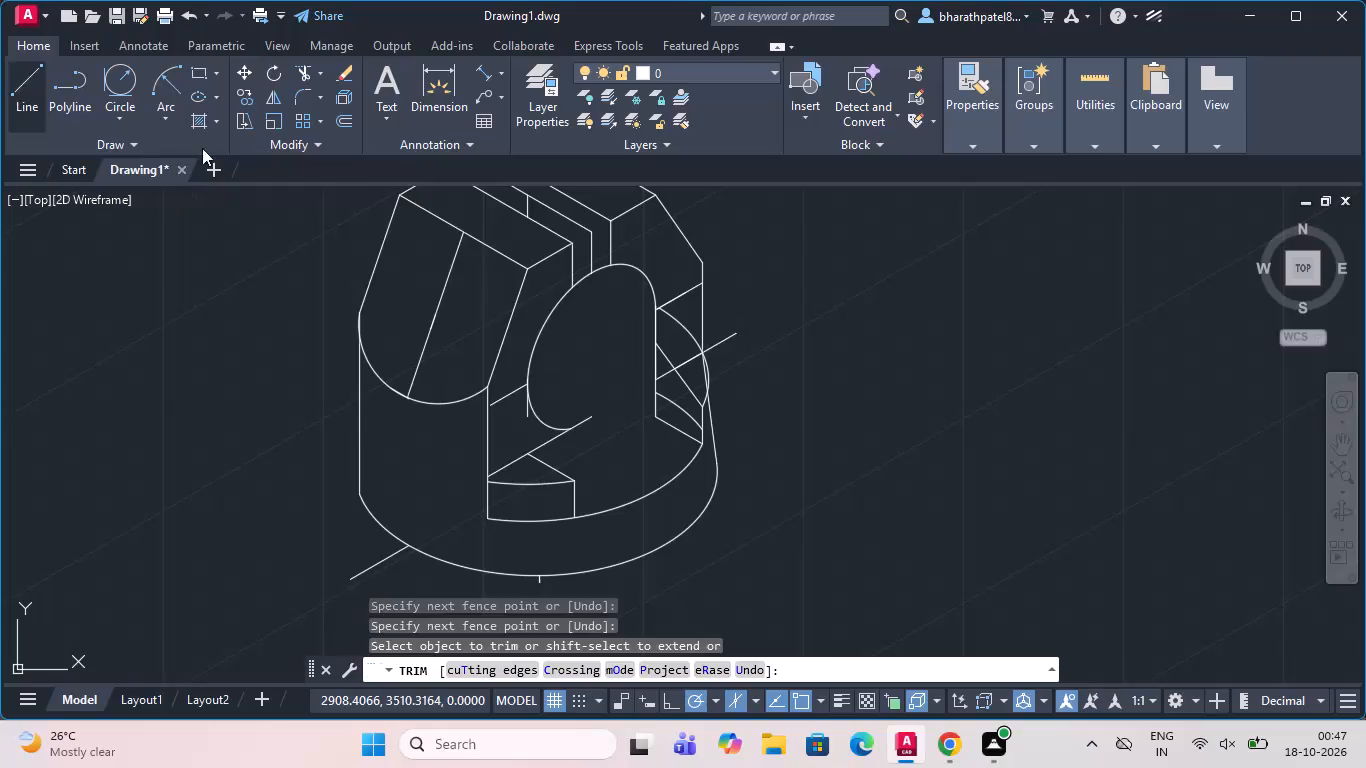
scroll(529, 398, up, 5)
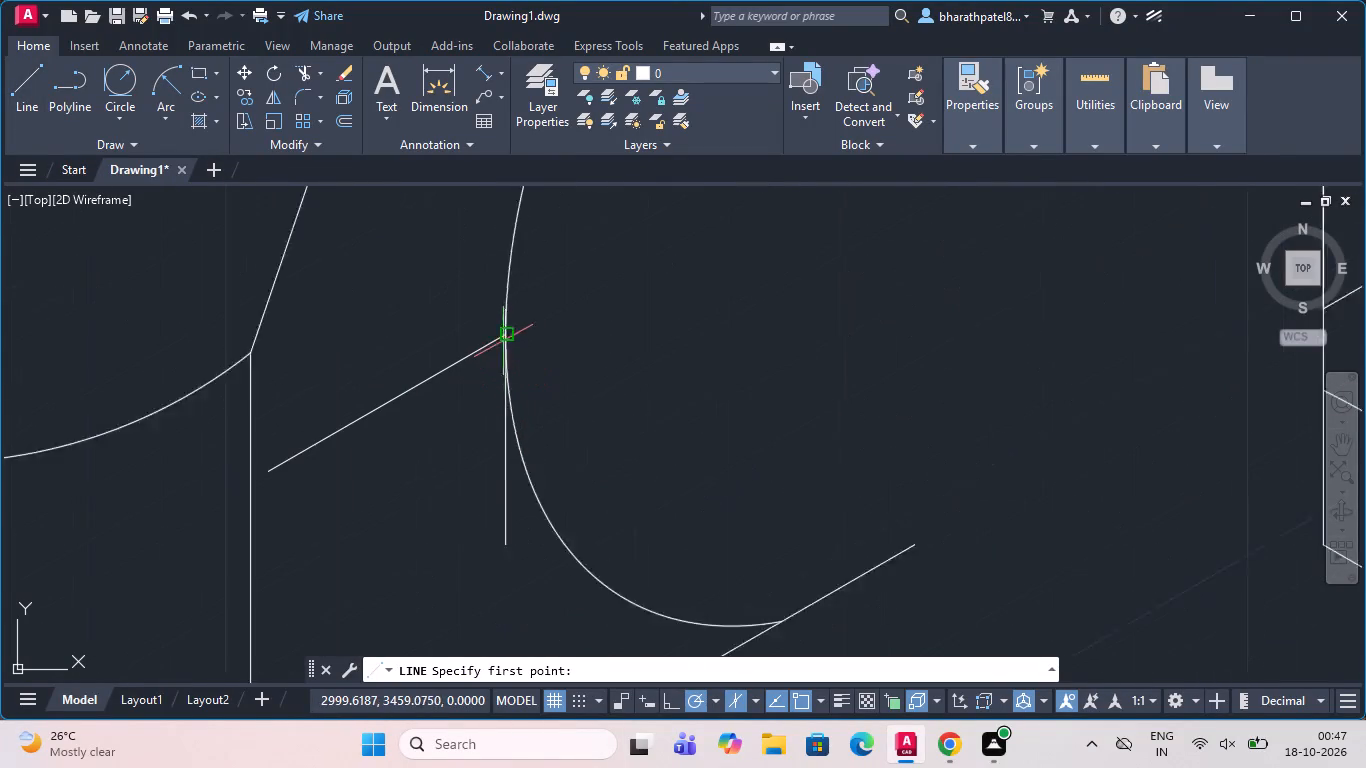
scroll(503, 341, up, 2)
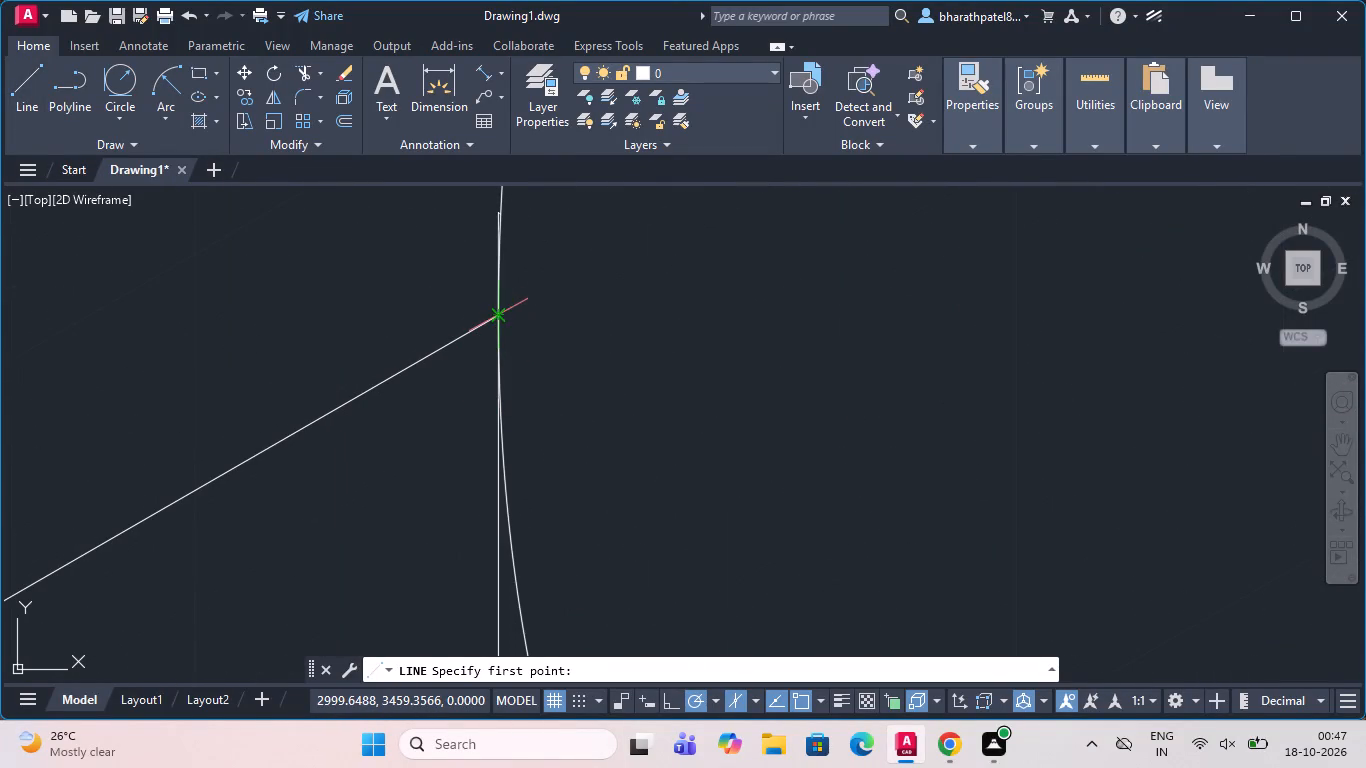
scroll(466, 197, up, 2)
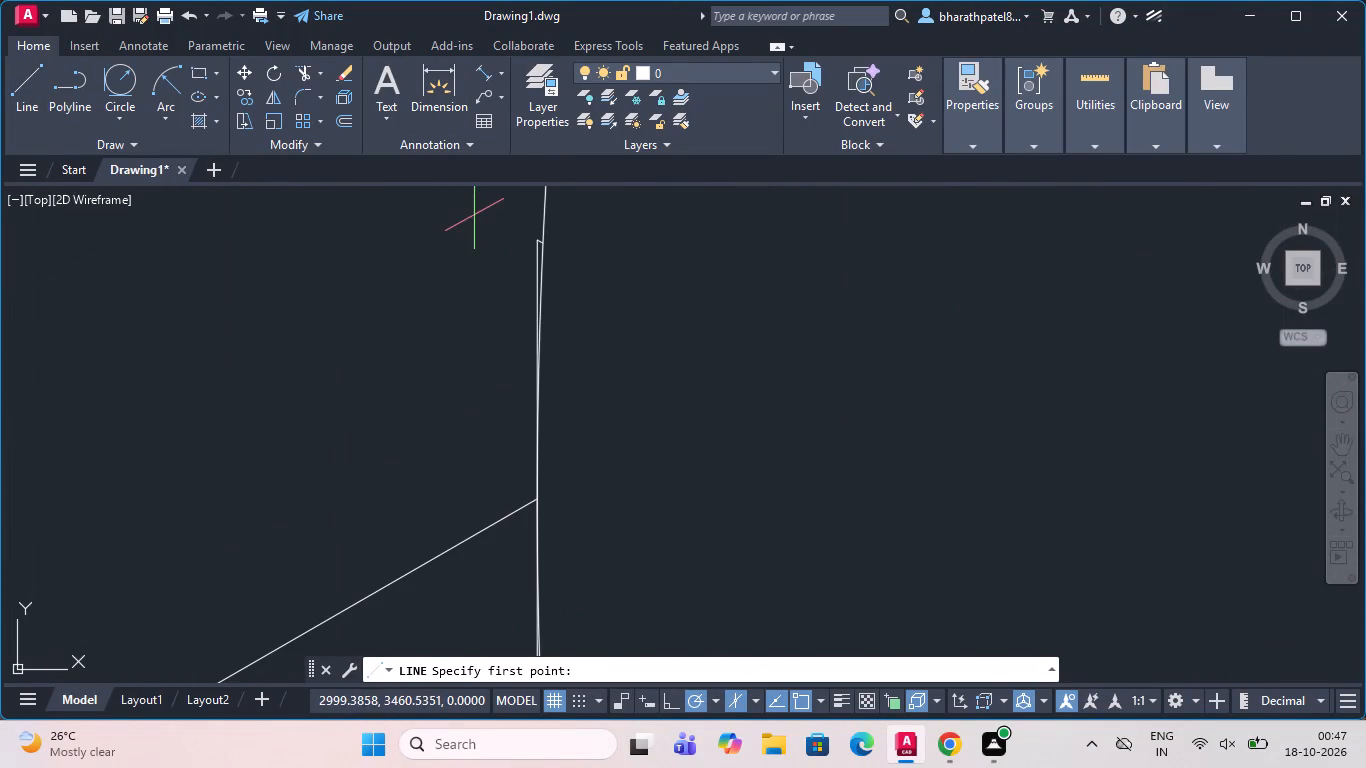
Trim the thin vertical sliver and tiny sloping stub beside the isocircle's front side, above the centre line.
click(300, 64)
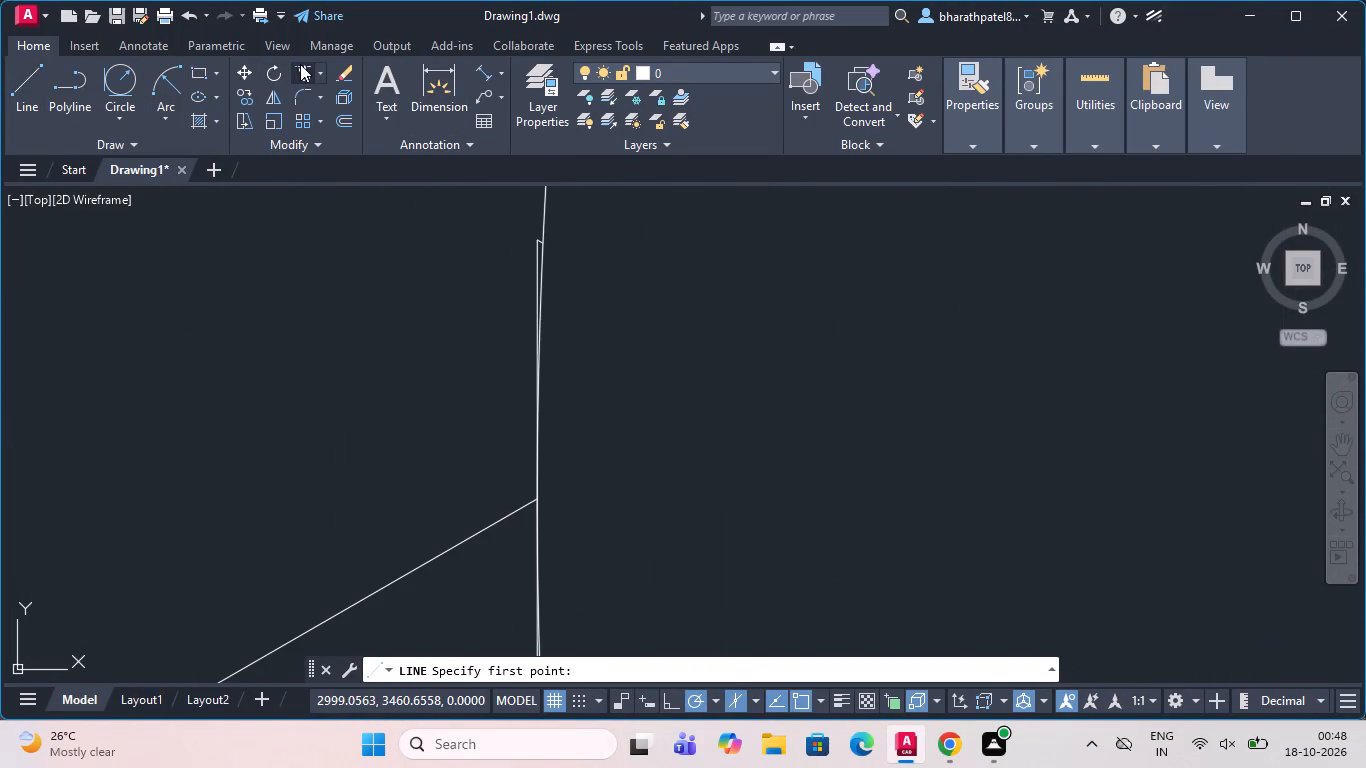
scroll(555, 227, up, 4)
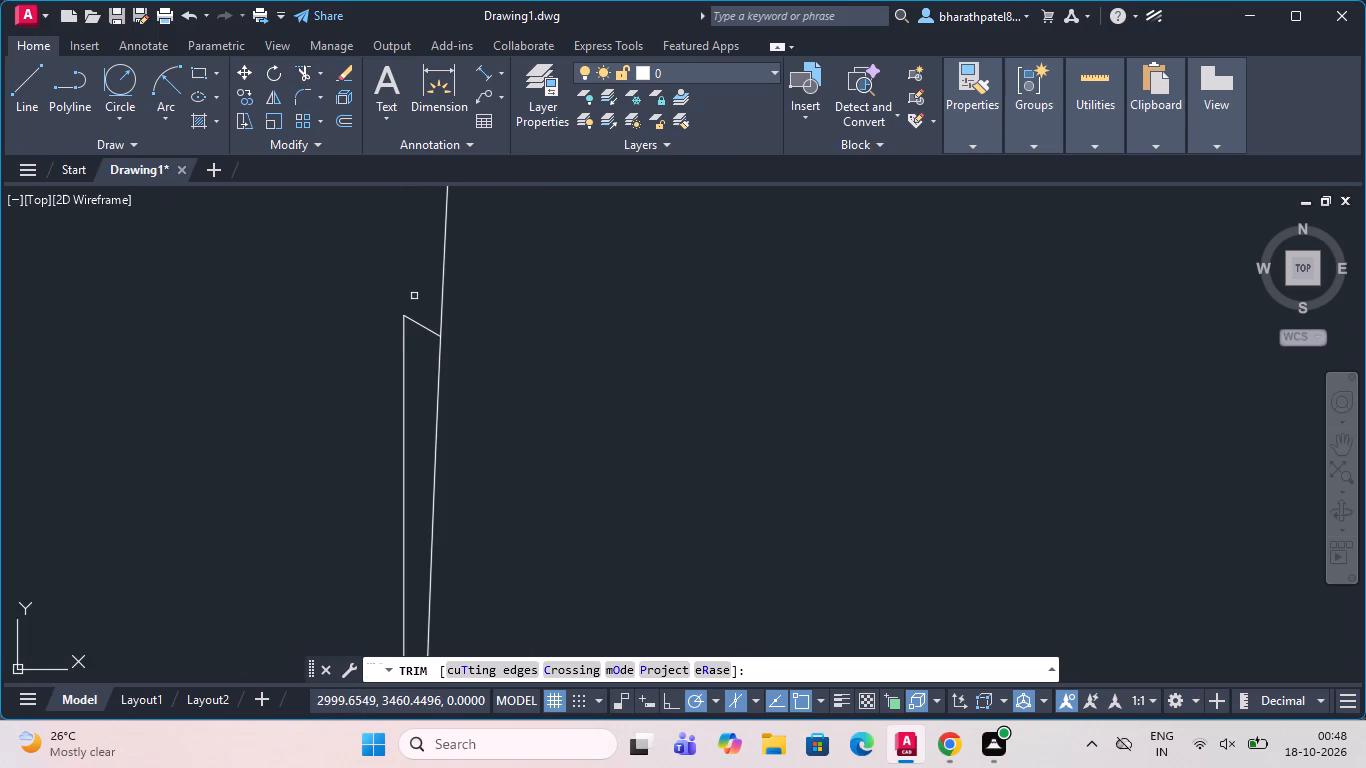
drag(416, 296, 389, 395)
Draw a vertical line about 21.5 long from the isocircle's front side down past the slot base corner.
scroll(397, 382, down, 8)
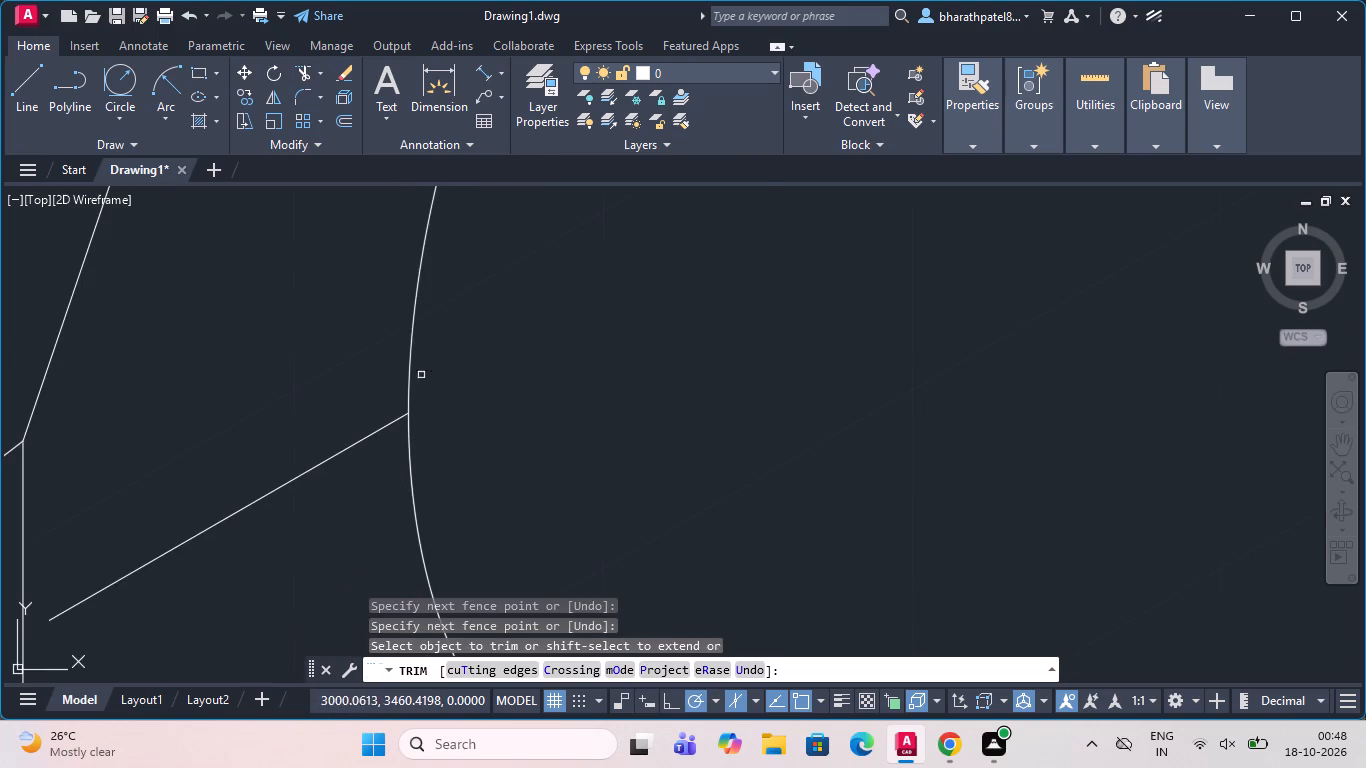
scroll(426, 375, down, 3)
scroll(488, 482, down, 2)
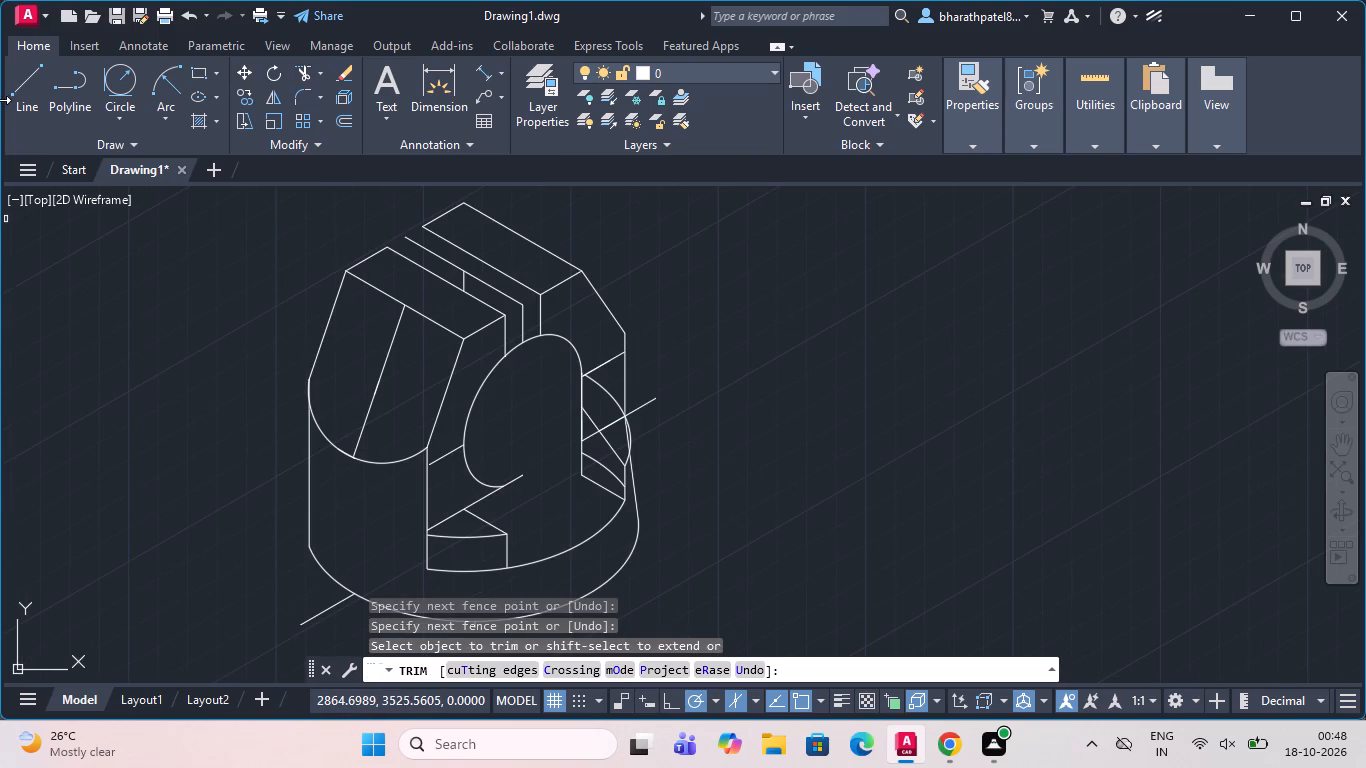
click(19, 80)
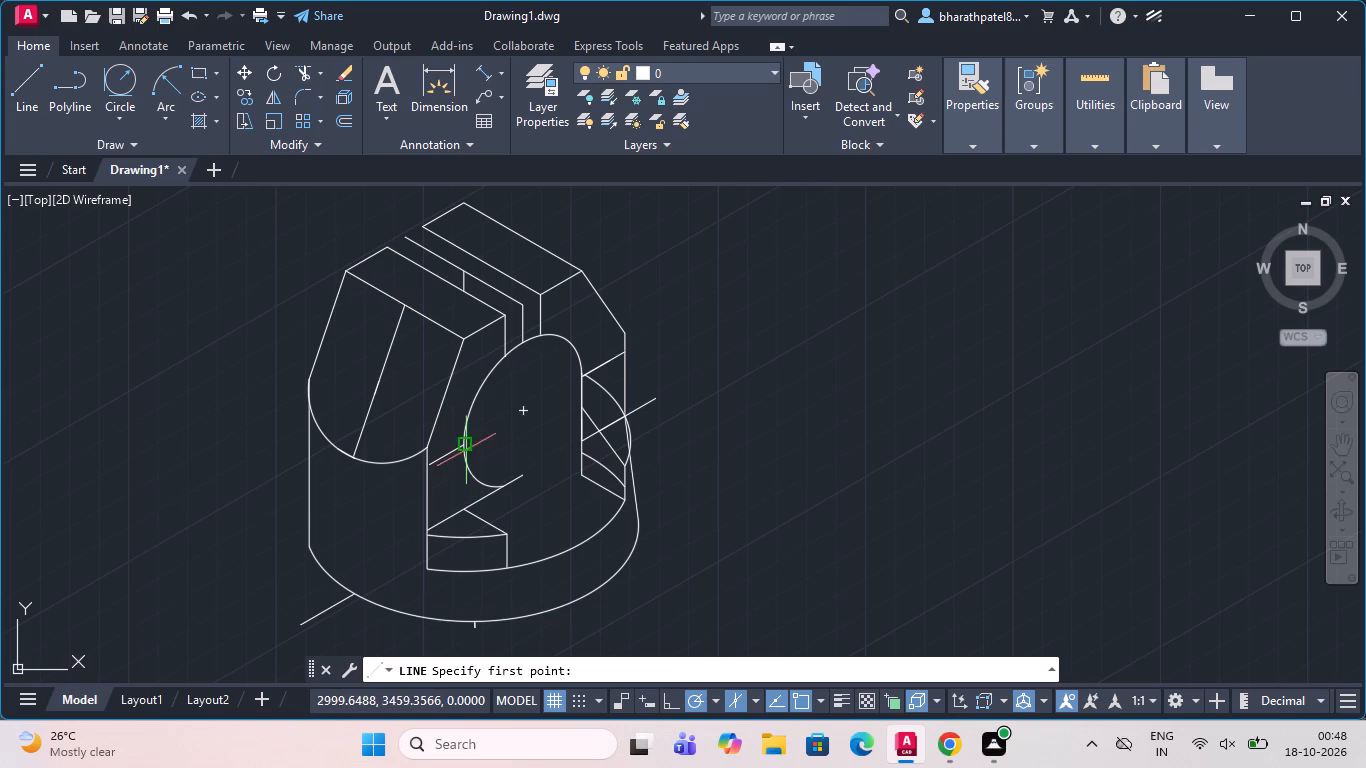
scroll(463, 449, up, 4)
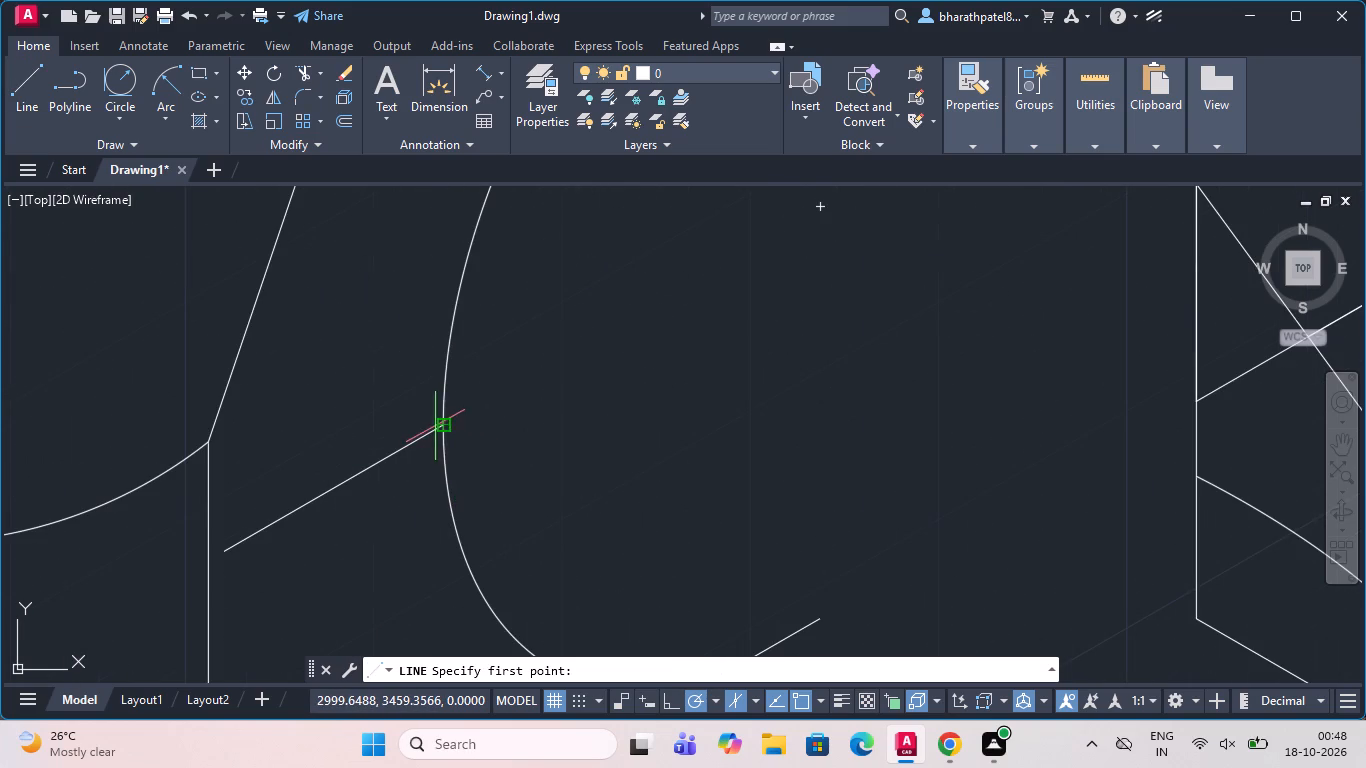
click(443, 422)
scroll(443, 421, down, 5)
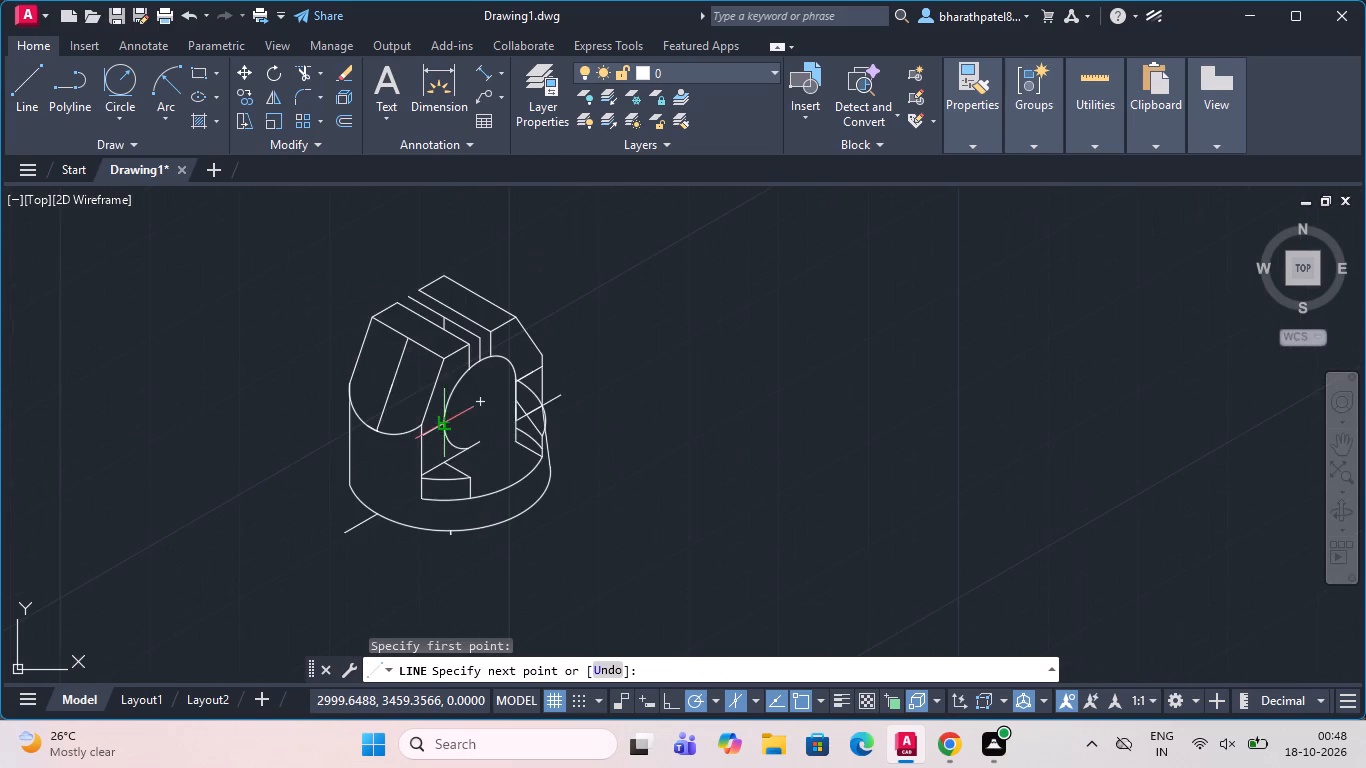
scroll(446, 485, up, 4)
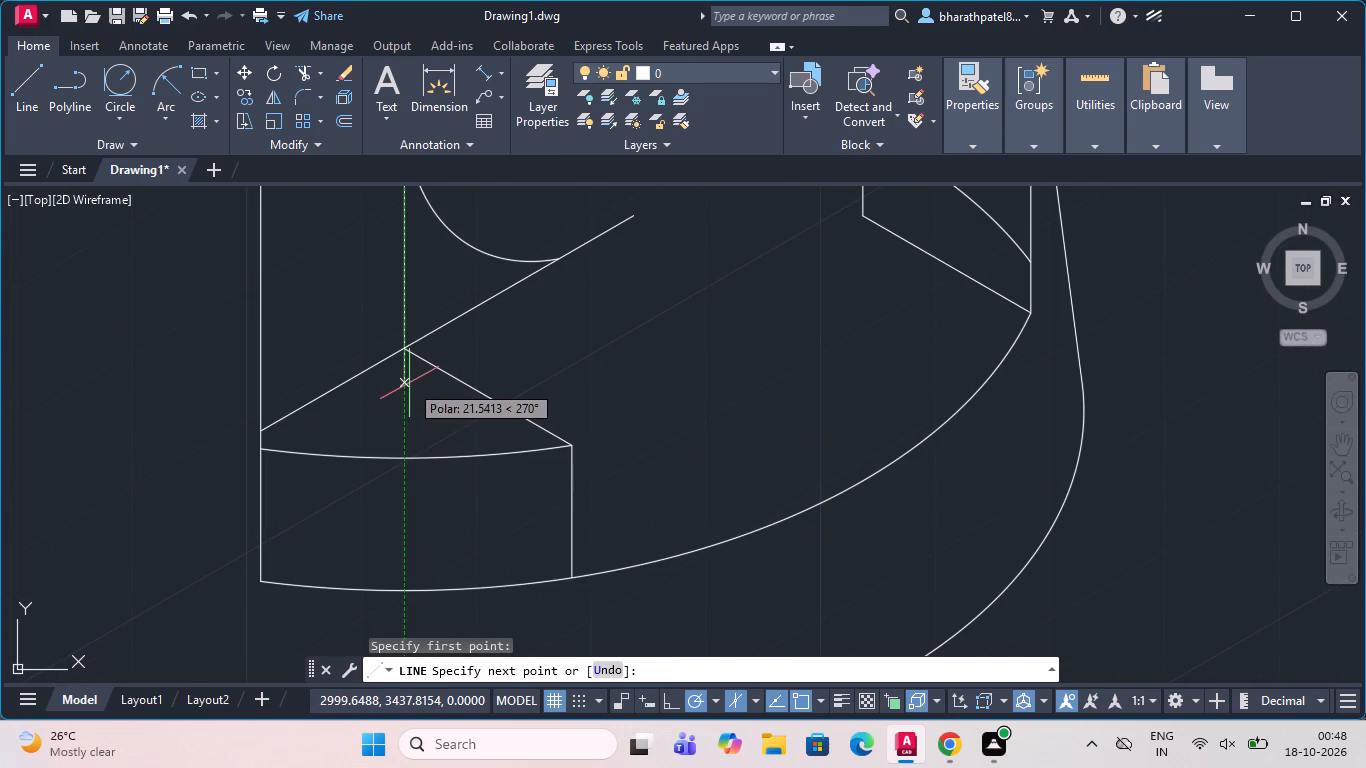
click(409, 382)
key(Escape)
scroll(417, 404, down, 2)
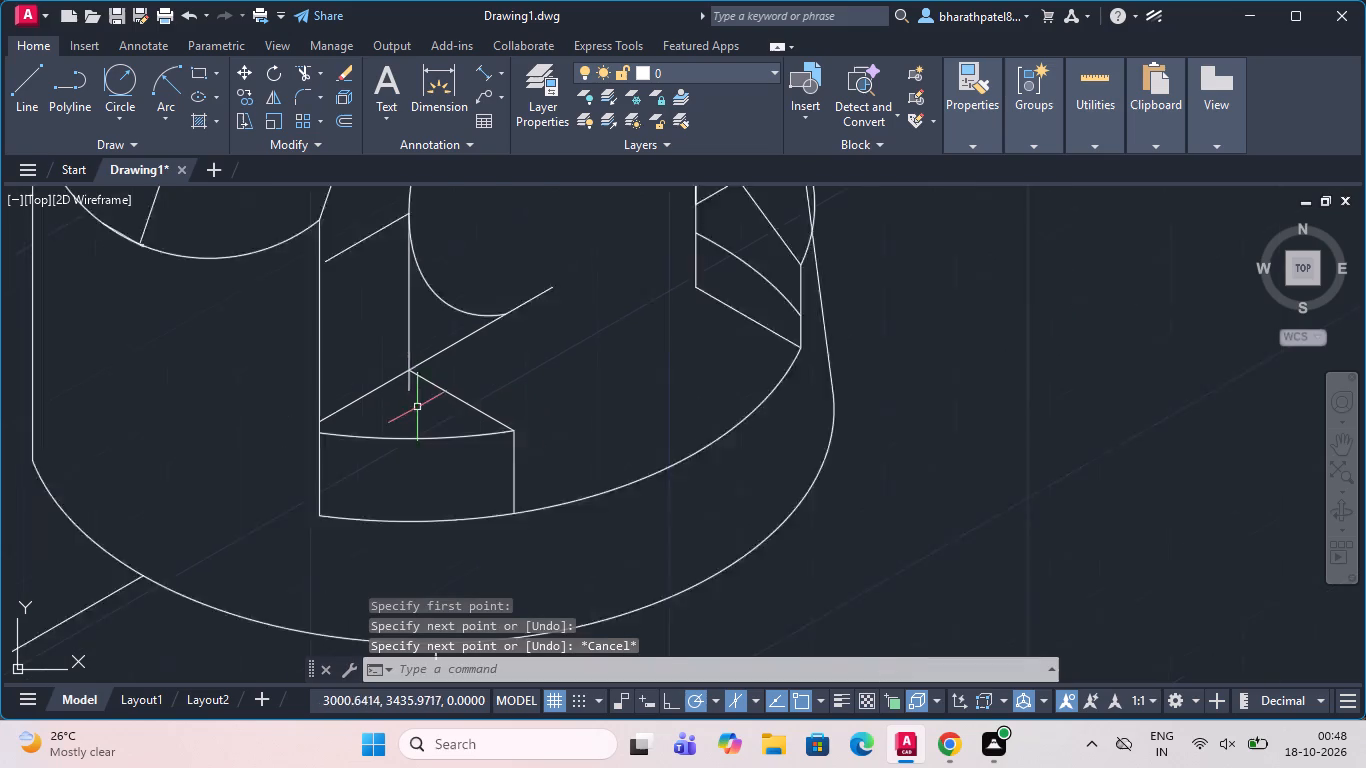
scroll(417, 408, down, 1)
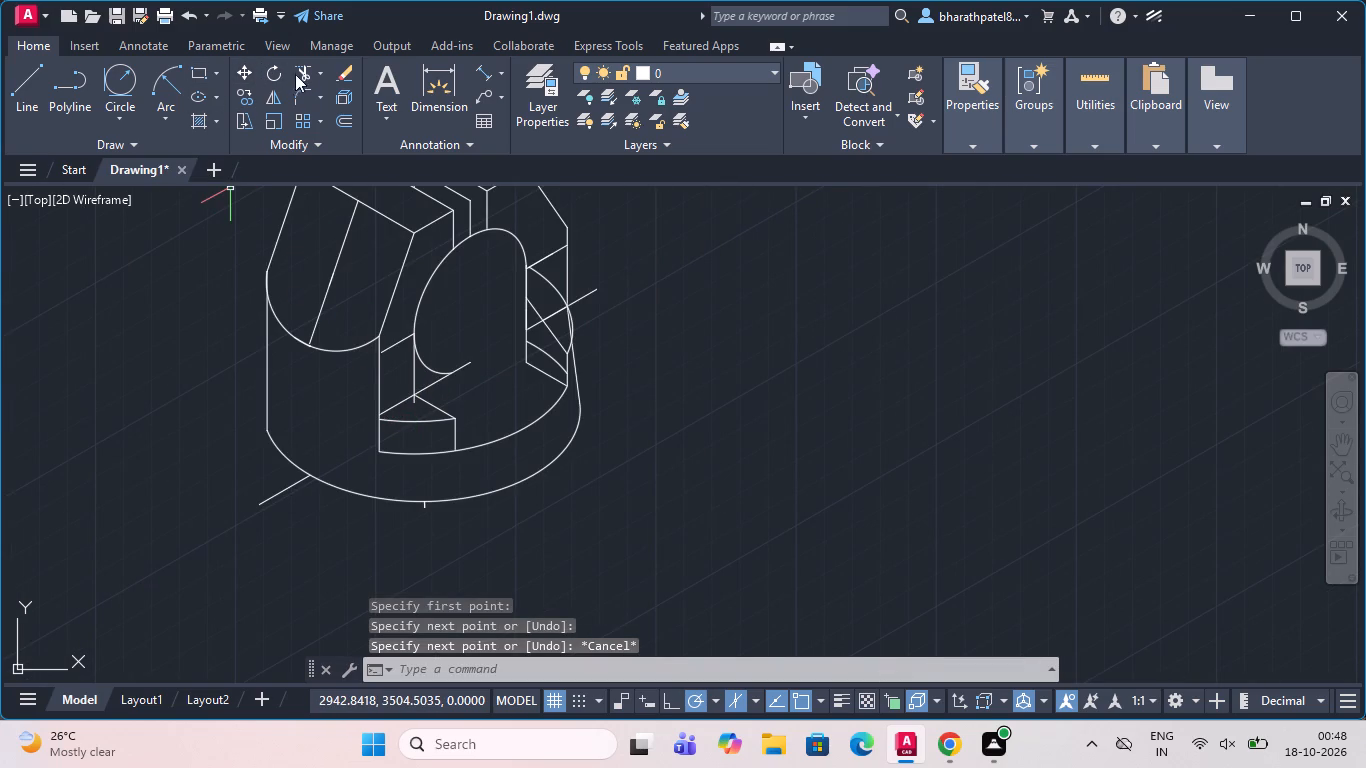
Trim the isocircle's lower front portion and the short 30° line joining it to the front vertical edge.
click(303, 72)
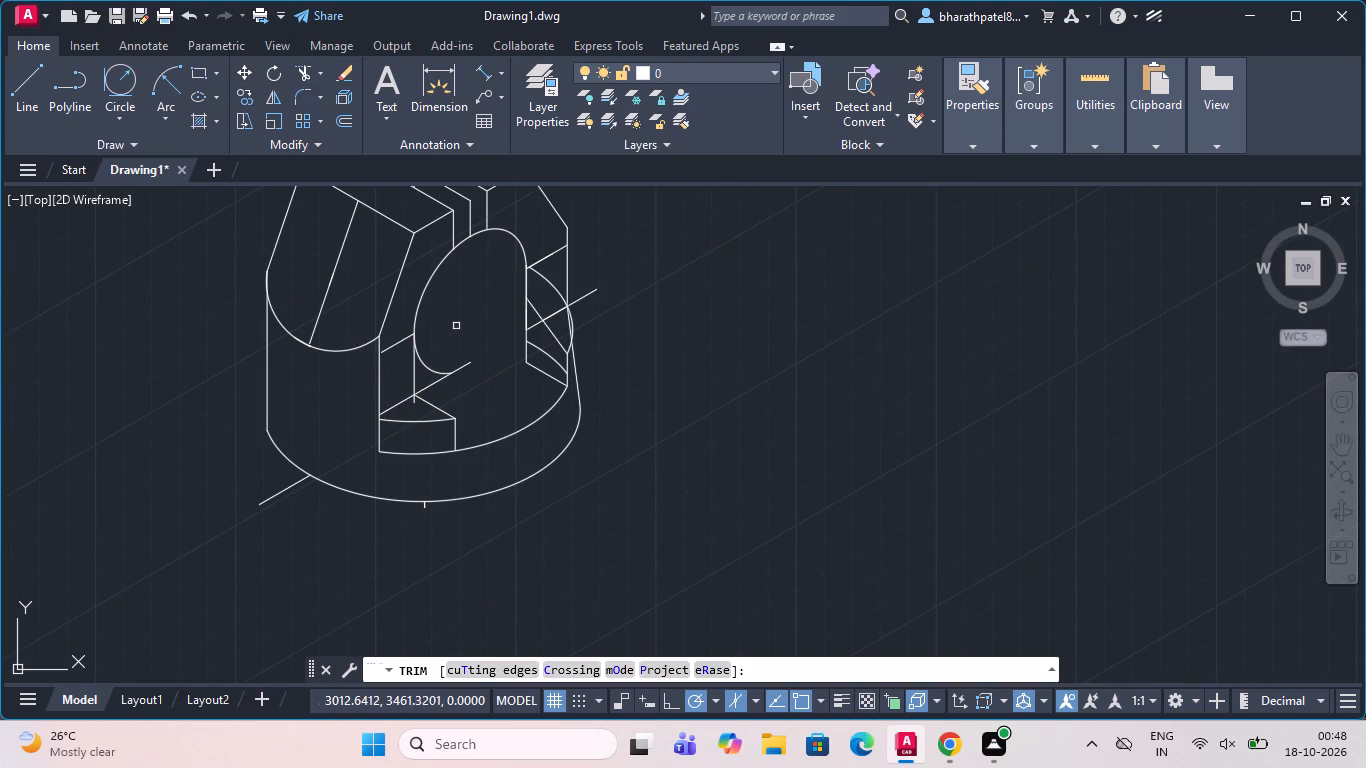
click(425, 369)
scroll(430, 371, down, 2)
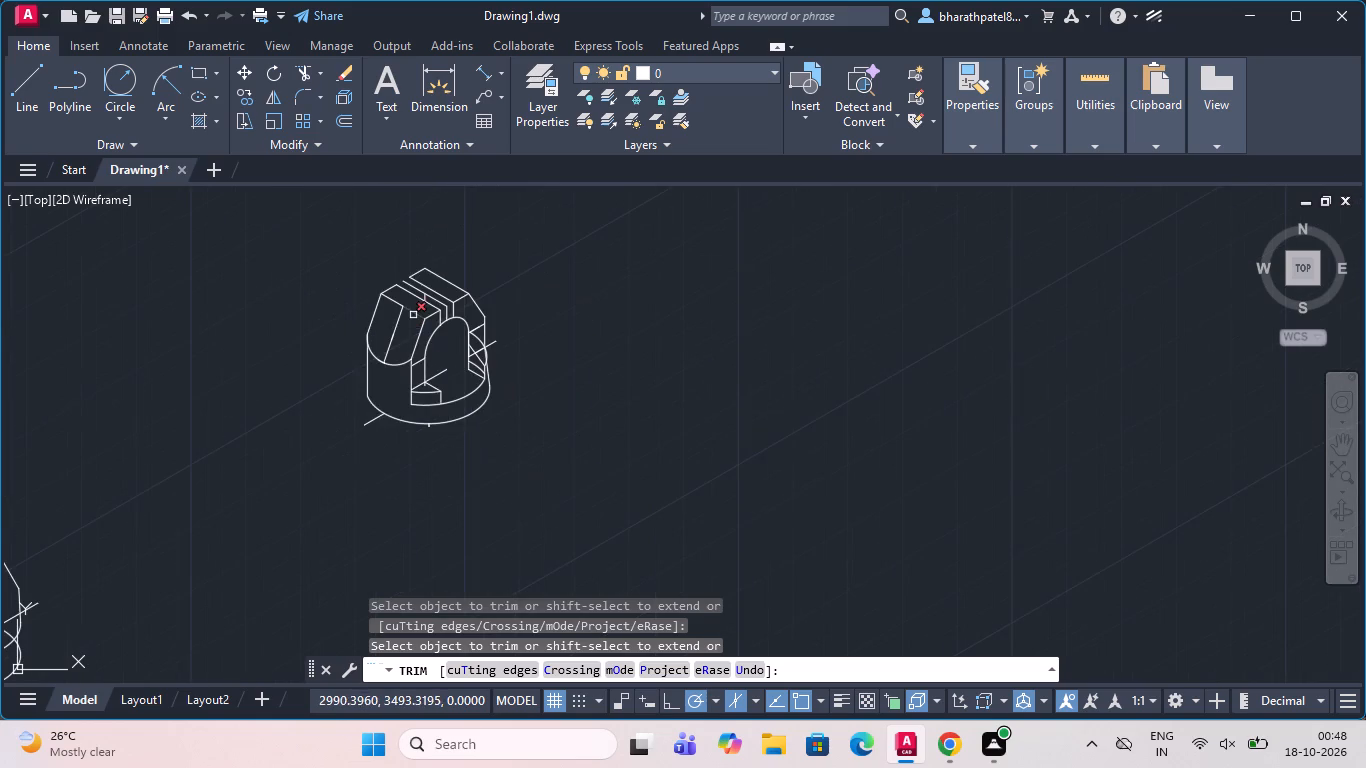
scroll(413, 314, up, 2)
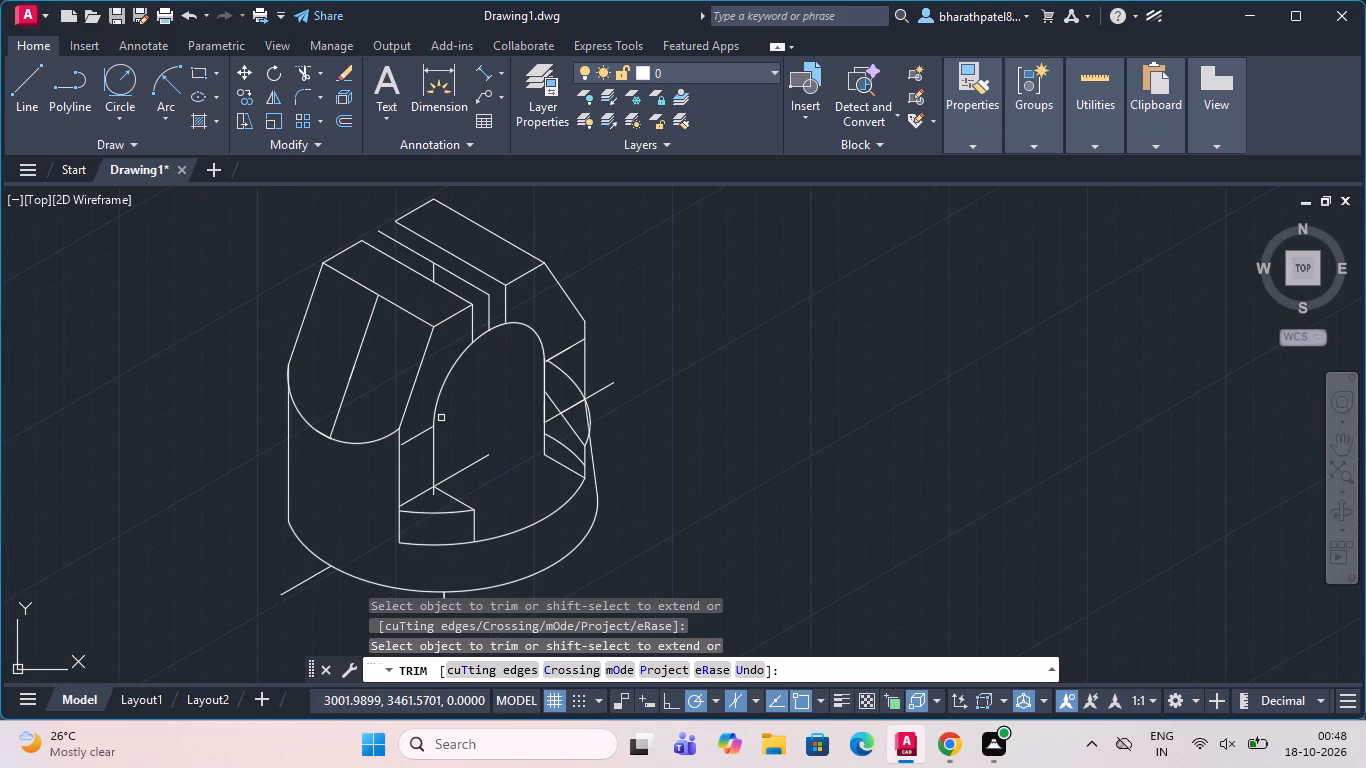
click(417, 431)
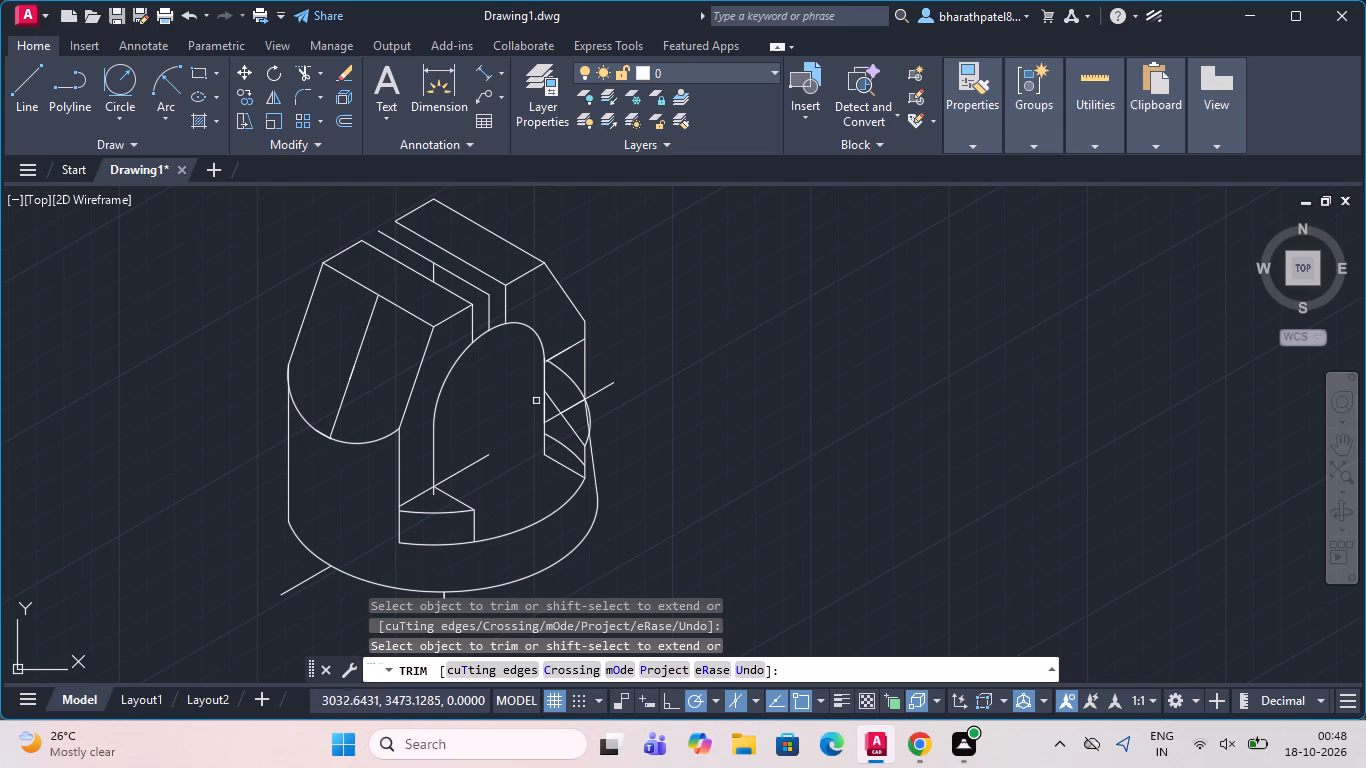
Trim the short upper 30° line behind the isocircle, its leftover stub, and the curved edge descending to the rear vertical edge.
scroll(558, 362, up, 4)
drag(537, 255, 537, 313)
click(587, 188)
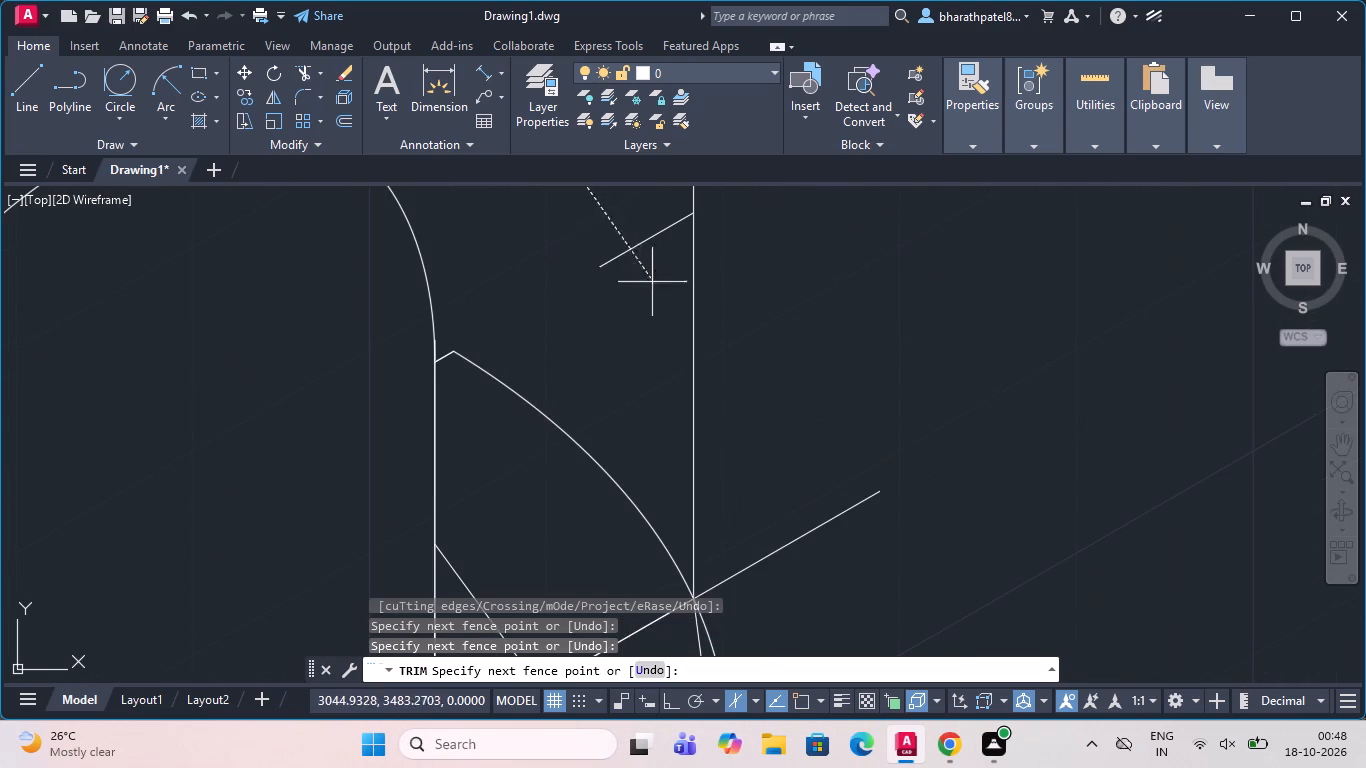
click(633, 378)
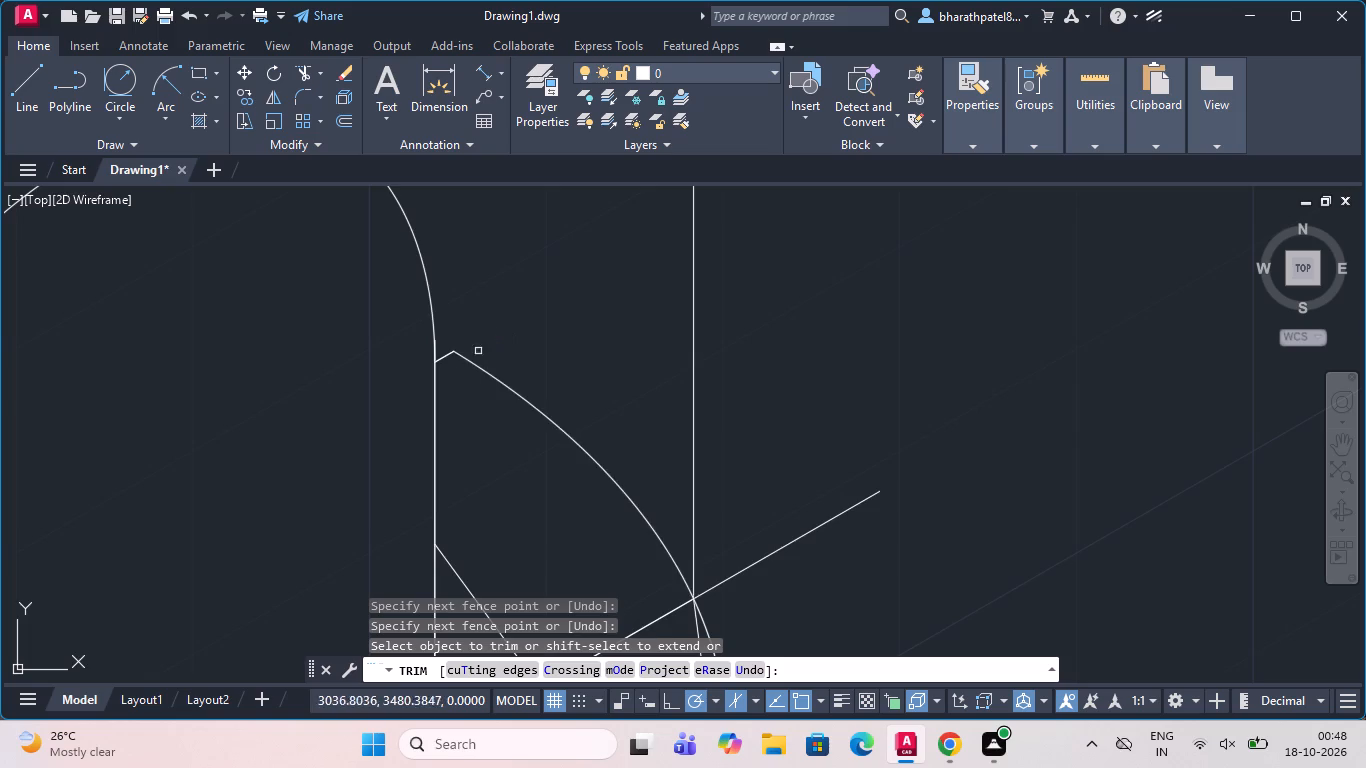
scroll(460, 379, up, 4)
drag(318, 198, 328, 201)
click(594, 269)
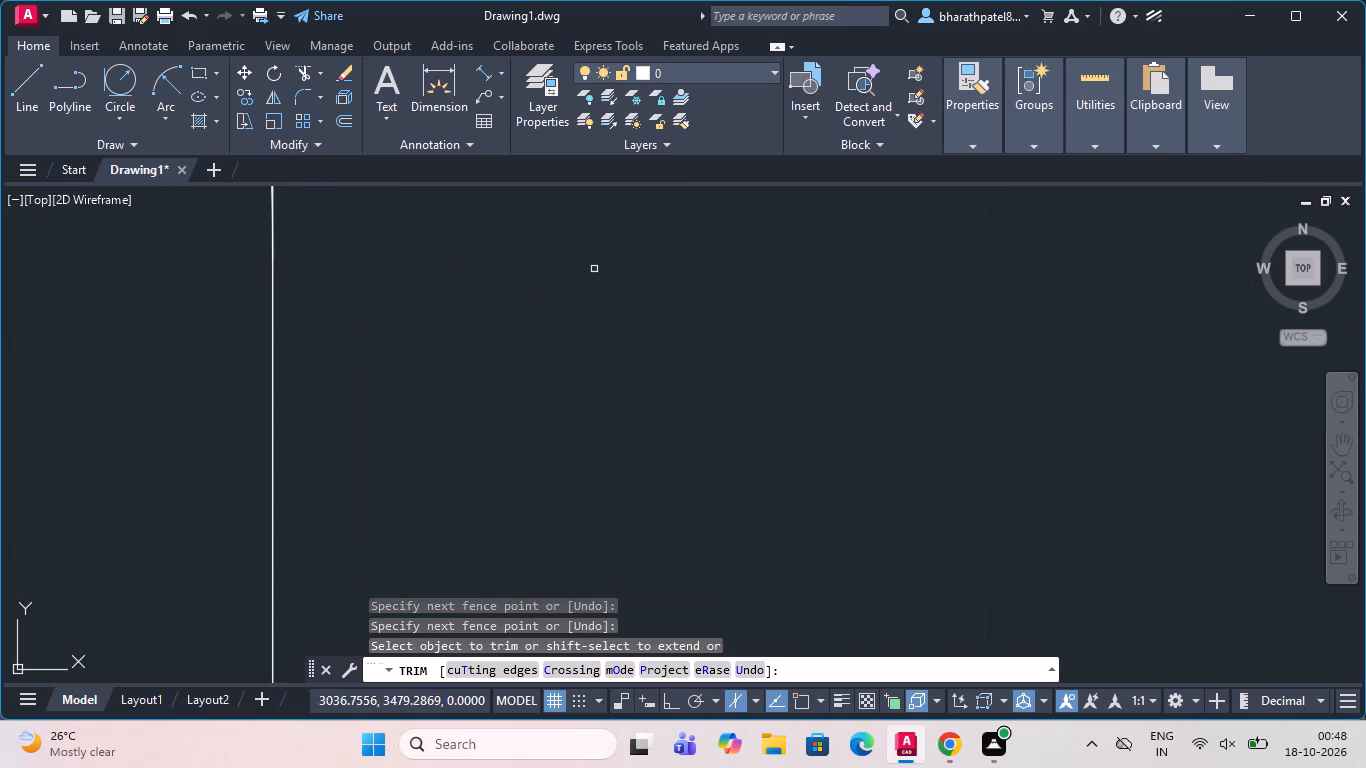
Trim both parts of the diagonal crossing the 30° line behind the slot, and the curved edge below it.
scroll(594, 269, down, 7)
scroll(600, 336, up, 3)
click(601, 302)
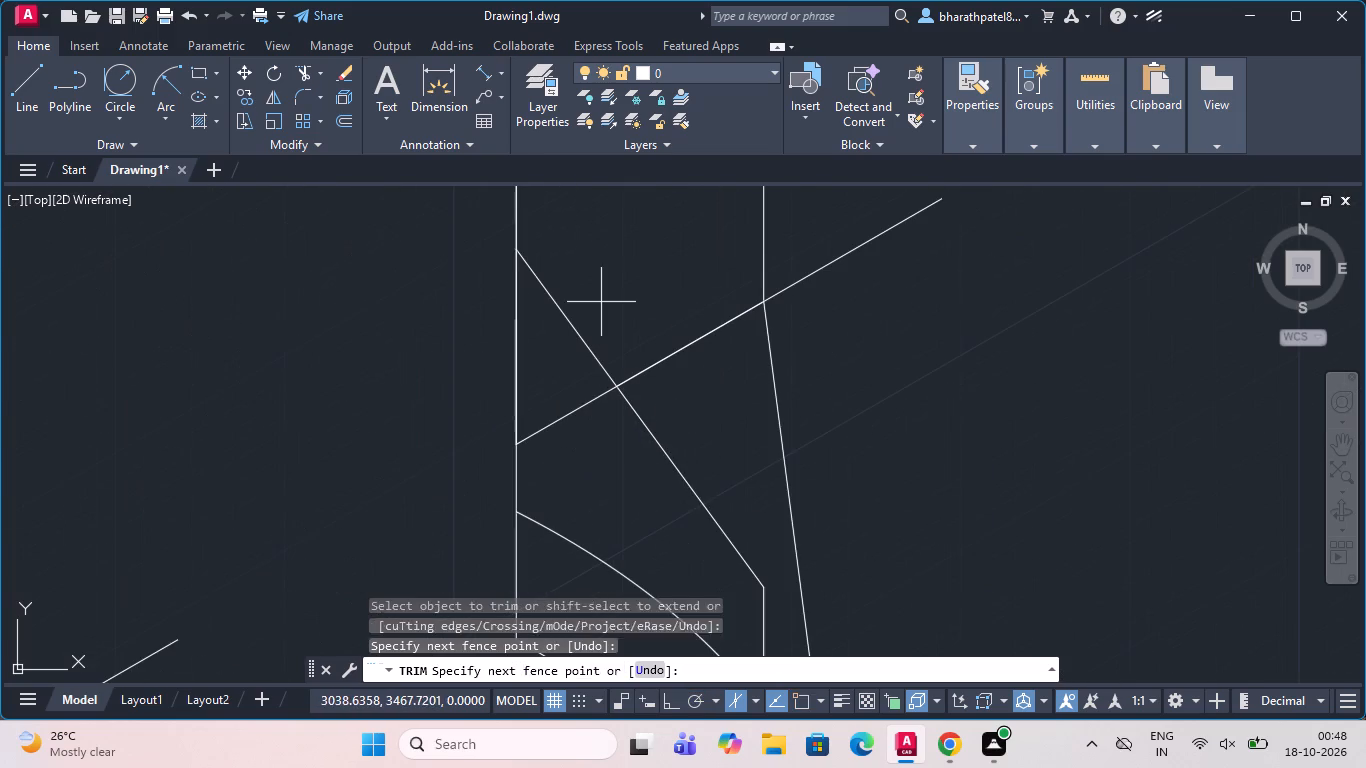
click(572, 371)
scroll(595, 351, down, 3)
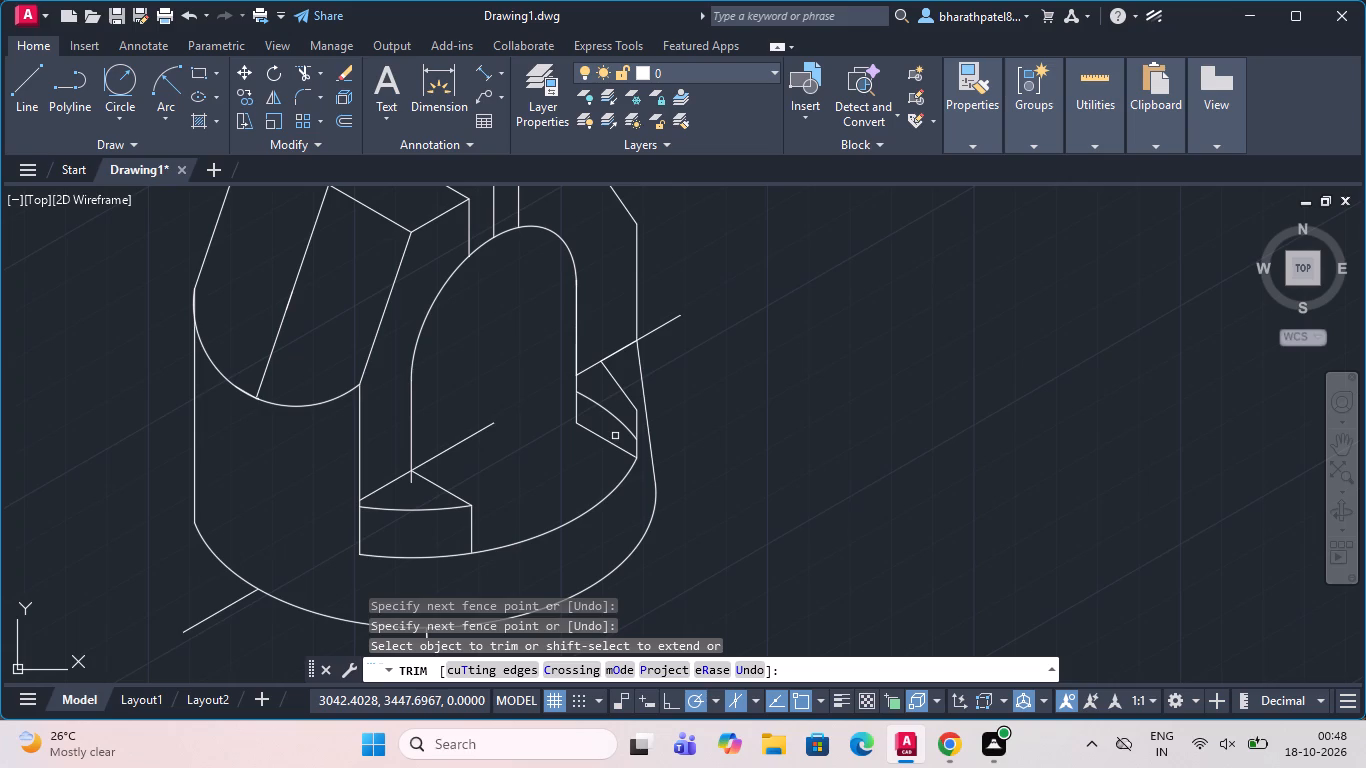
scroll(623, 385, up, 3)
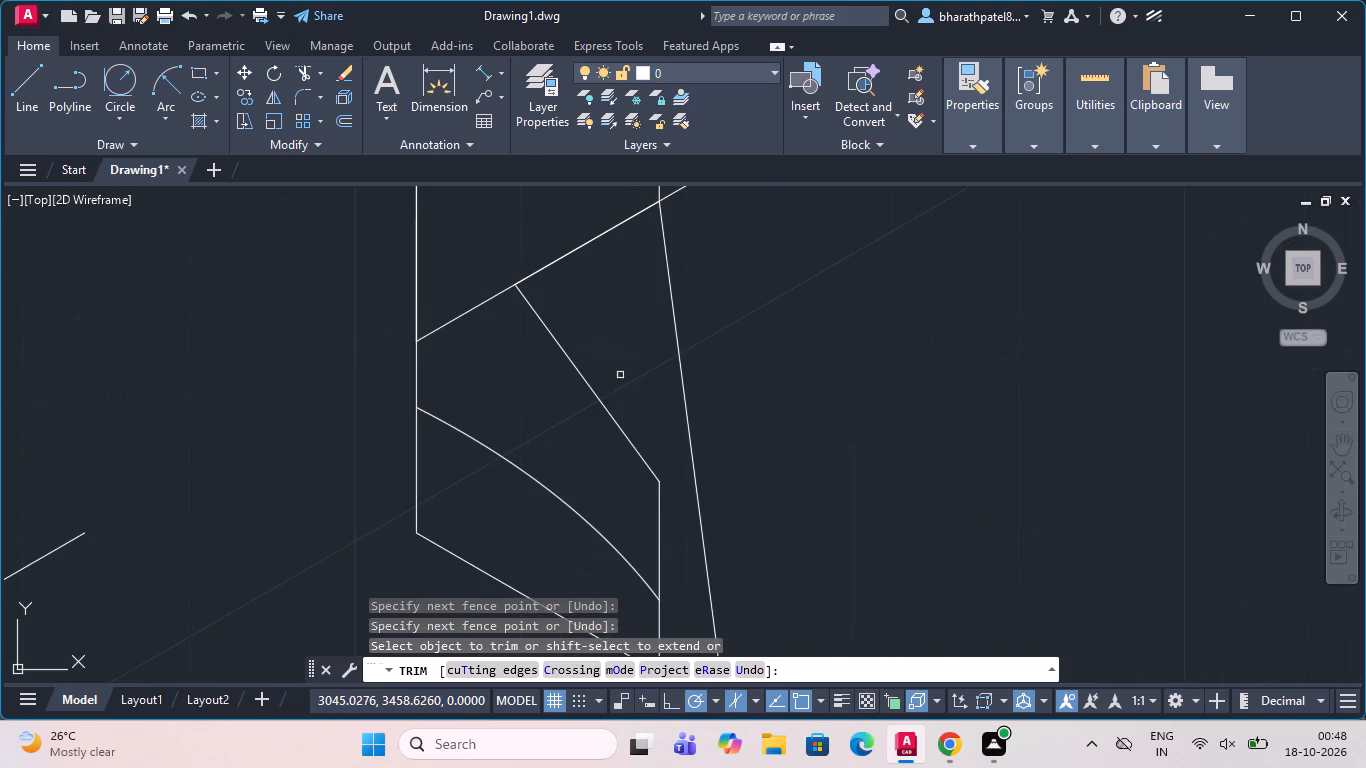
click(620, 375)
click(562, 513)
Trim the slot base line's extension inside the opening and the new vertical line's tip below the base corner.
scroll(568, 481, down, 3)
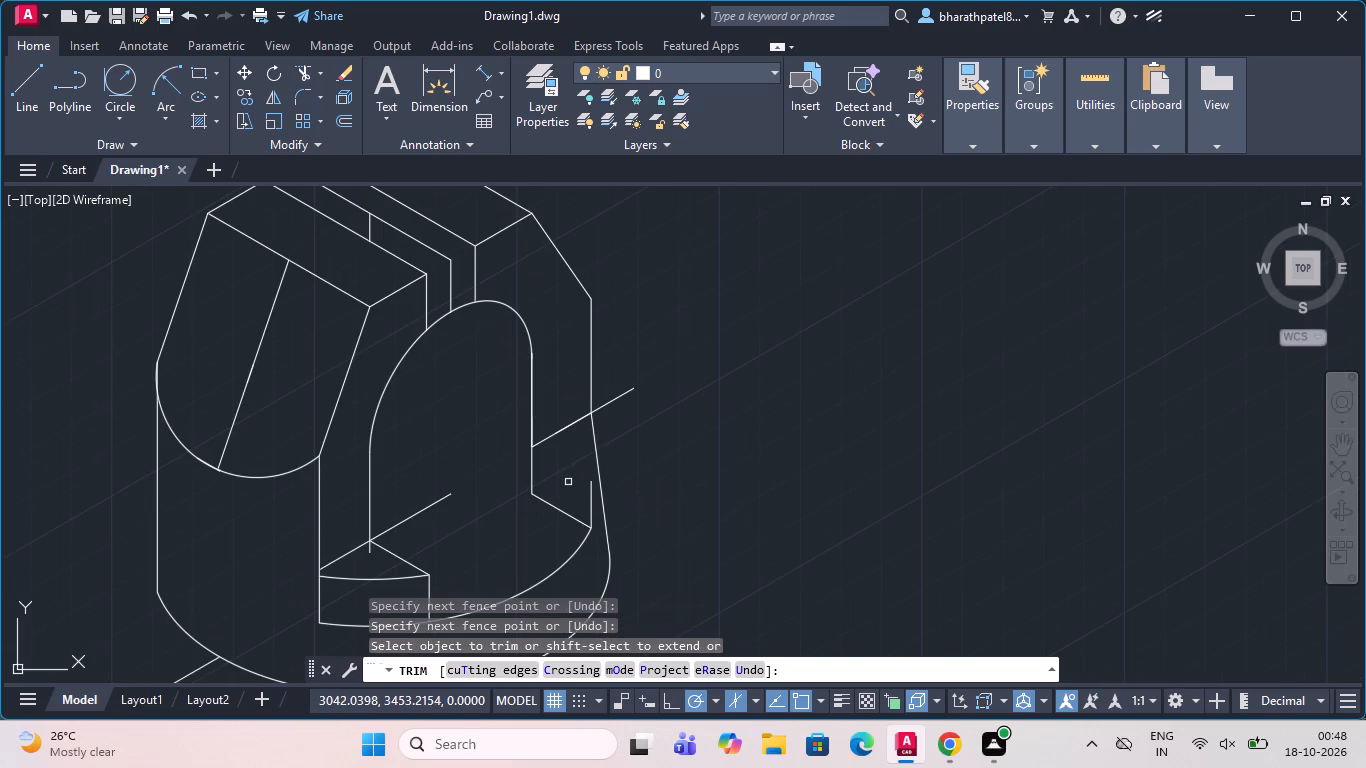
click(435, 456)
click(431, 515)
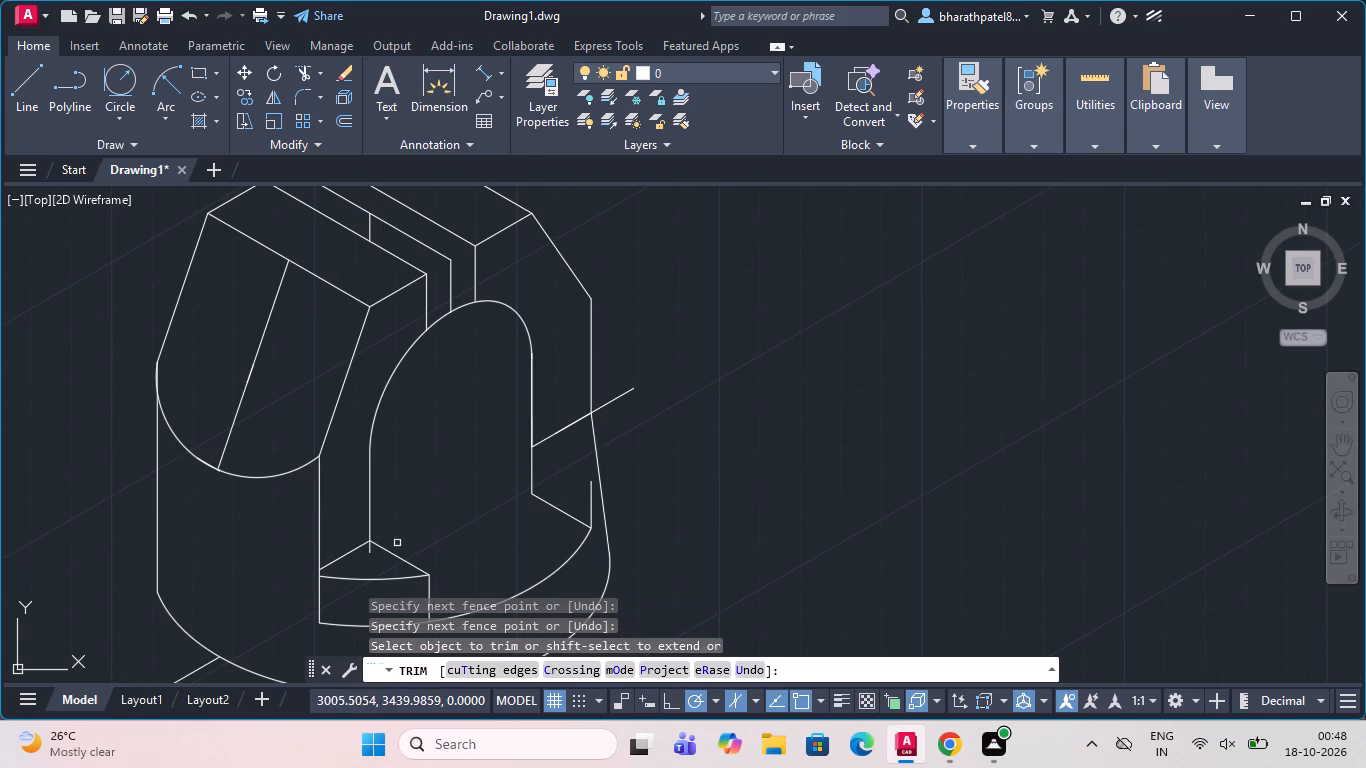
scroll(361, 554, up, 2)
click(376, 538)
scroll(456, 481, down, 2)
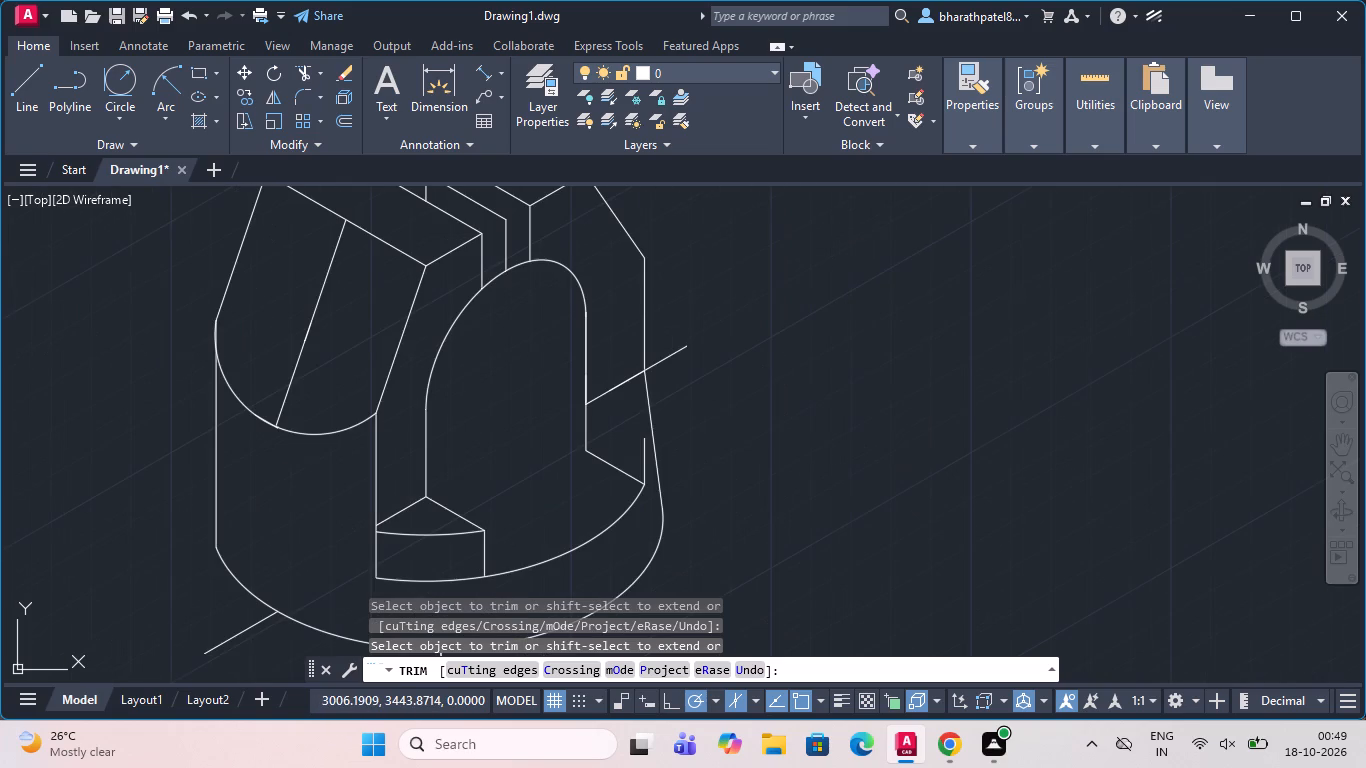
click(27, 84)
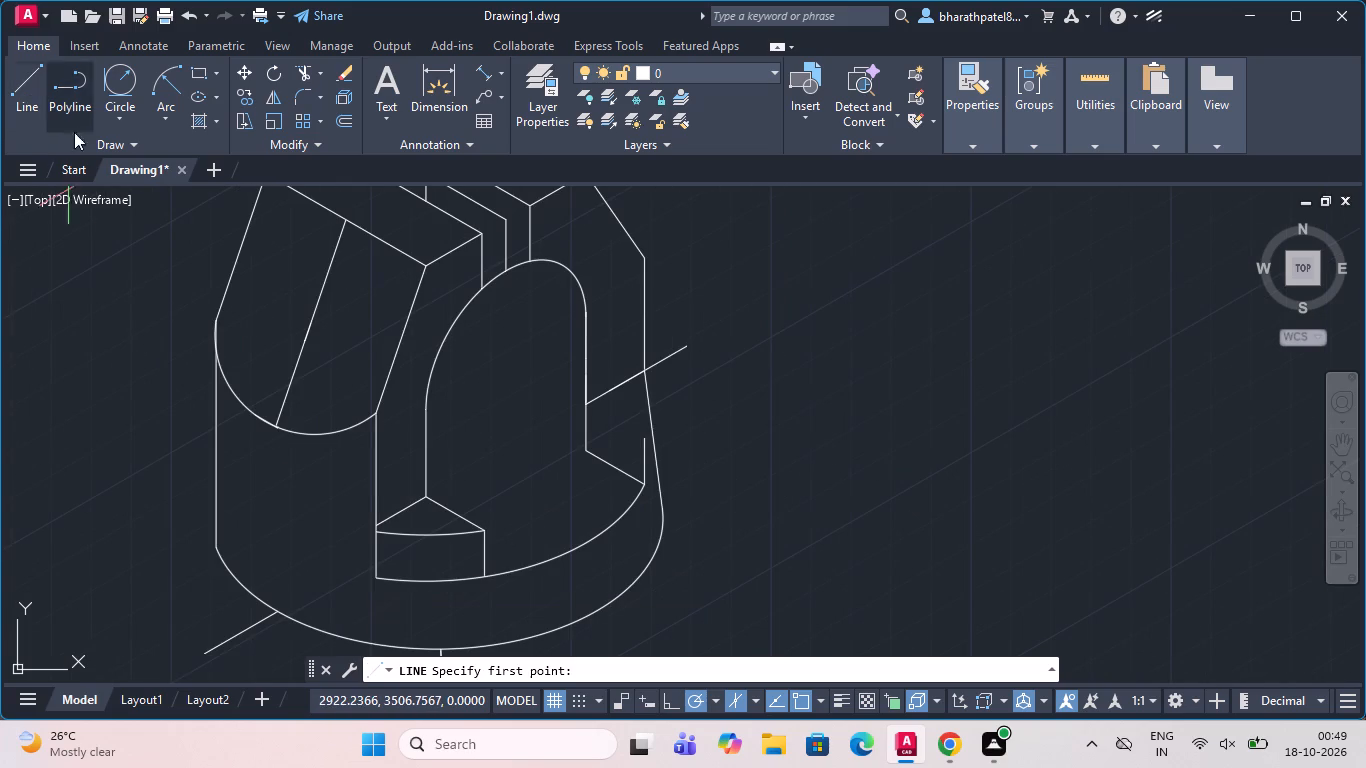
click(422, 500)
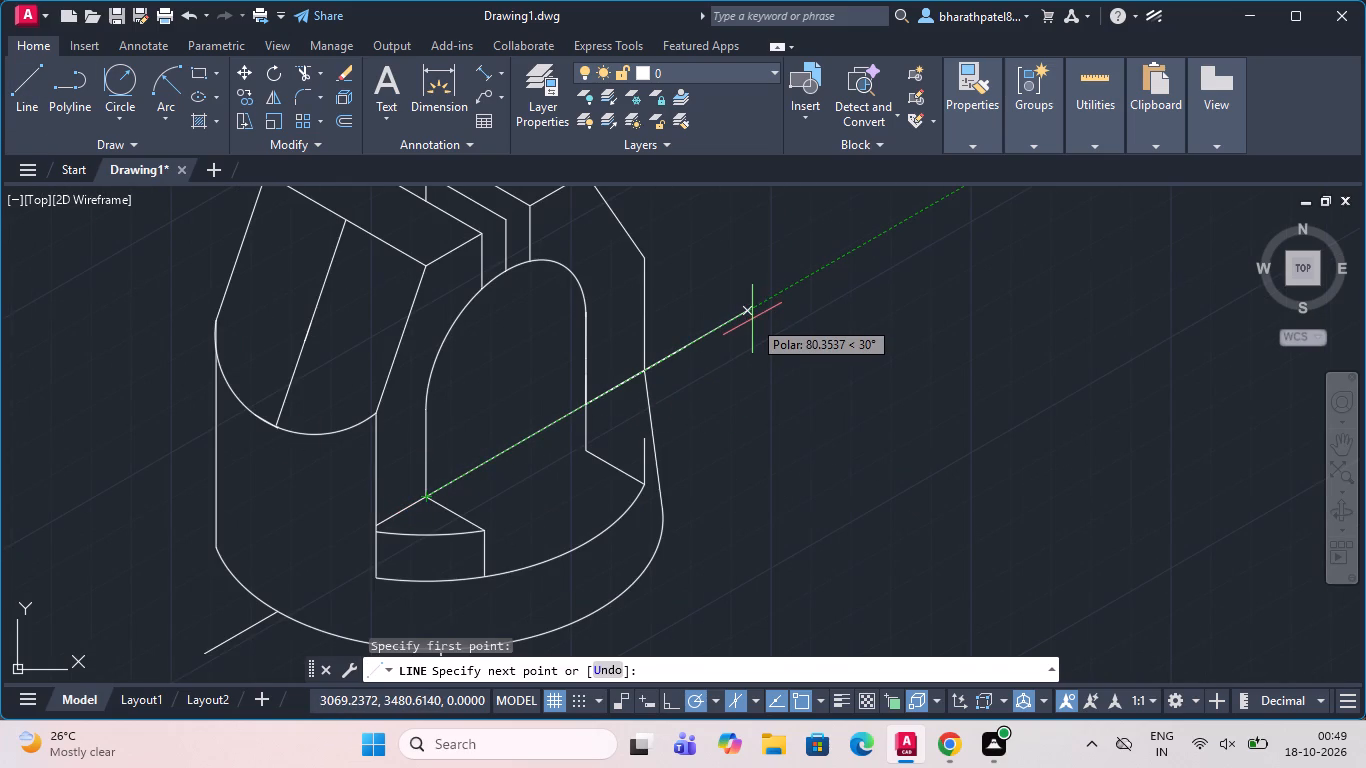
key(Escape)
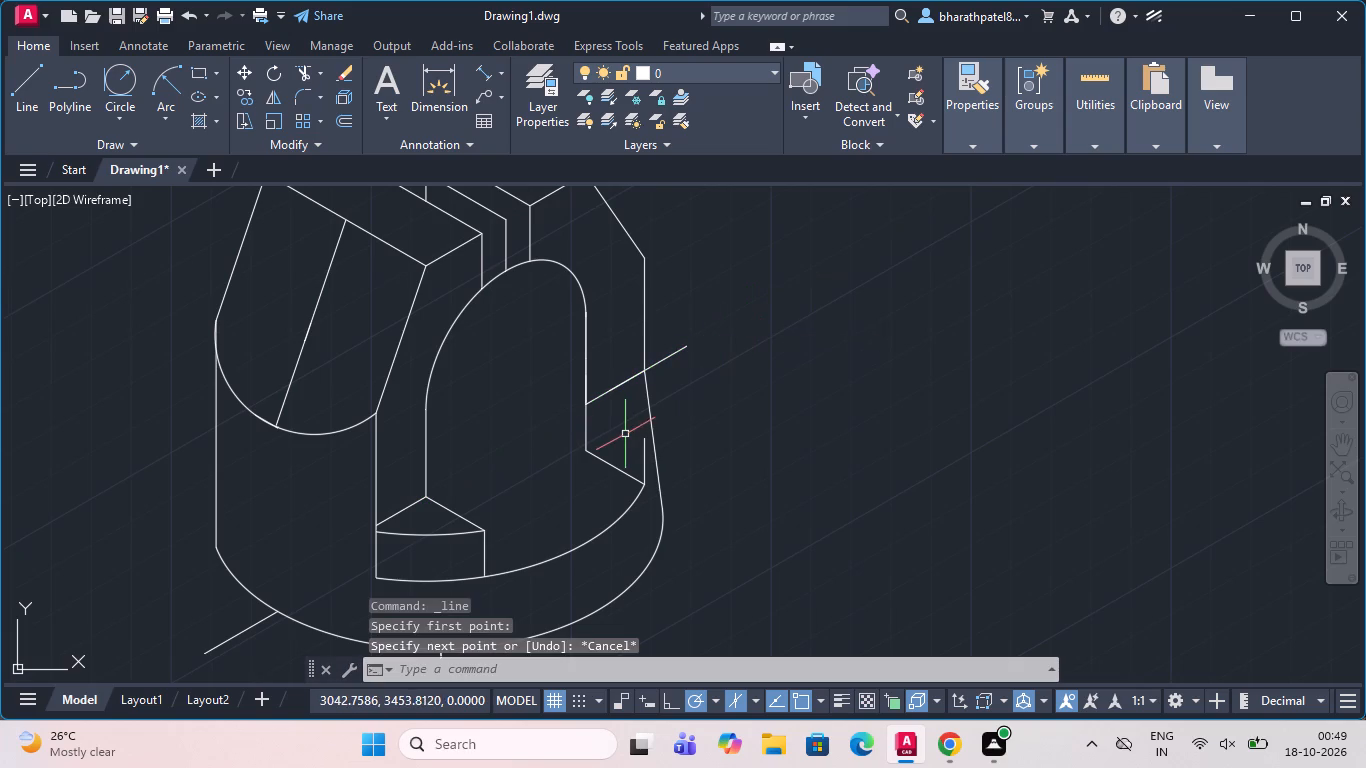
Draw a 330° line about 34 long from where the 30° line meets the slot's rear vertical edge.
drag(18, 86, 29, 91)
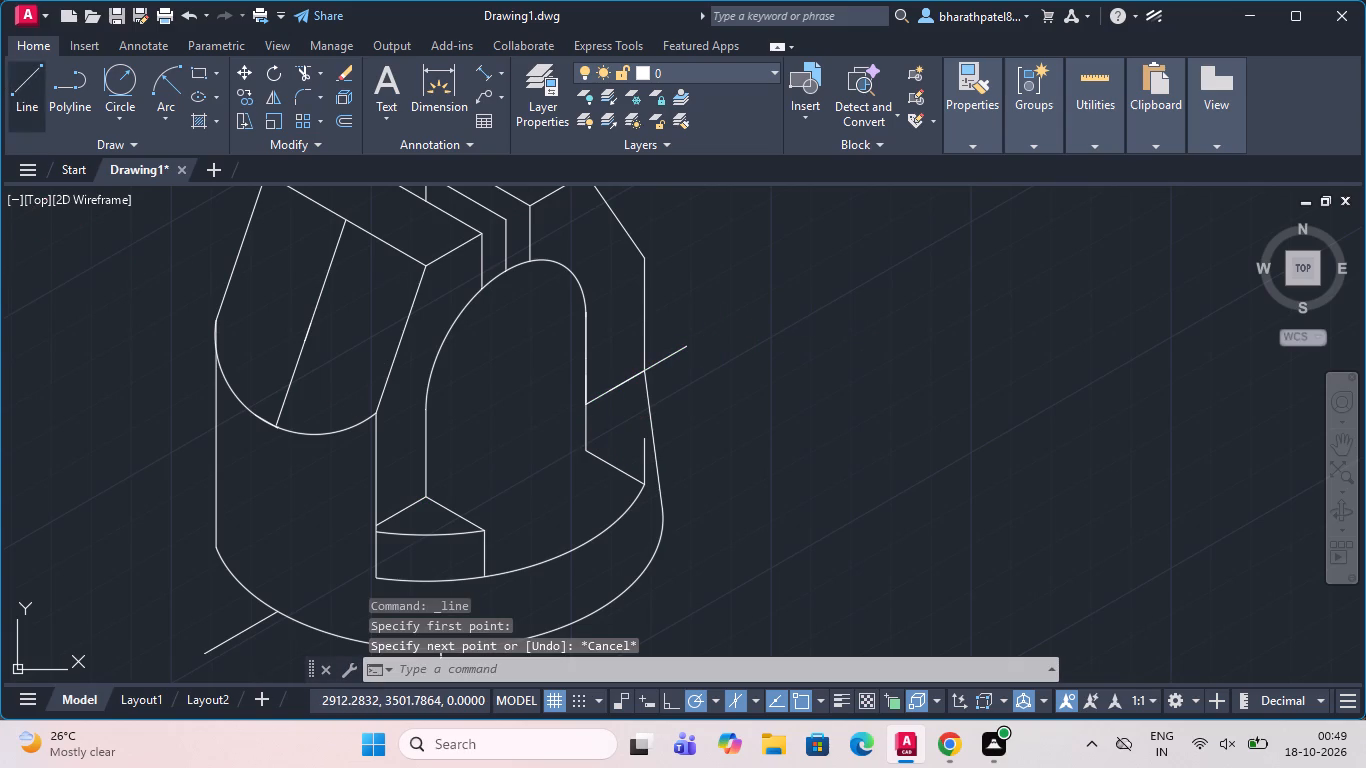
click(586, 399)
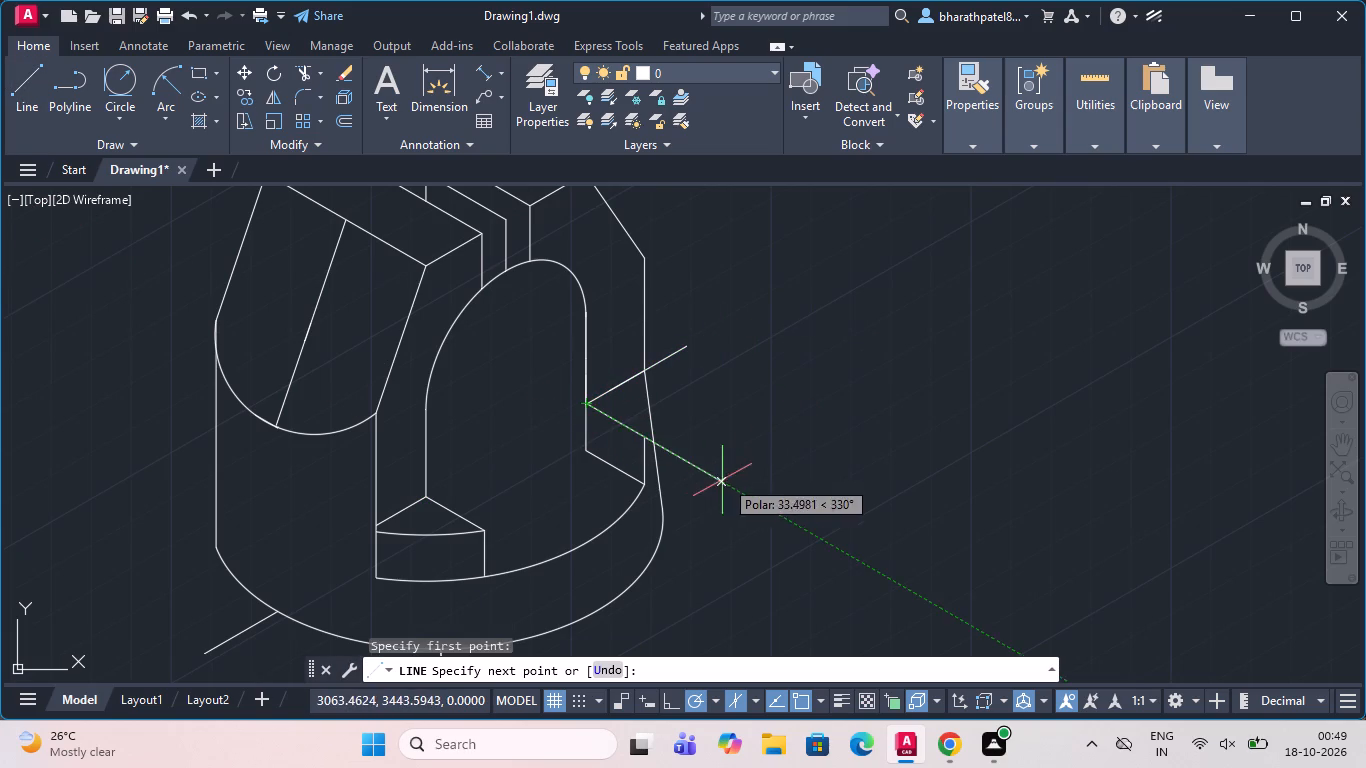
click(727, 480)
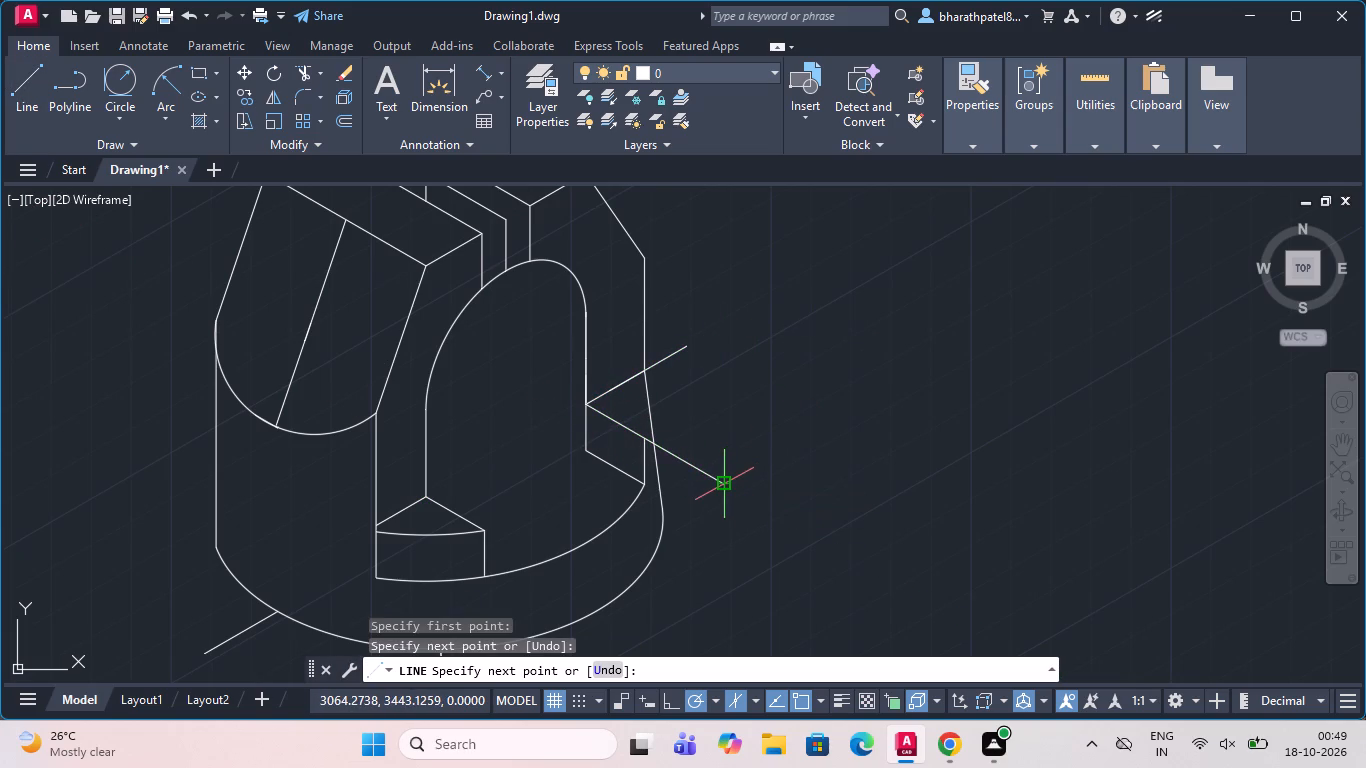
key(Escape)
Extend the rear end of the front curved base edge up to the 30° line behind the slot.
scroll(727, 481, down, 2)
scroll(716, 415, up, 3)
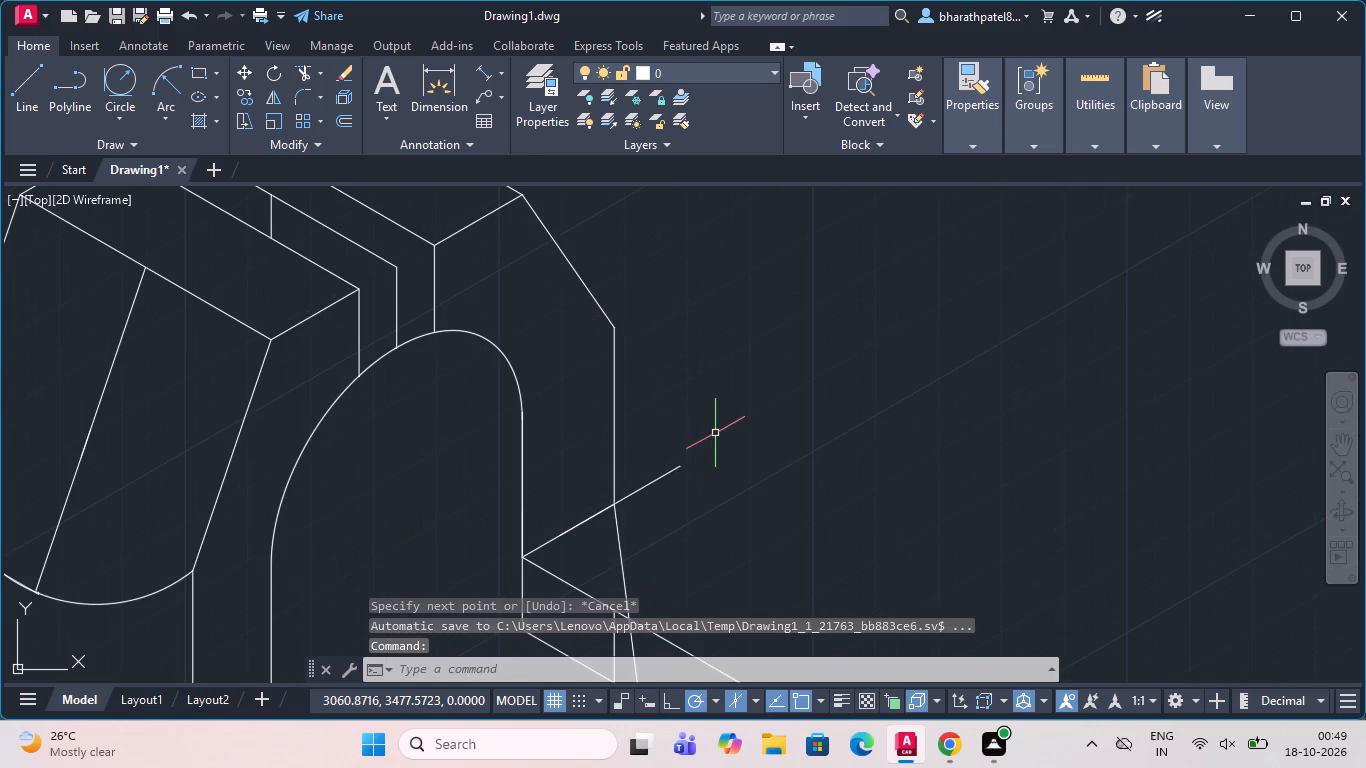
scroll(713, 441, down, 2)
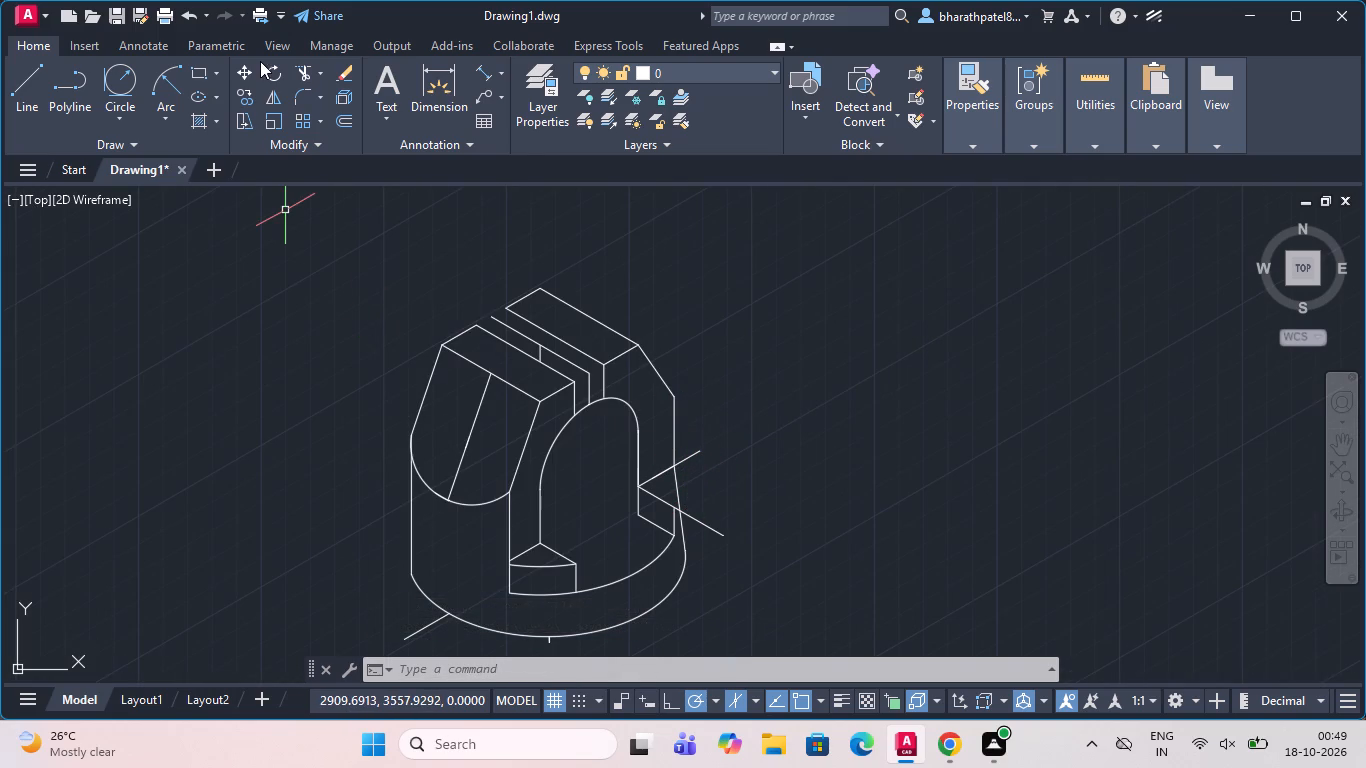
click(321, 64)
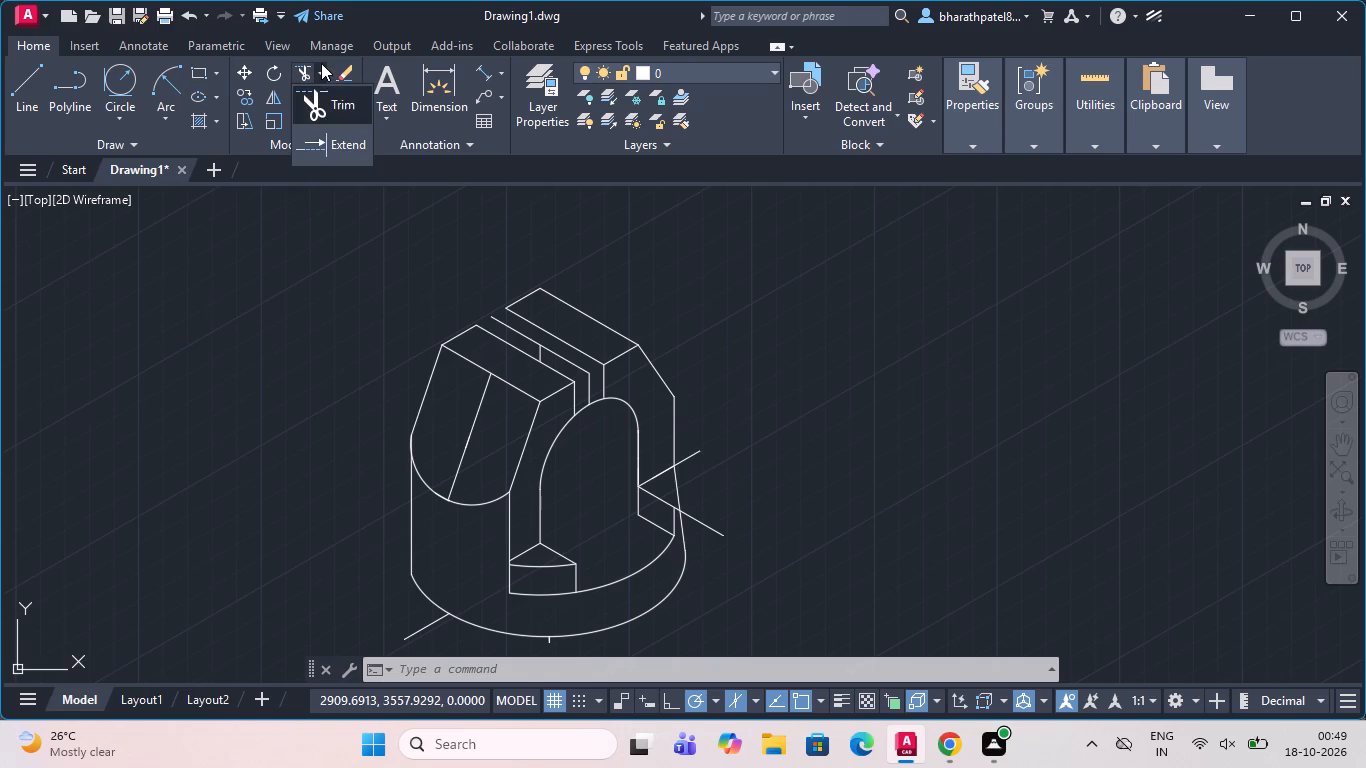
click(321, 143)
scroll(655, 475, up, 3)
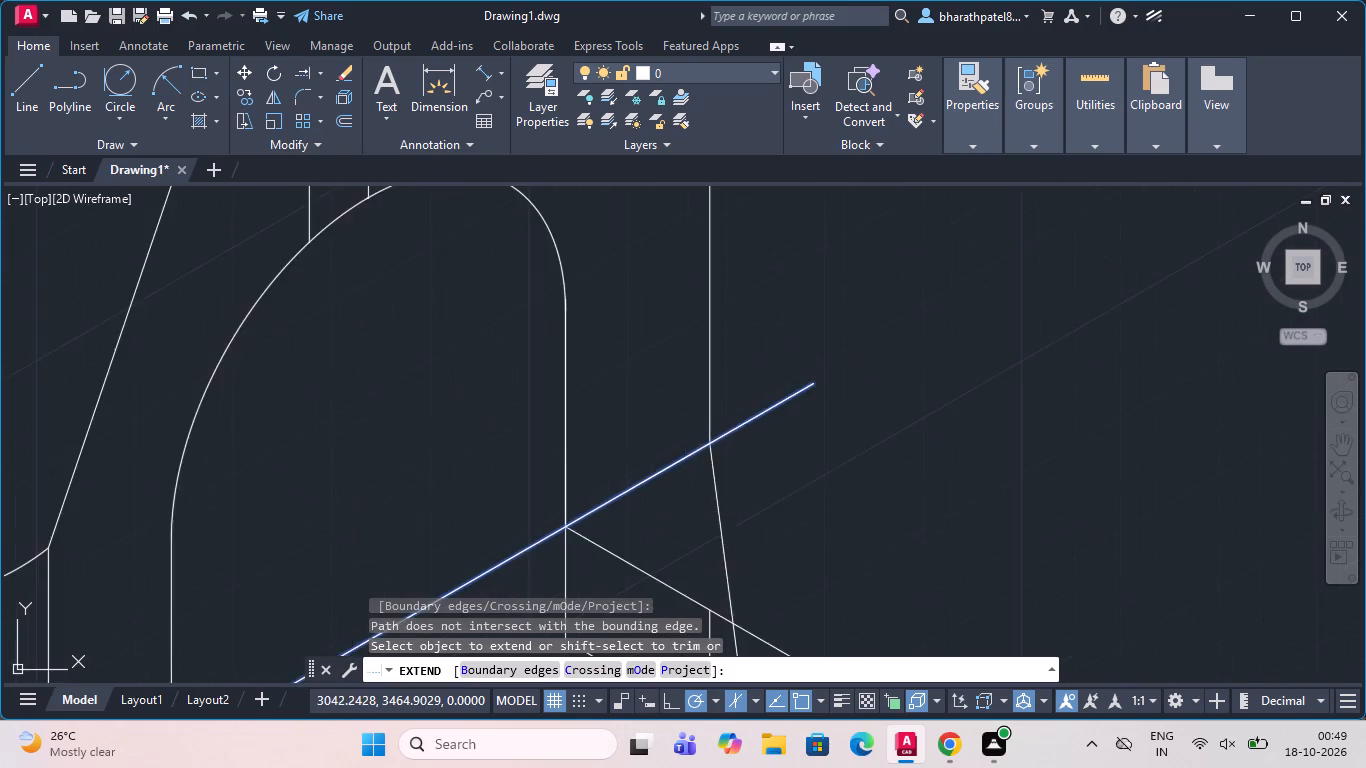
scroll(656, 476, down, 2)
click(668, 587)
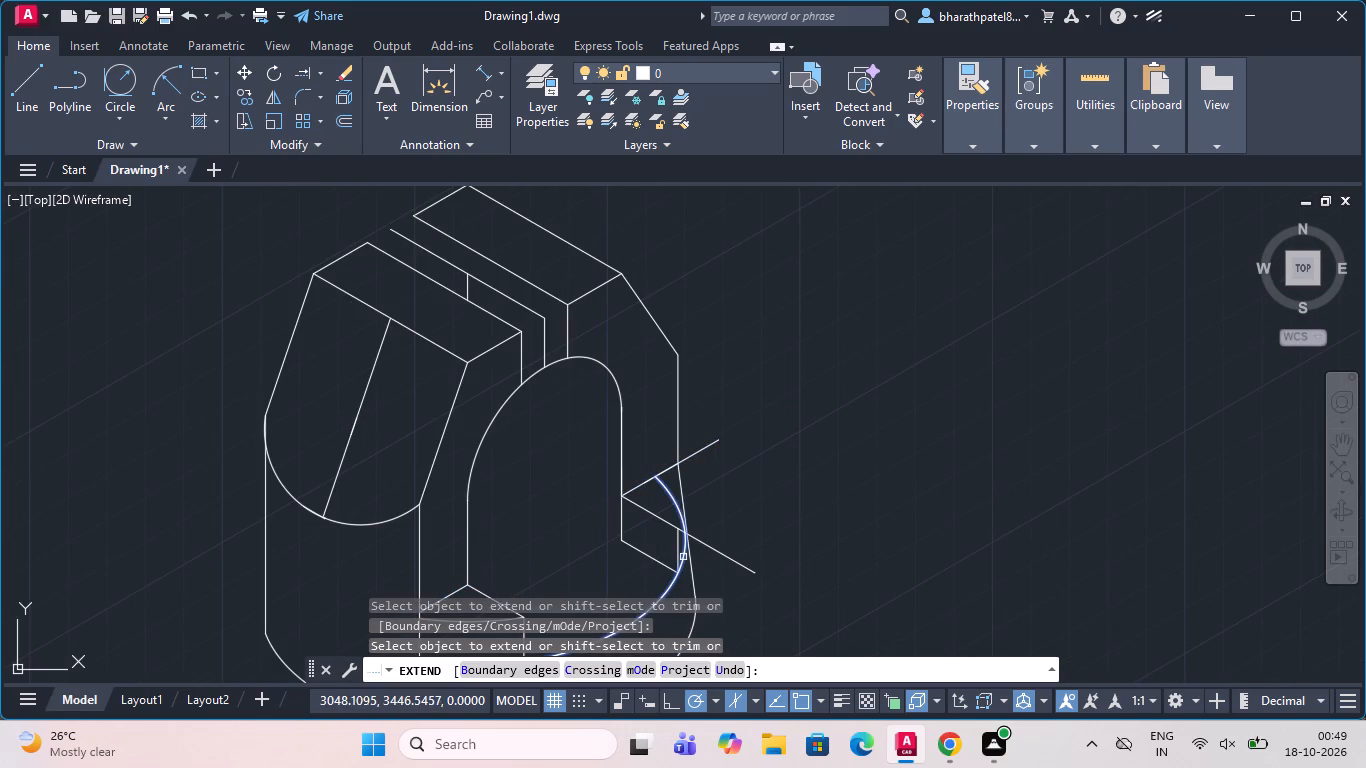
click(685, 555)
scroll(717, 456, down, 1)
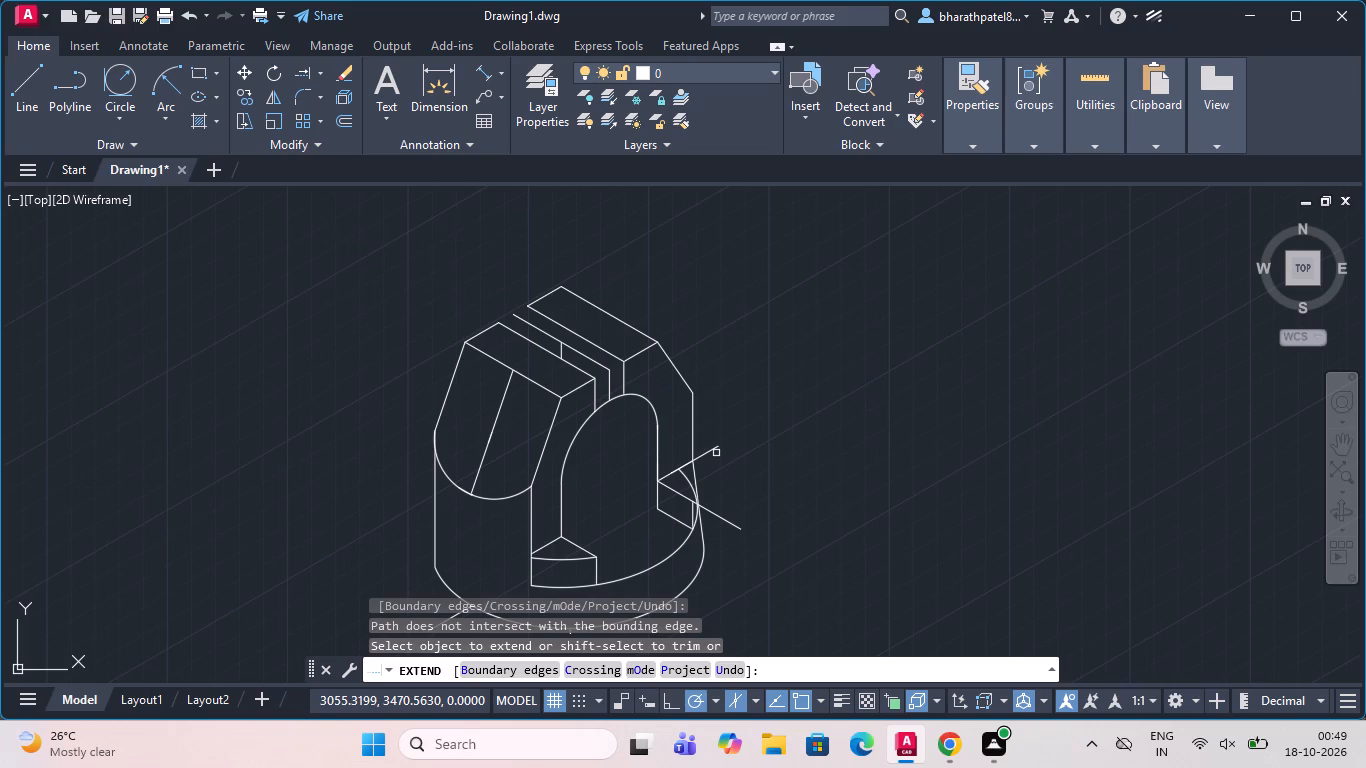
scroll(711, 456, down, 1)
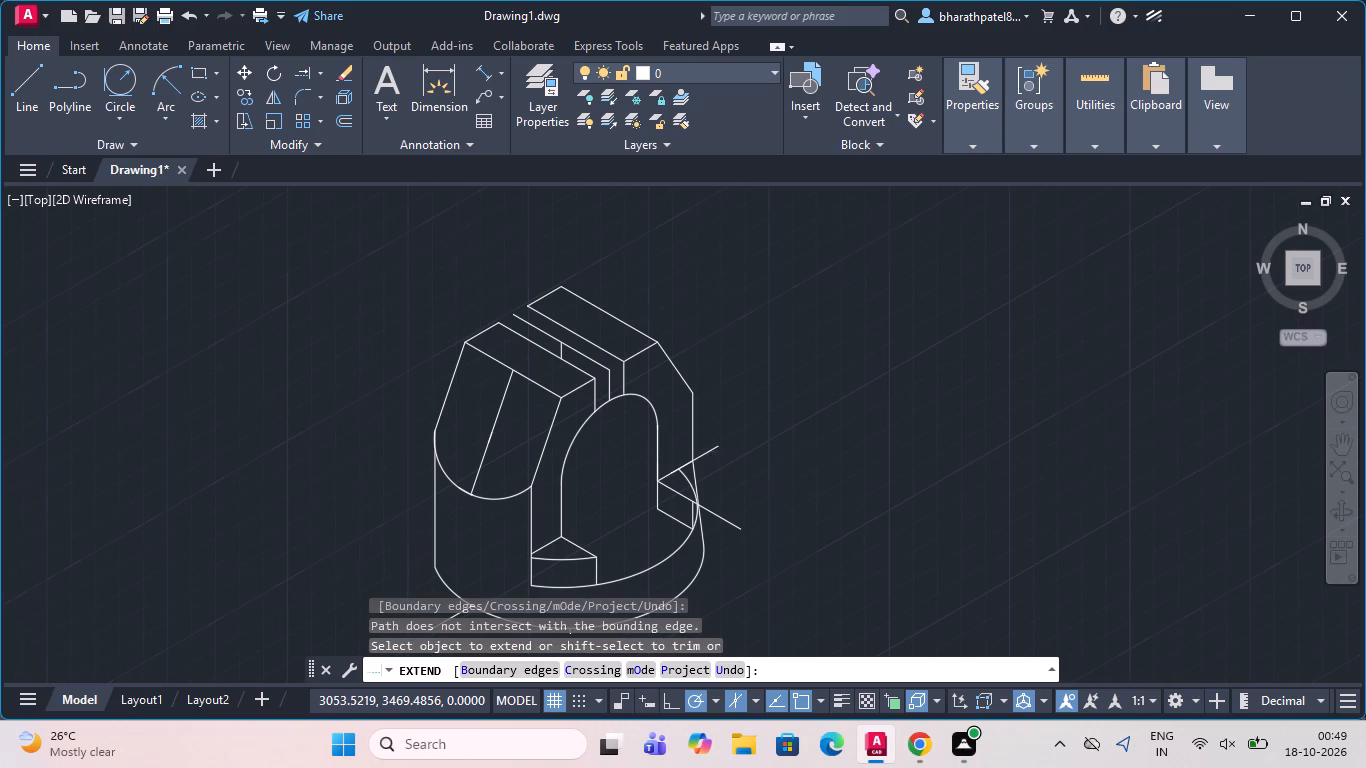
scroll(689, 498, up, 2)
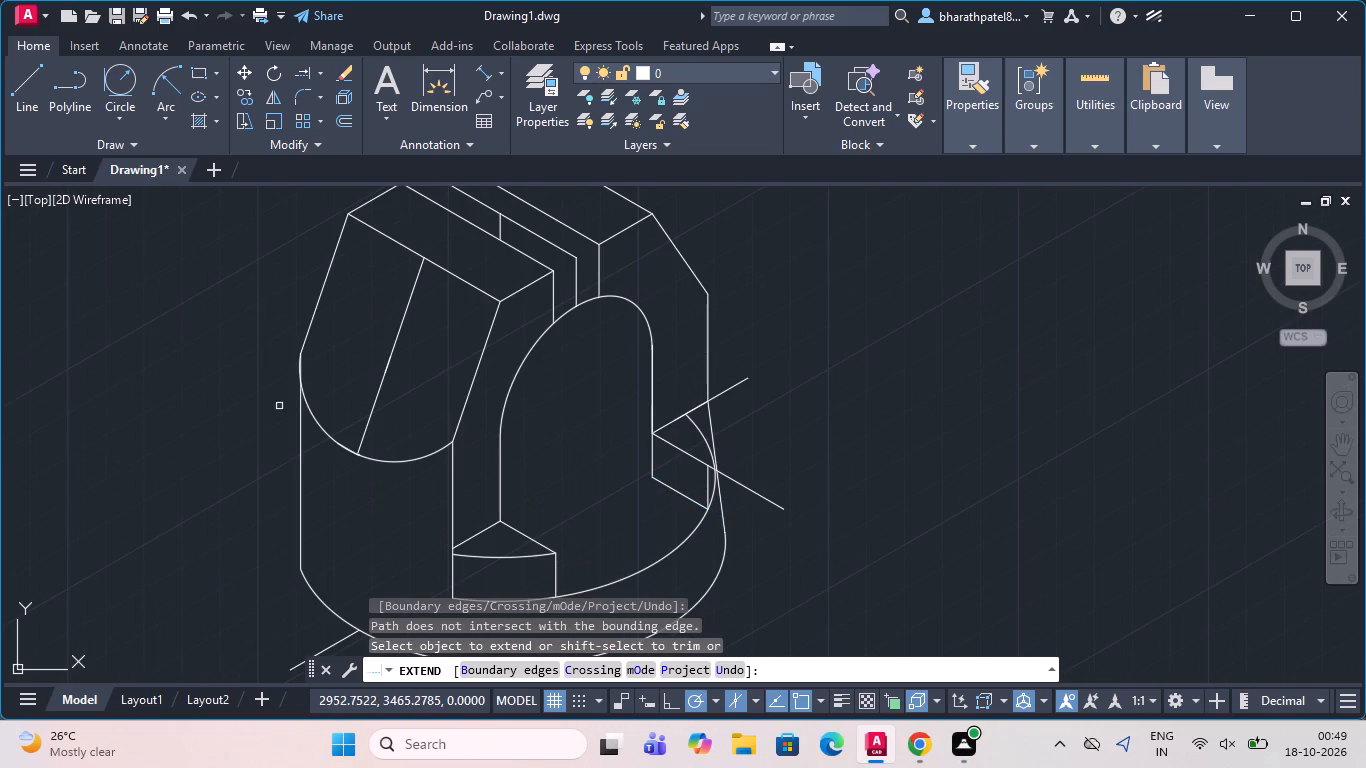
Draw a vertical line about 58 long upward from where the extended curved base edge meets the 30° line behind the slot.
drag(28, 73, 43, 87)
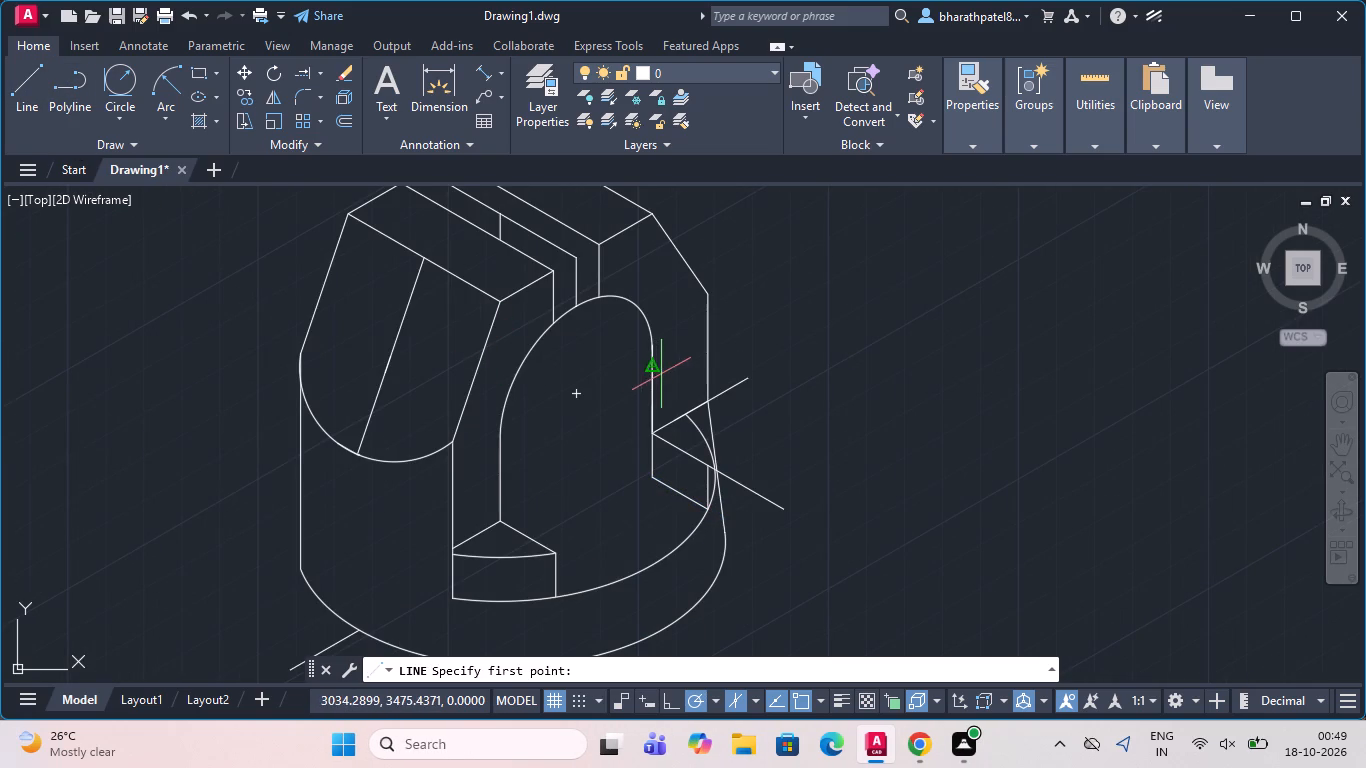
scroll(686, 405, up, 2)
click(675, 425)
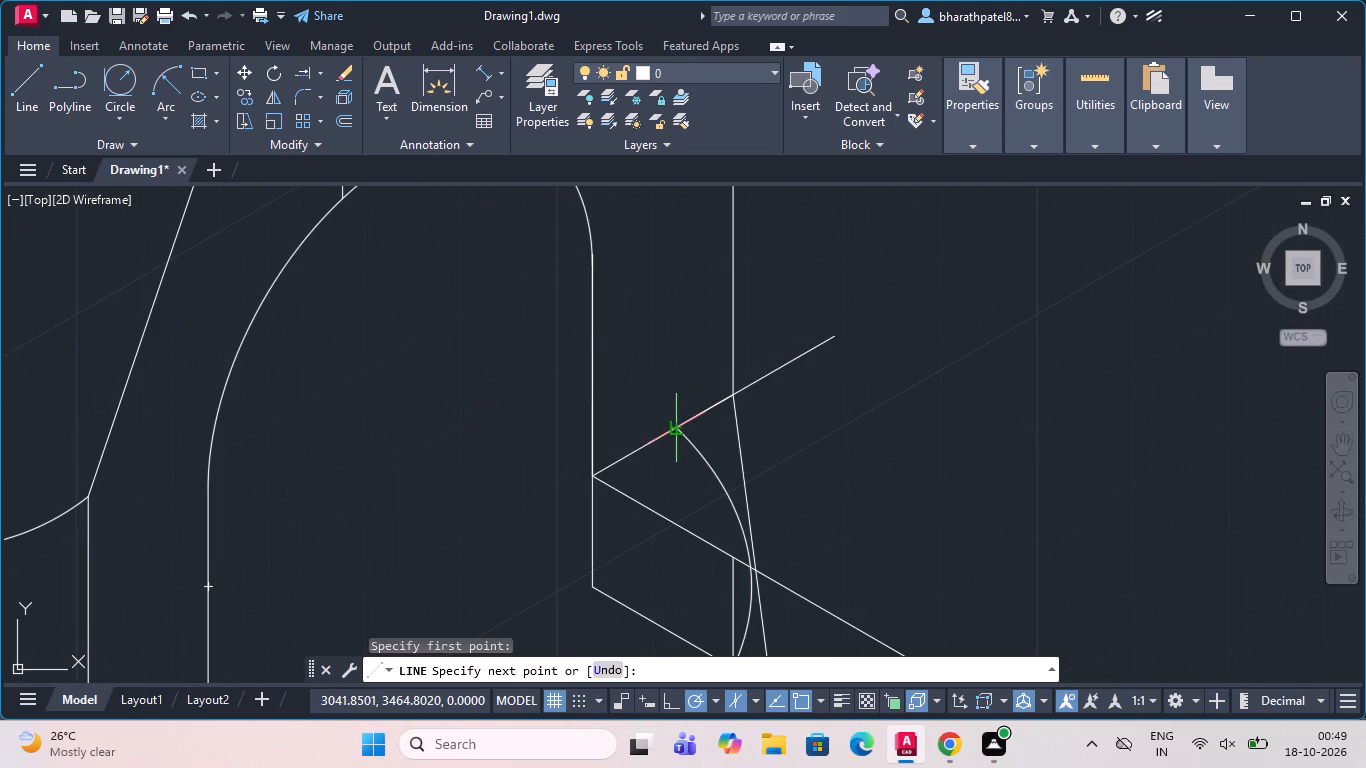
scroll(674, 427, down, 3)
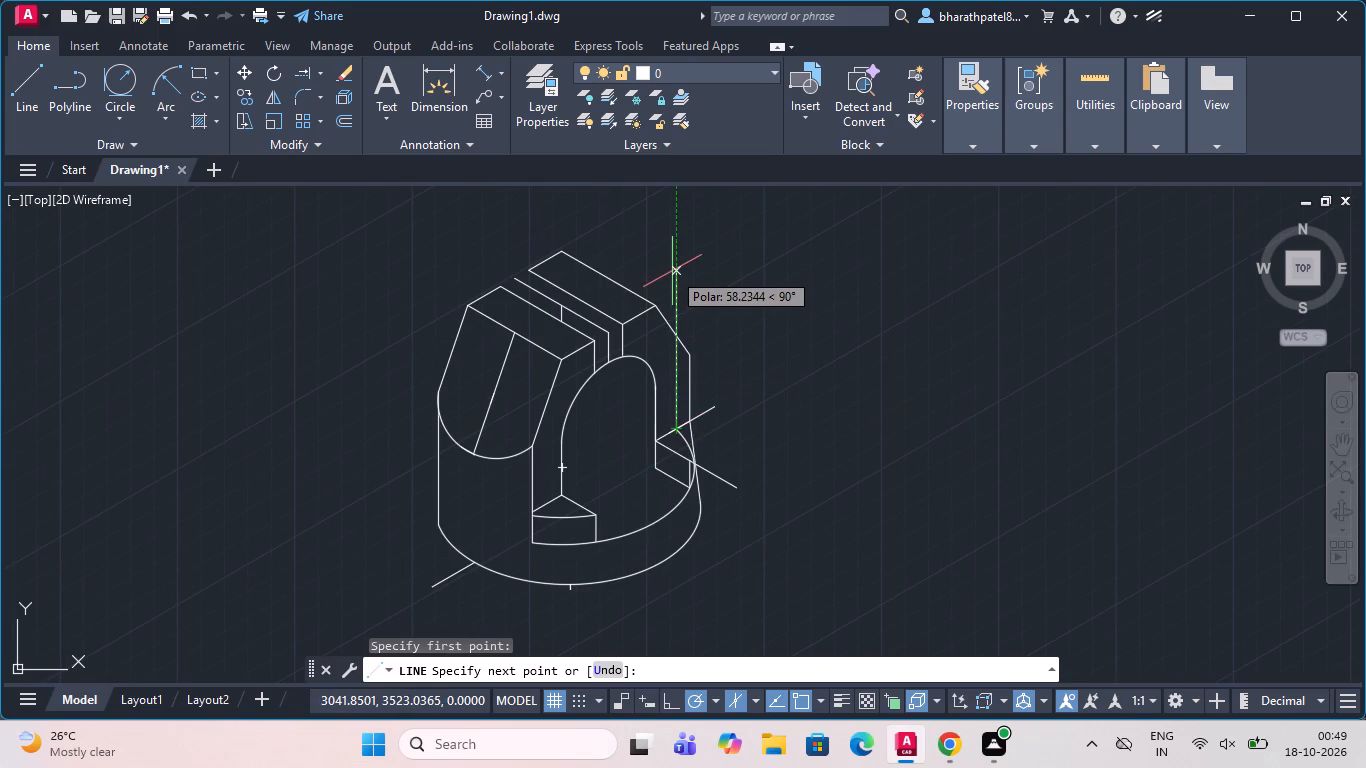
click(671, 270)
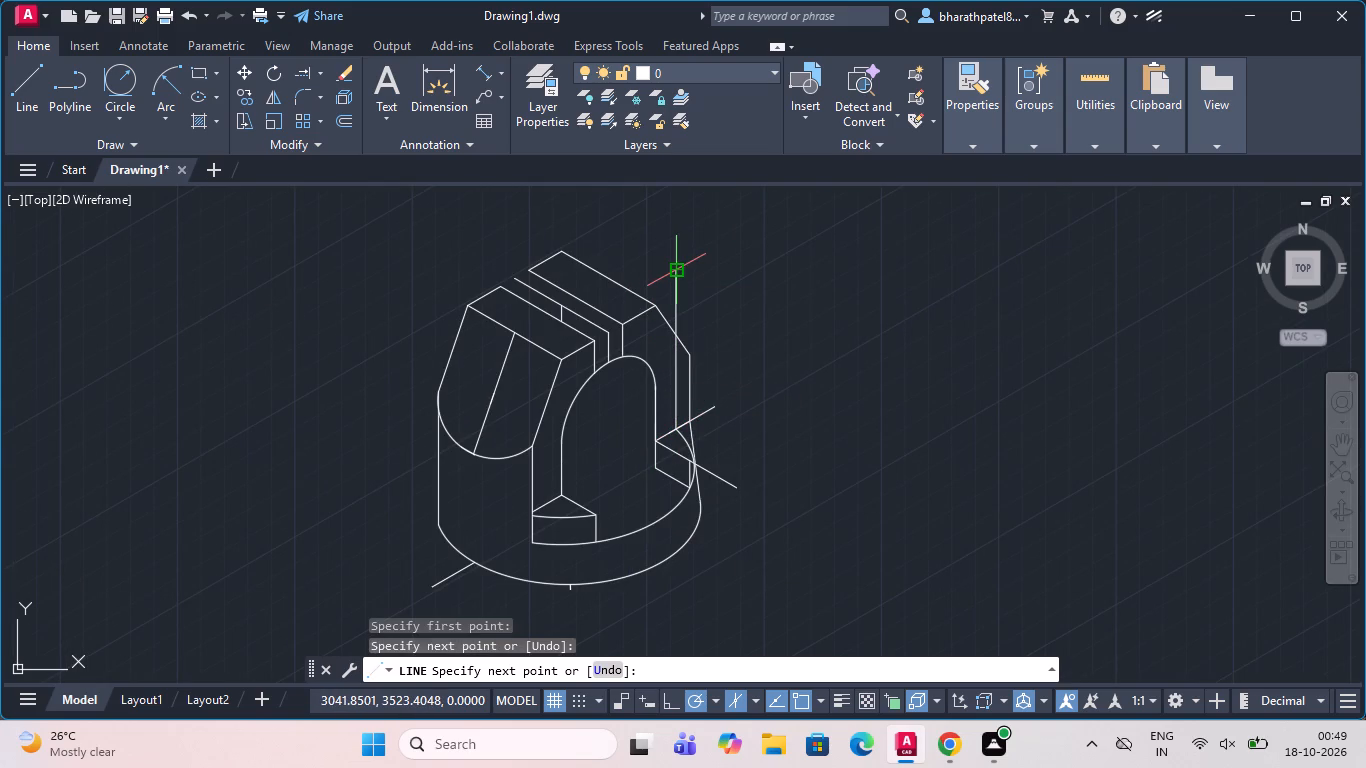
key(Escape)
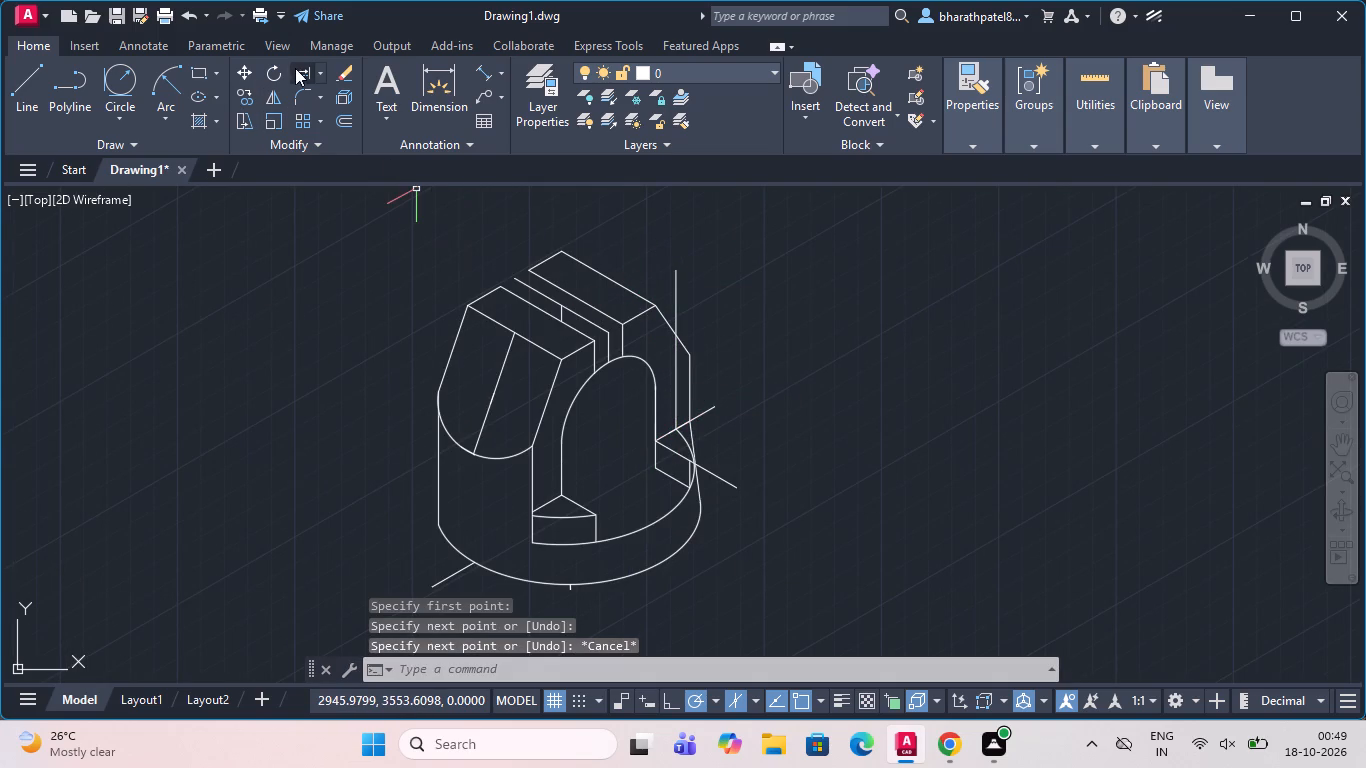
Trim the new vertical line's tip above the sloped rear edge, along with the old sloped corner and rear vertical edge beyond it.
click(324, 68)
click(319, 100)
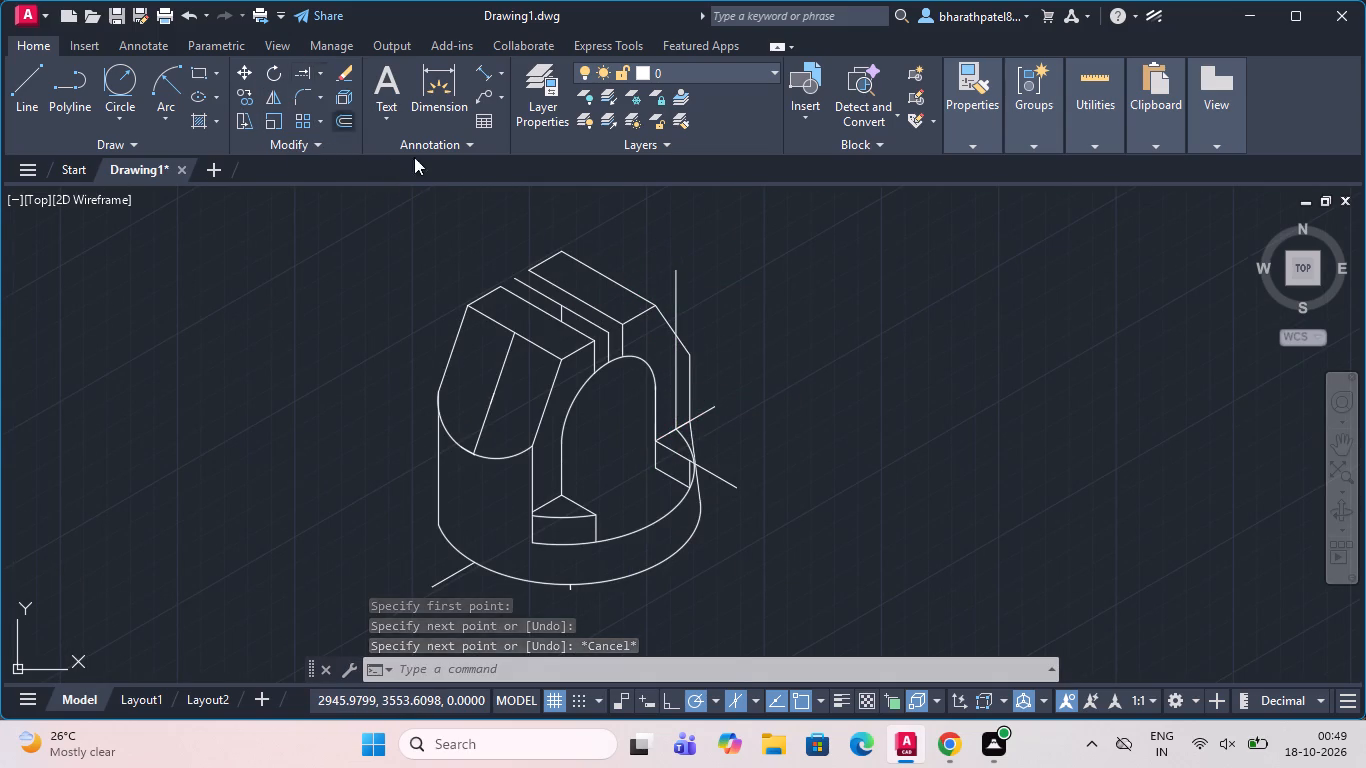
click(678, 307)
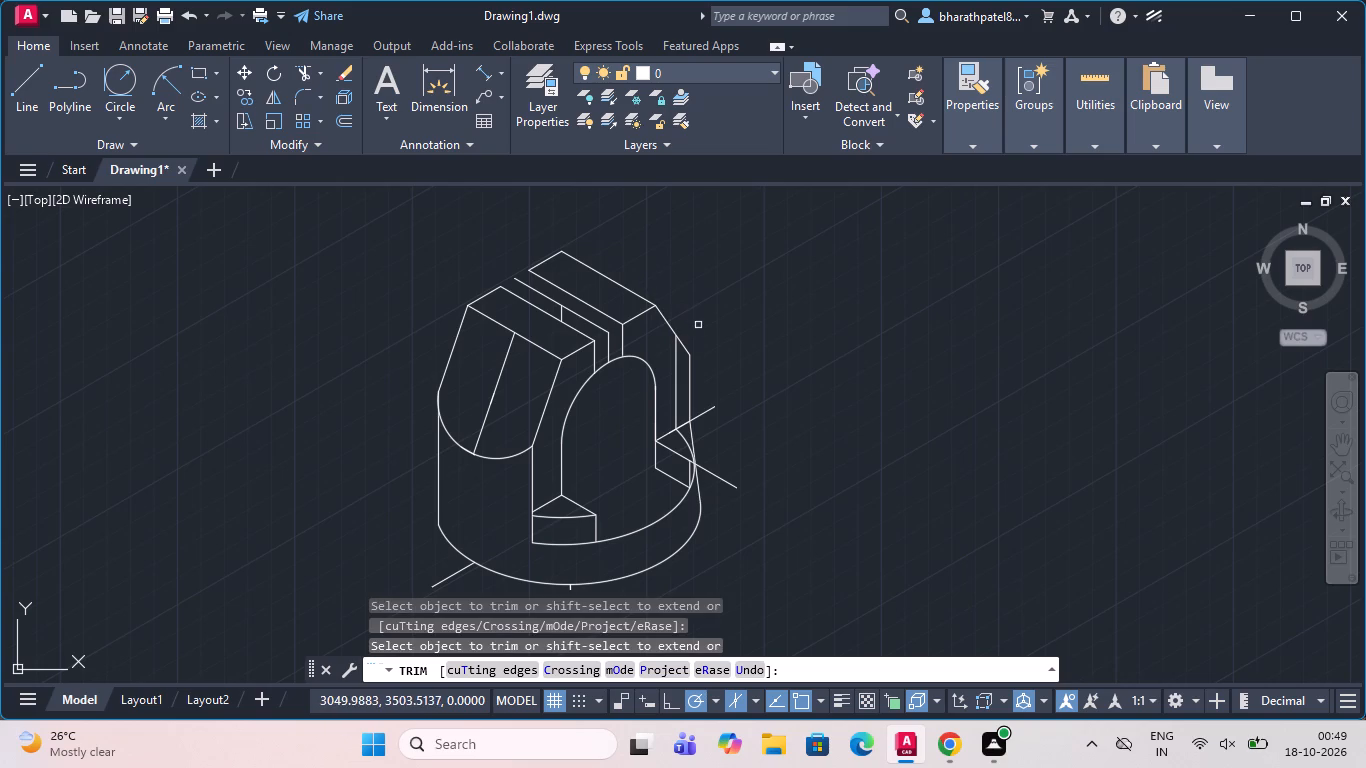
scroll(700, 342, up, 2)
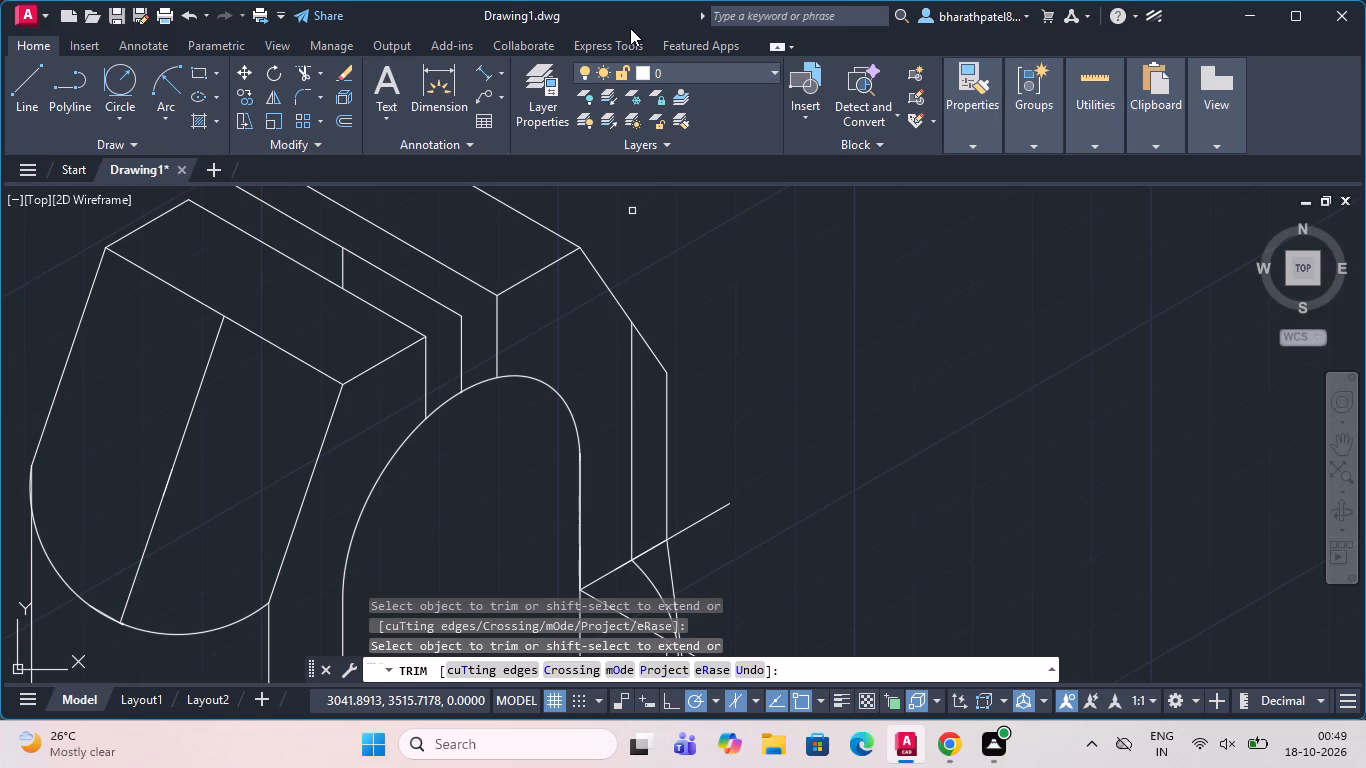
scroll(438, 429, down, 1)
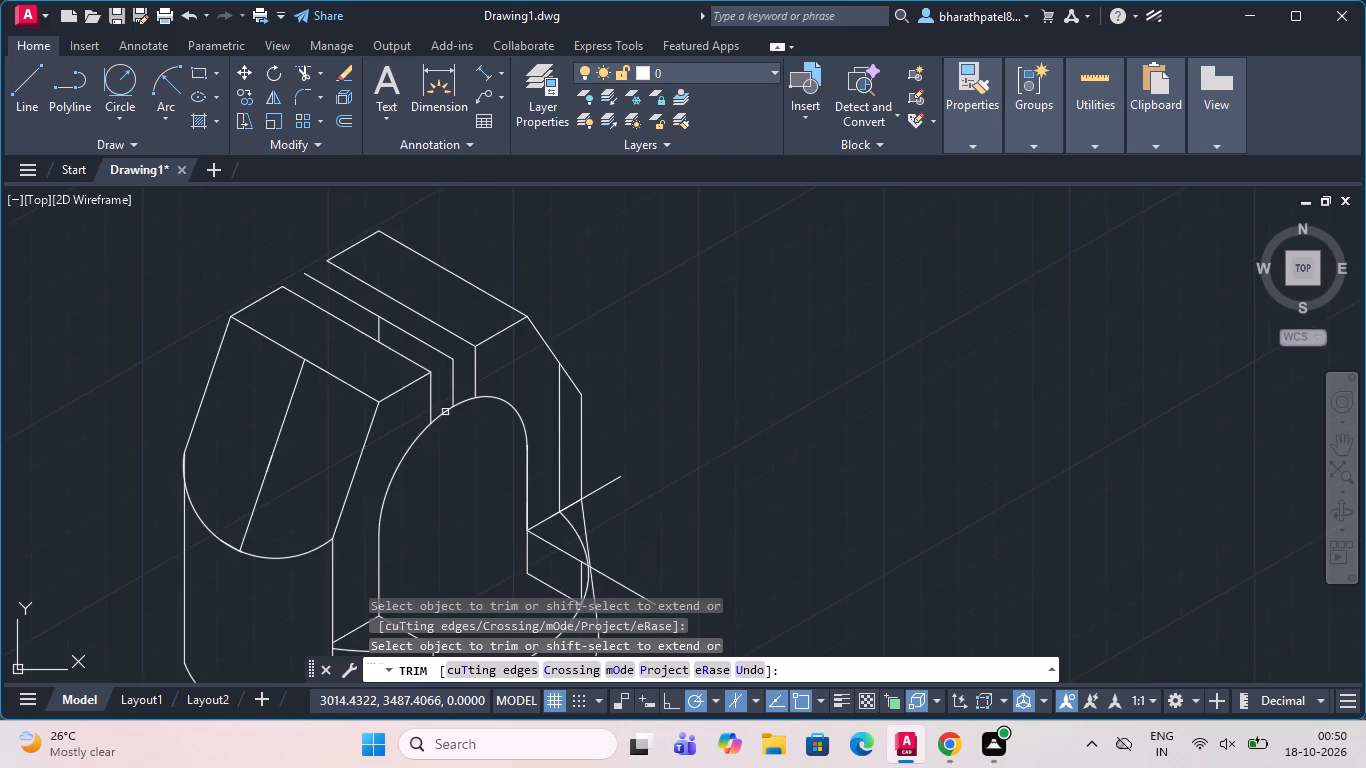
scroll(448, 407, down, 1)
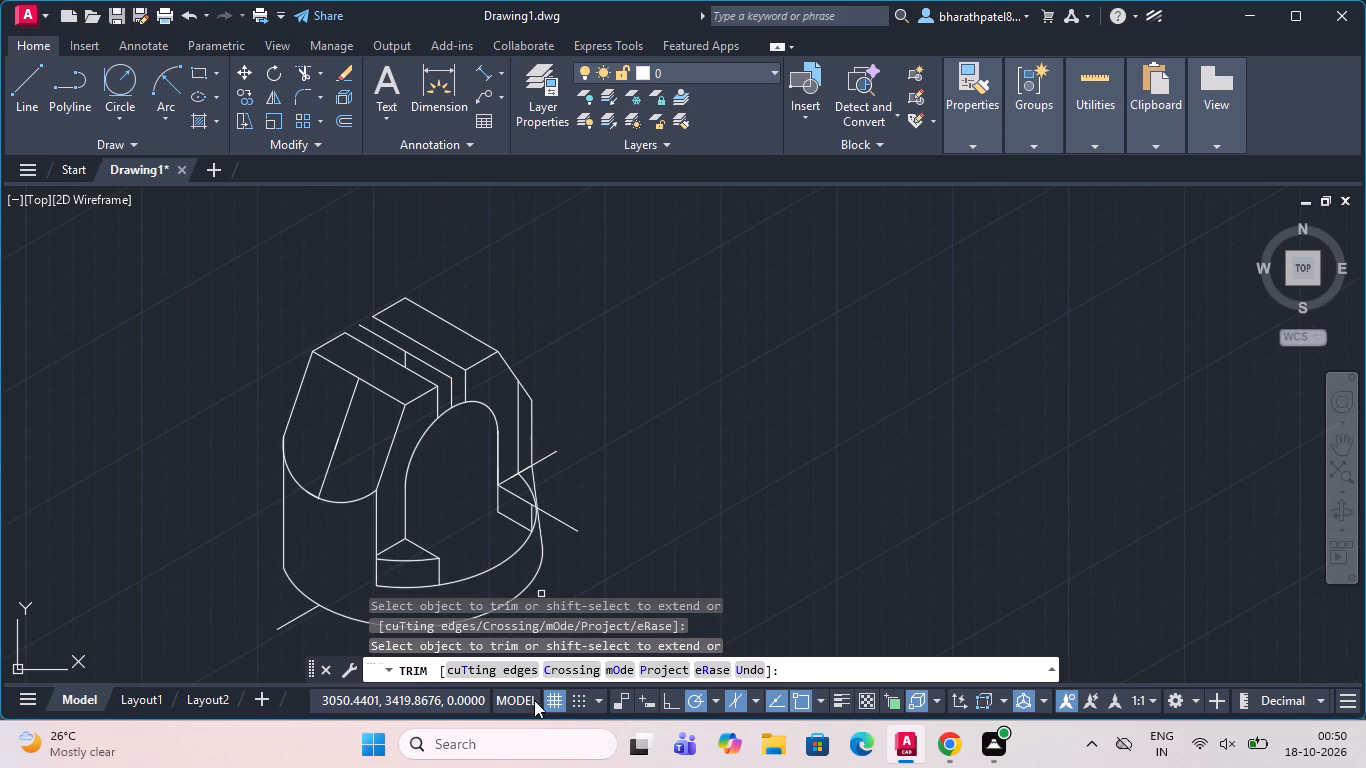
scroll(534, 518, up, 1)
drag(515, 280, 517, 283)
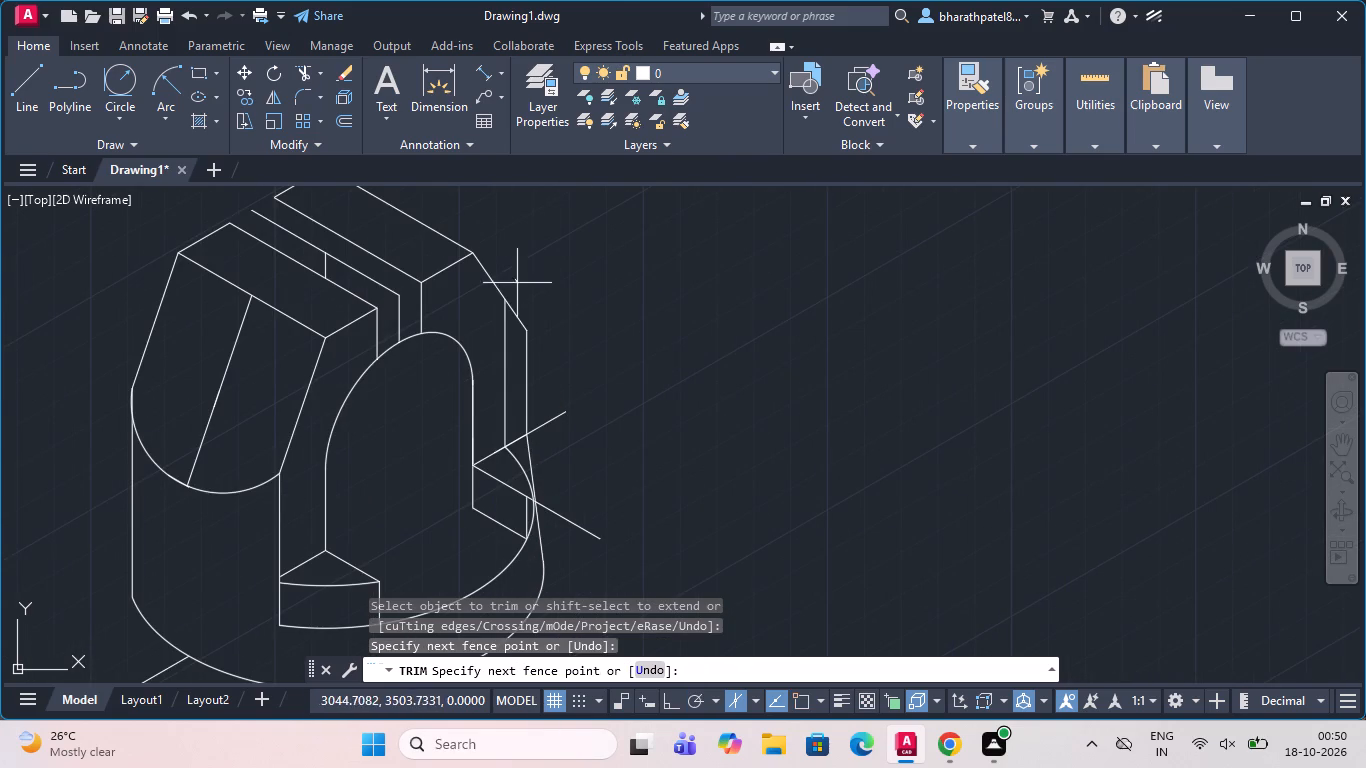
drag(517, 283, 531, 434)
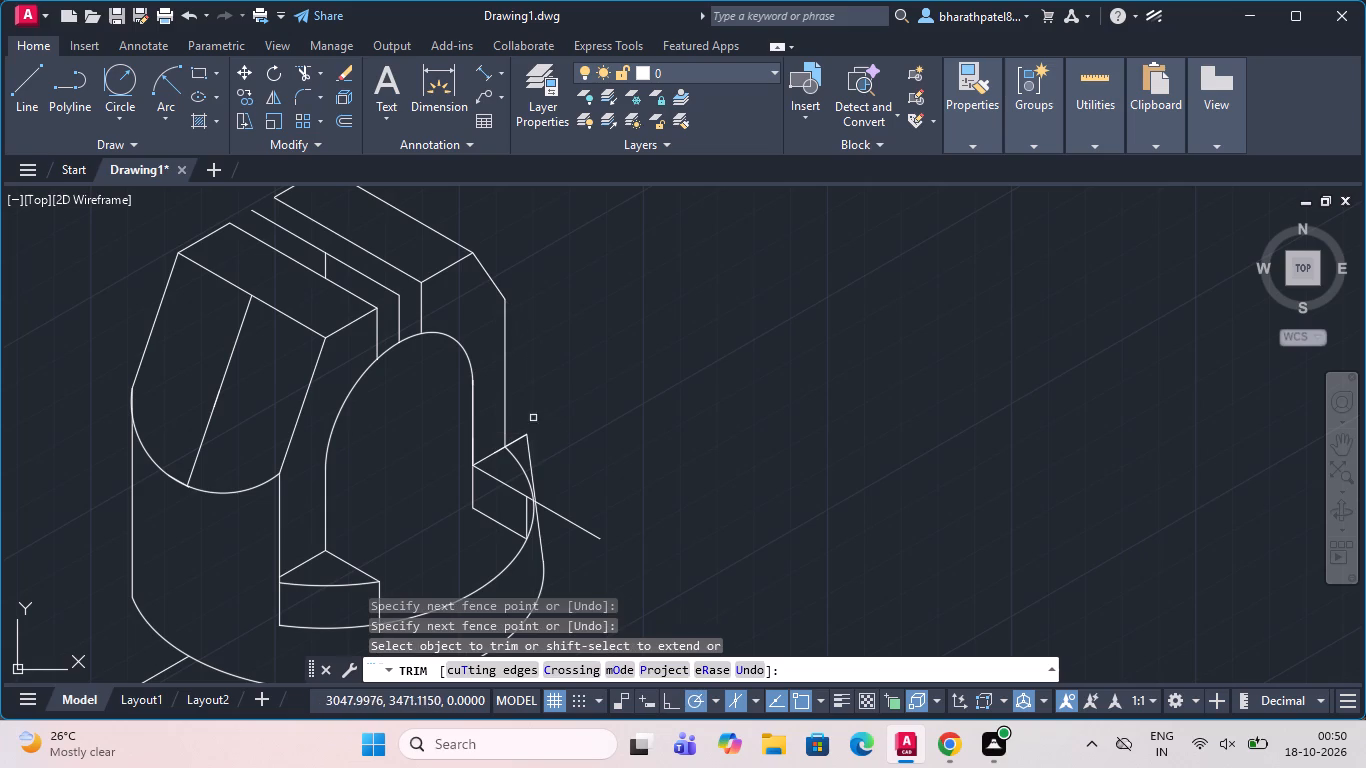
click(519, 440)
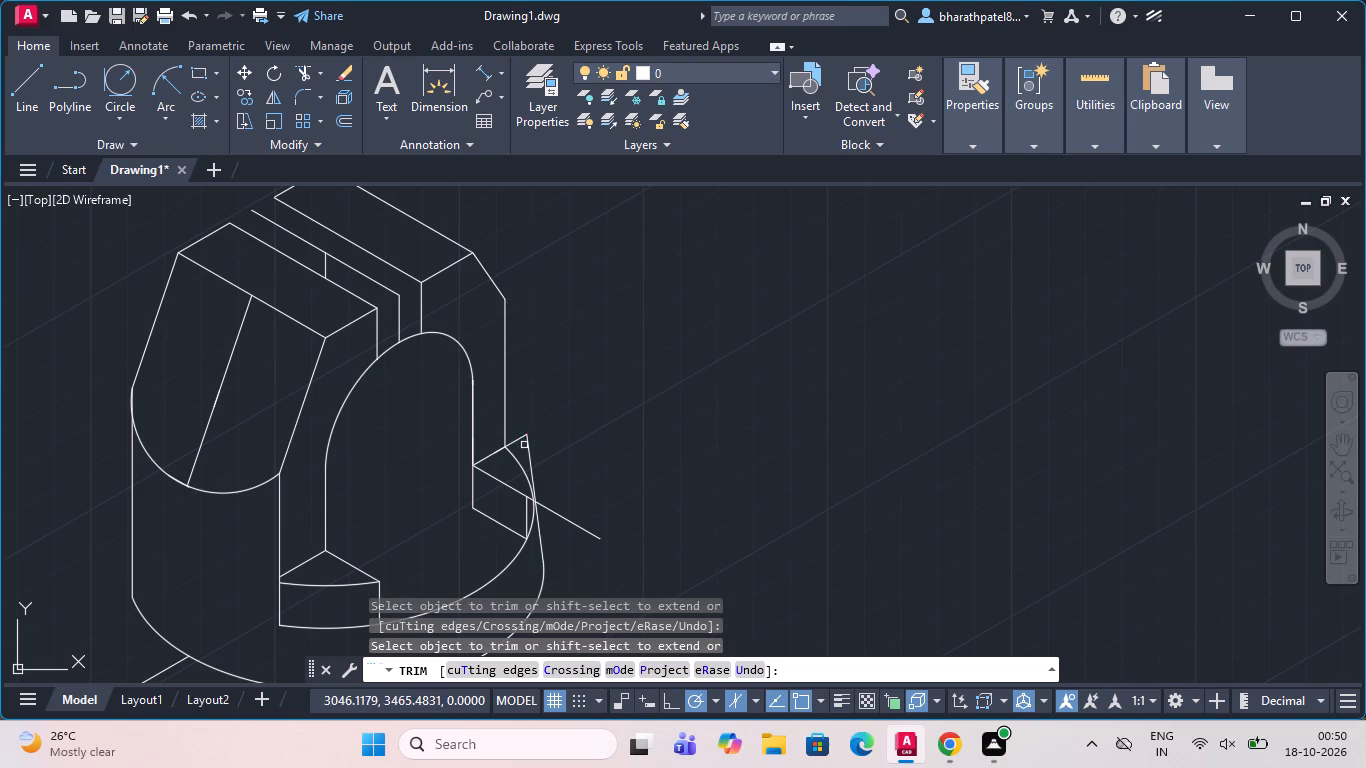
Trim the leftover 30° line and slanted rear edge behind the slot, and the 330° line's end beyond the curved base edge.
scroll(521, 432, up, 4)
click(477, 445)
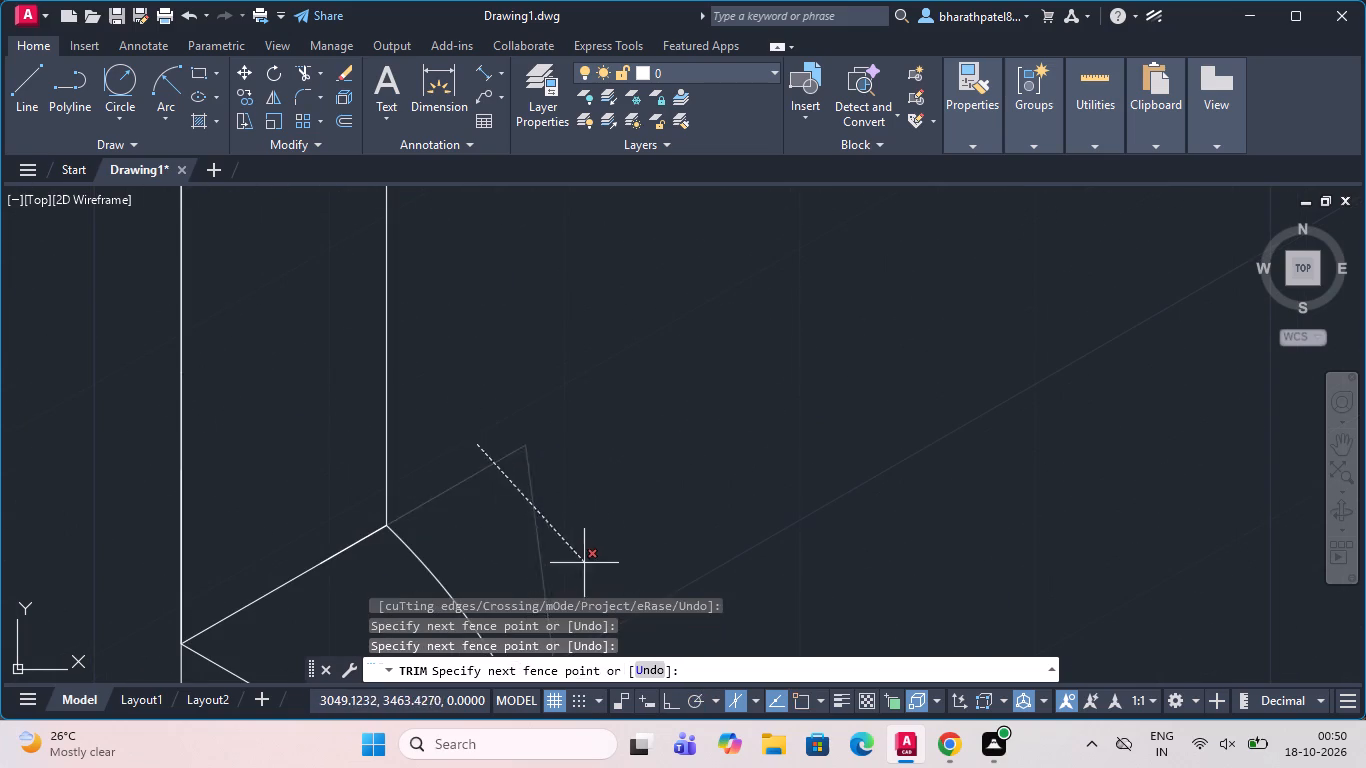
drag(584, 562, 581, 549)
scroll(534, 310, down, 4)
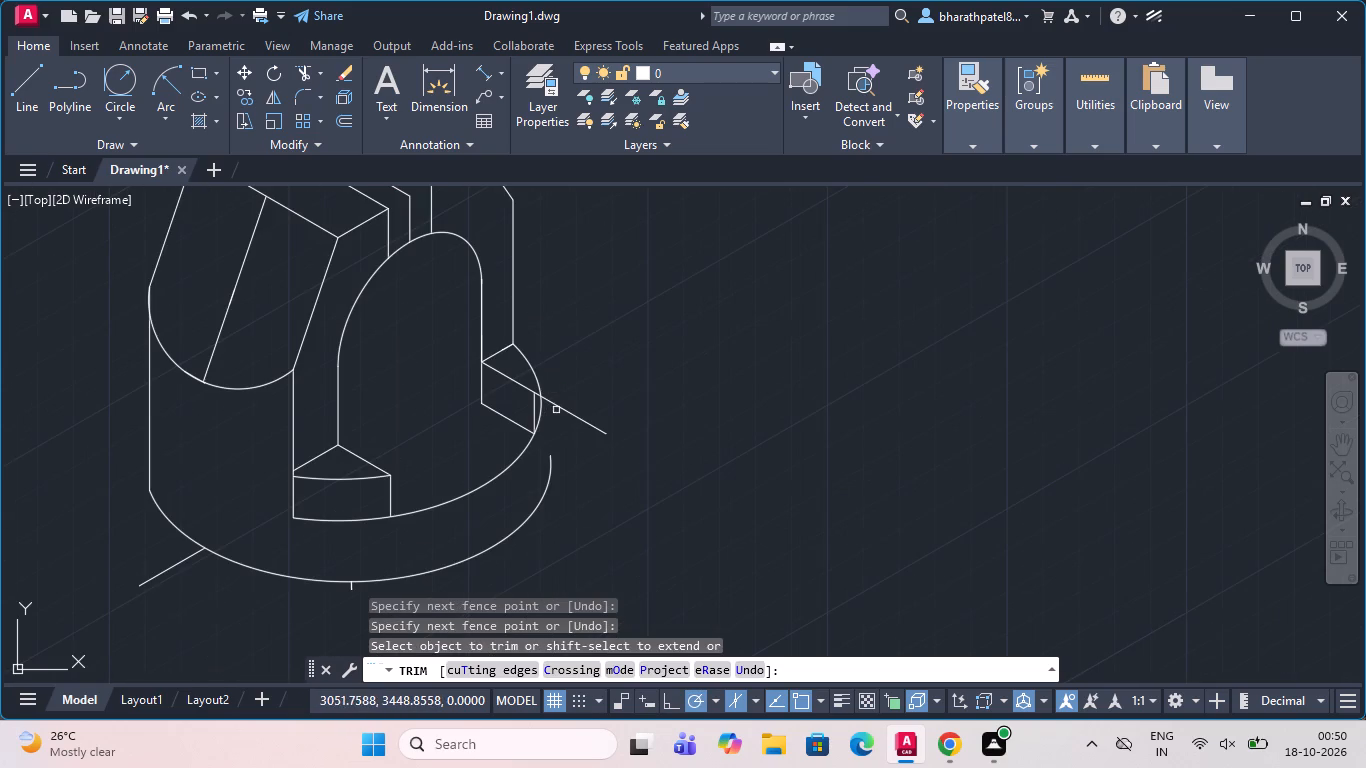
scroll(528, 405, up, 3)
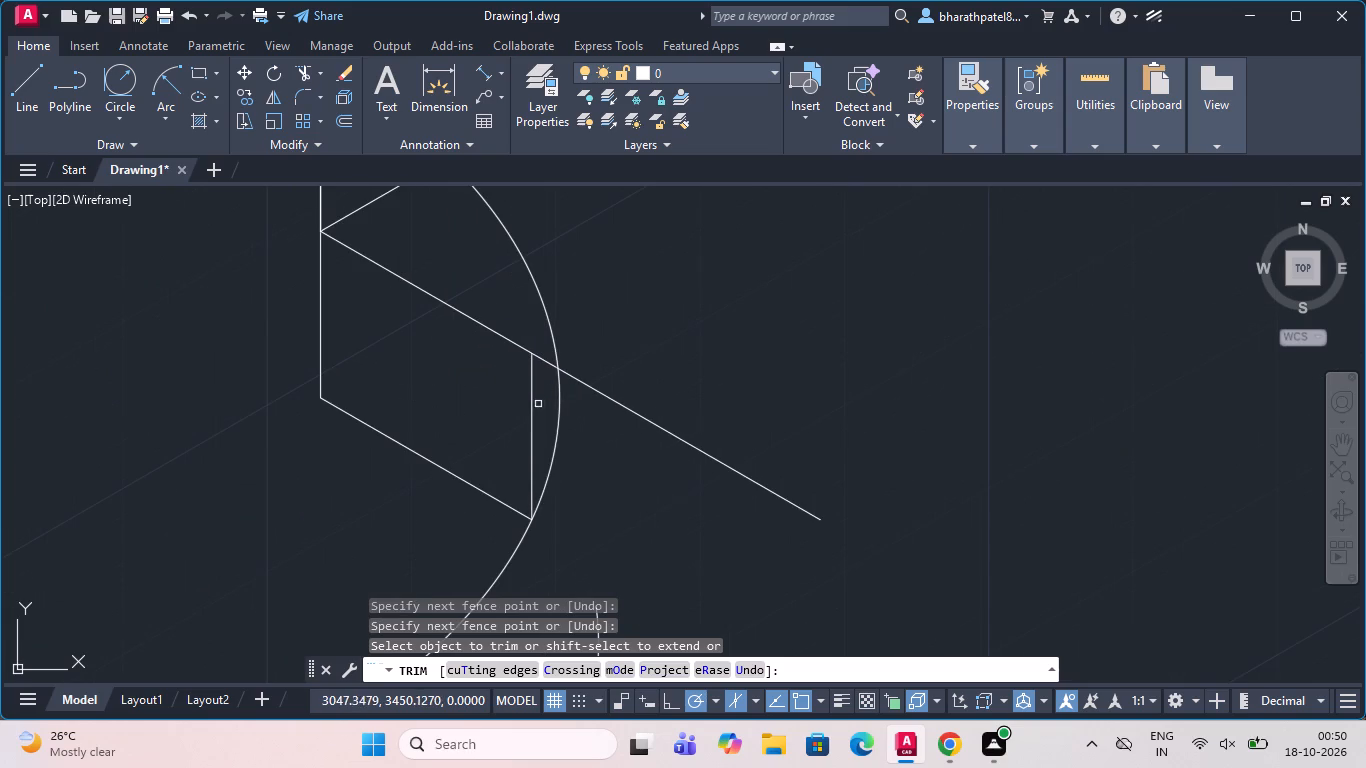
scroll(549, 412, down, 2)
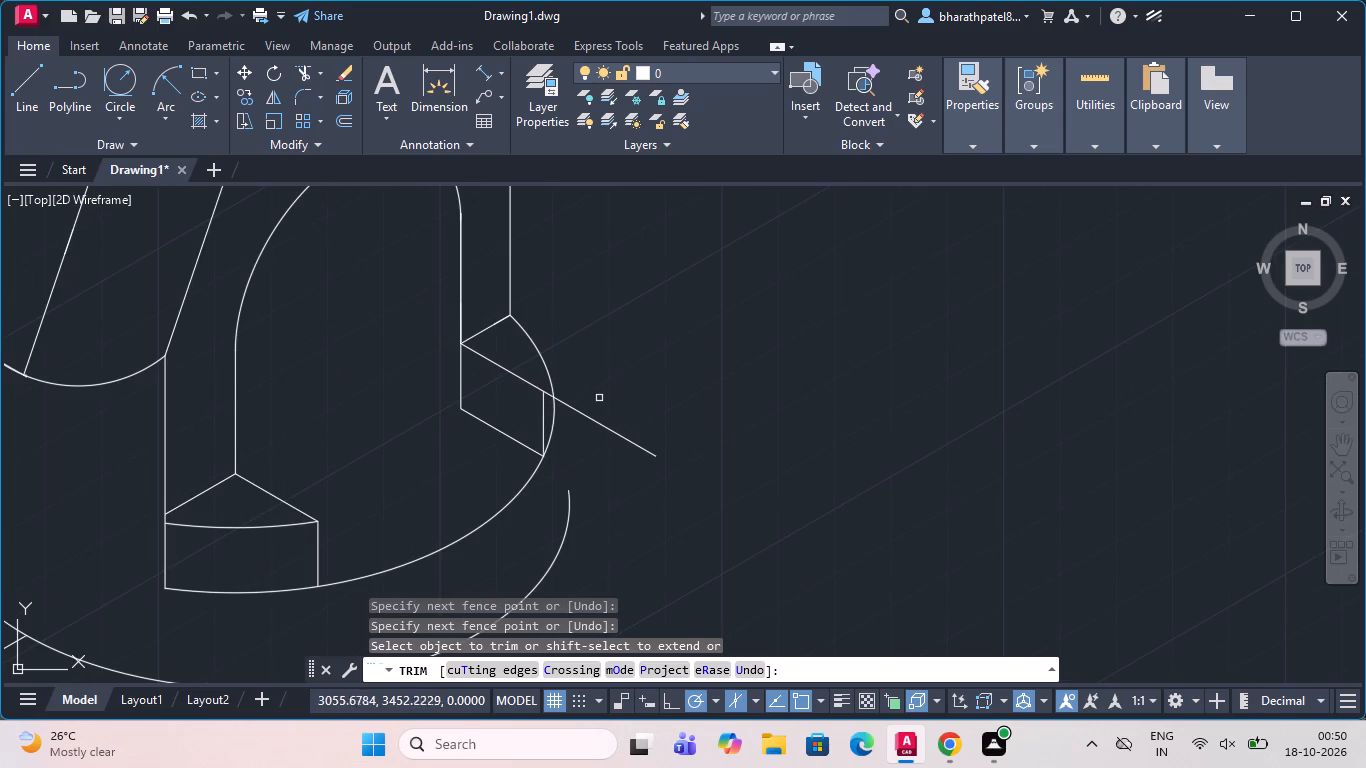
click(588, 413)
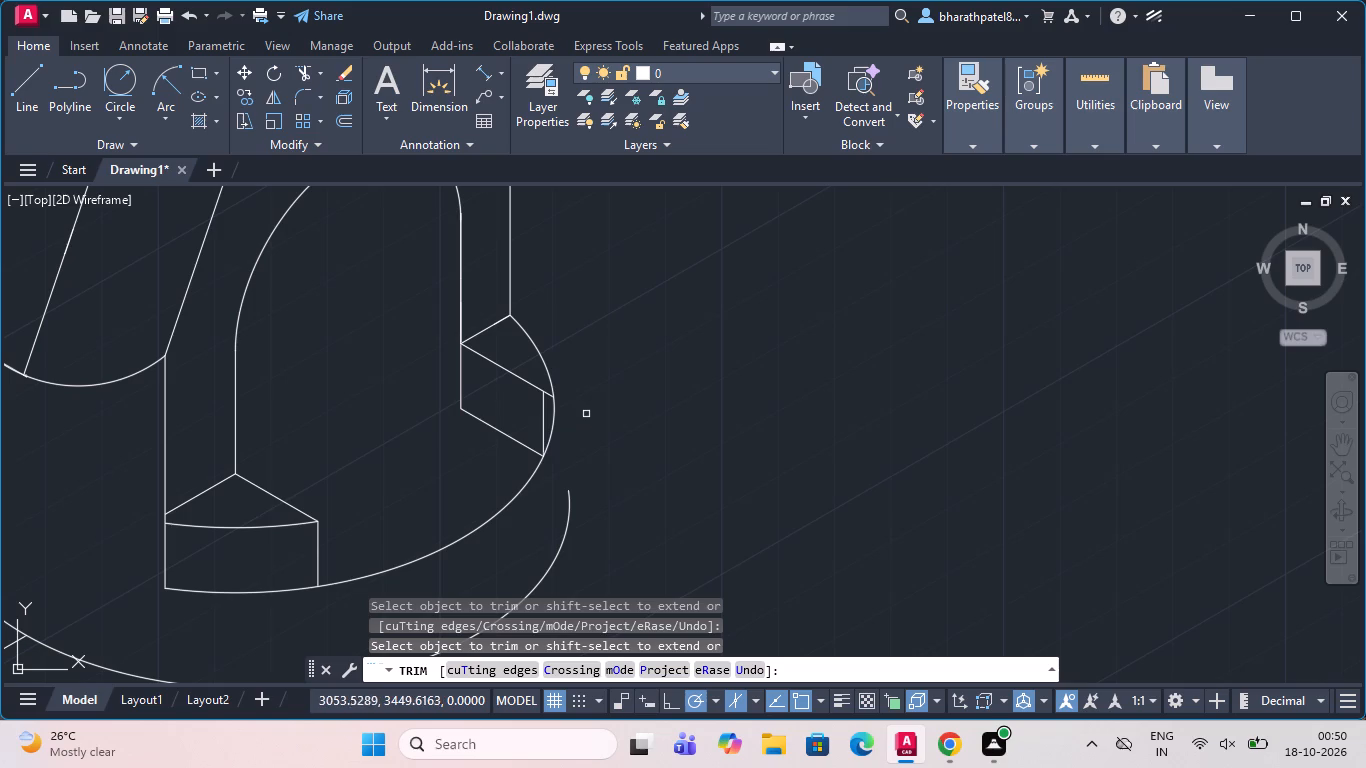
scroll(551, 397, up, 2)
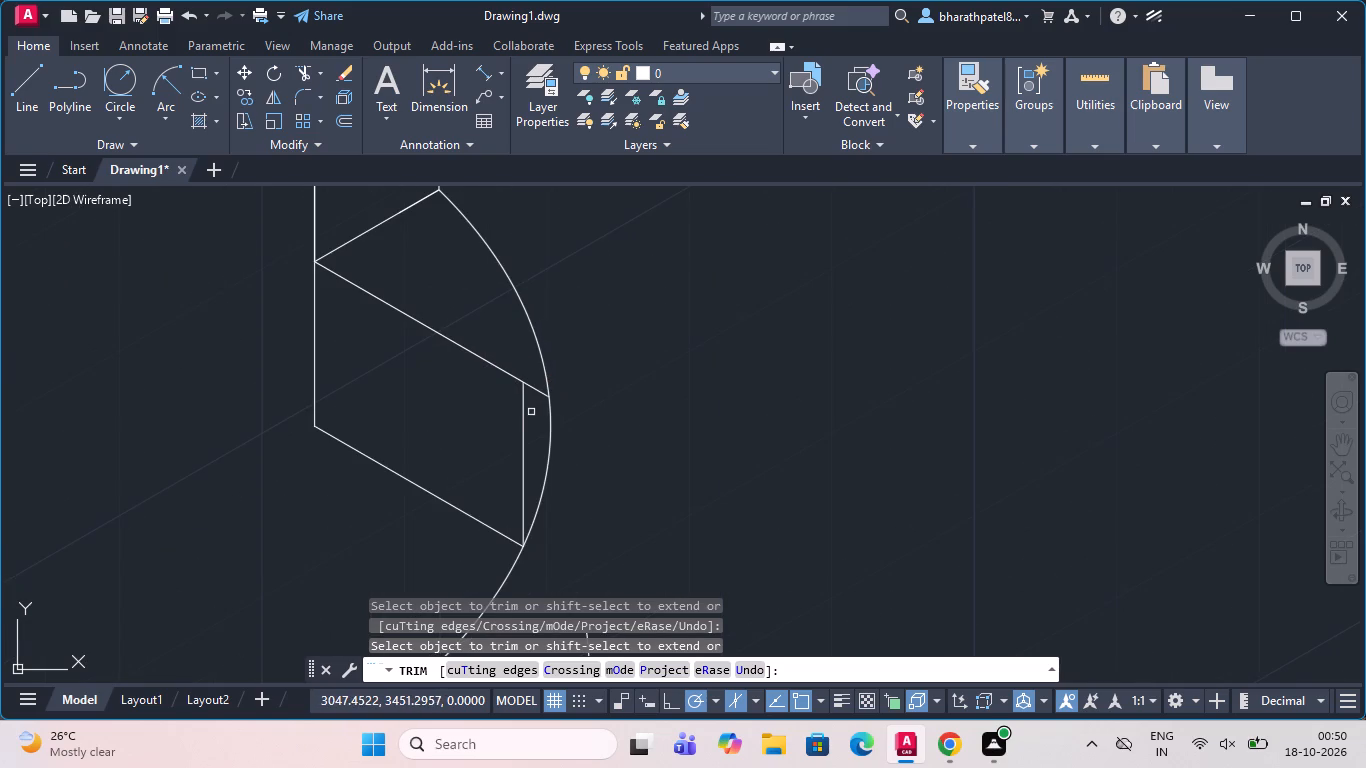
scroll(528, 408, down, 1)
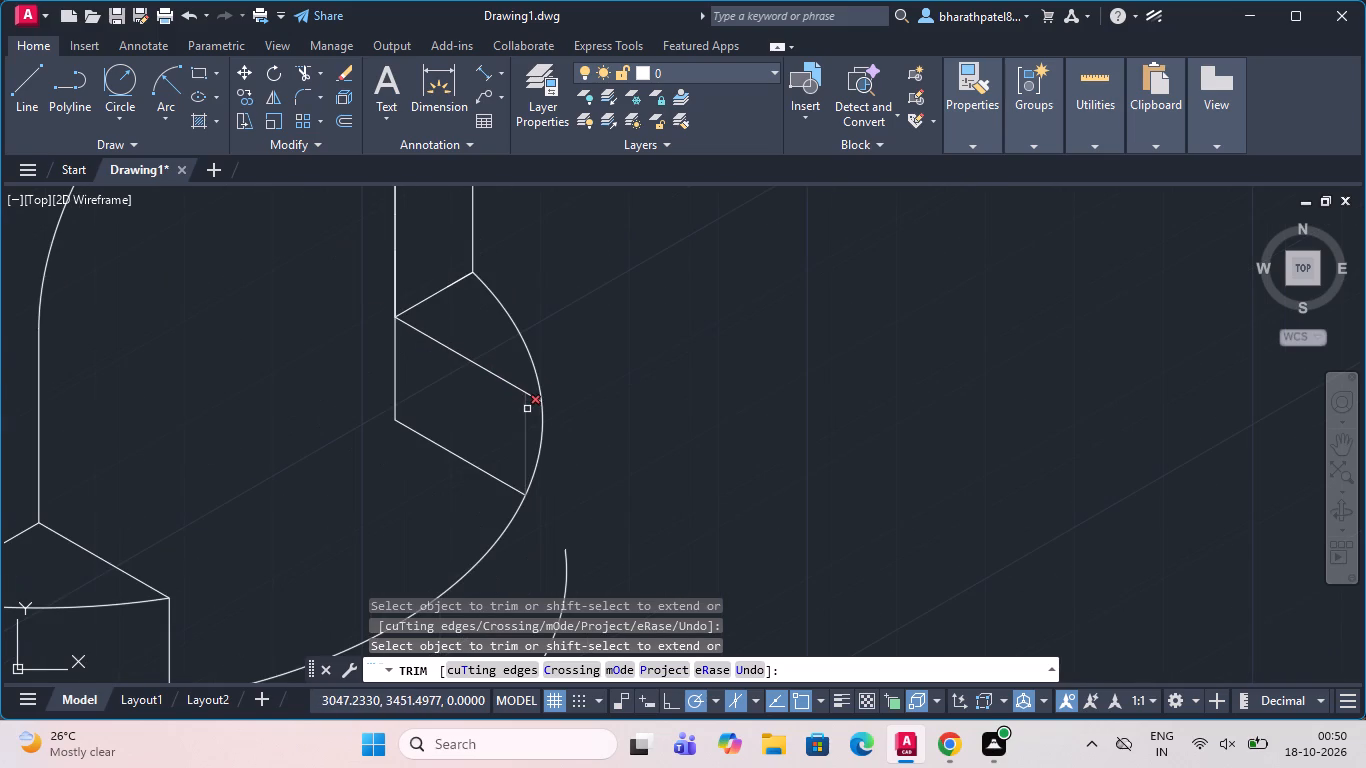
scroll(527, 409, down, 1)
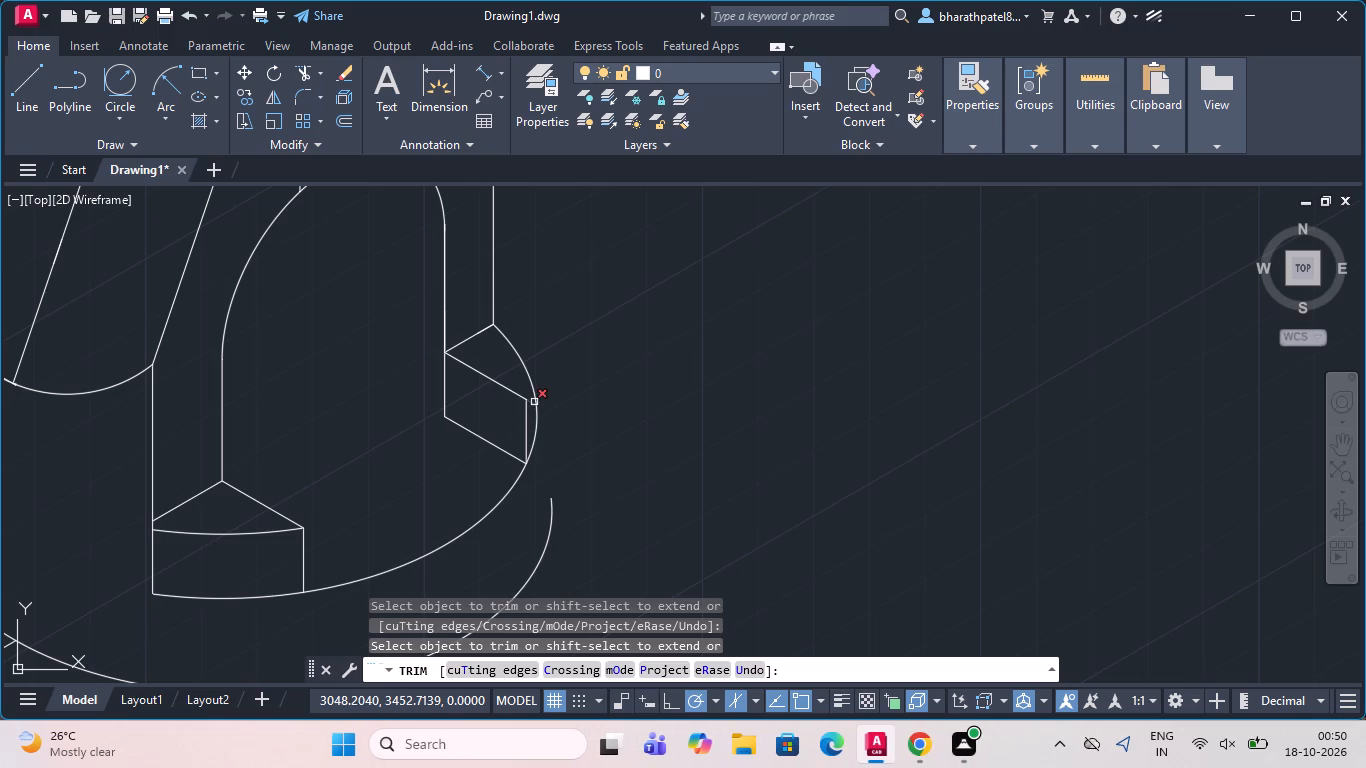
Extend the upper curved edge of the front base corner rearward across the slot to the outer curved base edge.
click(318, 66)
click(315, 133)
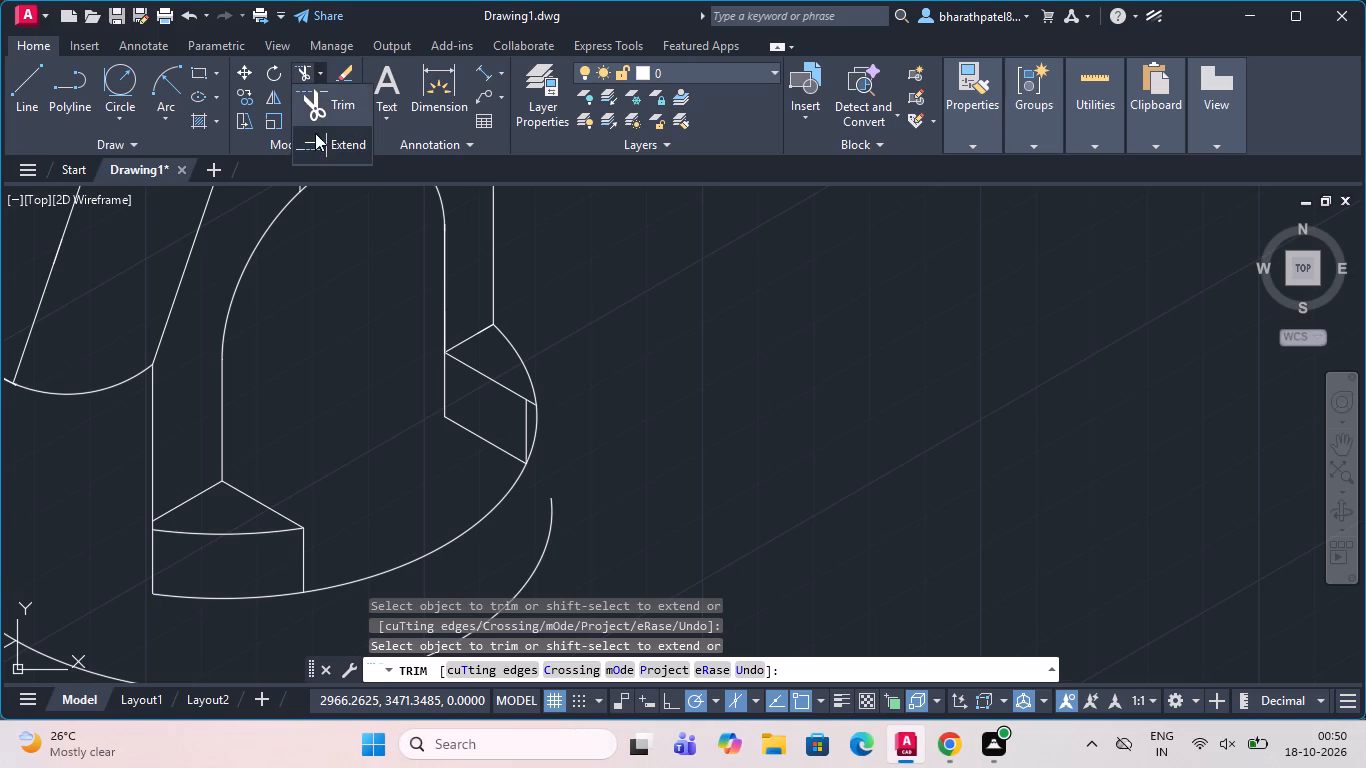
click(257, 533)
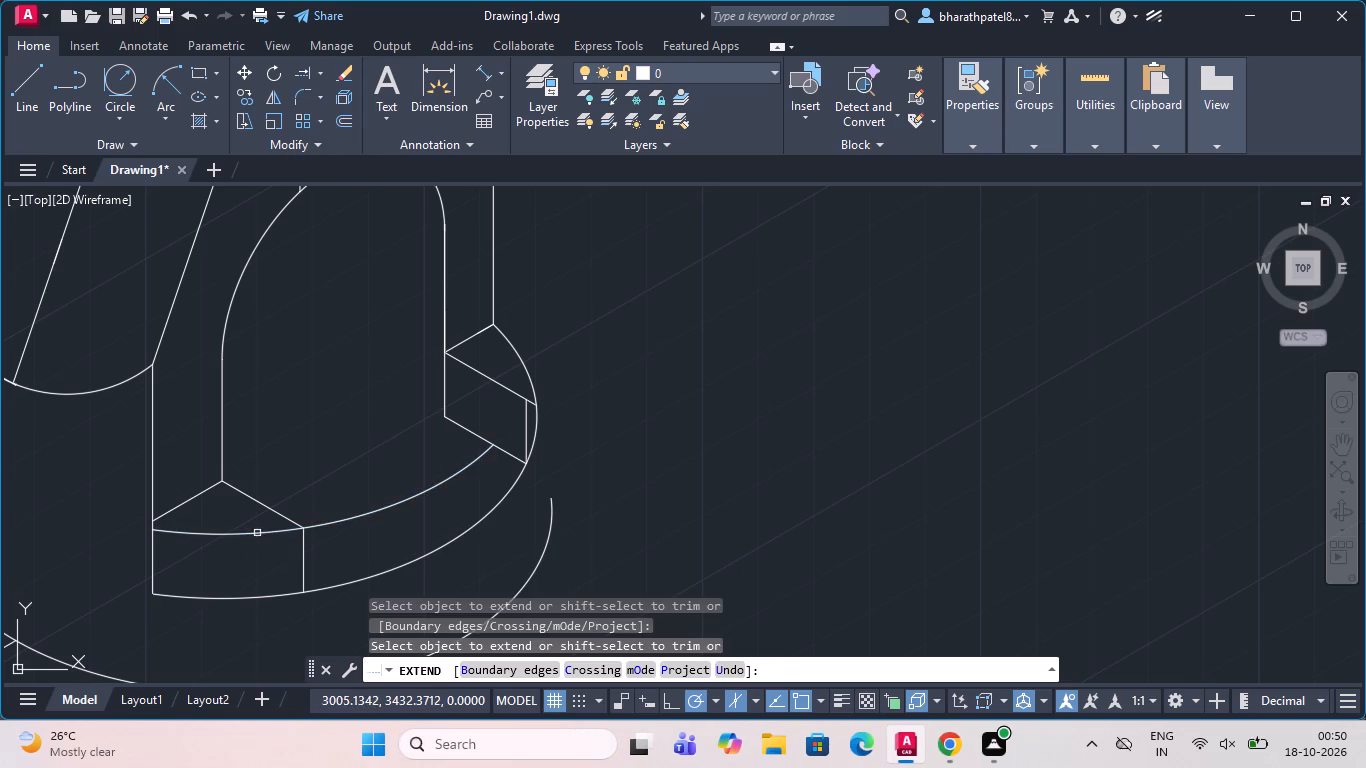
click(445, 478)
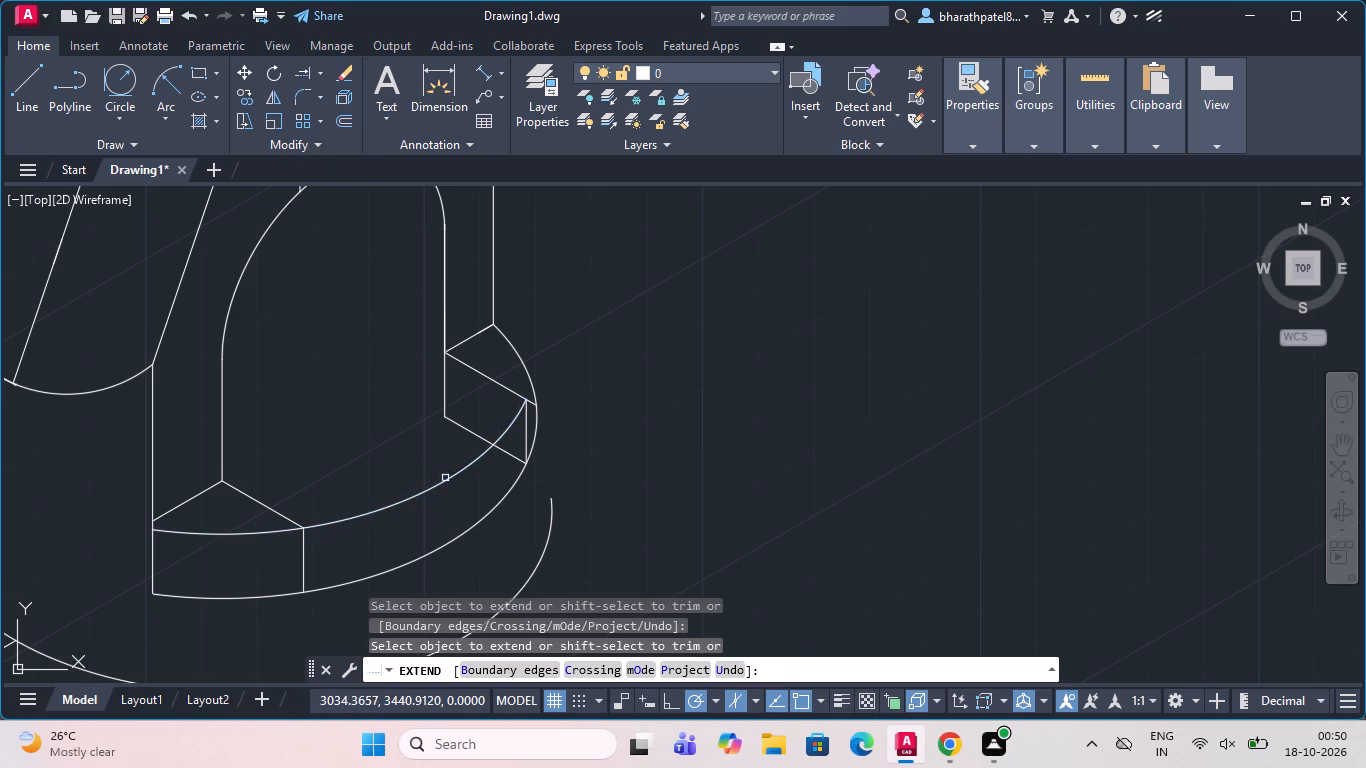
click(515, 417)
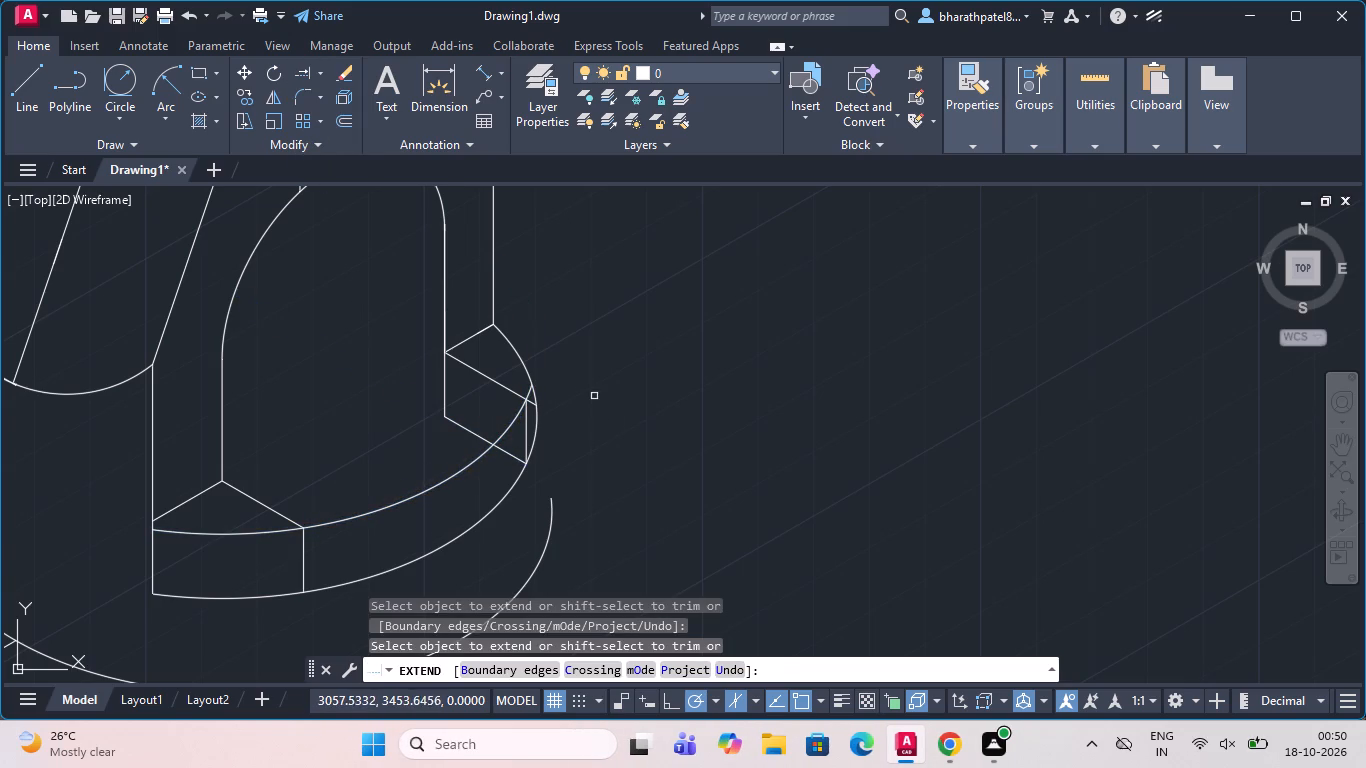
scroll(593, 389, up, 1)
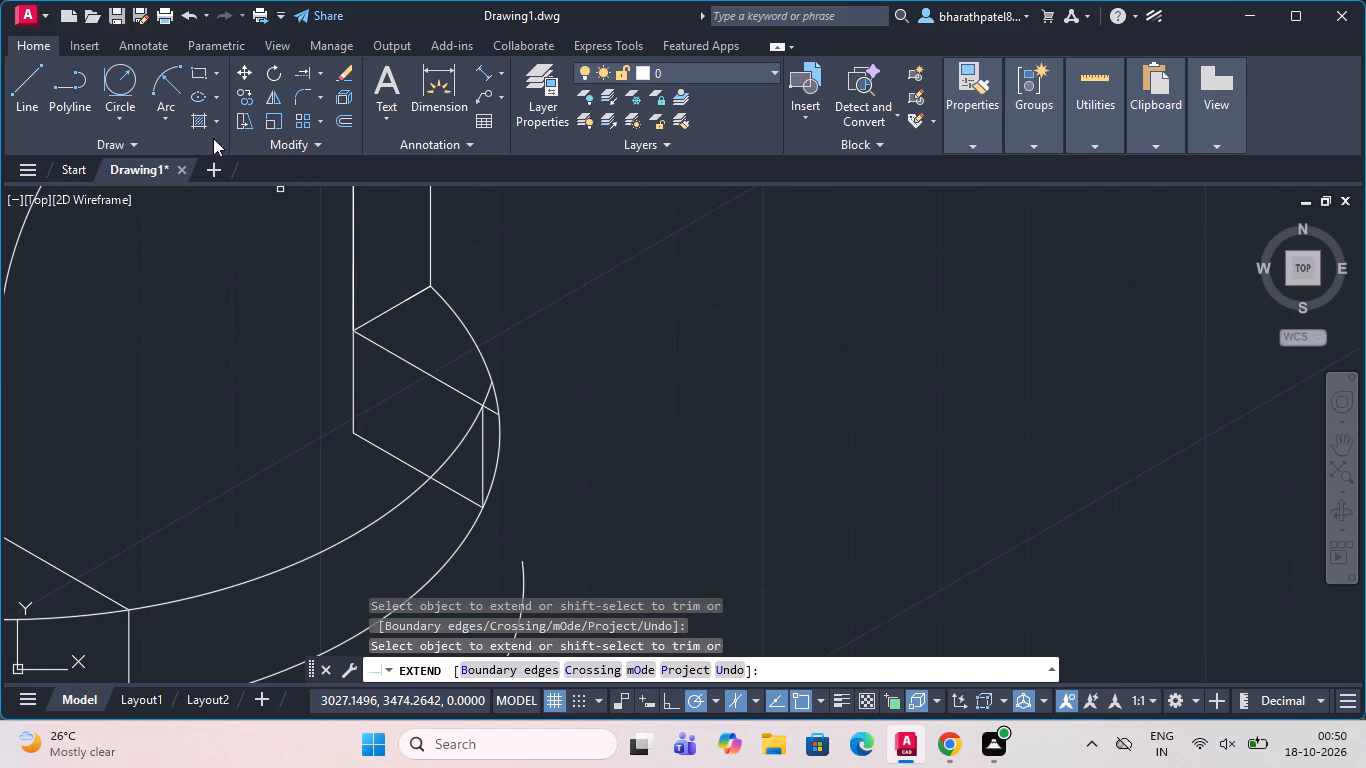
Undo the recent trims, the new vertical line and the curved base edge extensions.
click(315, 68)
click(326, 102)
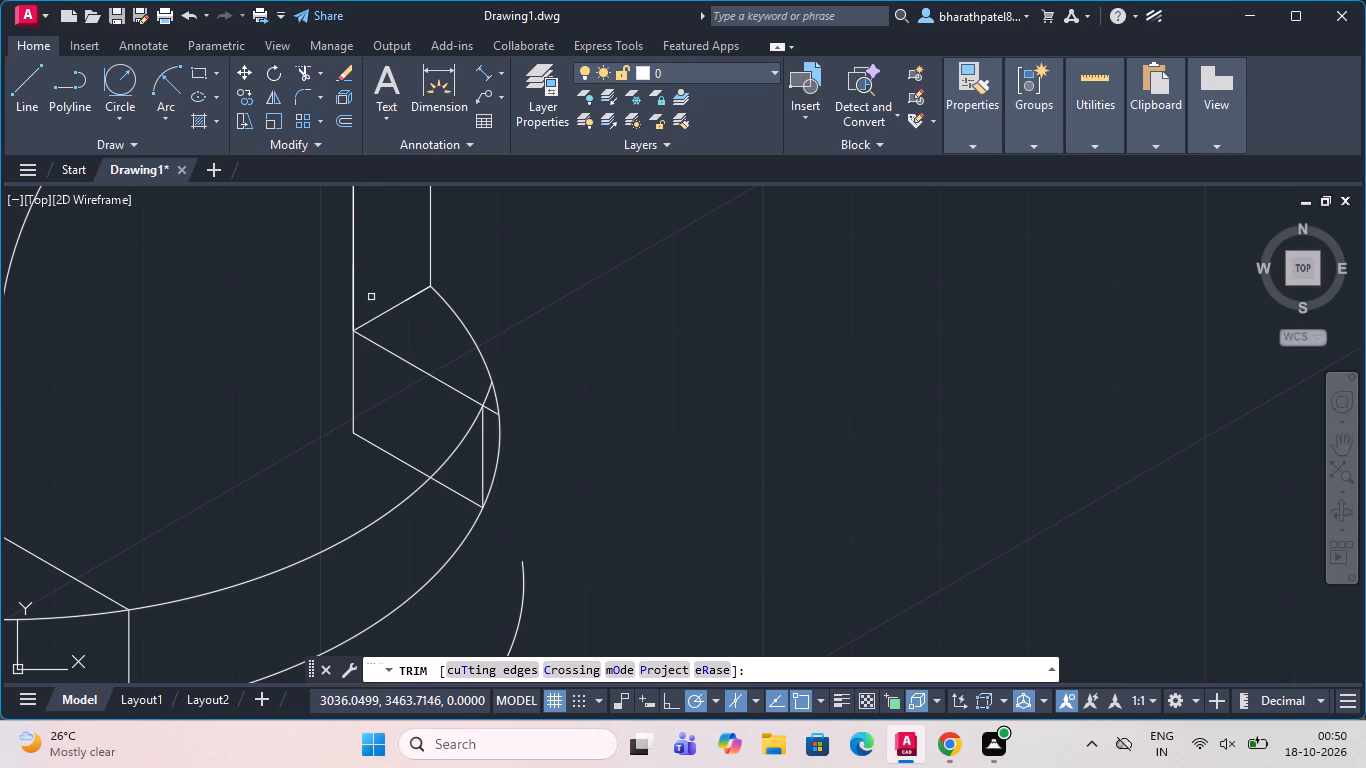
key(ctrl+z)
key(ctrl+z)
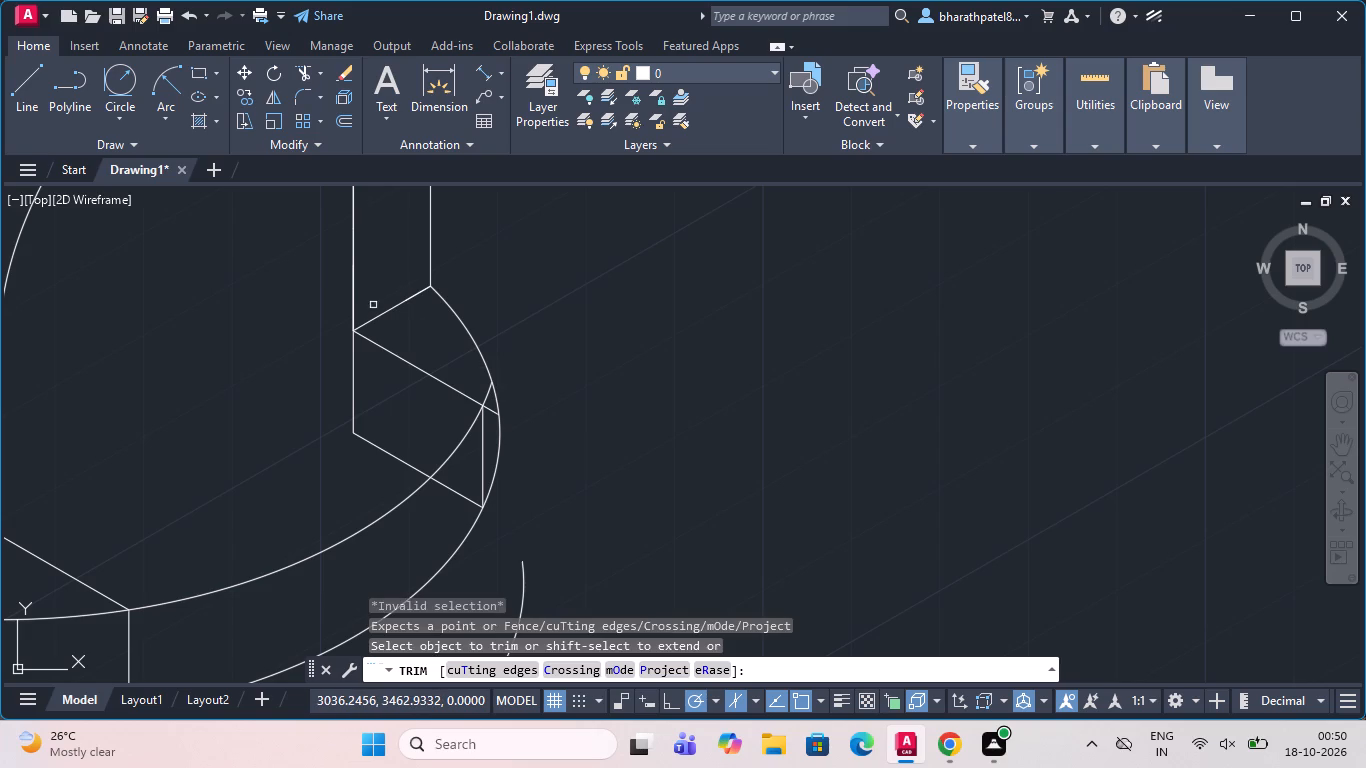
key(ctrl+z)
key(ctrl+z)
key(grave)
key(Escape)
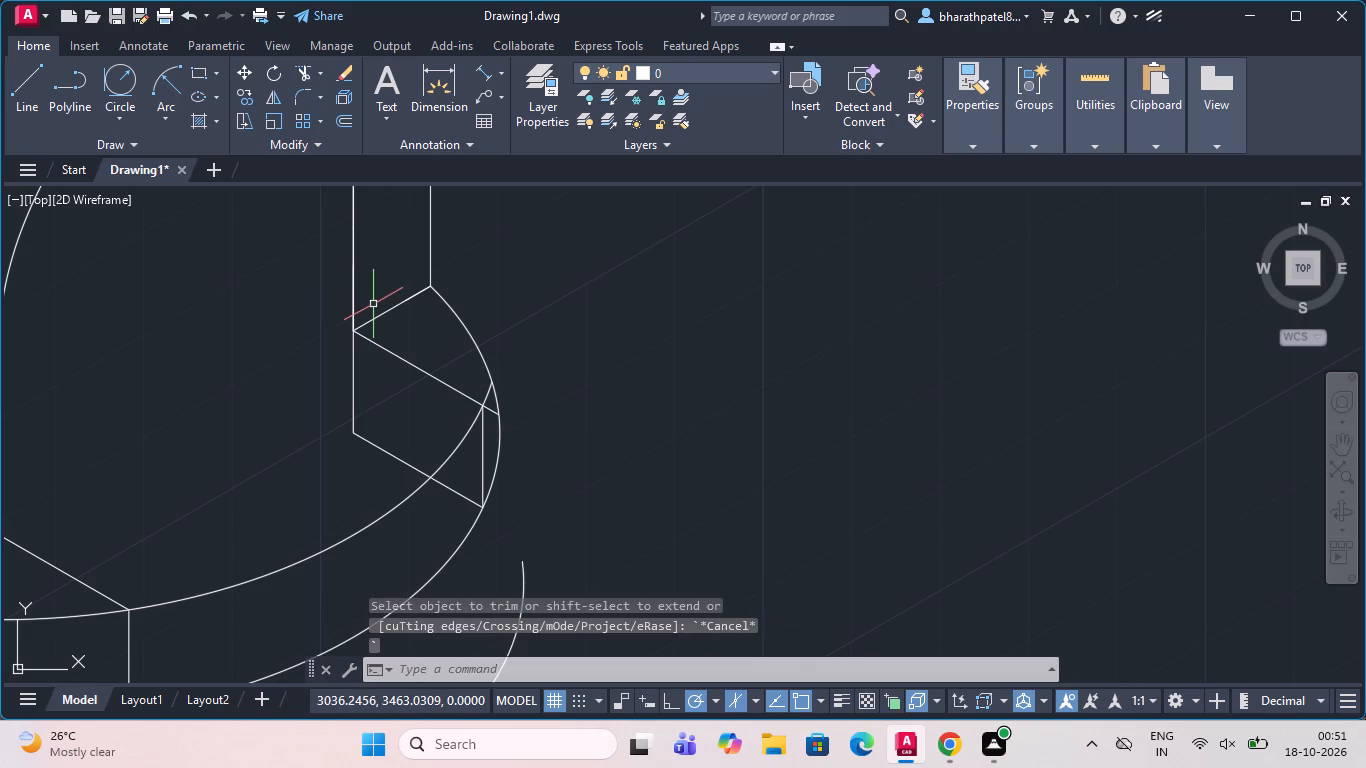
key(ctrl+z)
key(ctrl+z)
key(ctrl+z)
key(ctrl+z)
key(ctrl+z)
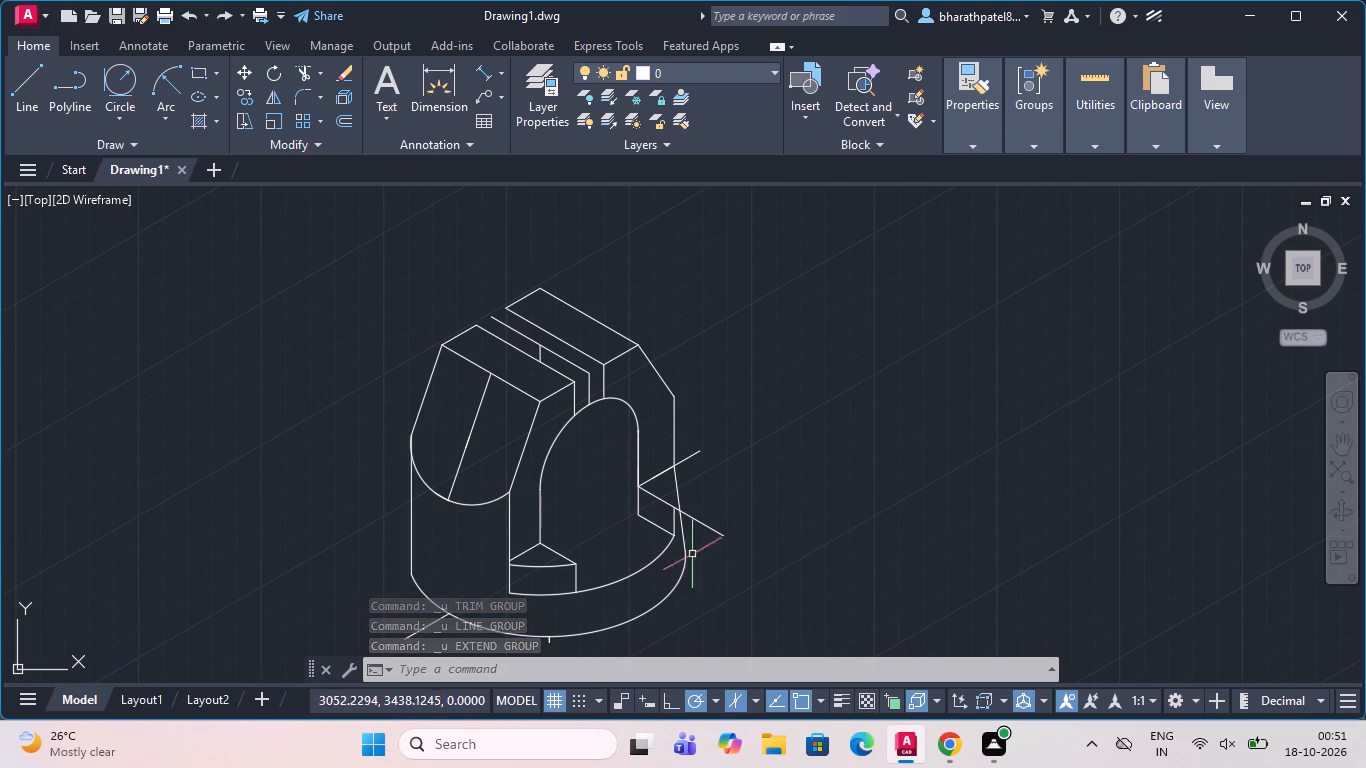
Extend the upper curved edge of the front base corner across the slot and around to the foot of the rear vertical edge.
scroll(697, 591, up, 2)
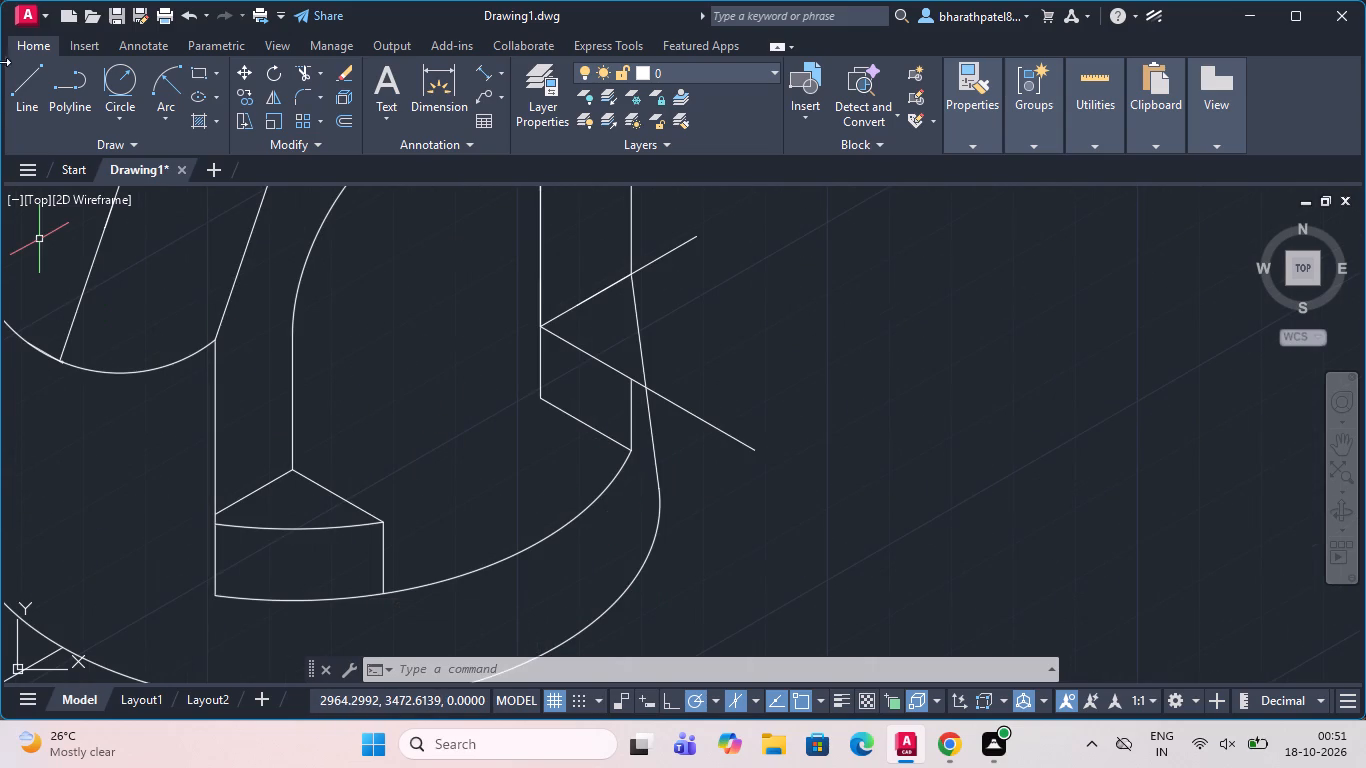
click(315, 69)
click(327, 131)
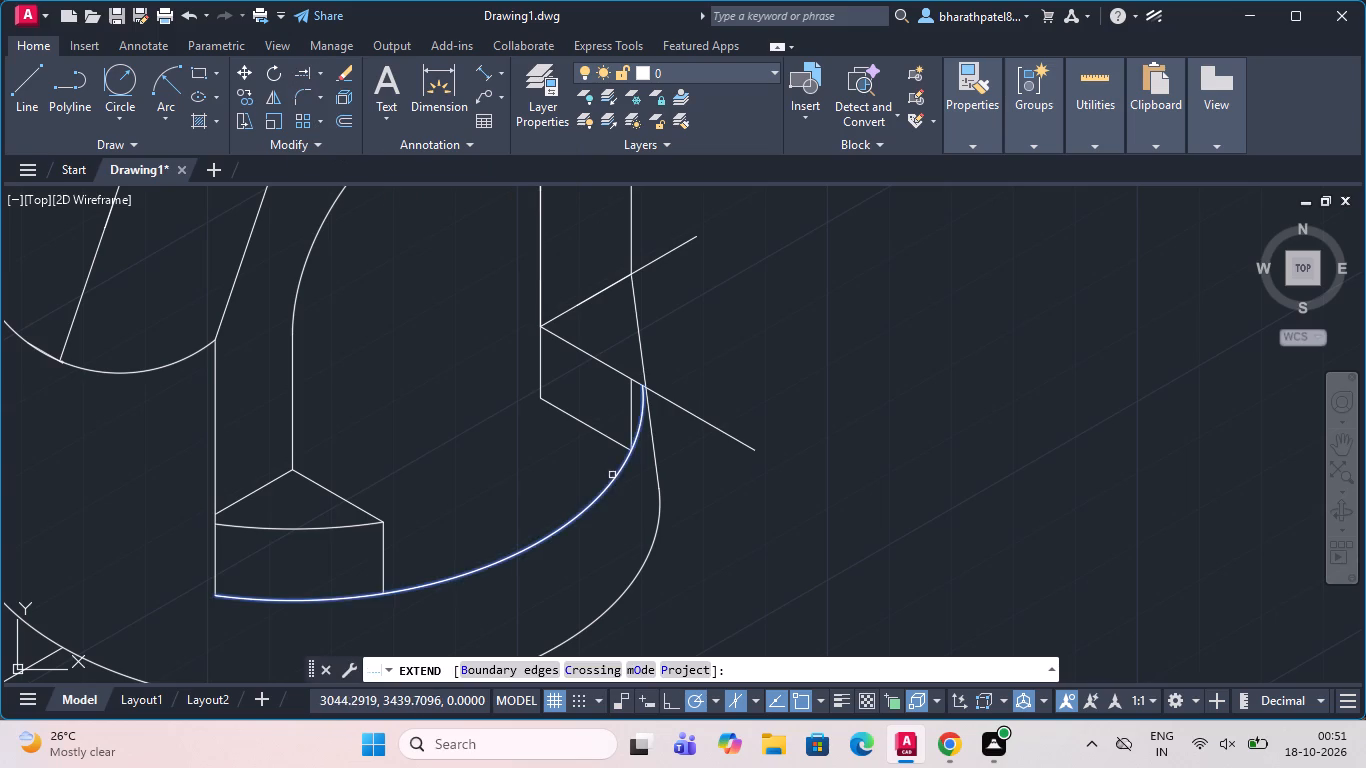
click(362, 528)
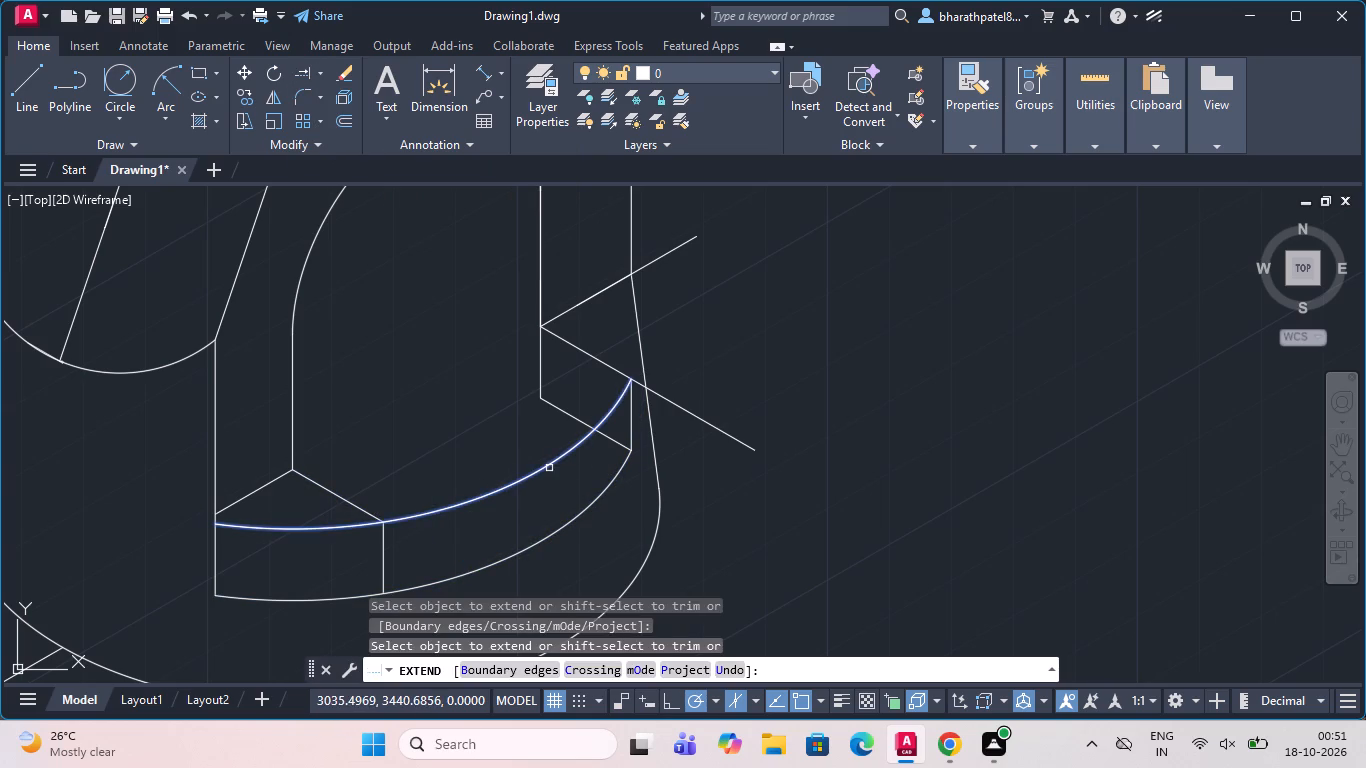
click(551, 467)
click(610, 411)
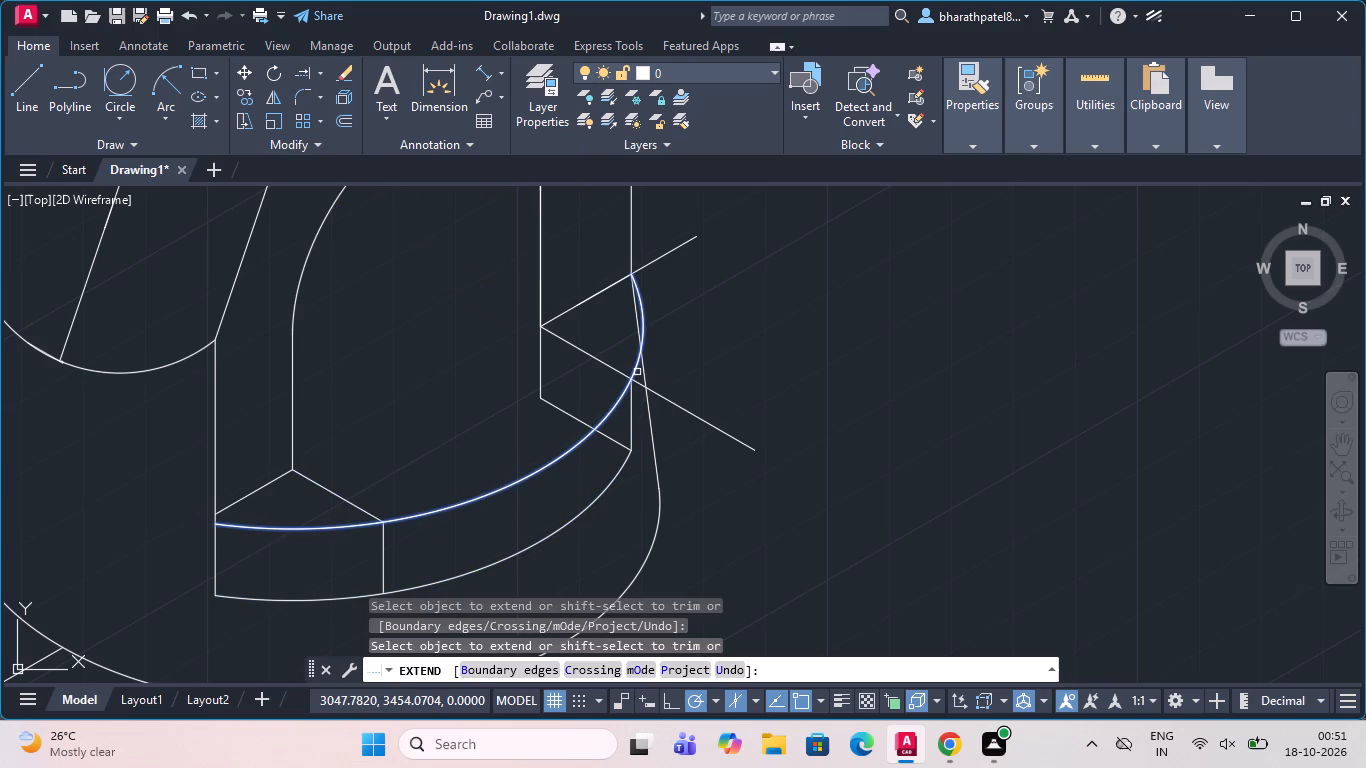
click(637, 368)
scroll(643, 361, down, 2)
scroll(656, 286, up, 3)
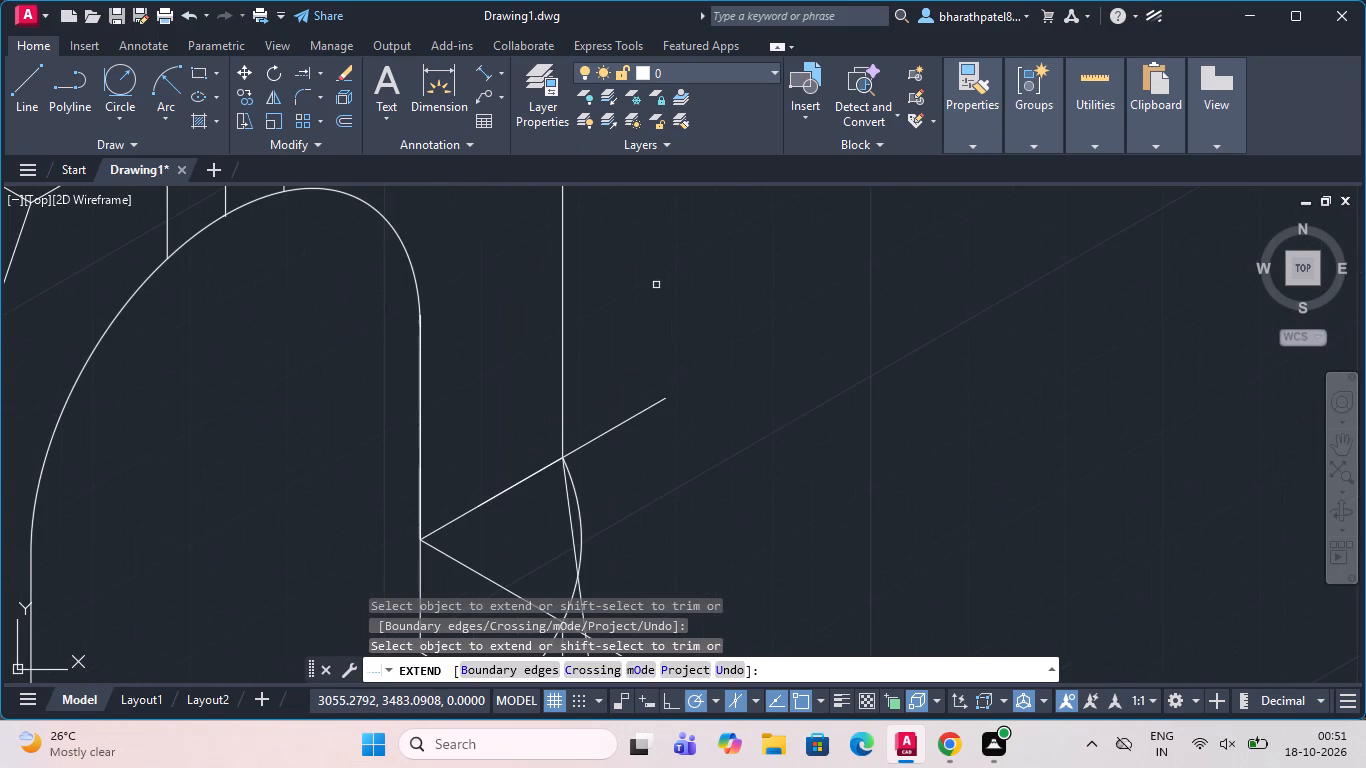
scroll(598, 390, down, 2)
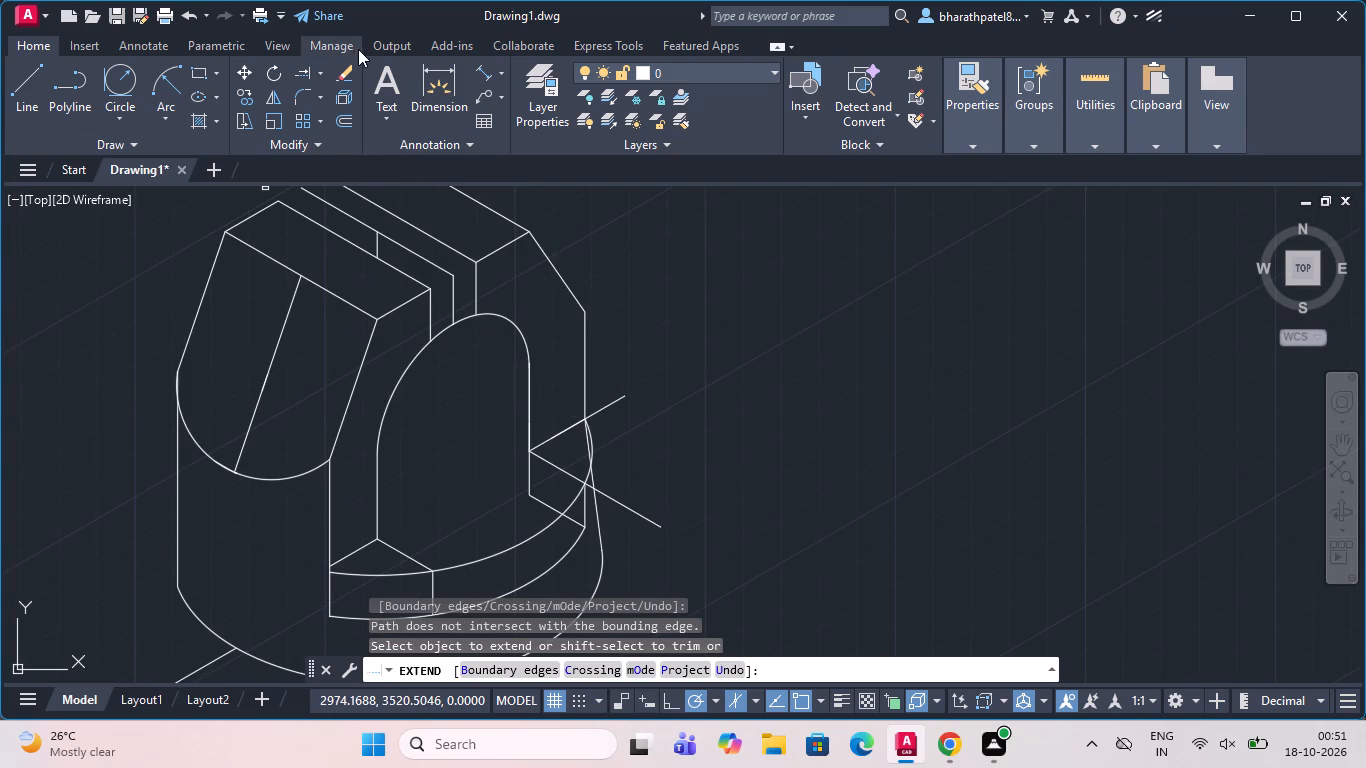
Trim away the slanted rear edge between the rear vertical edge's foot and the outer curved base edge.
click(321, 67)
click(320, 101)
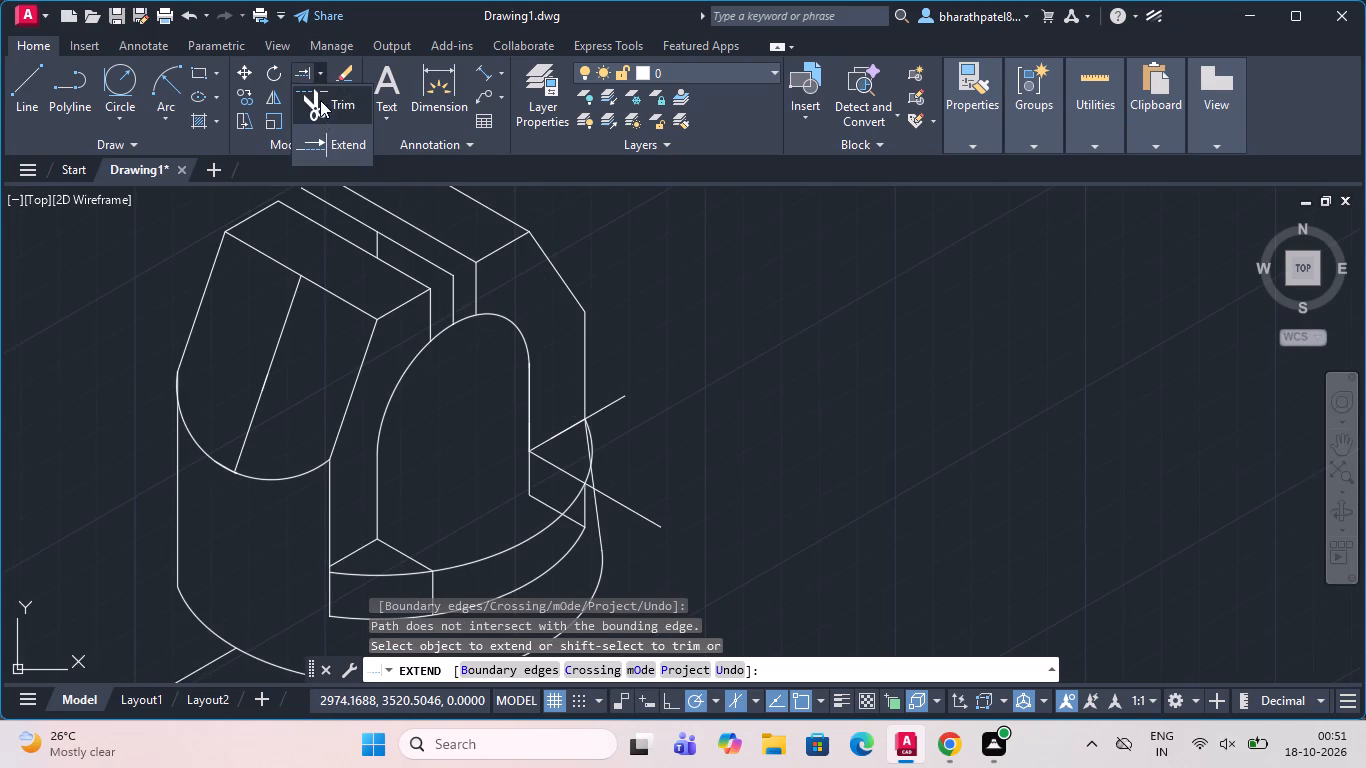
scroll(587, 445, up, 2)
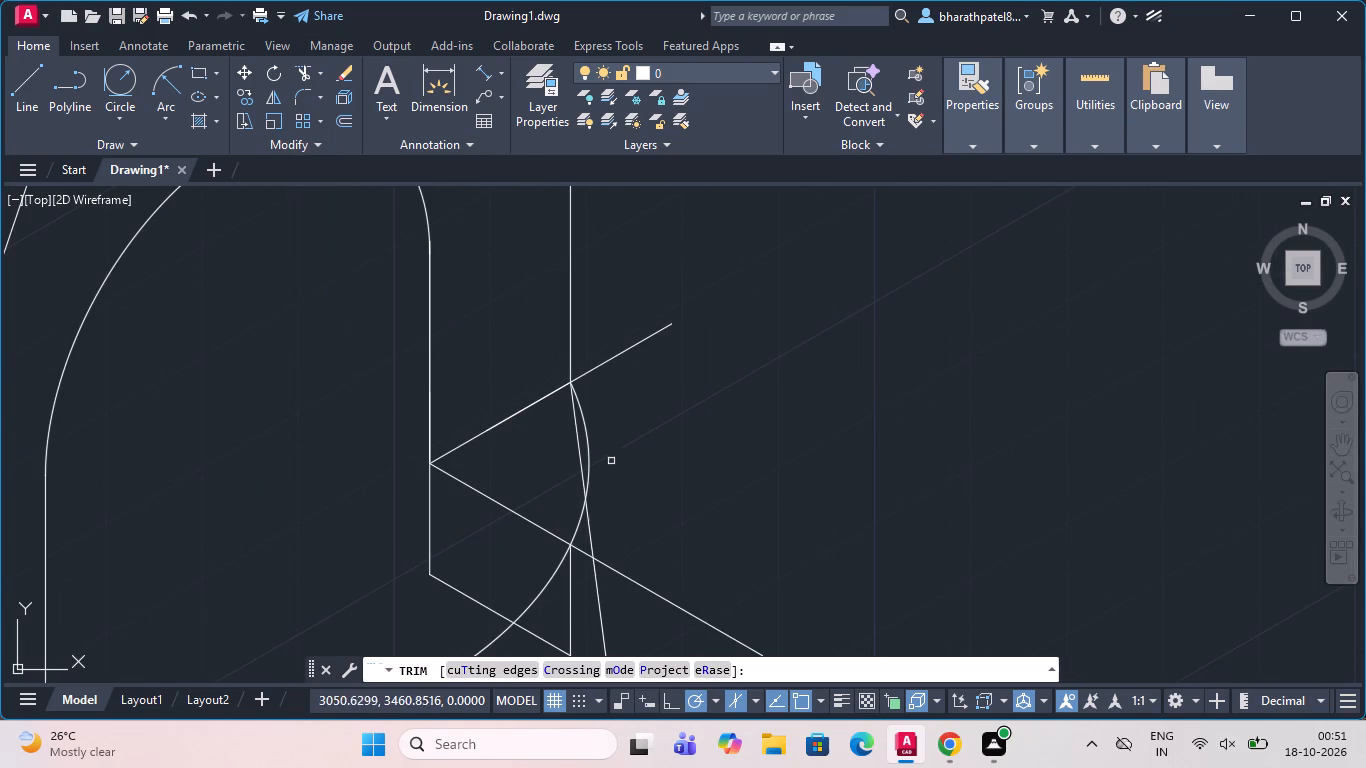
click(579, 453)
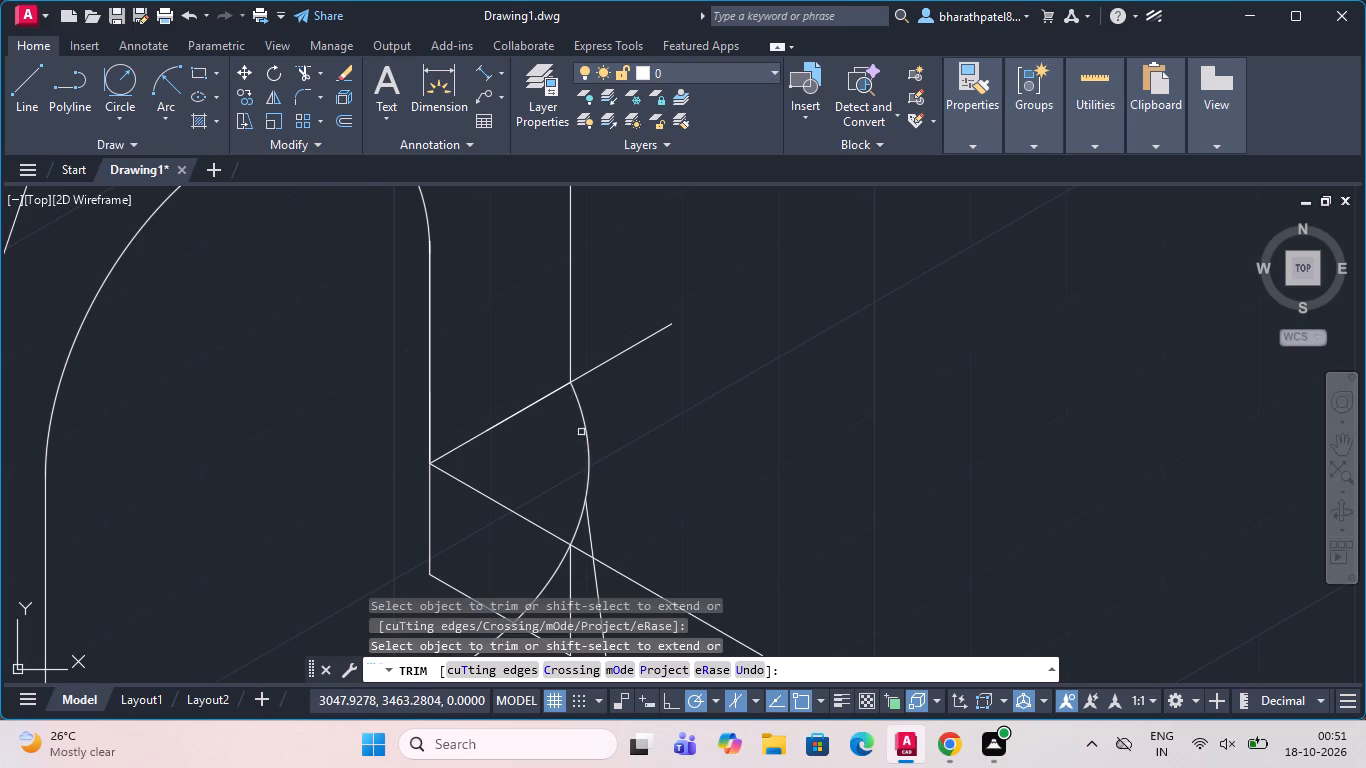
scroll(579, 427, down, 2)
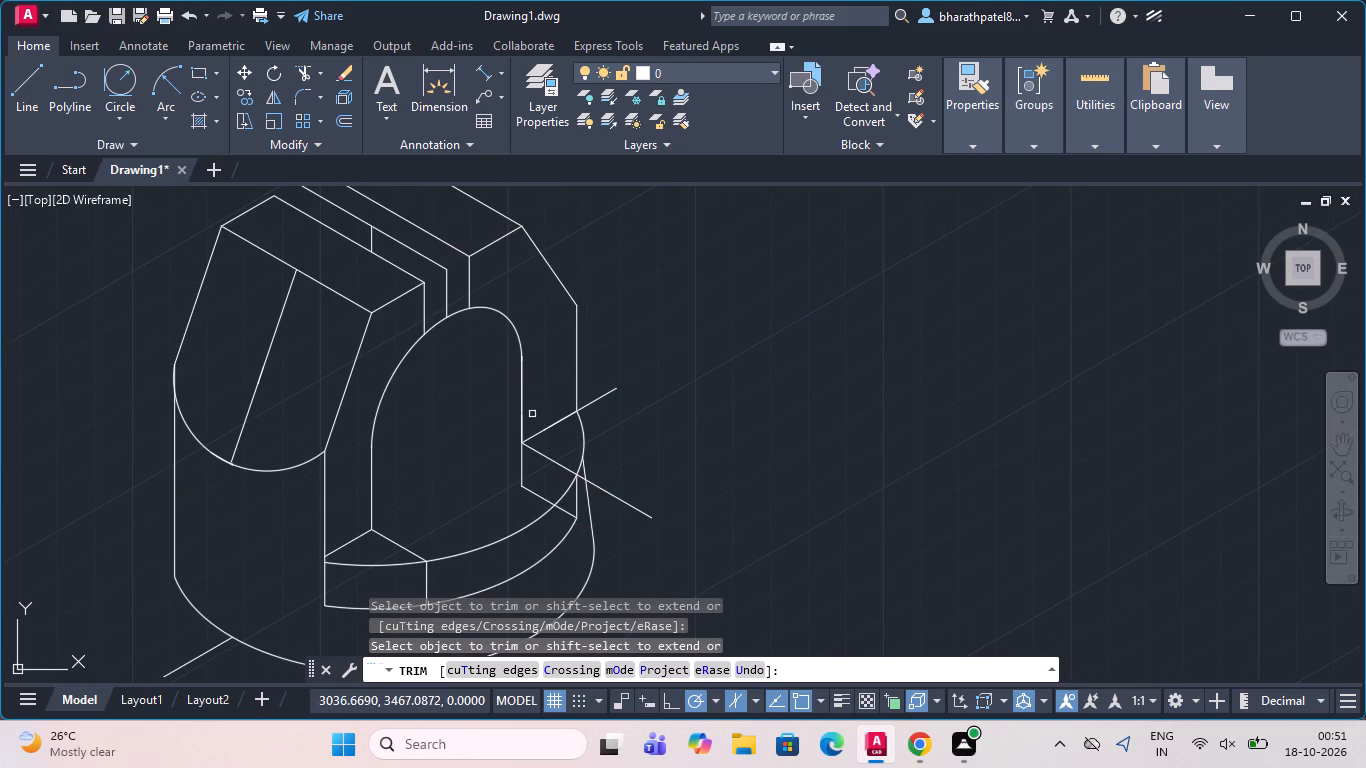
scroll(534, 412, down, 1)
scroll(557, 516, up, 2)
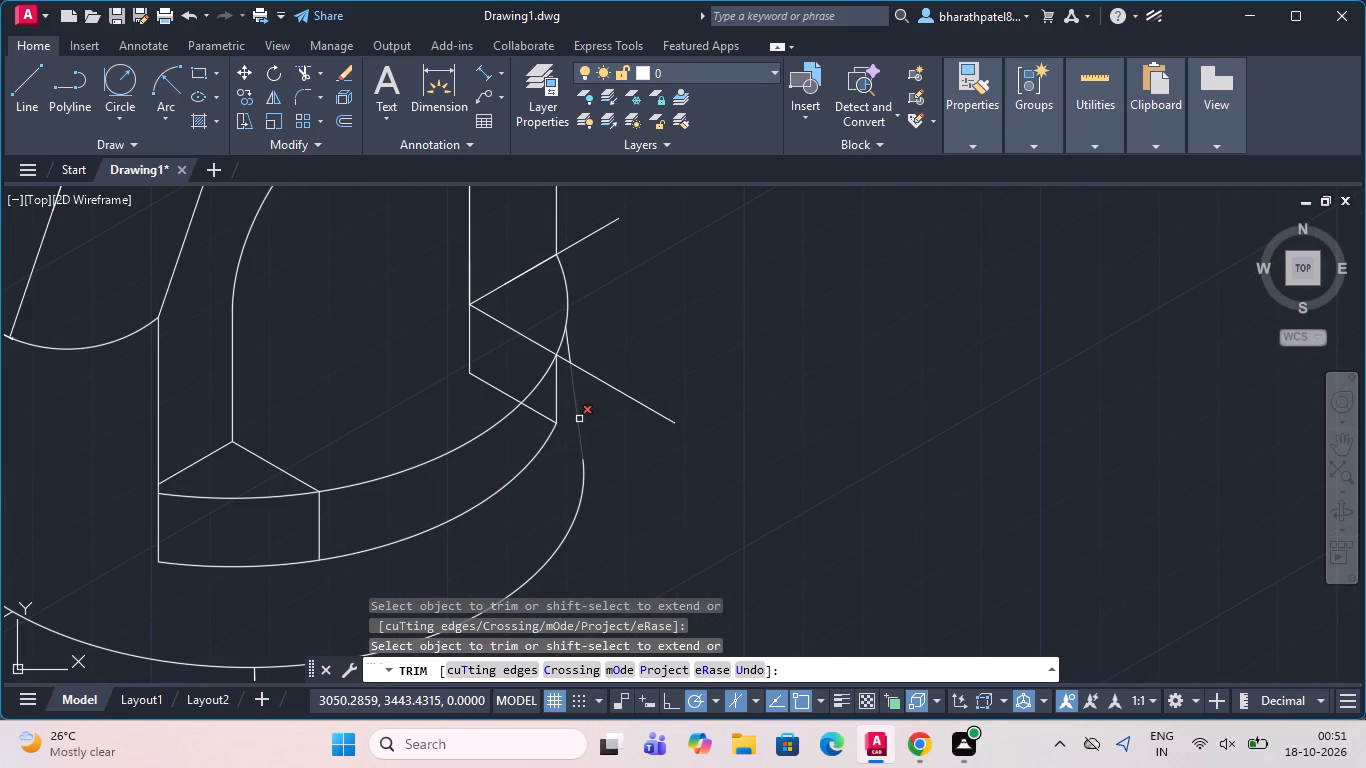
click(578, 419)
click(566, 350)
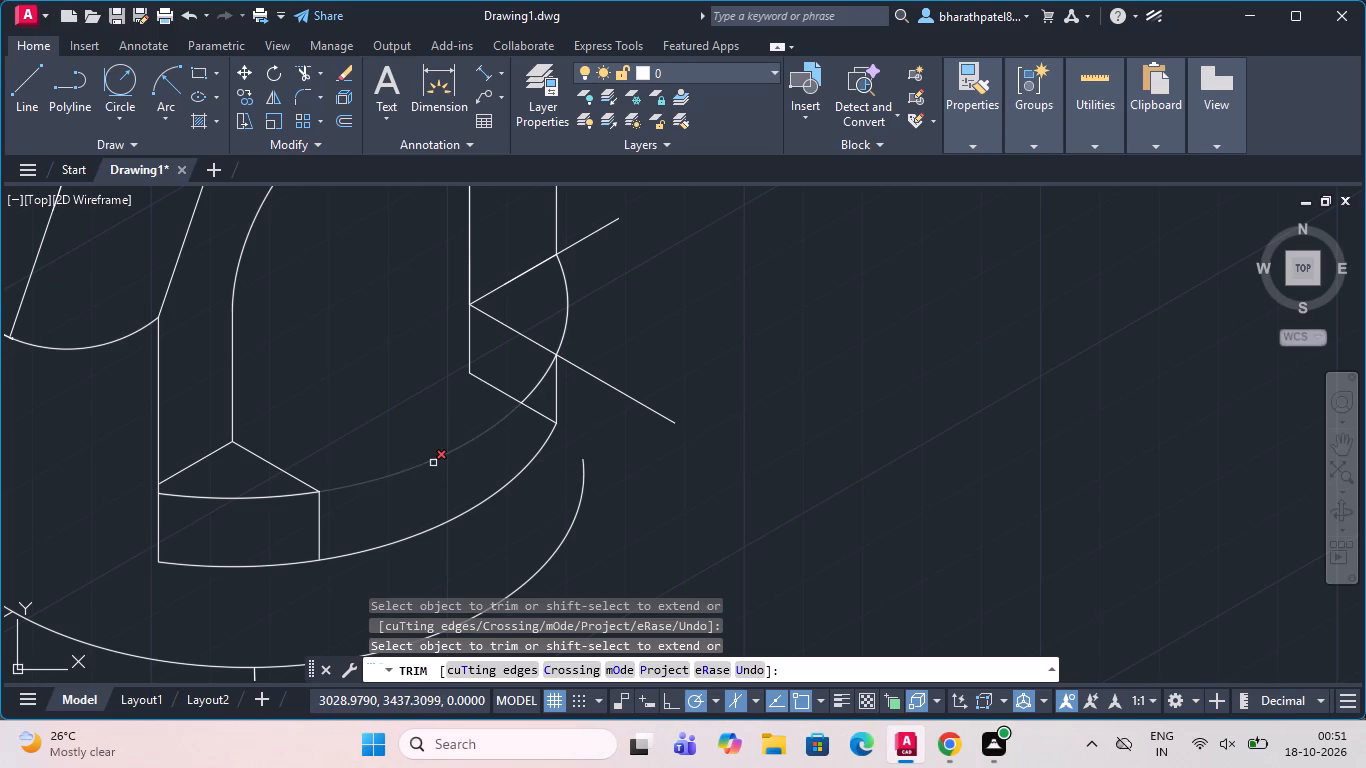
Trim the extended curve's portion crossing the slot and the 330° and 30° line ends projecting beyond the rear base corner.
click(433, 460)
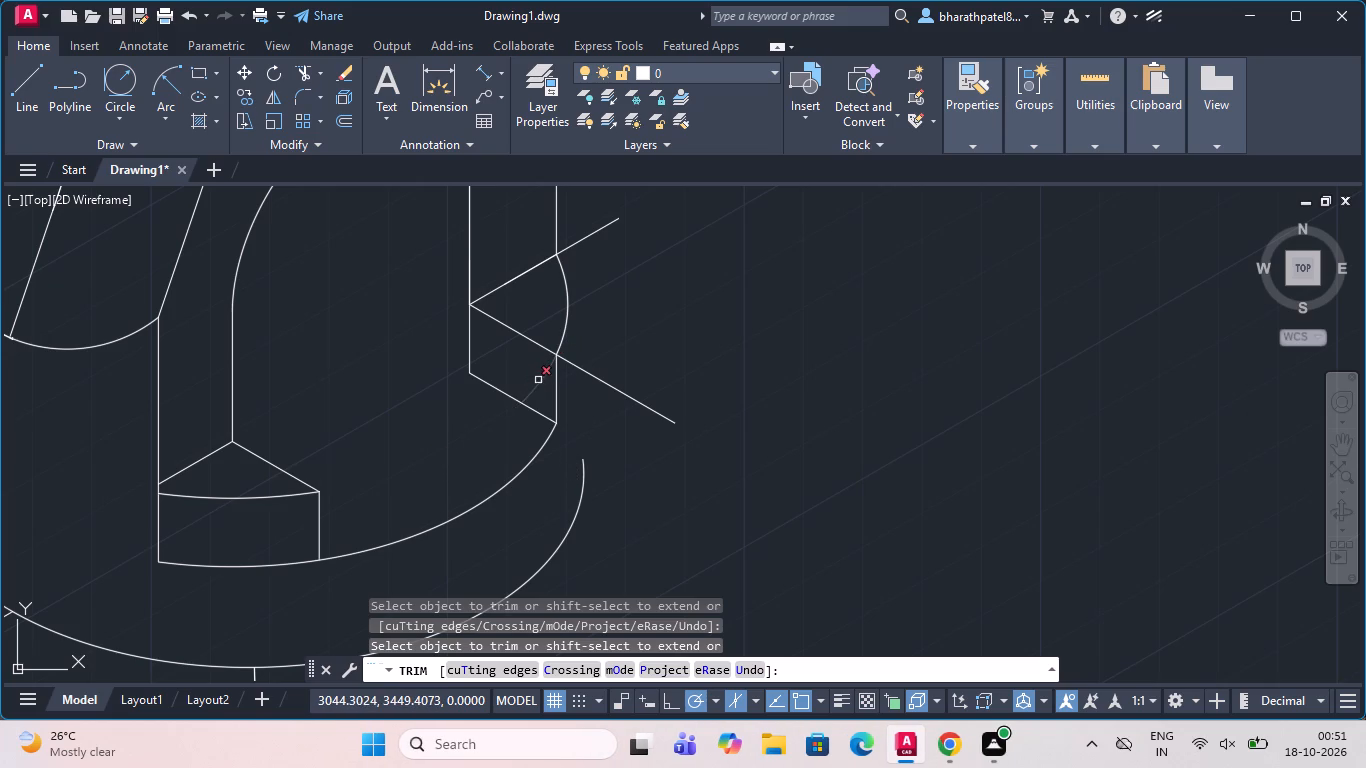
click(539, 379)
scroll(424, 420, down, 1)
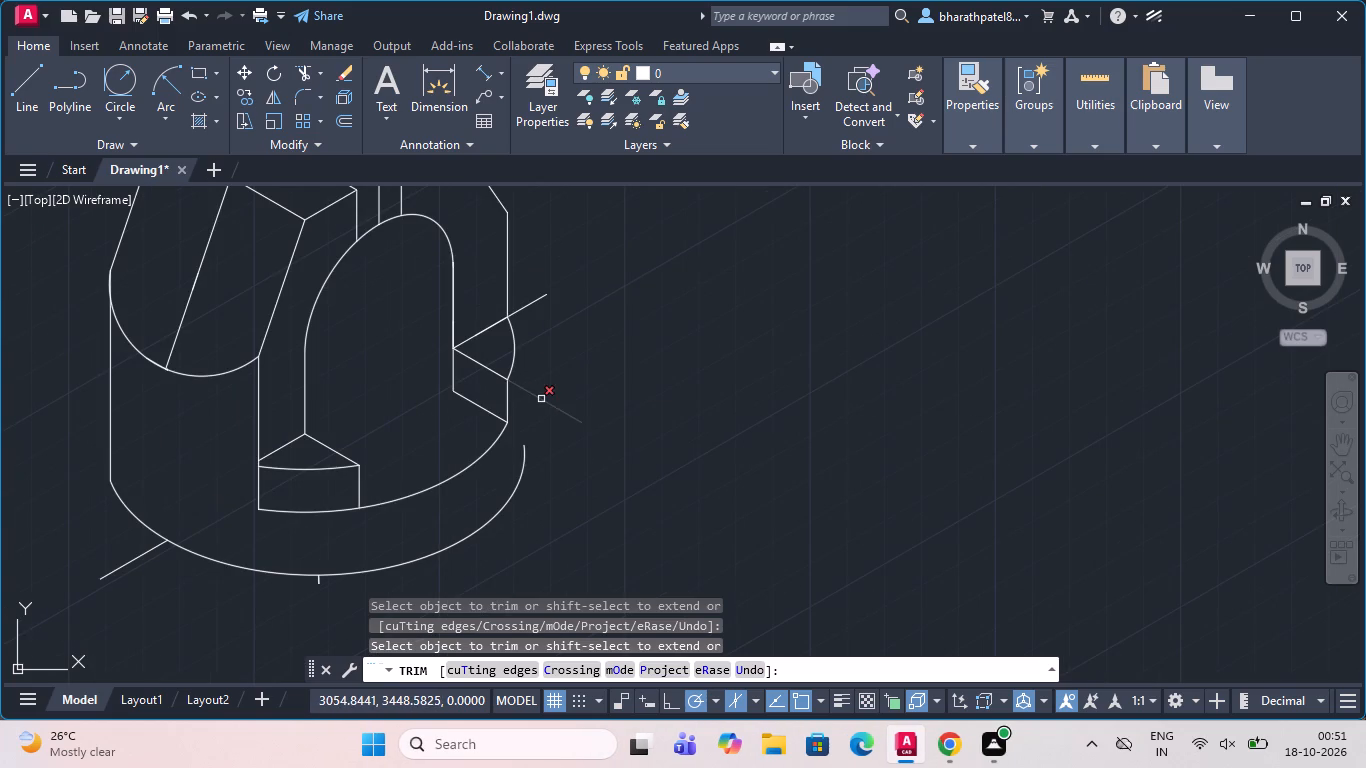
click(543, 397)
scroll(553, 385, up, 1)
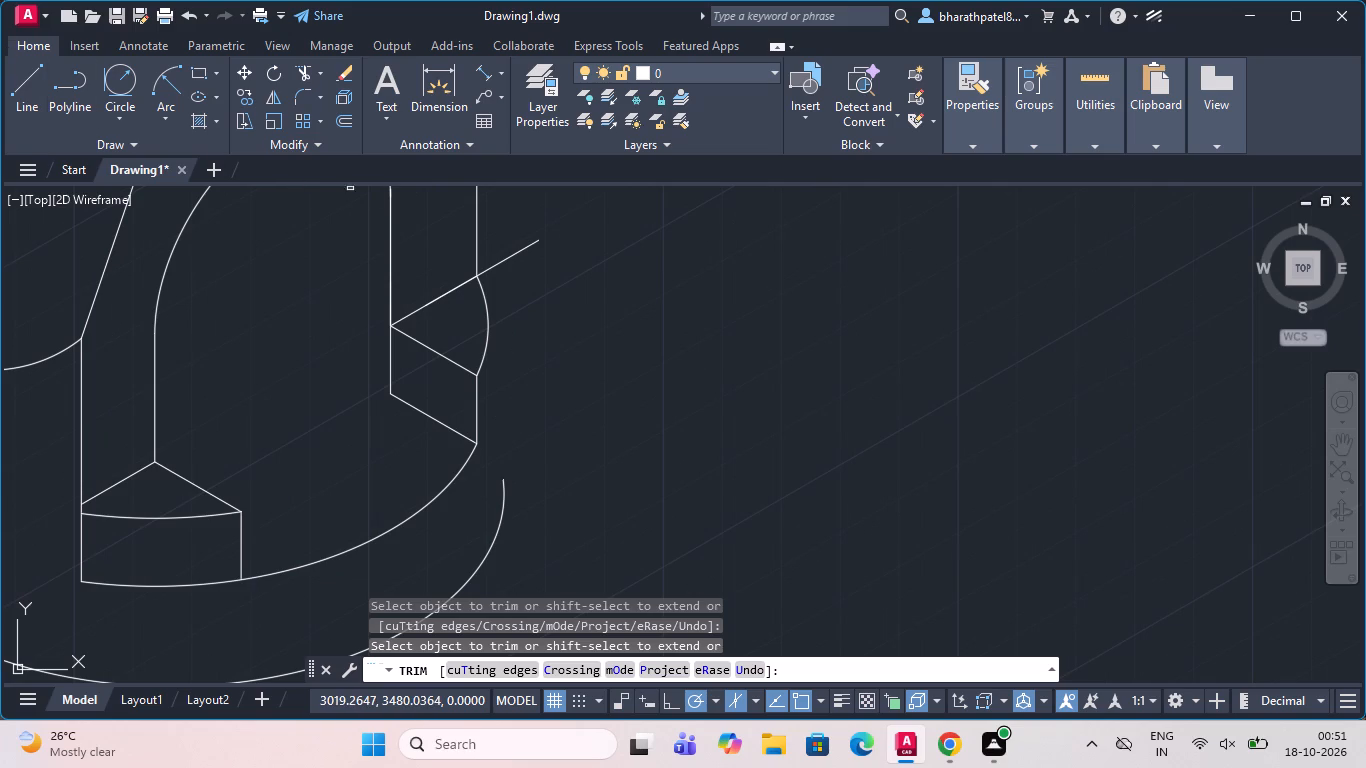
click(509, 258)
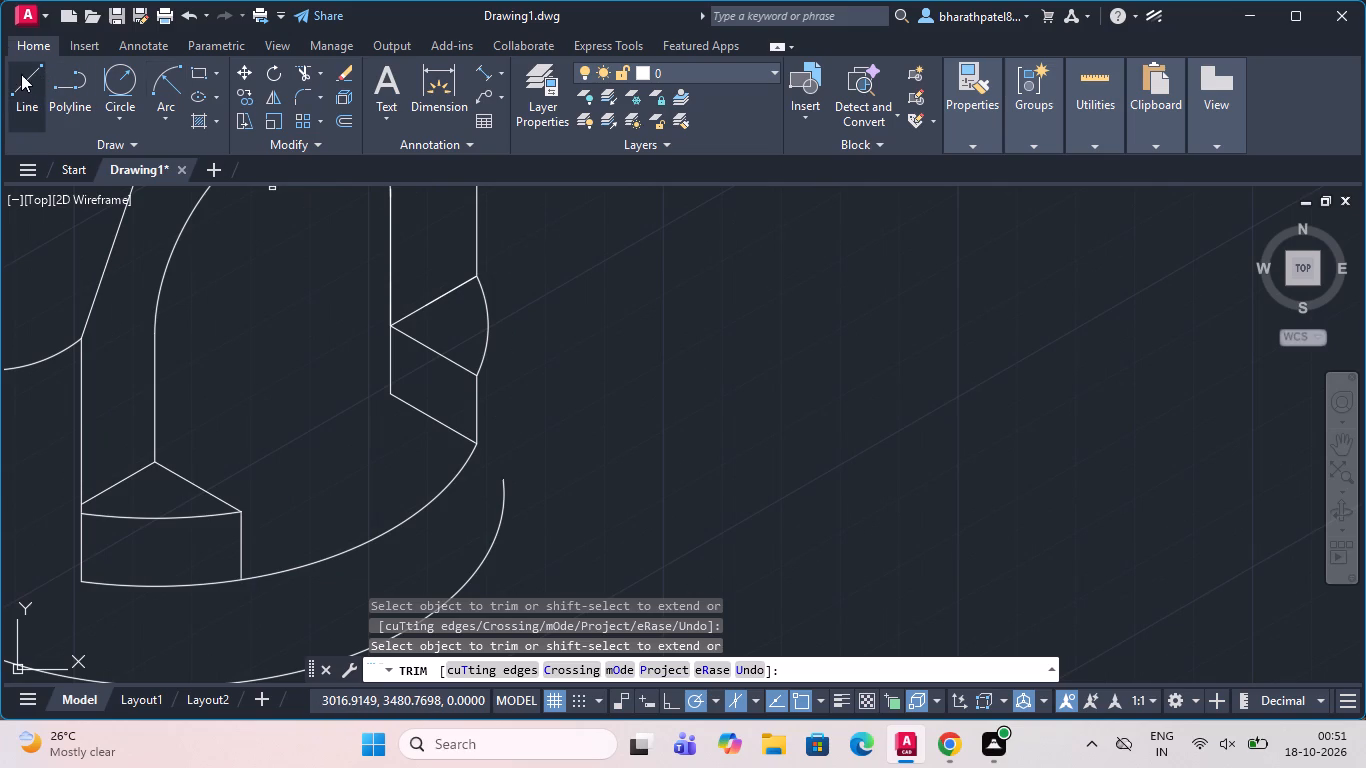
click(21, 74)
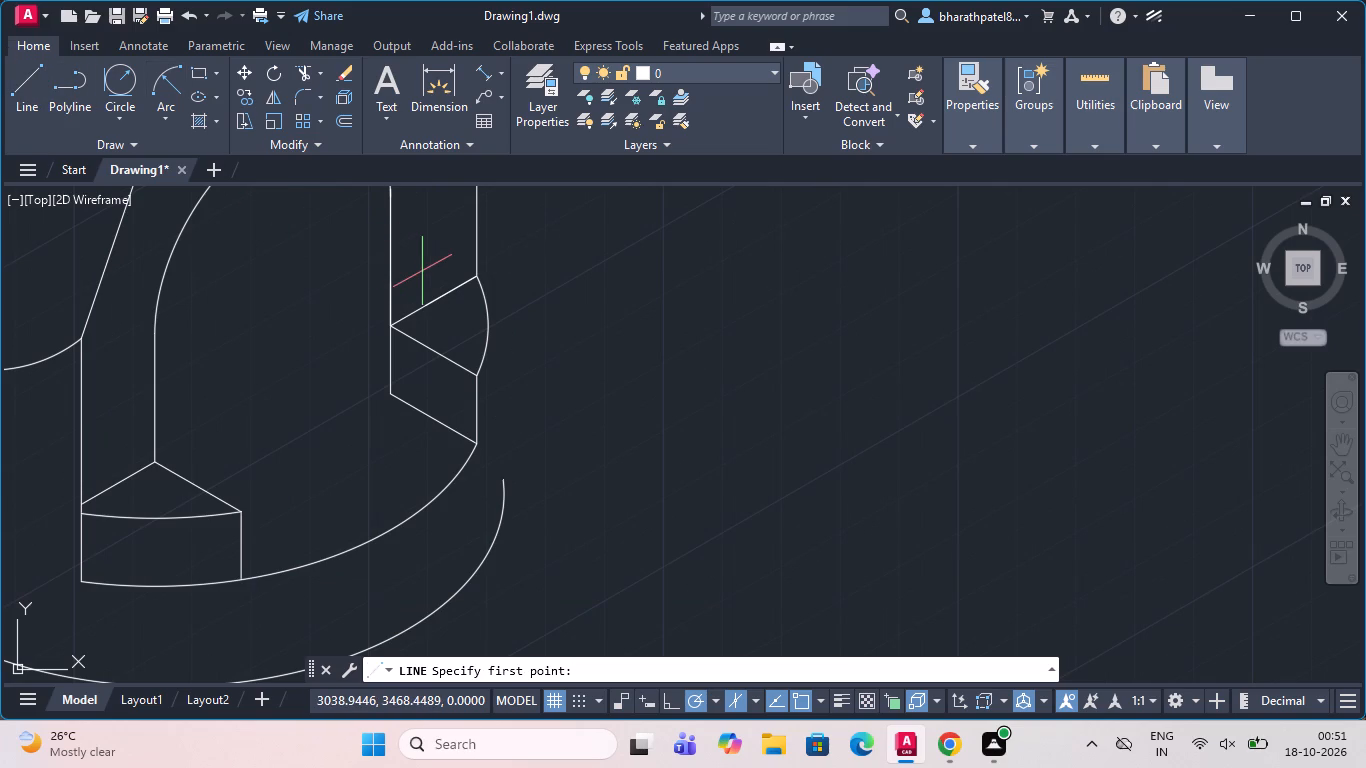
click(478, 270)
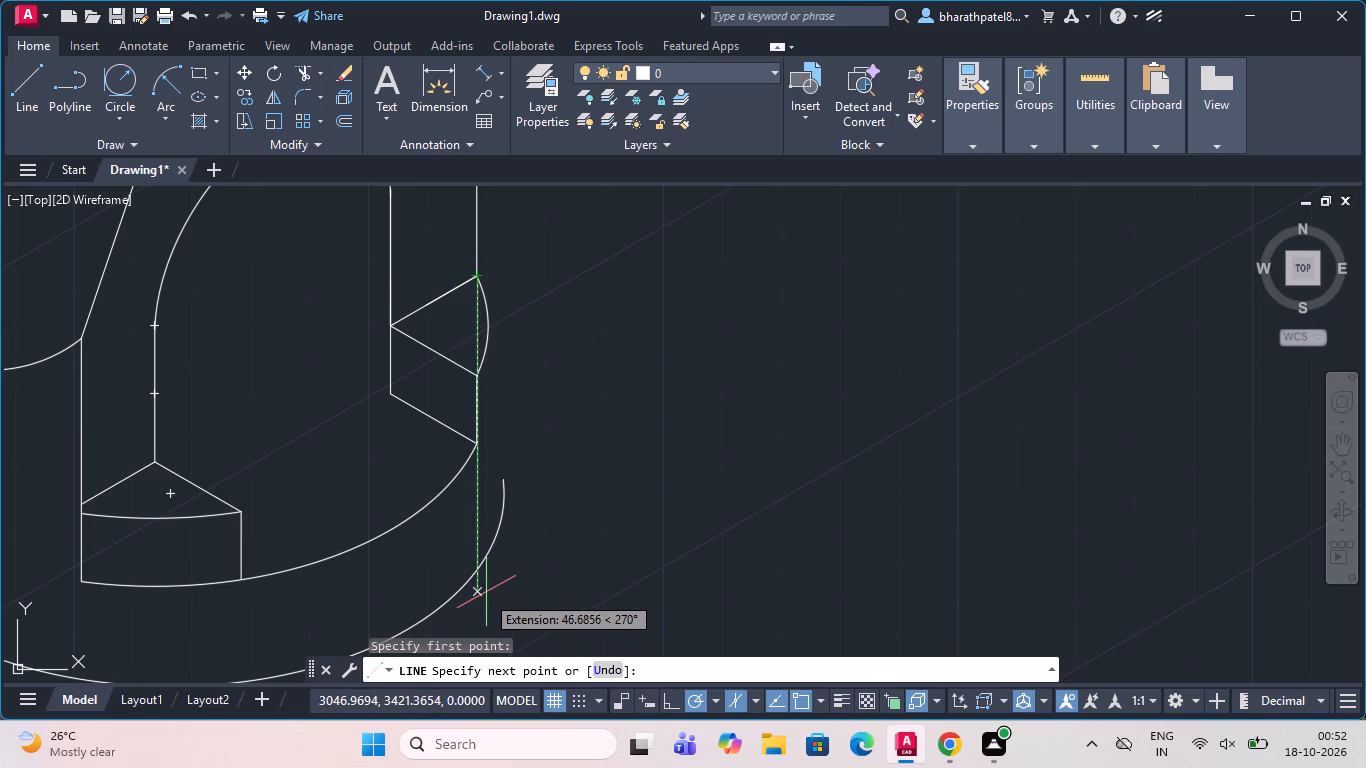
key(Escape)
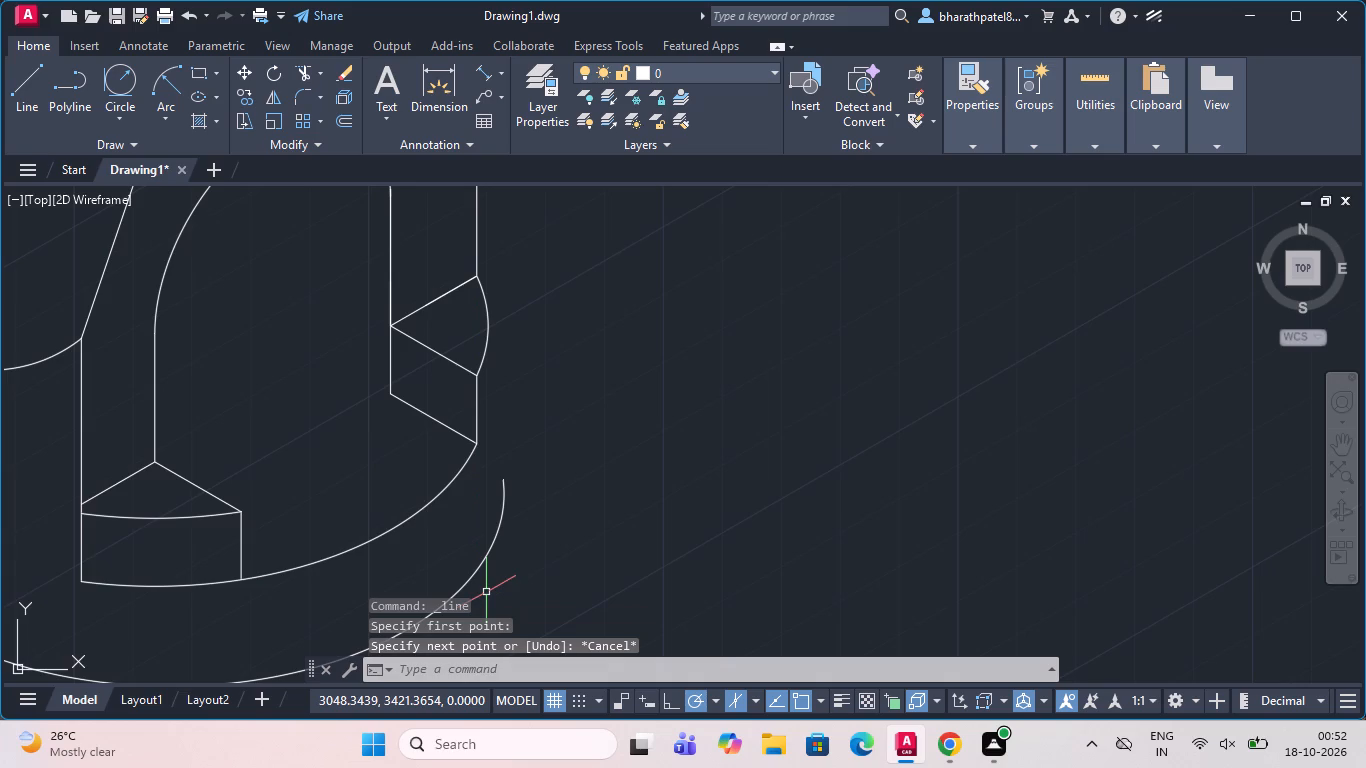
Draw a vertical line about 44.7 units downward from the quadrant of the small rear curved edge, past the outer curved base edge.
scroll(486, 565, down, 1)
scroll(502, 338, up, 2)
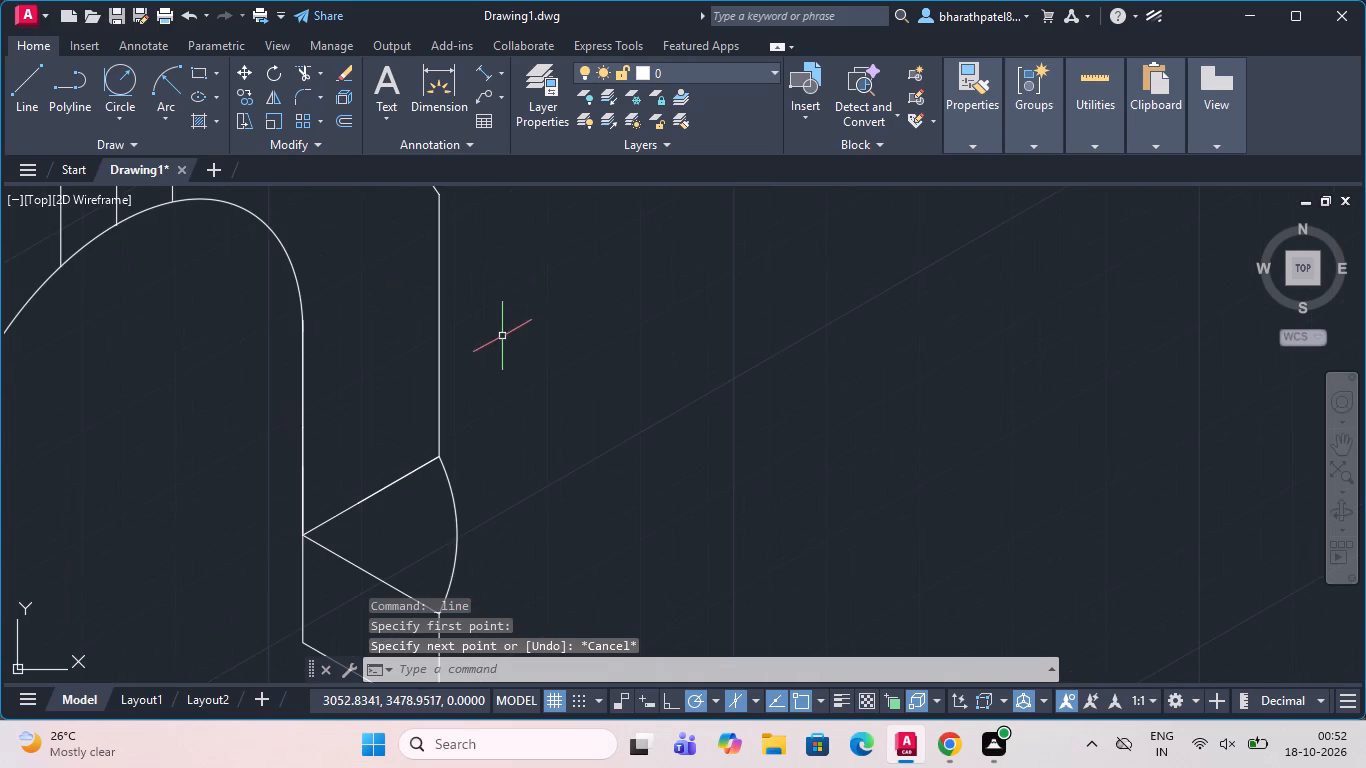
click(20, 83)
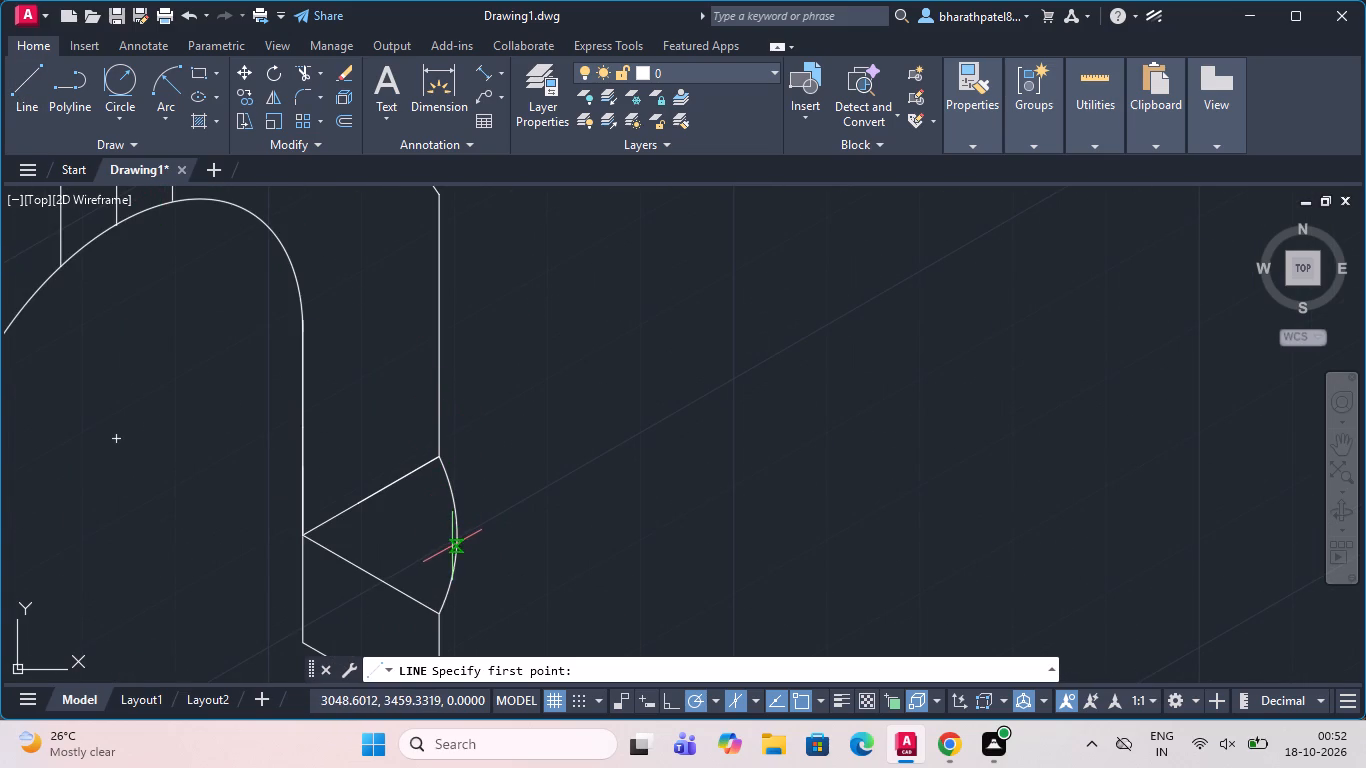
scroll(452, 546, down, 3)
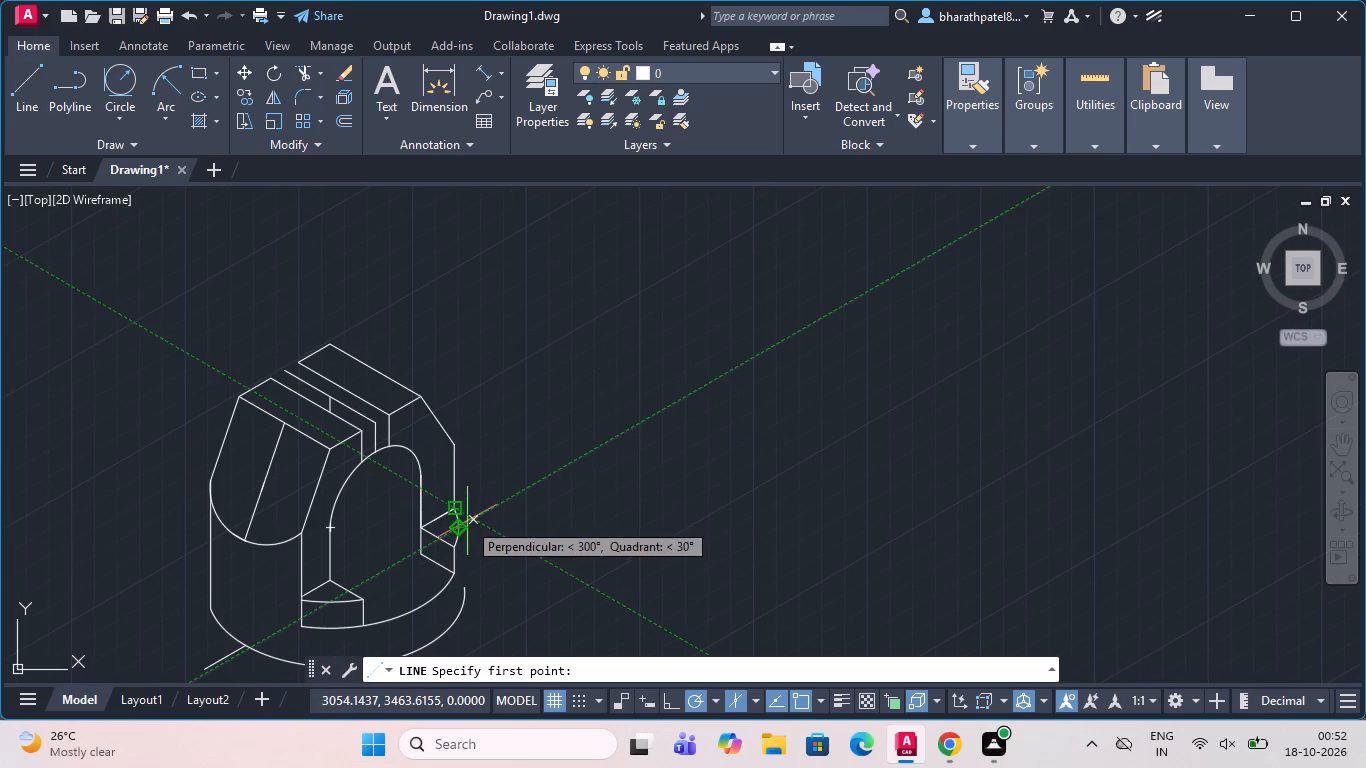
scroll(459, 534, up, 2)
click(452, 514)
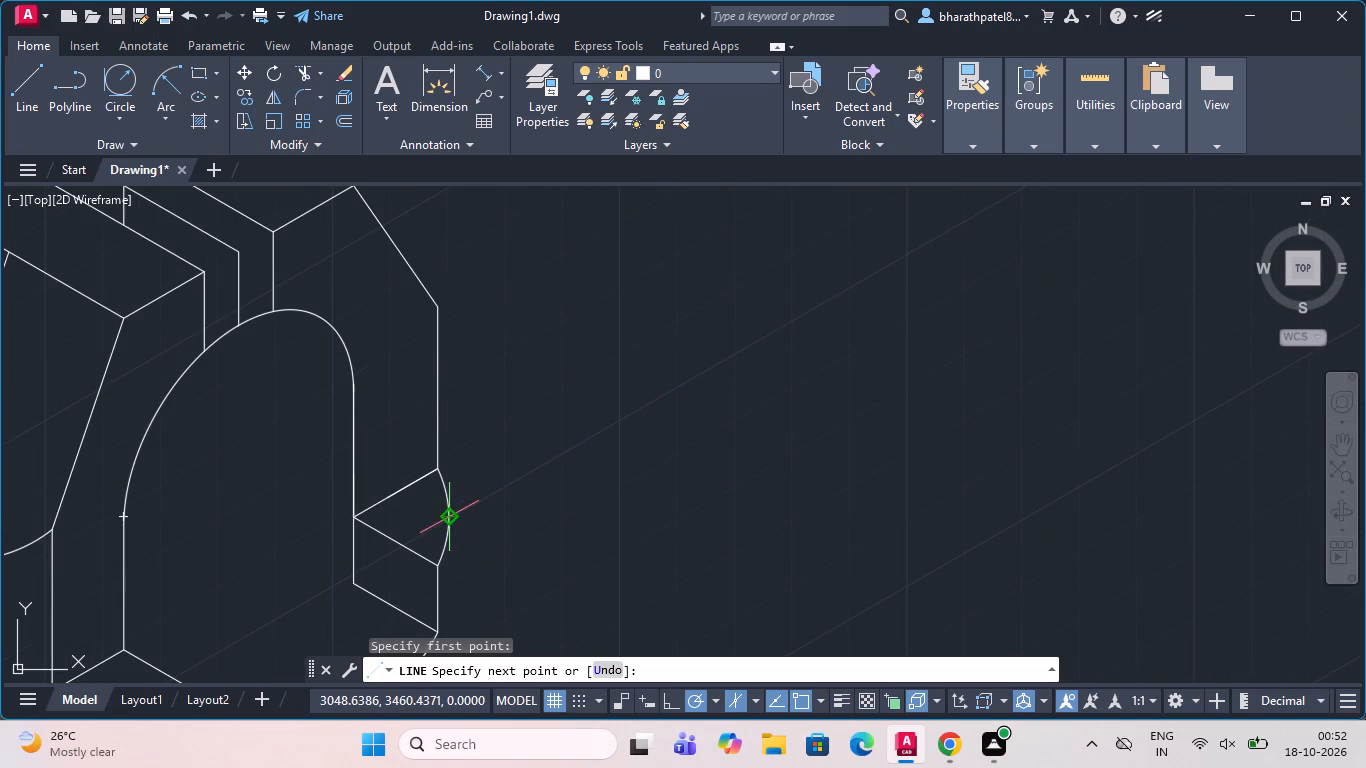
scroll(452, 514, down, 2)
scroll(448, 614, up, 1)
scroll(463, 489, down, 2)
scroll(463, 577, up, 2)
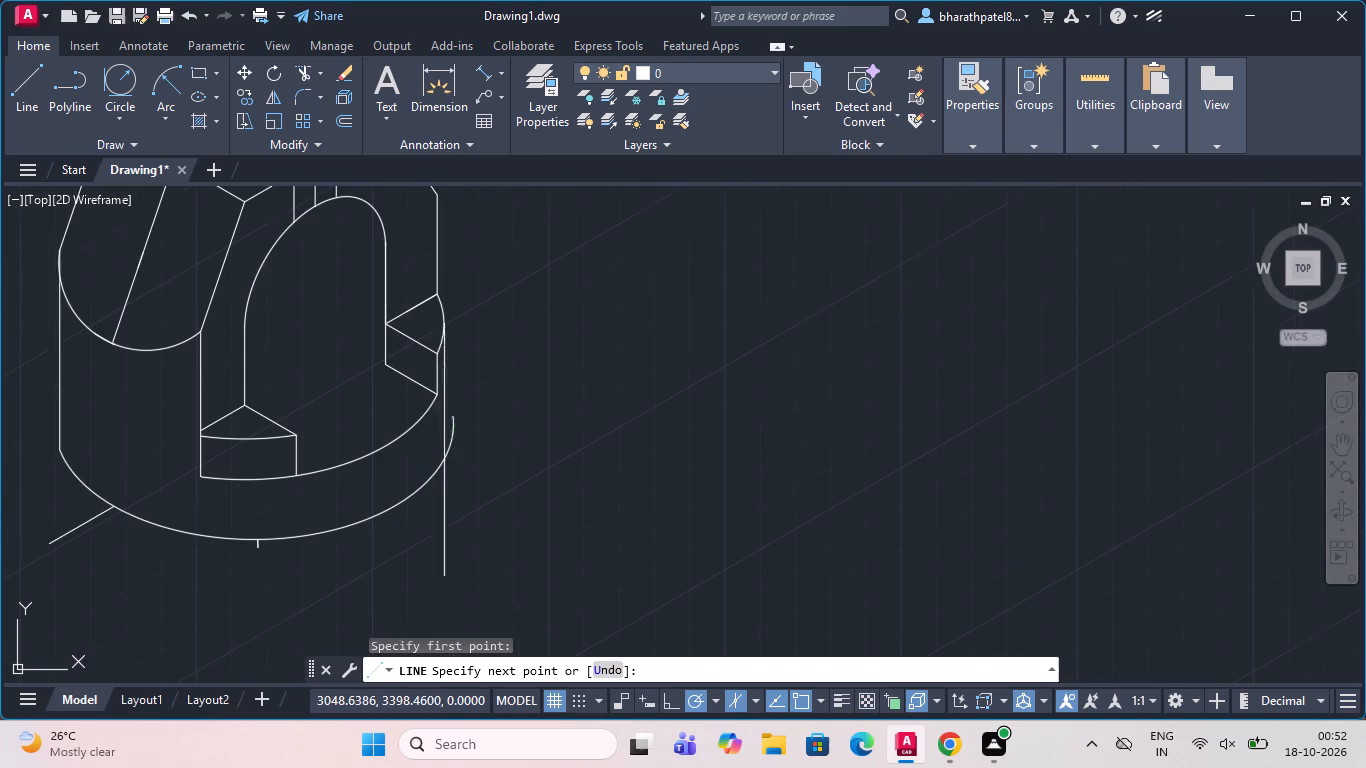
click(445, 504)
key(Escape)
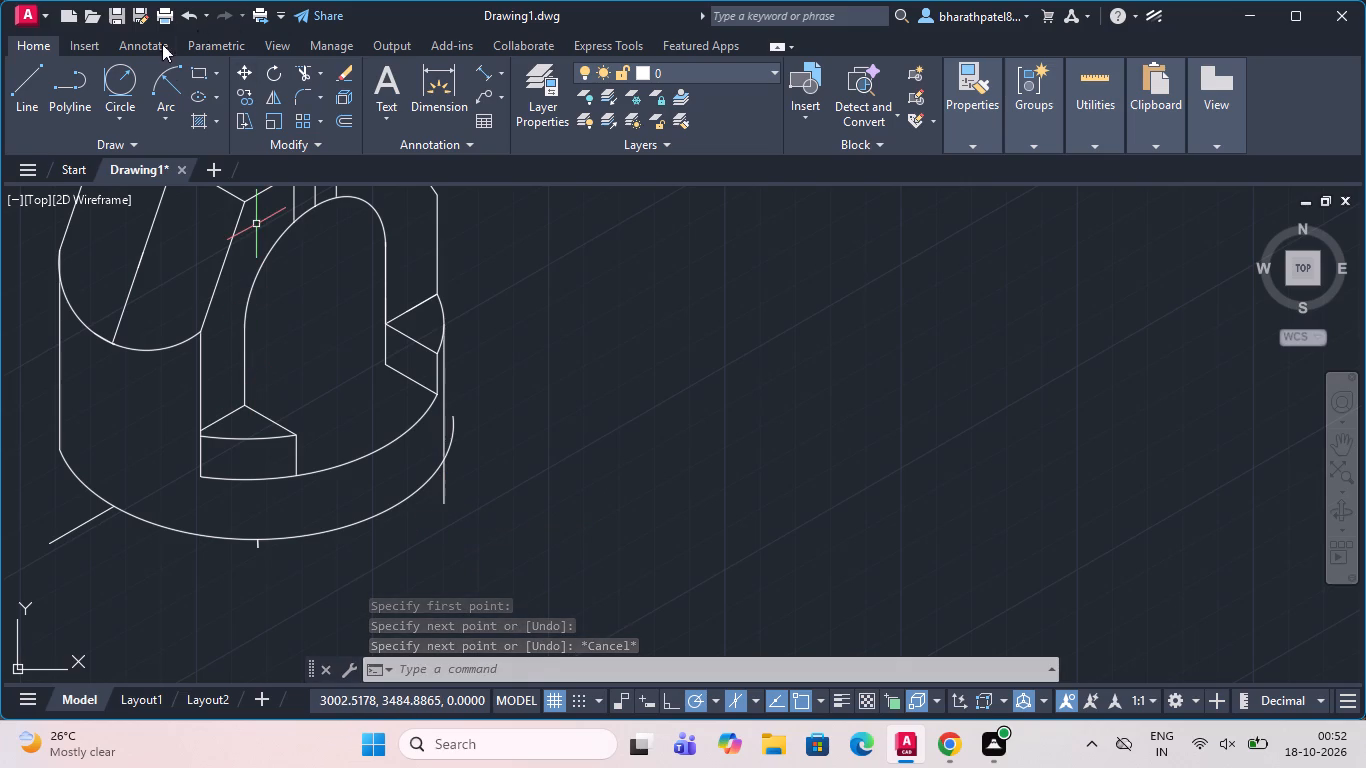
Trim the new vertical line's end below the outer curved base edge.
click(307, 67)
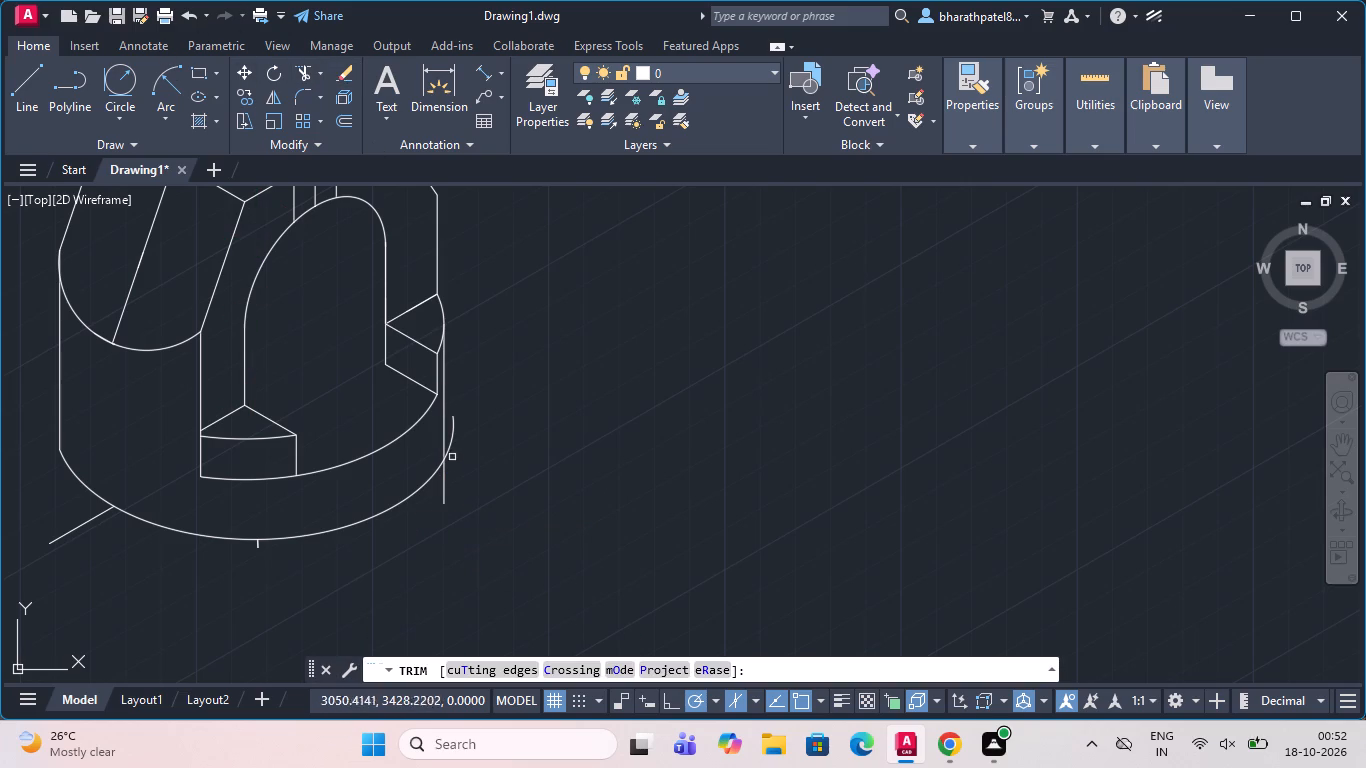
click(446, 475)
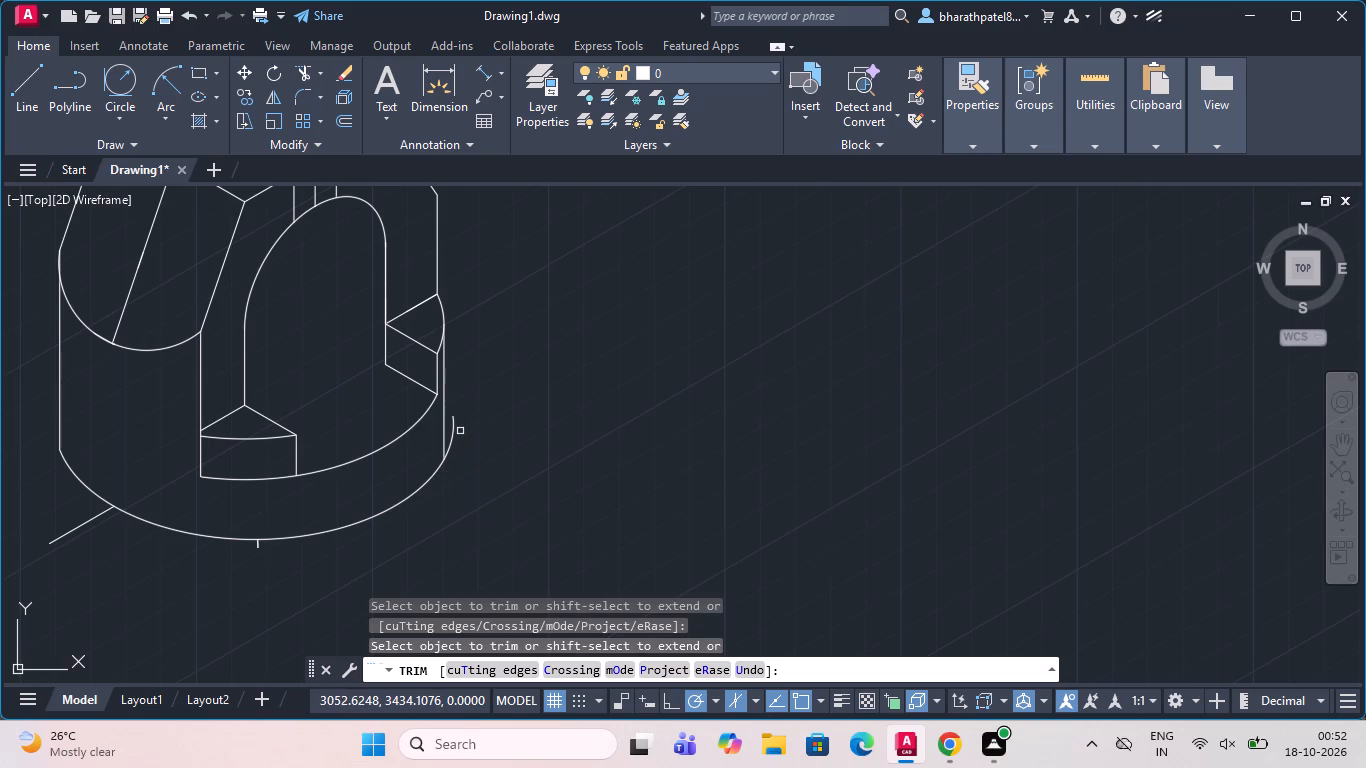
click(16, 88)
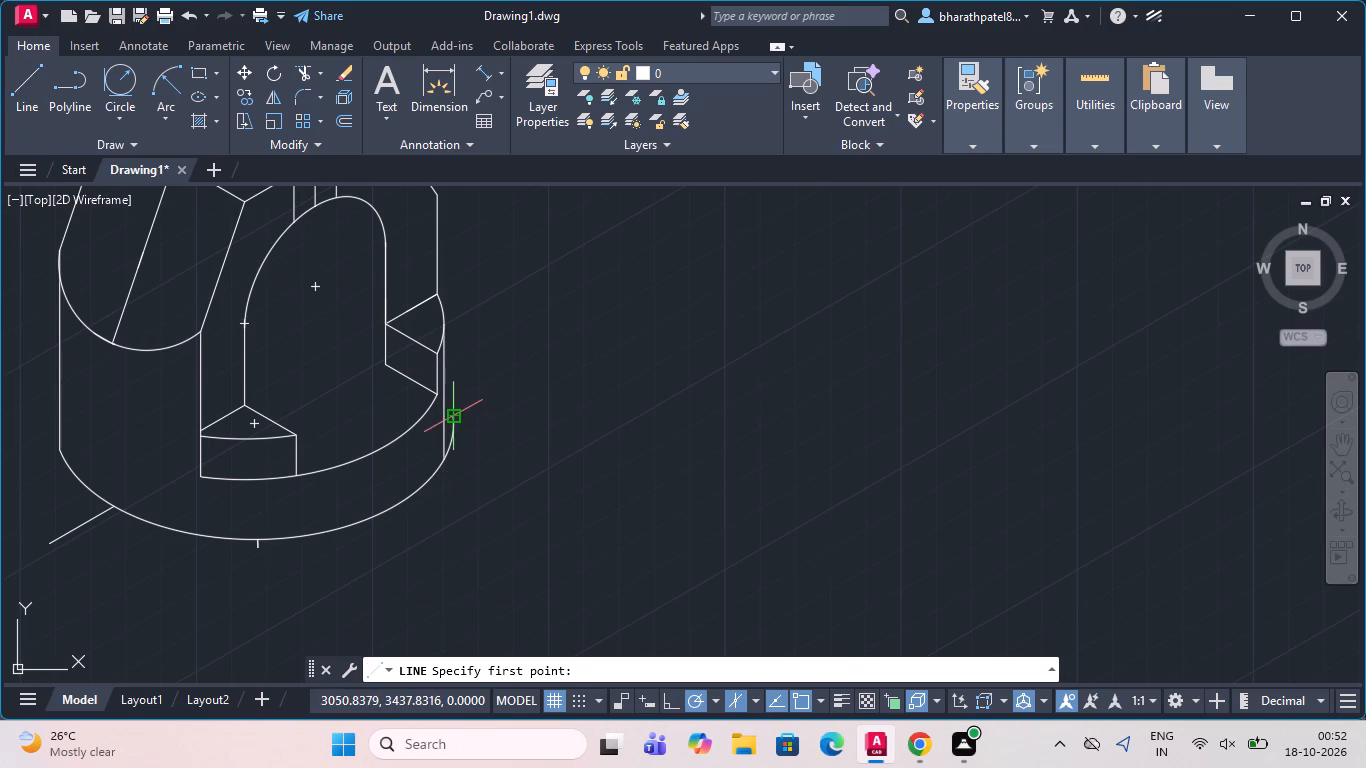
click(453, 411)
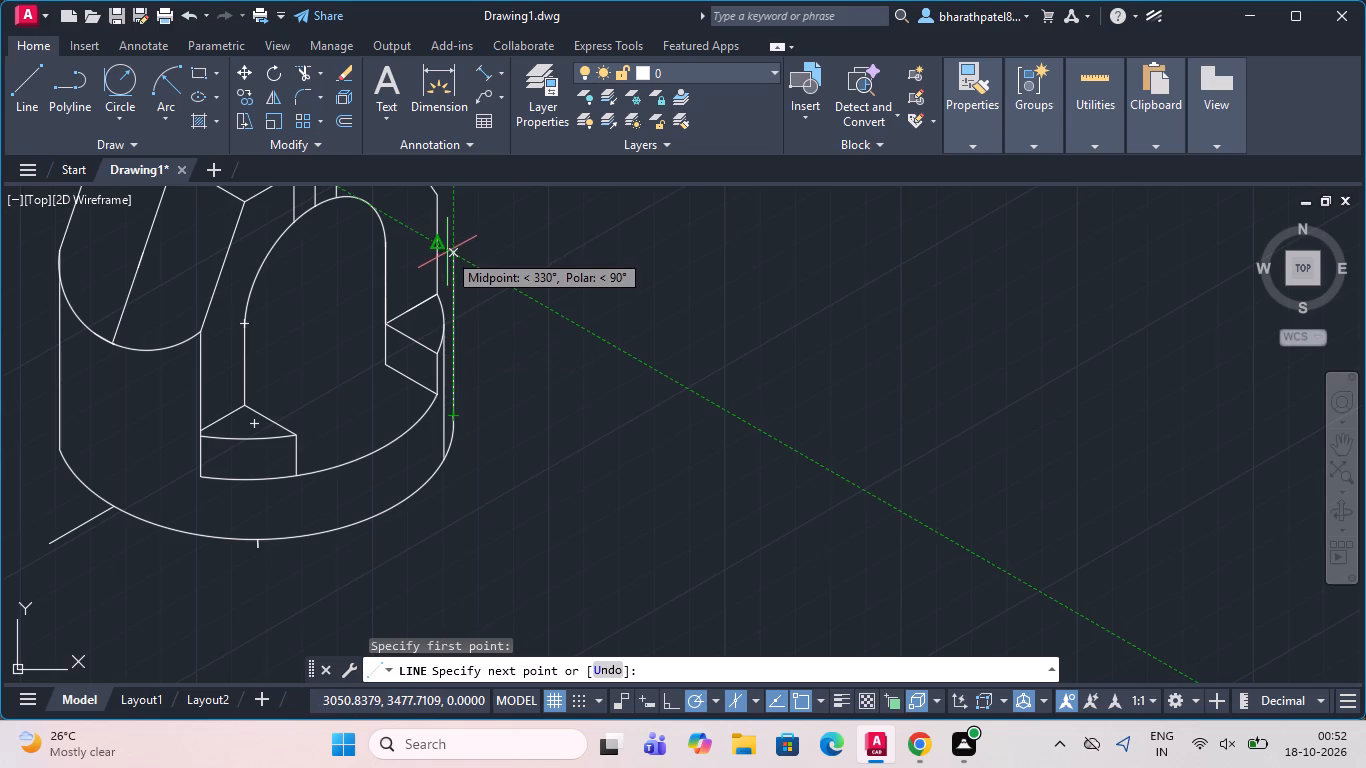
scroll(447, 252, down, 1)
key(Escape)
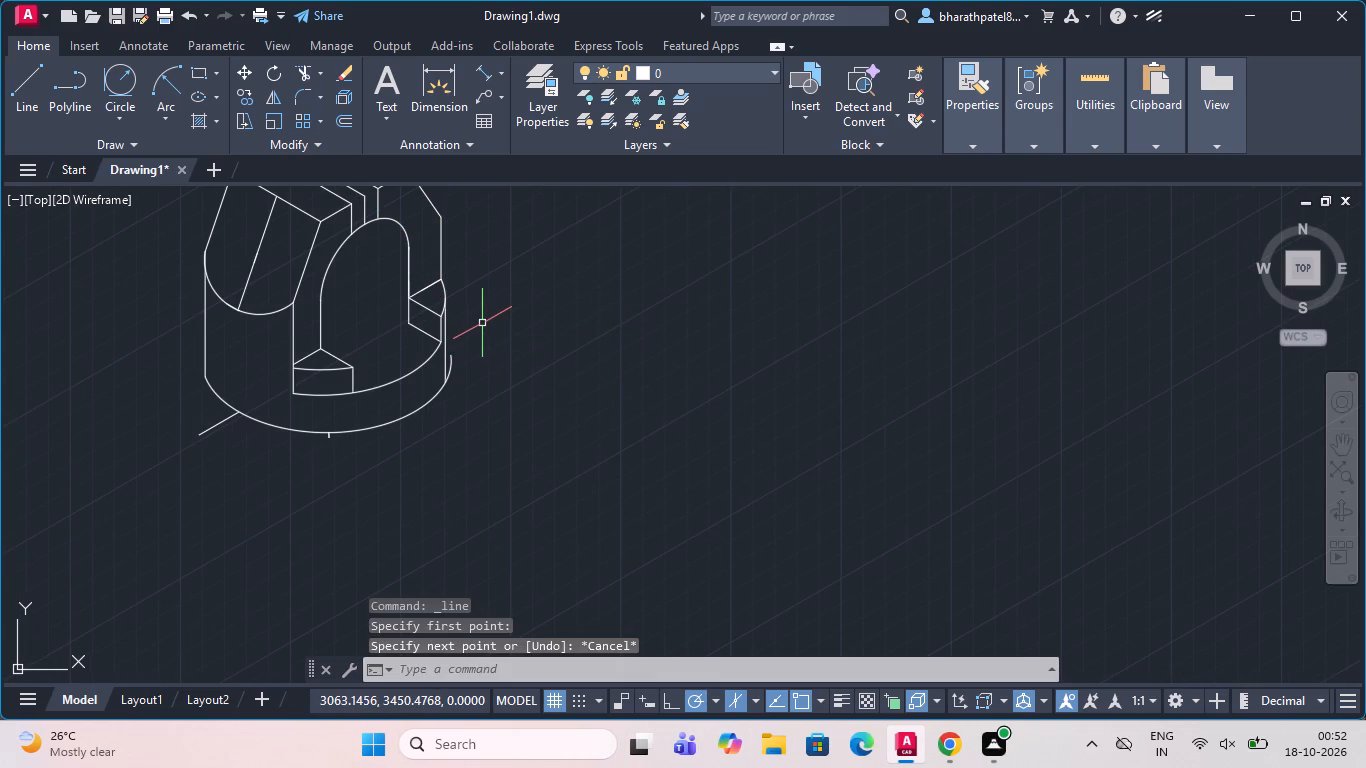
Trim the outer curved base edge's end projecting past the new vertical side line at the rear base corner.
scroll(464, 307, up, 2)
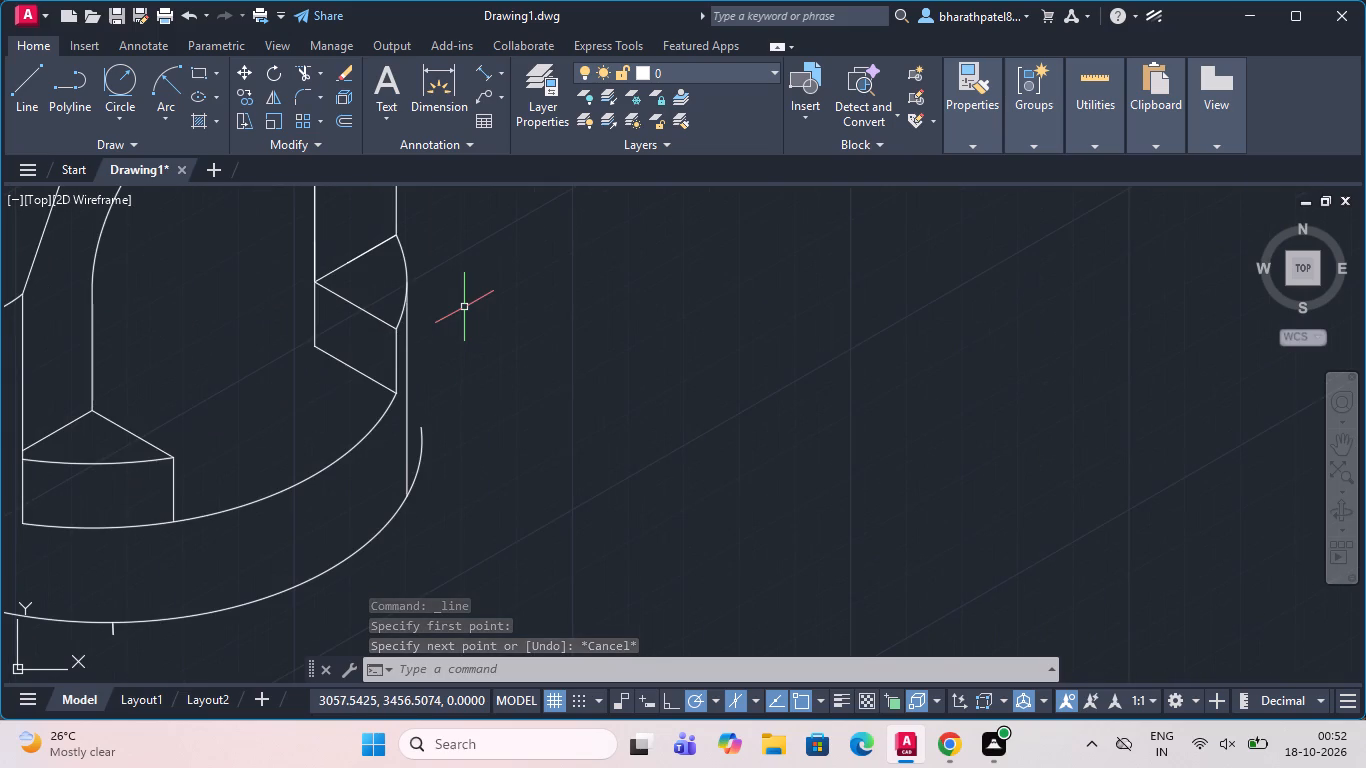
scroll(464, 307, down, 2)
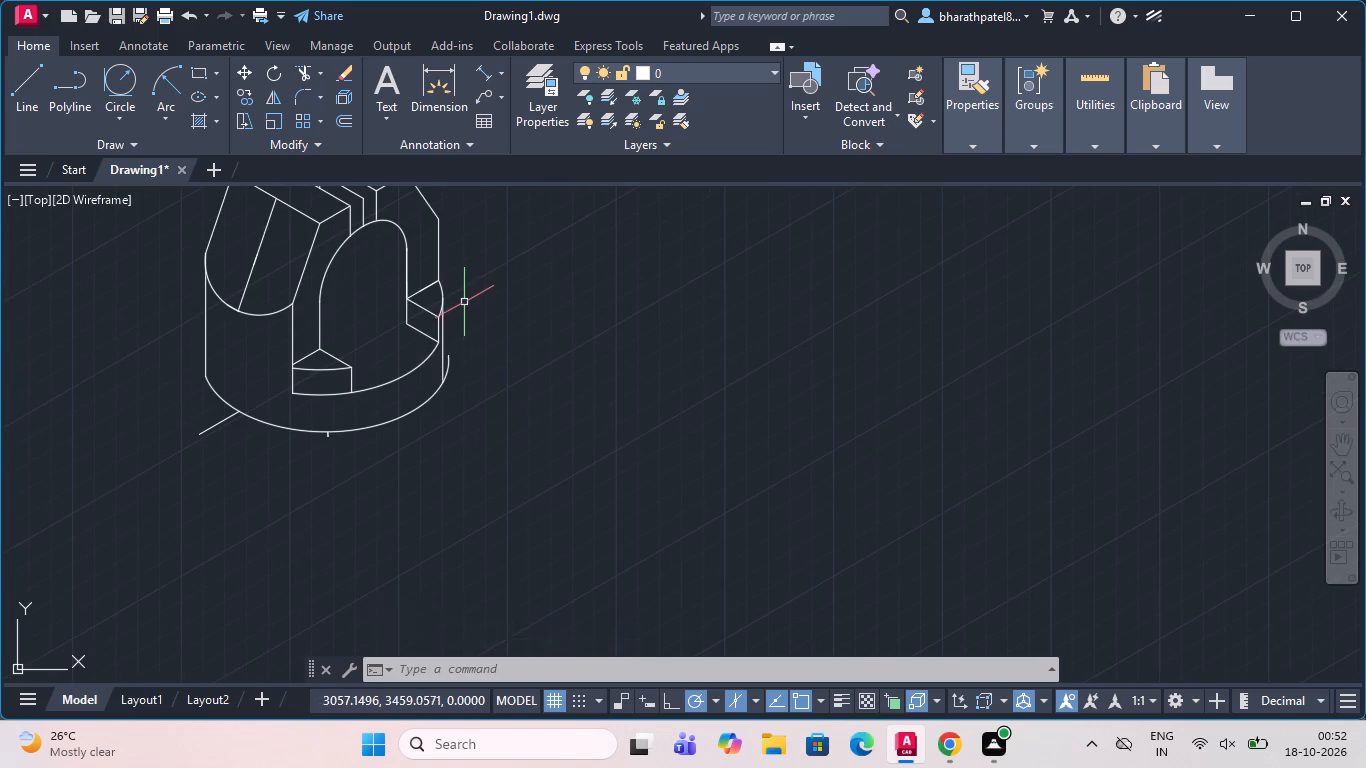
scroll(464, 300, up, 2)
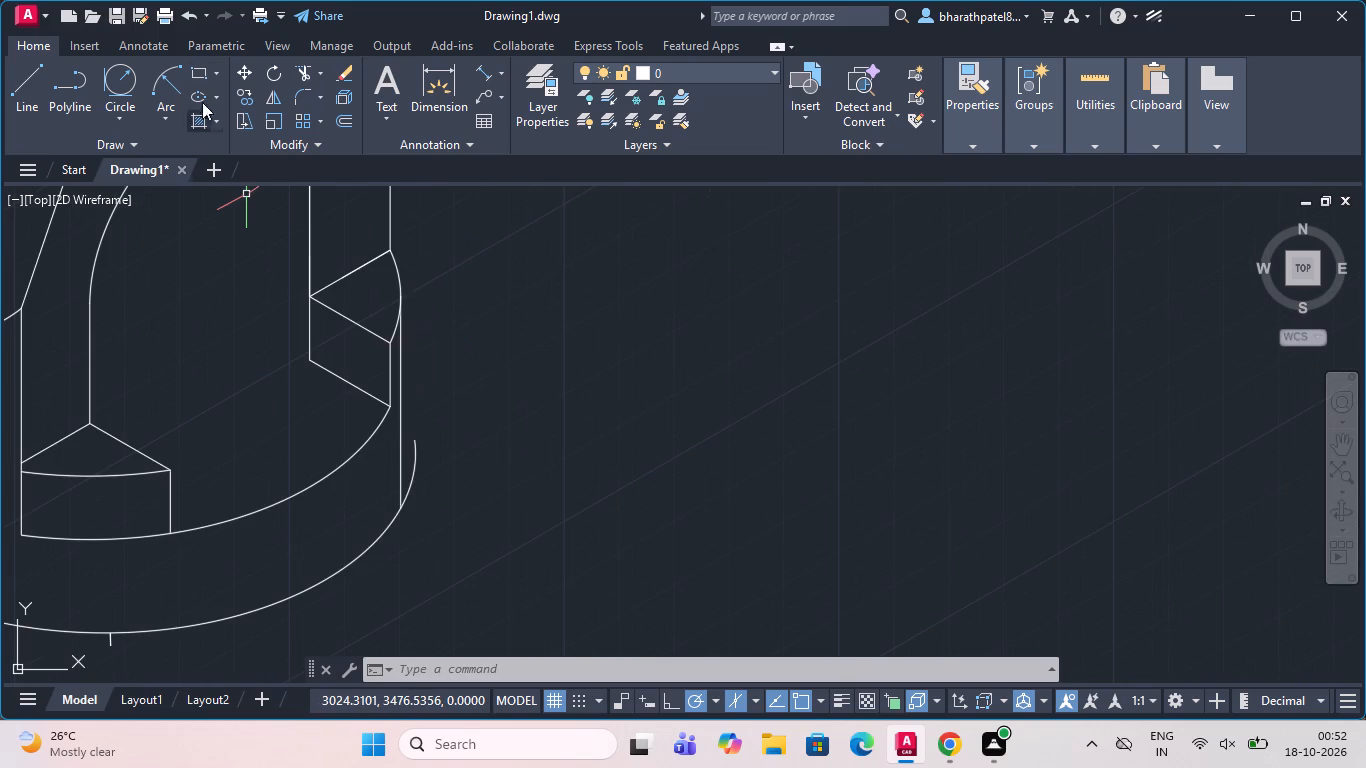
click(308, 64)
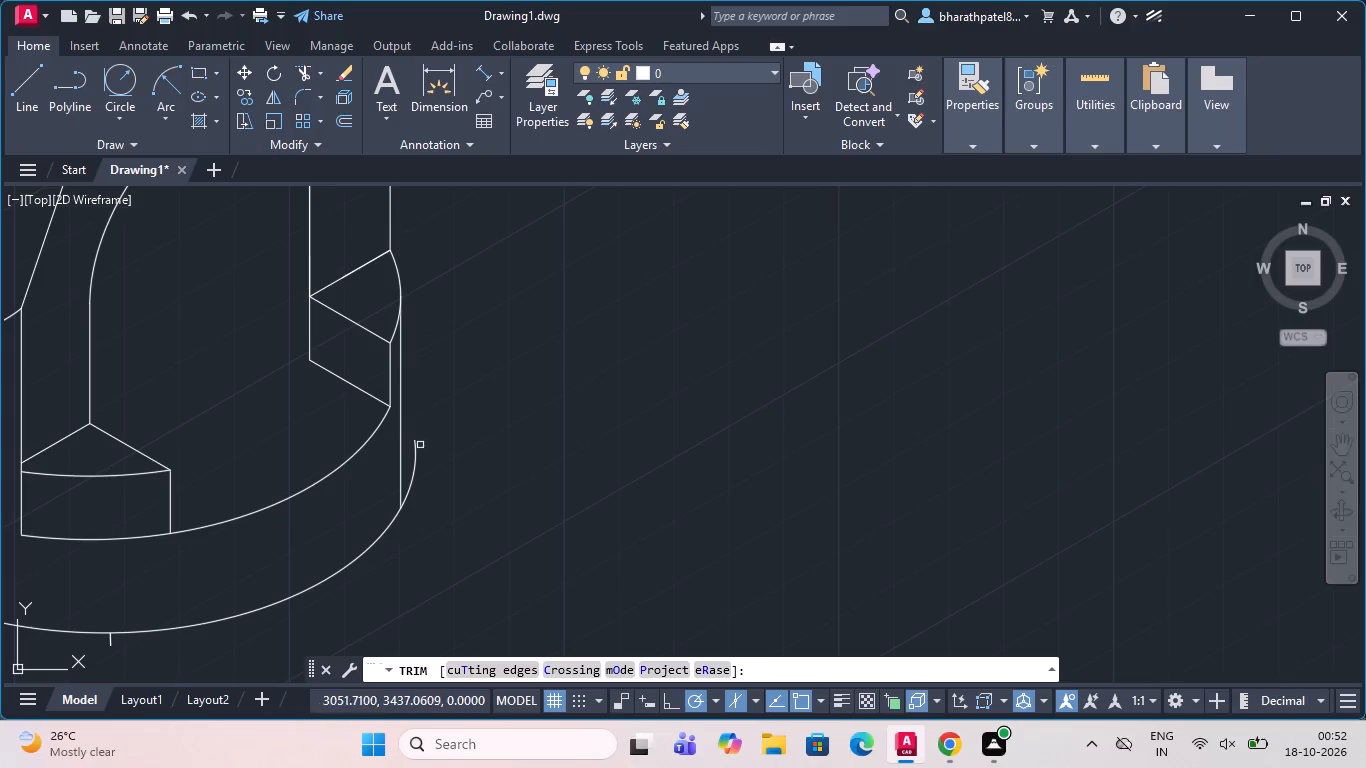
click(416, 455)
scroll(439, 427, down, 2)
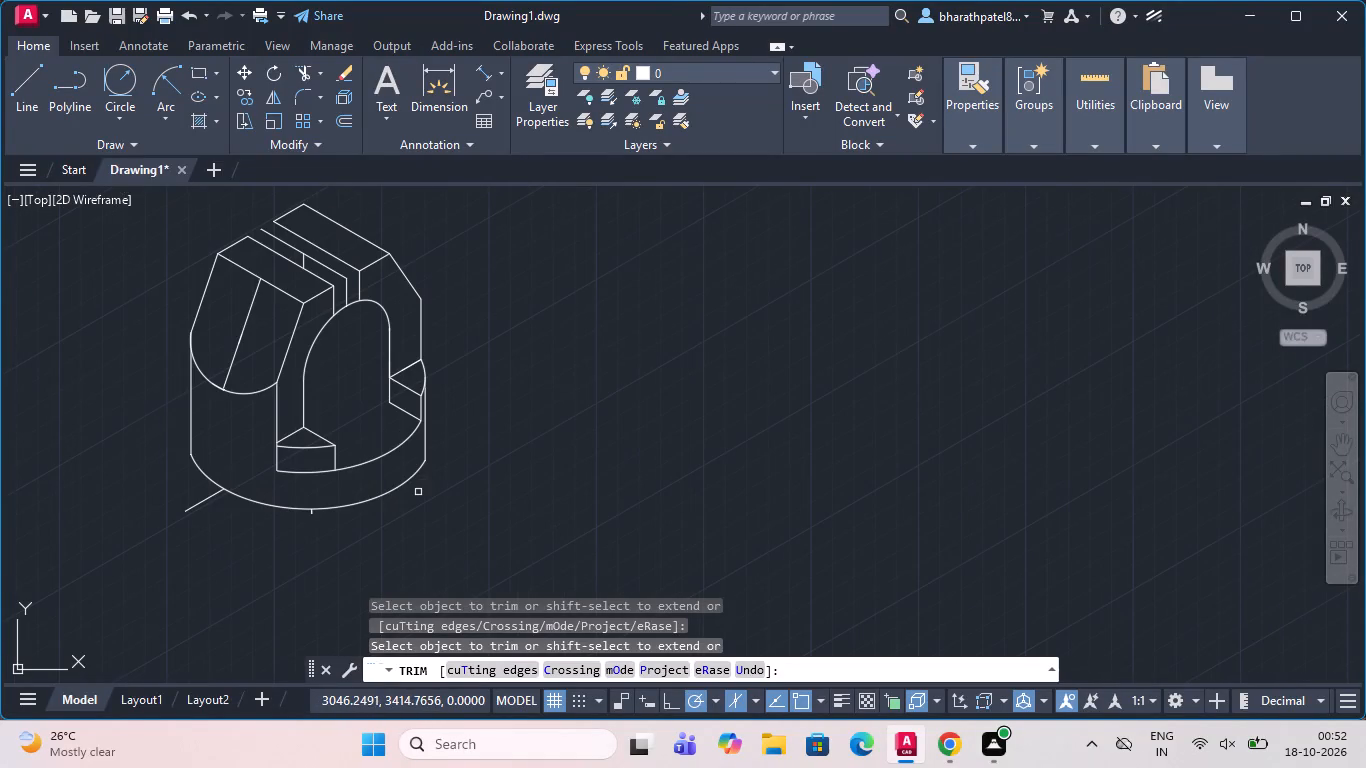
scroll(417, 492, up, 3)
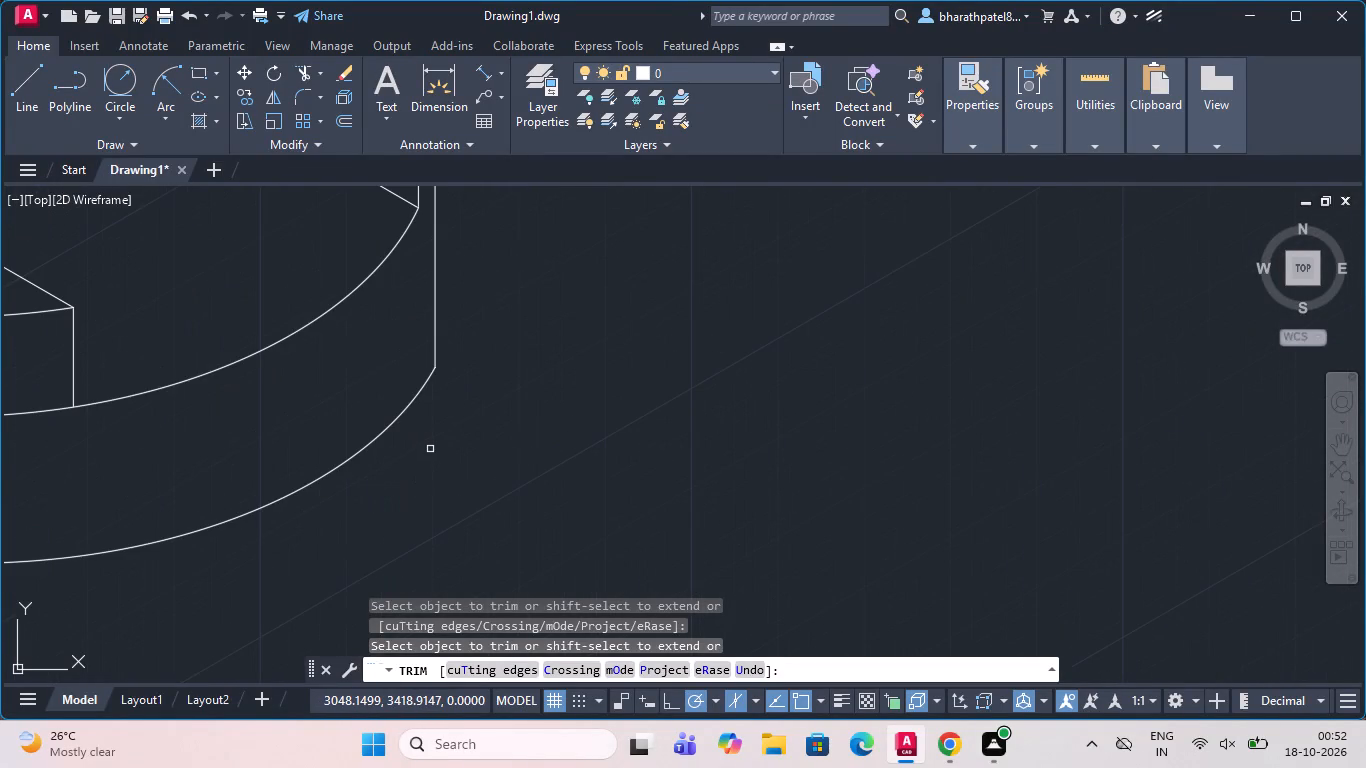
scroll(430, 442, down, 2)
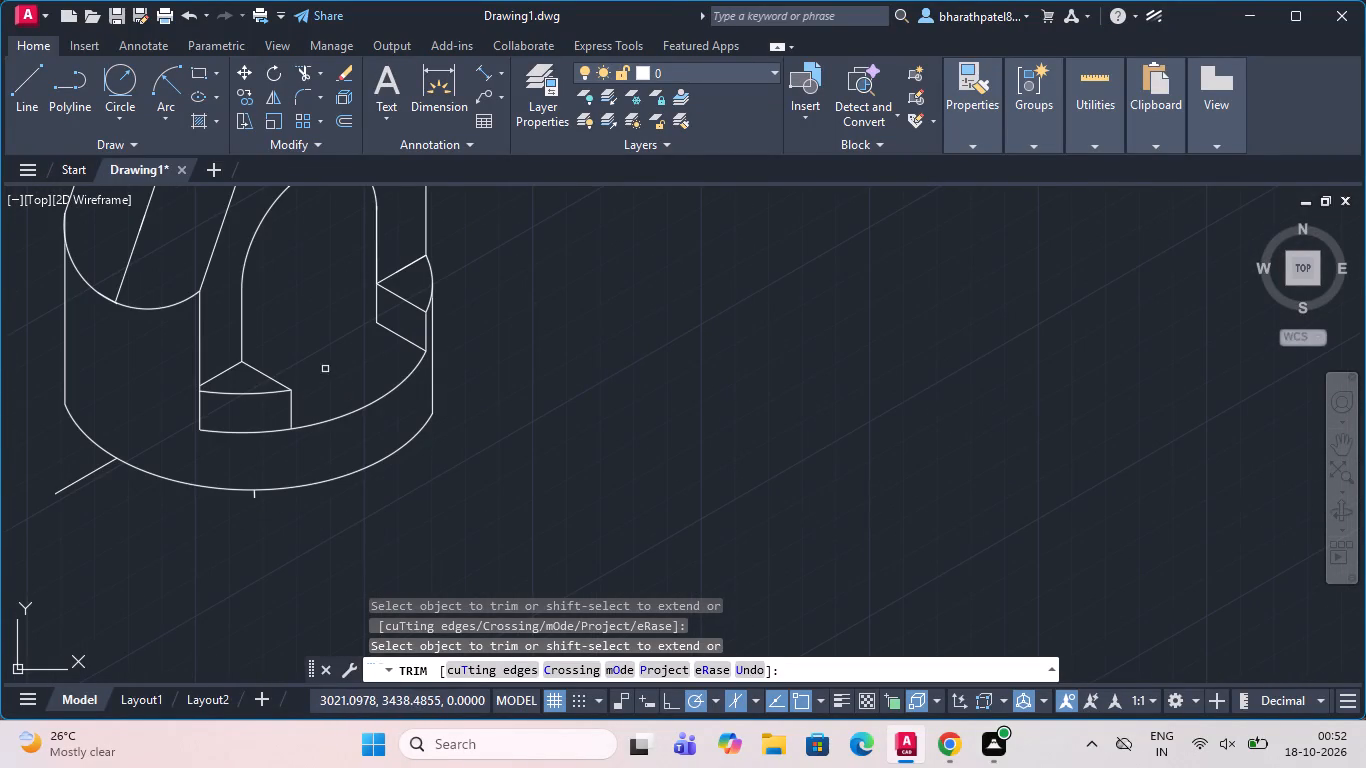
Trim the short vertical stub projecting below the outer curved base edge.
scroll(234, 510, up, 3)
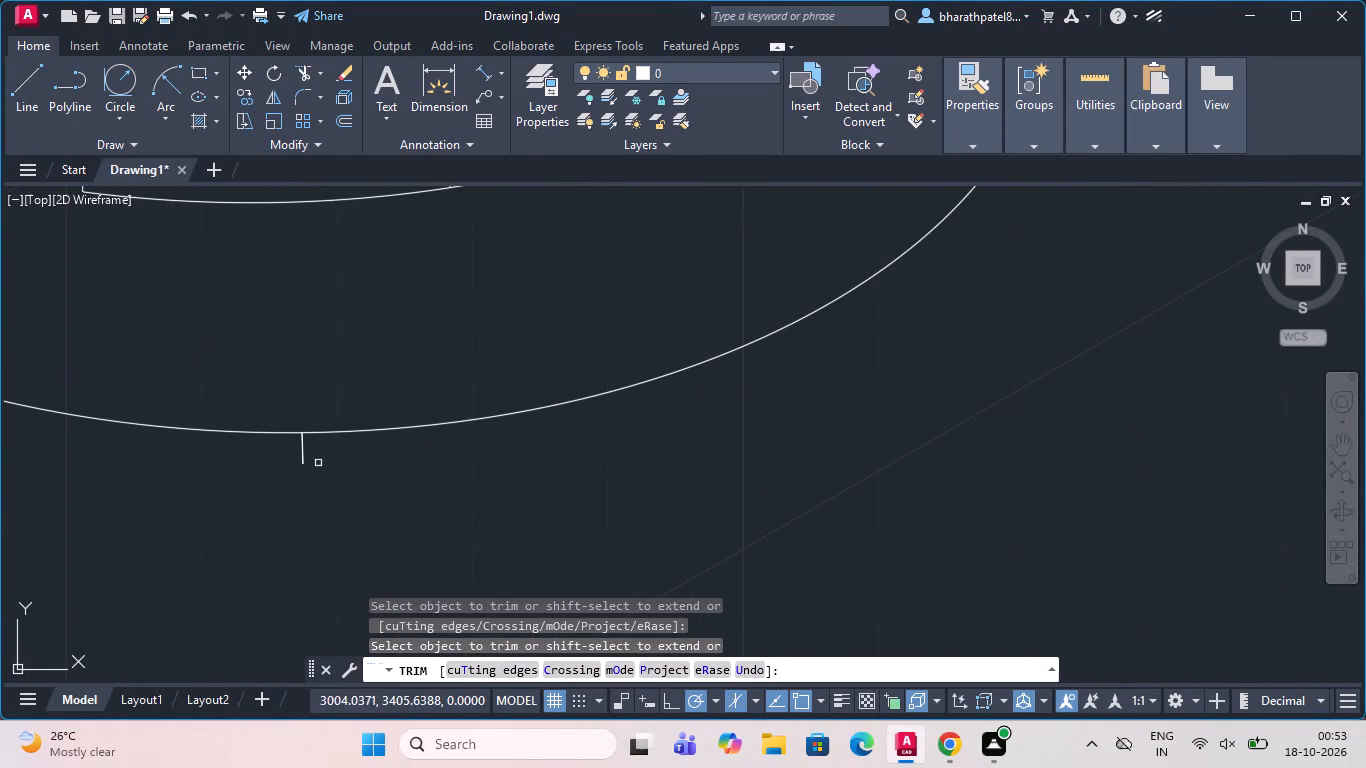
click(302, 453)
click(300, 455)
scroll(303, 461, down, 4)
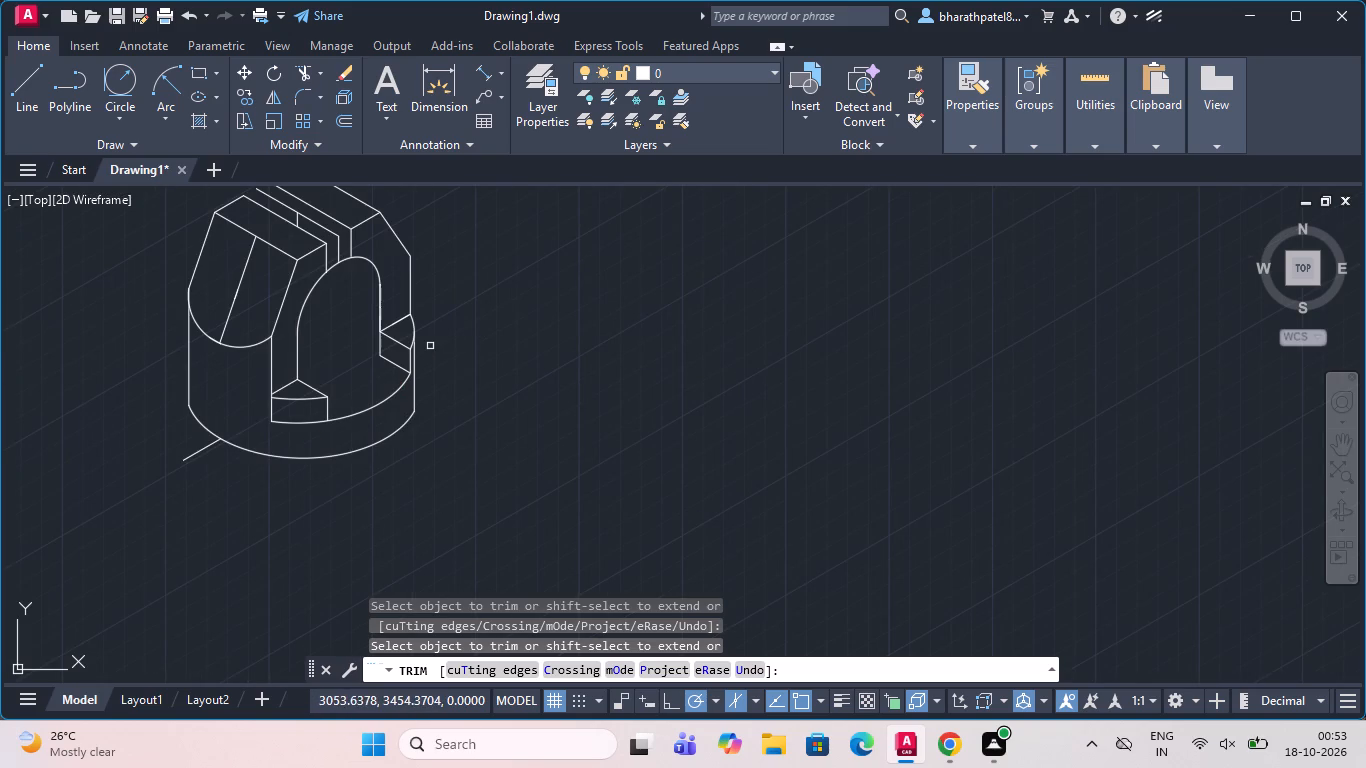
Remove the slanted line crossing the sloped front face, trimming it piece by piece and deleting the leftover segment.
scroll(422, 346, up, 2)
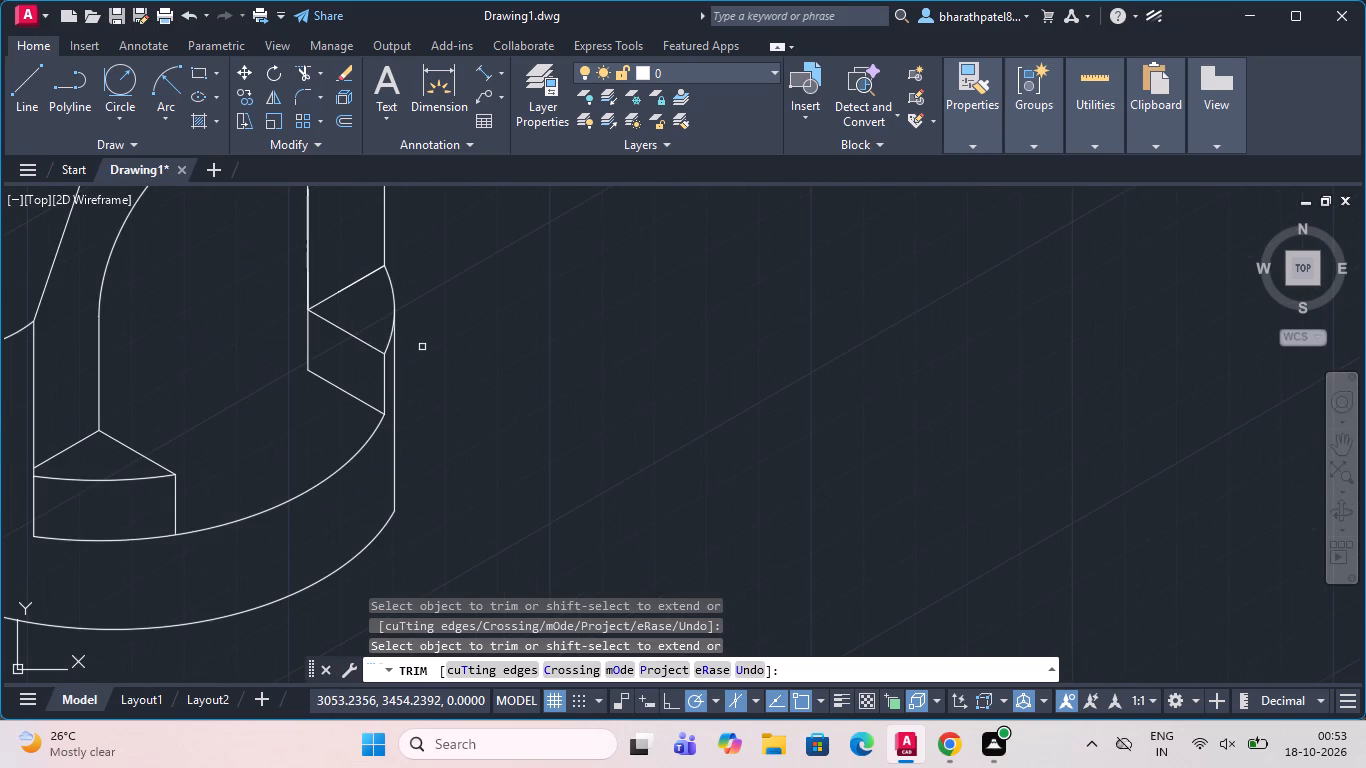
scroll(422, 348, down, 3)
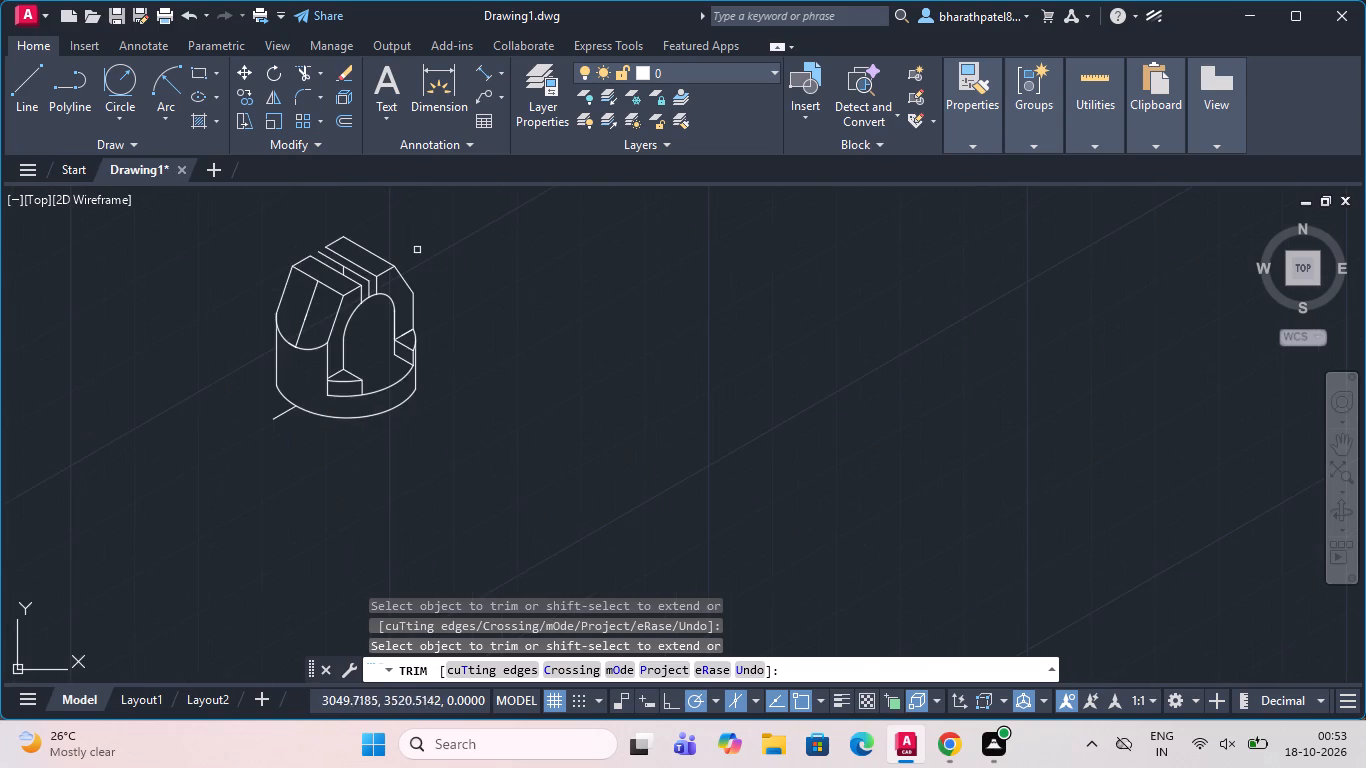
scroll(414, 240, up, 2)
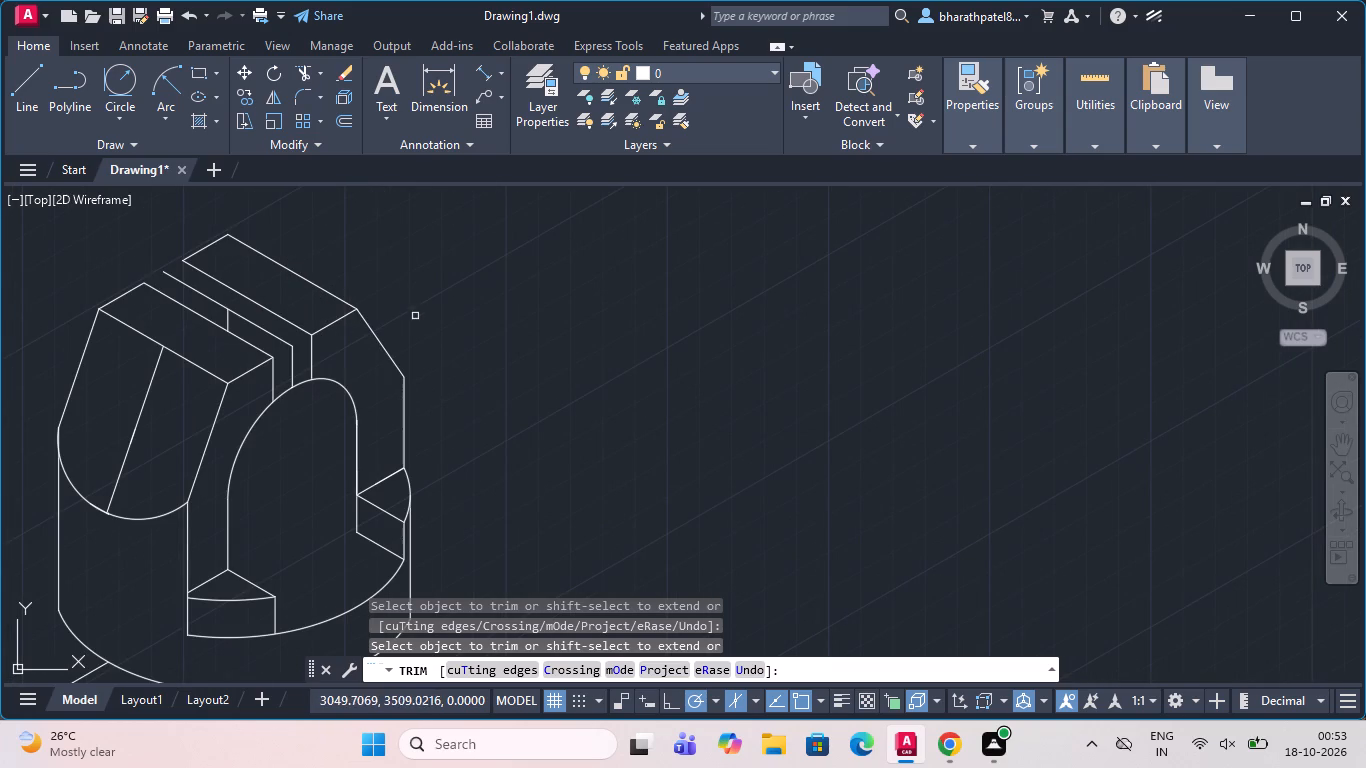
scroll(416, 322, down, 1)
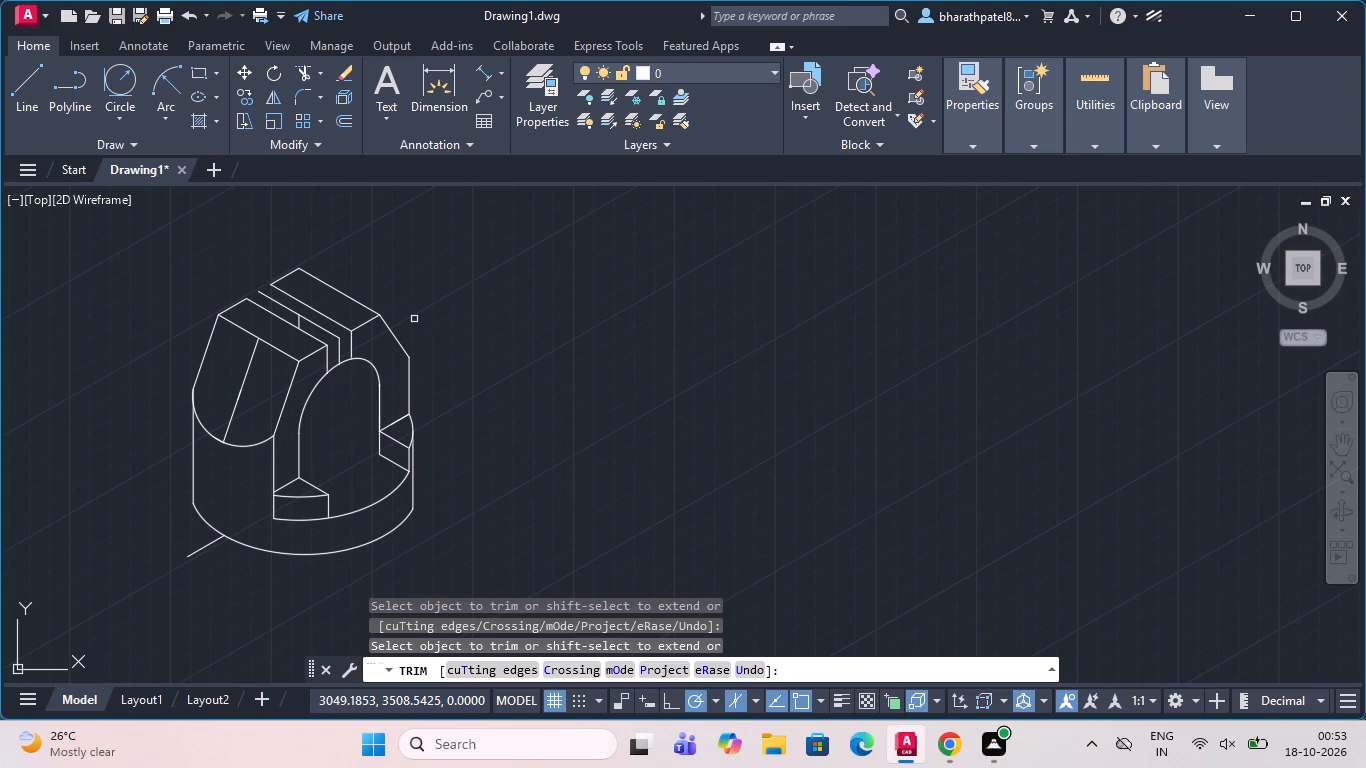
click(247, 381)
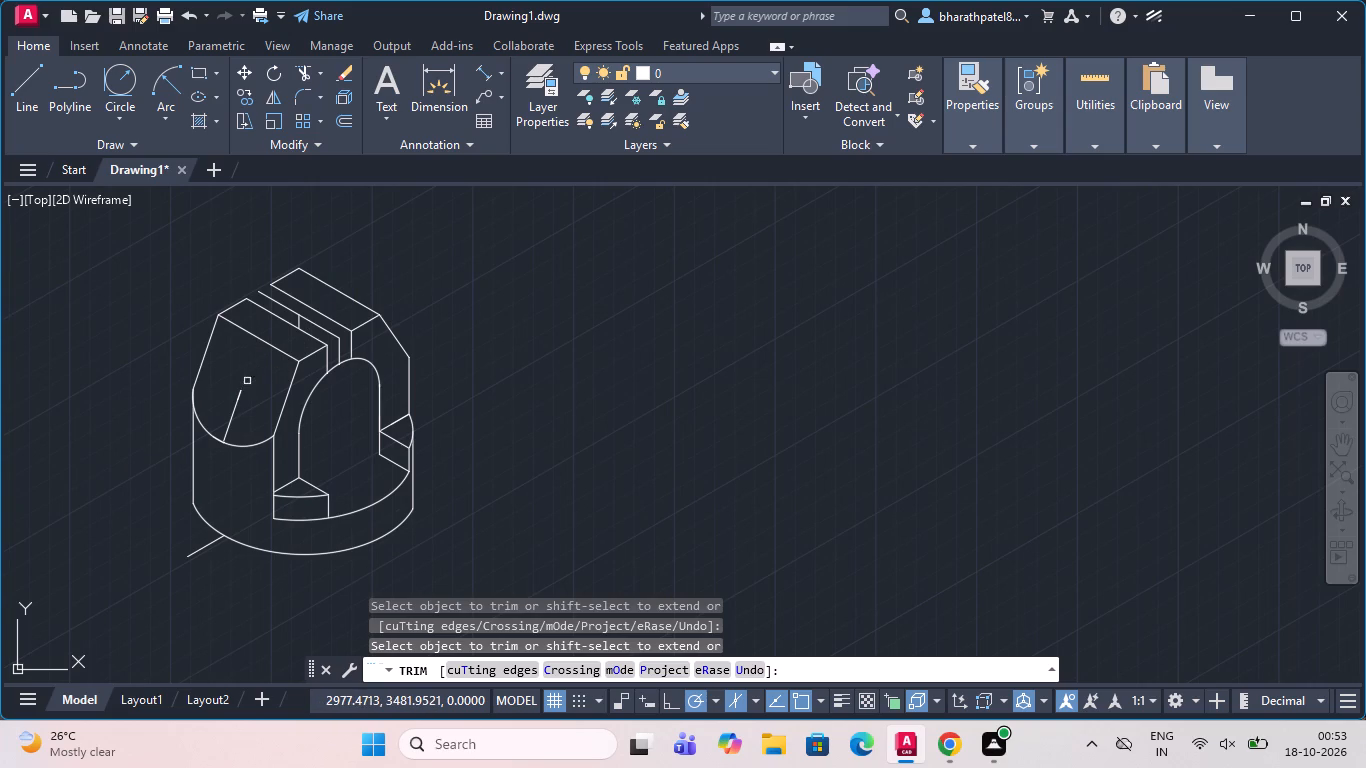
click(237, 398)
click(236, 403)
click(239, 394)
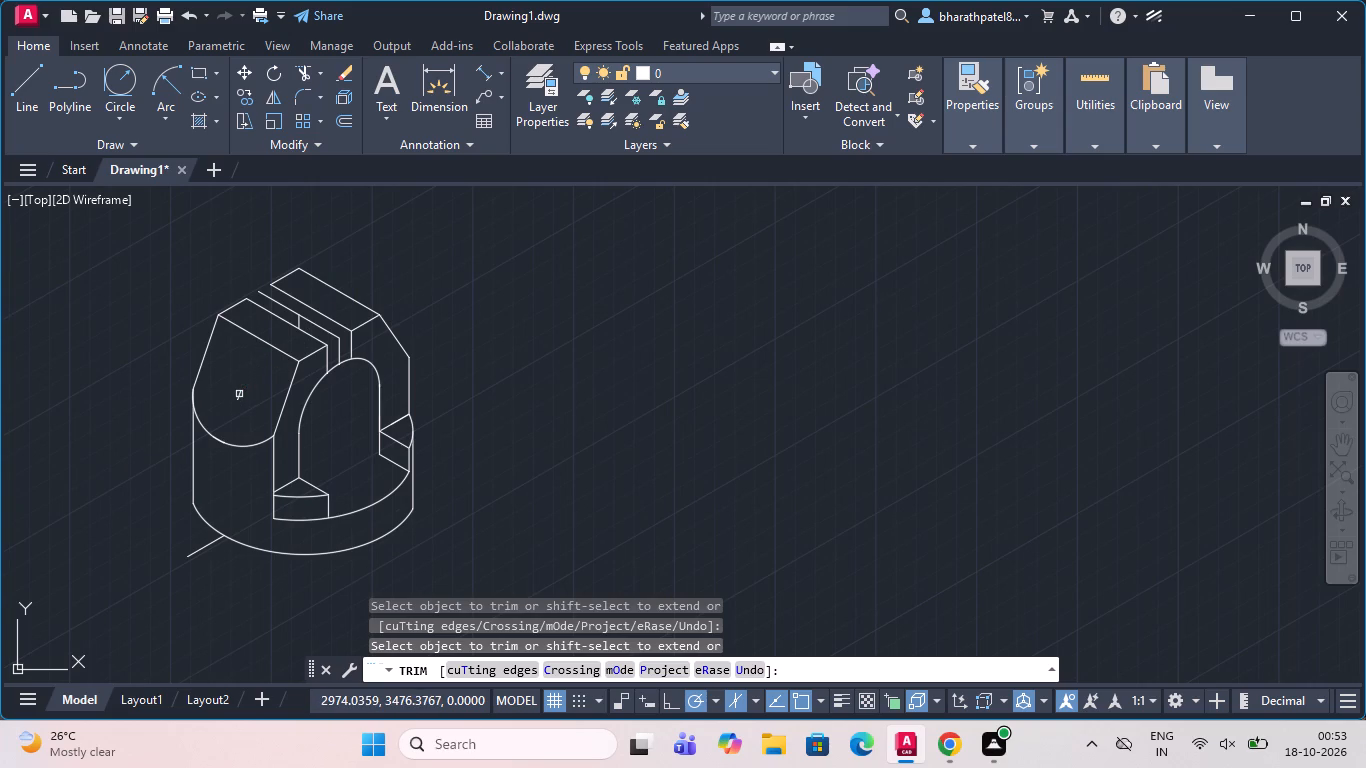
click(238, 401)
scroll(238, 399, up, 3)
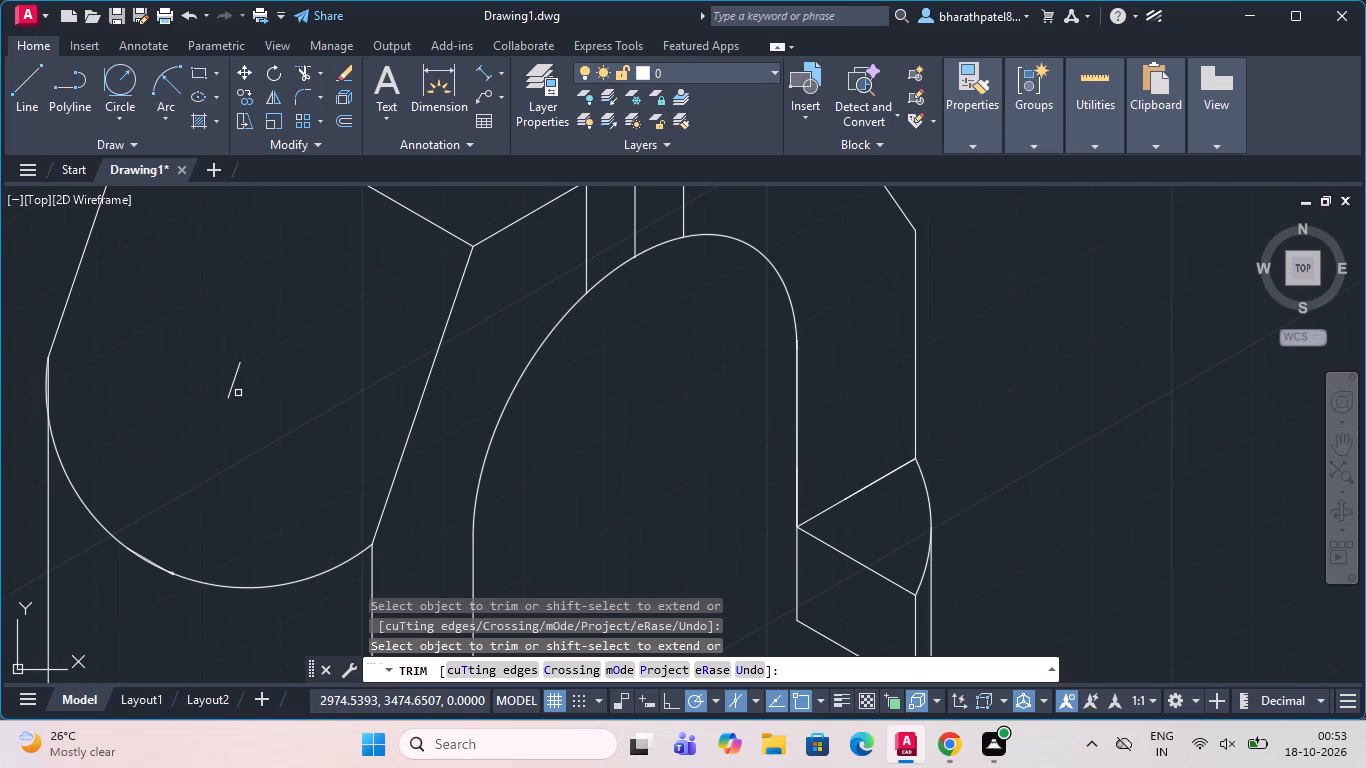
key(Escape)
drag(190, 289, 194, 329)
click(300, 463)
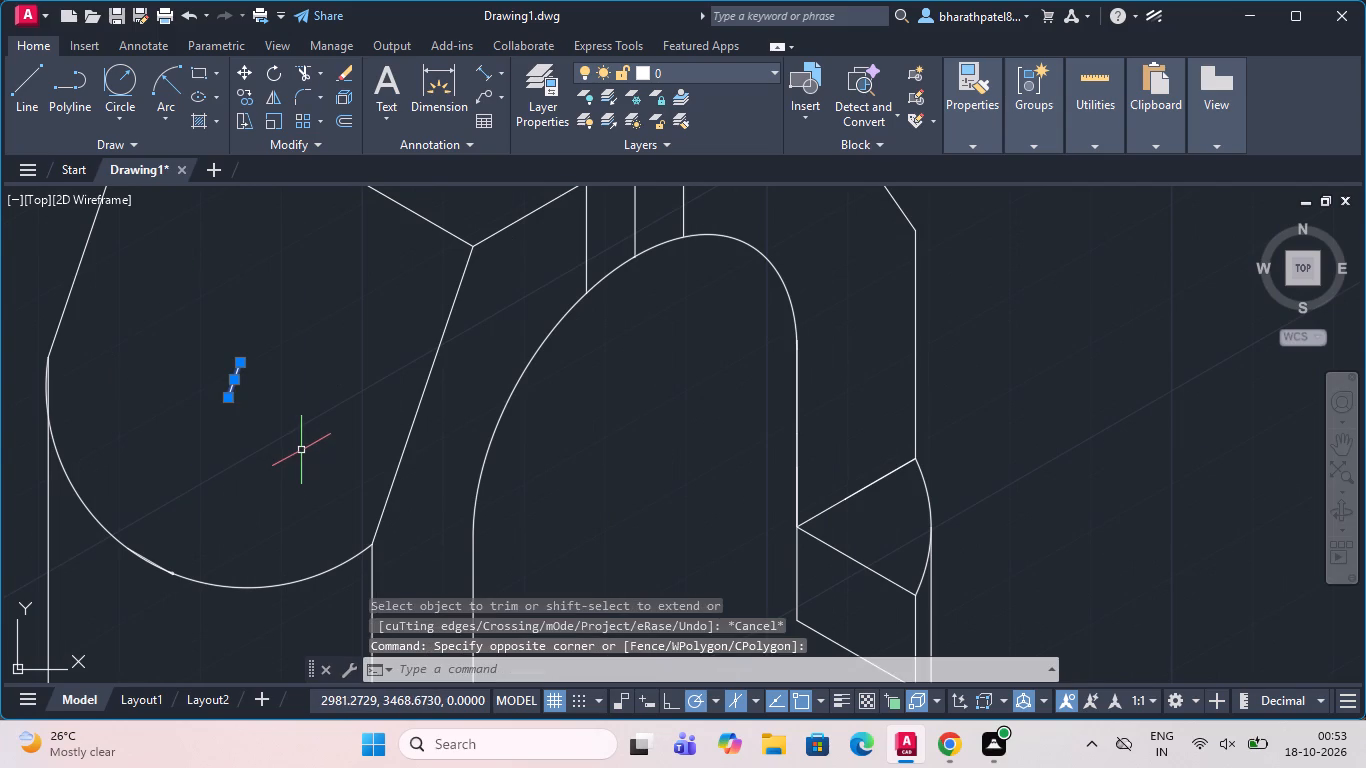
key(Delete)
Draw a line about 72 units at 150° from the lower inner corner of the rear ledge, across the arched opening.
scroll(291, 433, down, 5)
scroll(314, 389, up, 3)
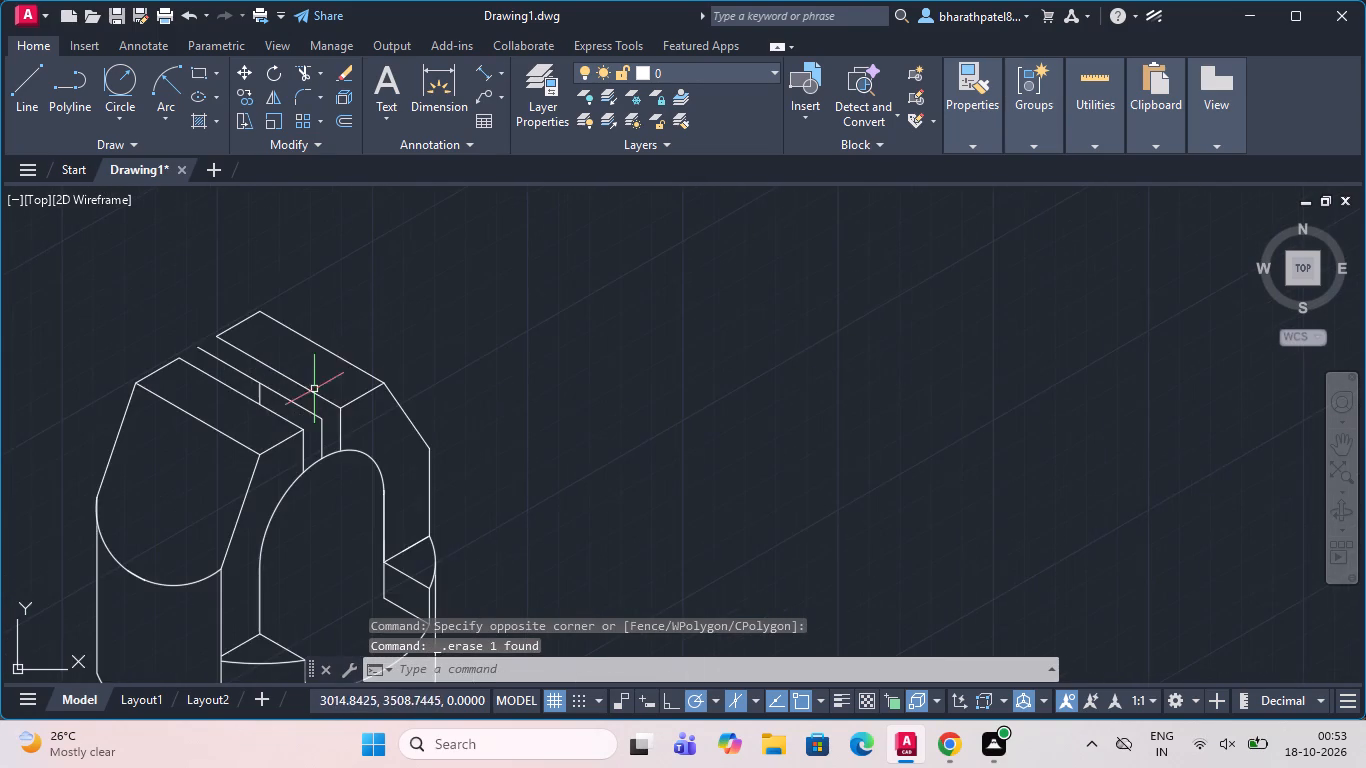
scroll(527, 281, down, 2)
scroll(448, 365, up, 2)
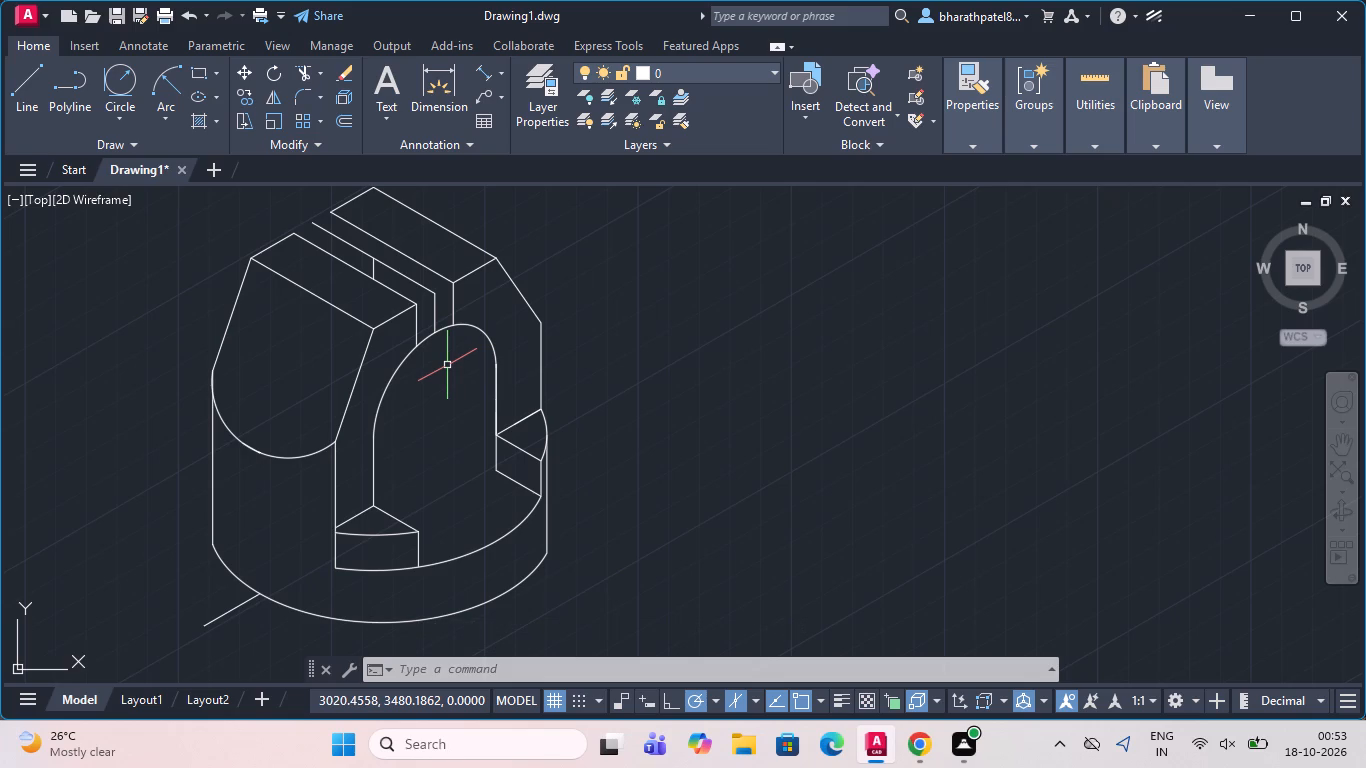
scroll(447, 365, down, 1)
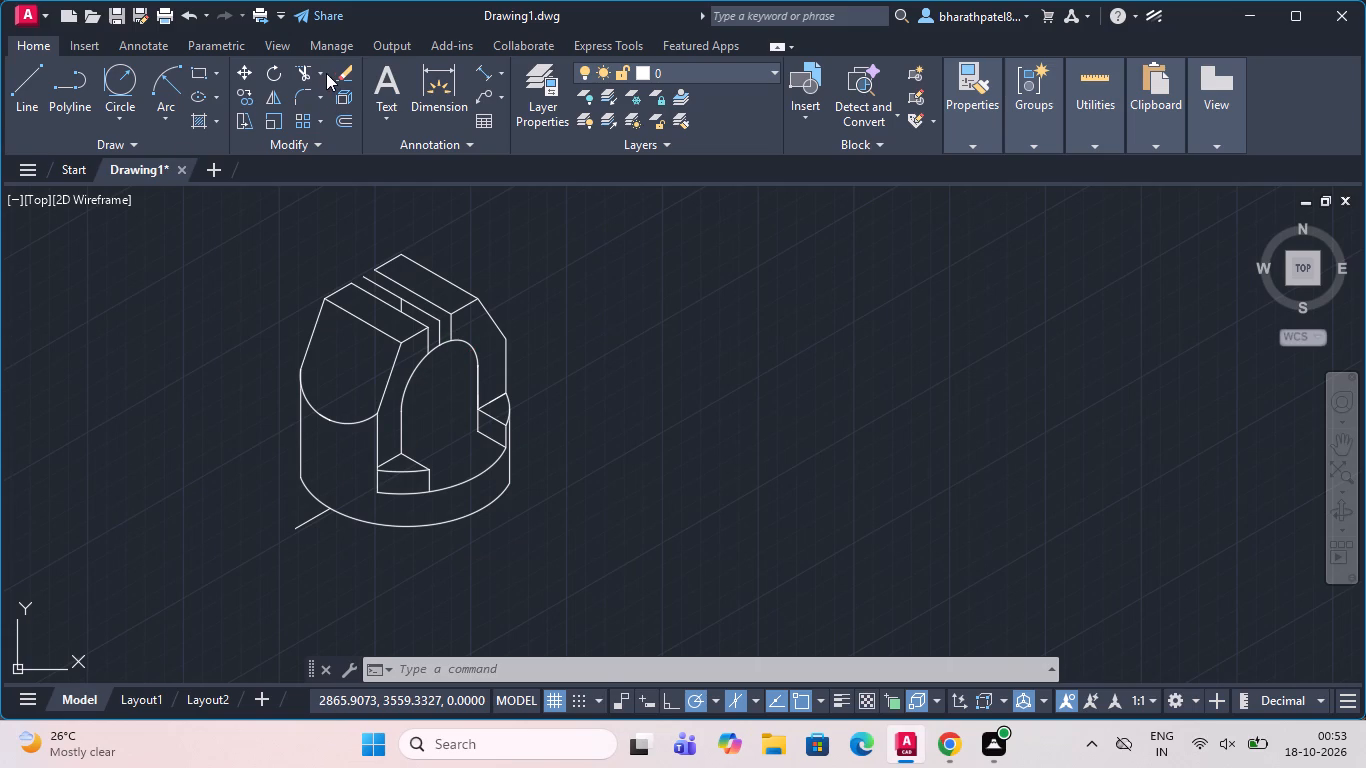
click(20, 73)
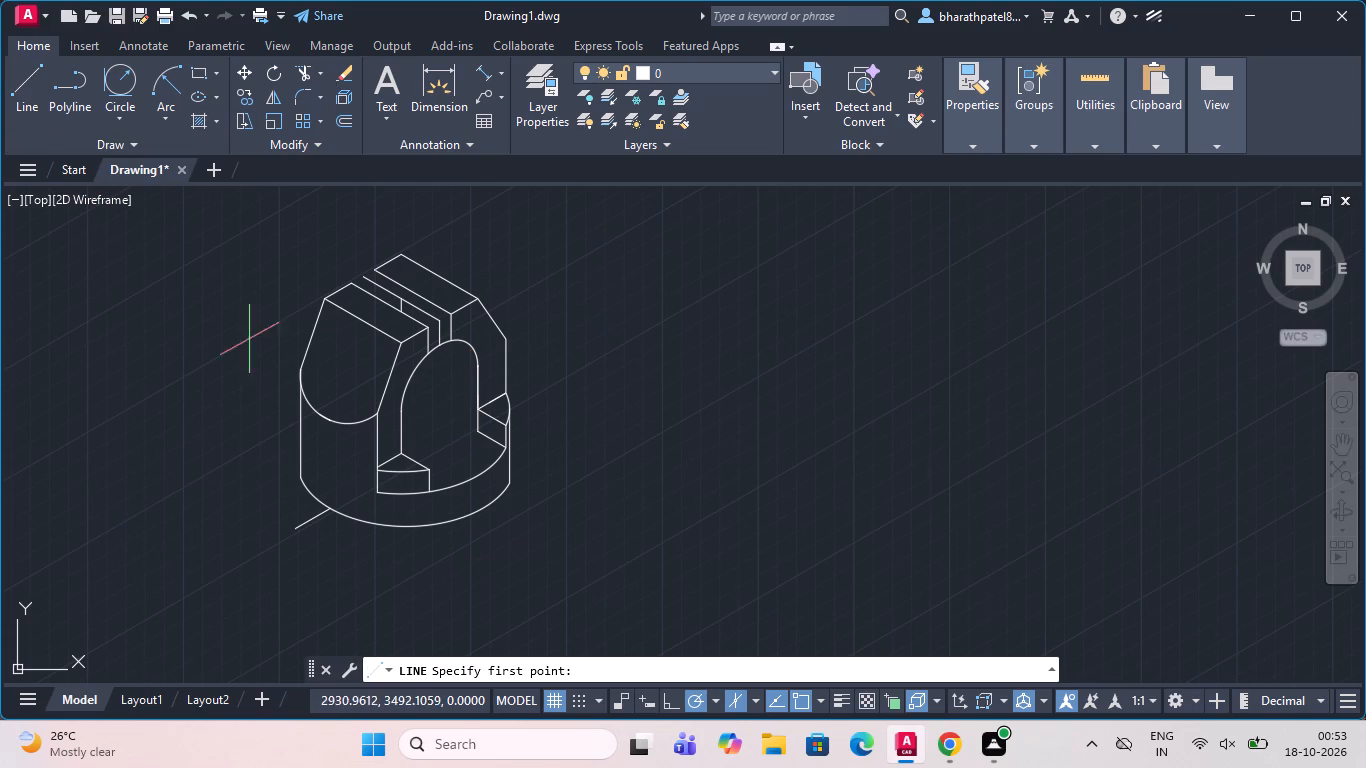
click(474, 435)
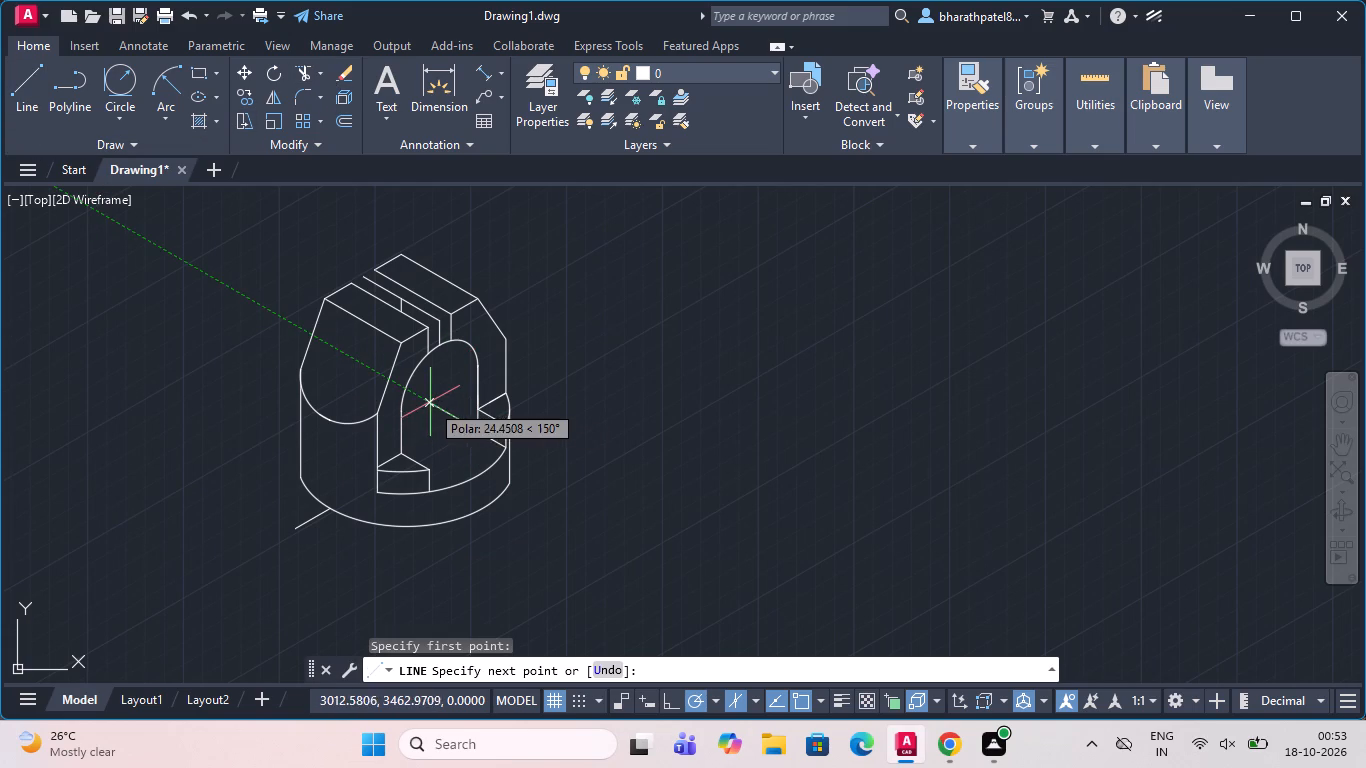
click(340, 355)
key(Escape)
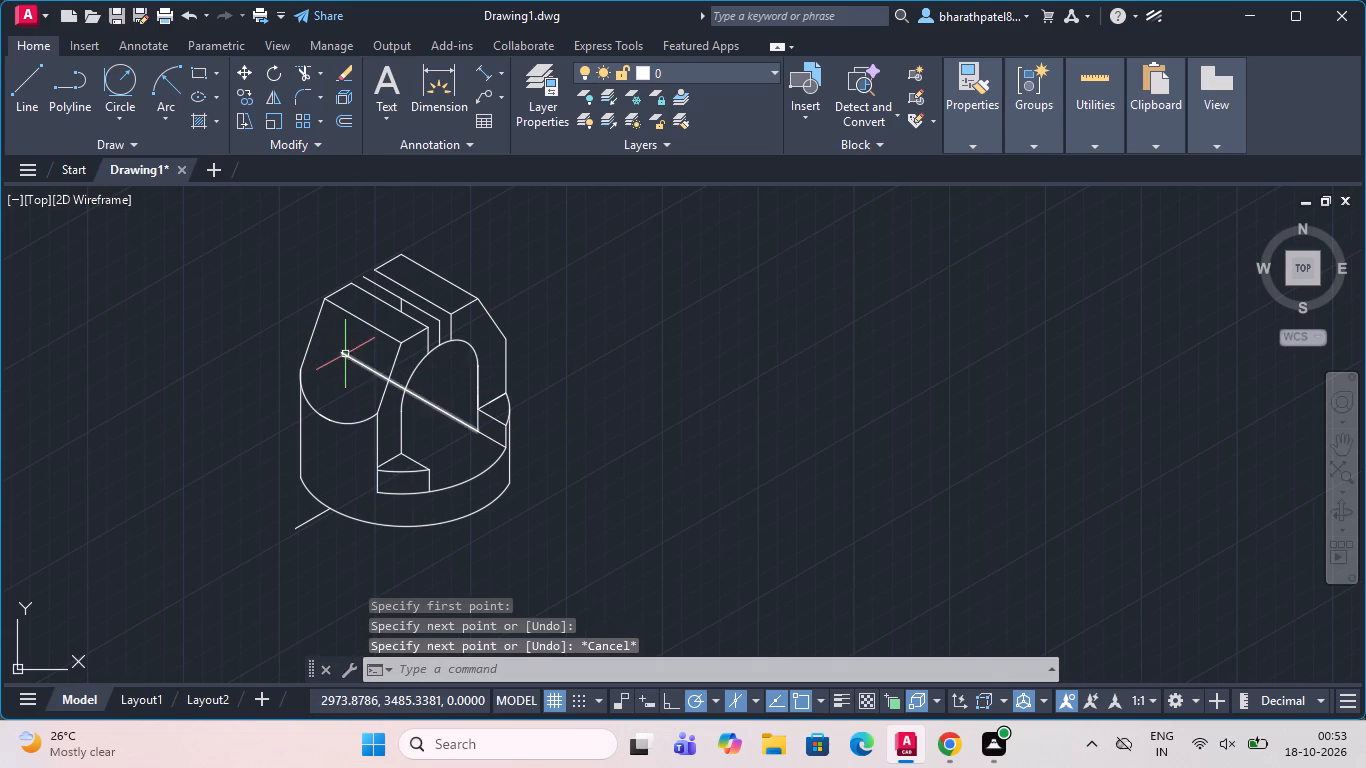
Trim the 150° line's portions beyond the arch, across the sloped front face and its adjoining side face.
click(300, 70)
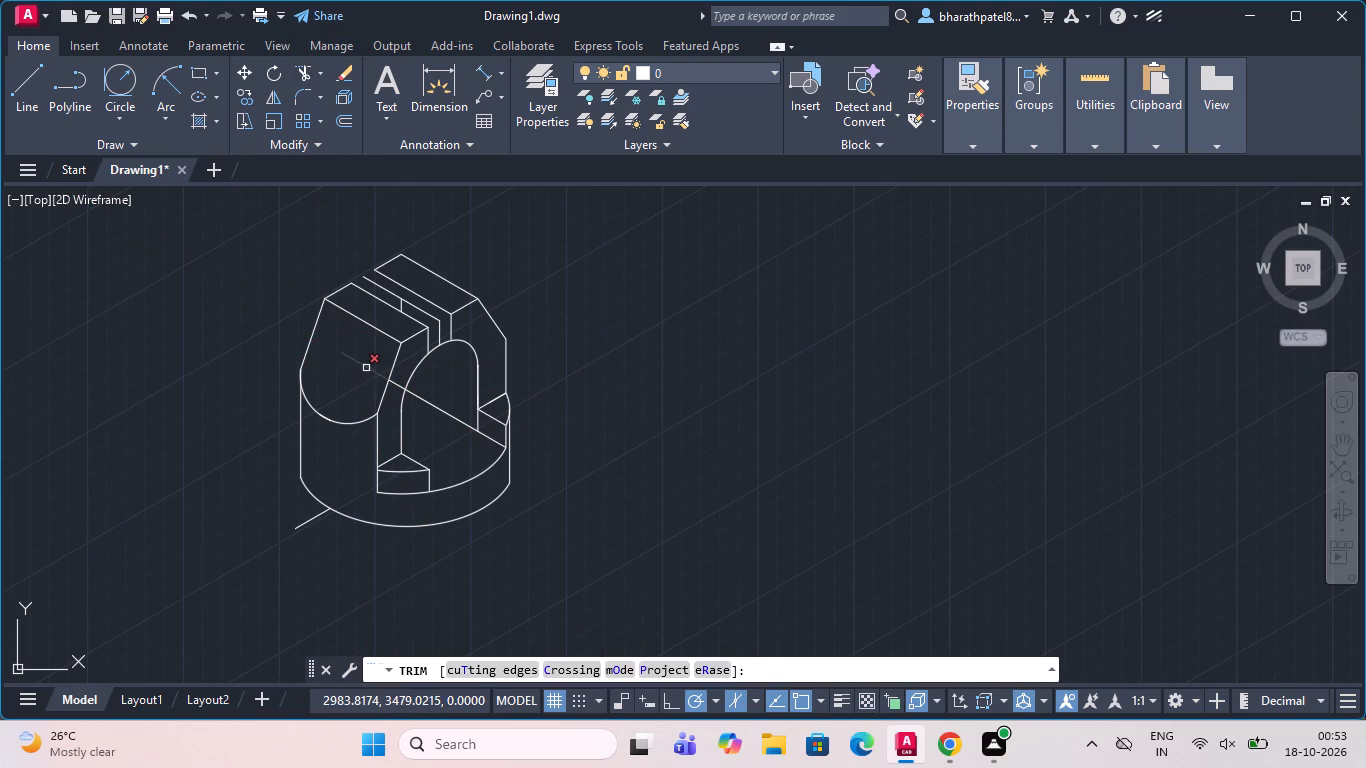
click(366, 368)
click(398, 384)
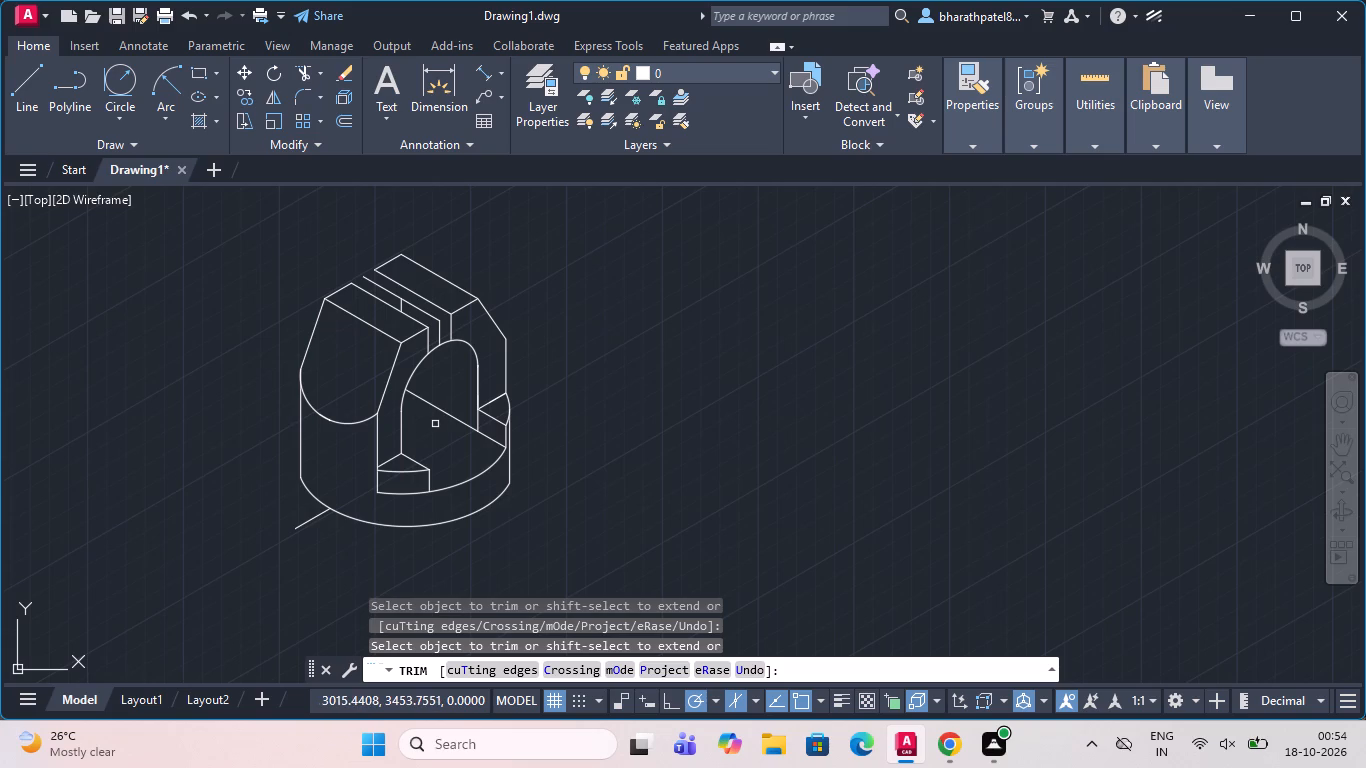
Draw a vertical line about 43.4 units downward from the slot-side far corner of the rear block's top face.
click(19, 85)
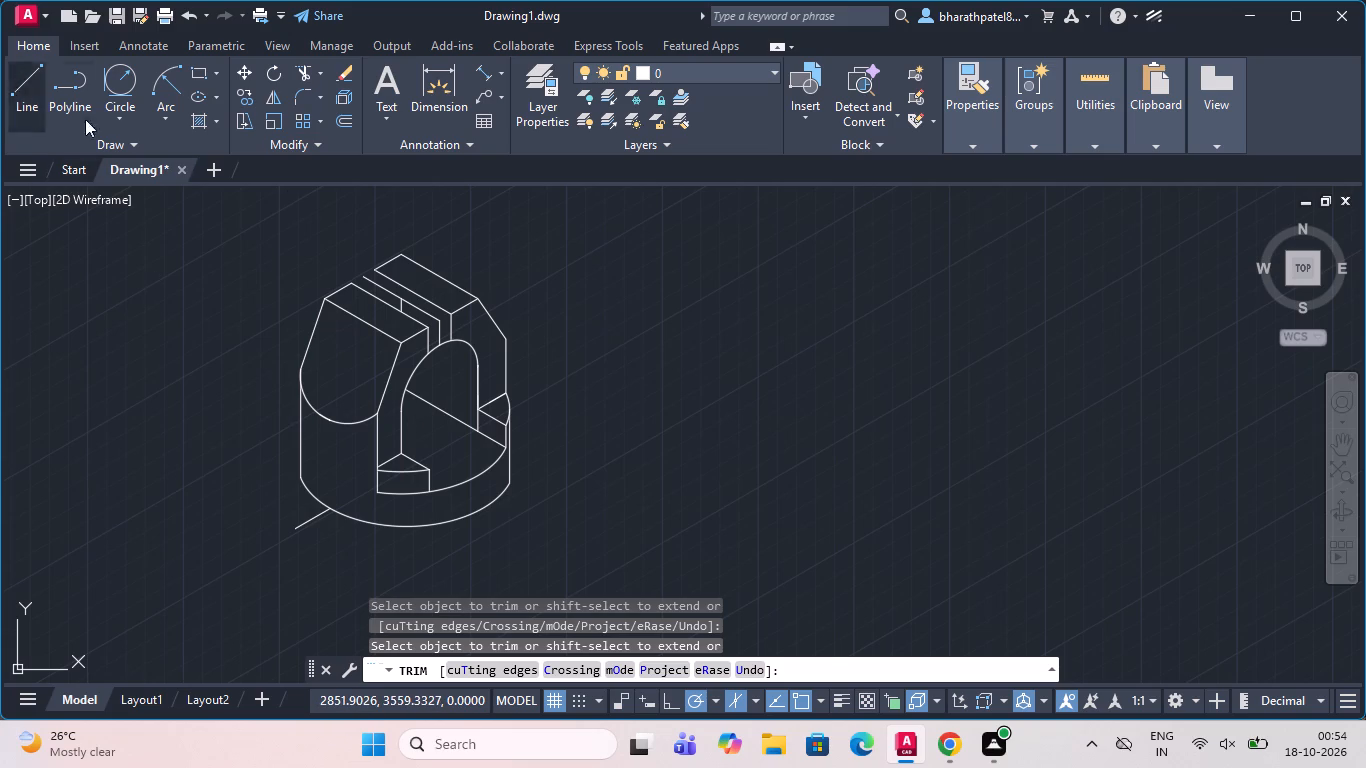
scroll(377, 264, up, 2)
click(360, 286)
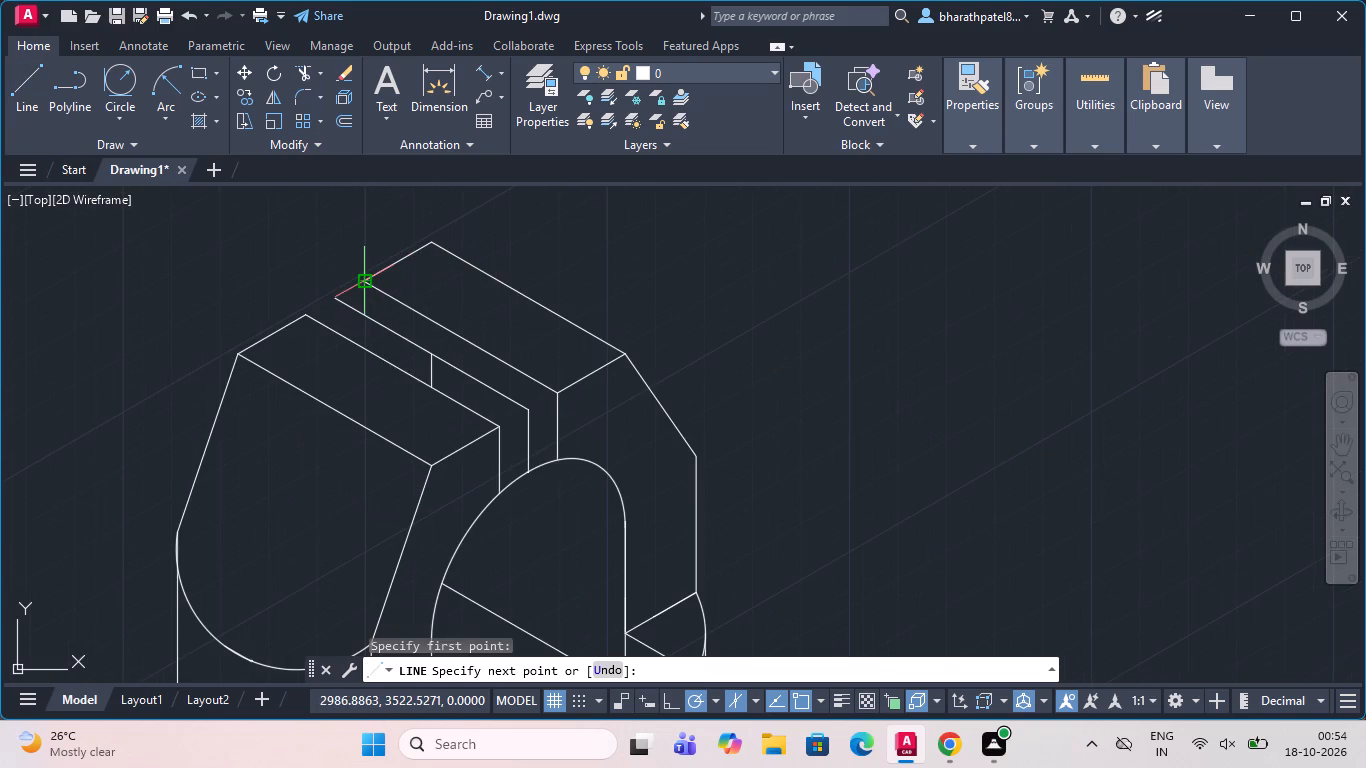
scroll(382, 515, down, 2)
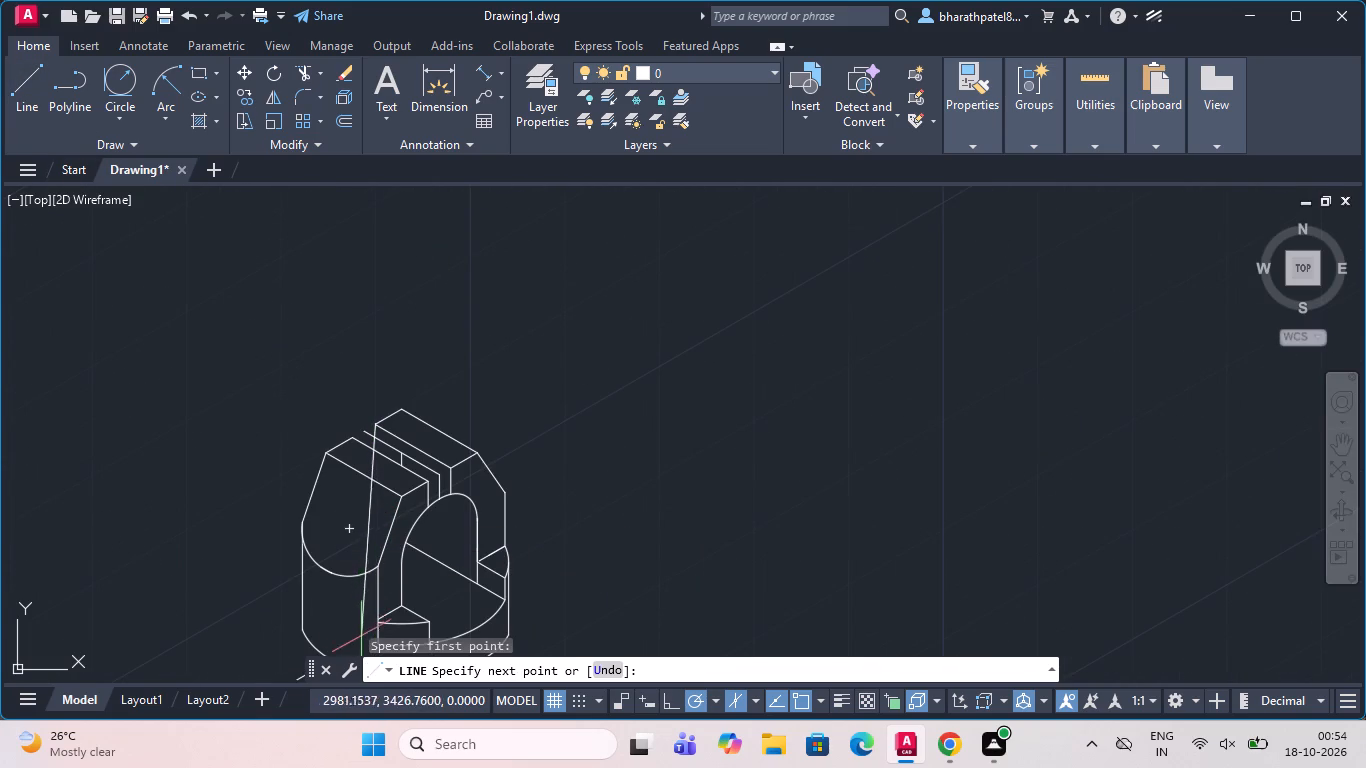
scroll(368, 623, up, 2)
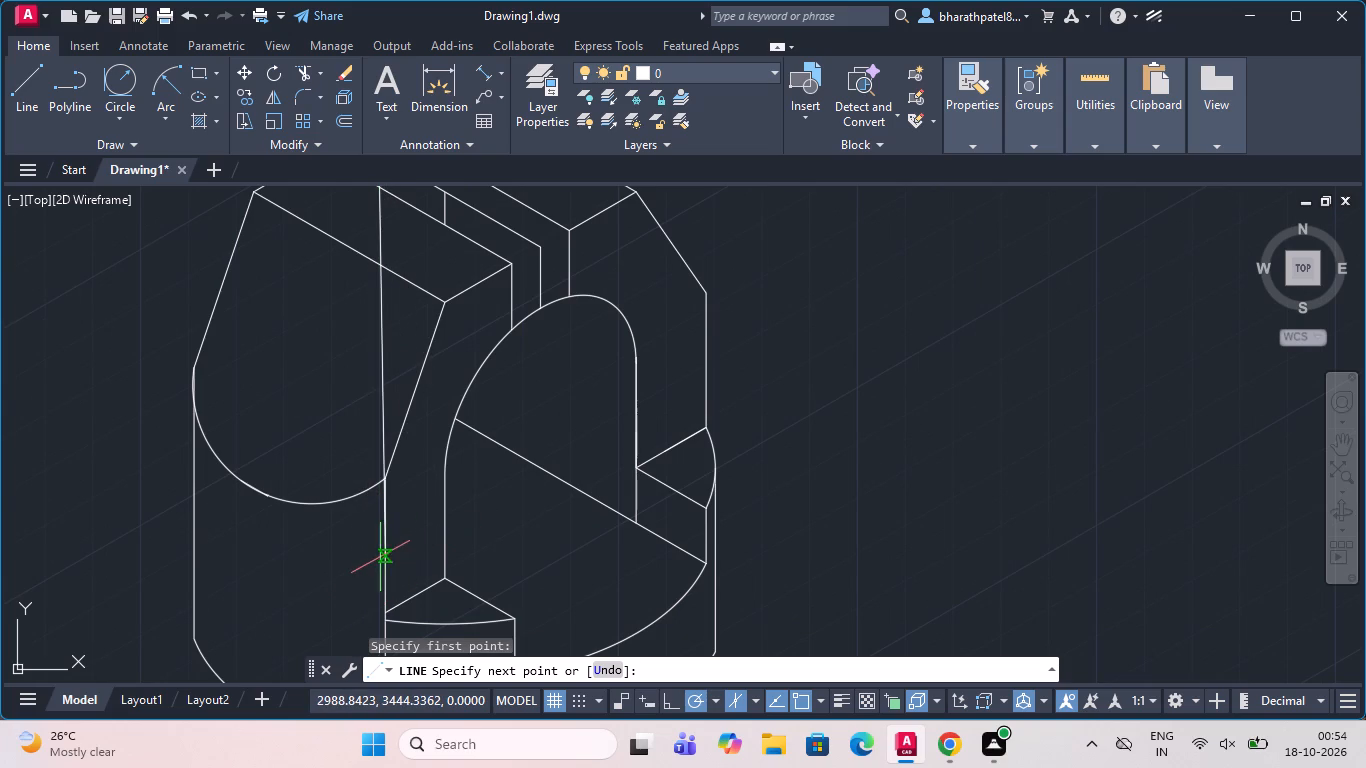
scroll(375, 557, down, 2)
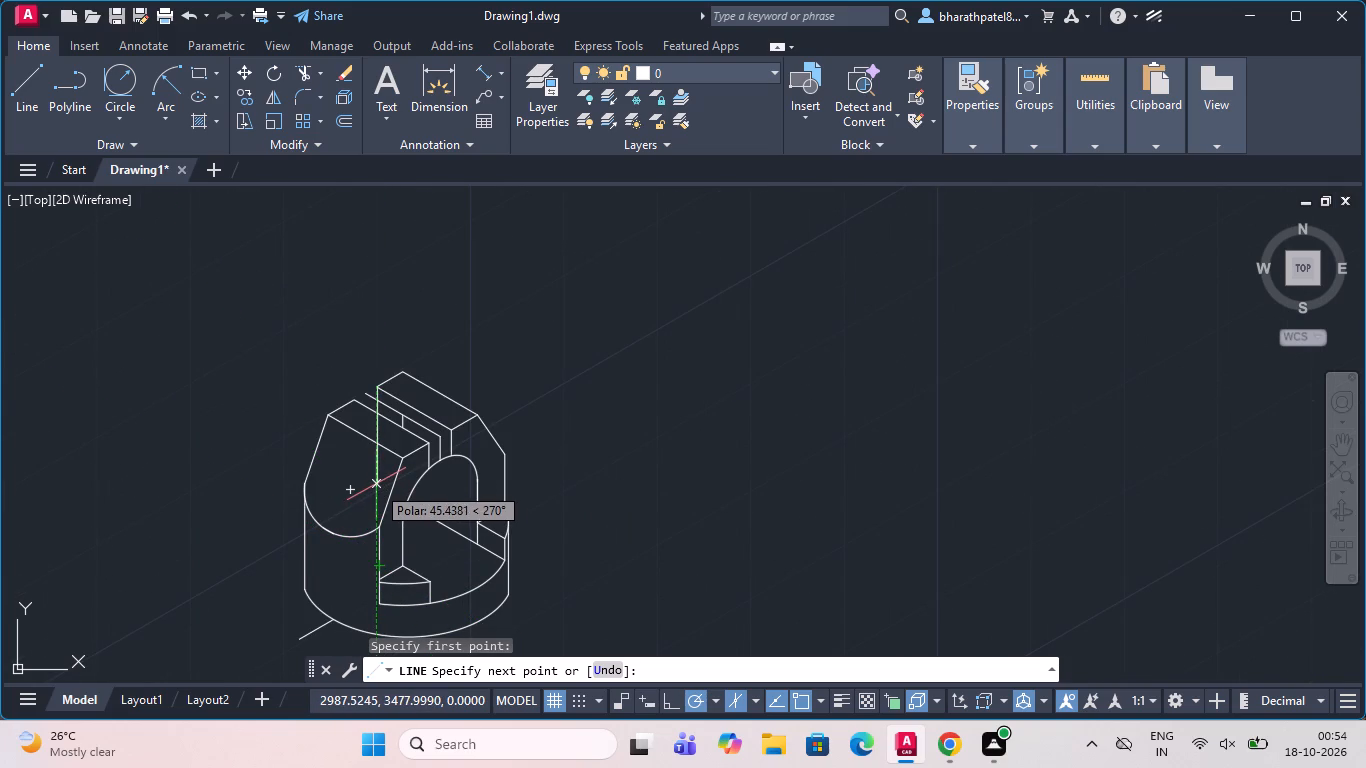
scroll(376, 480, up, 3)
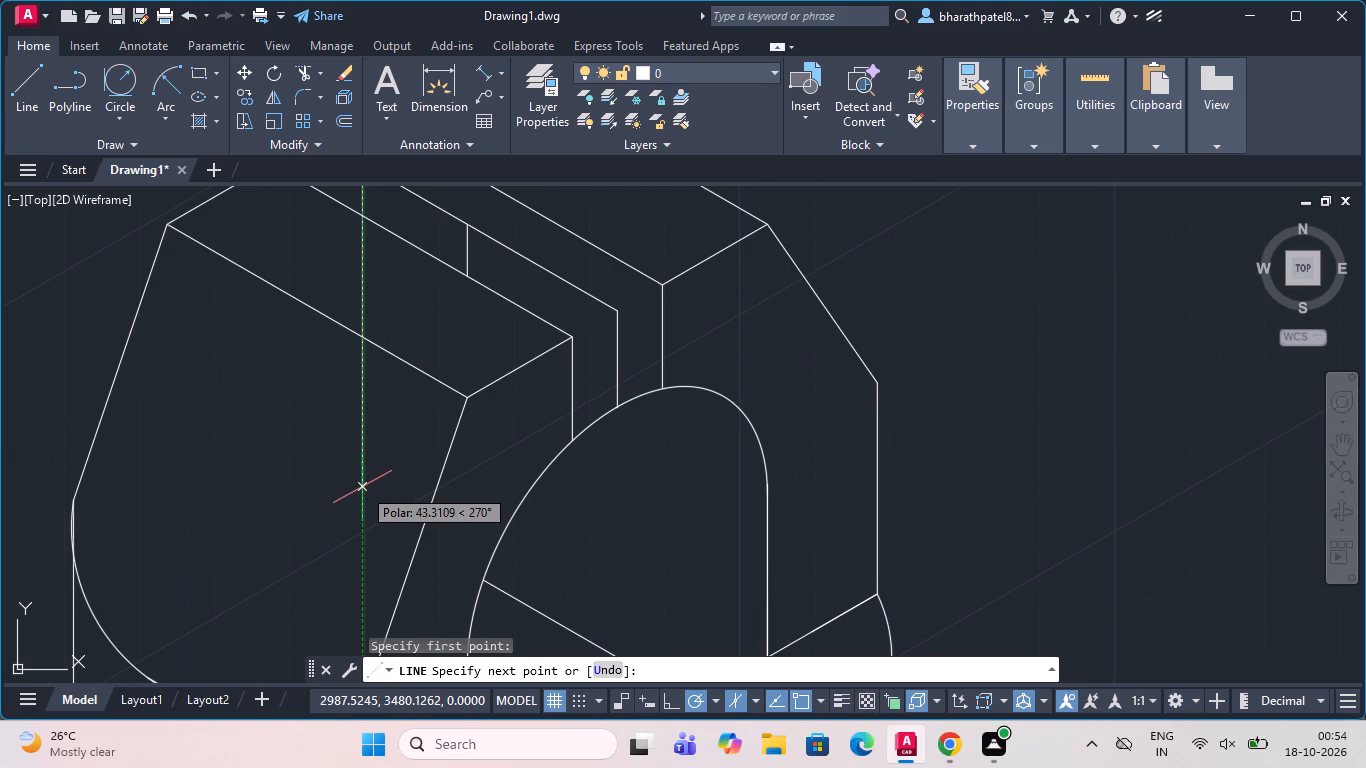
scroll(362, 487, down, 1)
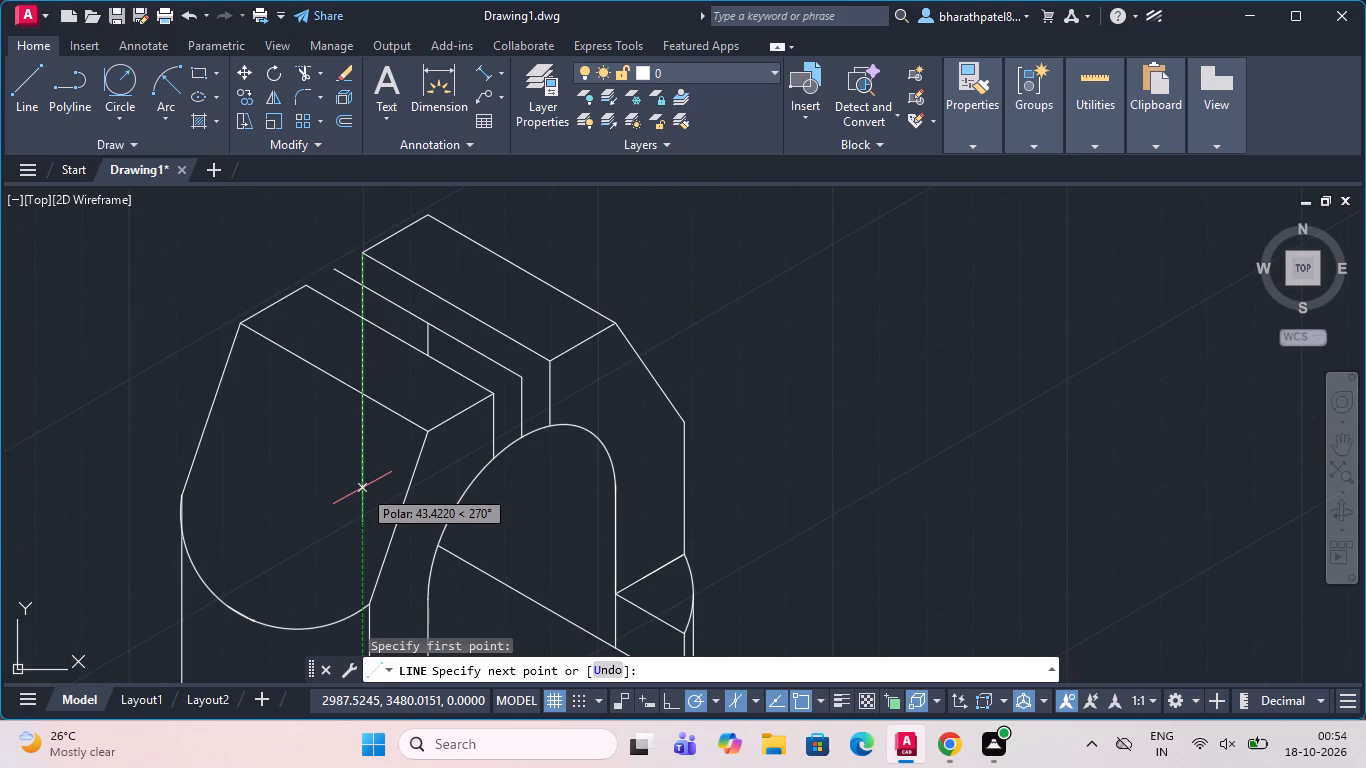
click(362, 488)
key(Escape)
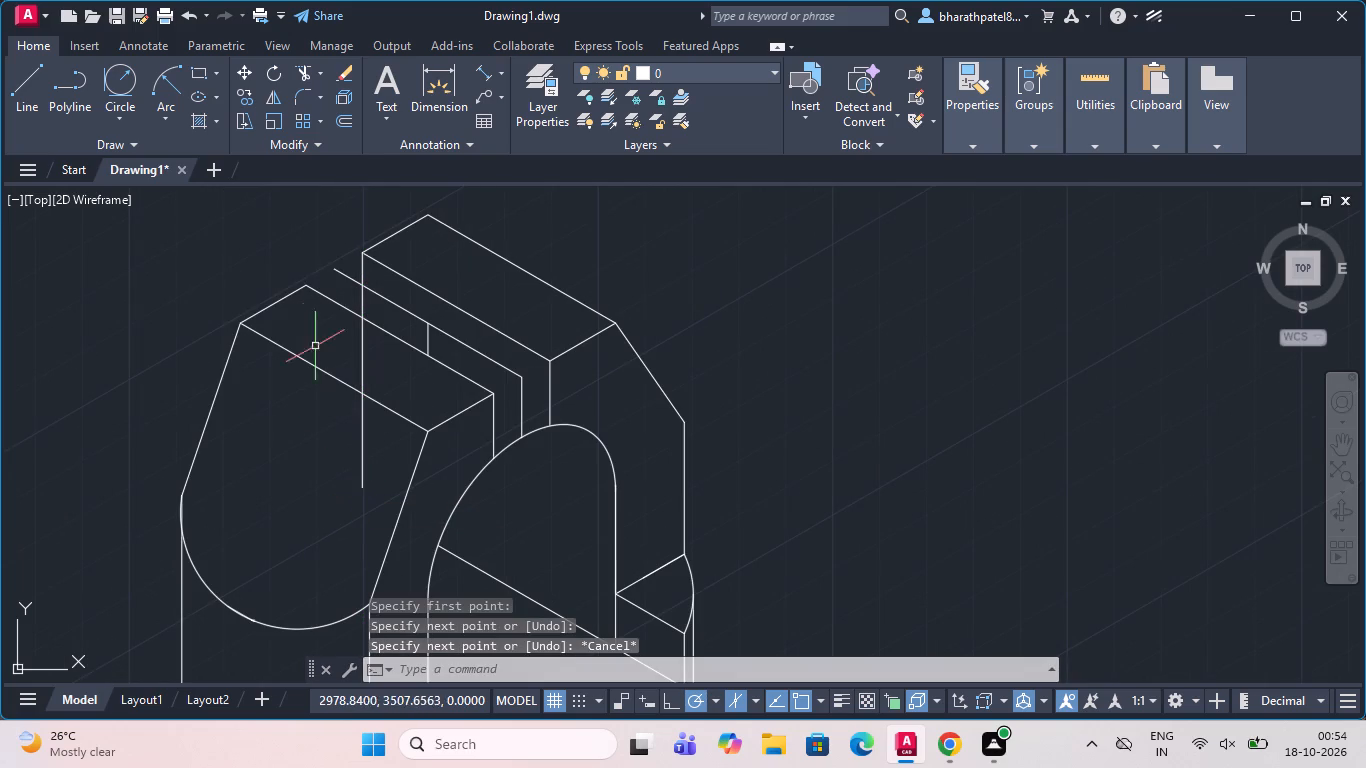
Trim the new vertical line's portions below the front block's slot-side top edge.
click(304, 67)
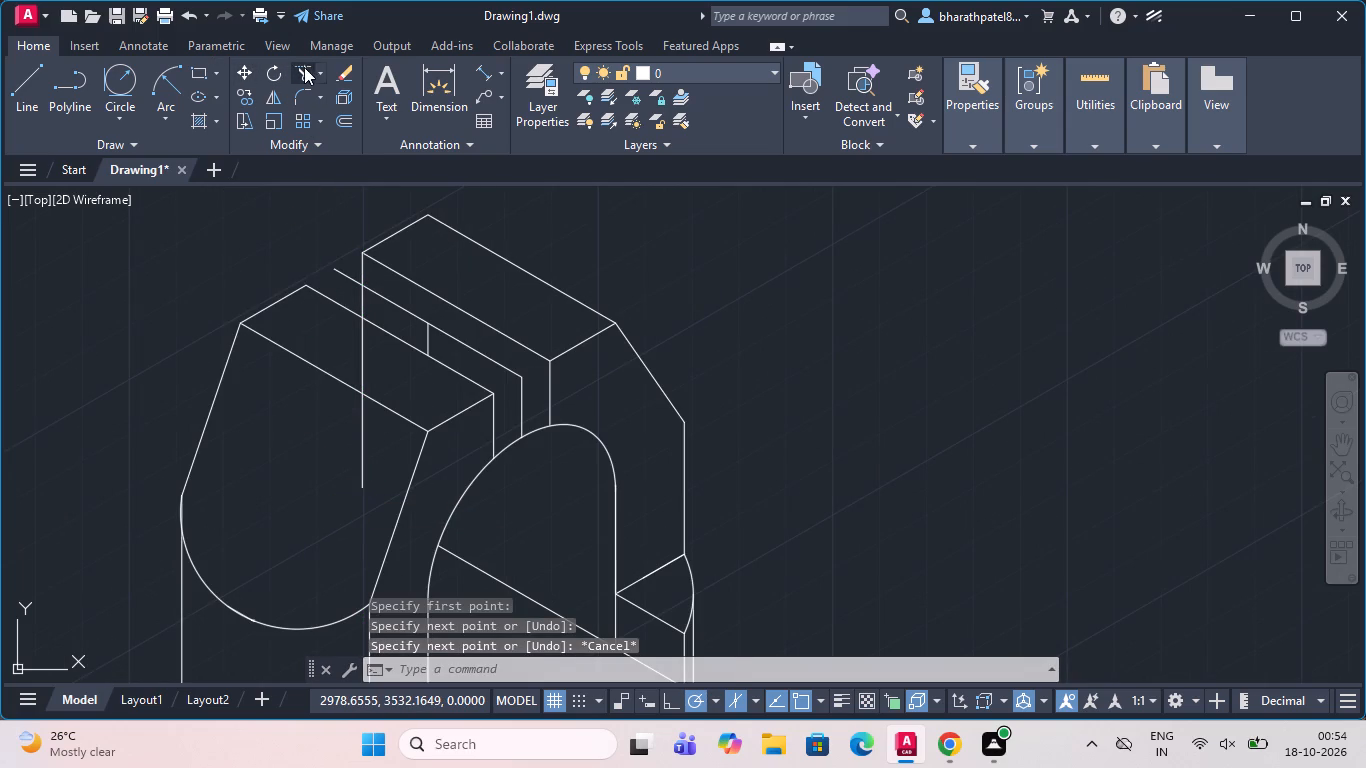
click(362, 356)
click(362, 437)
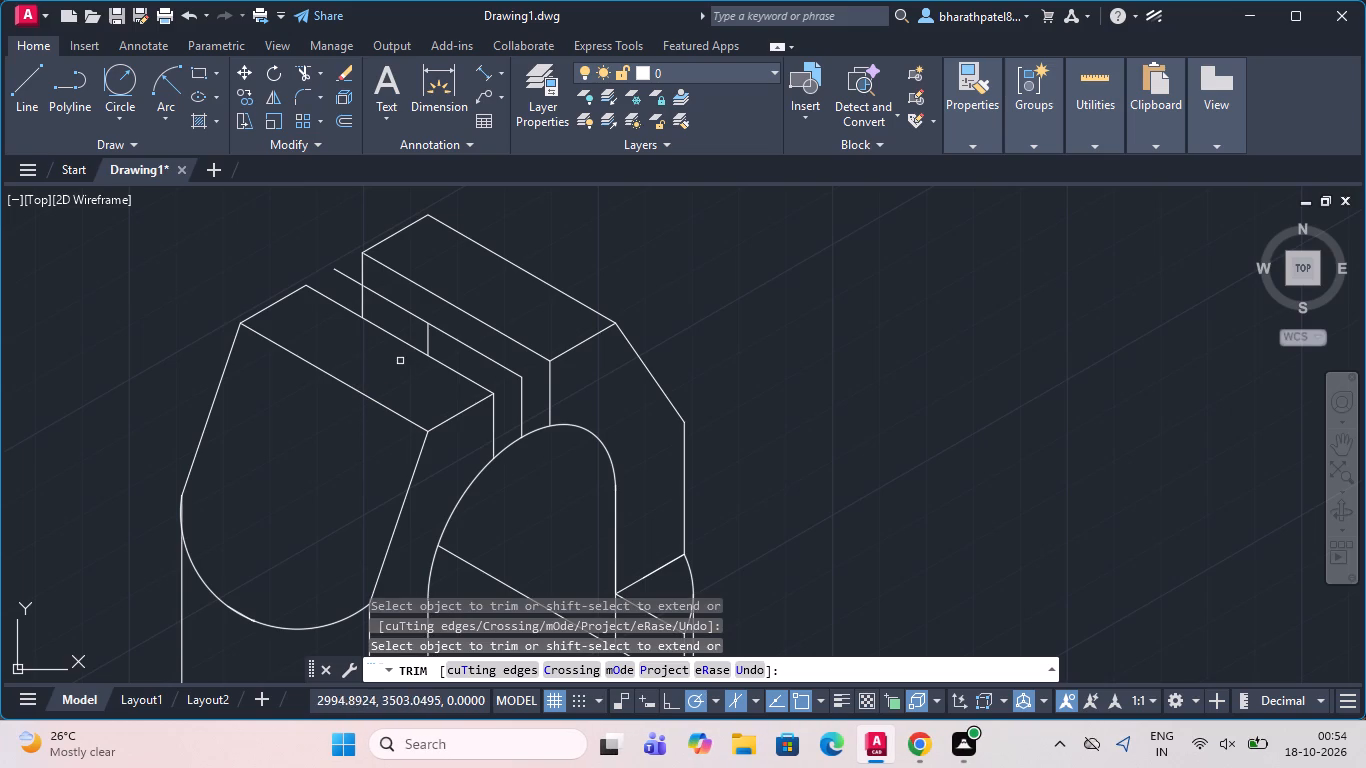
Draw a line at 150° from the lower end of the rear block's slot-side vertical edge, ending about 47.3 units past the front block's slot-side corner.
click(27, 81)
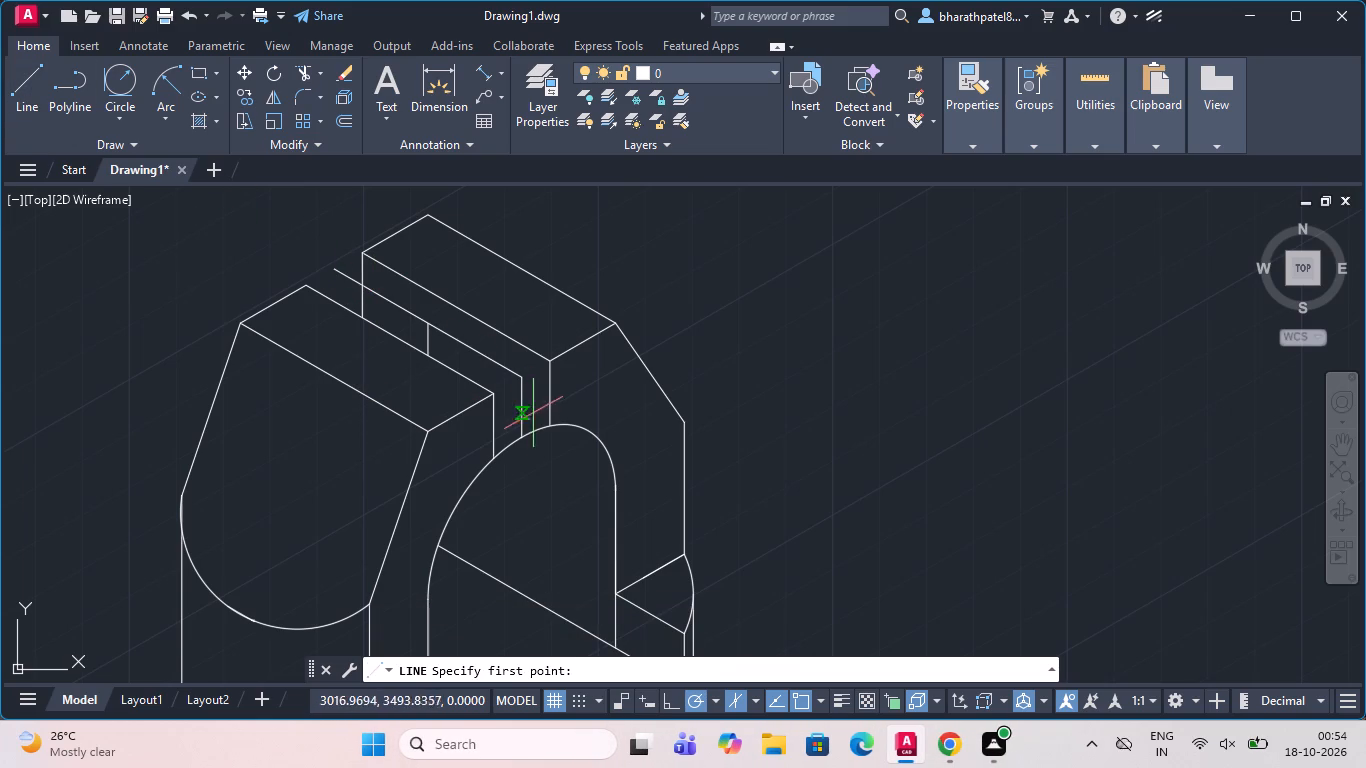
click(551, 425)
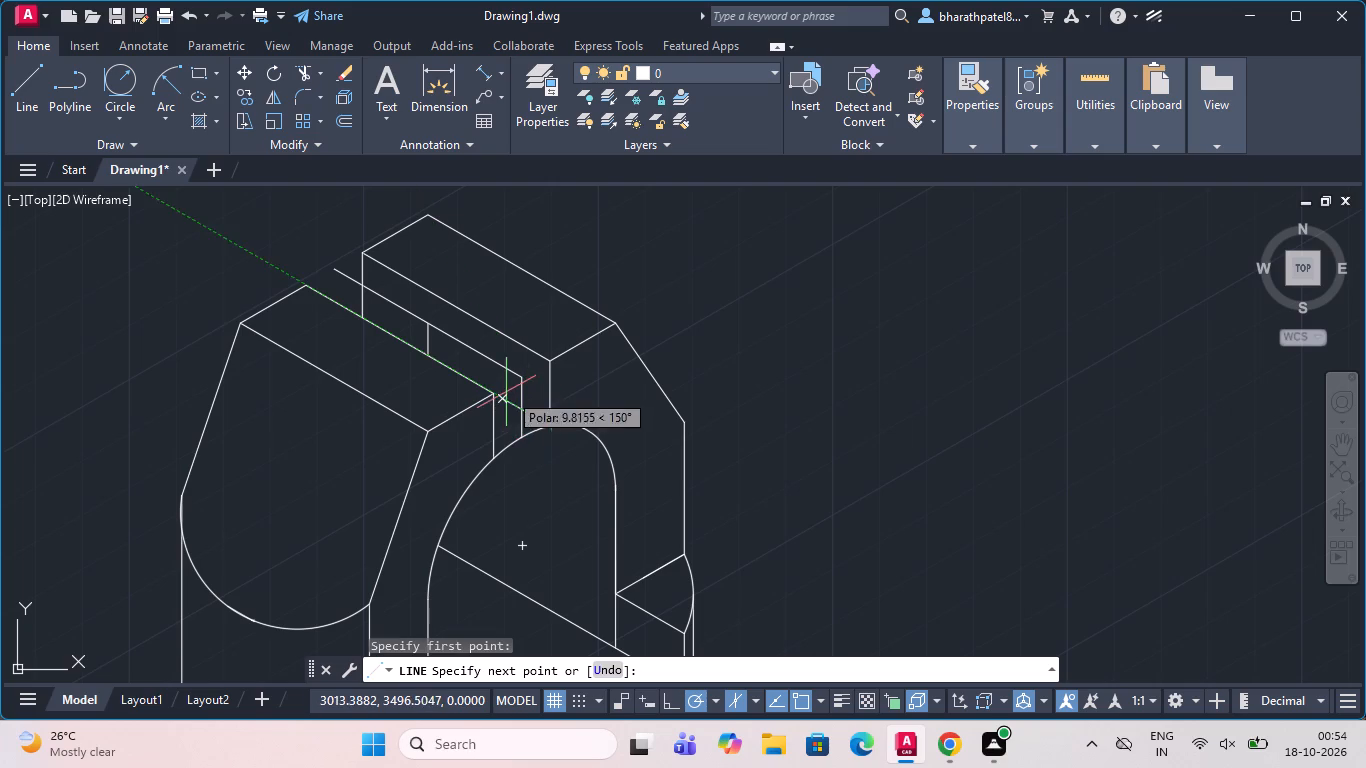
scroll(487, 393, up, 1)
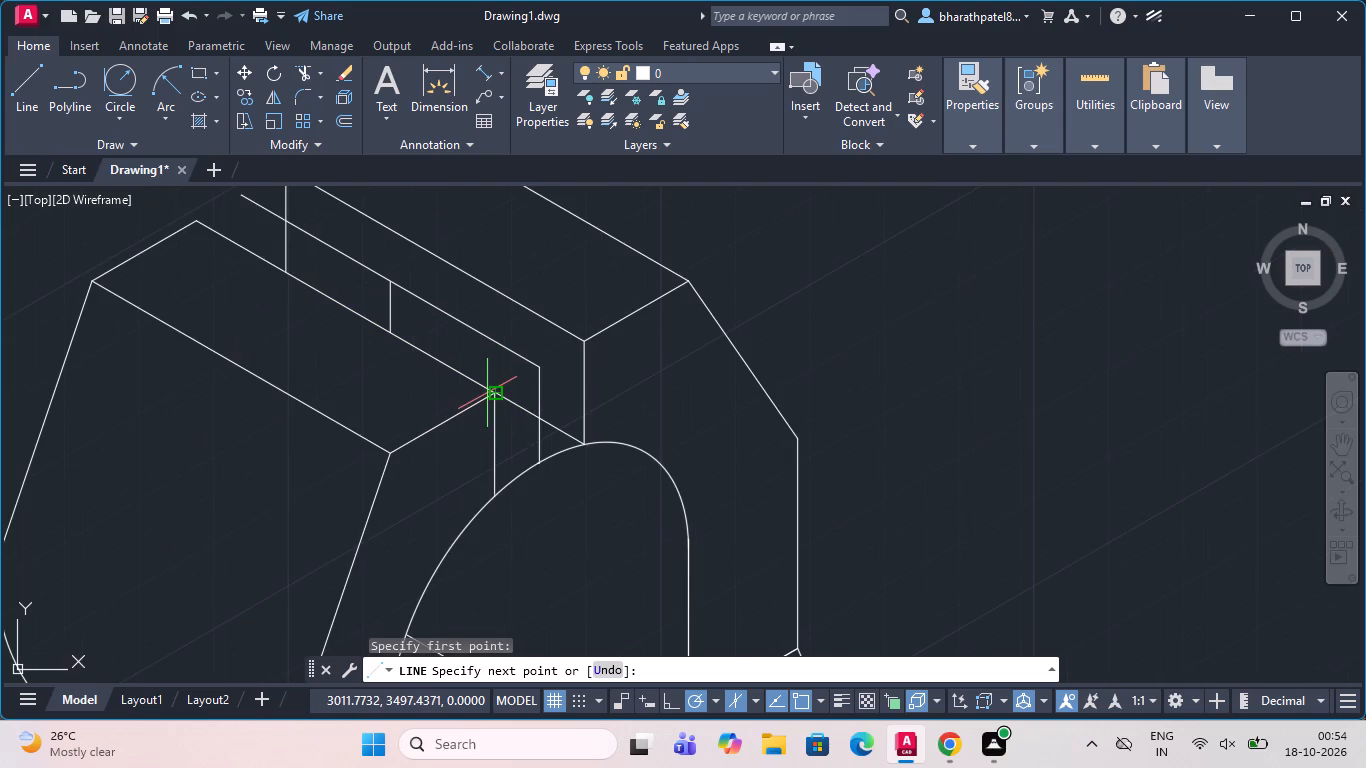
scroll(487, 393, down, 1)
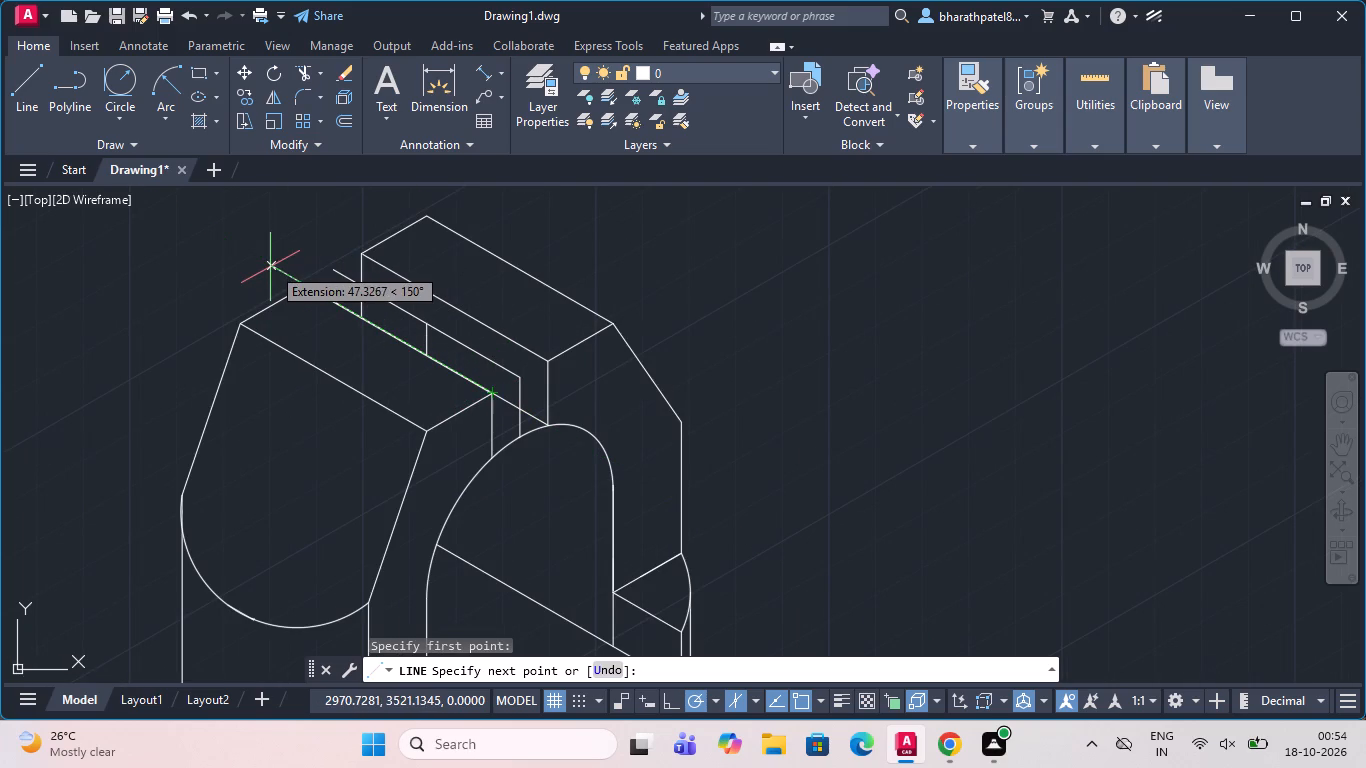
click(270, 267)
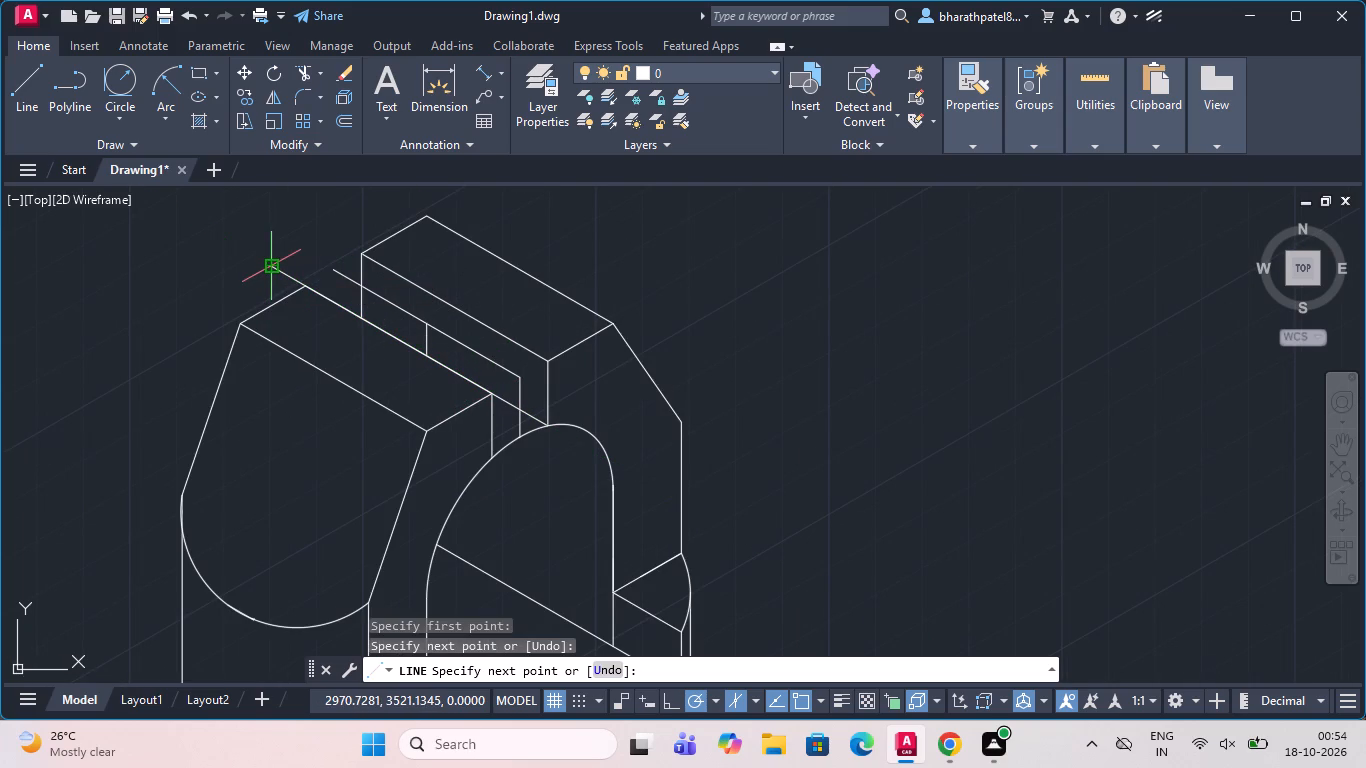
key(Escape)
Trim the new 150° line's overhang beyond the far corner of the front block's top face.
click(304, 67)
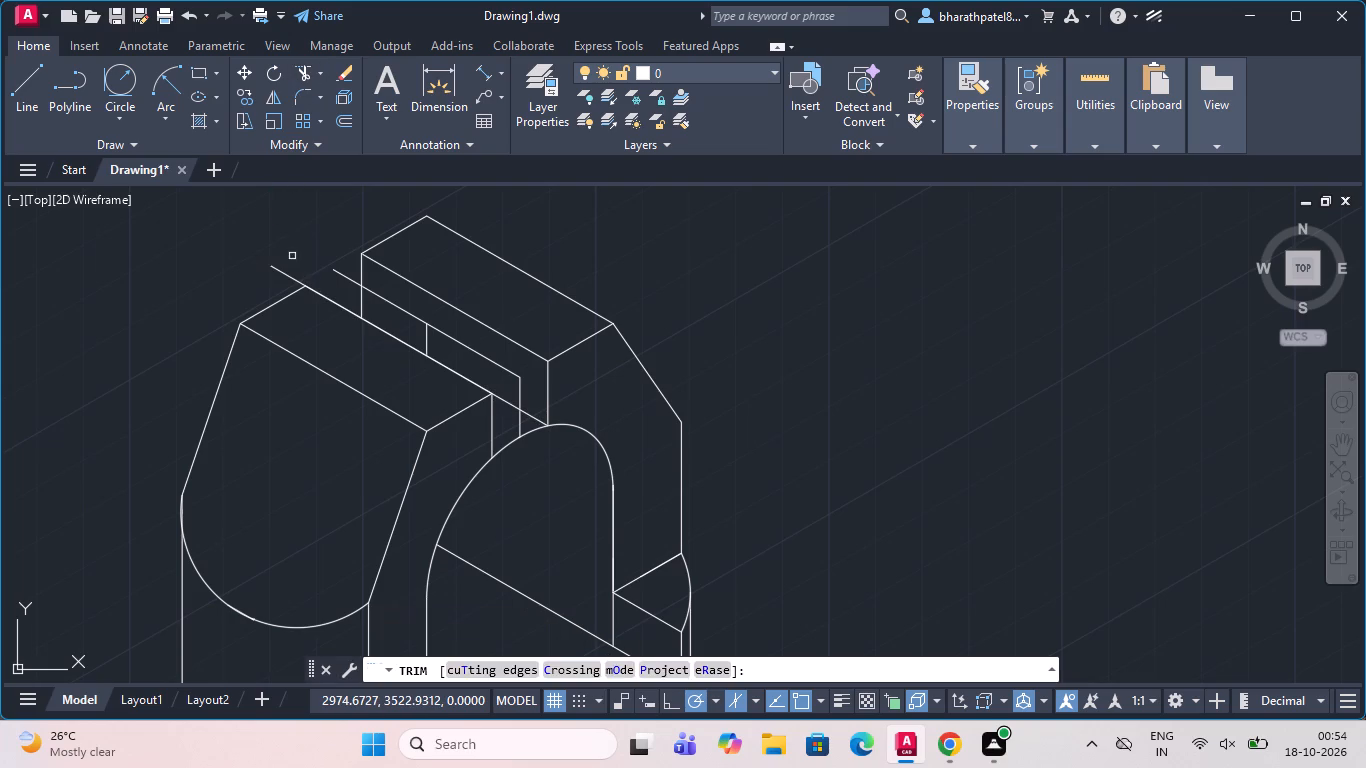
click(292, 256)
click(279, 294)
Examine the slot edges, arched opening and rear ledge for missing or stray lines.
scroll(265, 223, down, 2)
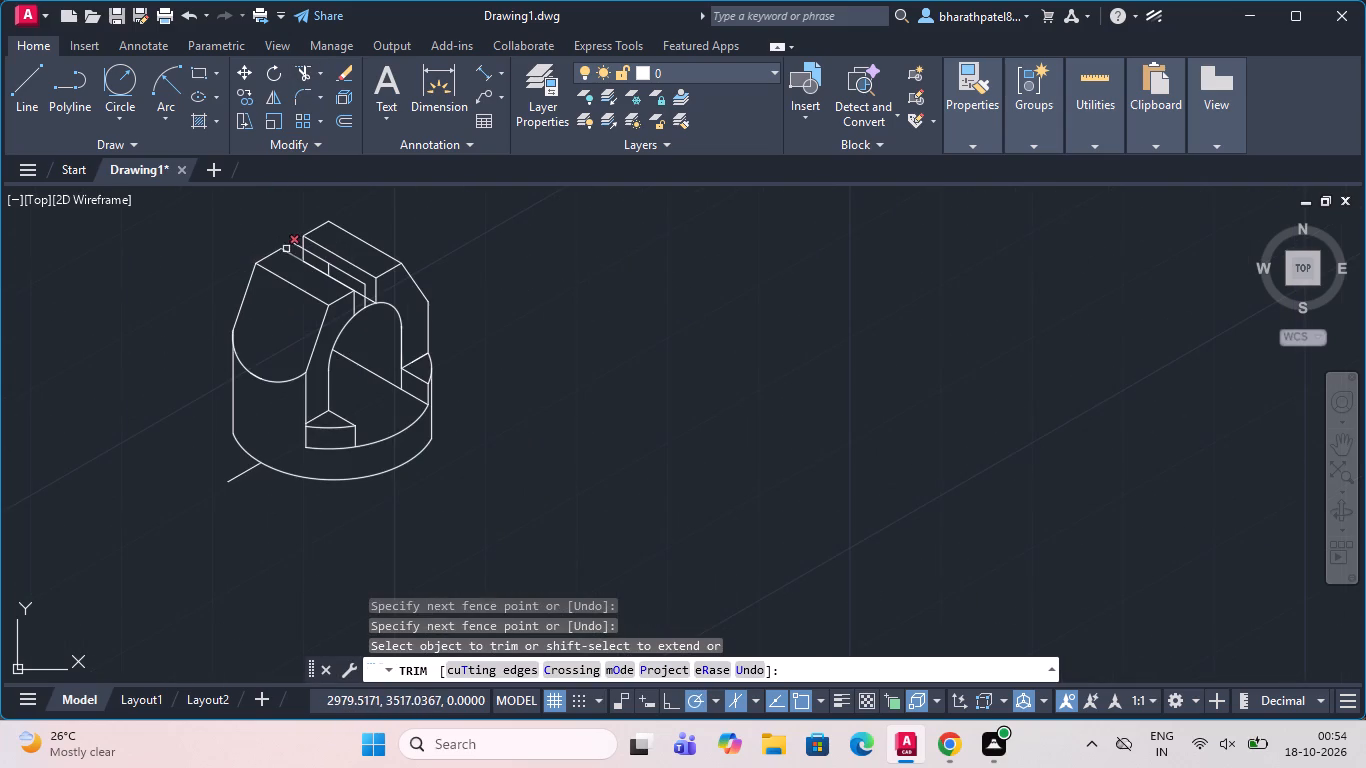
scroll(286, 249, up, 3)
scroll(633, 333, down, 3)
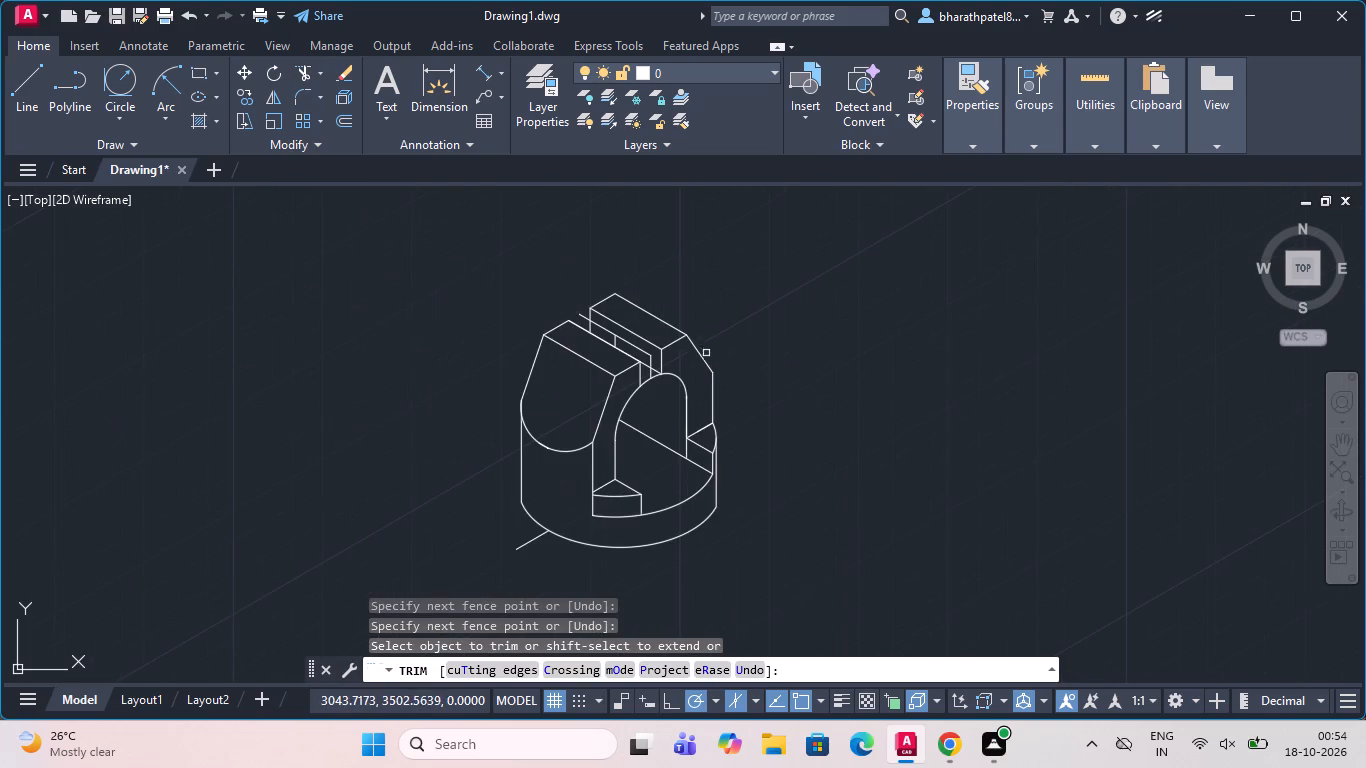
scroll(693, 541, up, 2)
scroll(673, 520, down, 2)
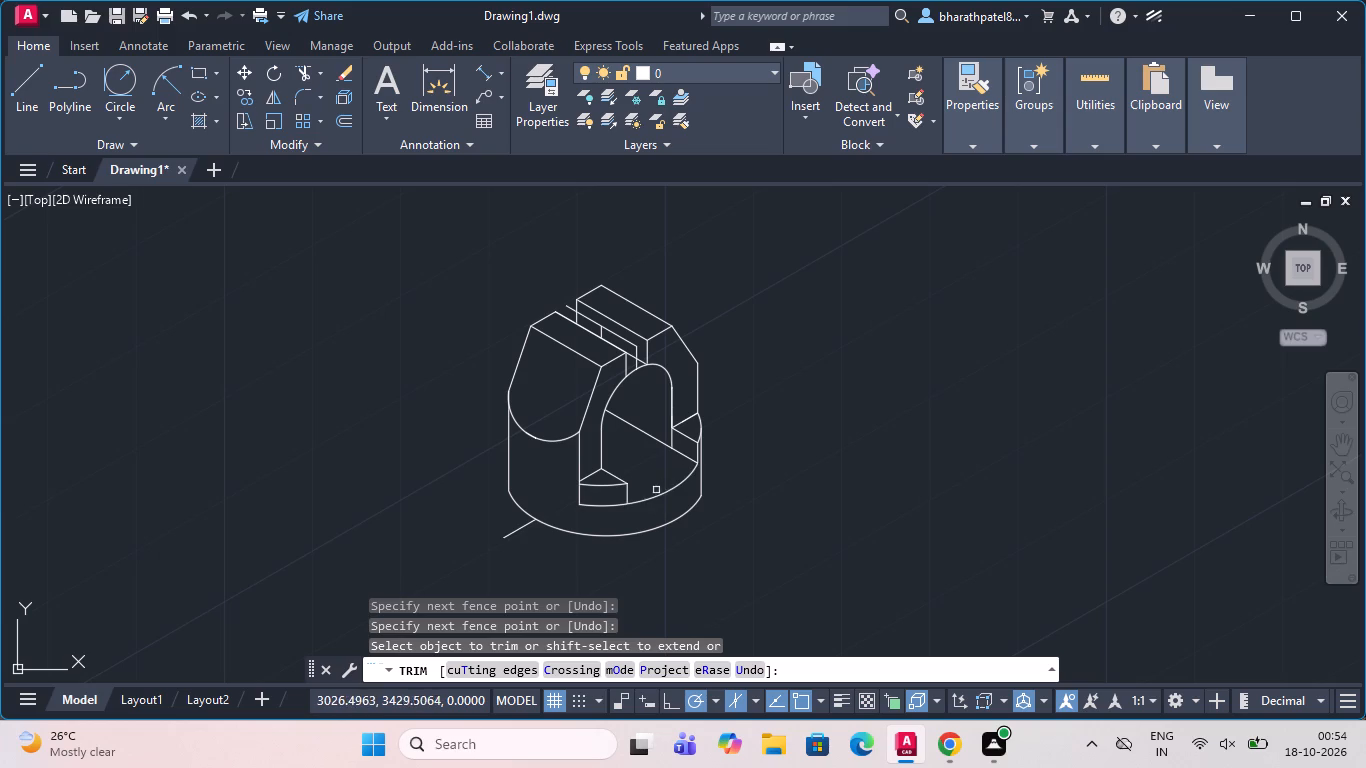
scroll(650, 471, down, 2)
scroll(651, 508, up, 2)
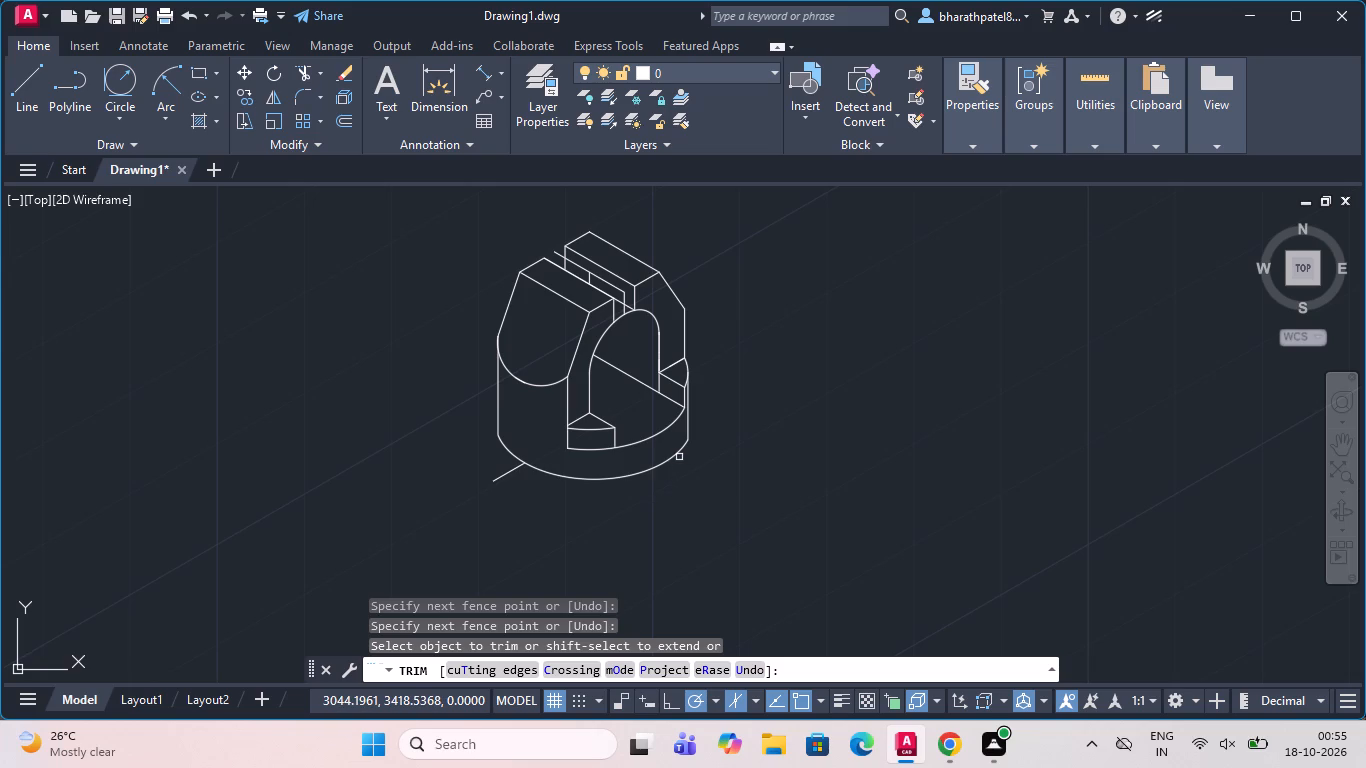
scroll(684, 376, up, 3)
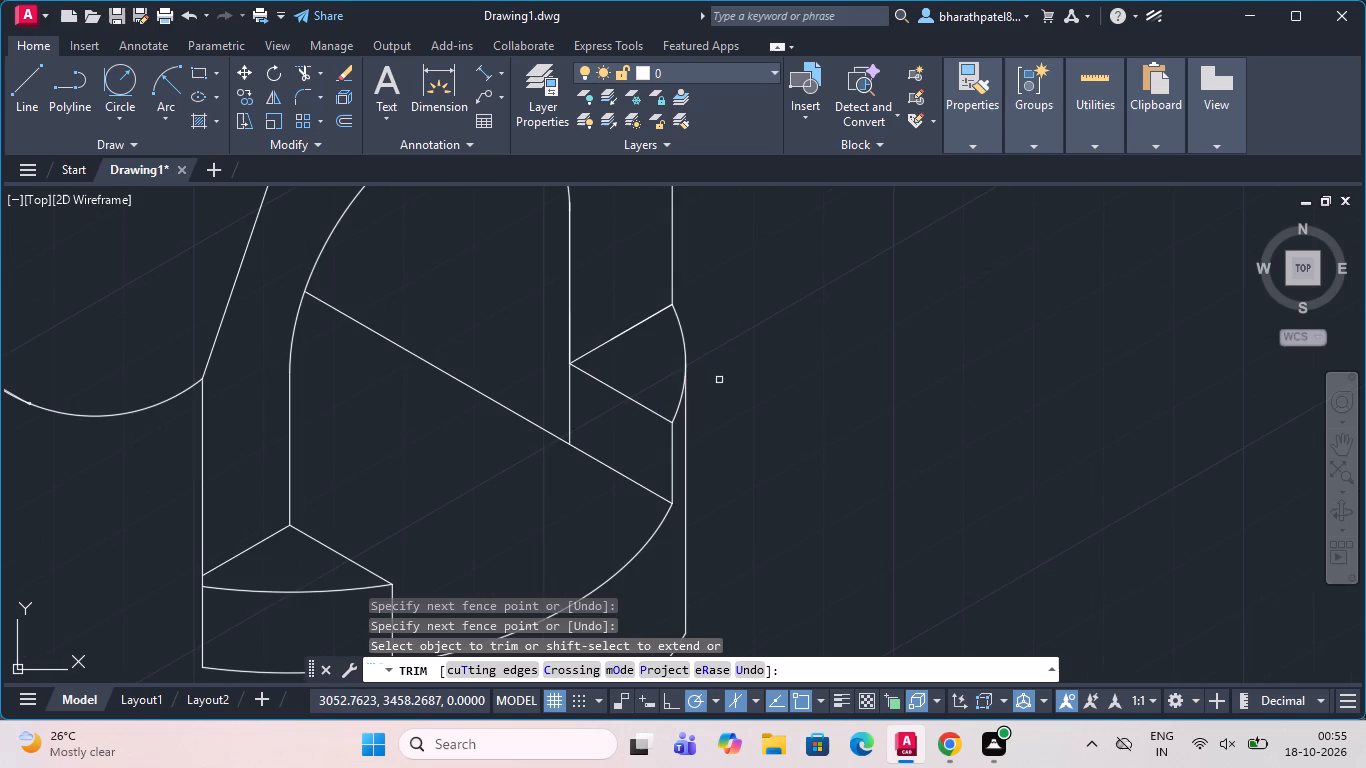
scroll(719, 379, down, 2)
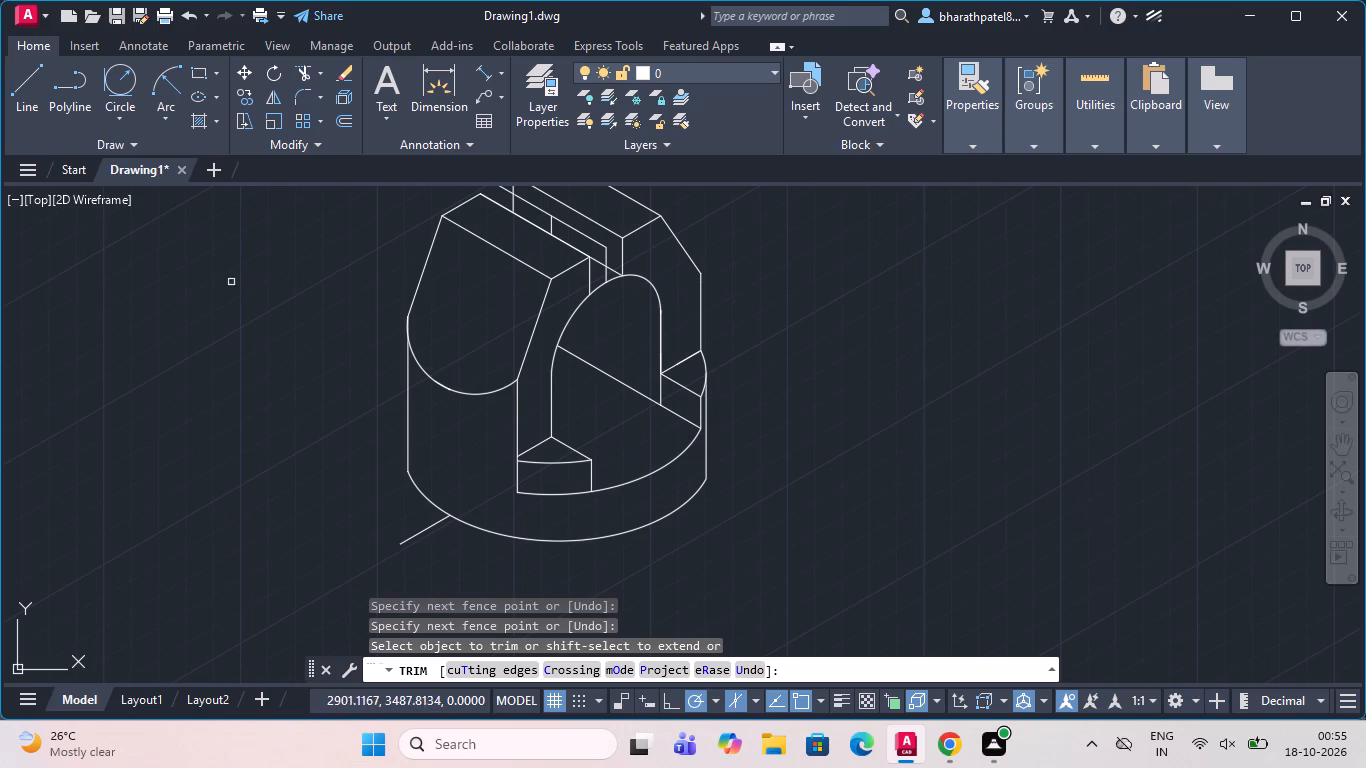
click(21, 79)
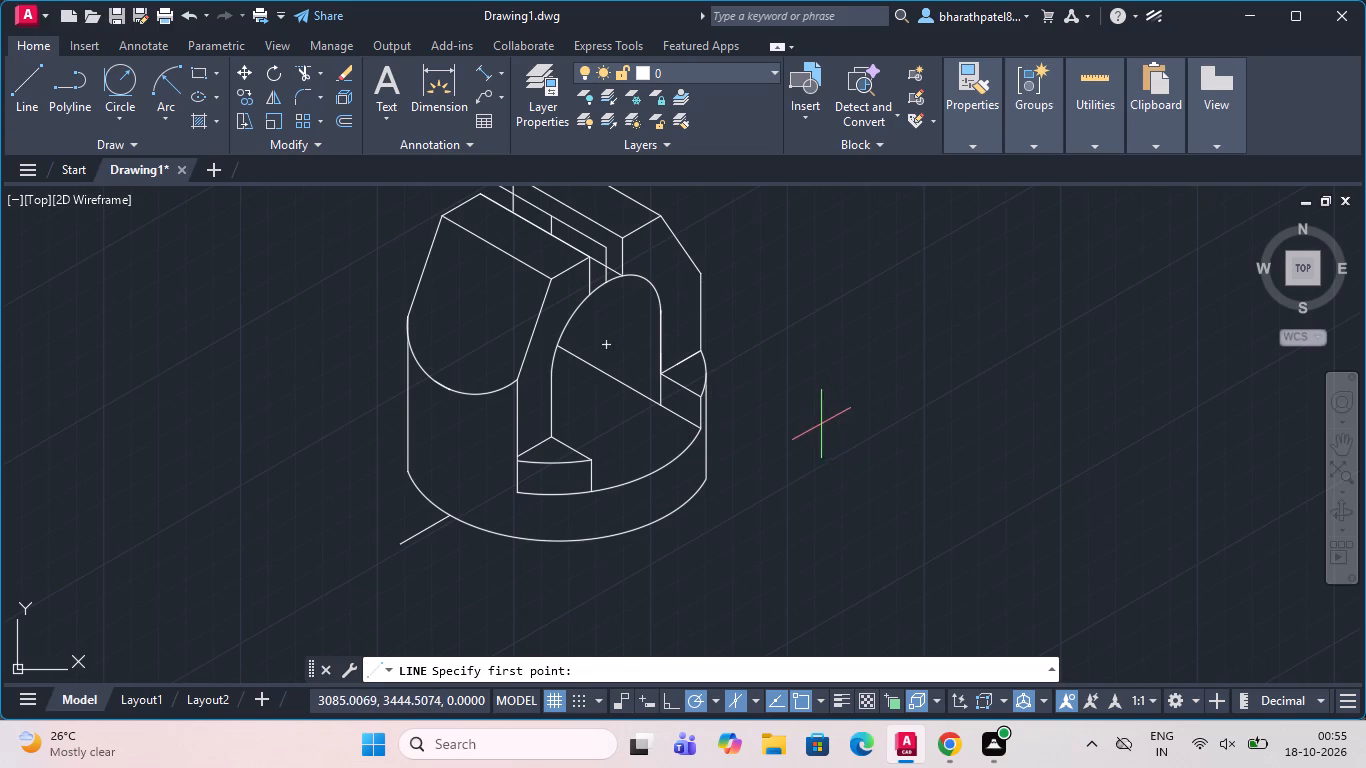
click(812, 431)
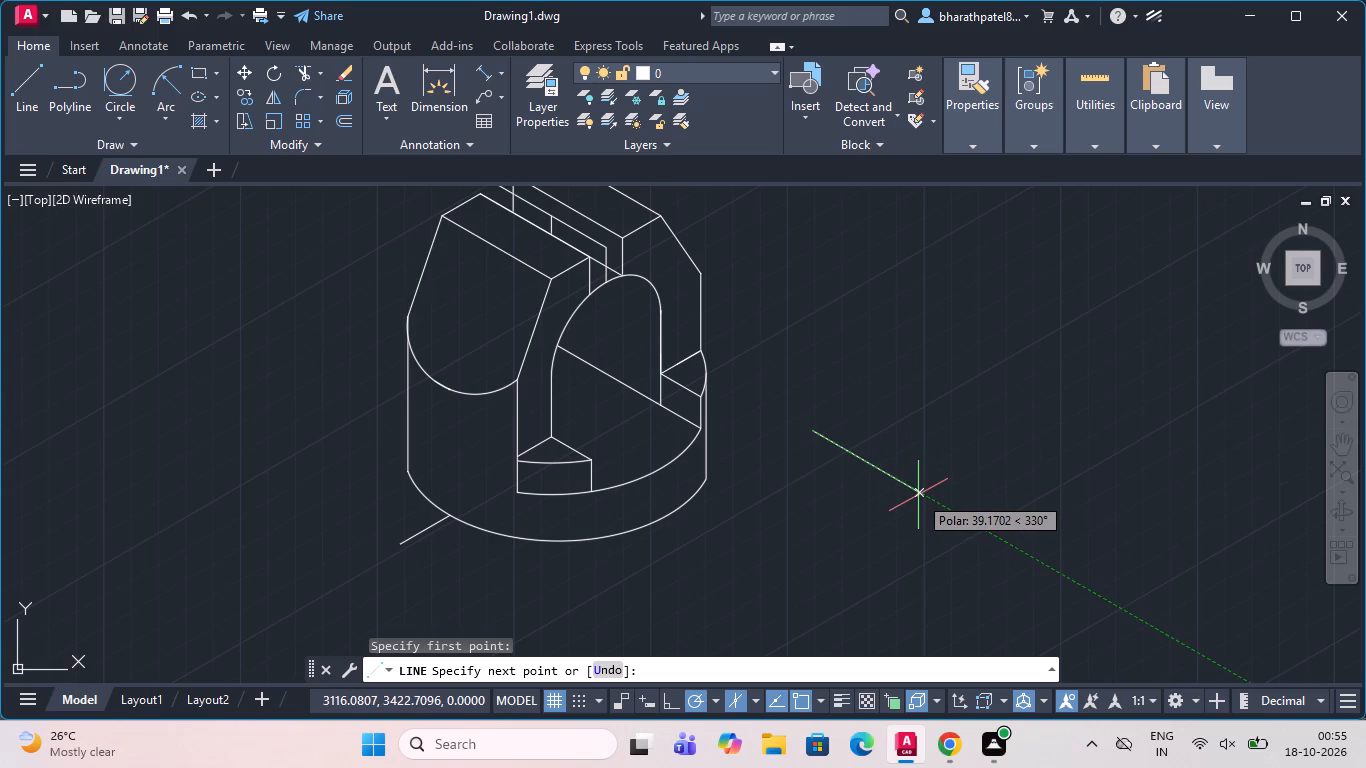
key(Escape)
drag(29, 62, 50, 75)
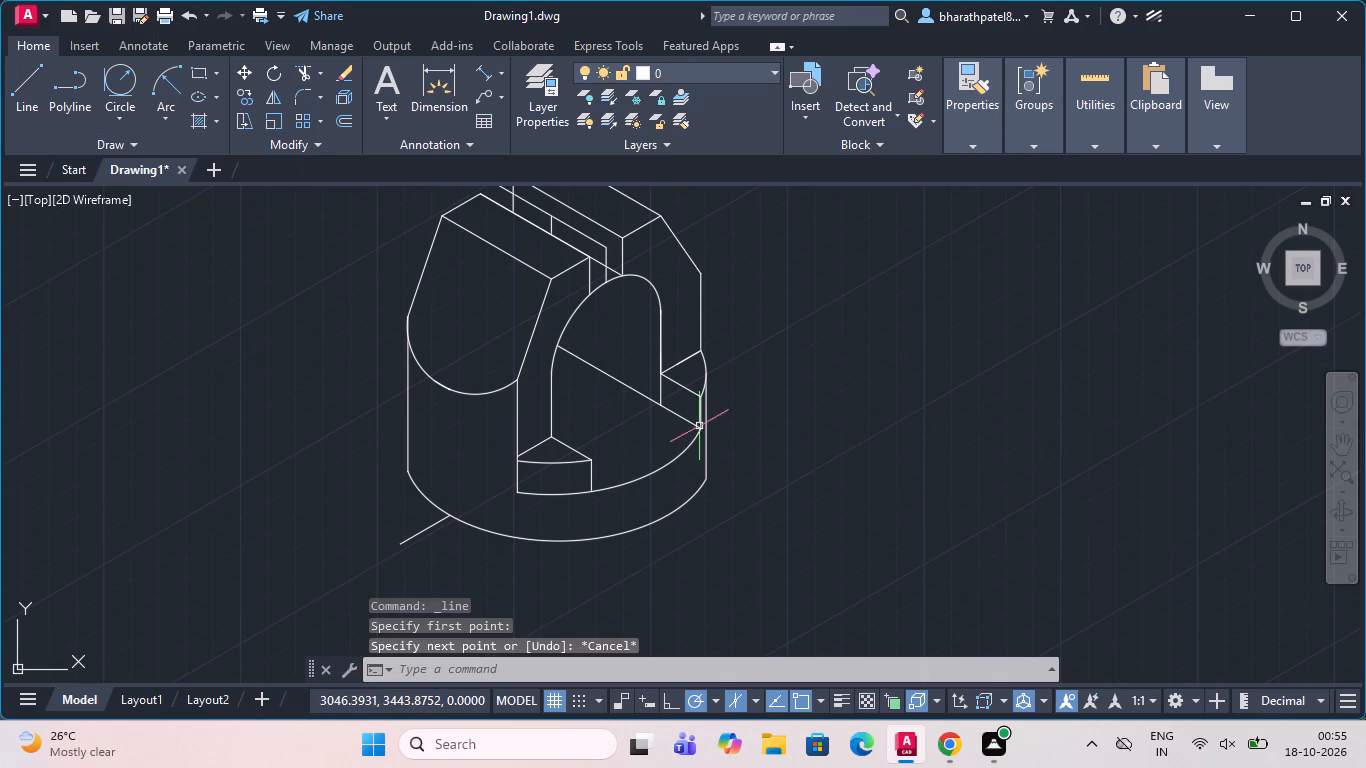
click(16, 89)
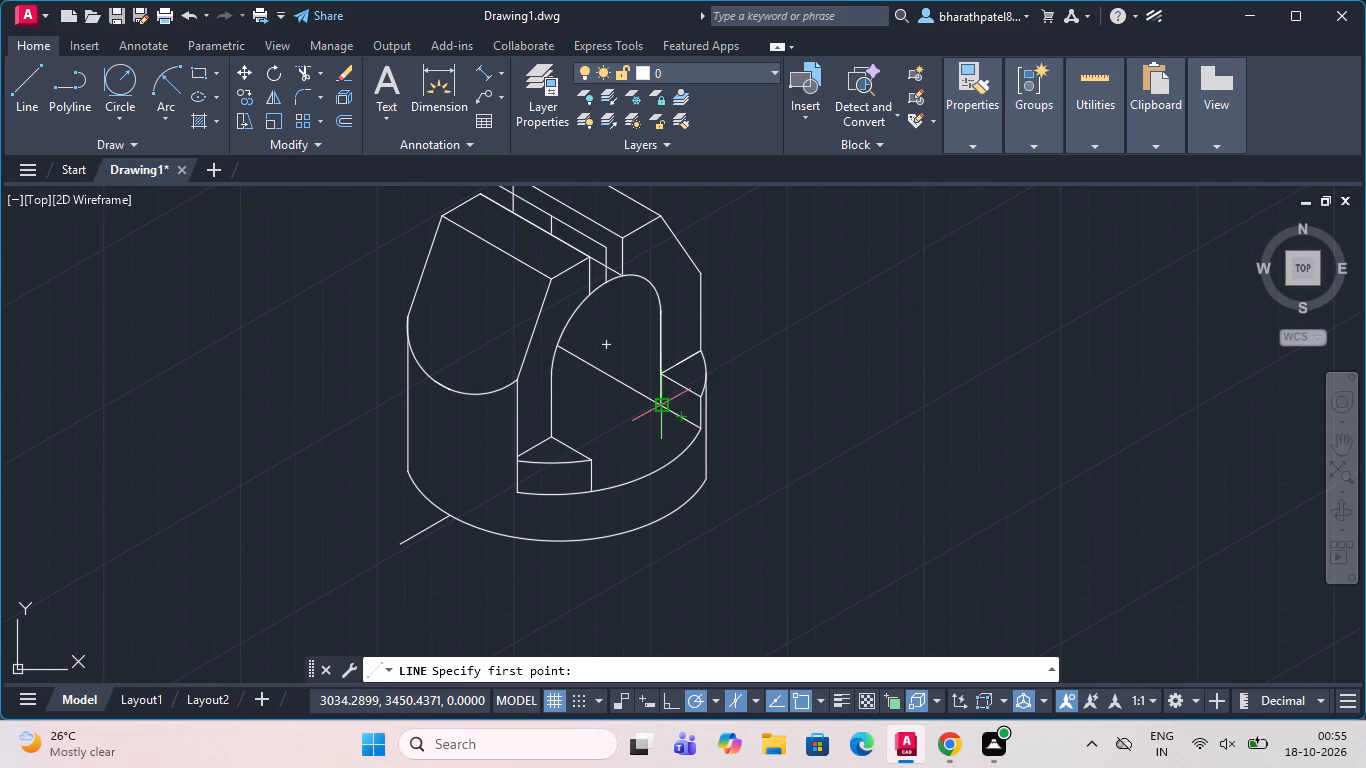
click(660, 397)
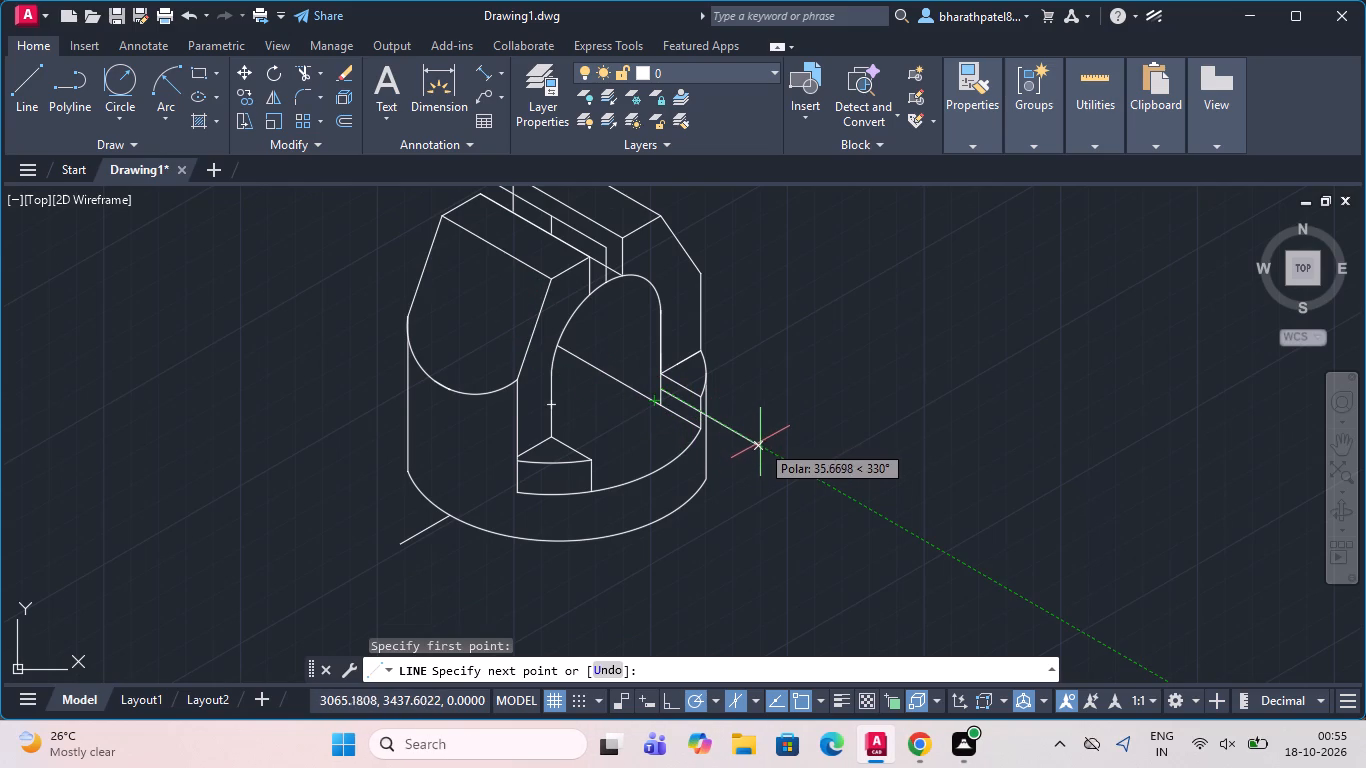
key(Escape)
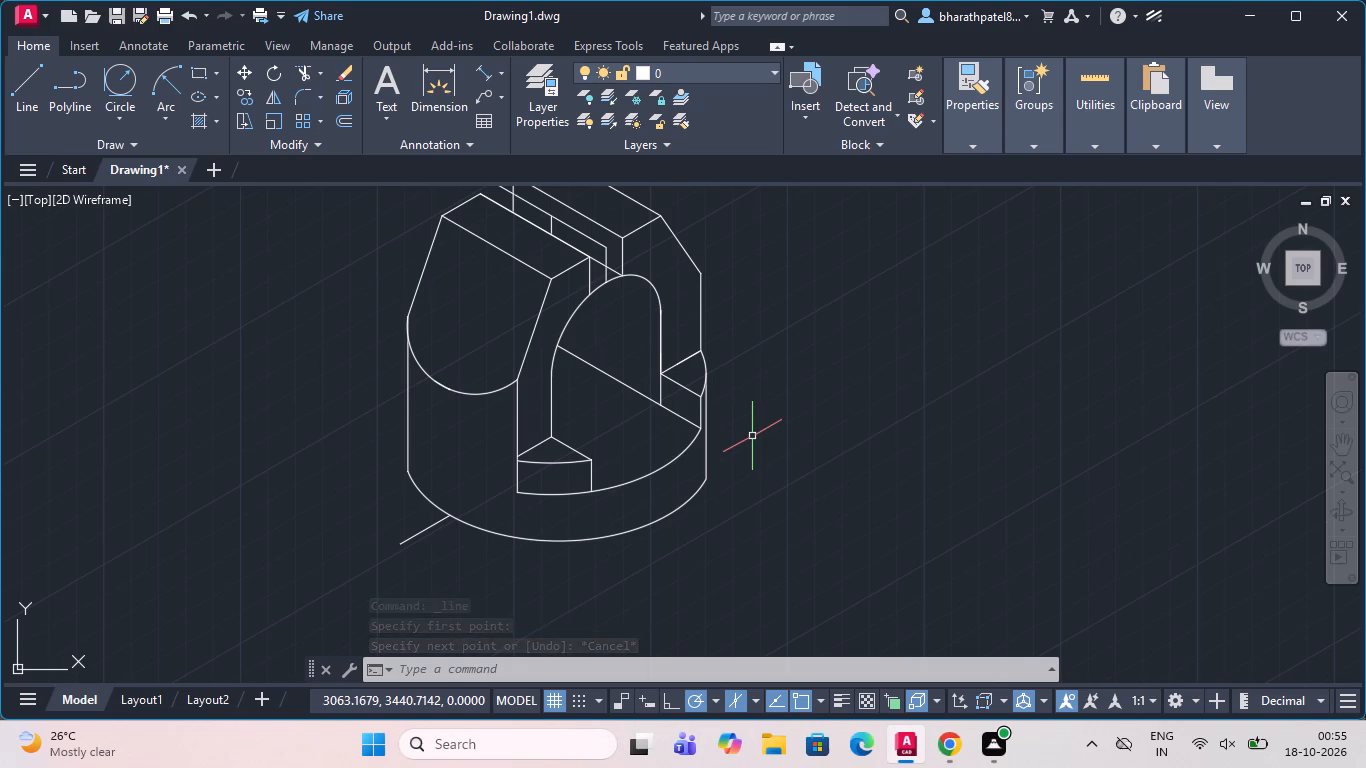
Trim the outer vertical edge and the lower arc beneath the small front ledge of the arched opening.
click(307, 69)
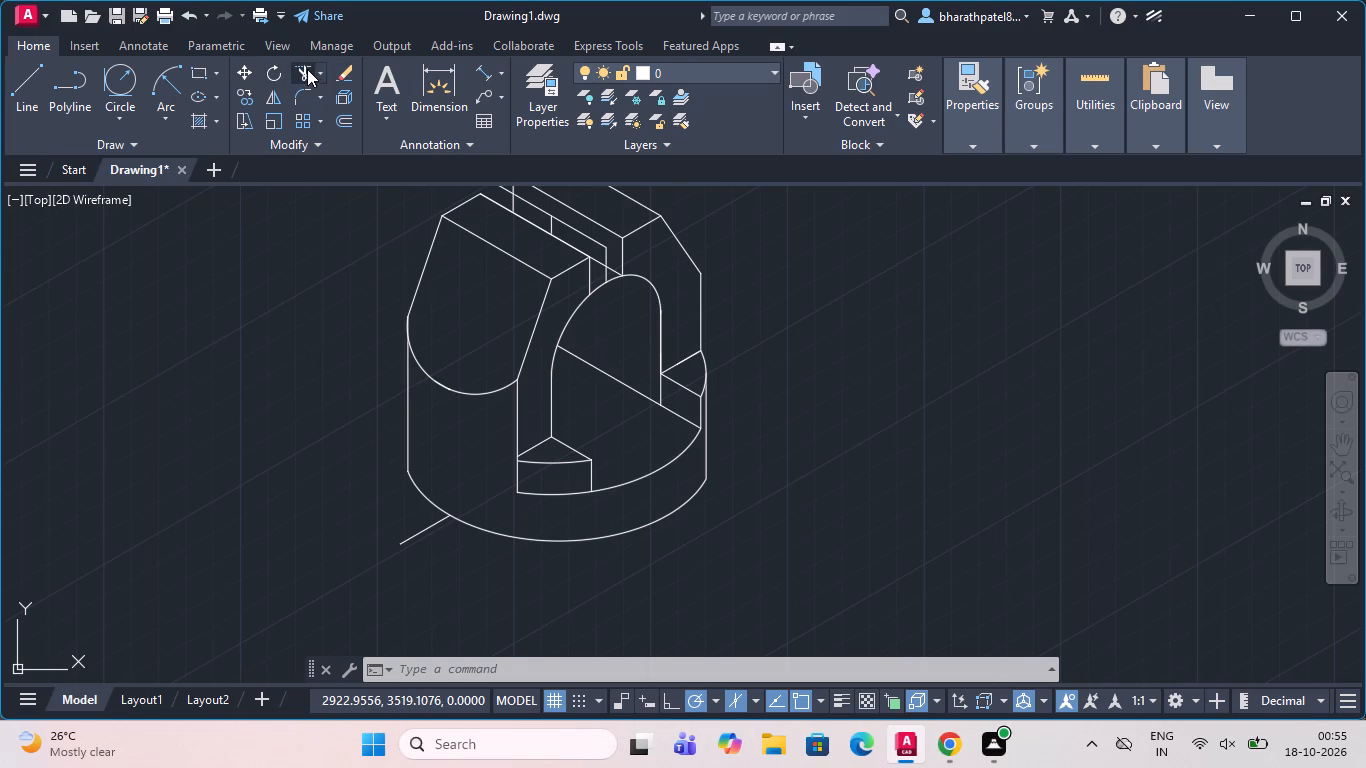
click(503, 489)
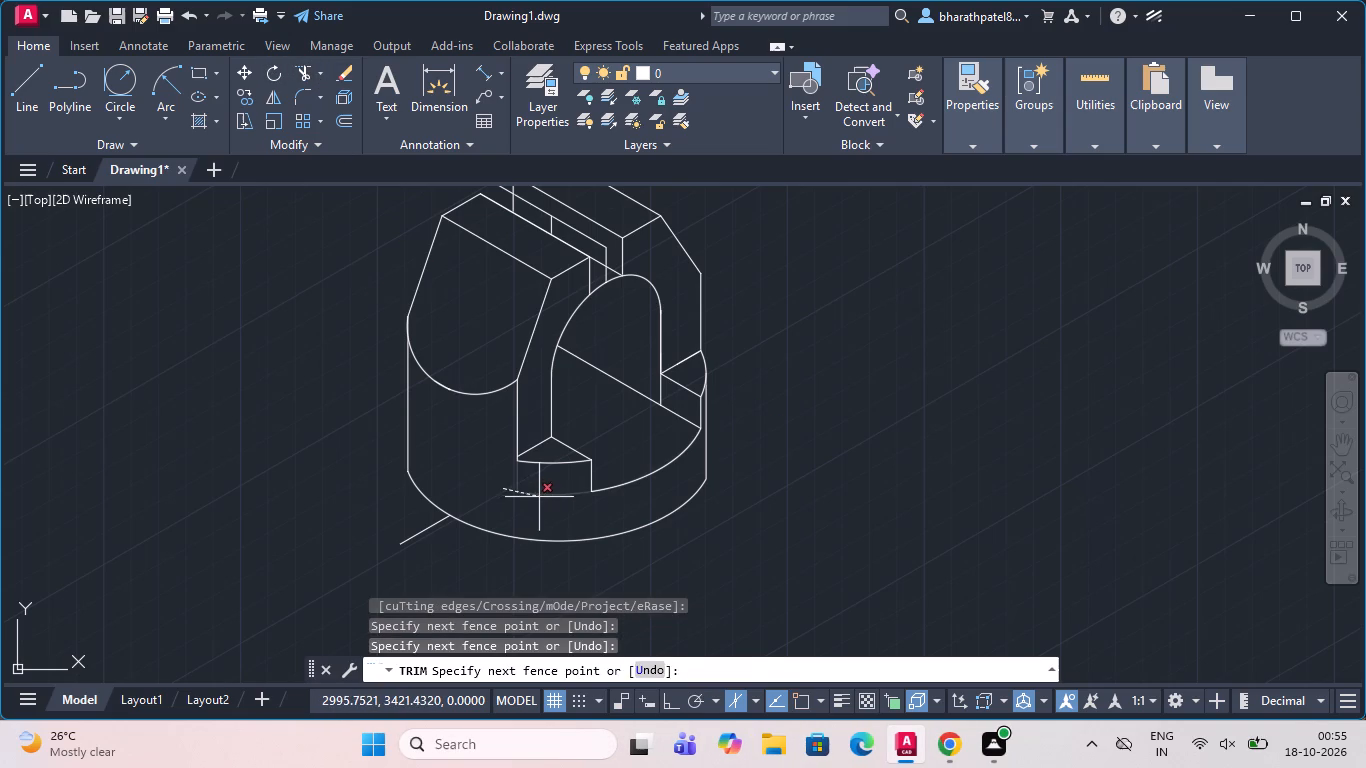
click(539, 497)
Examine the trimmed front ledge, the slot and the arched opening, and compare the part with the neighbouring construction views.
scroll(497, 492, down, 1)
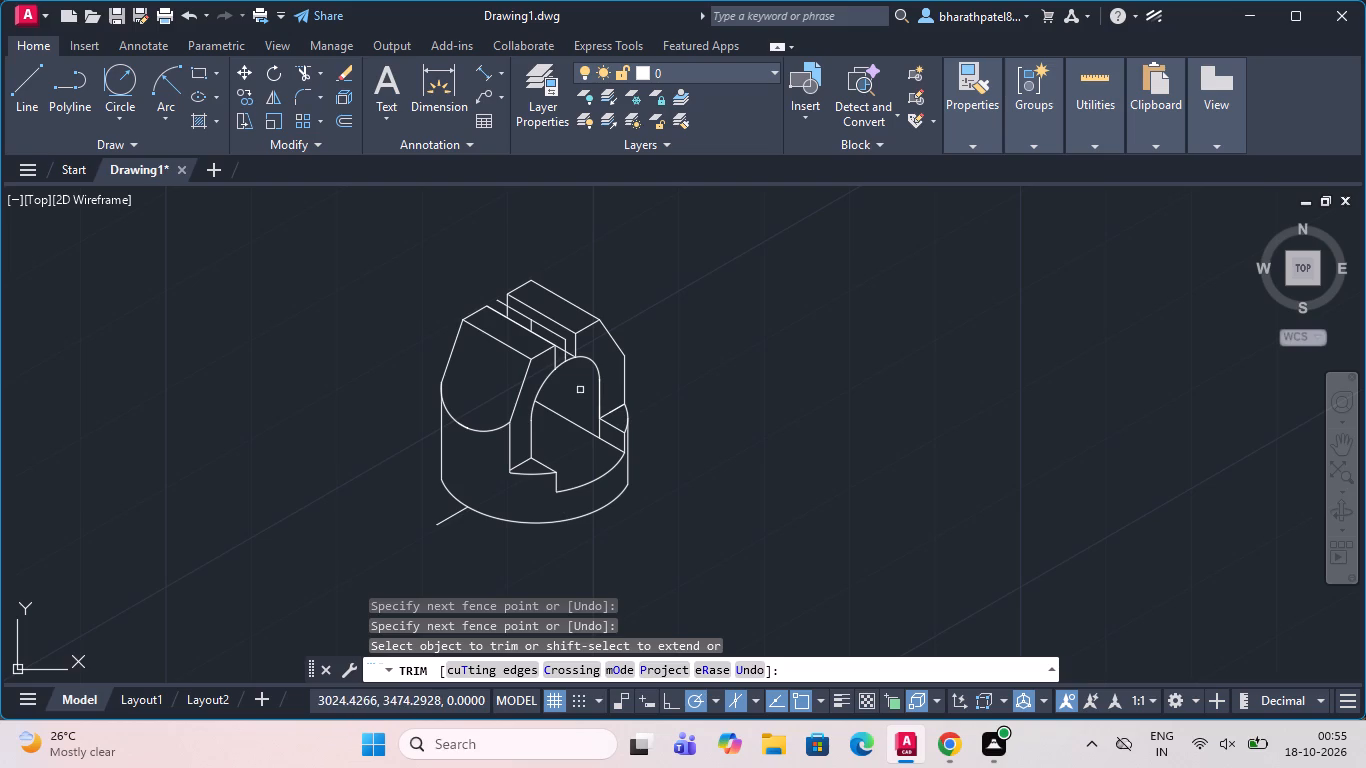
scroll(547, 346, up, 3)
scroll(567, 443, down, 1)
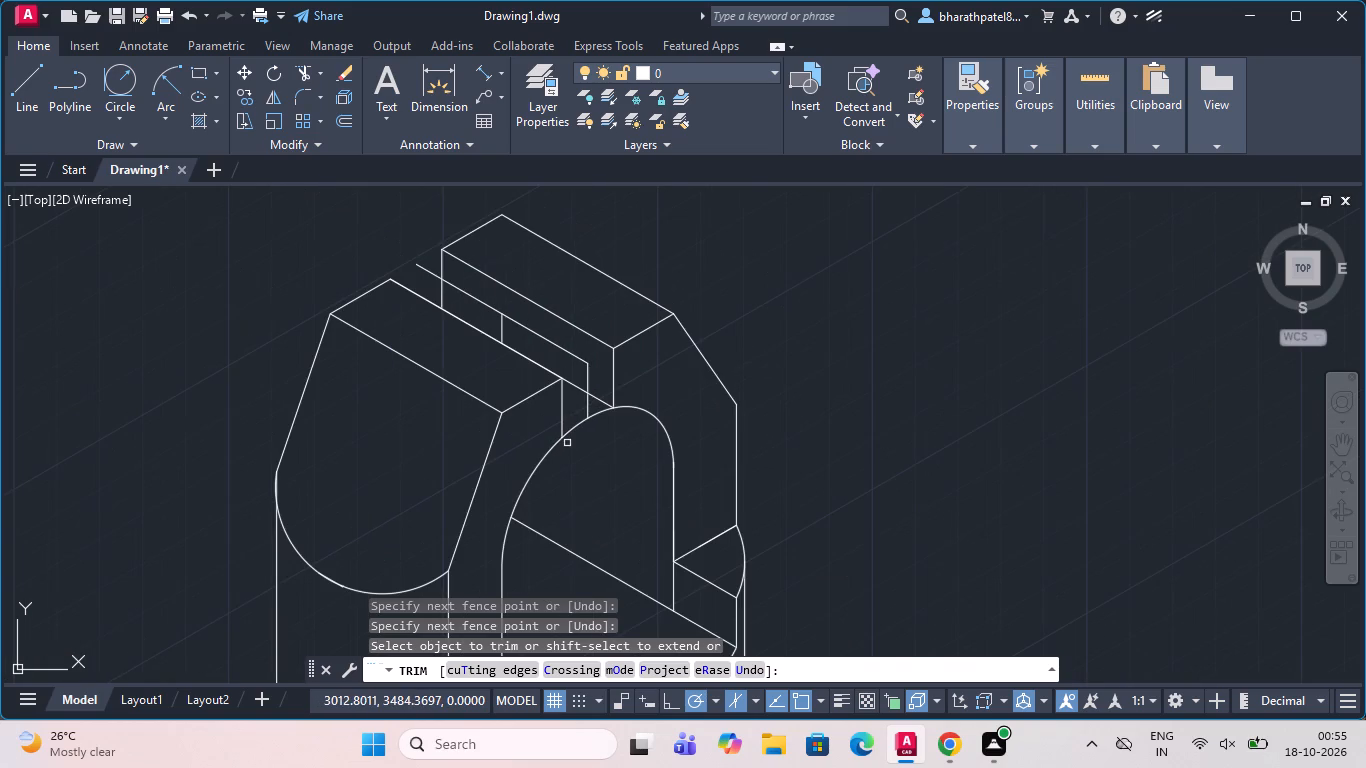
scroll(567, 443, down, 2)
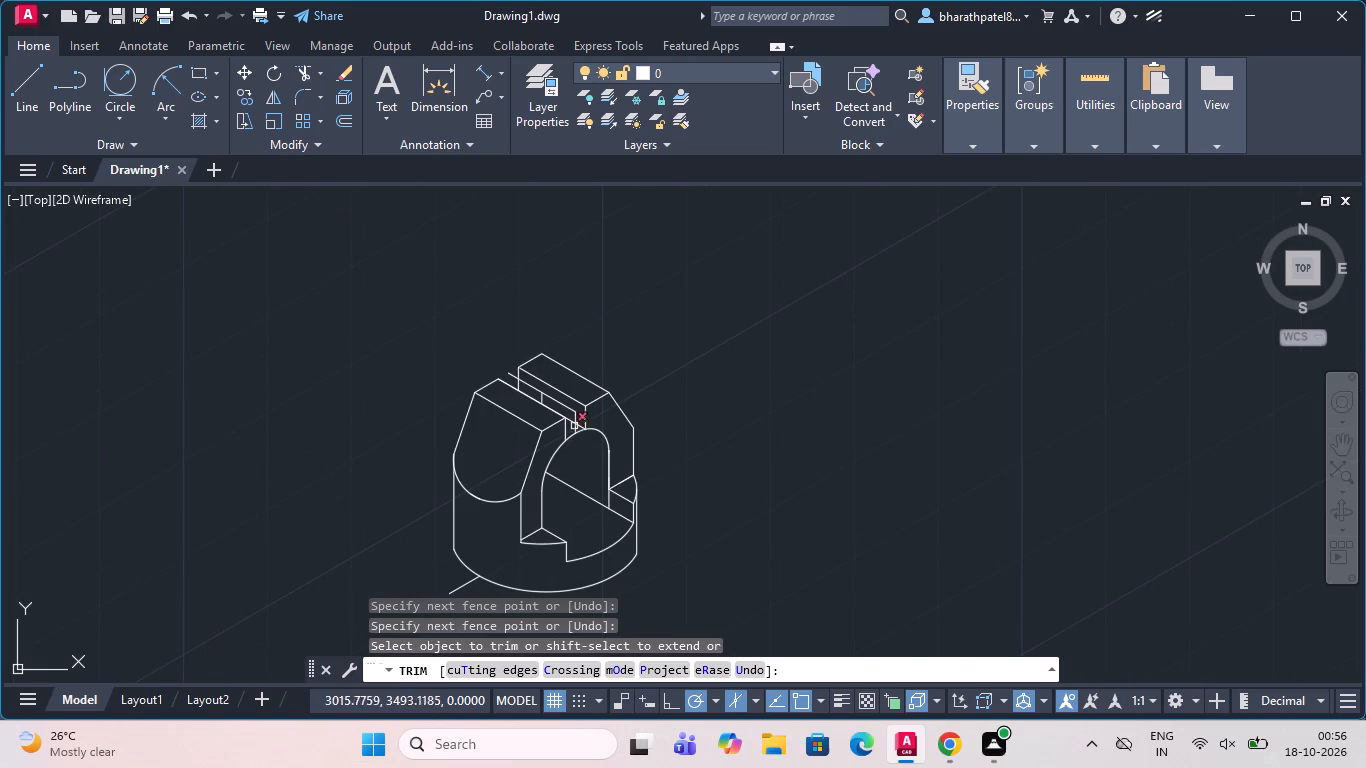
scroll(619, 355, down, 1)
scroll(595, 473, up, 2)
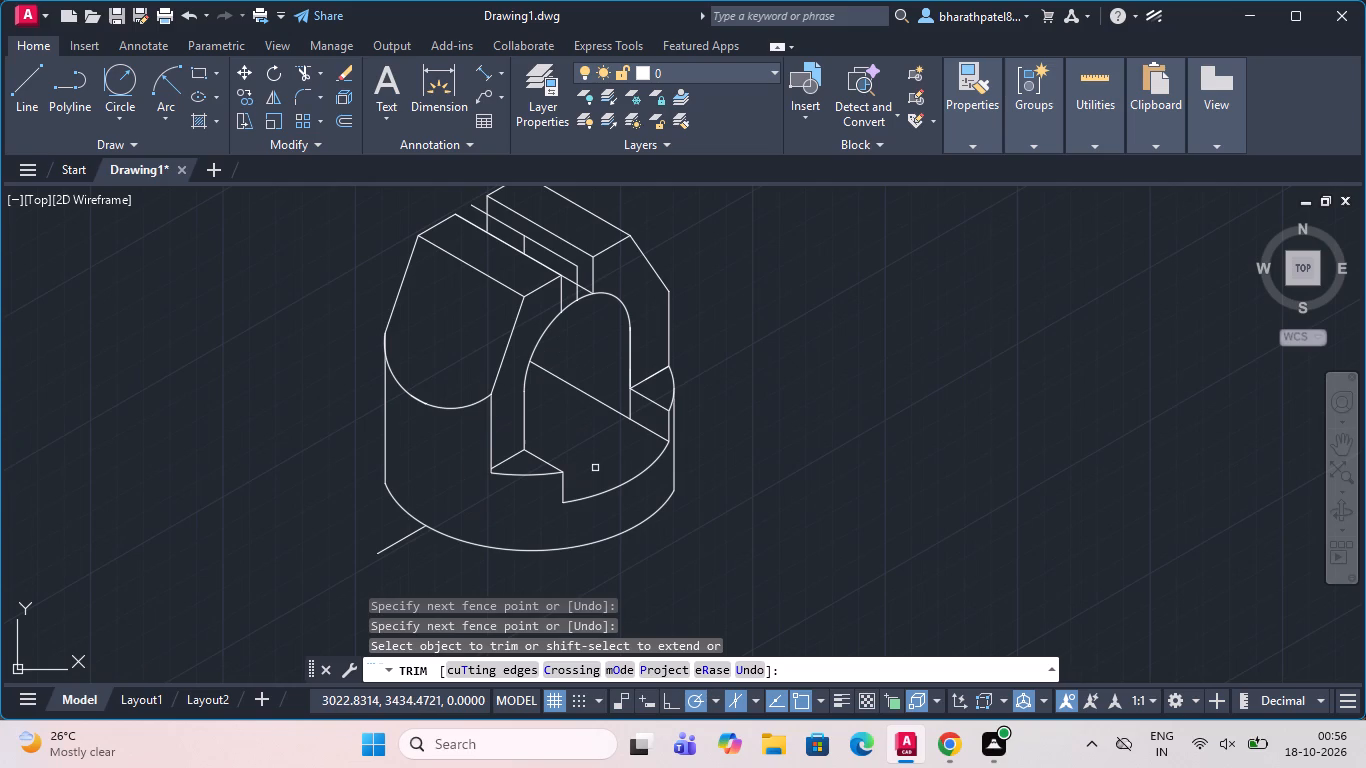
scroll(591, 459, down, 1)
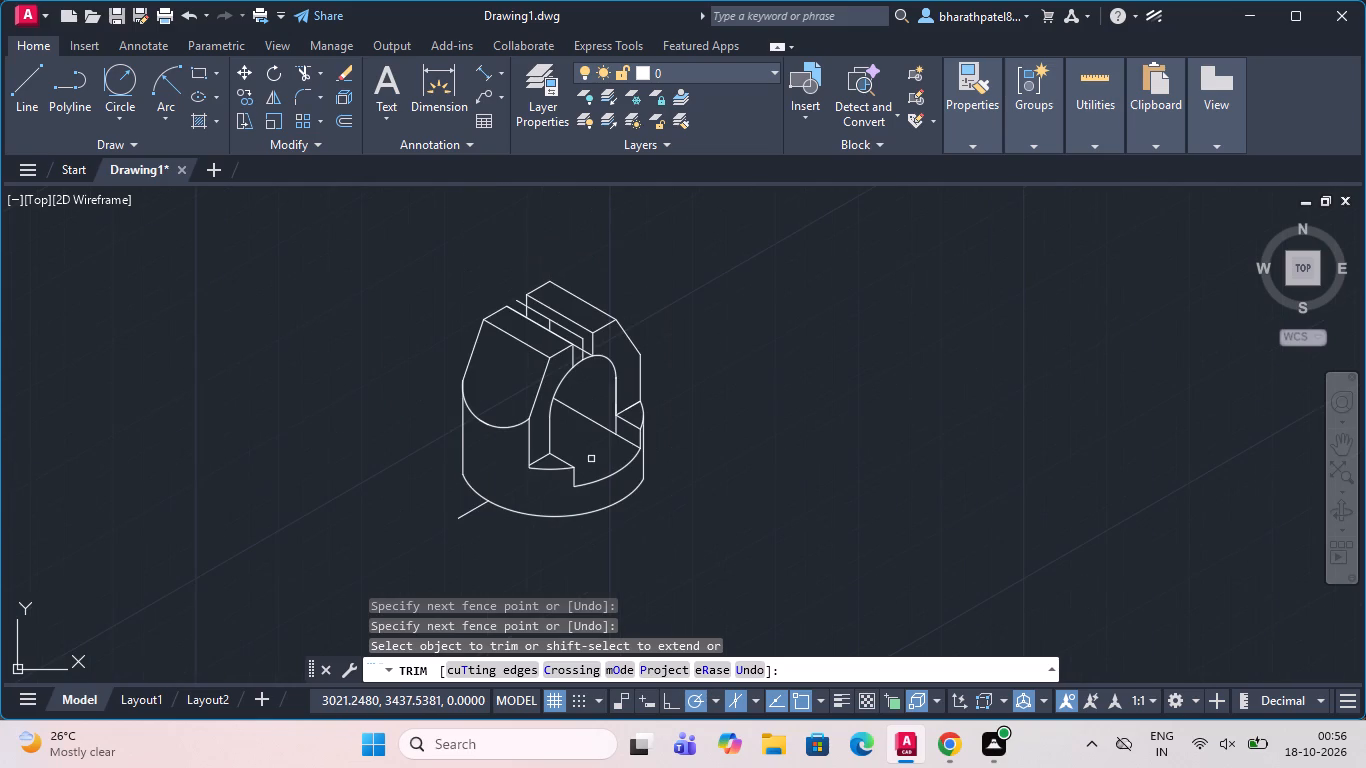
scroll(590, 459, down, 2)
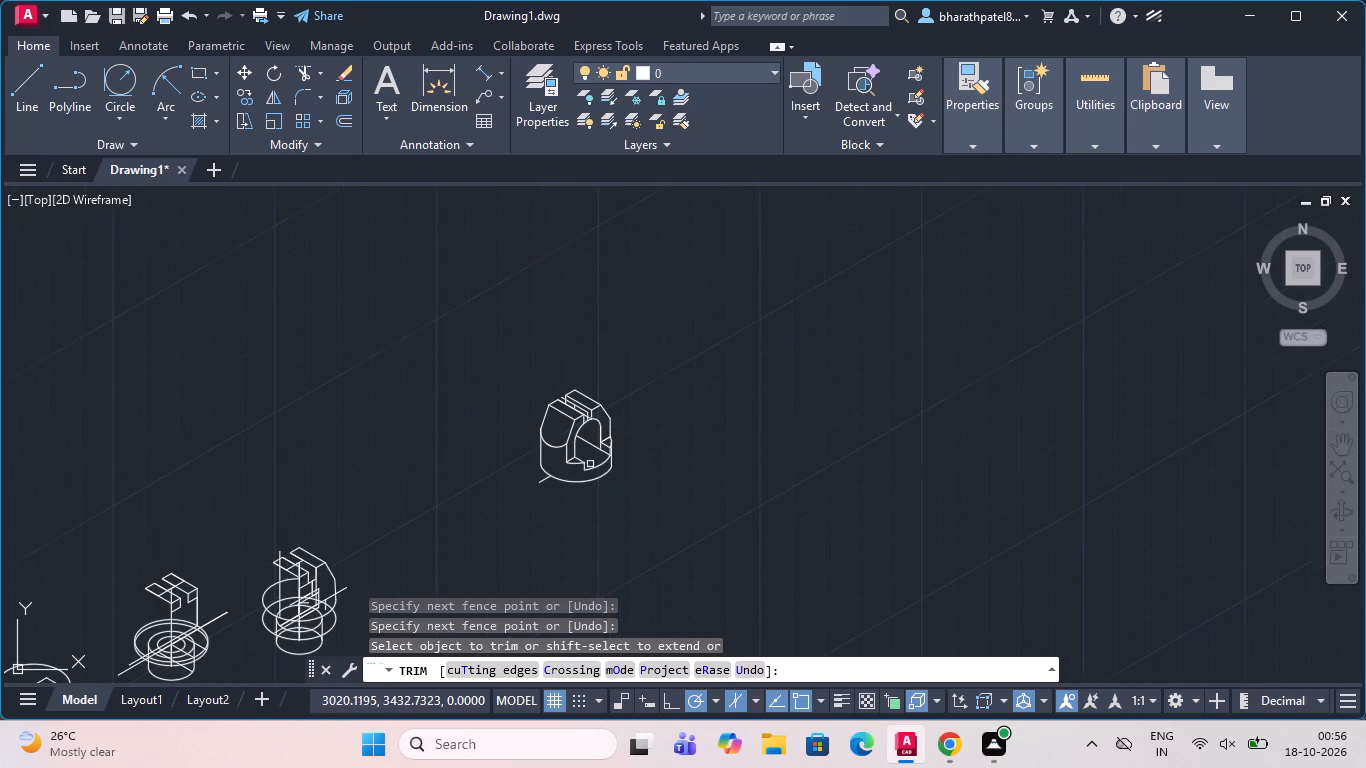
scroll(578, 500, up, 1)
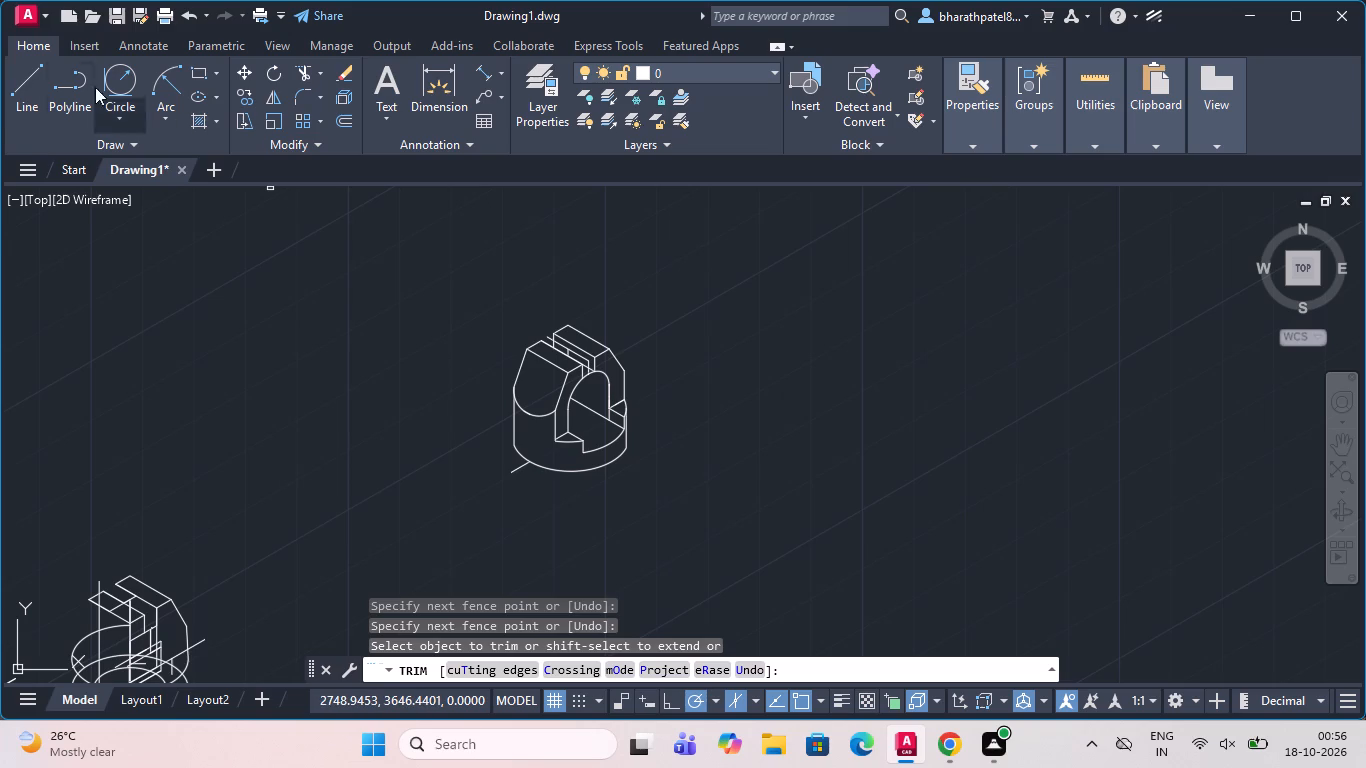
Draw a 105-unit line straight down from the upper end of the slot's middle vertical edge, ending in a horizontal tick about 4 units long.
click(23, 82)
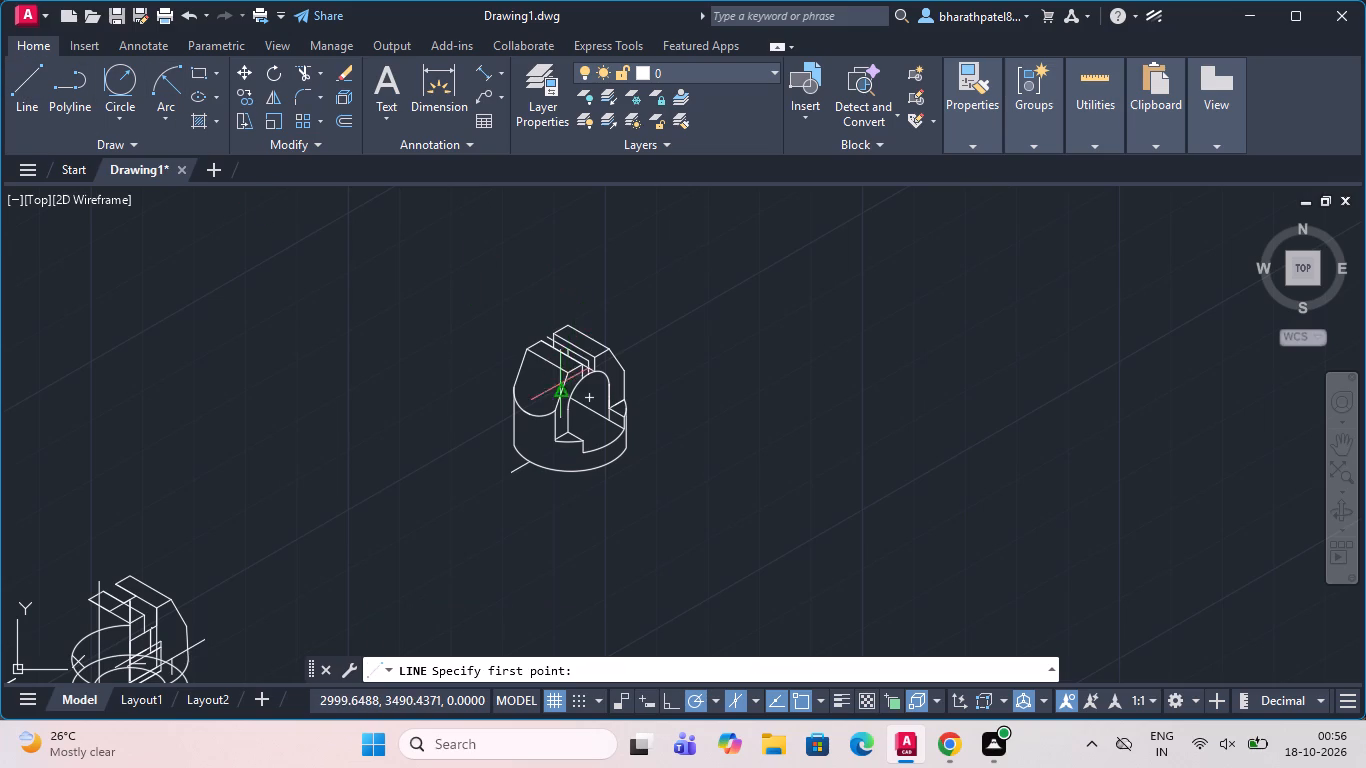
scroll(558, 396, up, 3)
scroll(577, 259, down, 3)
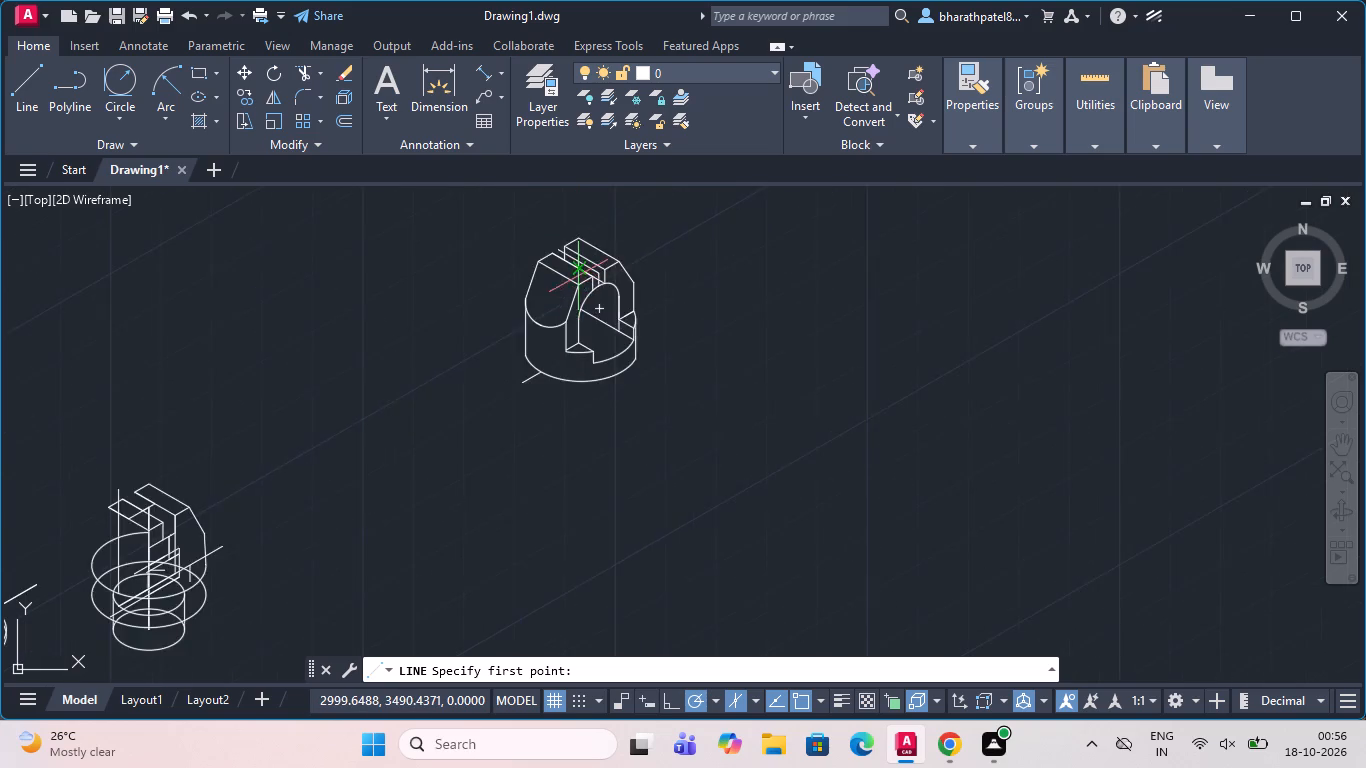
scroll(579, 260, up, 5)
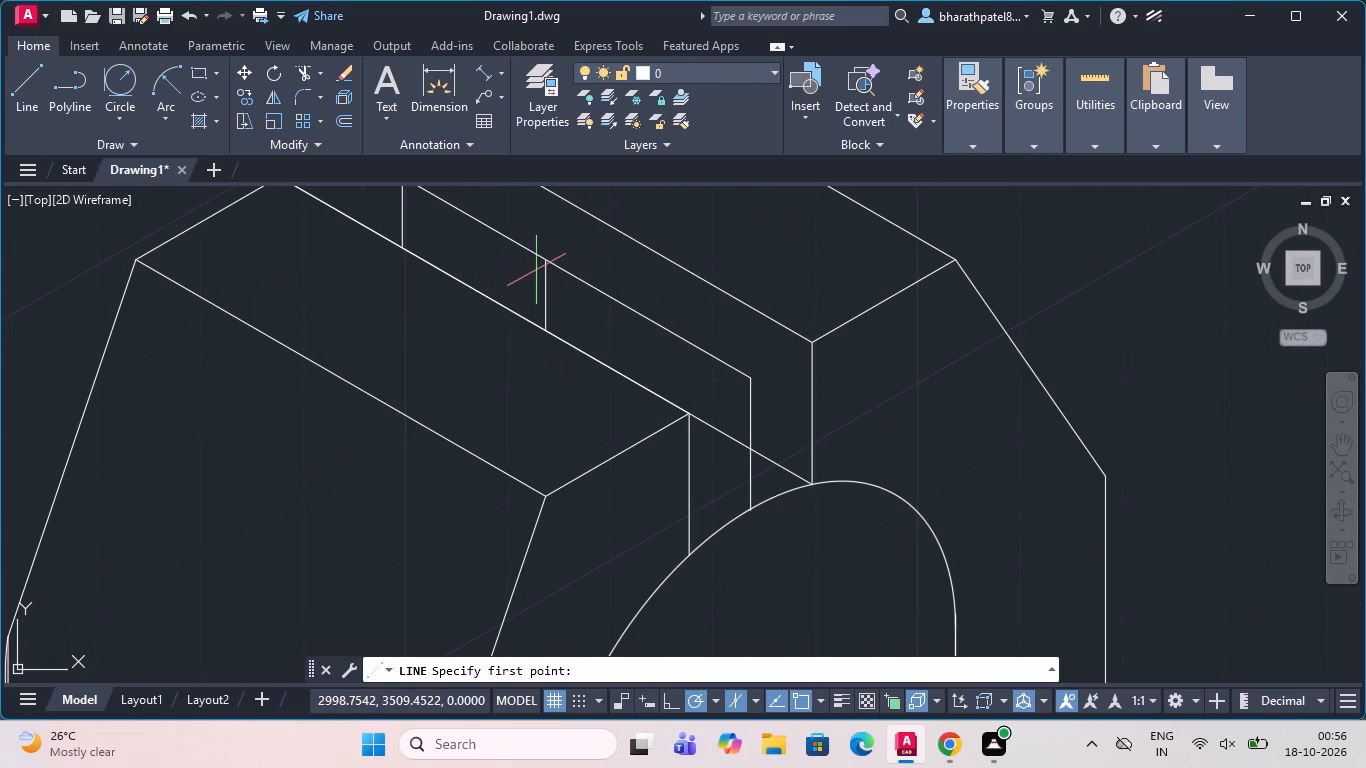
click(545, 264)
scroll(545, 264, down, 3)
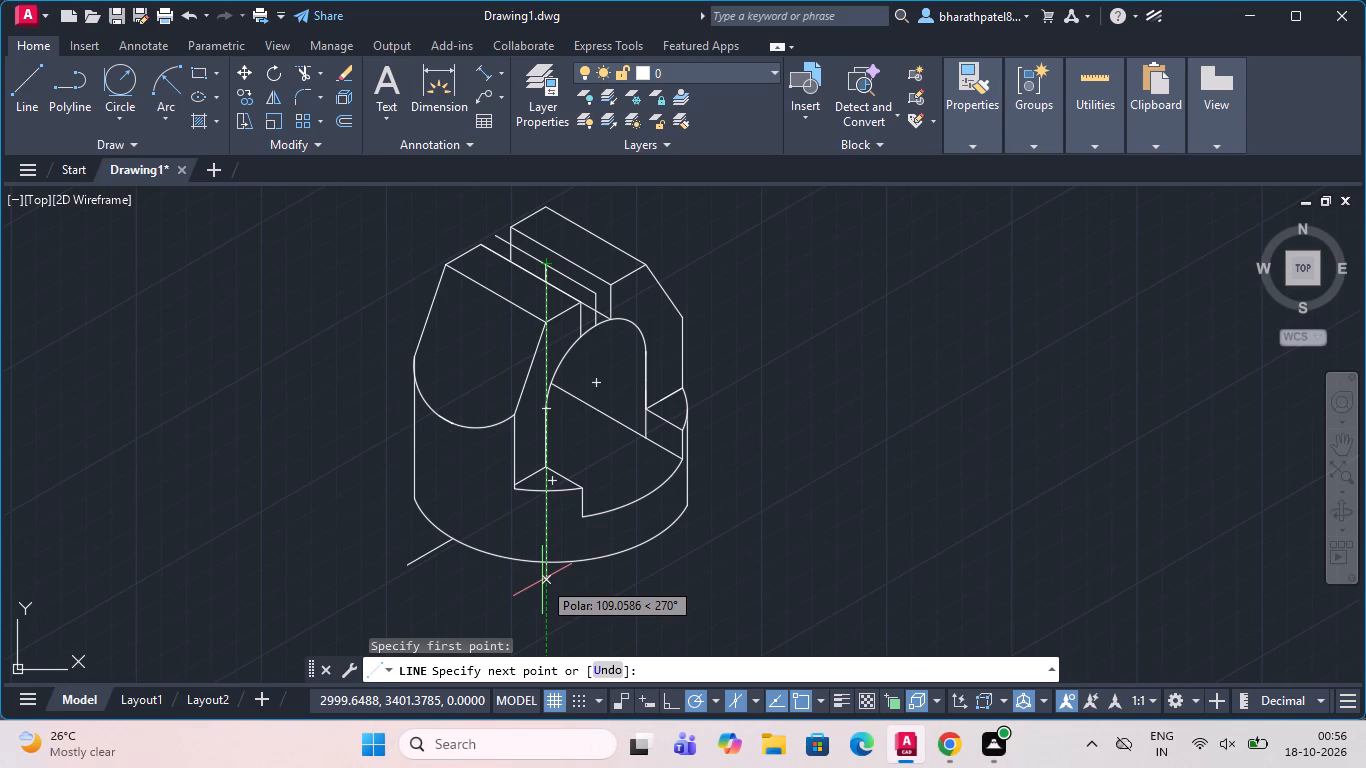
key(1)
text(05\)
key(BackSpace)
key(Return)
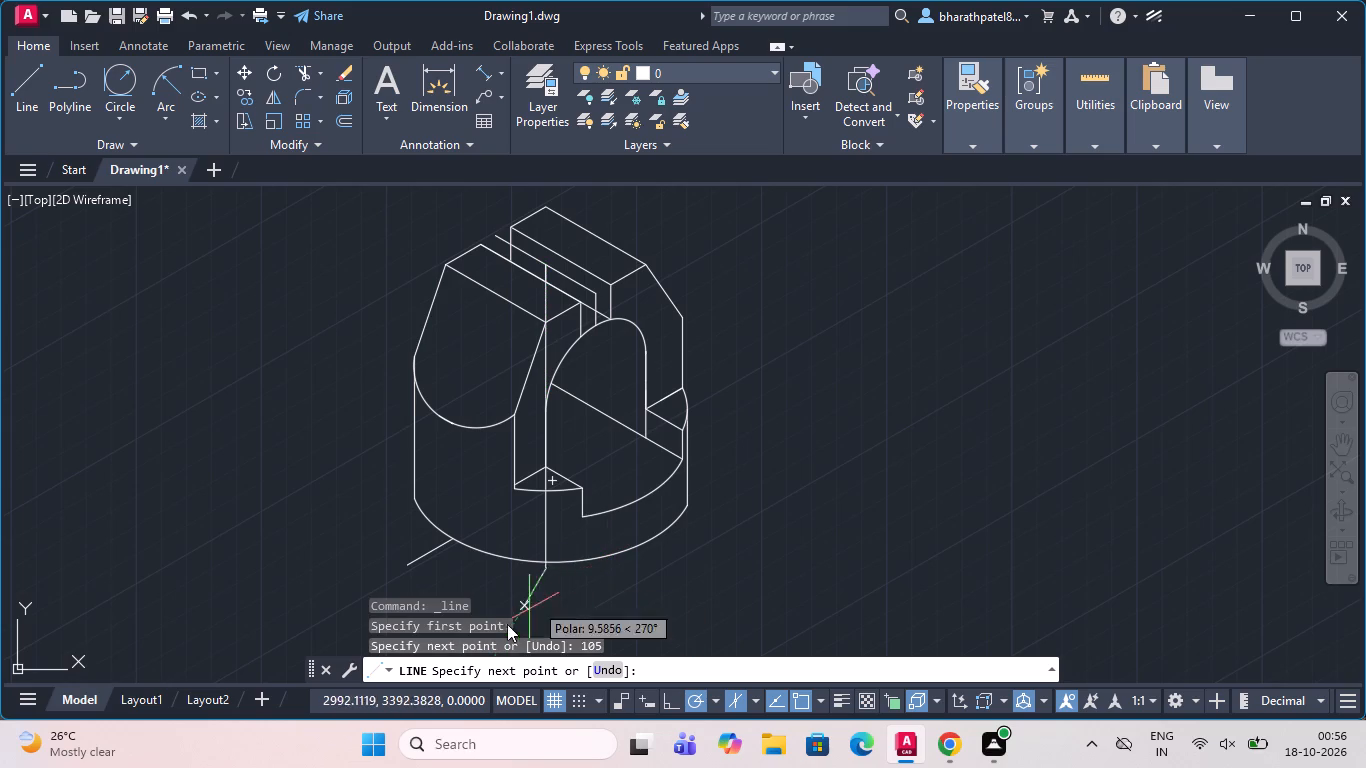
scroll(512, 590, up, 3)
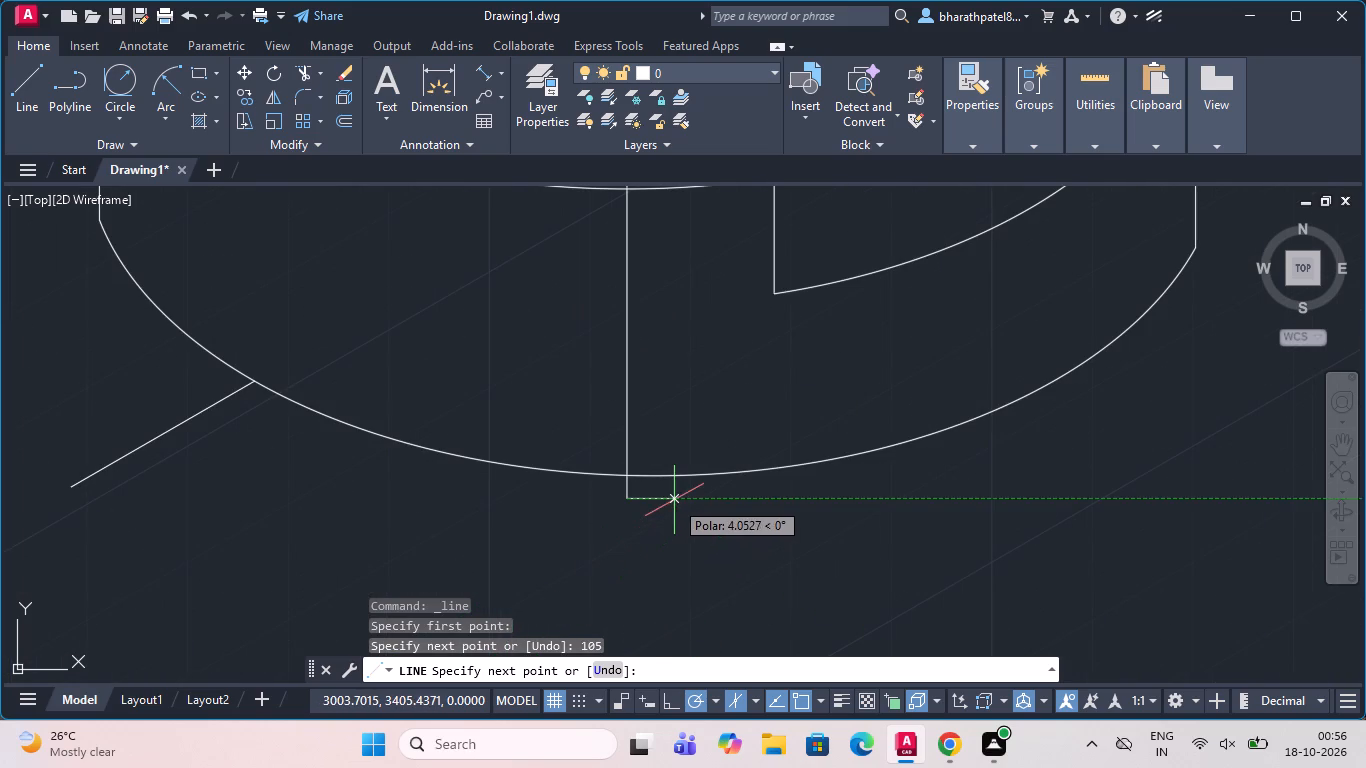
click(674, 500)
key(Escape)
scroll(631, 519, down, 2)
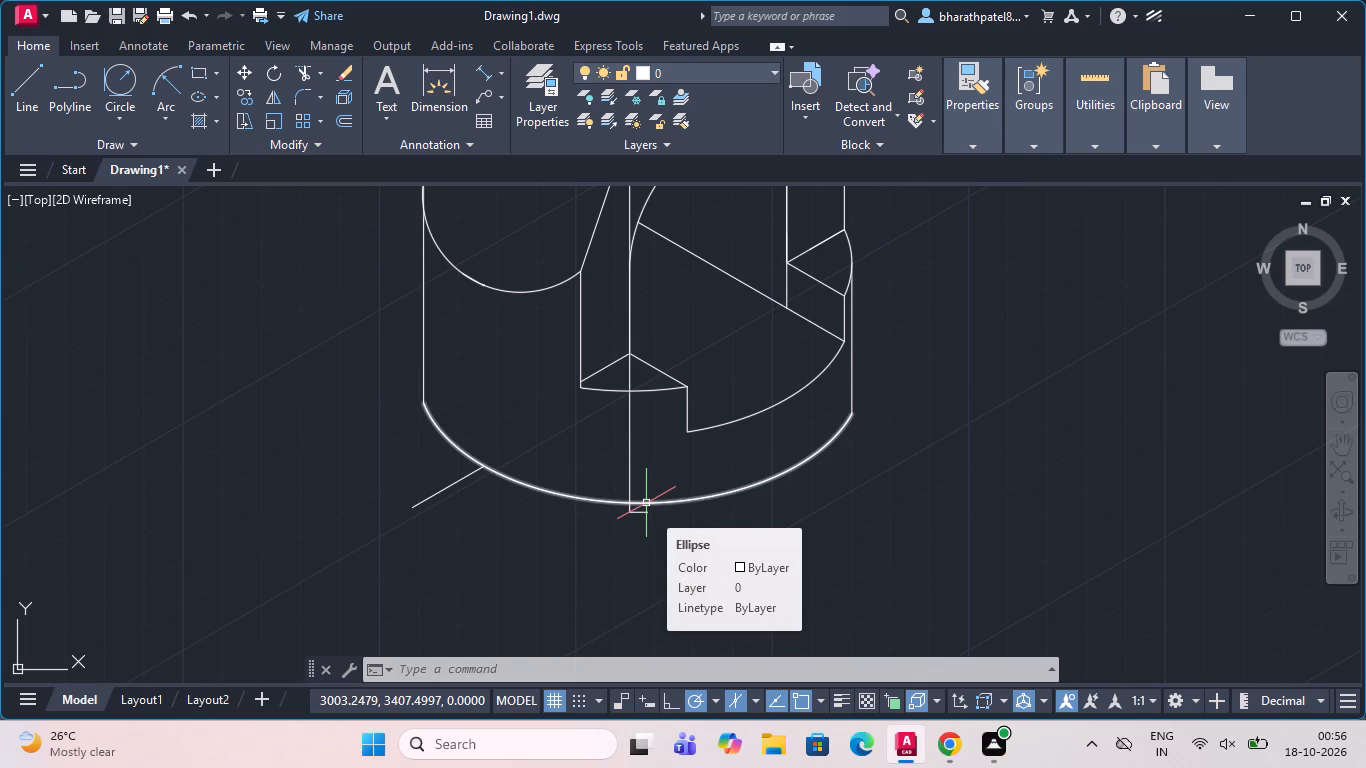
key(Escape)
scroll(644, 555, down, 2)
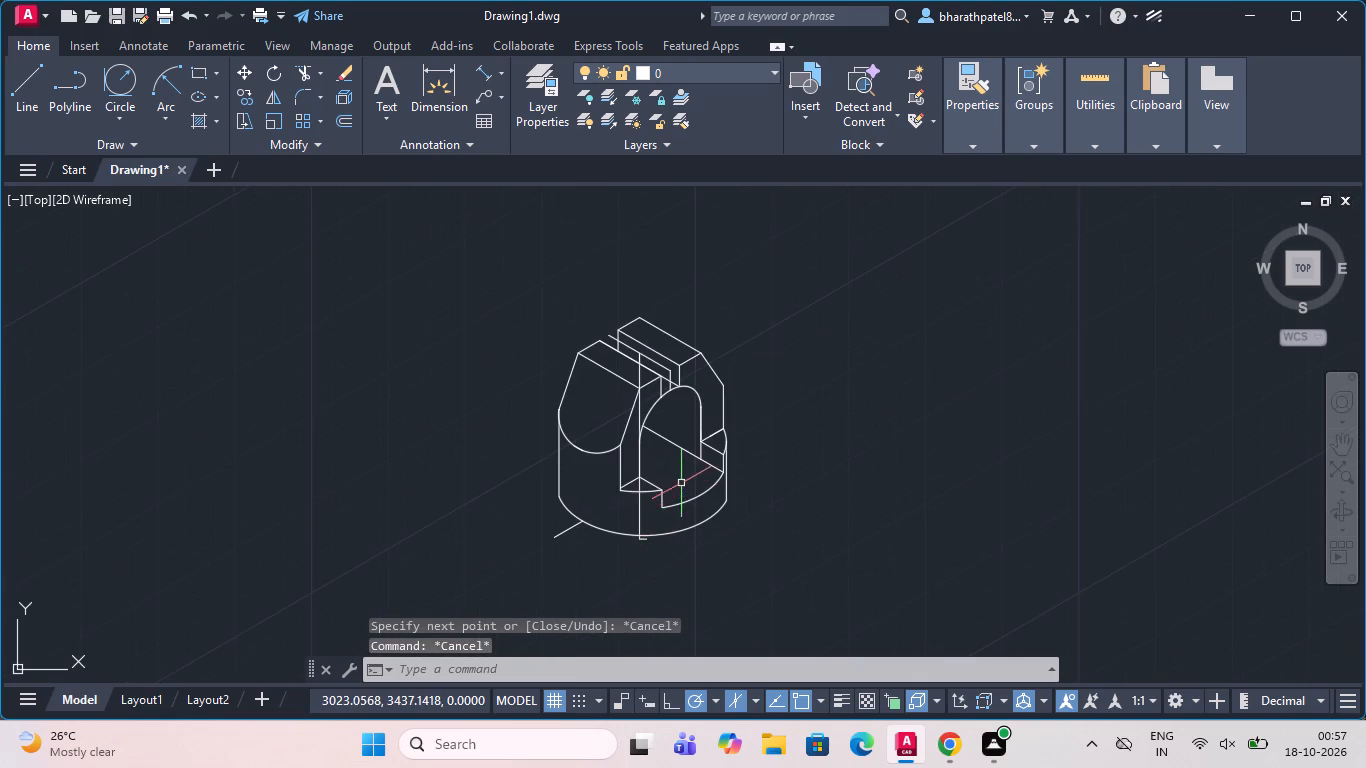
Draw a 50-diameter isocircle on the top isoplane, centred at the lower end of the new 105-unit vertical line.
scroll(681, 482, up, 3)
scroll(681, 482, down, 2)
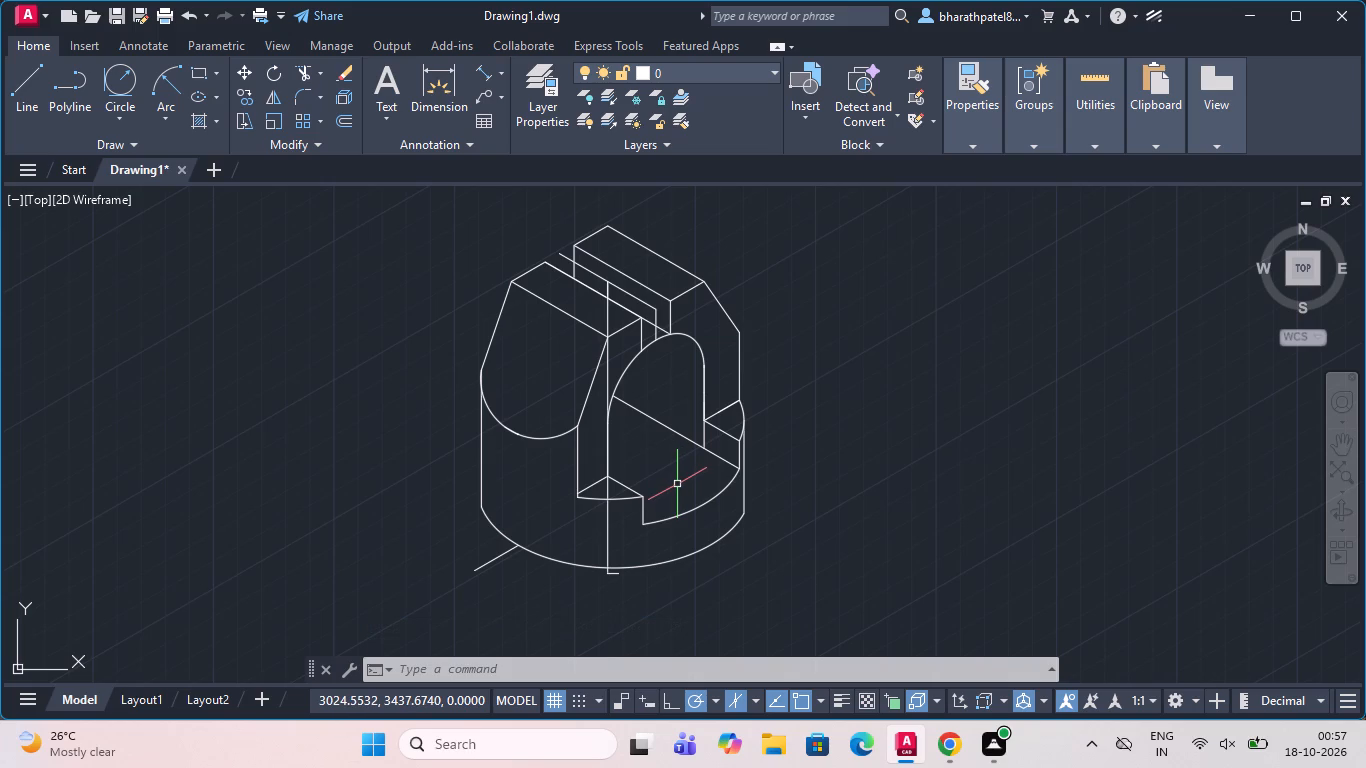
key(e)
key(l)
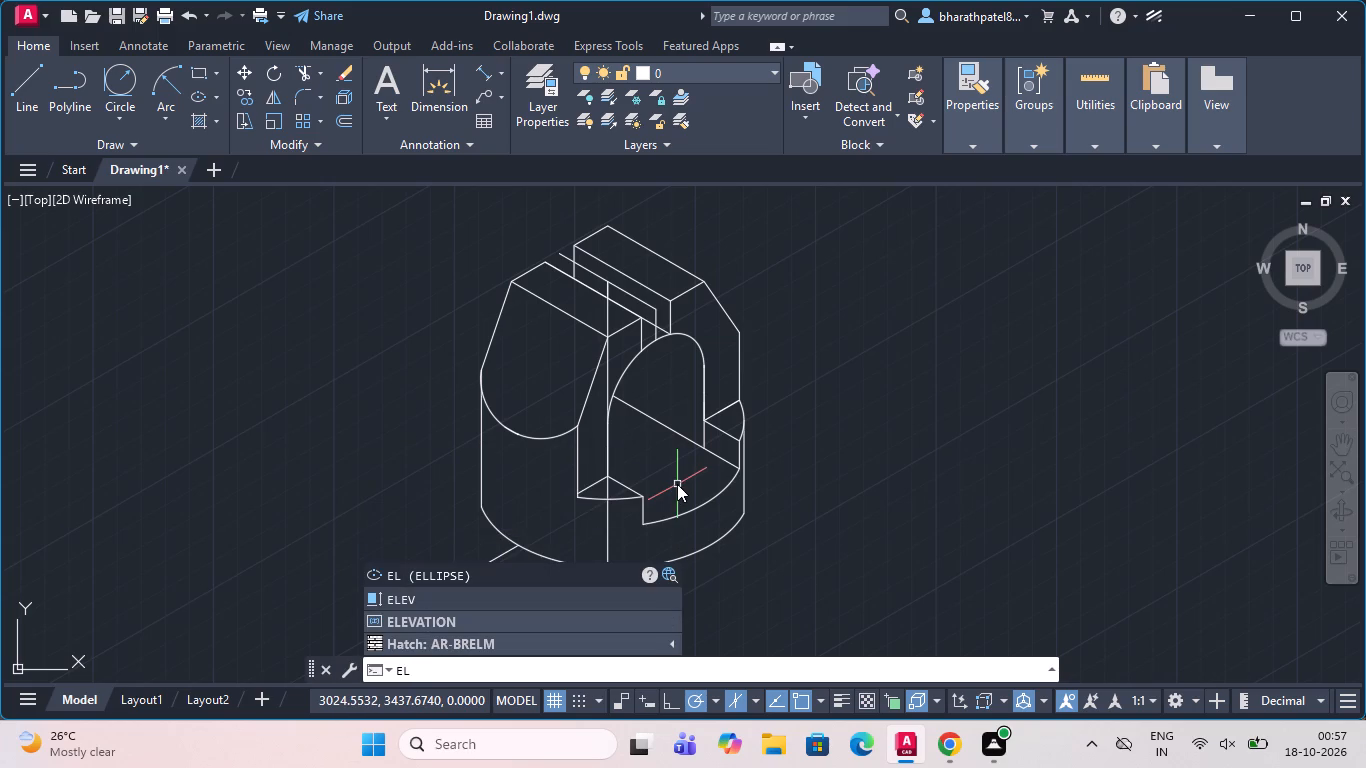
key(l)
key(Return)
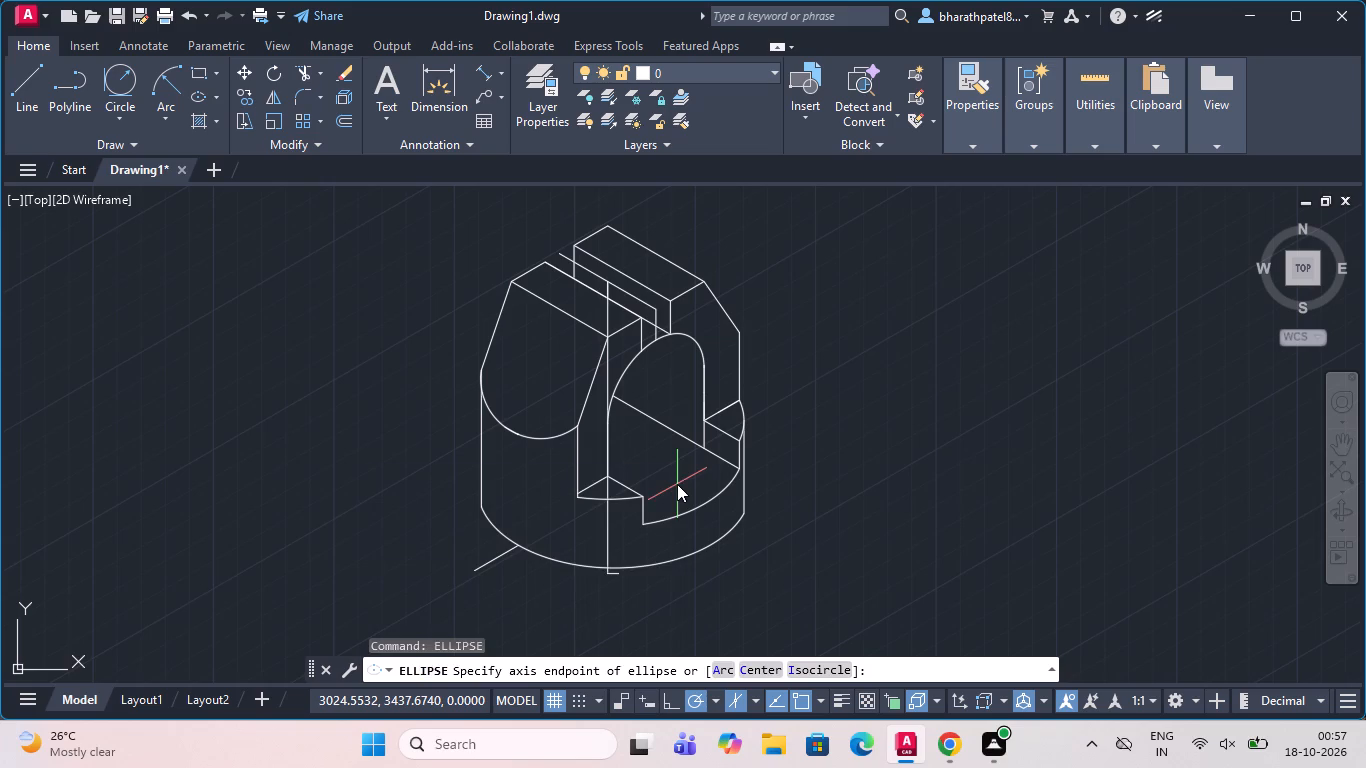
click(816, 669)
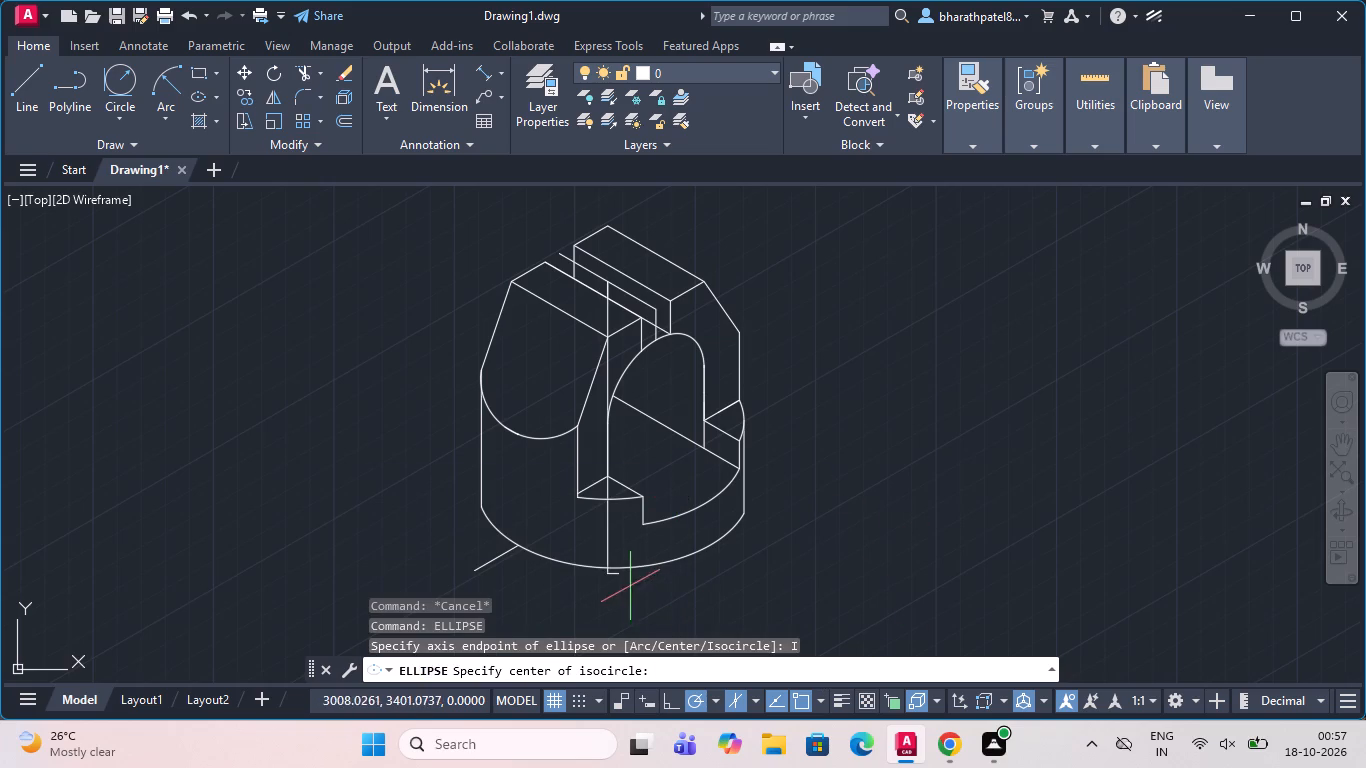
scroll(599, 579, up, 3)
click(611, 563)
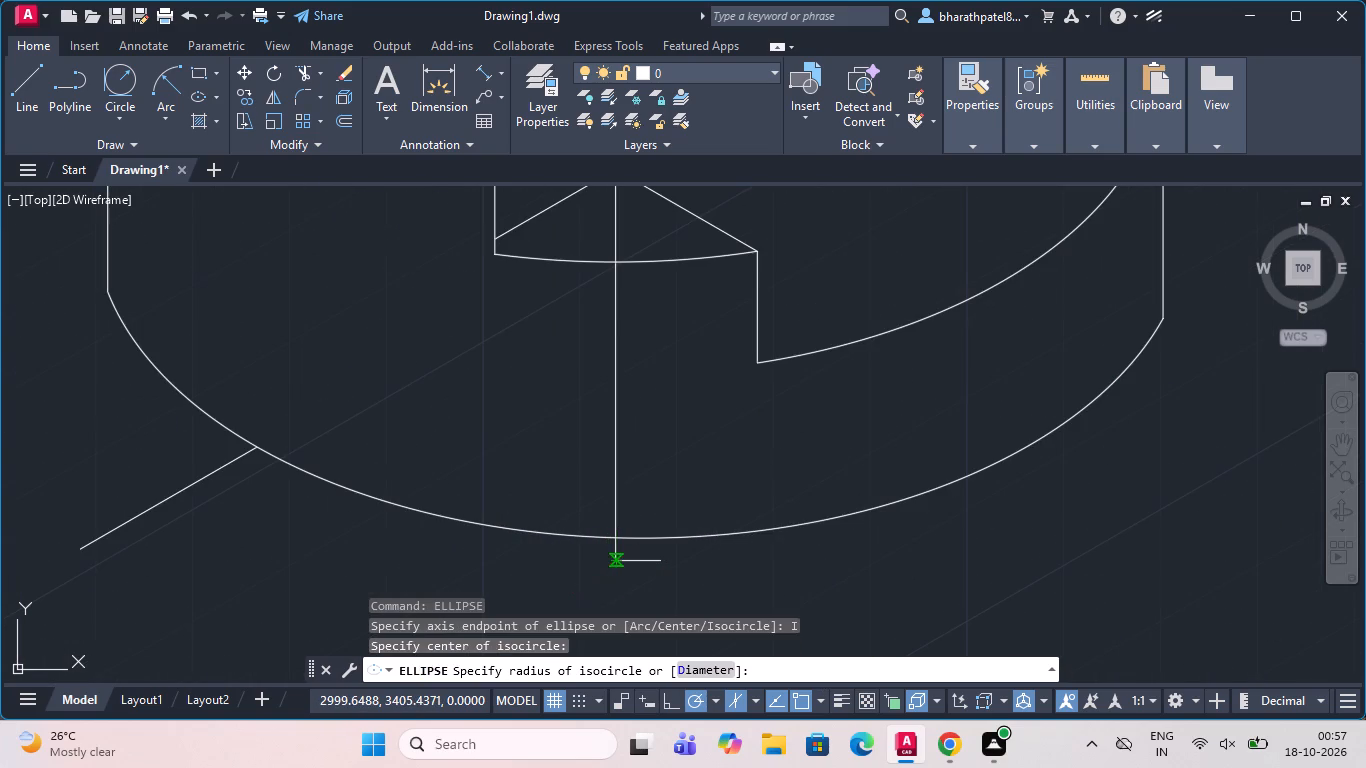
scroll(611, 562, down, 3)
scroll(689, 608, down, 2)
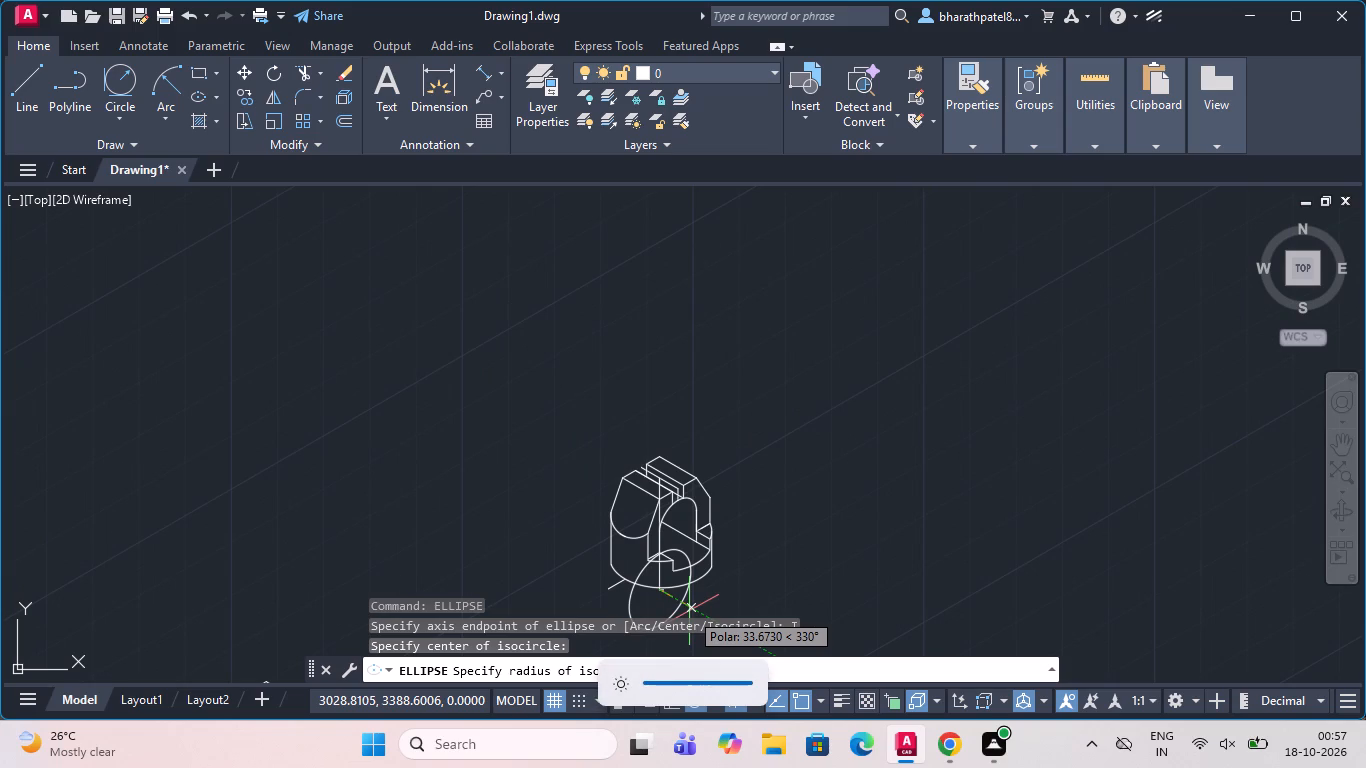
key(F5)
key(F5)
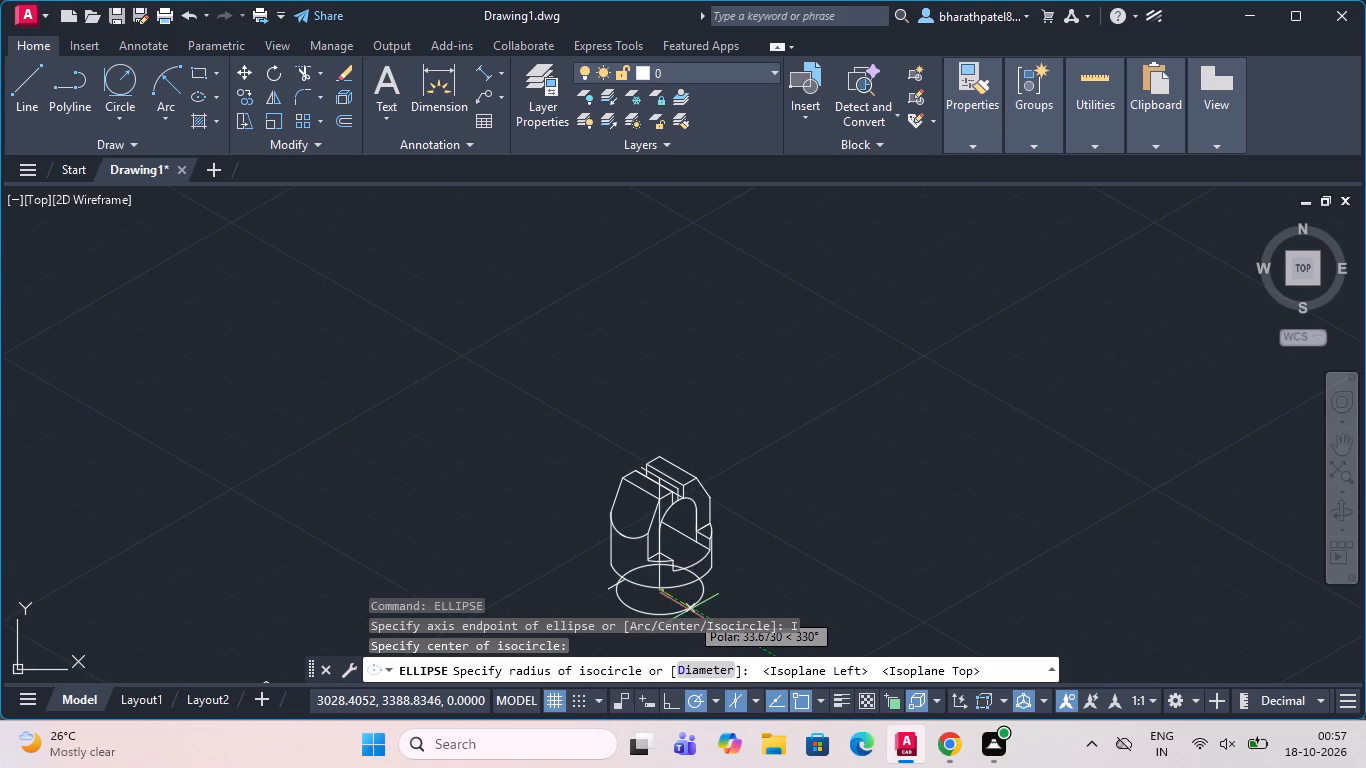
scroll(689, 595, down, 4)
scroll(688, 584, up, 2)
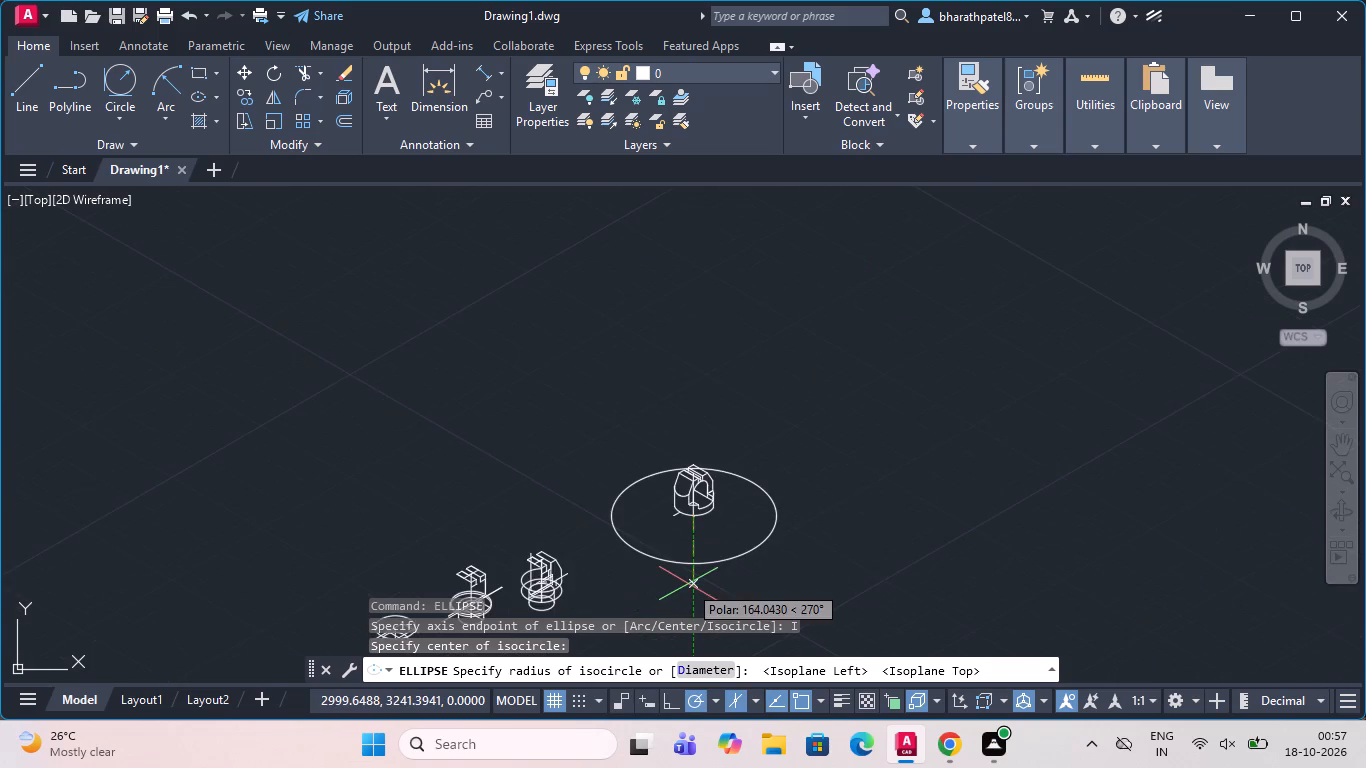
scroll(688, 581, up, 3)
scroll(688, 581, down, 2)
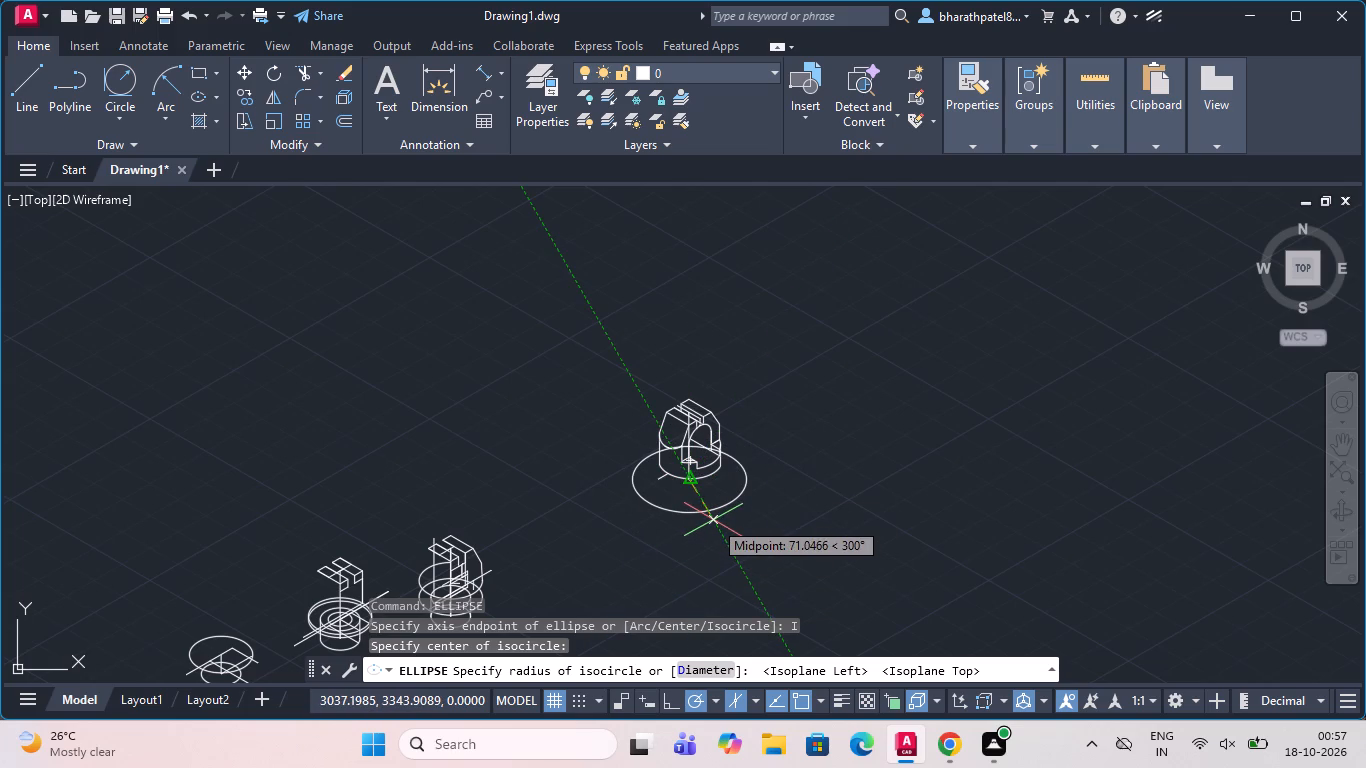
click(698, 665)
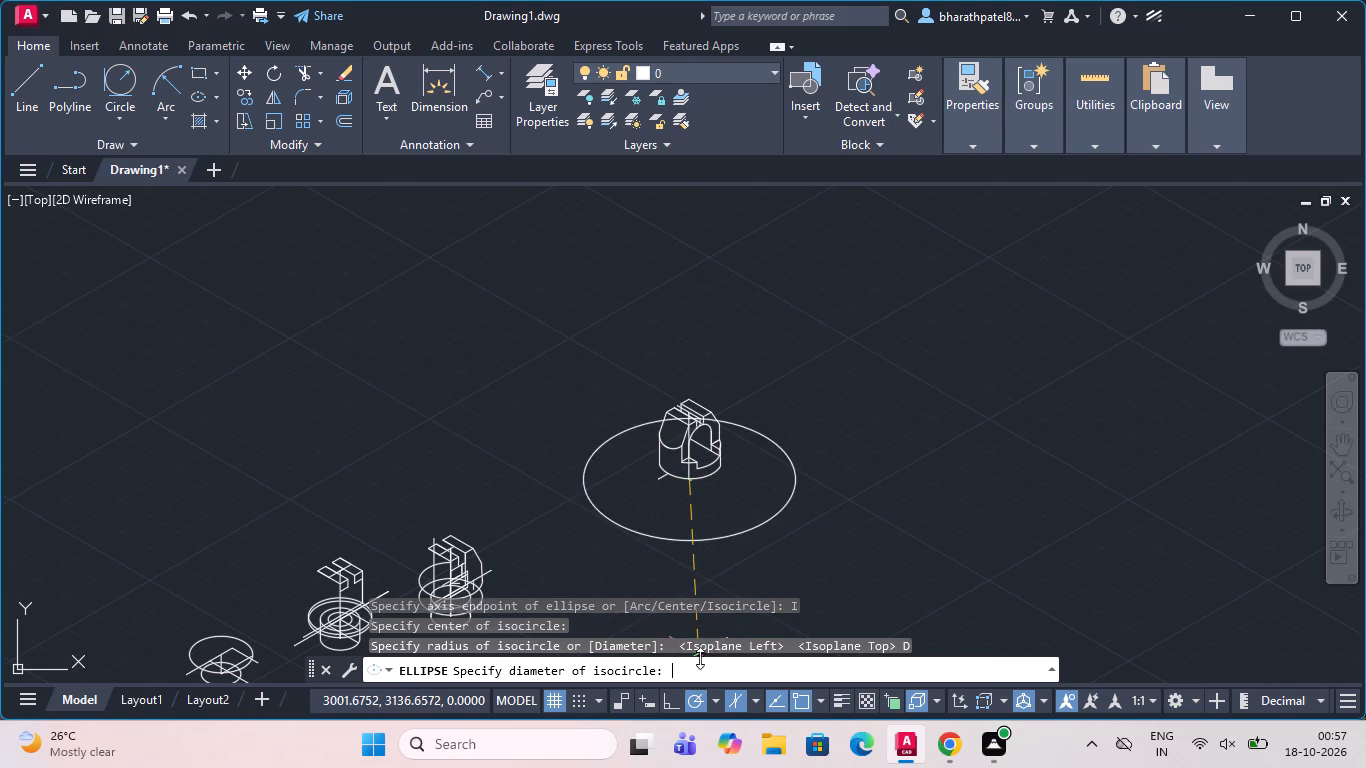
text(50)
key(Return)
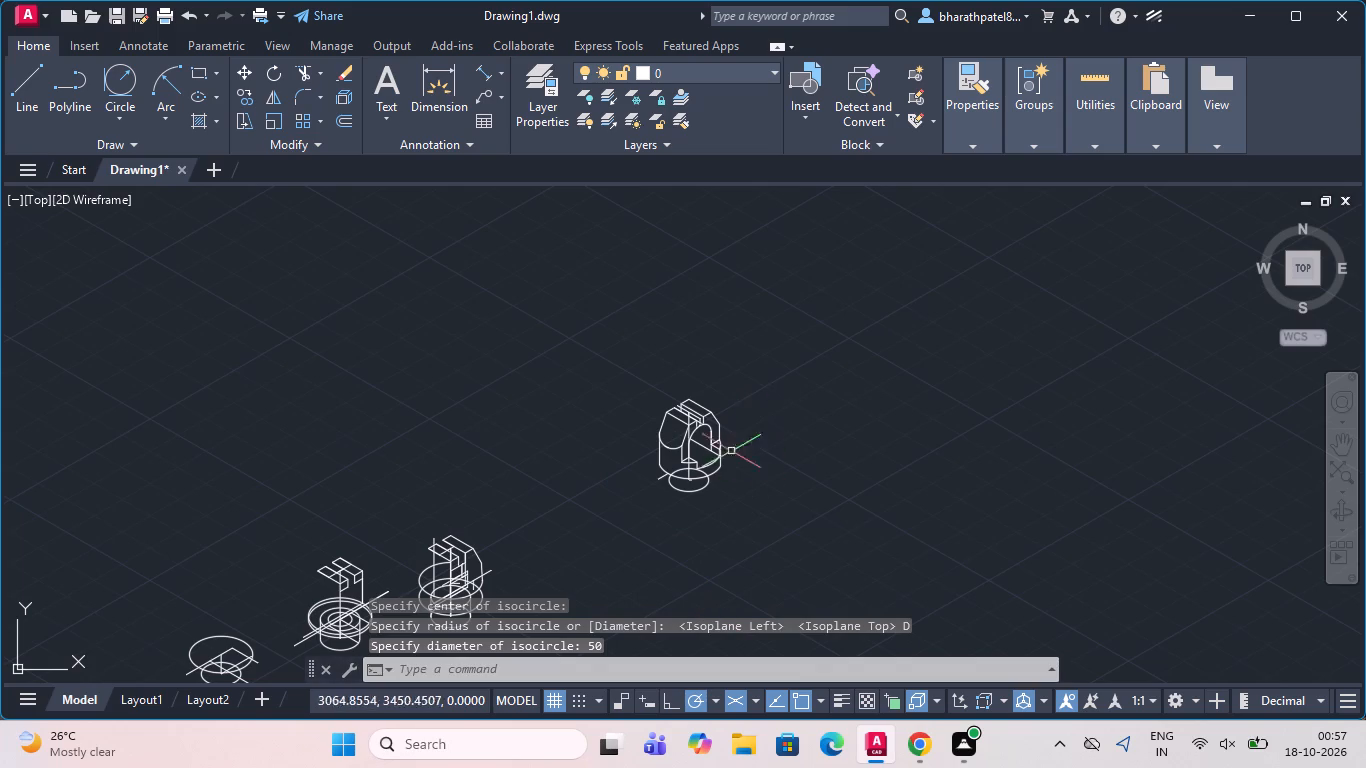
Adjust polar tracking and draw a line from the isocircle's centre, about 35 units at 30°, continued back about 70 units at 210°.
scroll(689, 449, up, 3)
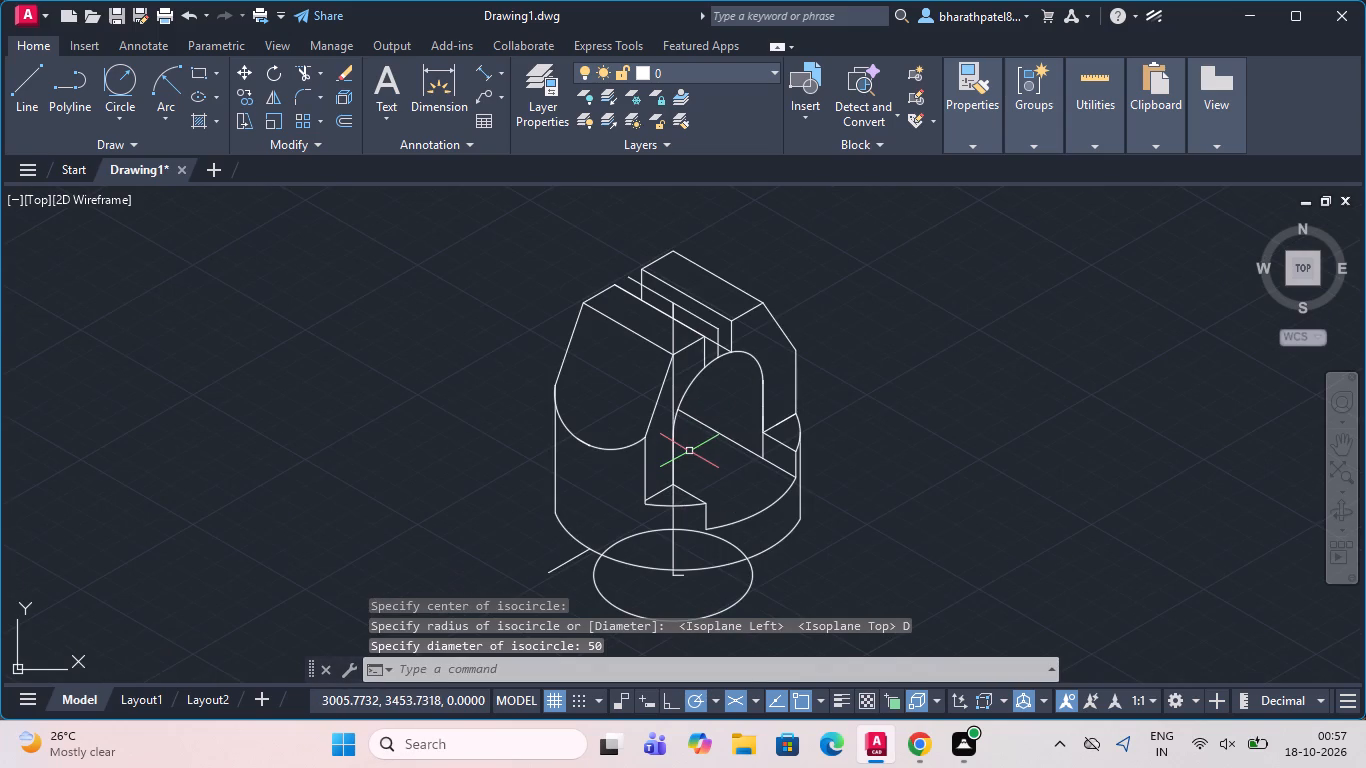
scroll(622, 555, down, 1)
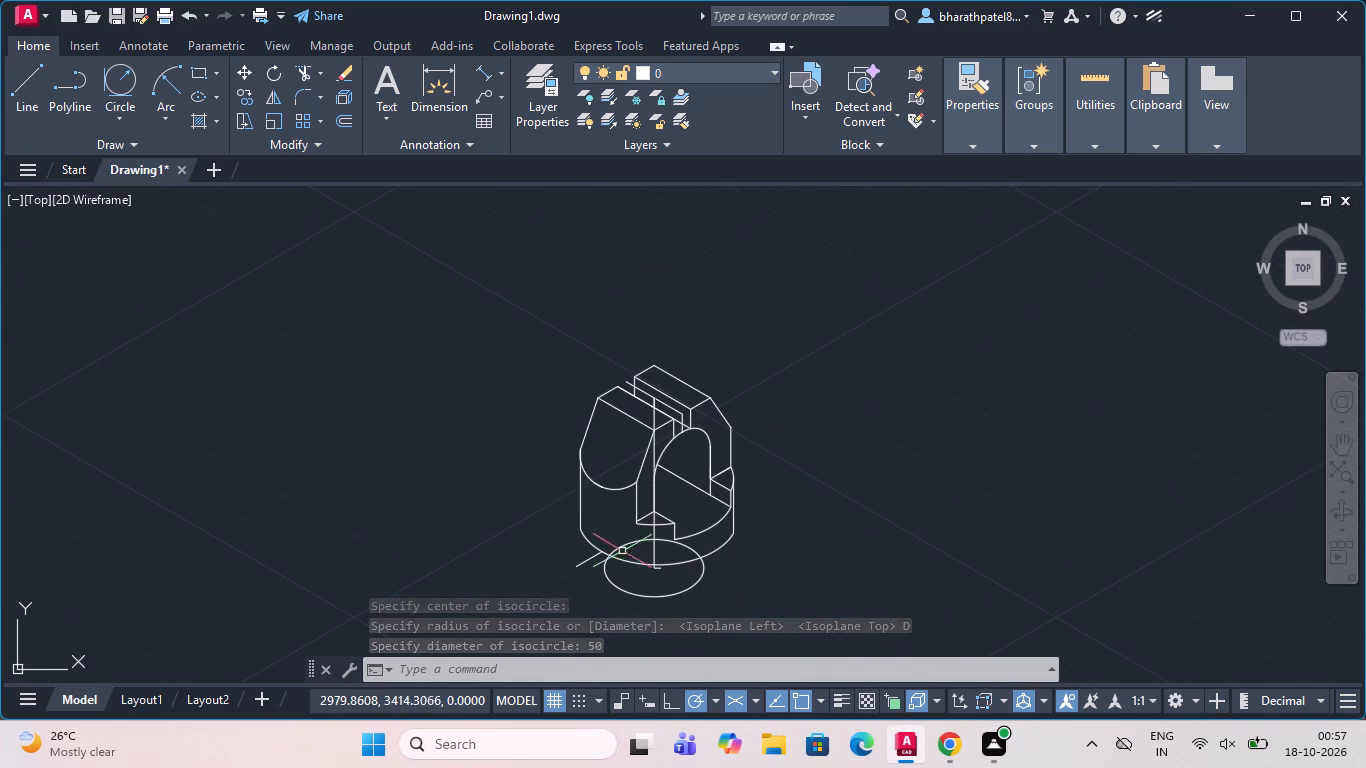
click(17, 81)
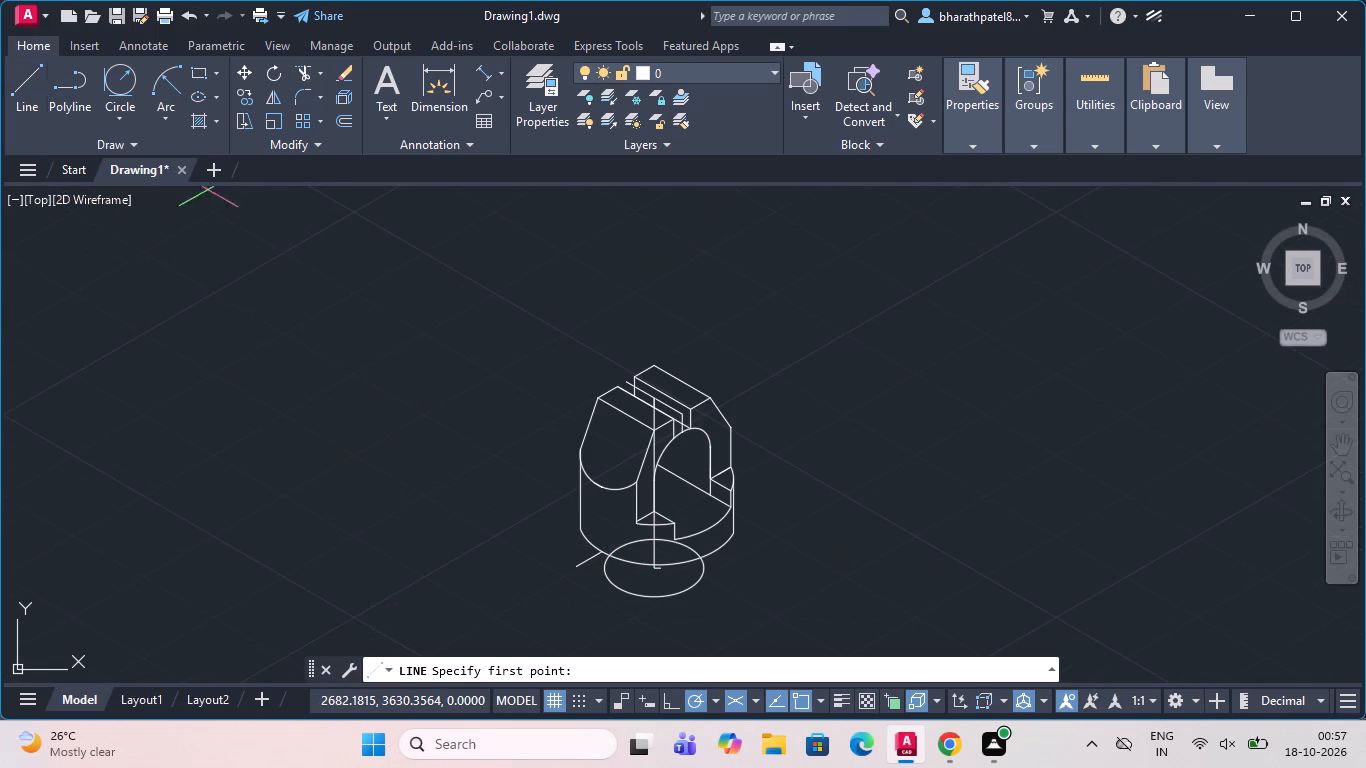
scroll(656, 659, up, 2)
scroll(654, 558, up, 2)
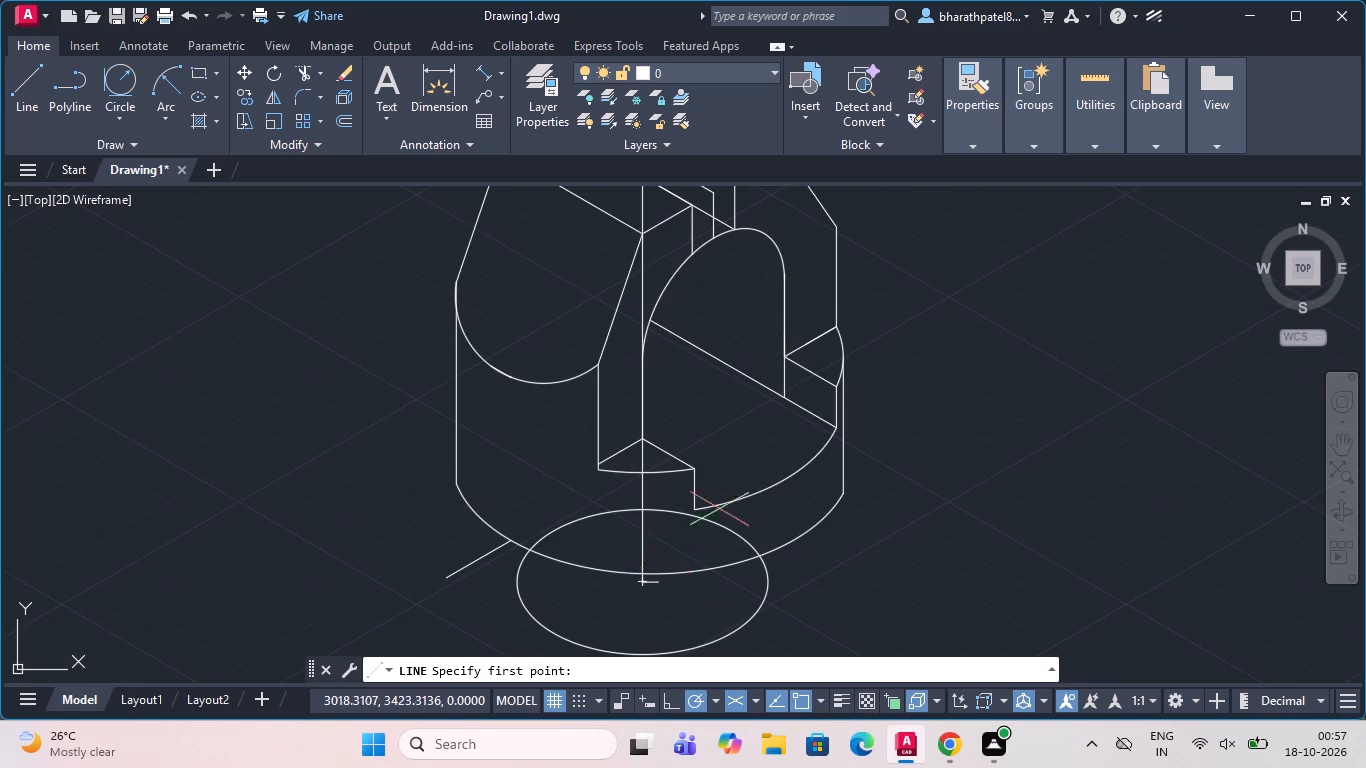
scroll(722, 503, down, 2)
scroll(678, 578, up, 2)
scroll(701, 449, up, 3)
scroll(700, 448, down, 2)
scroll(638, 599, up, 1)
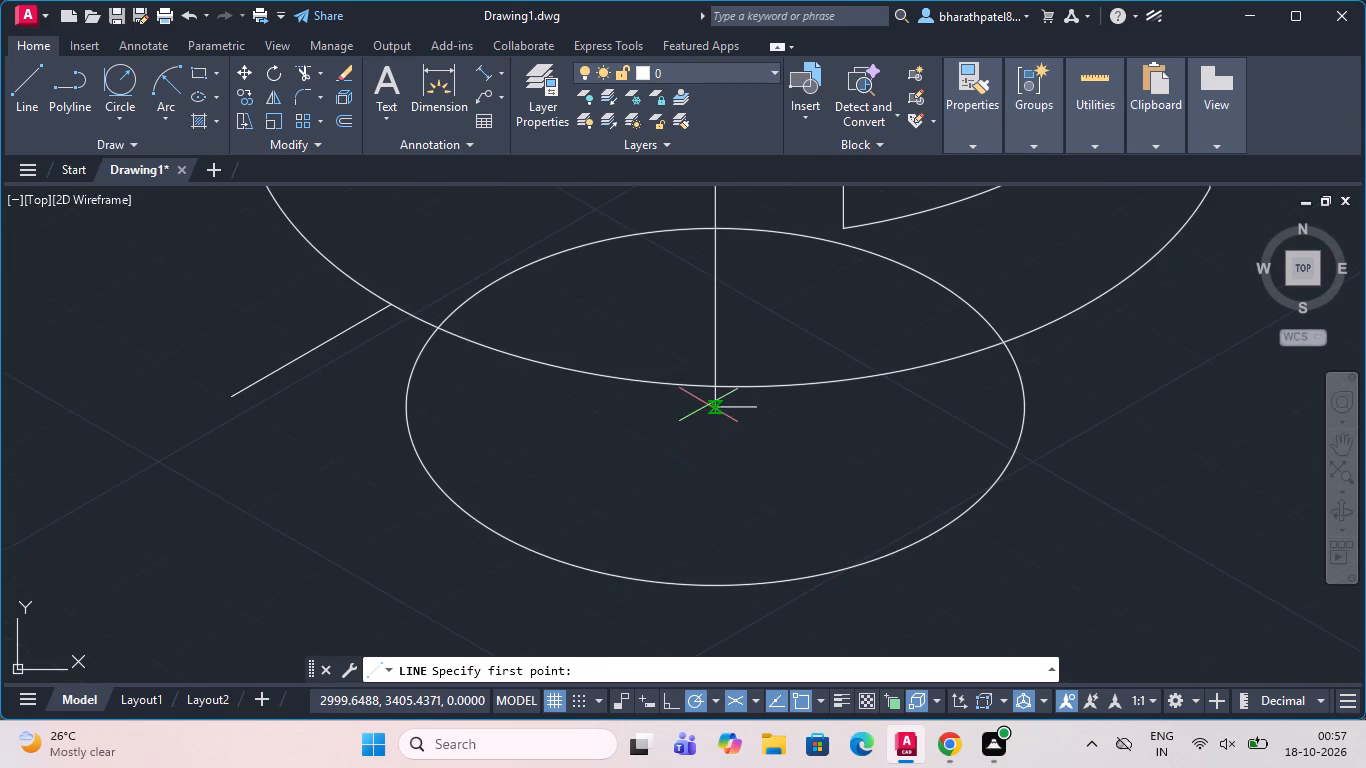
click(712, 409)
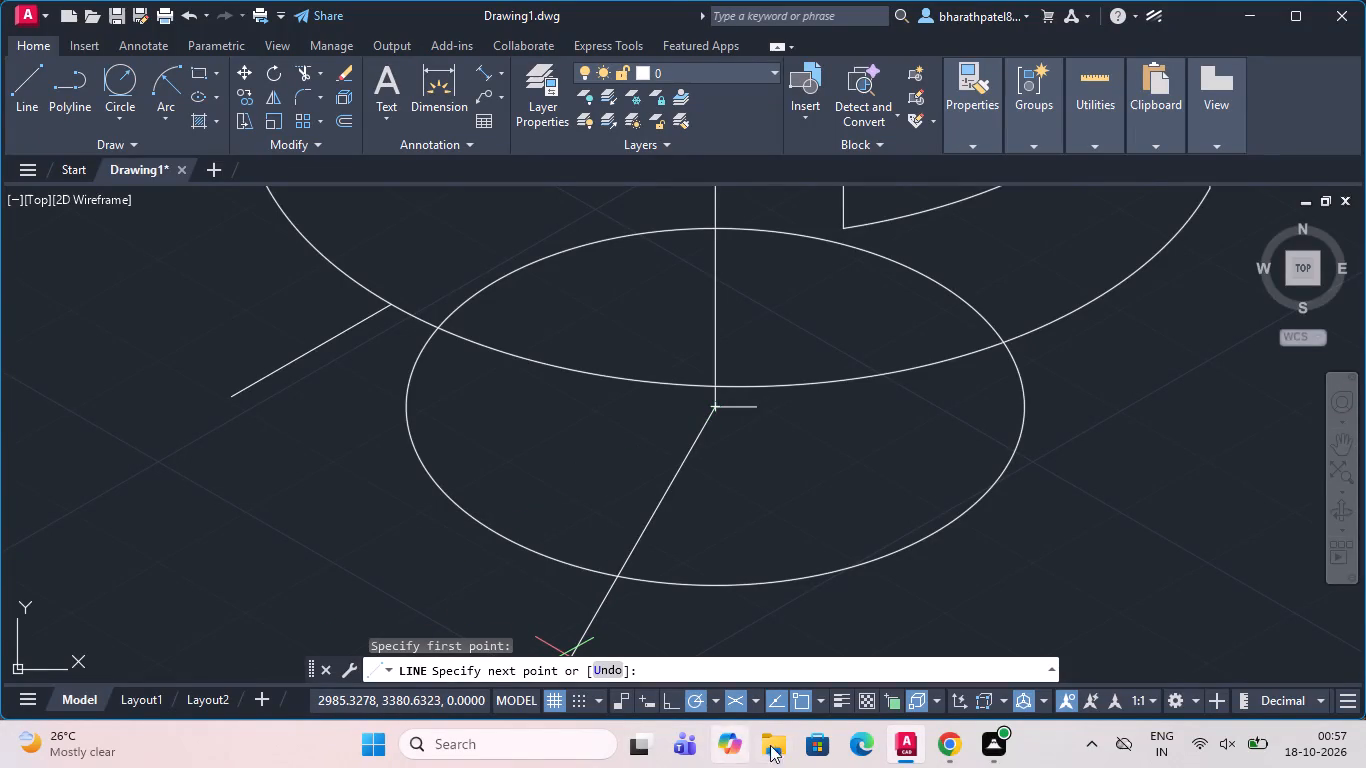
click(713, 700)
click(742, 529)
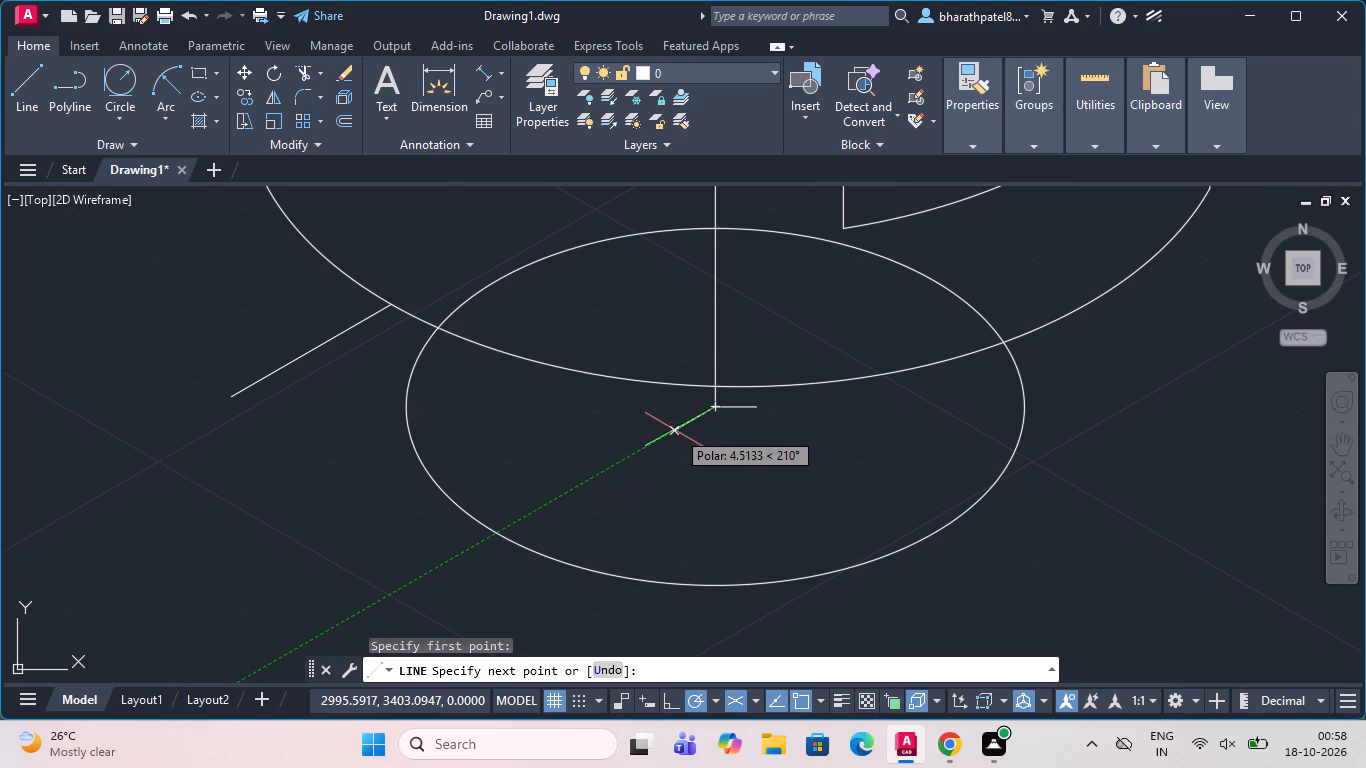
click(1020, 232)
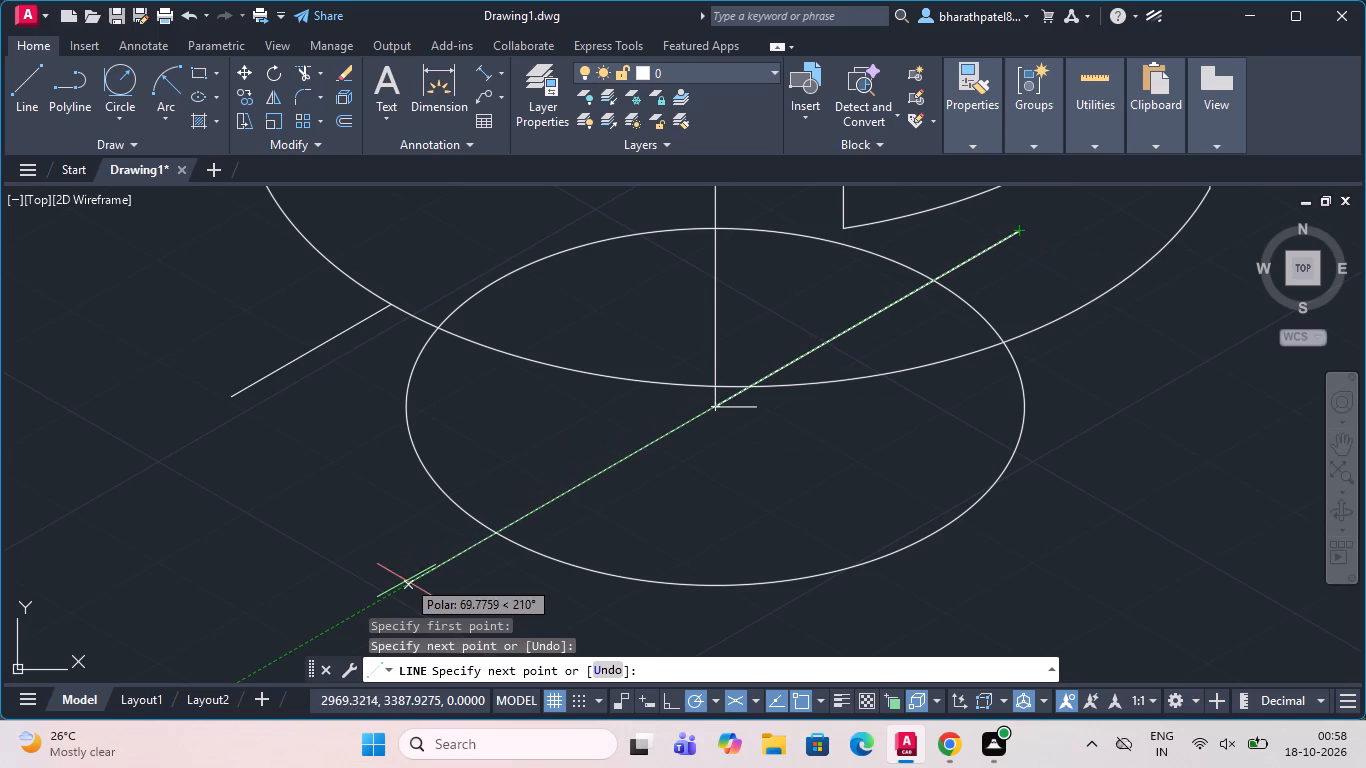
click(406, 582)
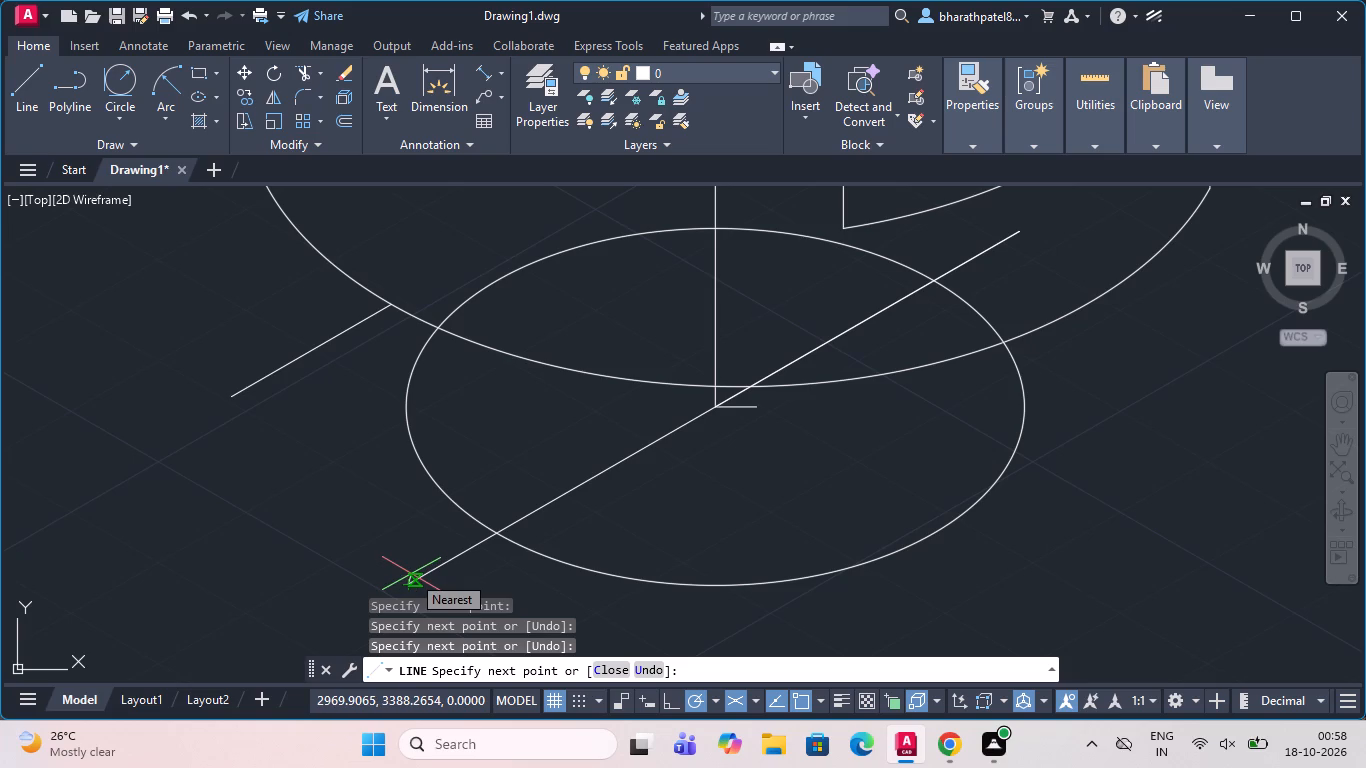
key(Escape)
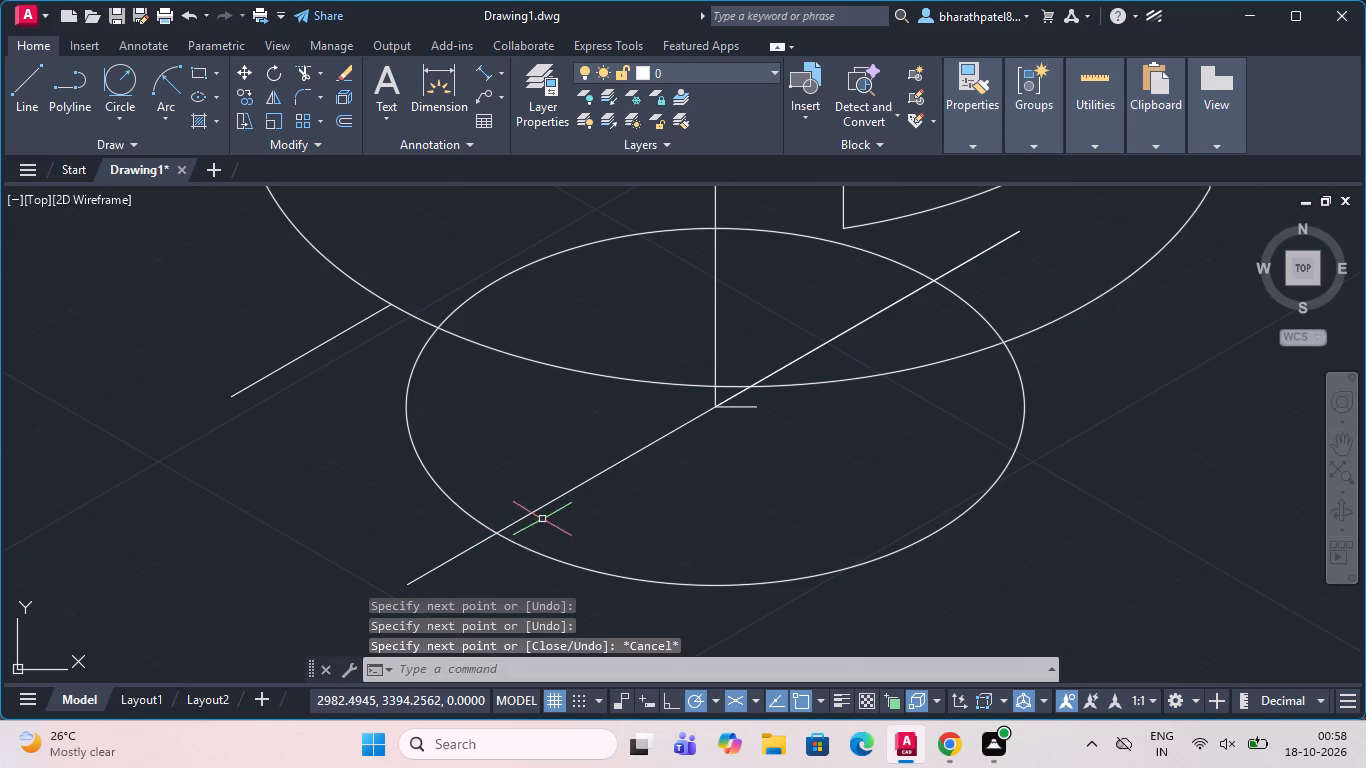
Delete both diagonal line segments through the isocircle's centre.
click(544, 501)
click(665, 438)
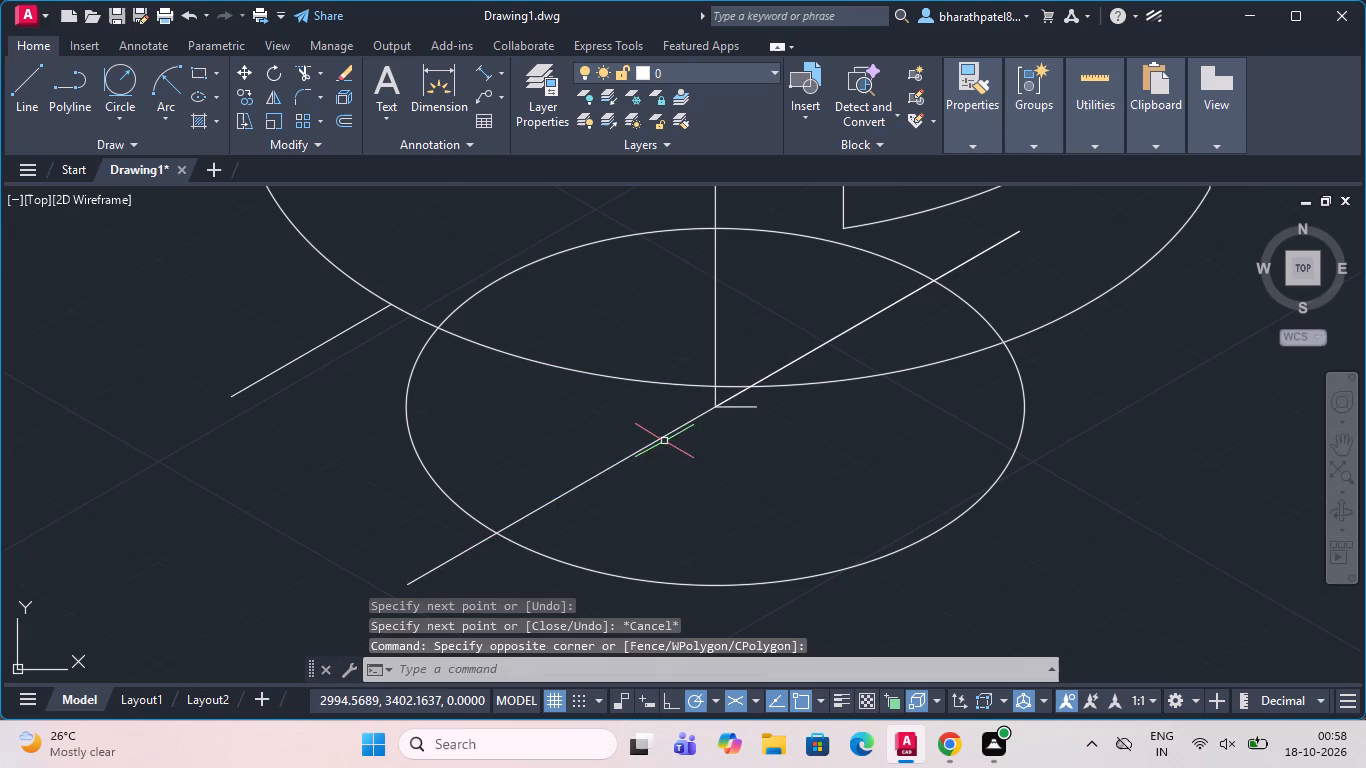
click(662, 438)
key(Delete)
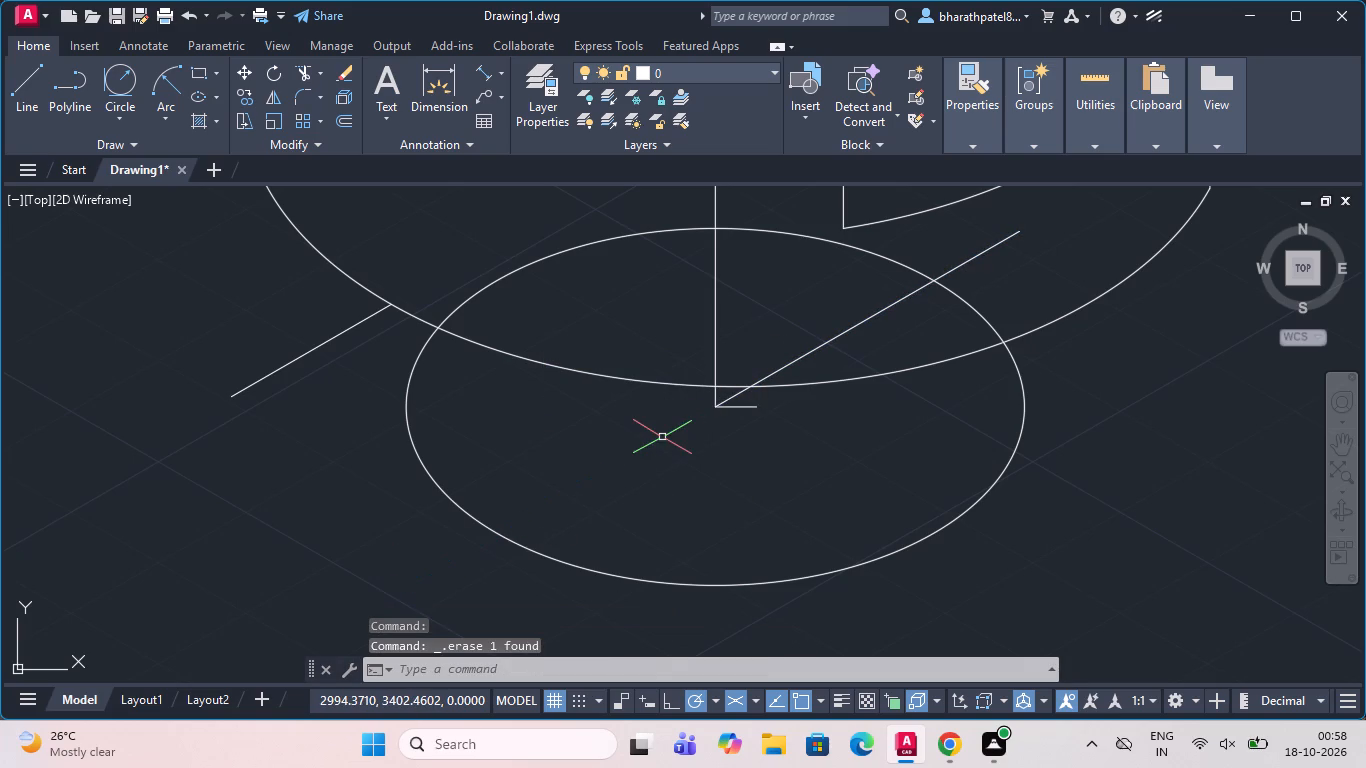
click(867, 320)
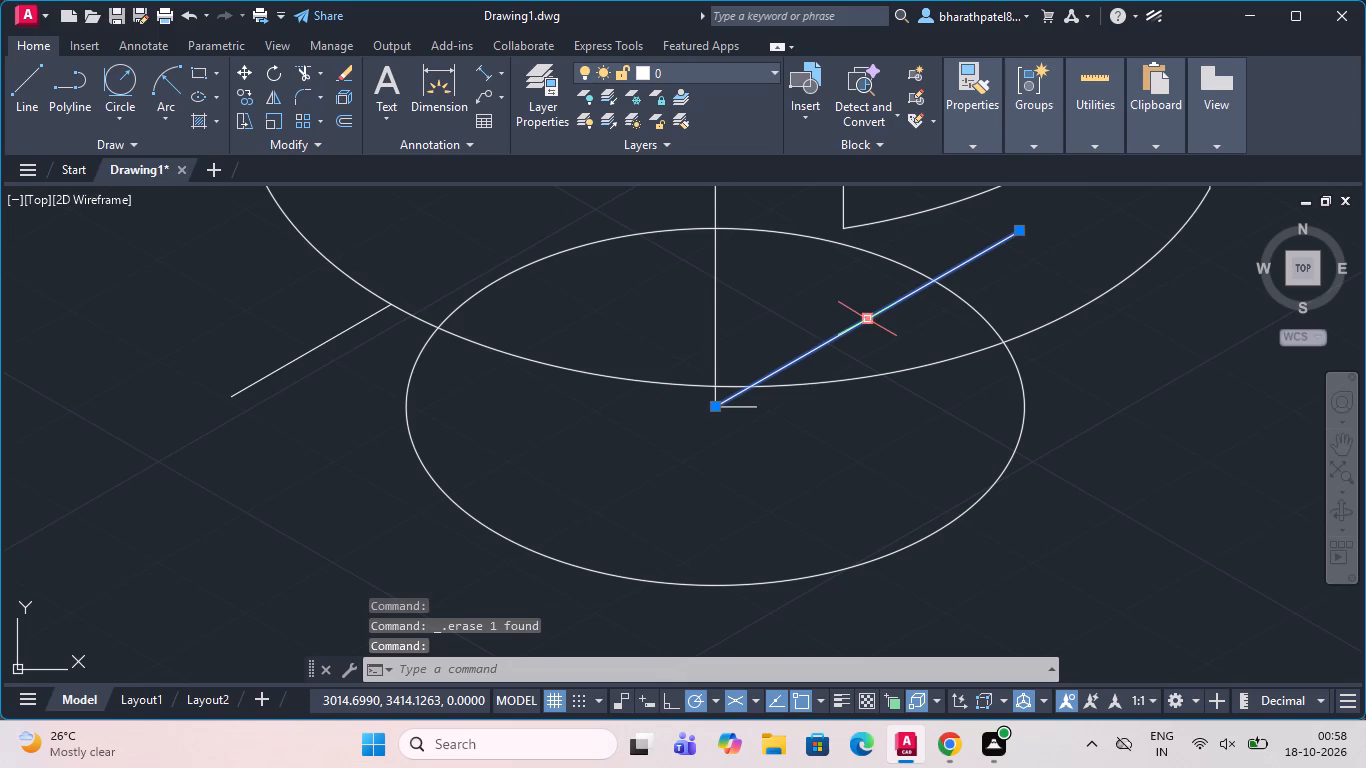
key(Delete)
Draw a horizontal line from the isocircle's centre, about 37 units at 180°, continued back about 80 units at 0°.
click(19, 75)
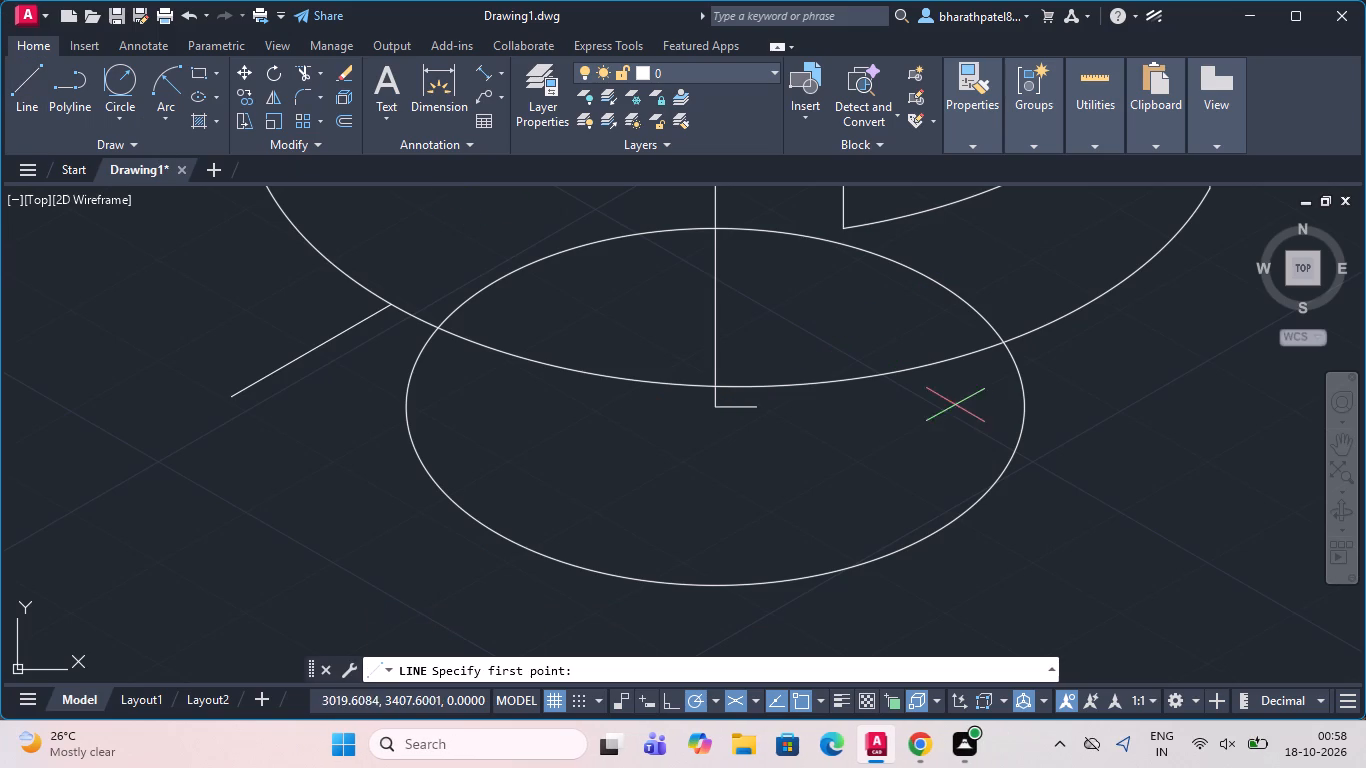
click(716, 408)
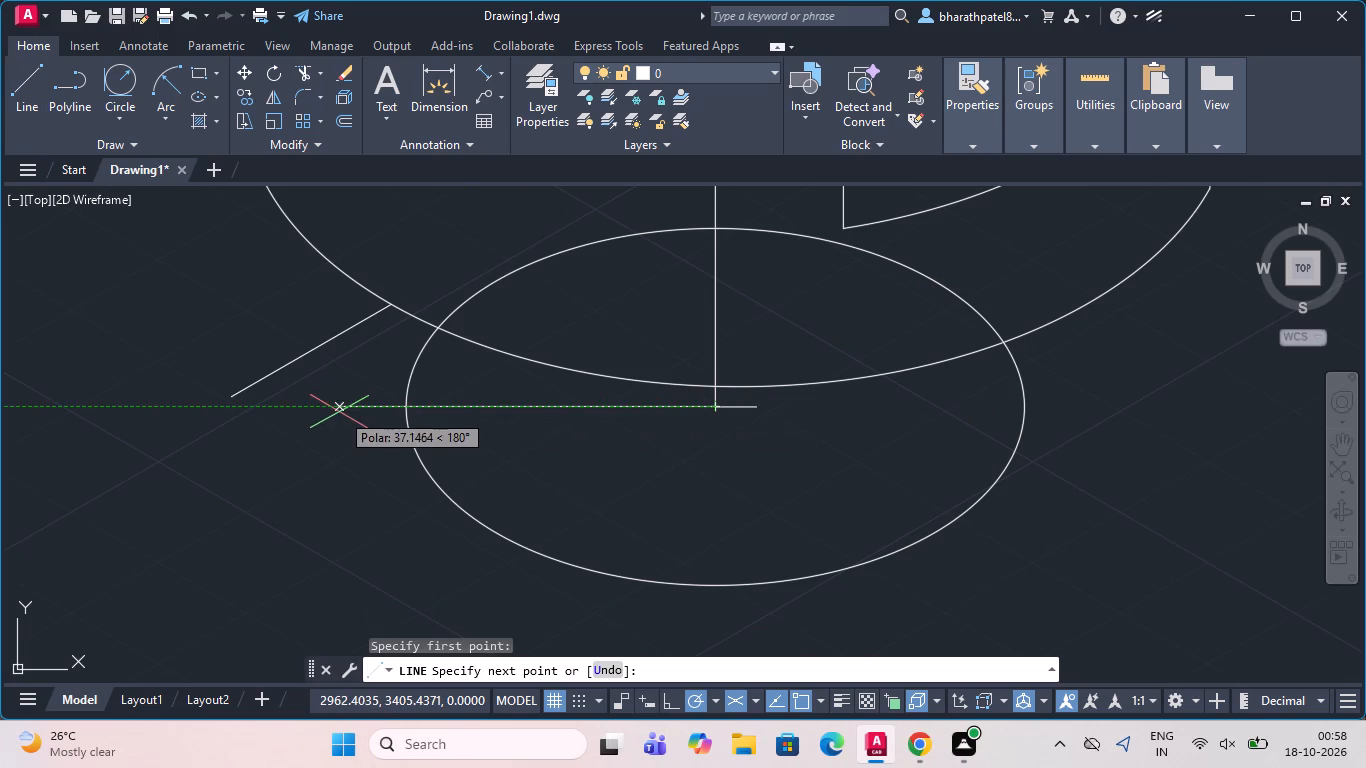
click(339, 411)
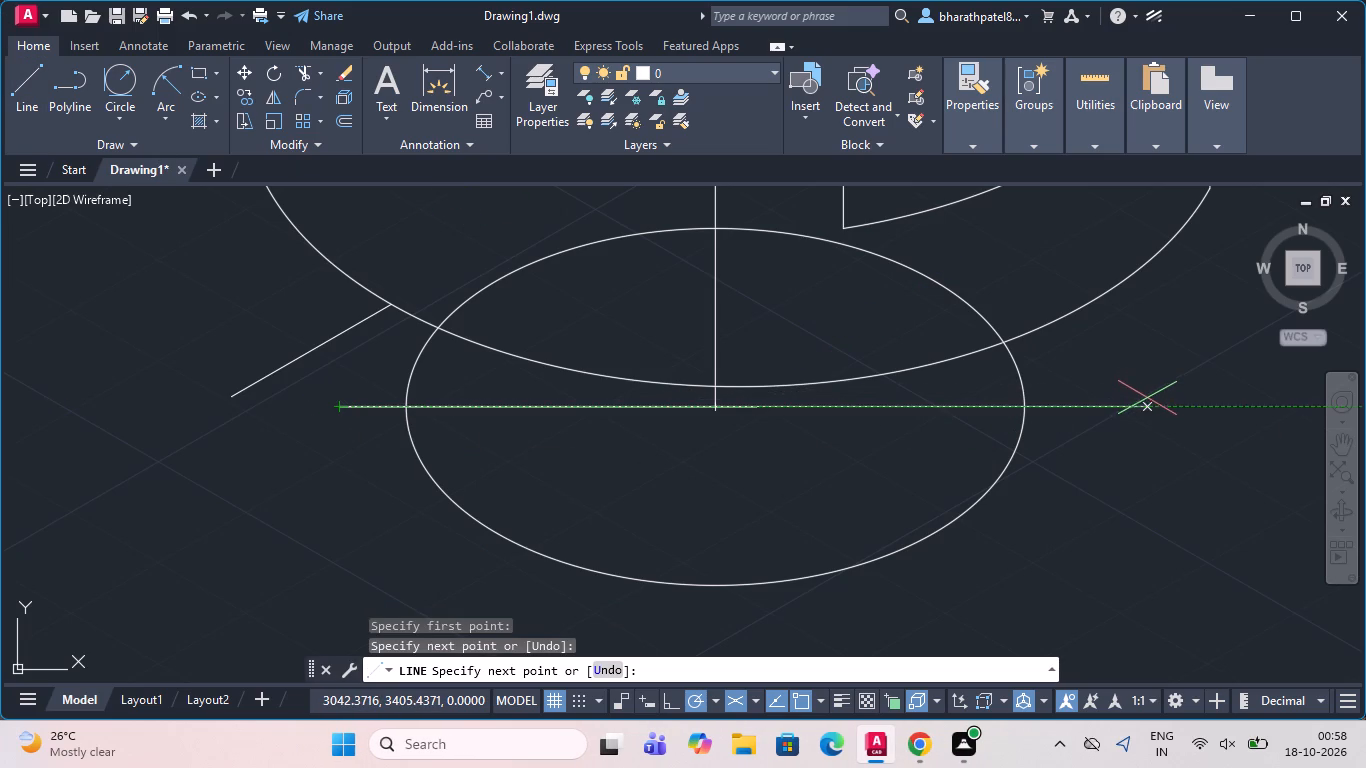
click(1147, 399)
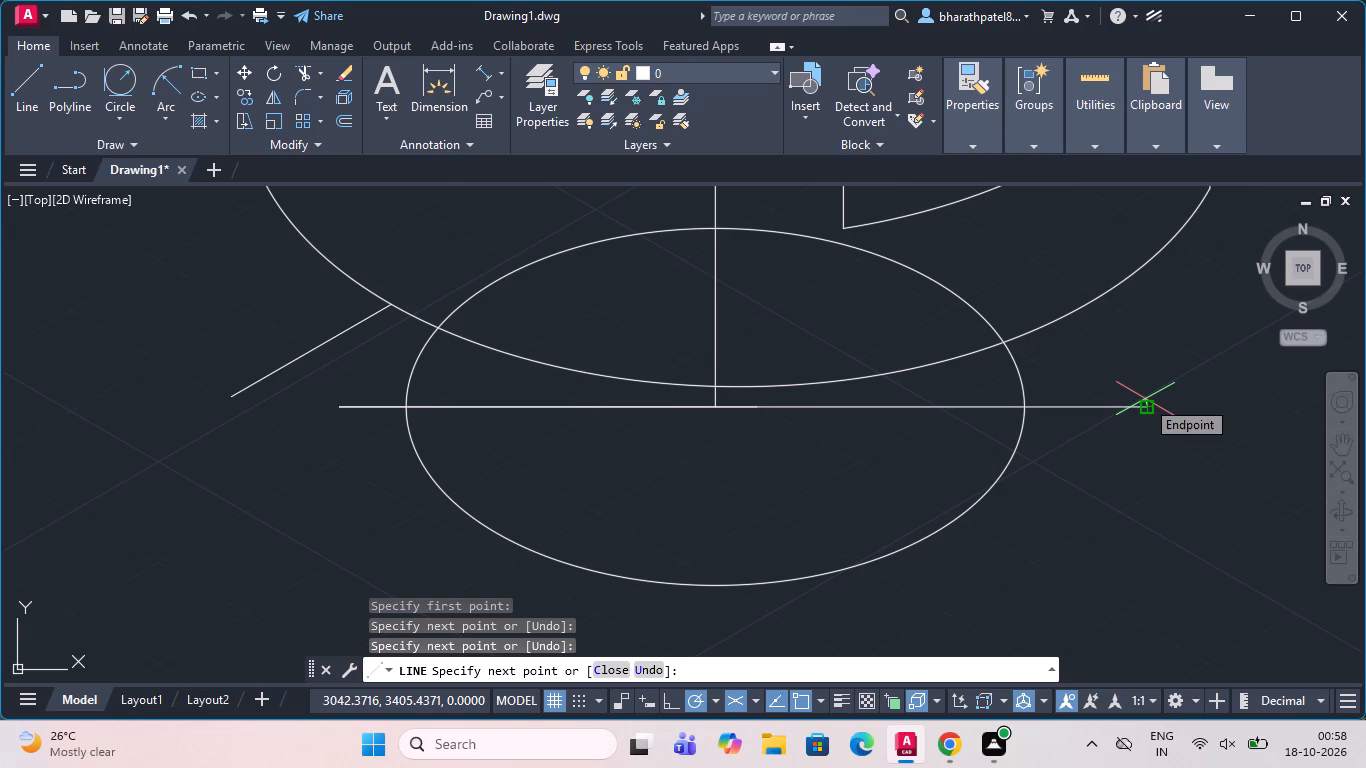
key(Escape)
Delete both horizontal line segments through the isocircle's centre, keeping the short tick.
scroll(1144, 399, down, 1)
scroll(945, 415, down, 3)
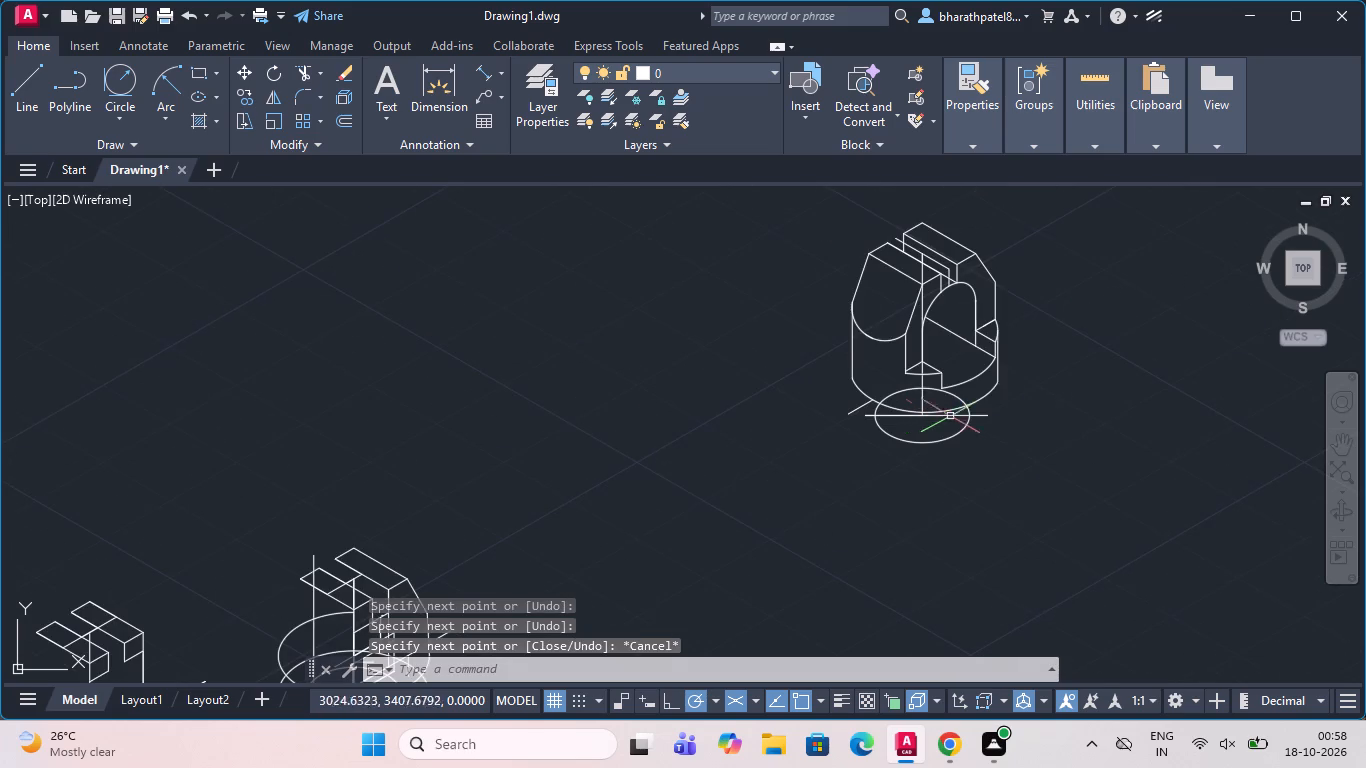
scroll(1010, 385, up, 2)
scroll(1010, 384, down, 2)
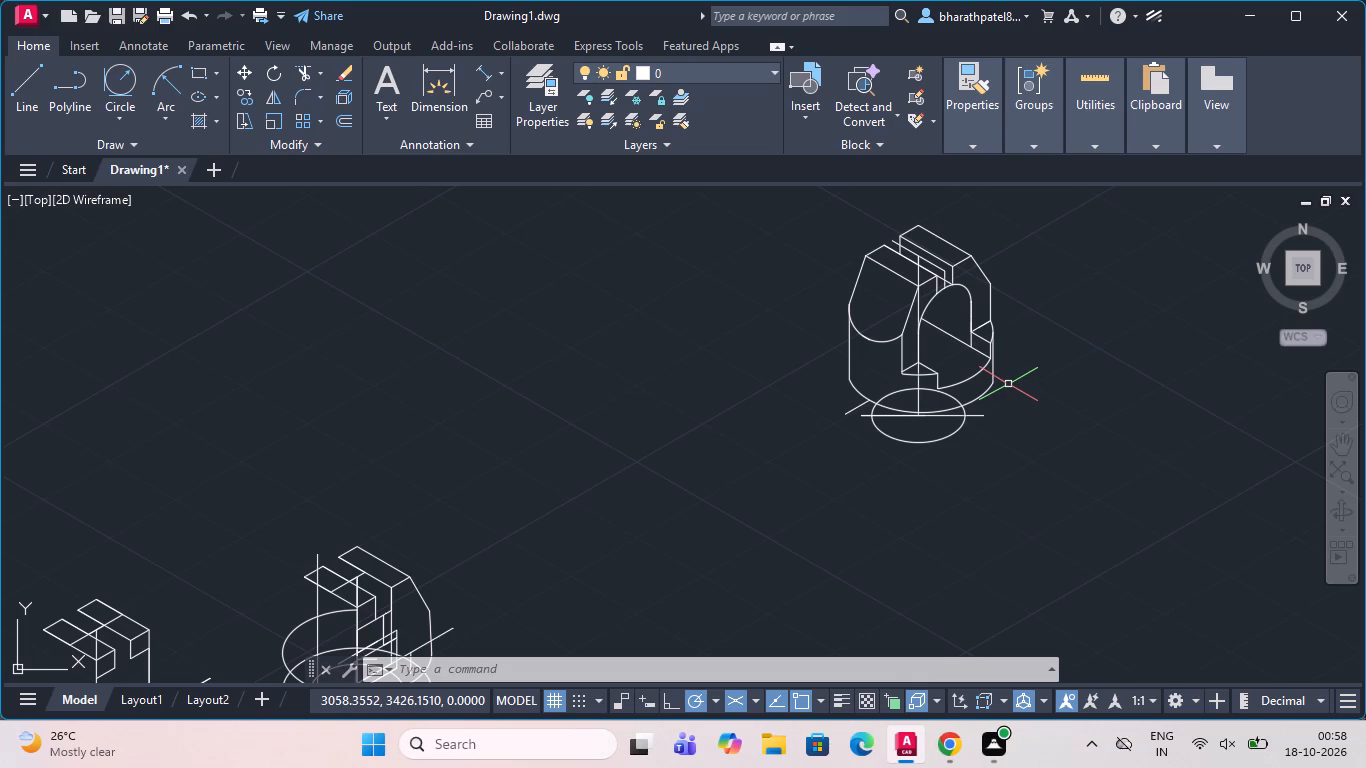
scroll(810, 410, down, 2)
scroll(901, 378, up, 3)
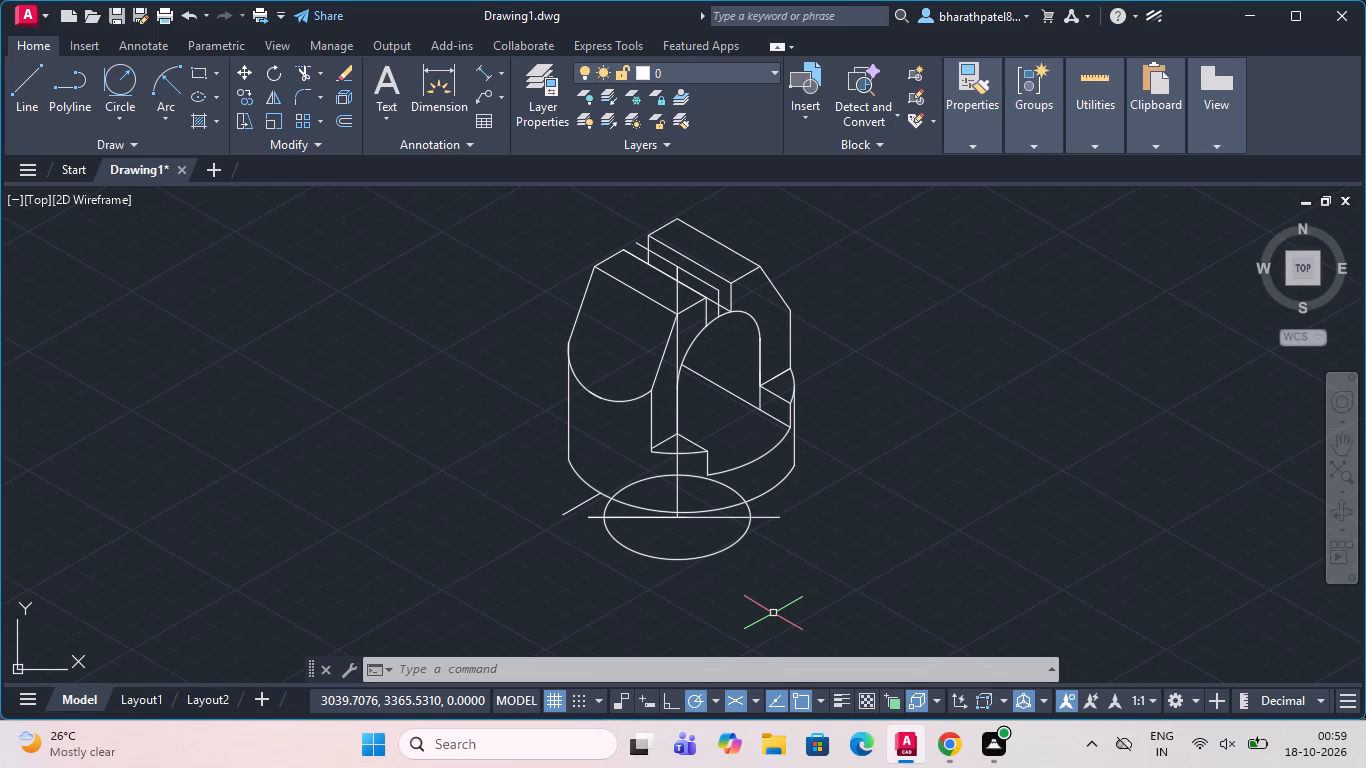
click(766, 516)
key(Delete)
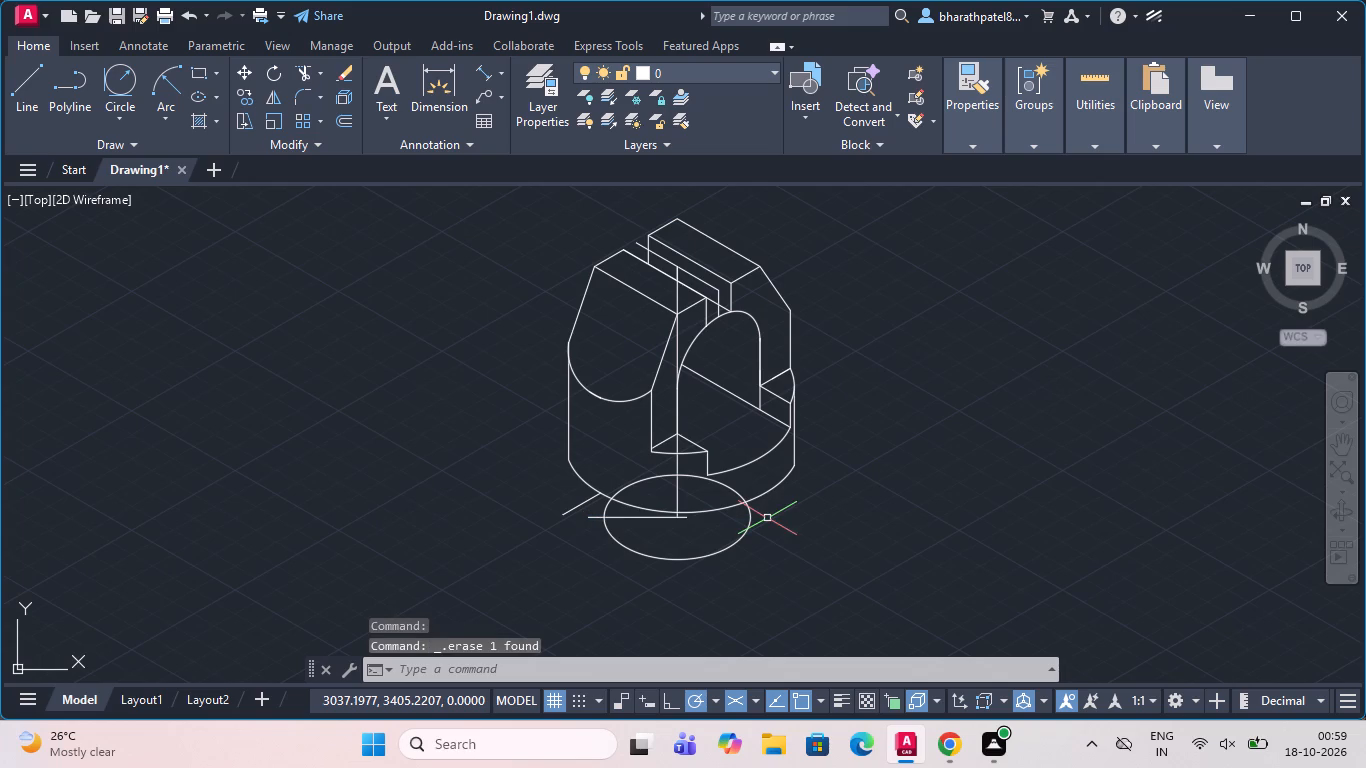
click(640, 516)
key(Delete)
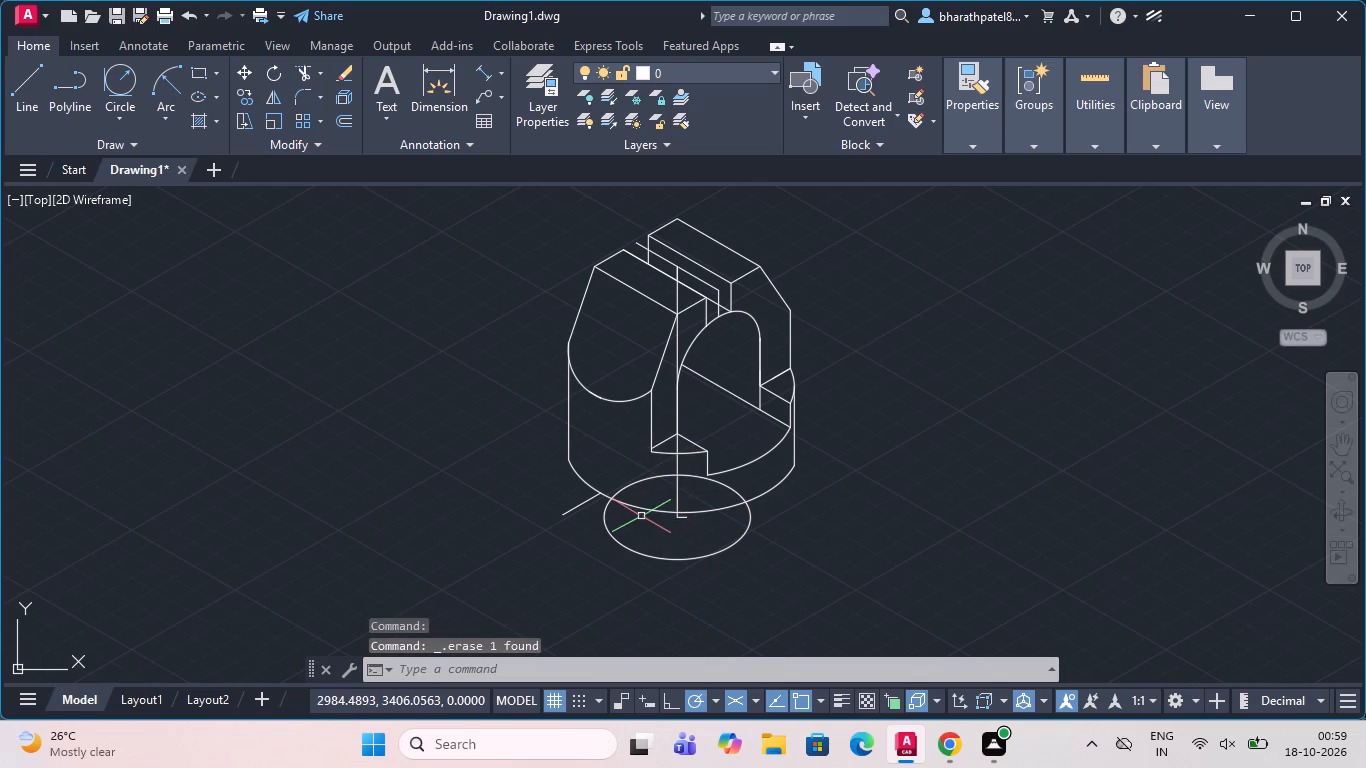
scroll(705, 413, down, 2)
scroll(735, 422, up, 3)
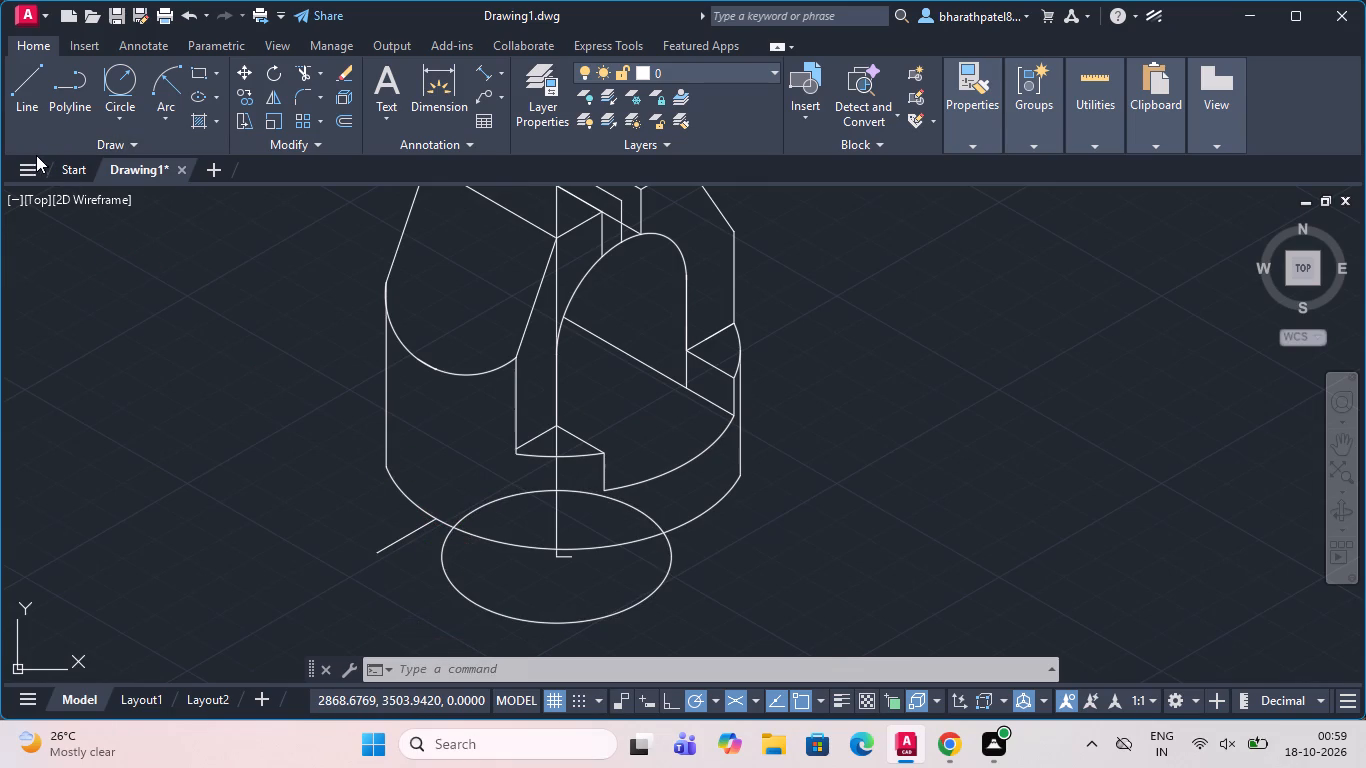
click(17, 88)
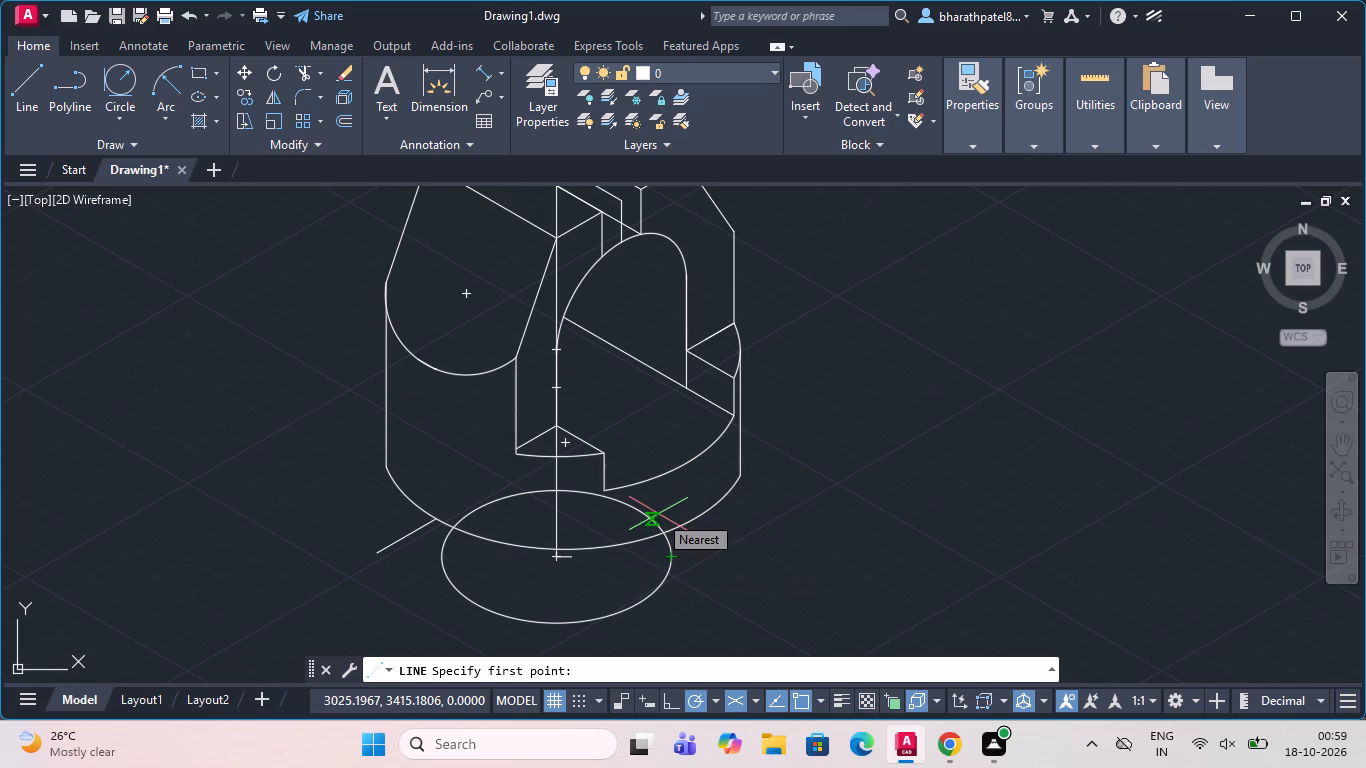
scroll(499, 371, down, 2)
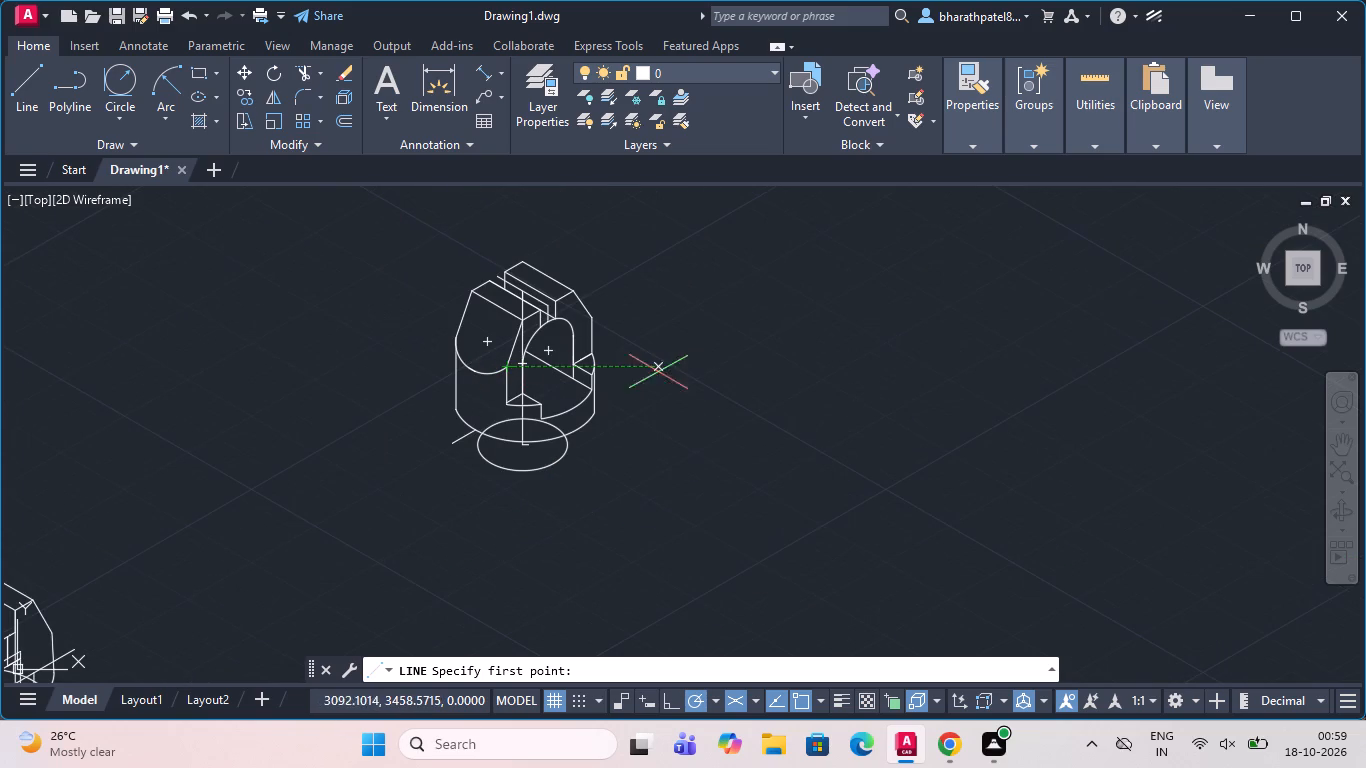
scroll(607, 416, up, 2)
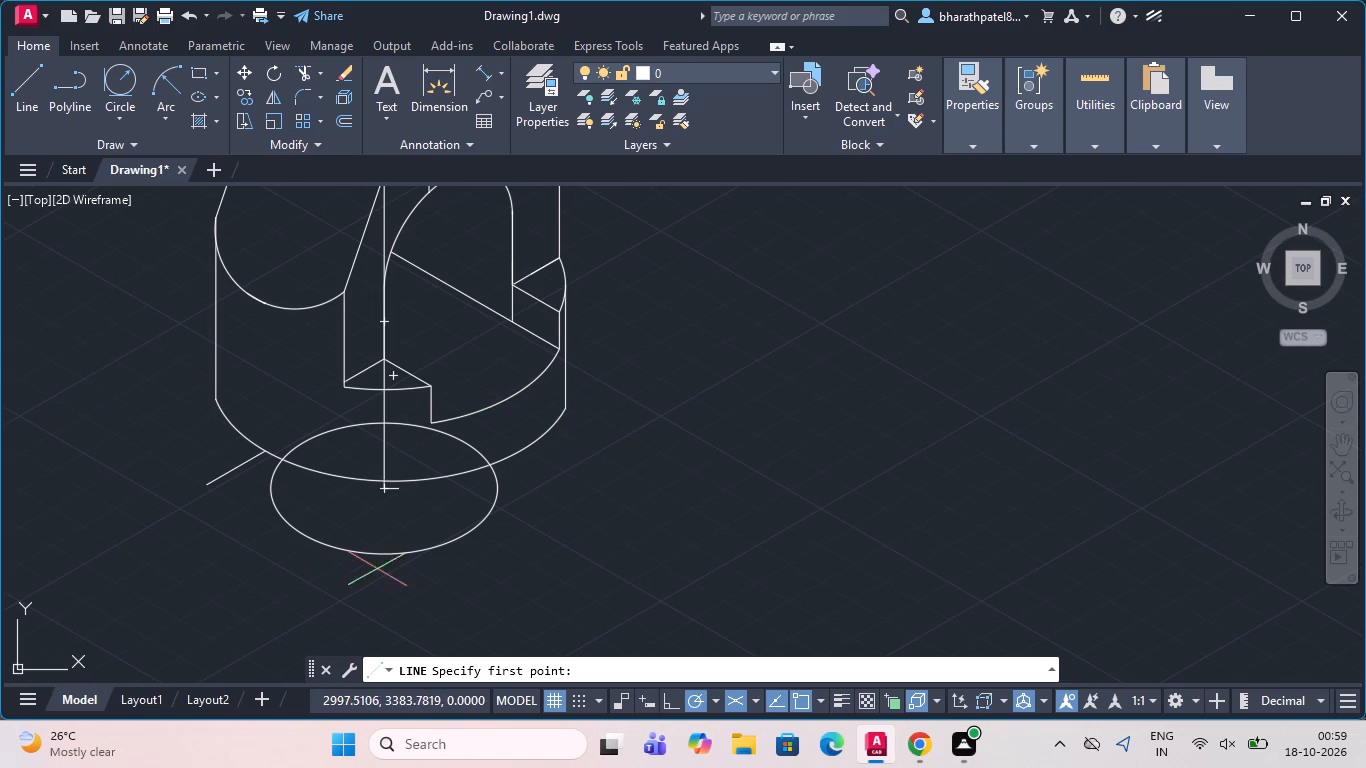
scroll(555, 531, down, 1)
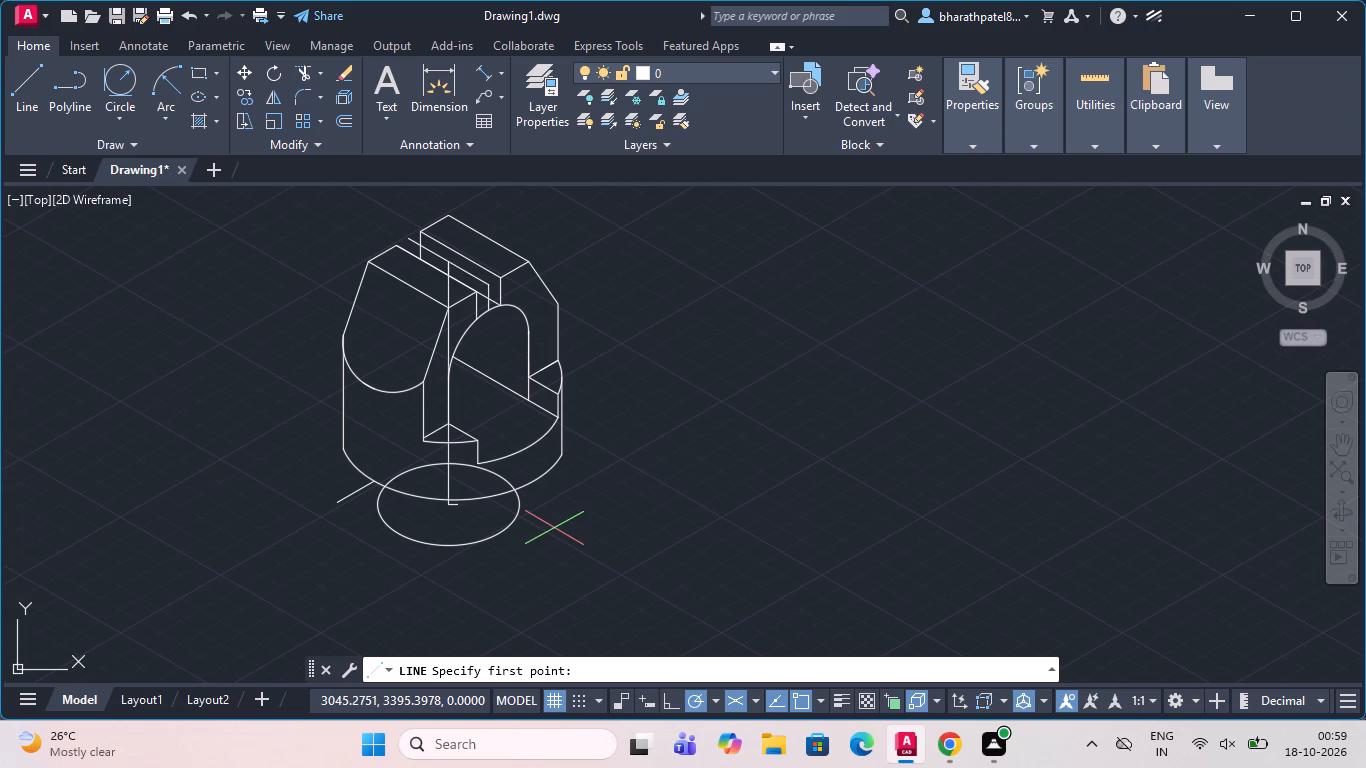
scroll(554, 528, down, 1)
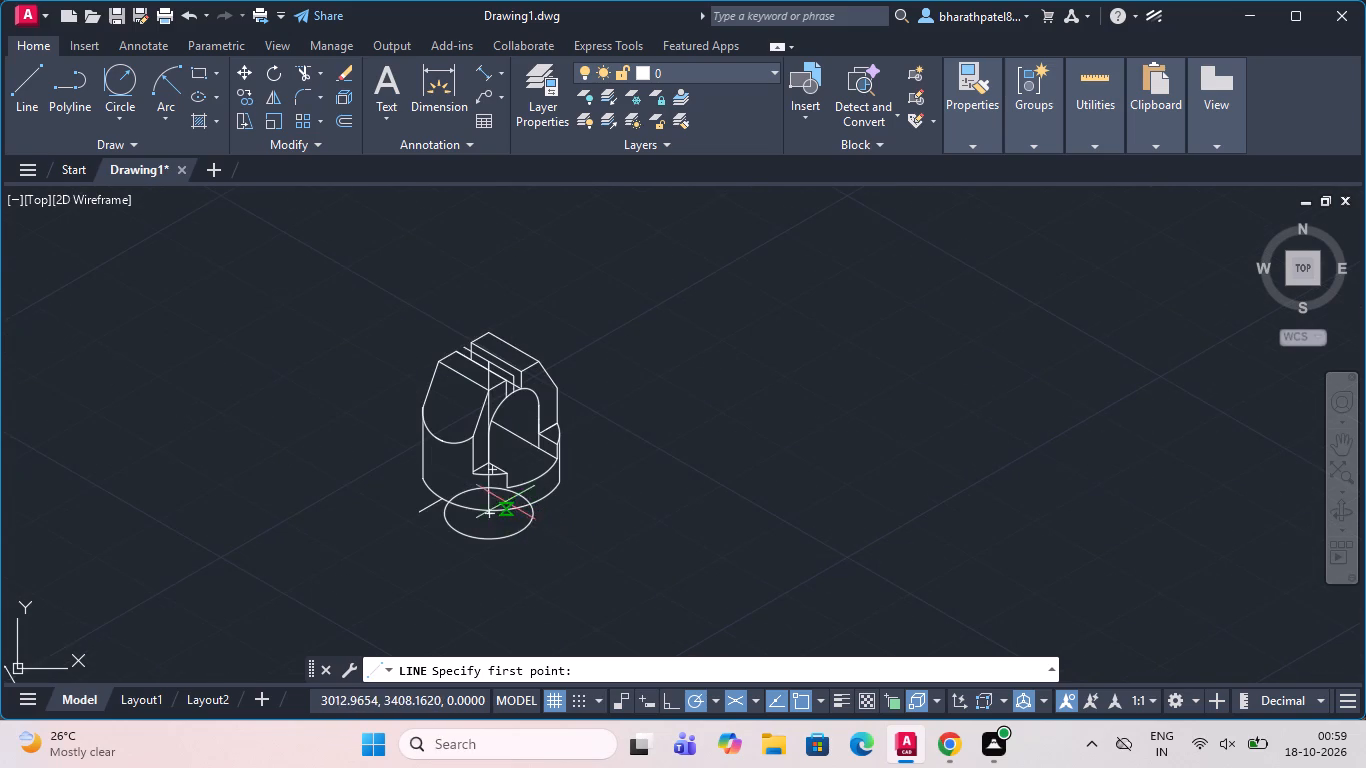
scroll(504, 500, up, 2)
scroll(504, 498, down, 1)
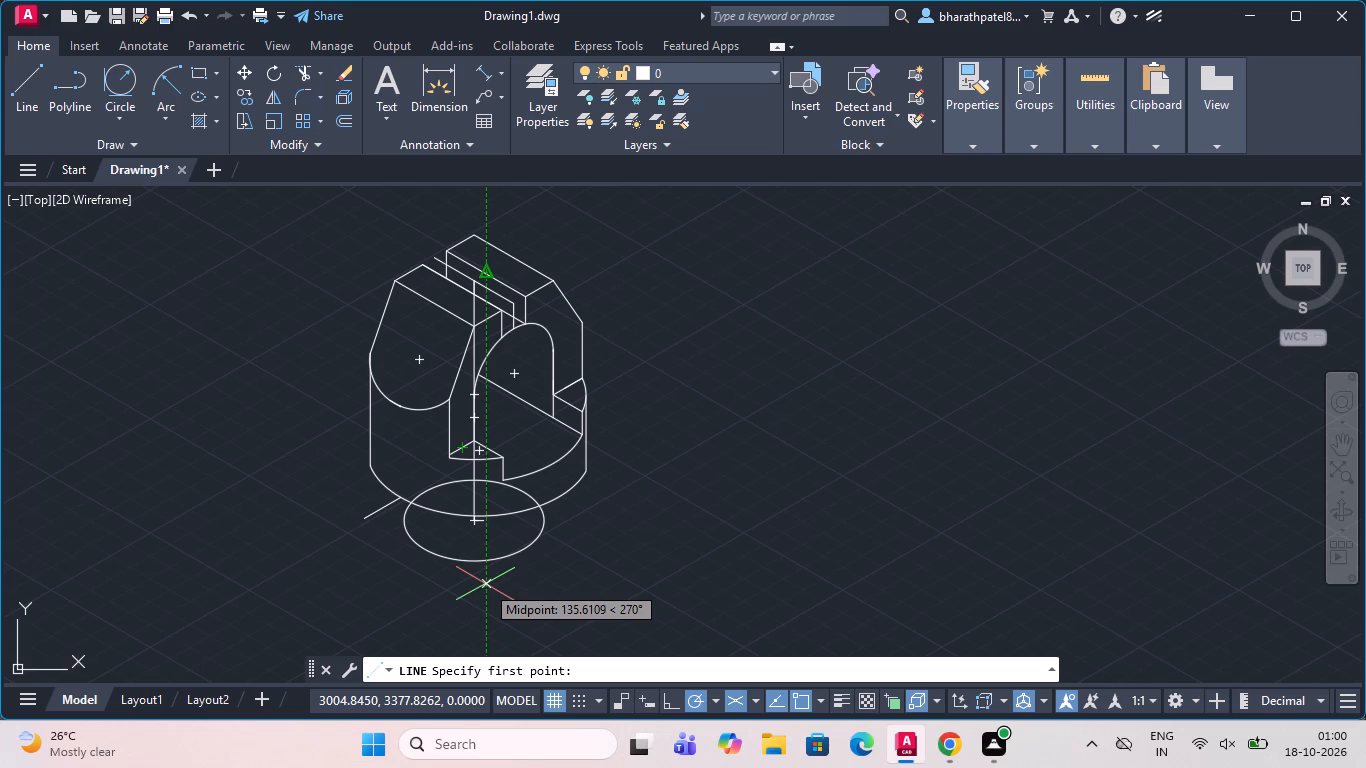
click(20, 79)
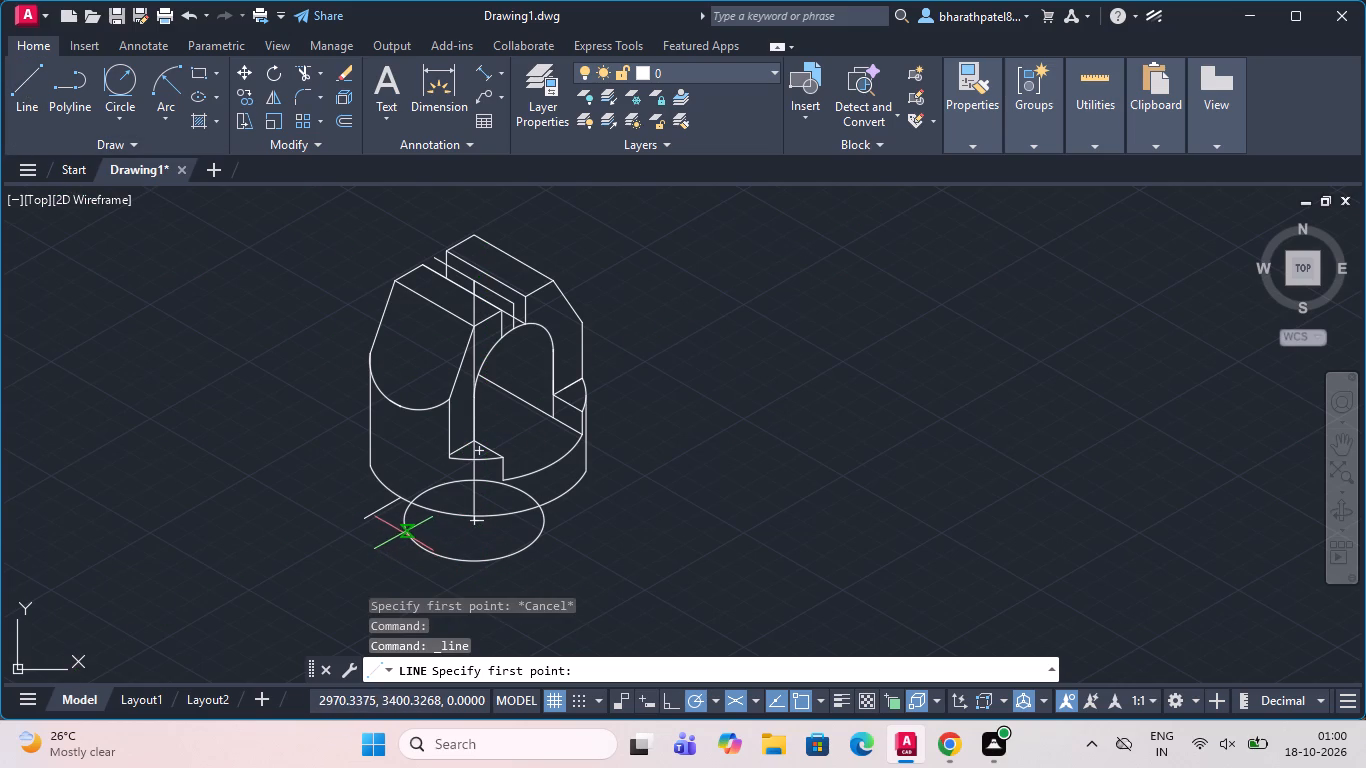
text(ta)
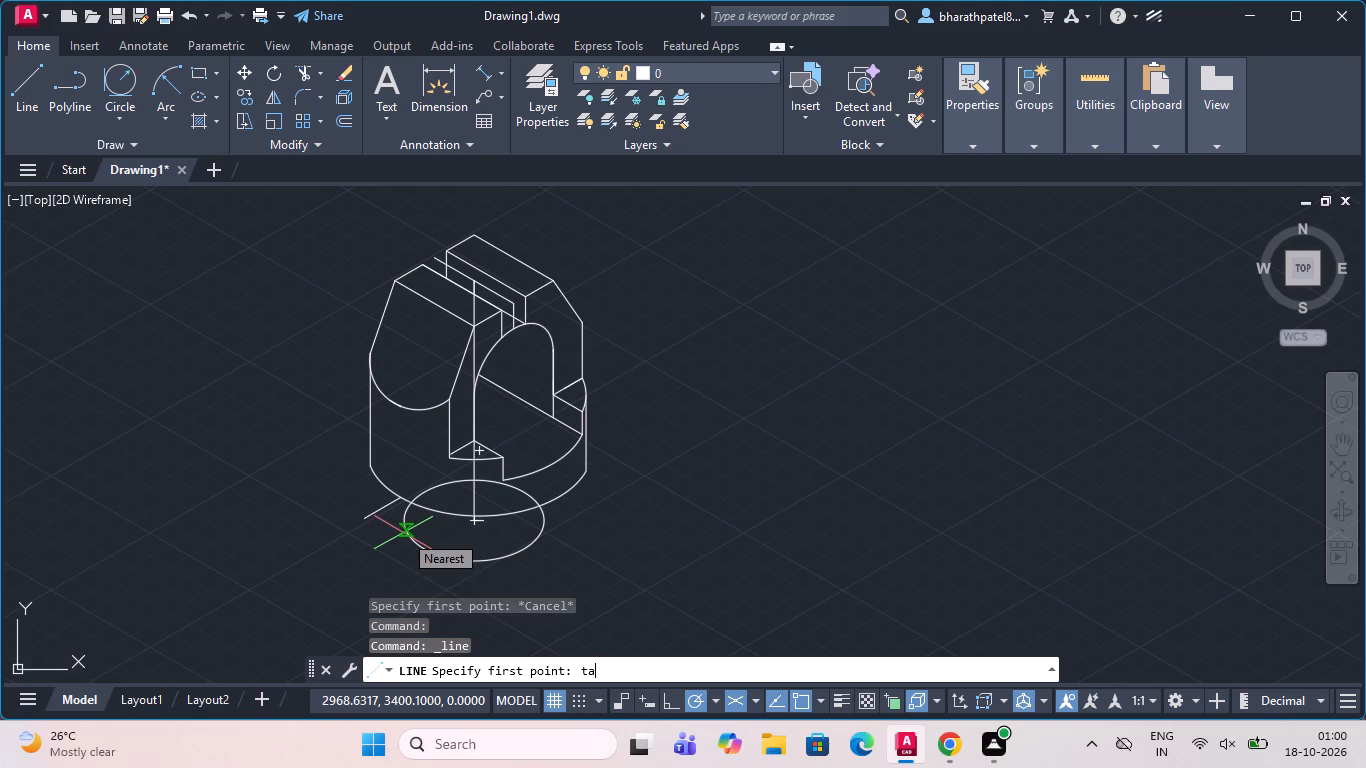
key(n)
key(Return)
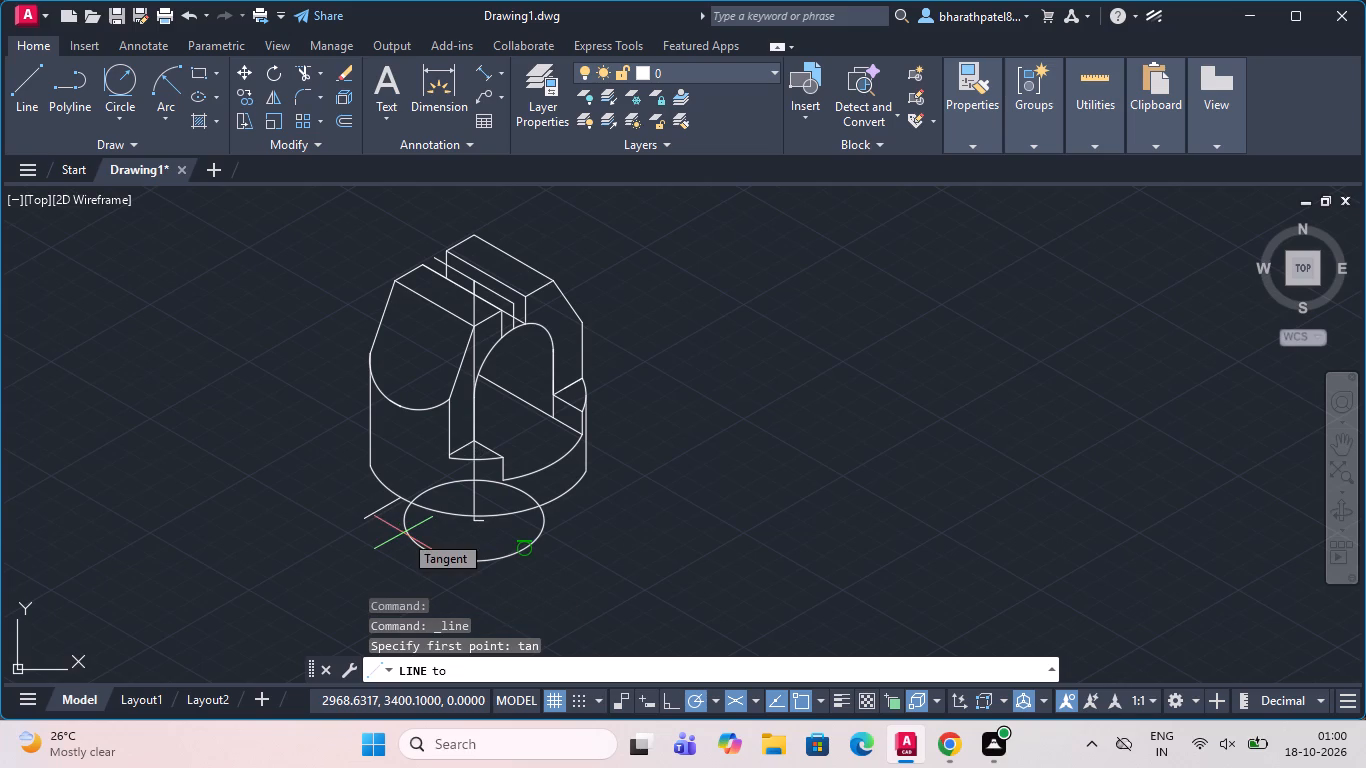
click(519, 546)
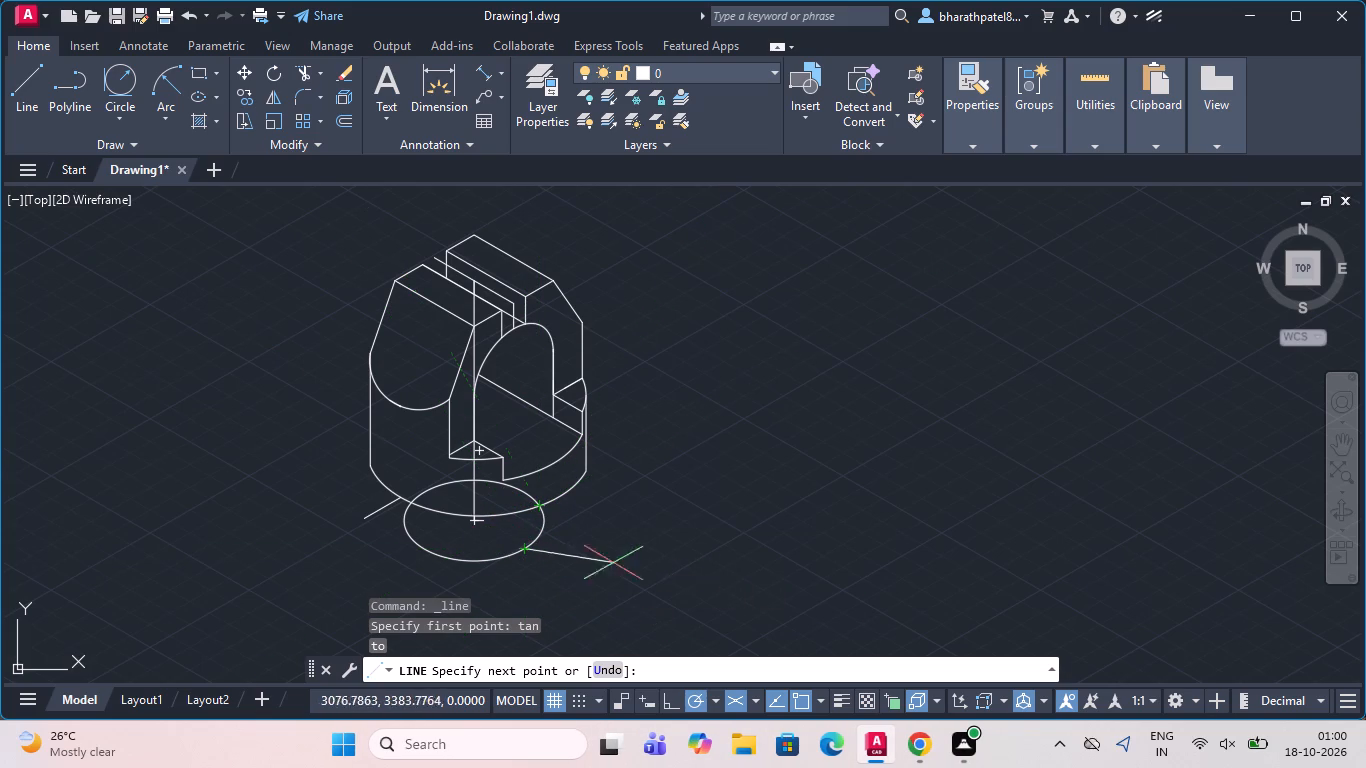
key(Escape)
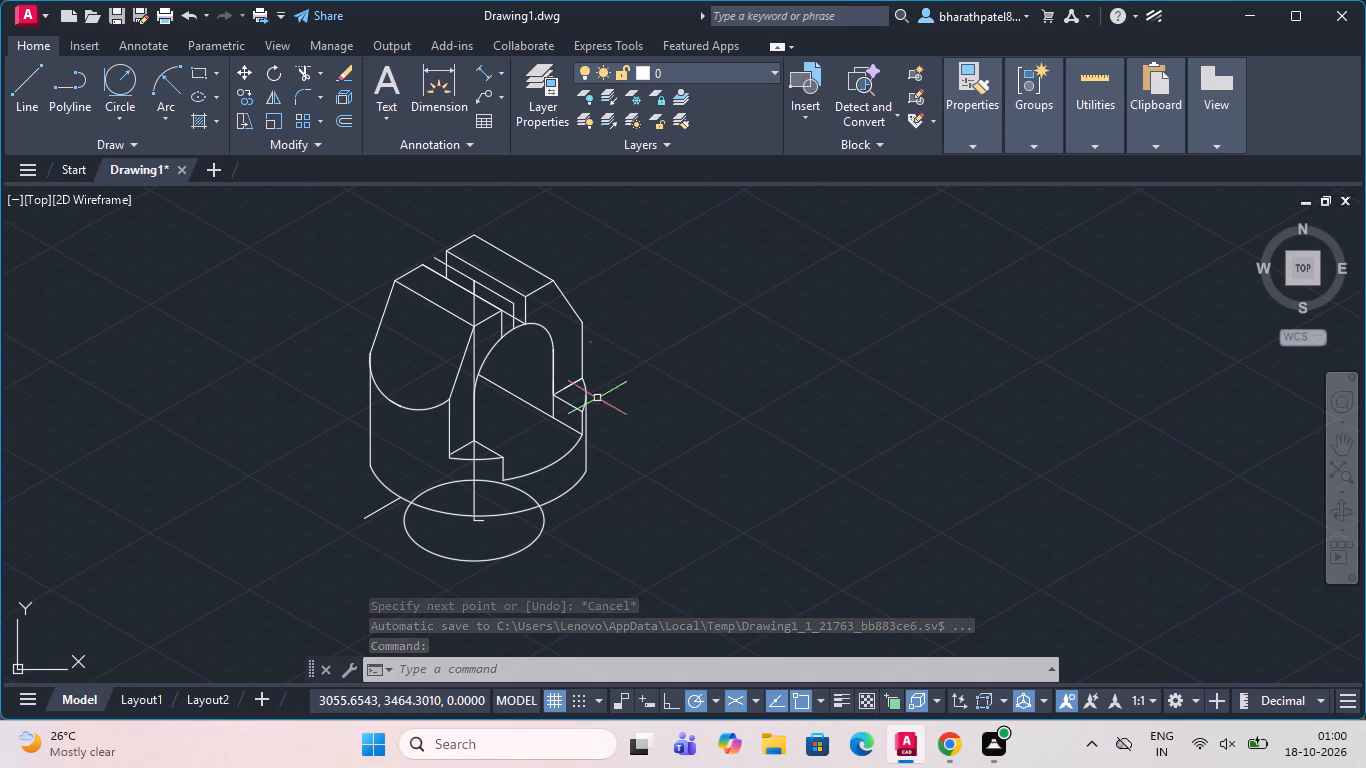
Draw a 30-unit line straight up from the isocircle's centre, ending in a horizontal tick about 4 units long.
scroll(564, 487, down, 1)
scroll(555, 513, up, 2)
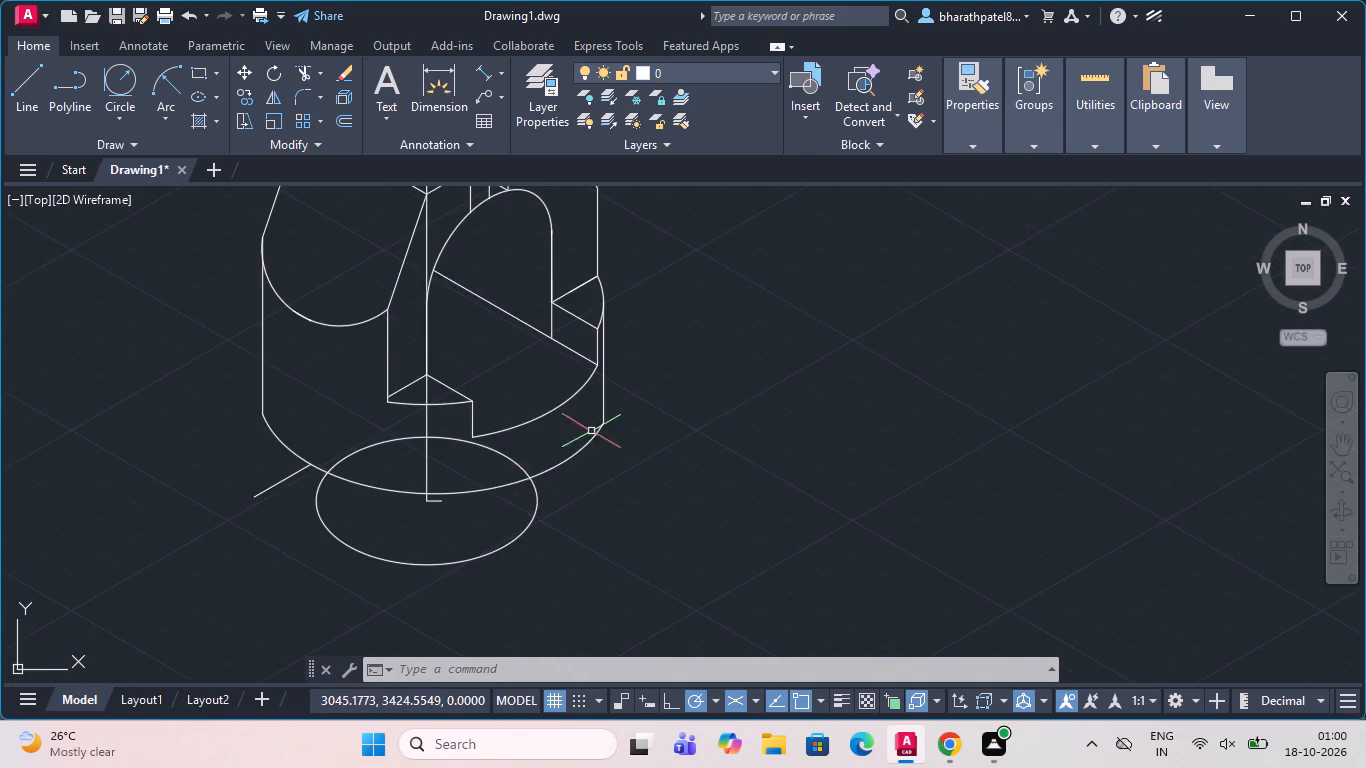
scroll(591, 431, down, 2)
scroll(554, 523, up, 2)
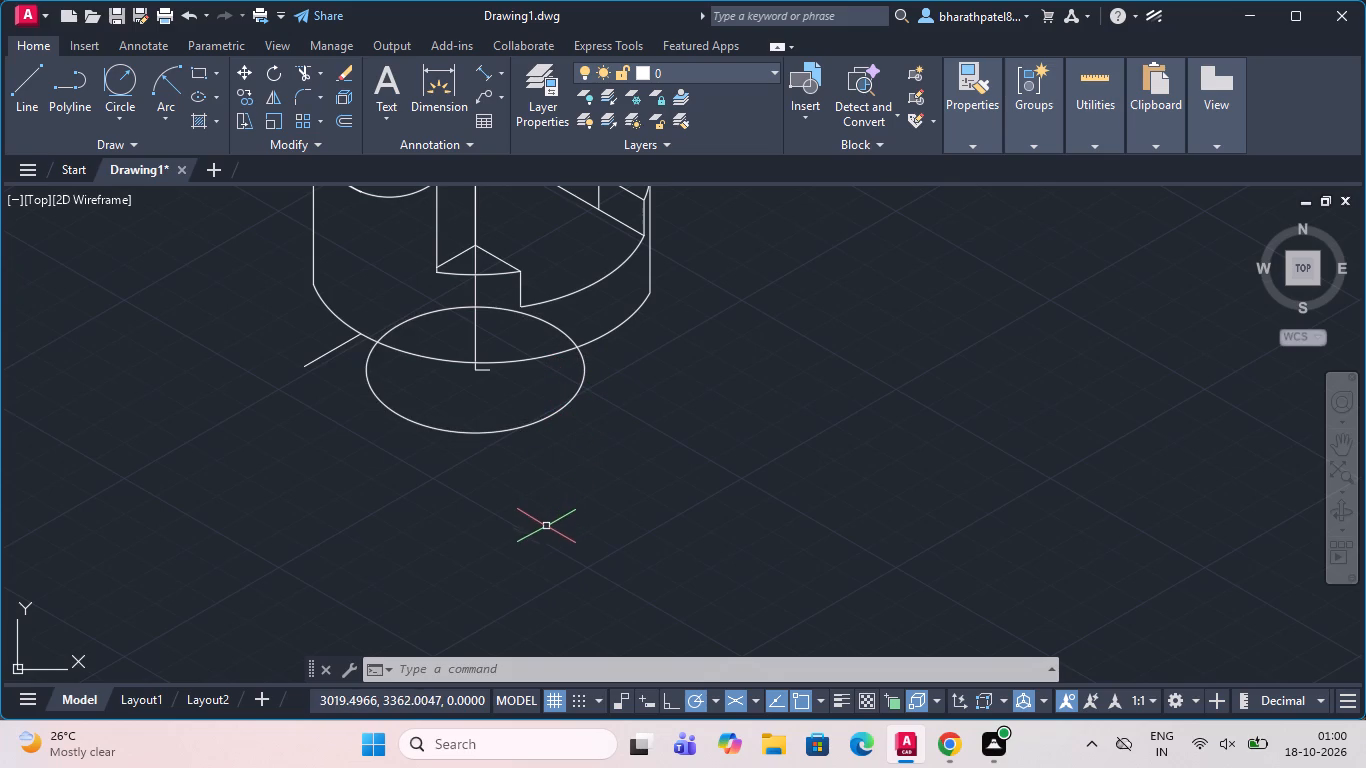
scroll(532, 468, down, 2)
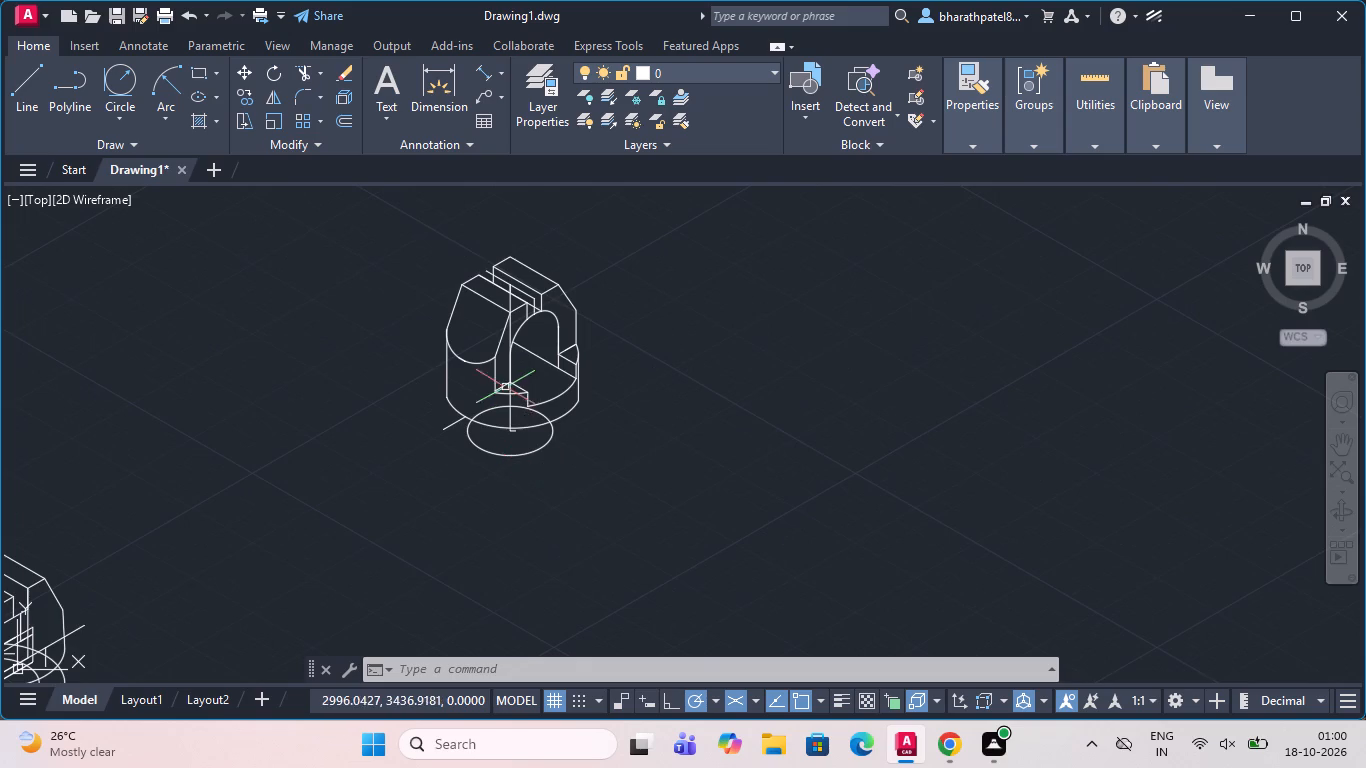
scroll(504, 386, up, 3)
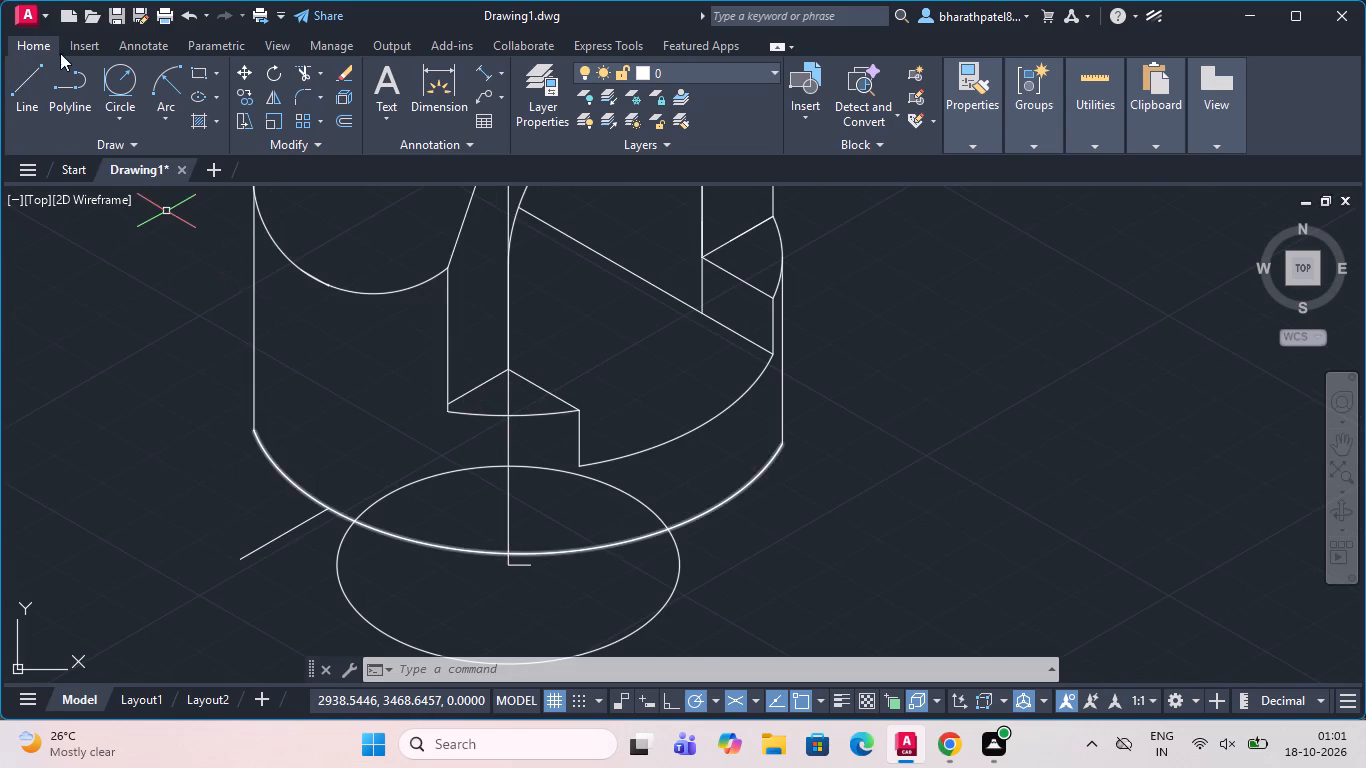
click(13, 81)
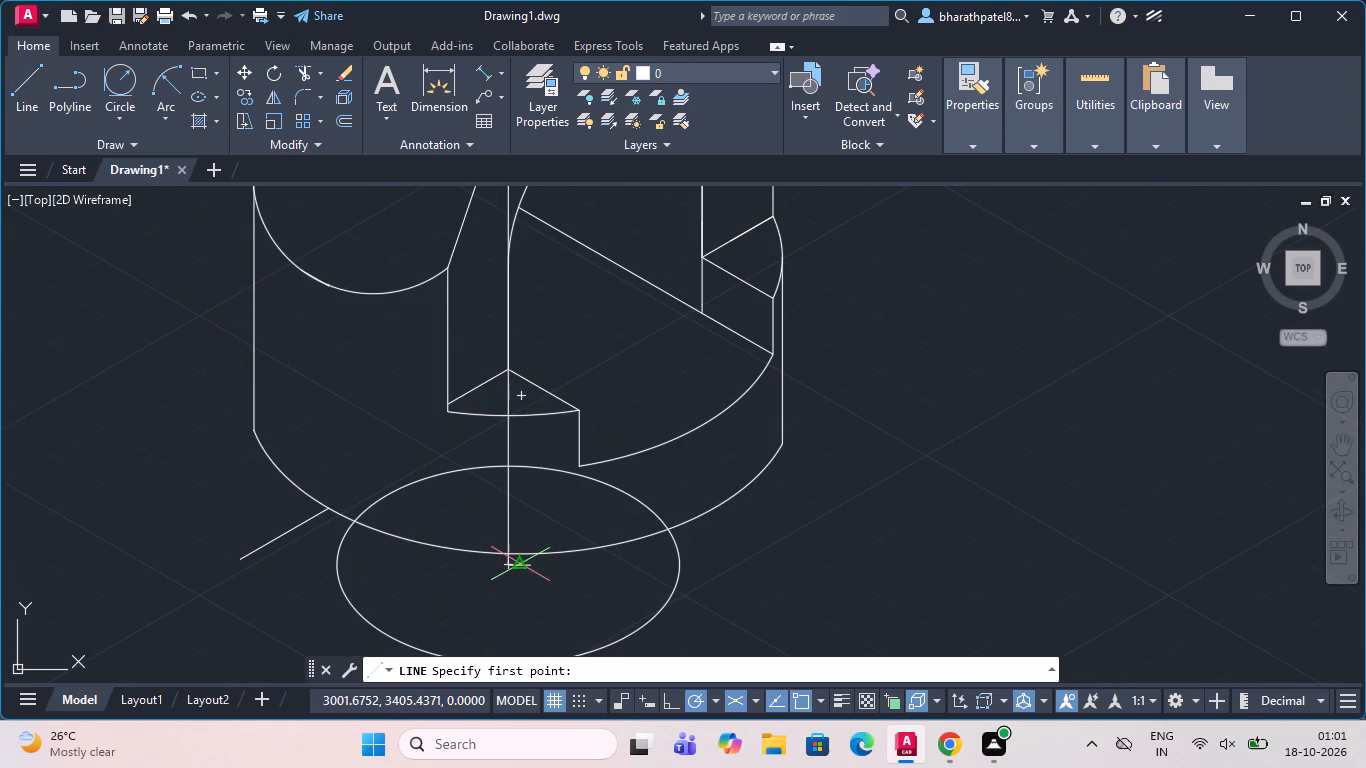
click(506, 571)
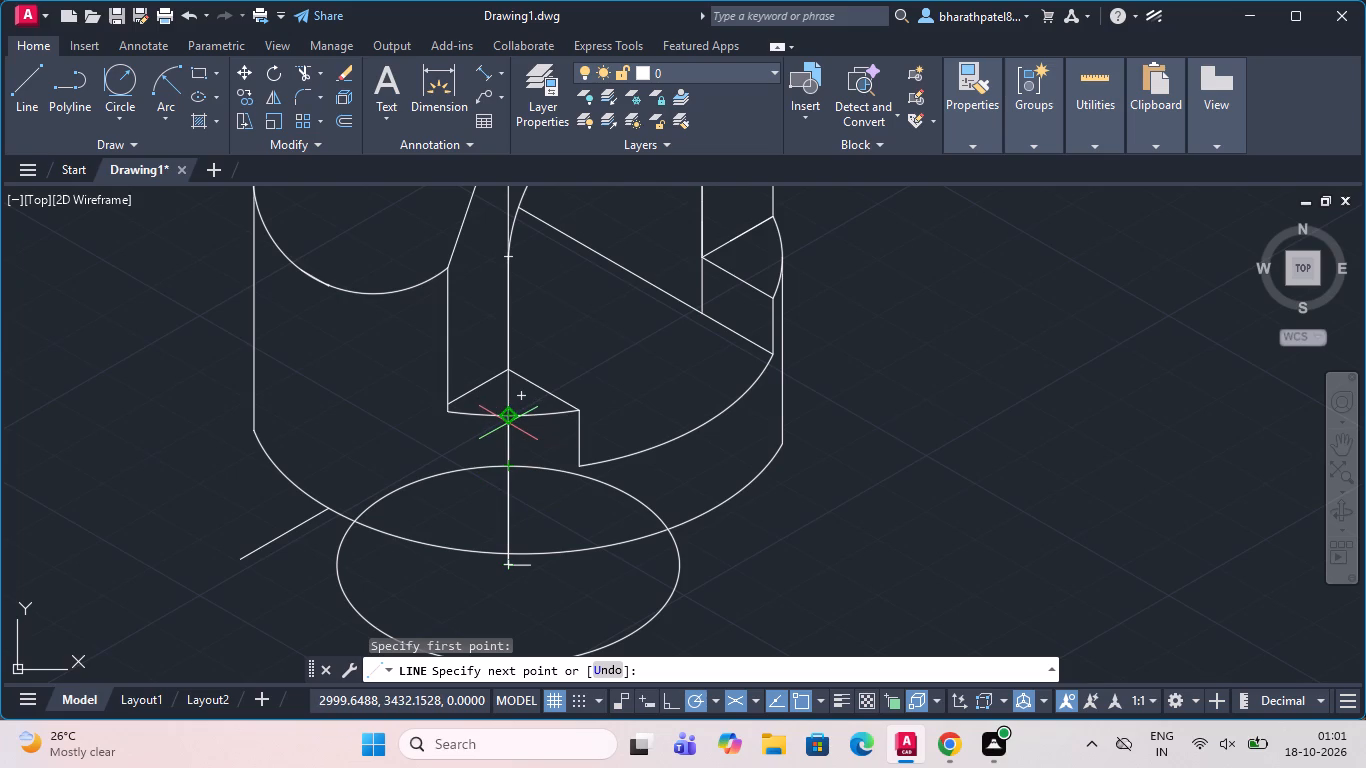
key(3)
key(0)
key(Return)
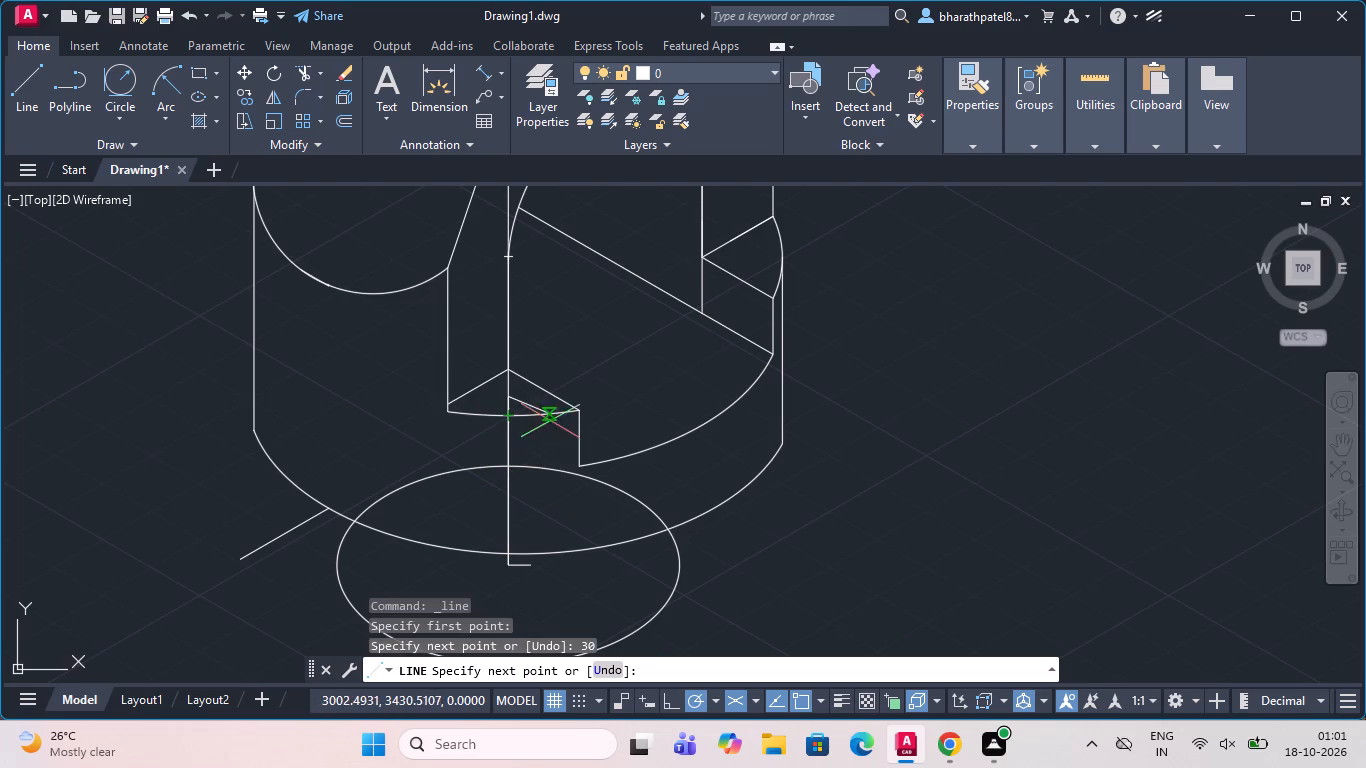
scroll(544, 394, up, 1)
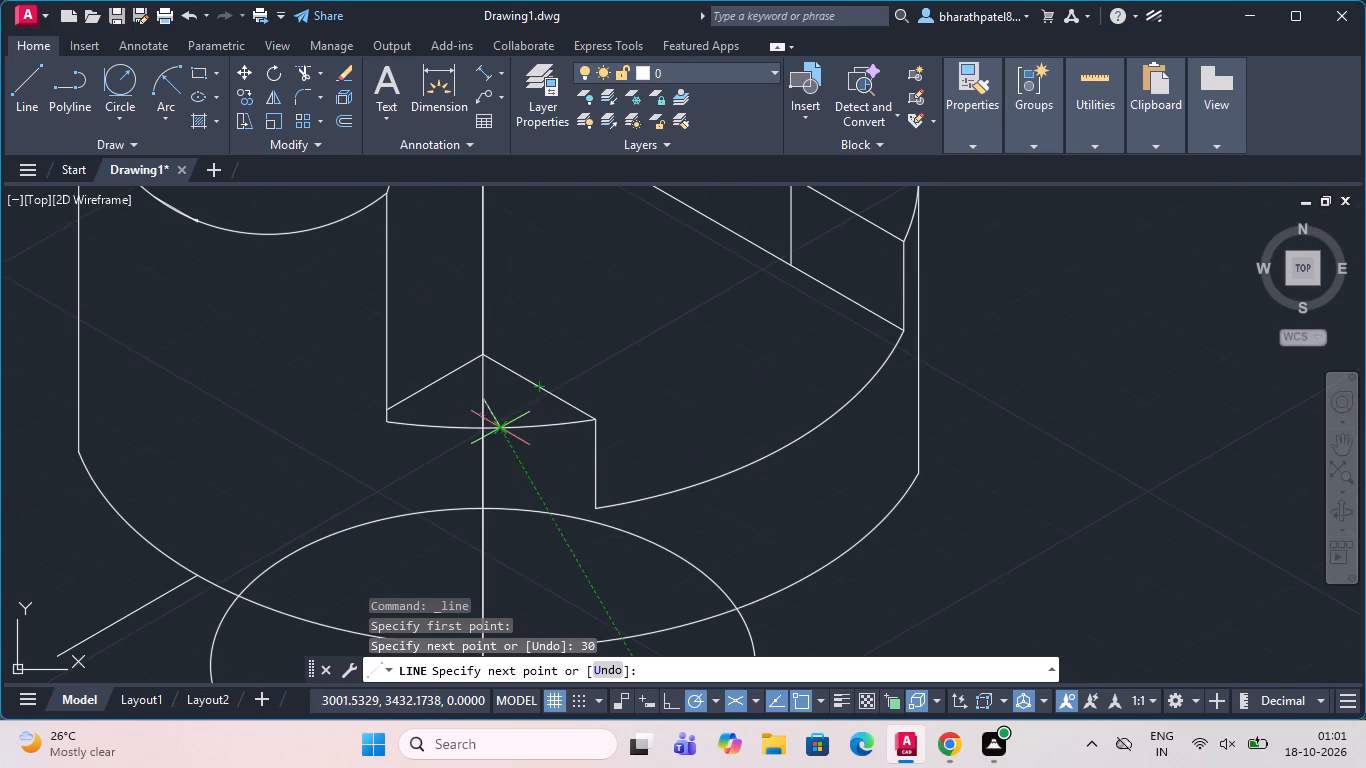
click(513, 398)
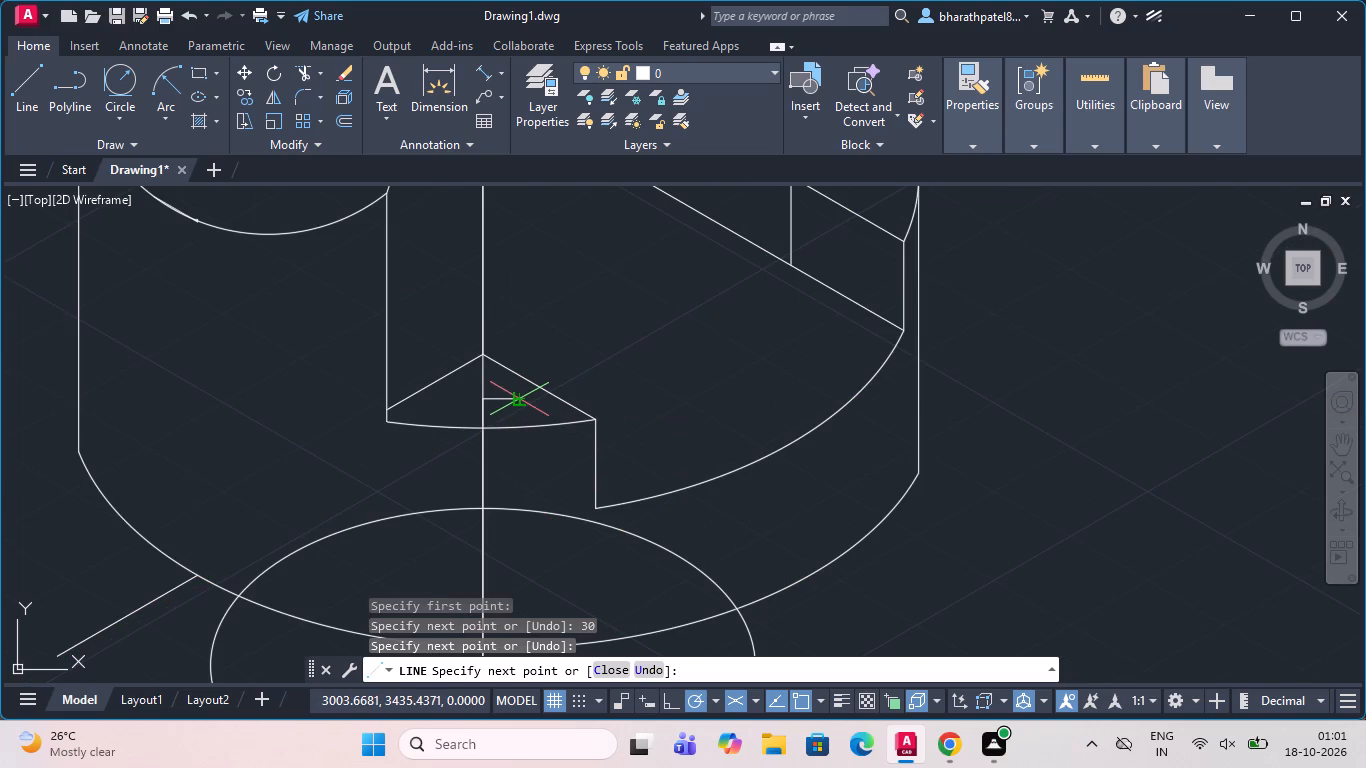
key(Escape)
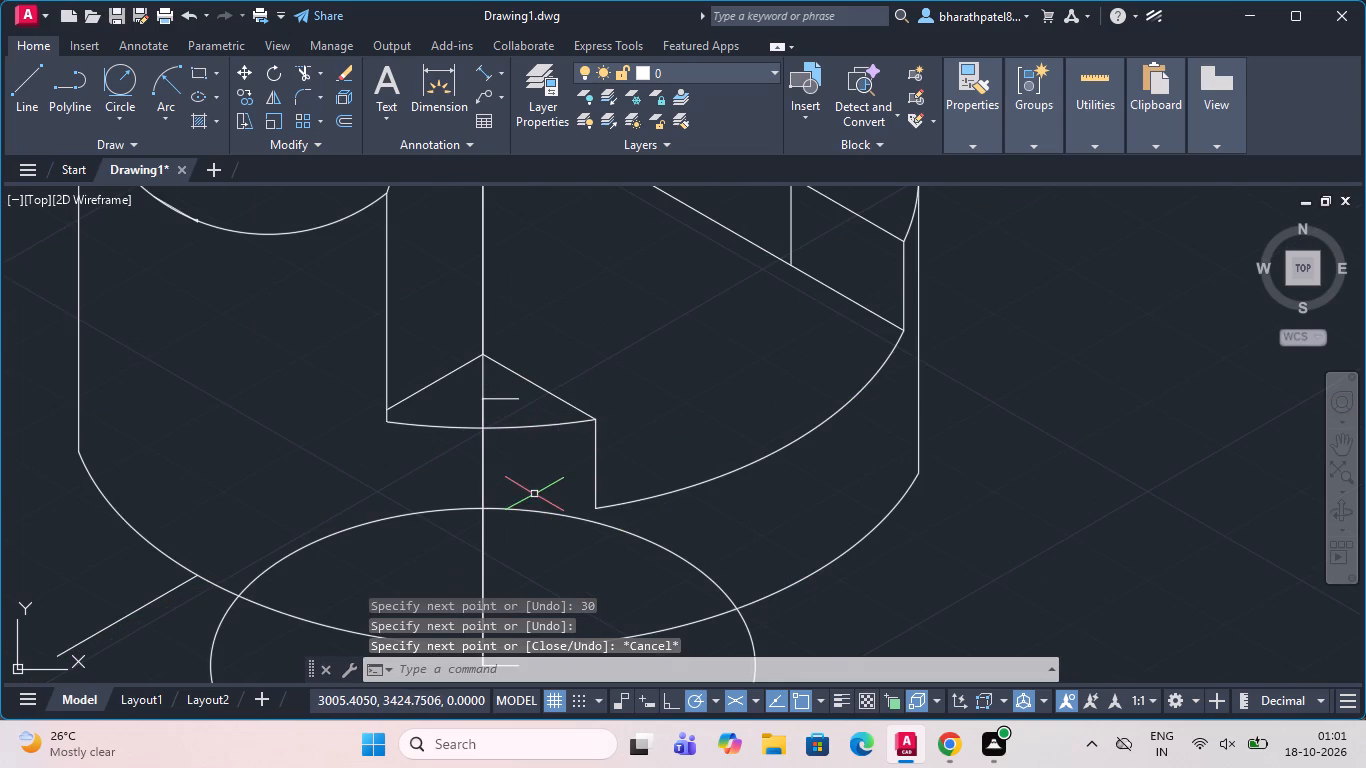
Copy the isocircle from its centre up to the top end of the 30-unit vertical line, at the tick.
click(530, 509)
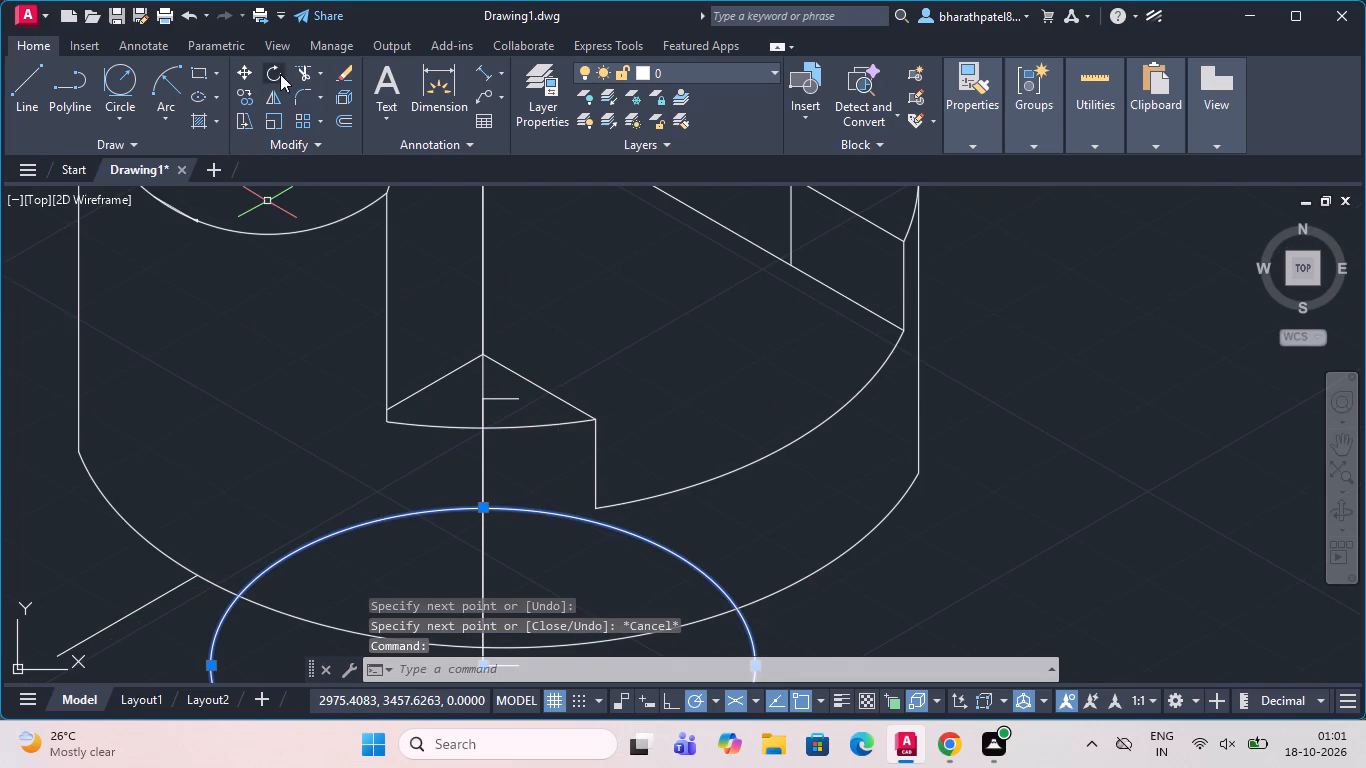
click(250, 96)
scroll(540, 315, down, 2)
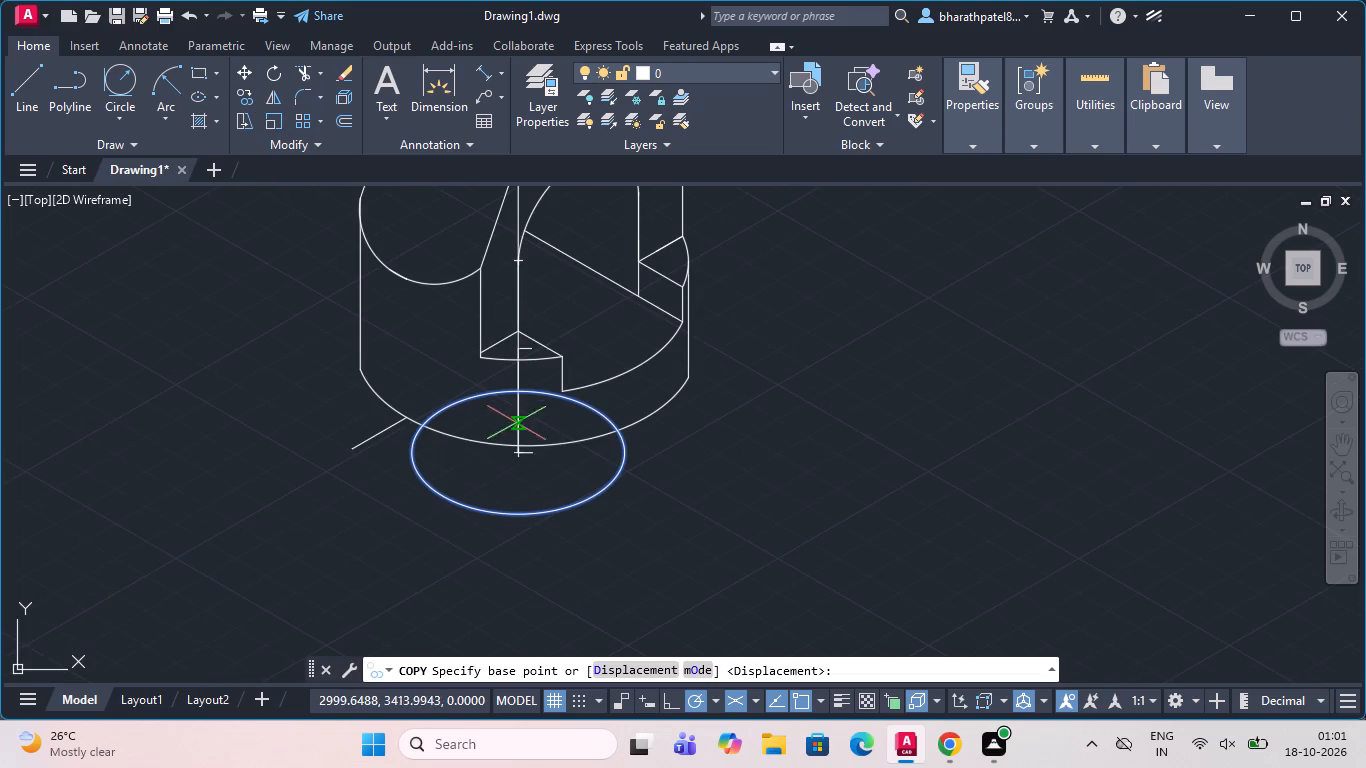
scroll(500, 462, up, 3)
click(556, 422)
scroll(560, 427, down, 2)
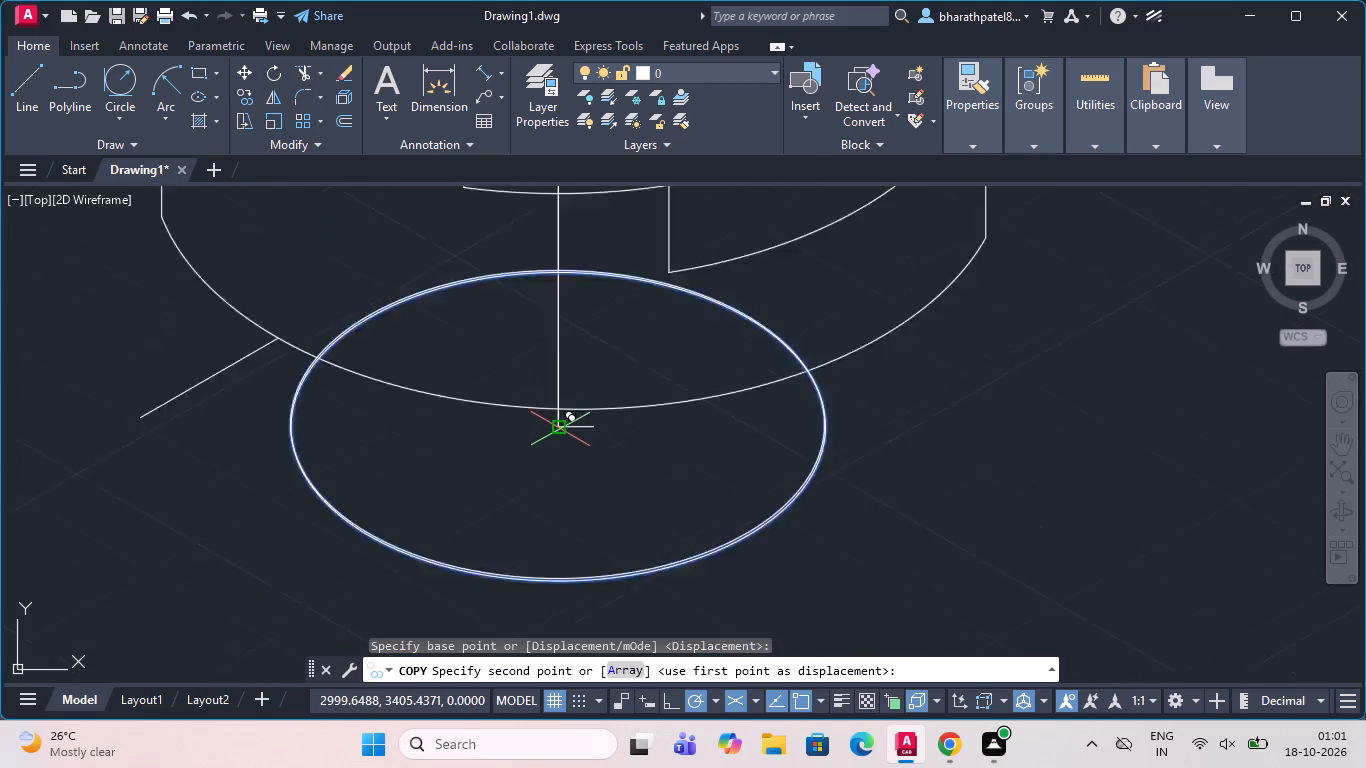
scroll(560, 431, down, 2)
scroll(562, 373, up, 4)
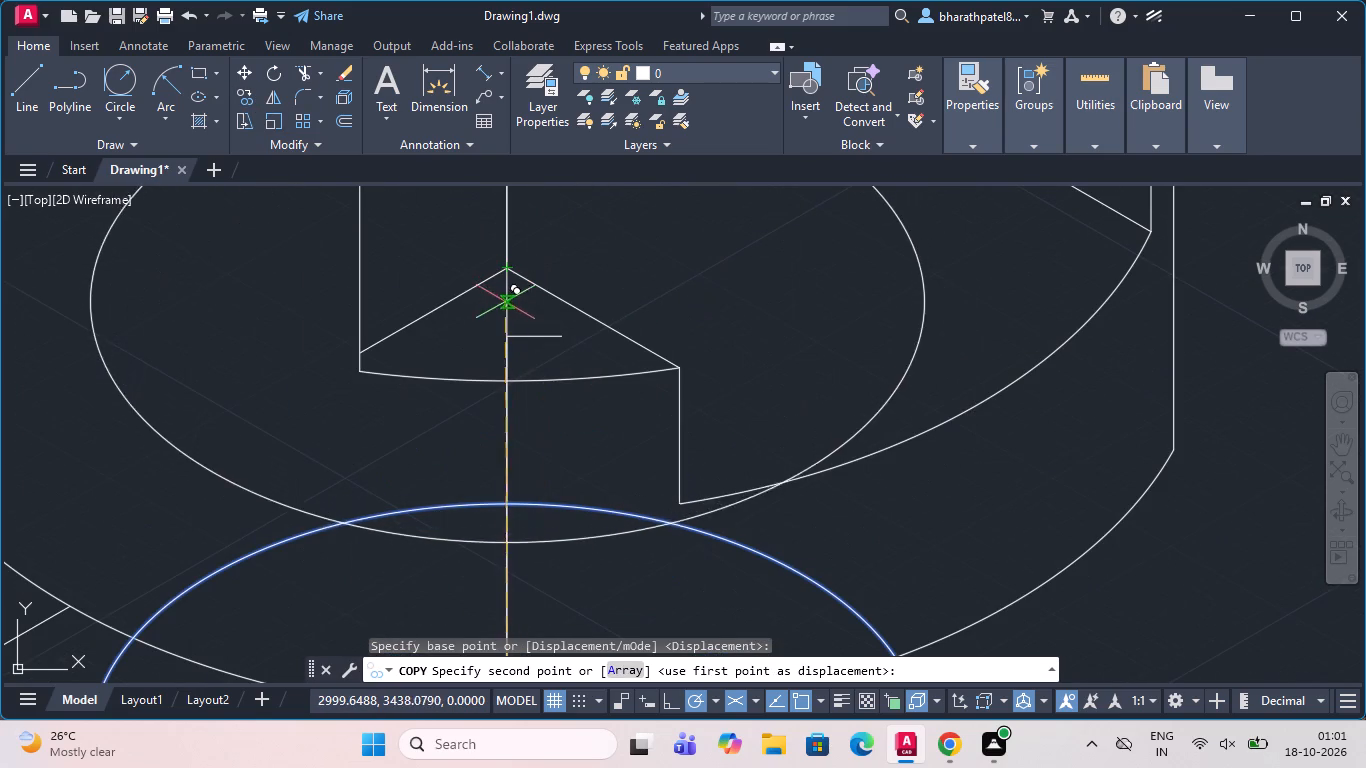
click(507, 335)
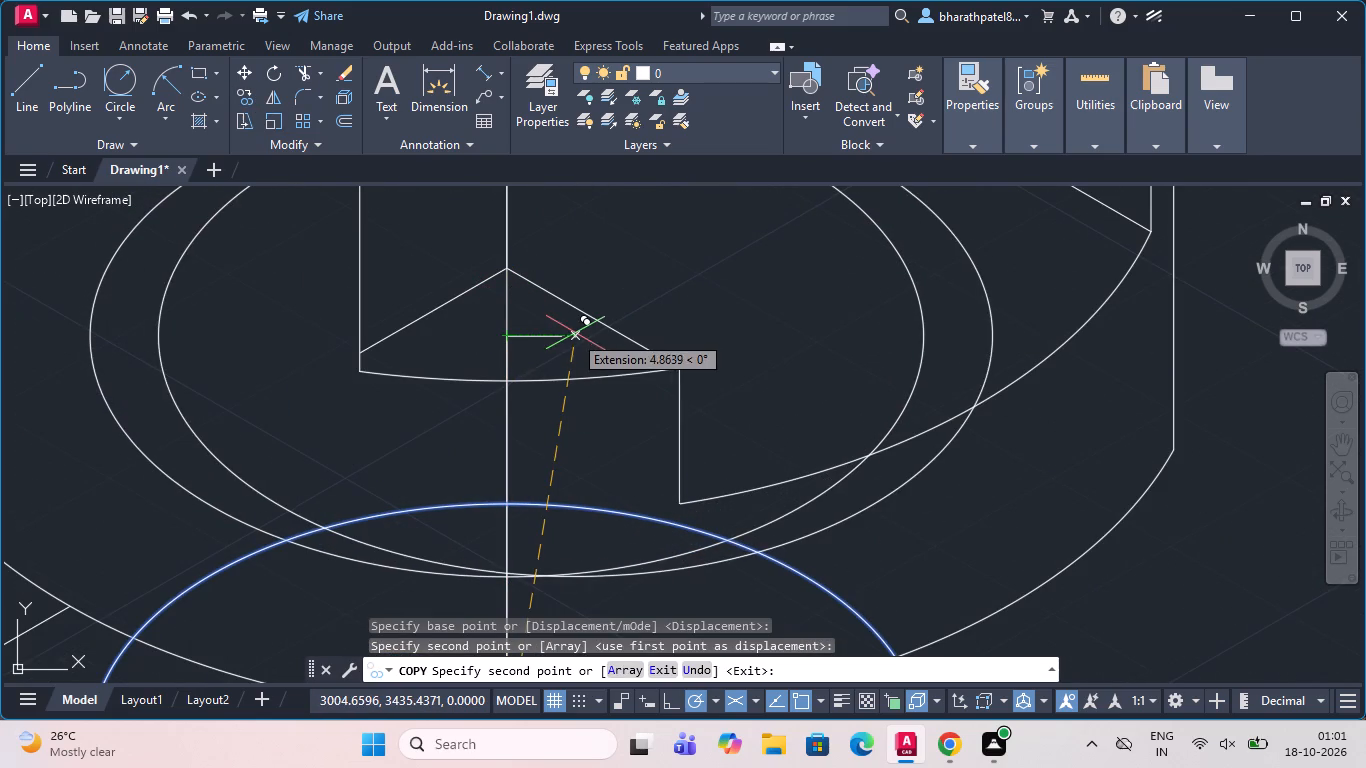
key(Escape)
scroll(572, 334, down, 3)
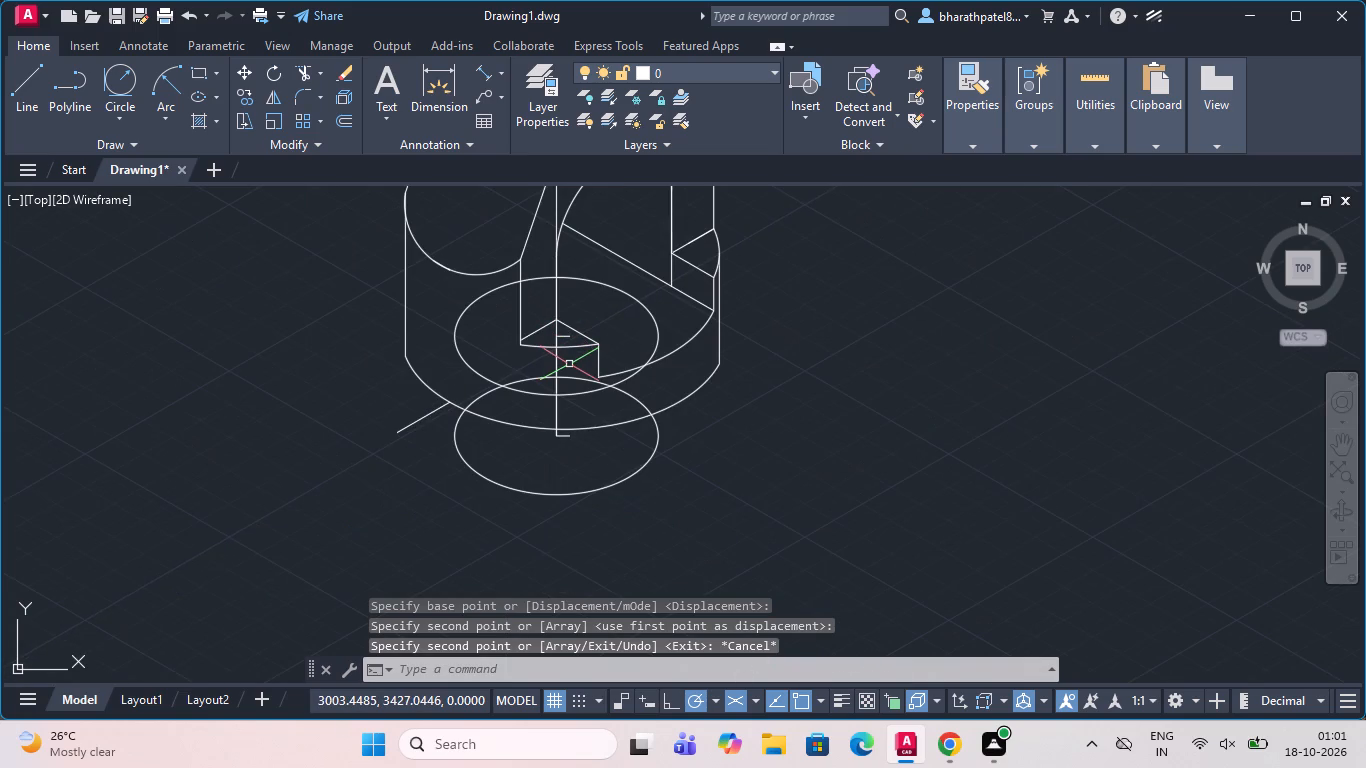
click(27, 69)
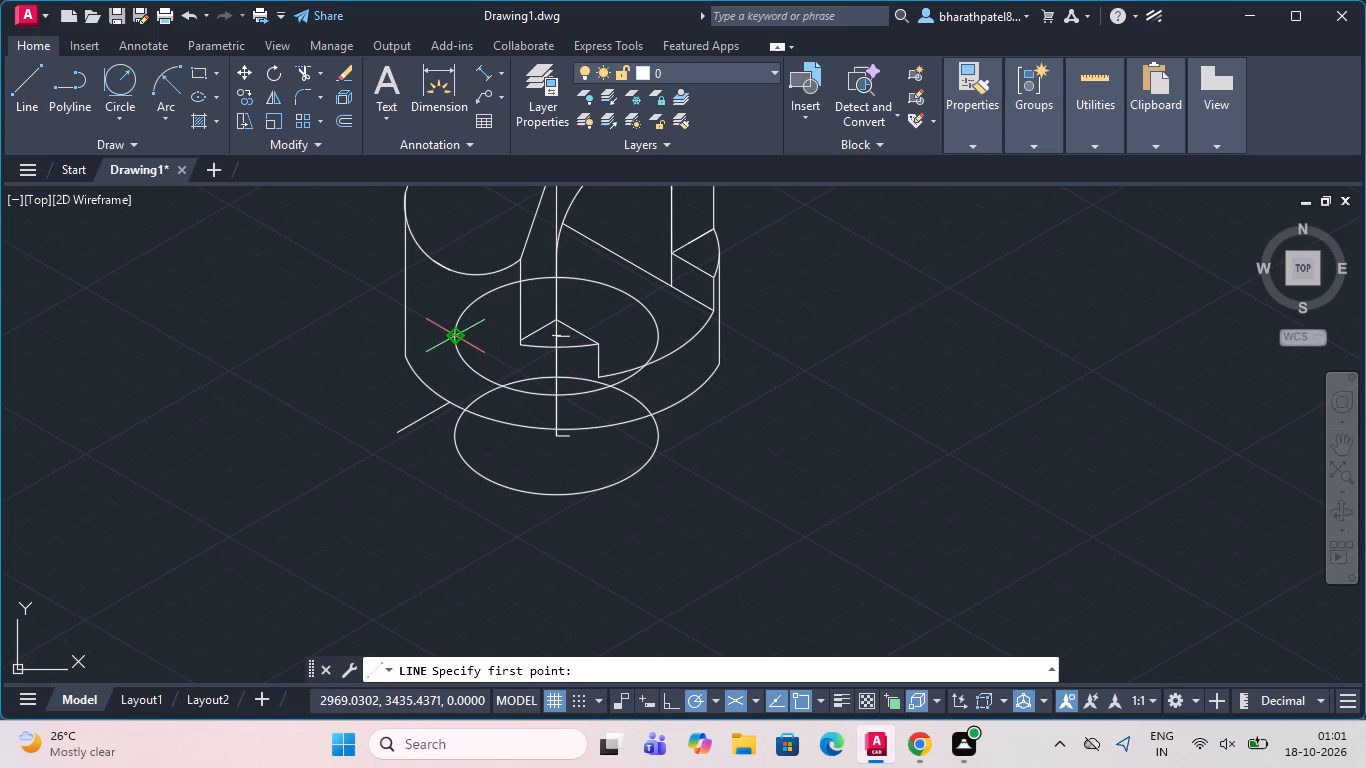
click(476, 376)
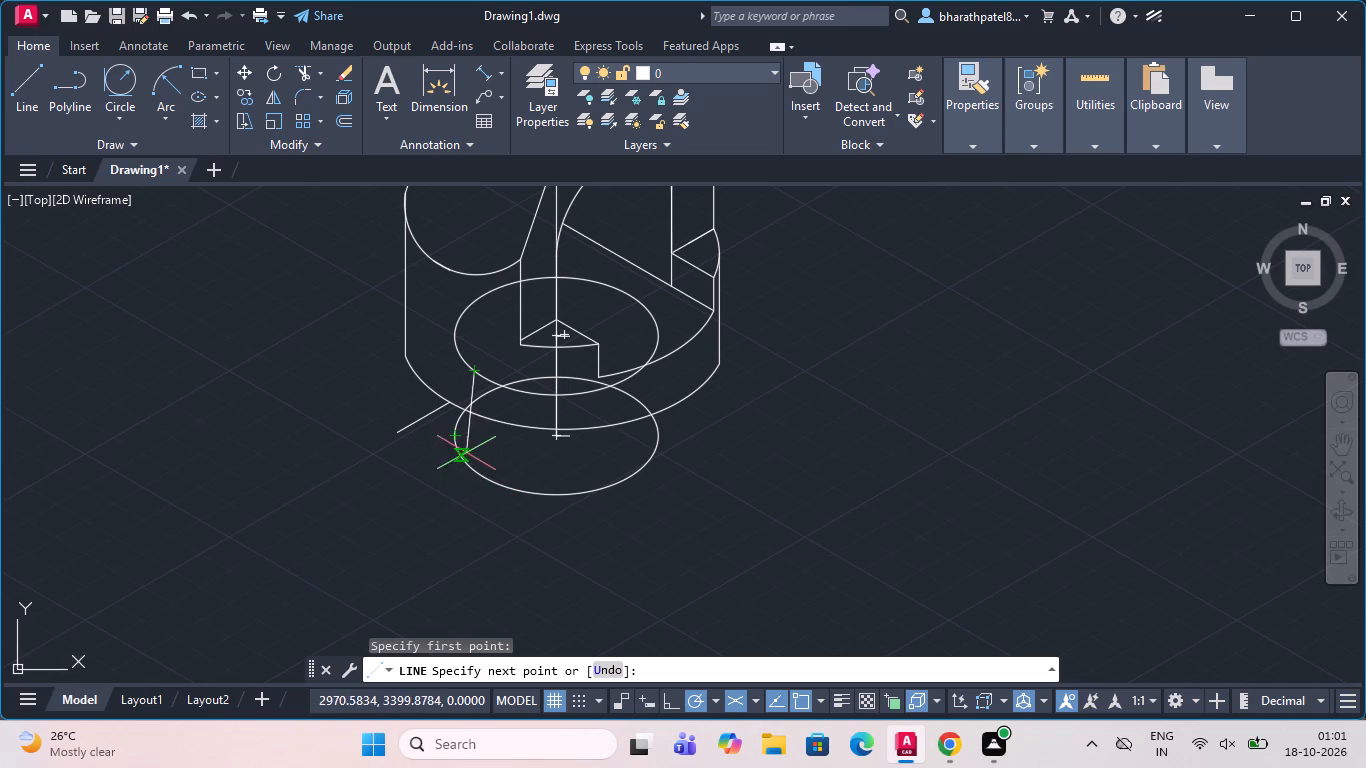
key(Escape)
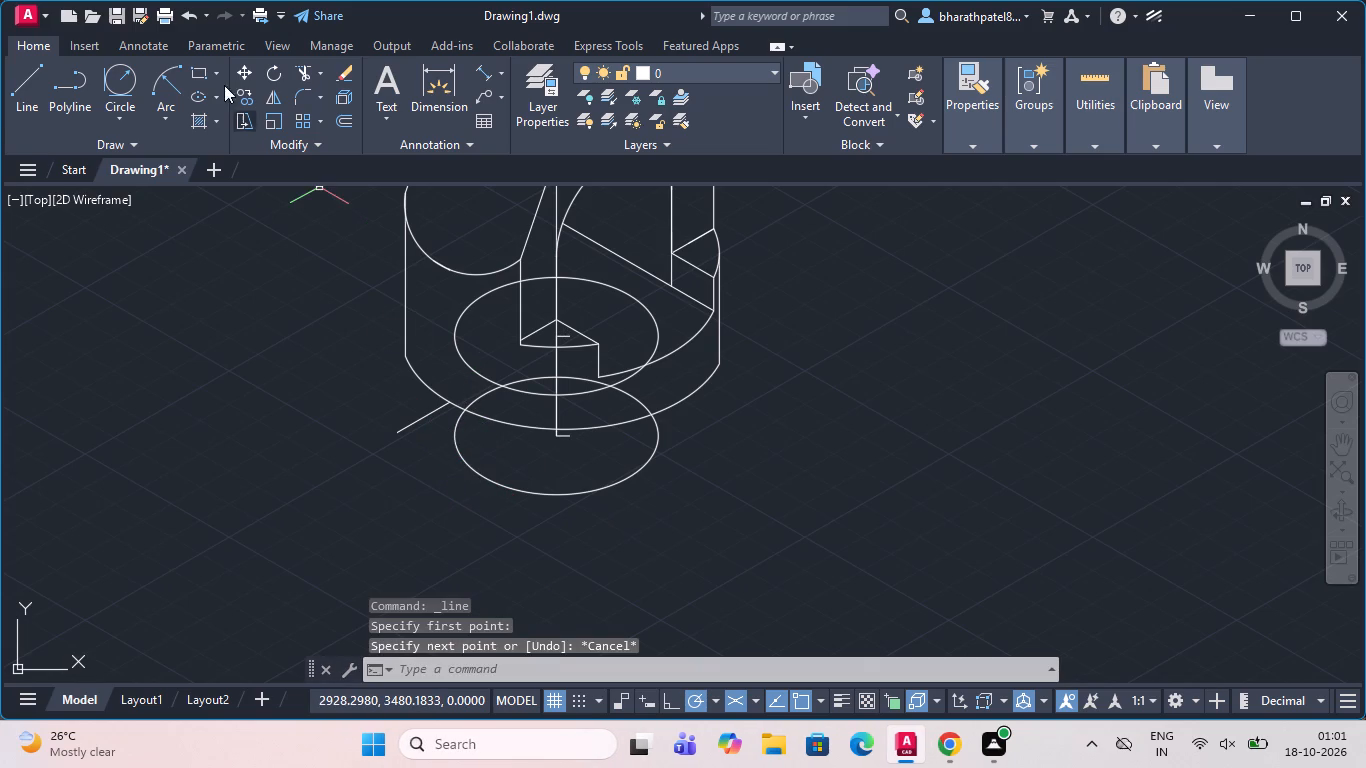
Draw two vertical side lines joining the left and right quadrant points of the upper and lower isocircles.
click(25, 83)
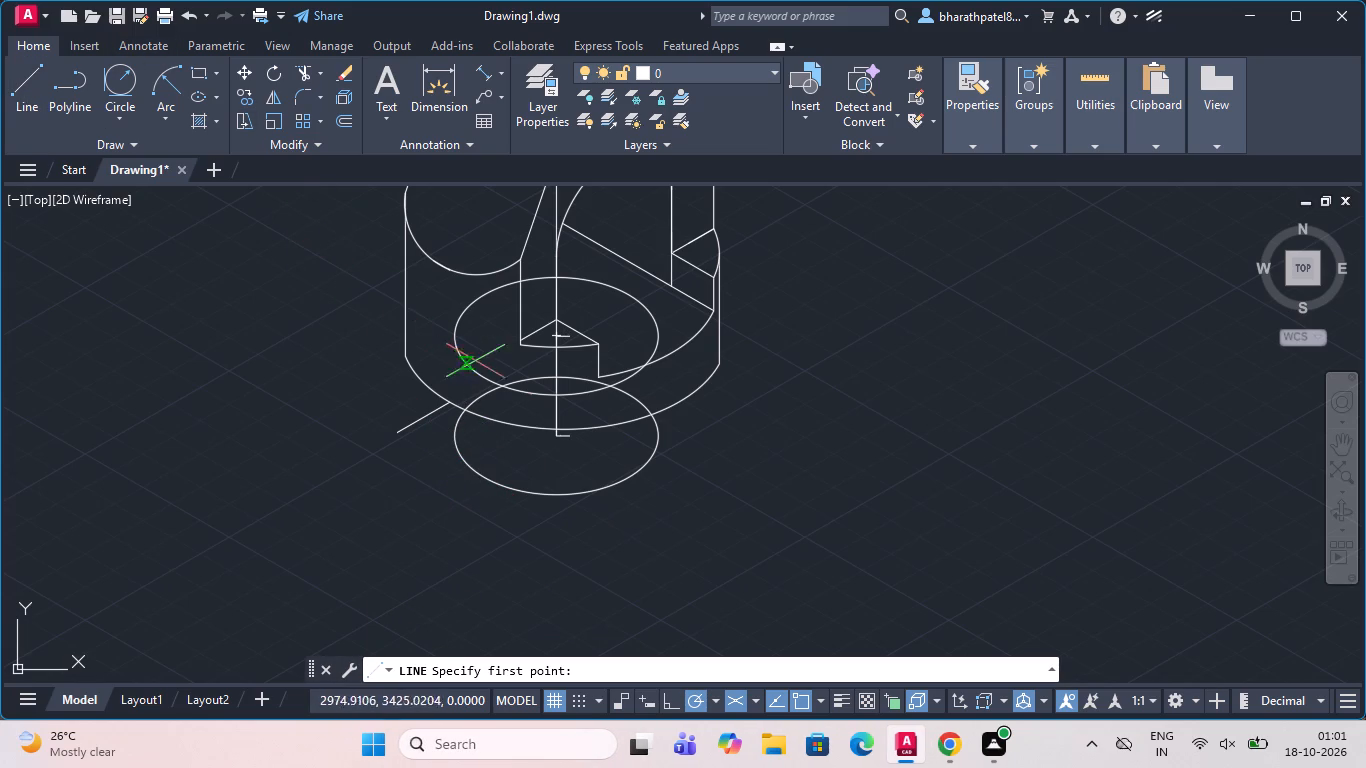
click(455, 340)
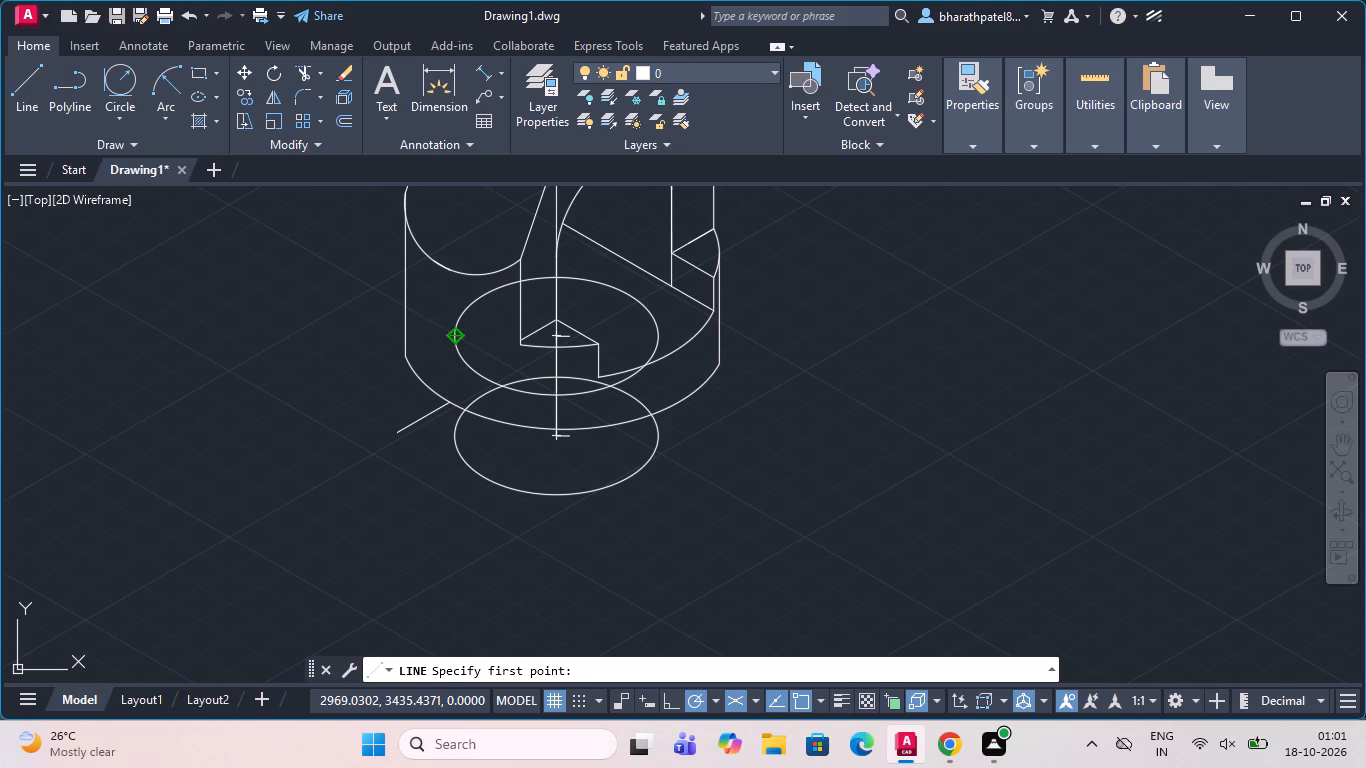
click(459, 436)
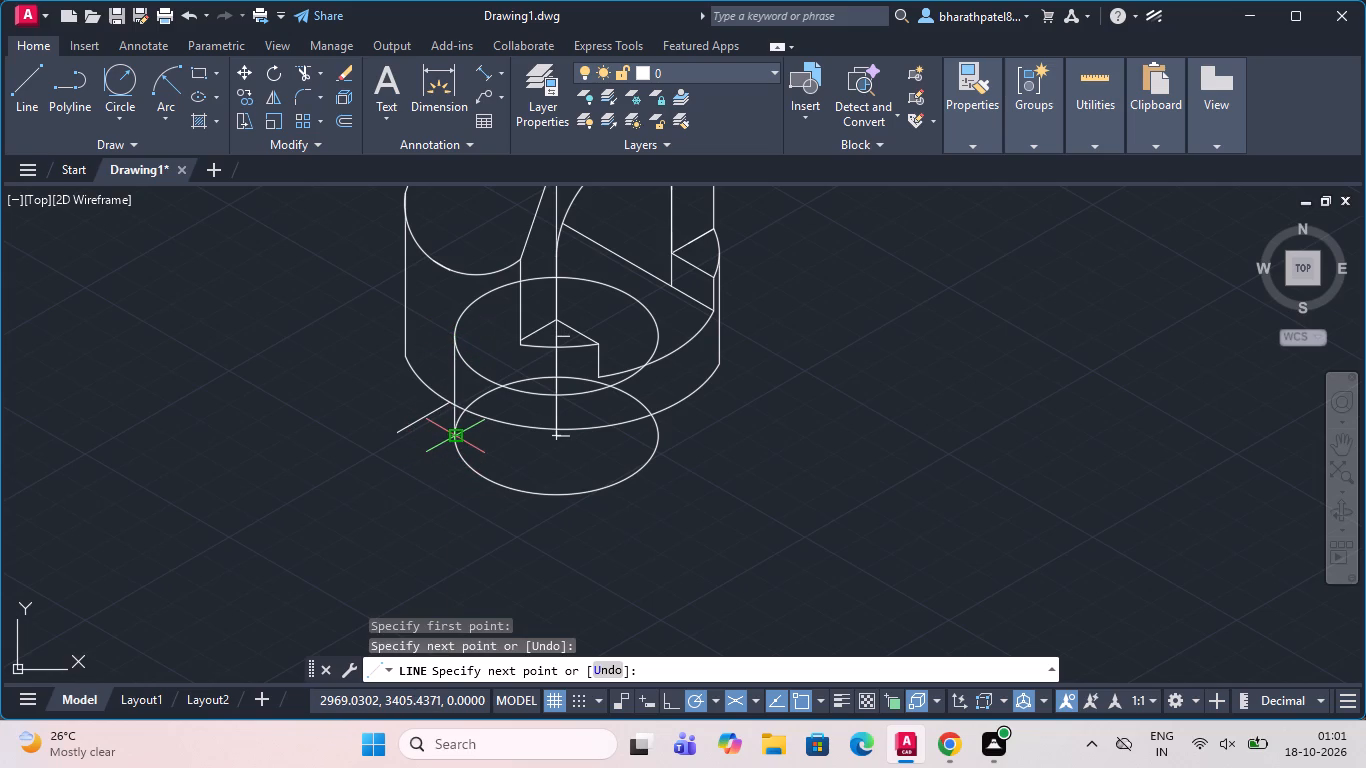
key(Escape)
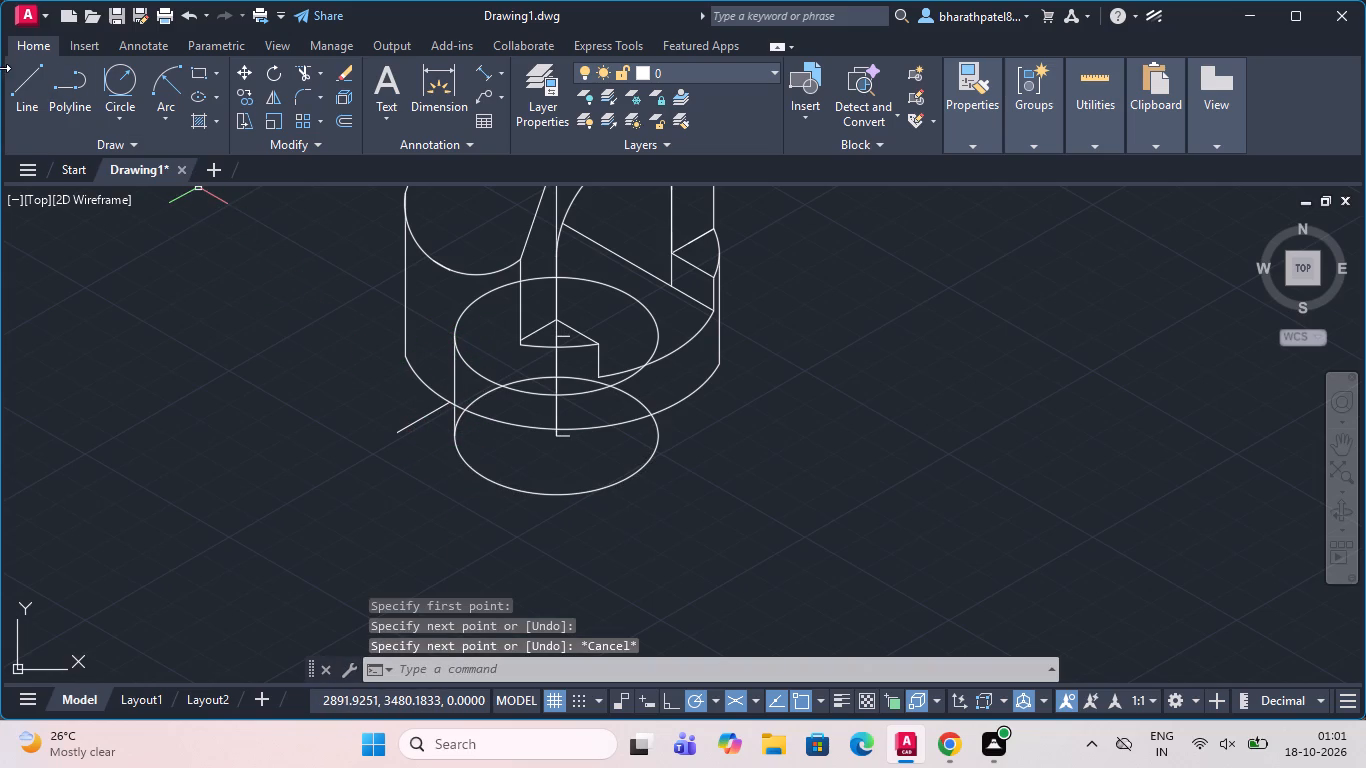
click(14, 85)
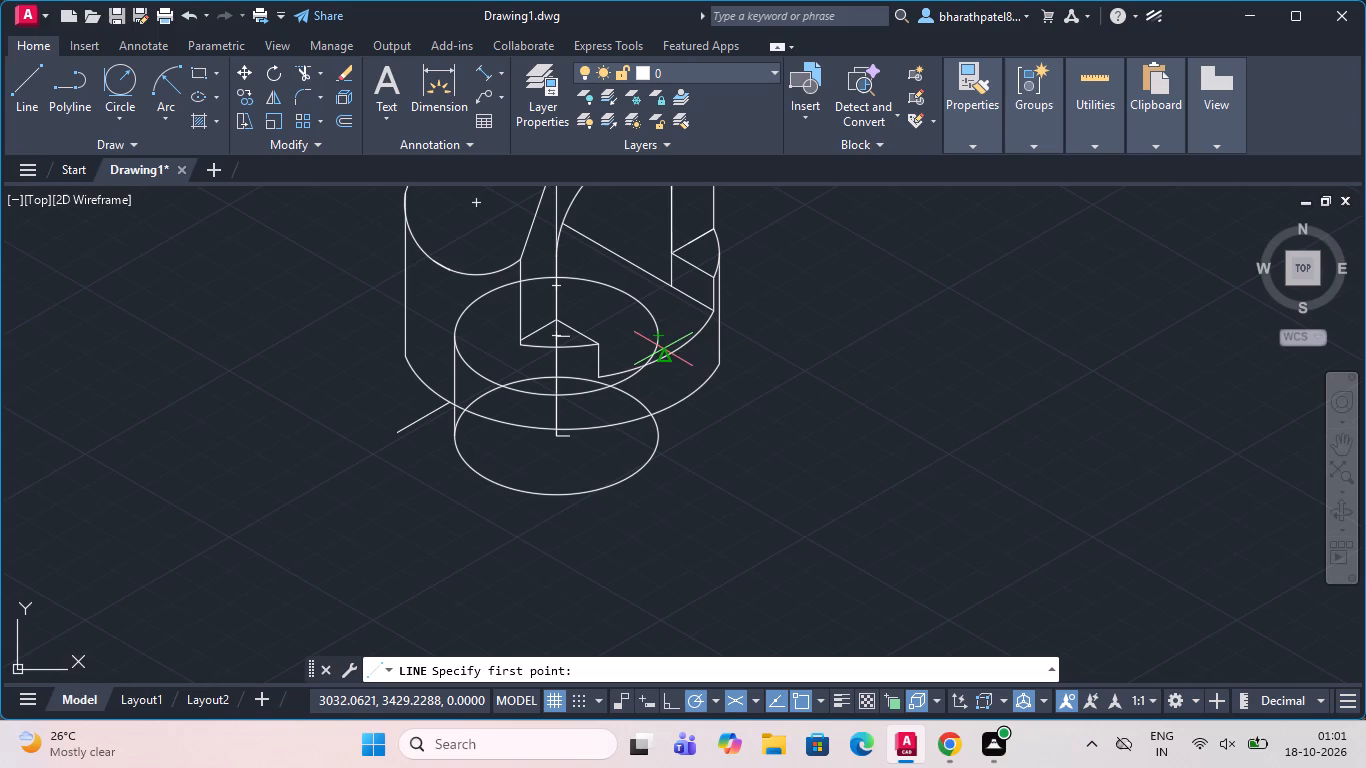
click(659, 340)
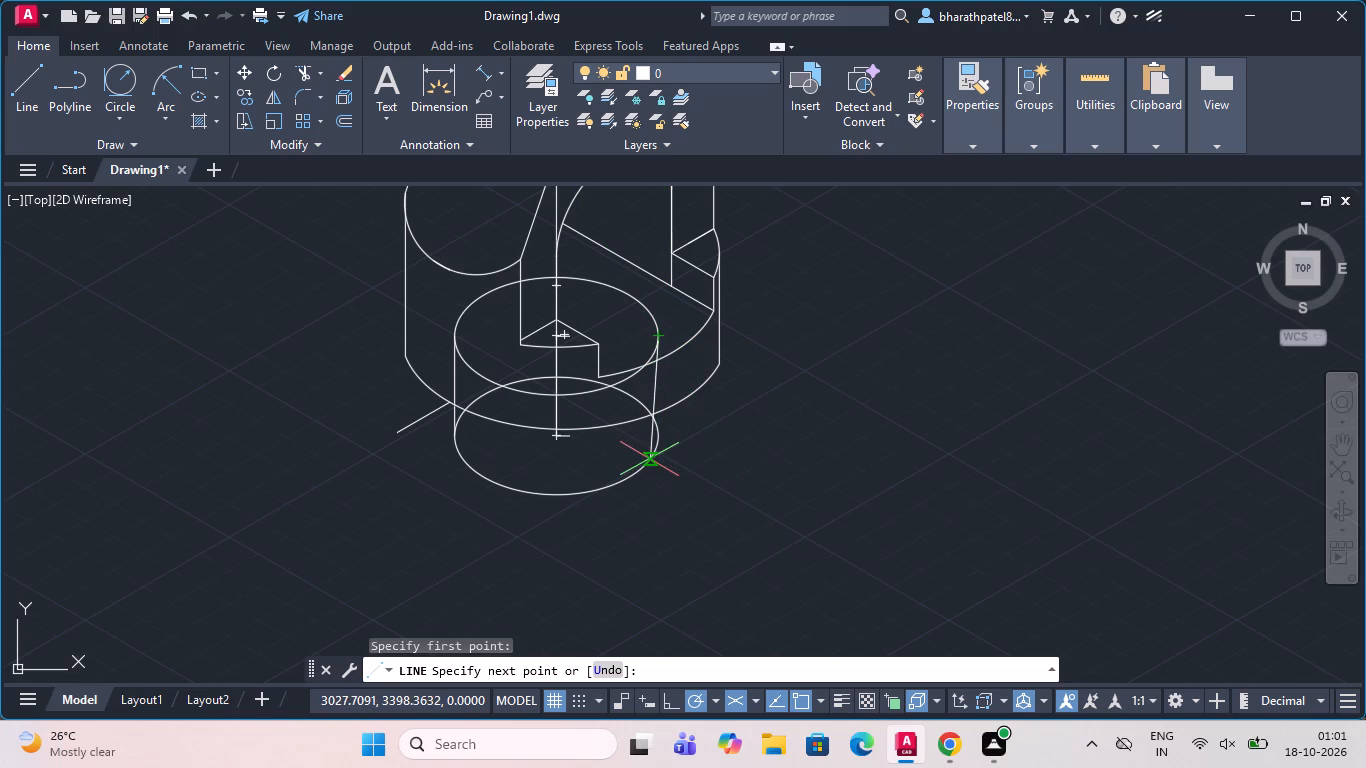
click(660, 440)
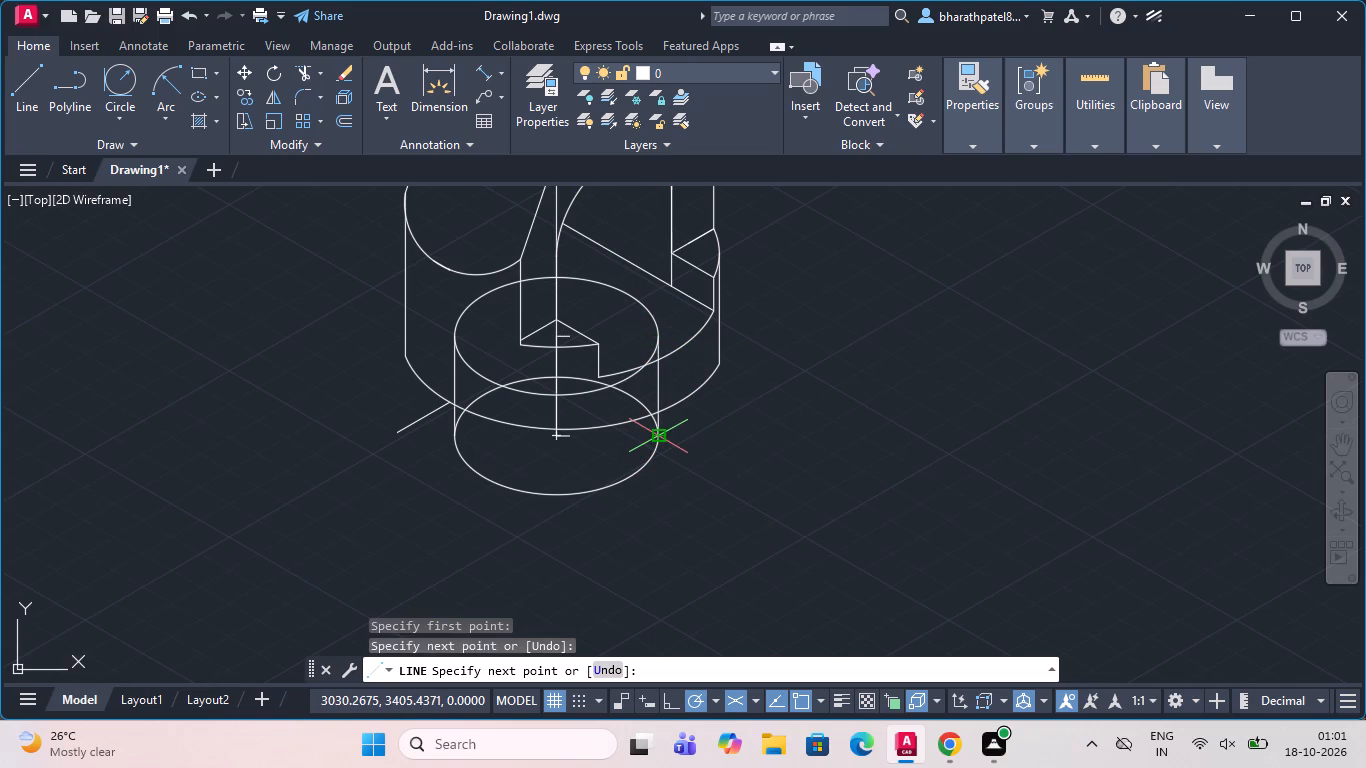
key(Escape)
Trim the lower isocircle's rear arc and the parts of both vertical side lines lying above the base's bottom edge.
scroll(661, 442, down, 2)
scroll(661, 383, up, 3)
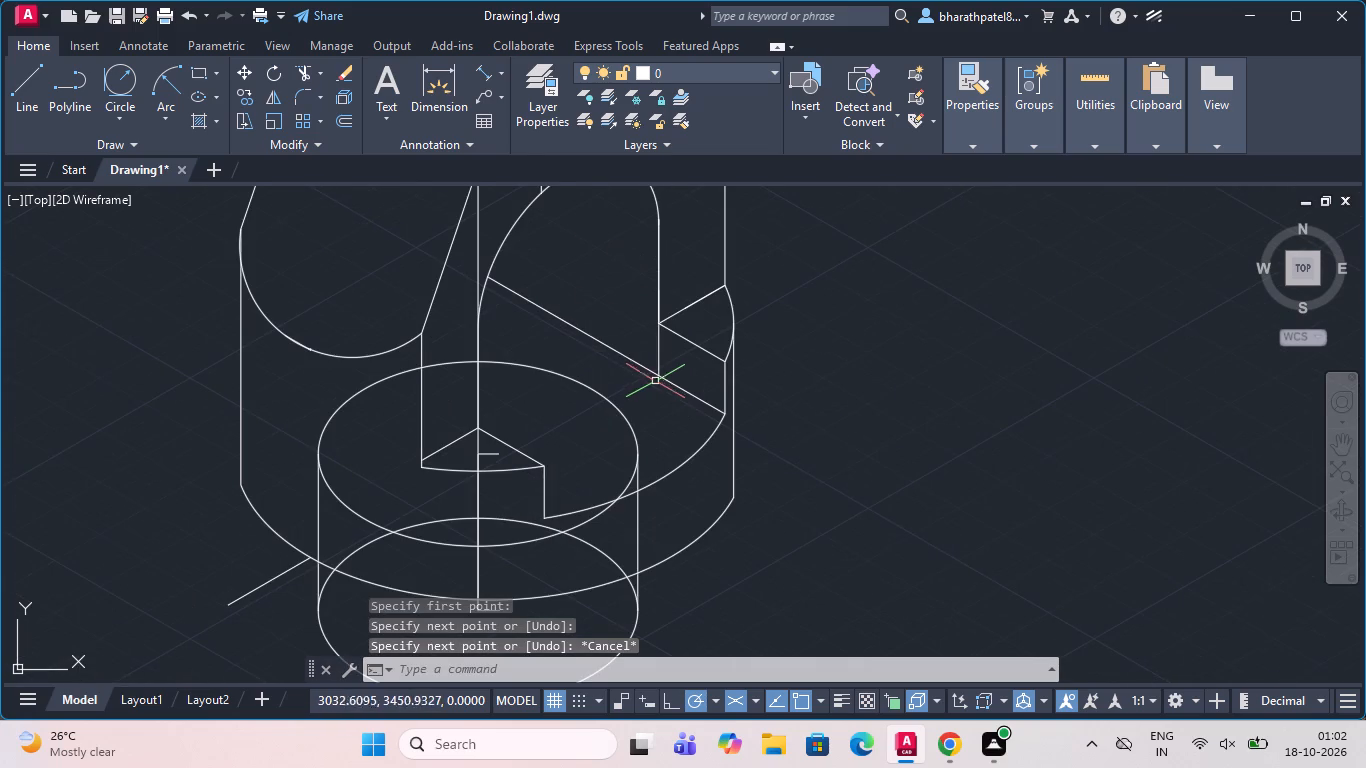
click(302, 69)
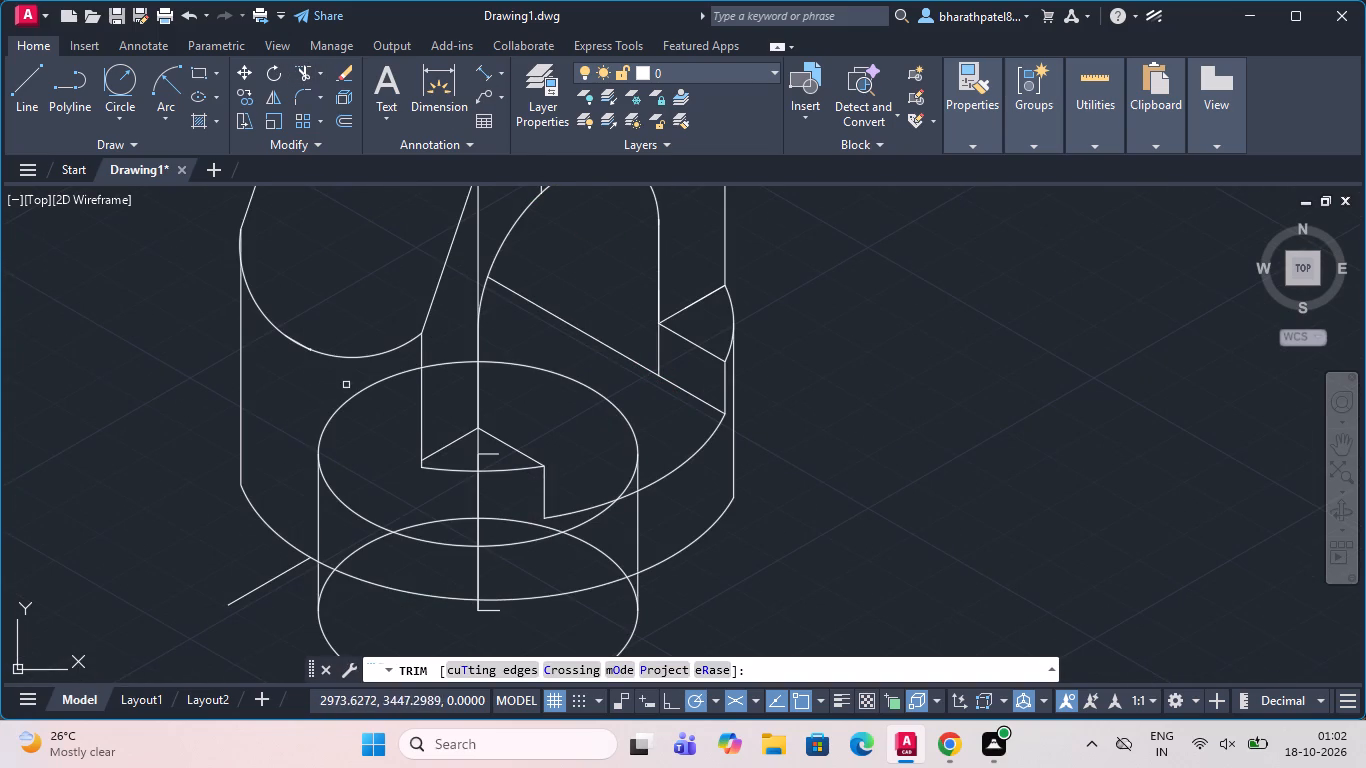
scroll(325, 435, down, 1)
scroll(309, 589, up, 2)
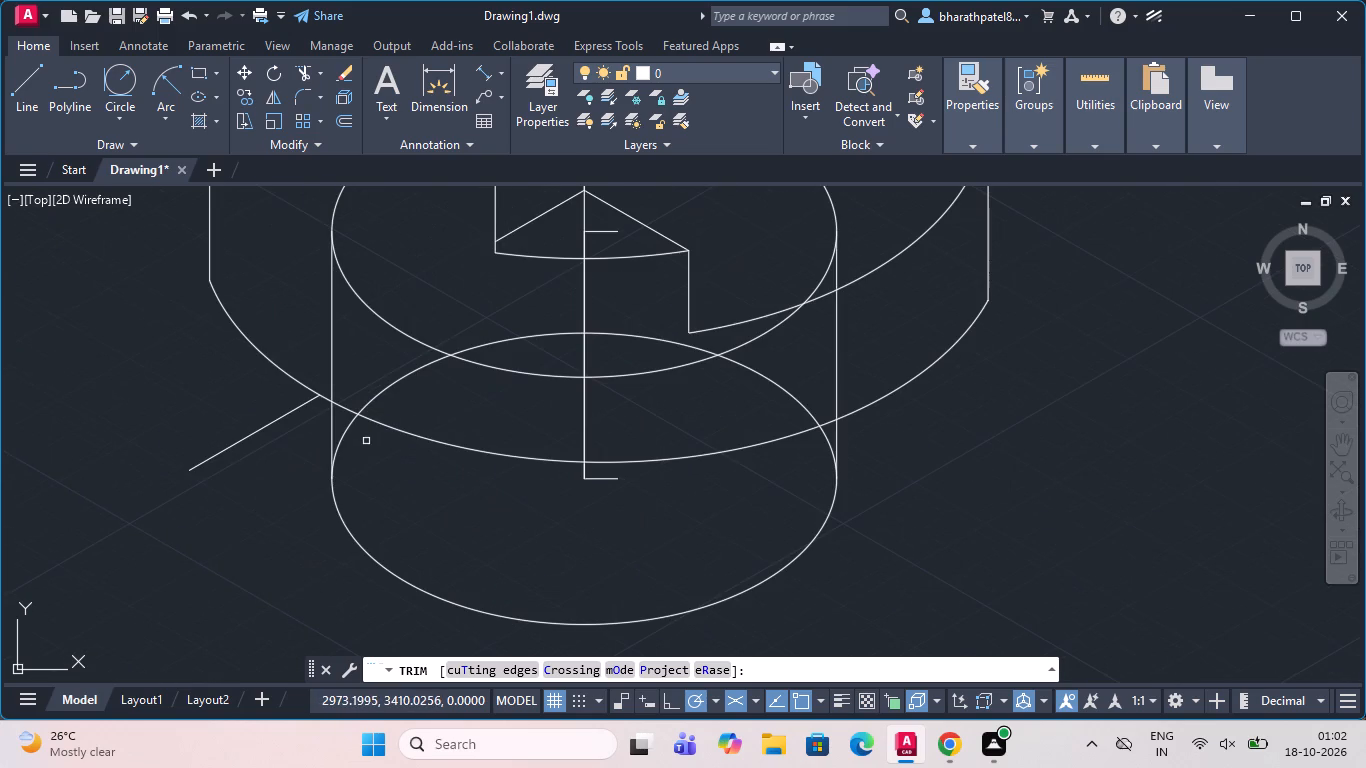
click(349, 424)
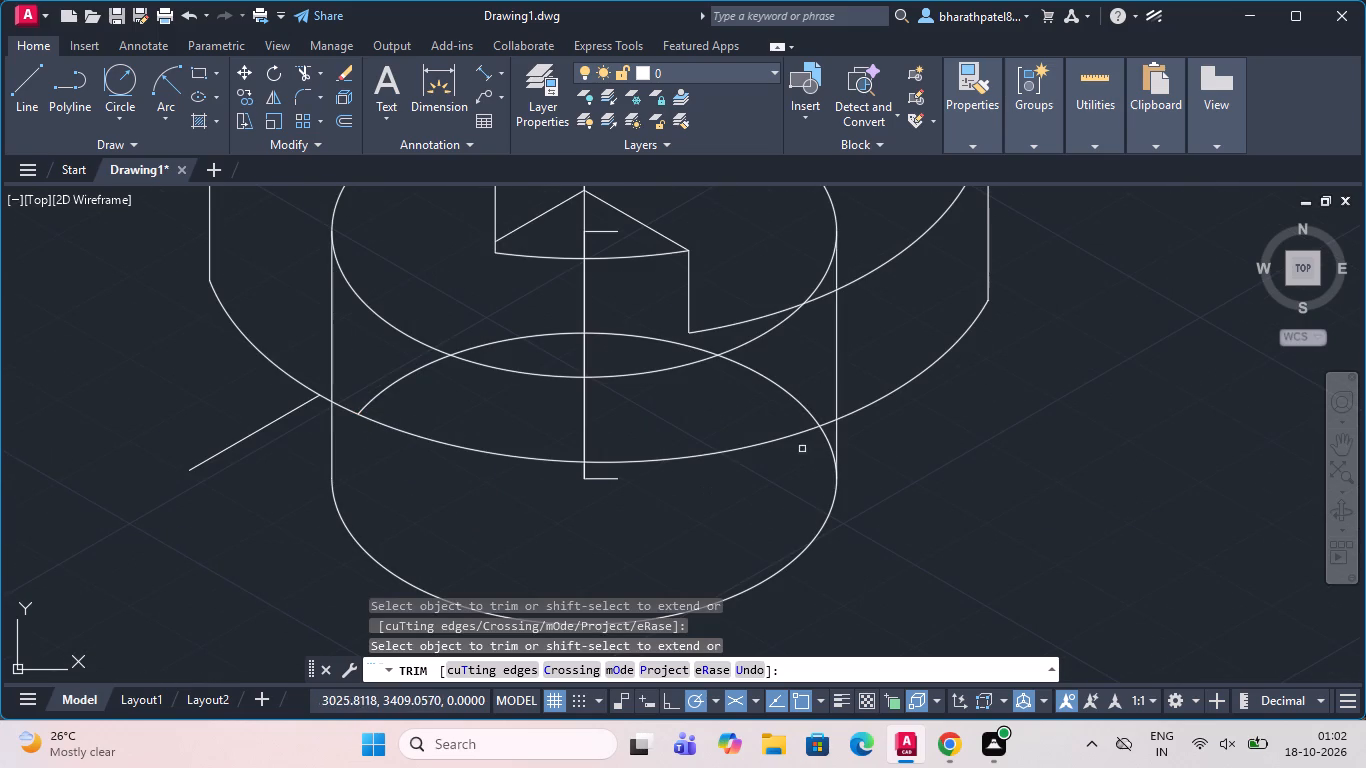
click(825, 439)
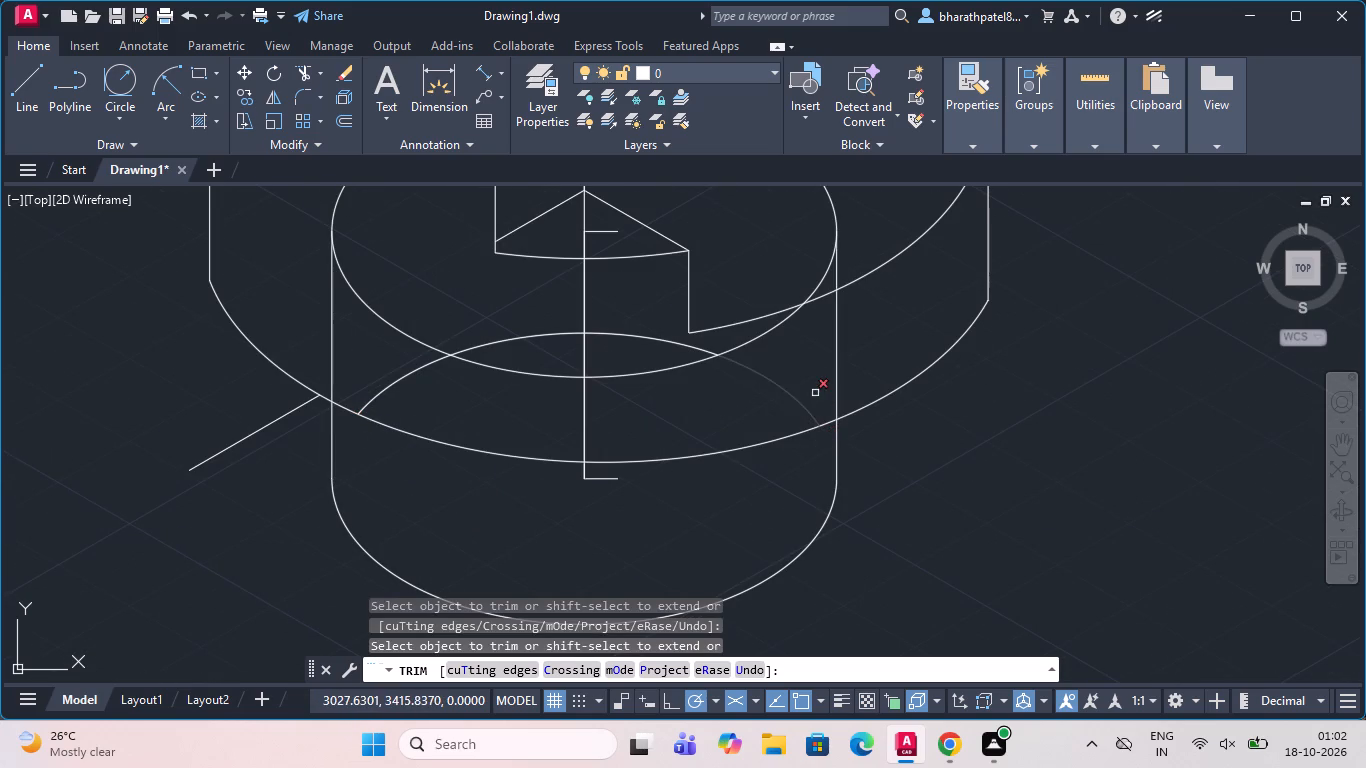
drag(908, 345, 682, 438)
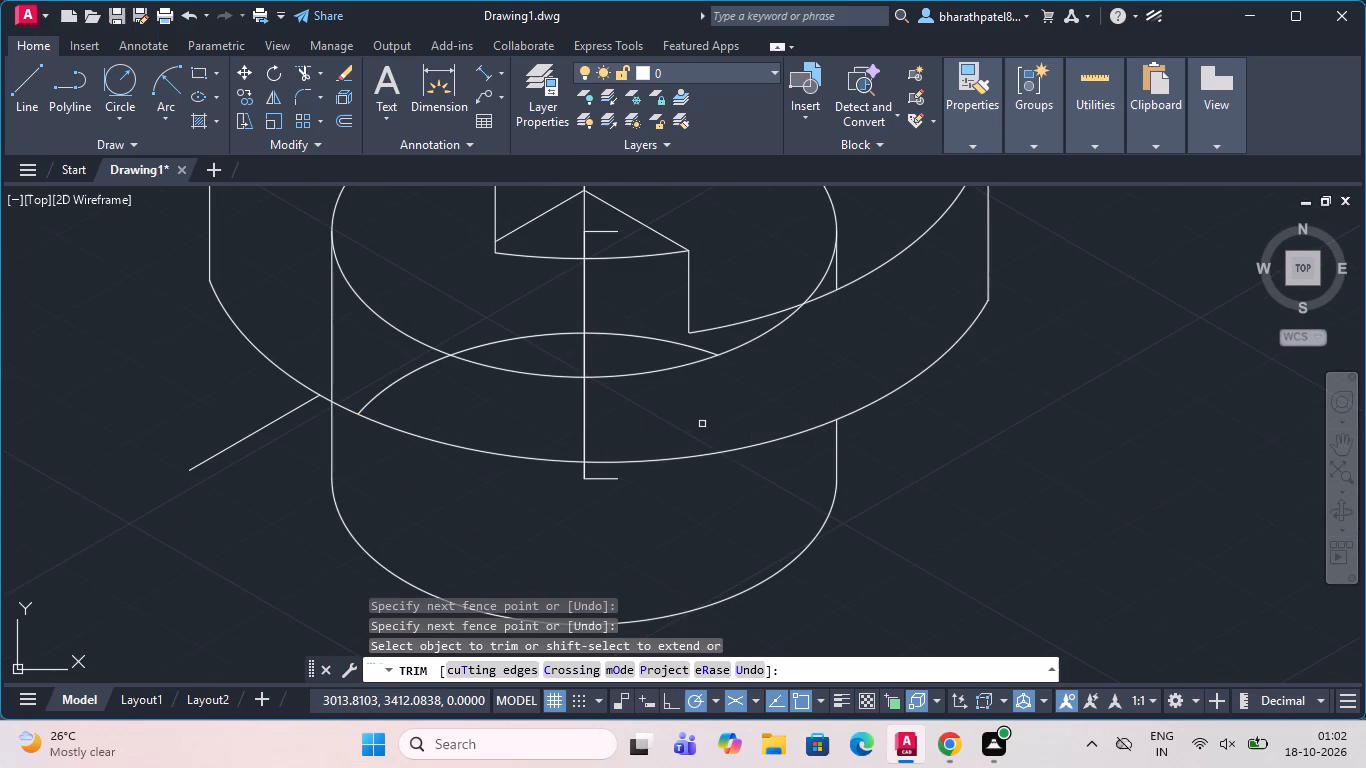
scroll(702, 424, down, 2)
scroll(600, 403, up, 2)
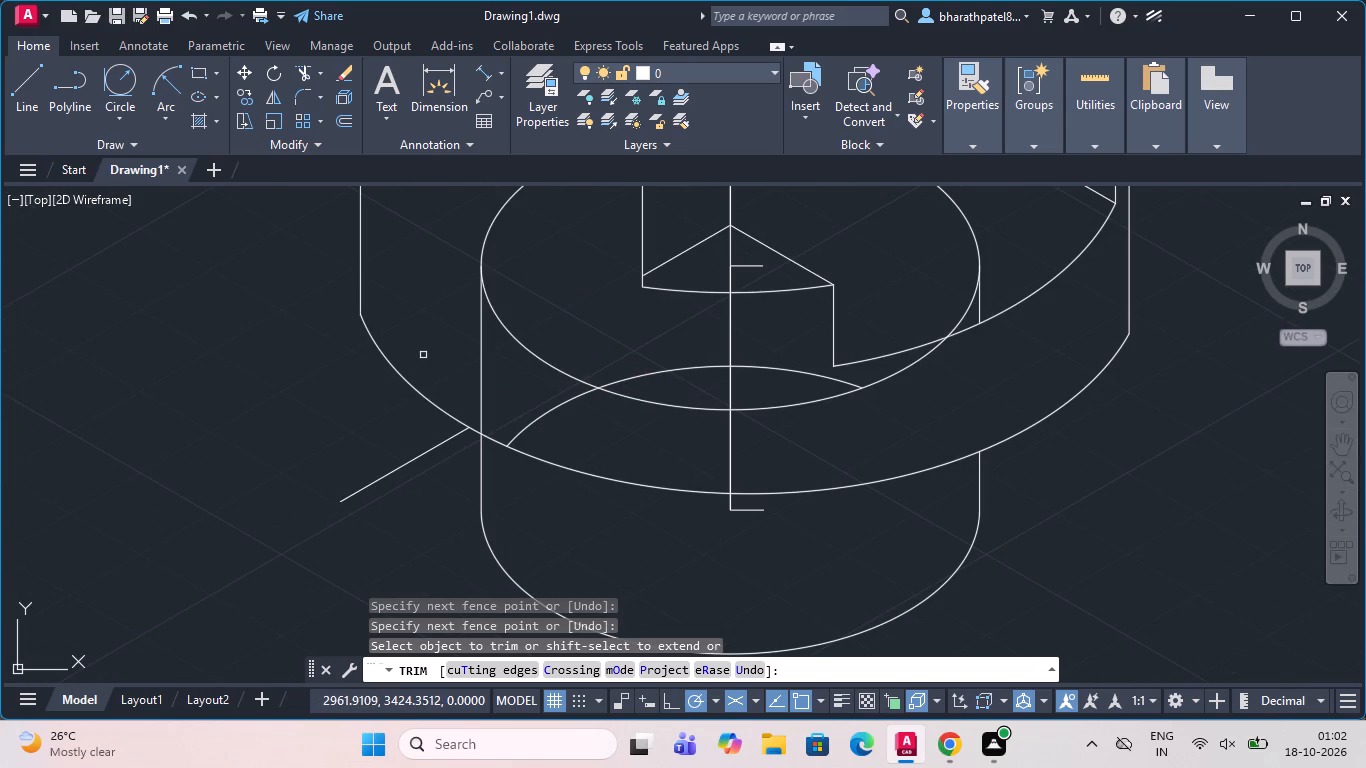
drag(434, 358, 573, 465)
click(660, 369)
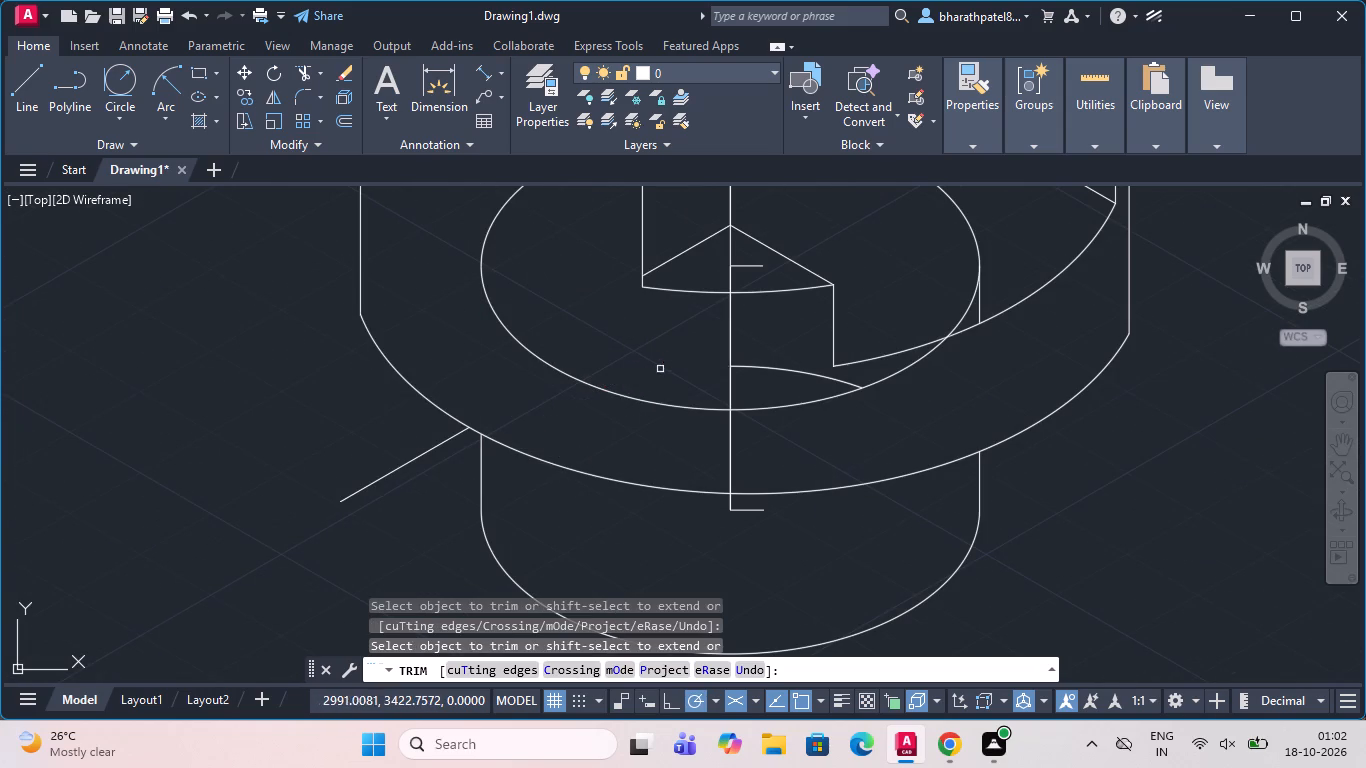
click(771, 367)
scroll(772, 372, down, 2)
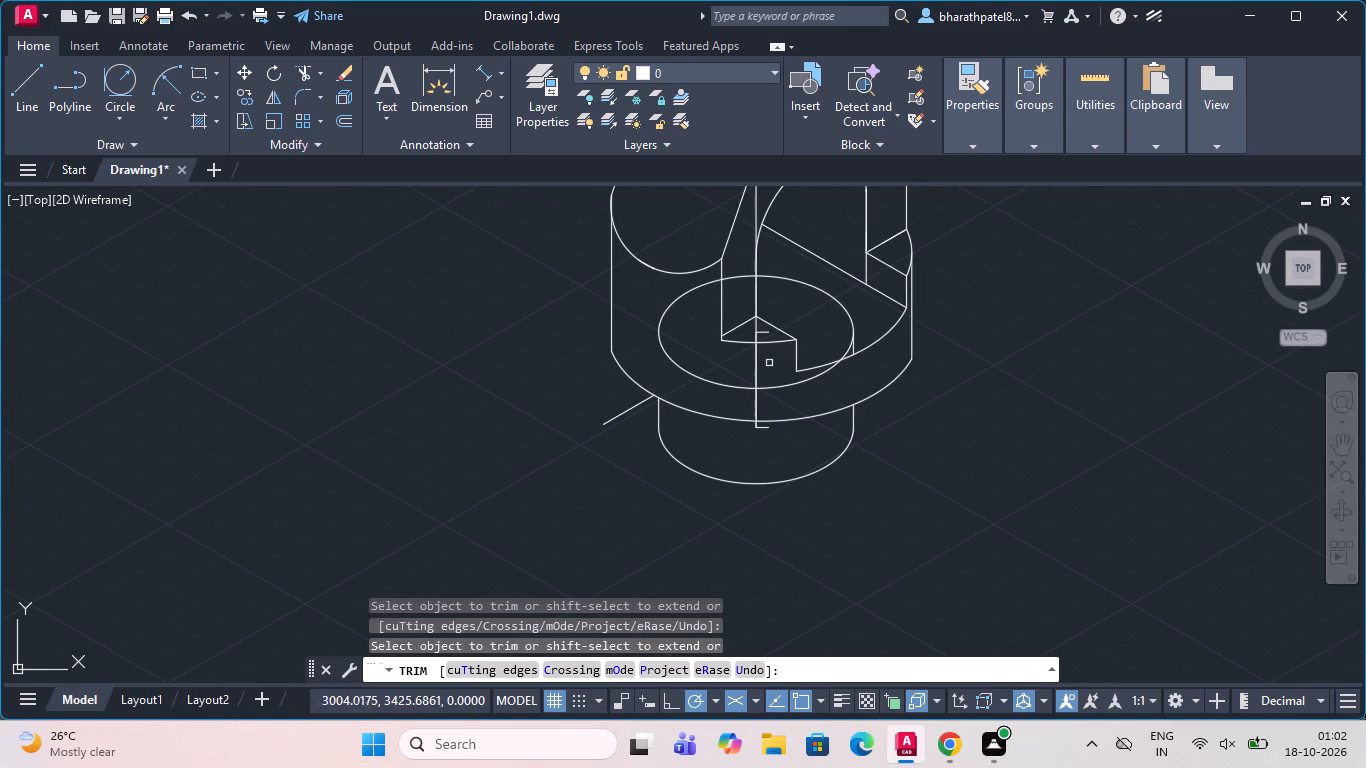
key(Escape)
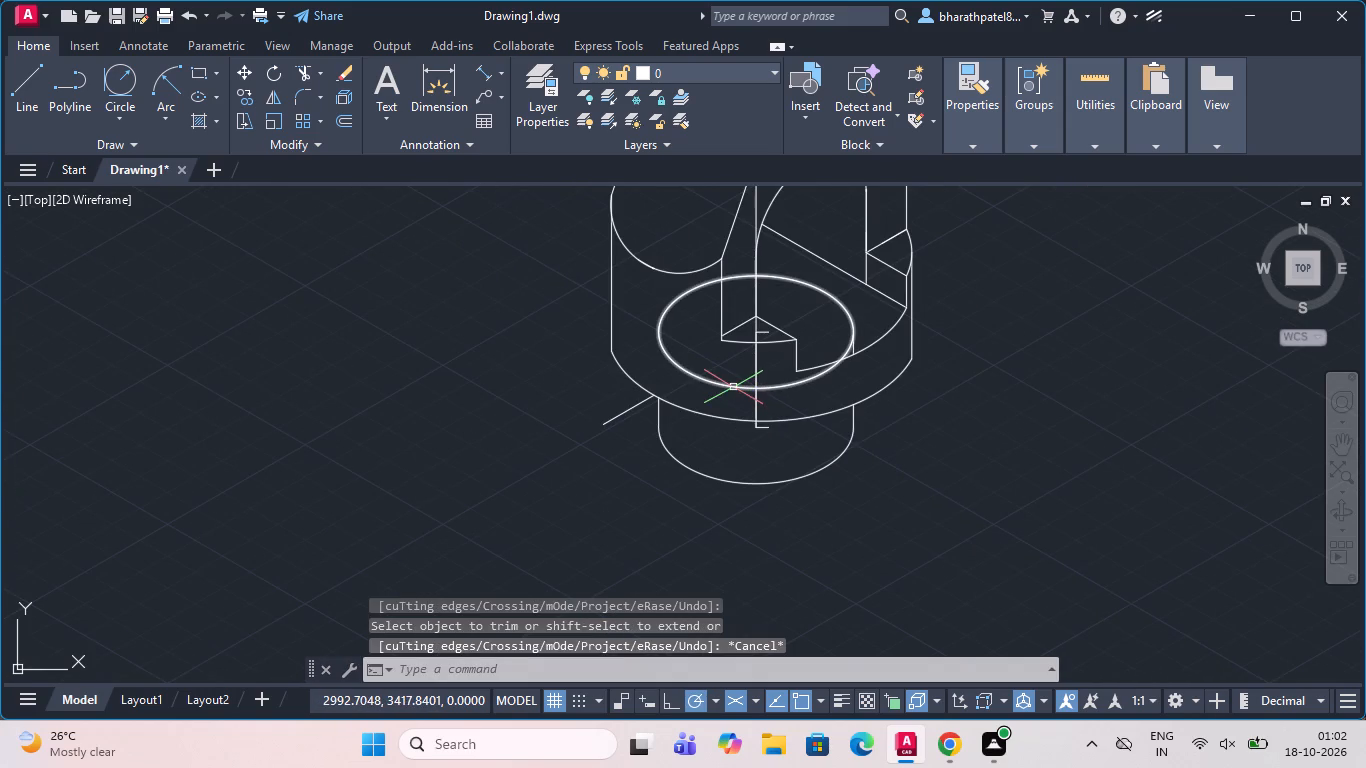
Delete the upper isocircle and the short vertical stub left above the front step's curved edge.
click(733, 387)
key(Delete)
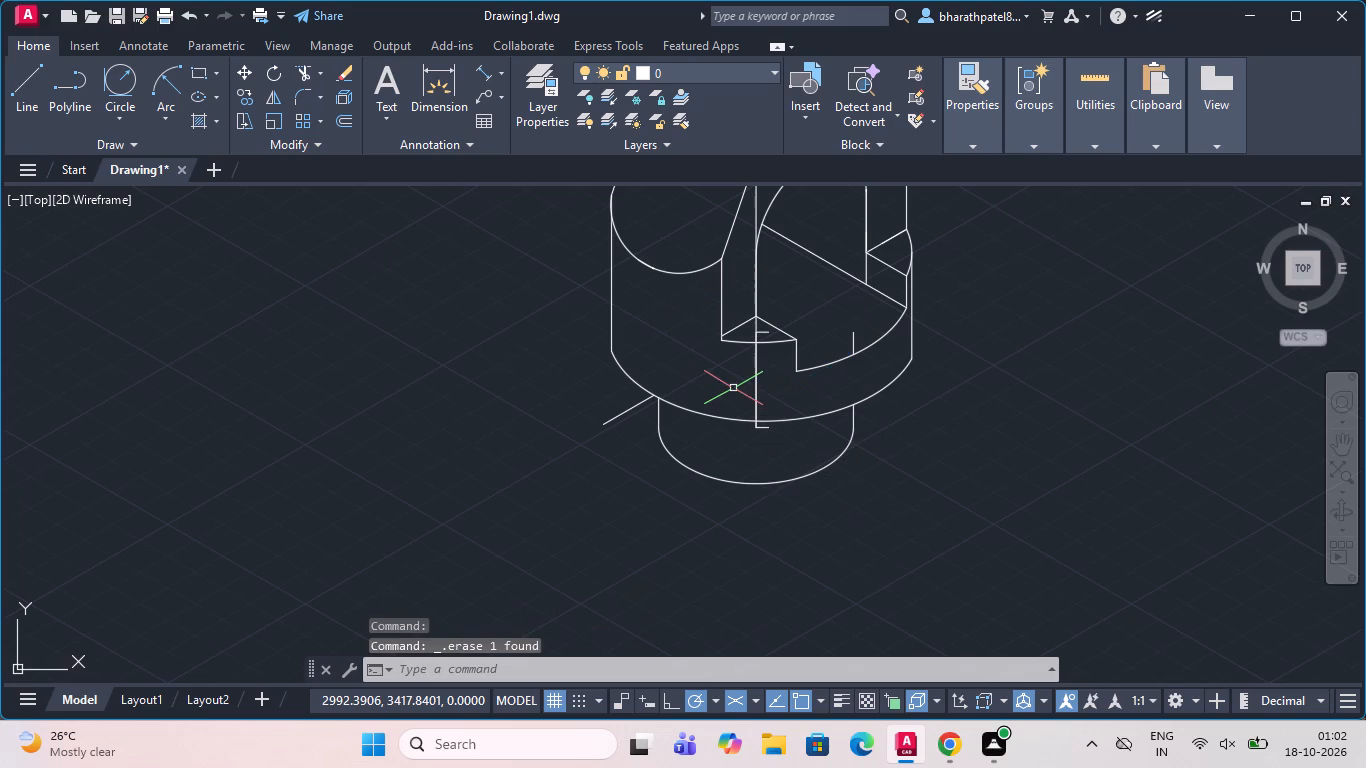
scroll(734, 390, down, 2)
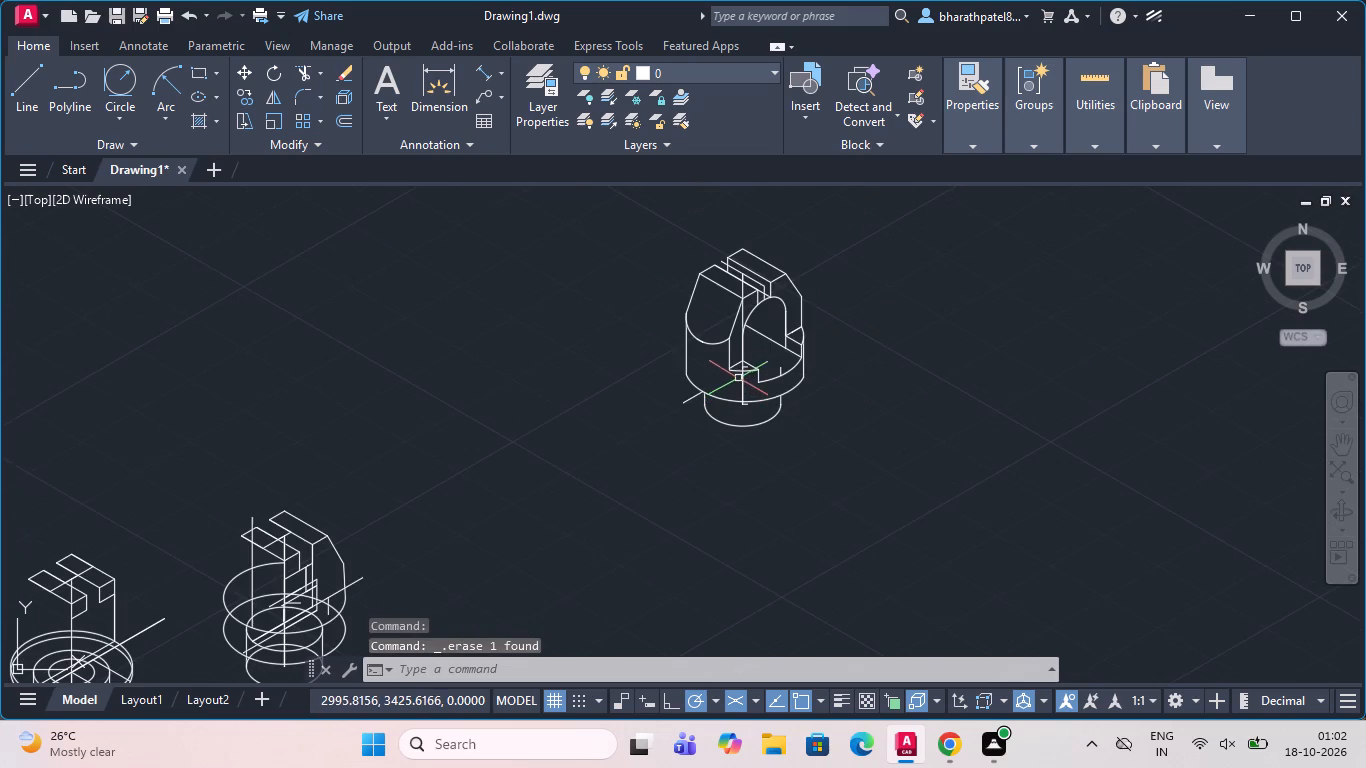
scroll(738, 378, up, 4)
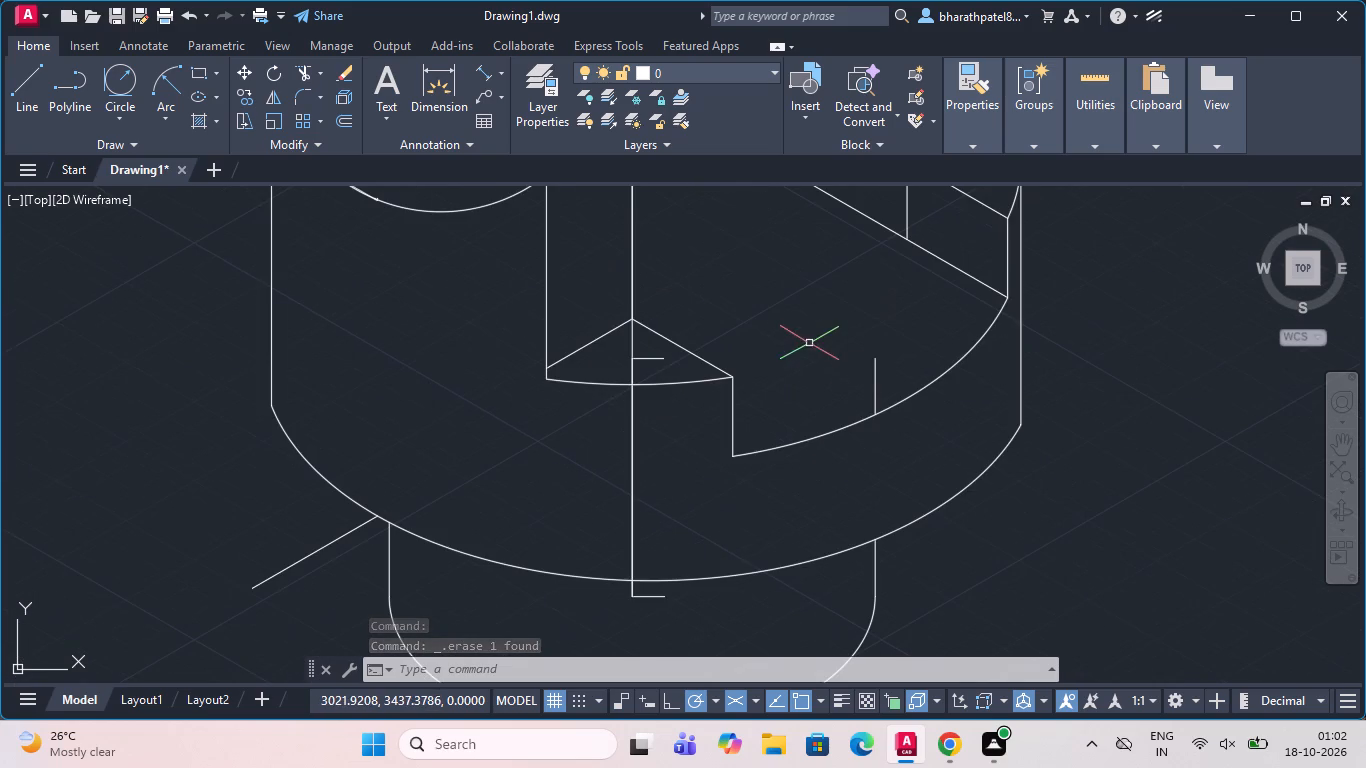
click(873, 376)
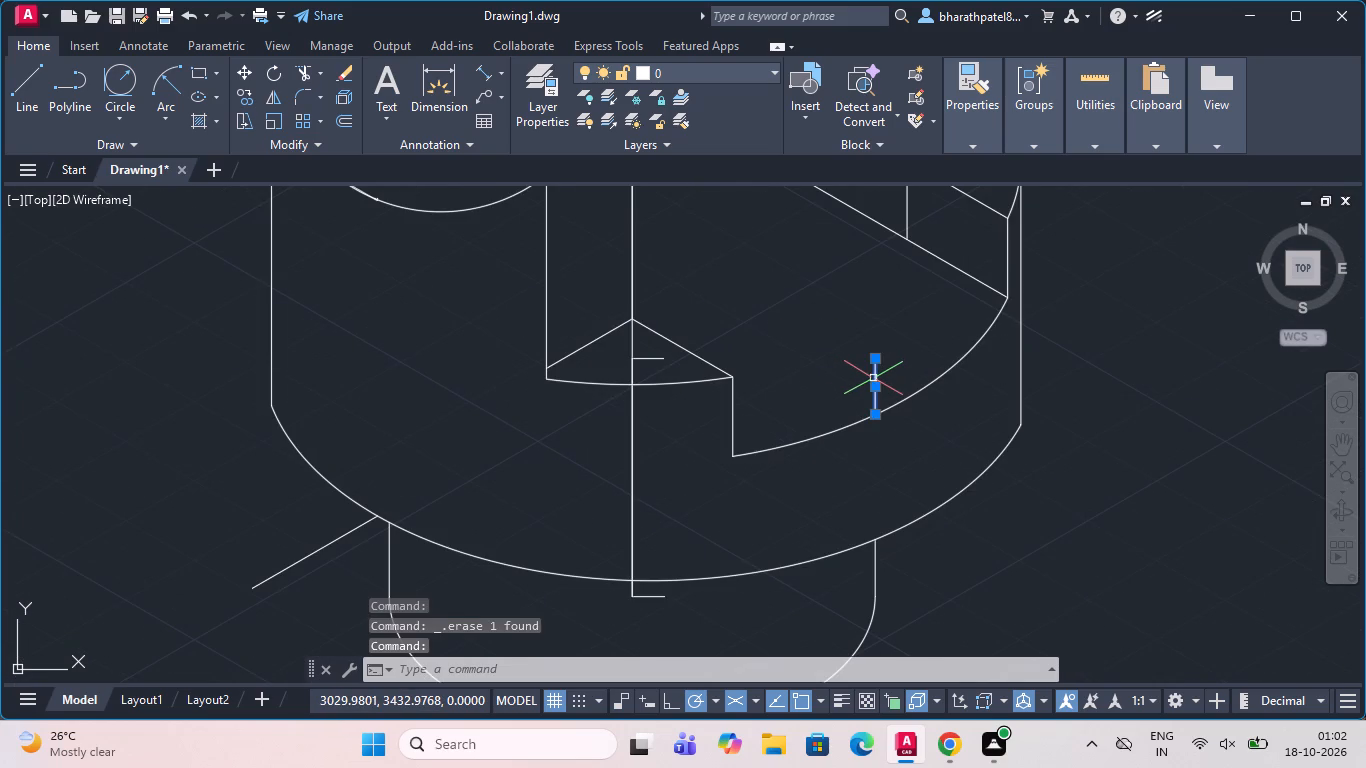
key(Delete)
Inspect the whole isometric part with the trimmed boss below its base.
scroll(852, 388, down, 4)
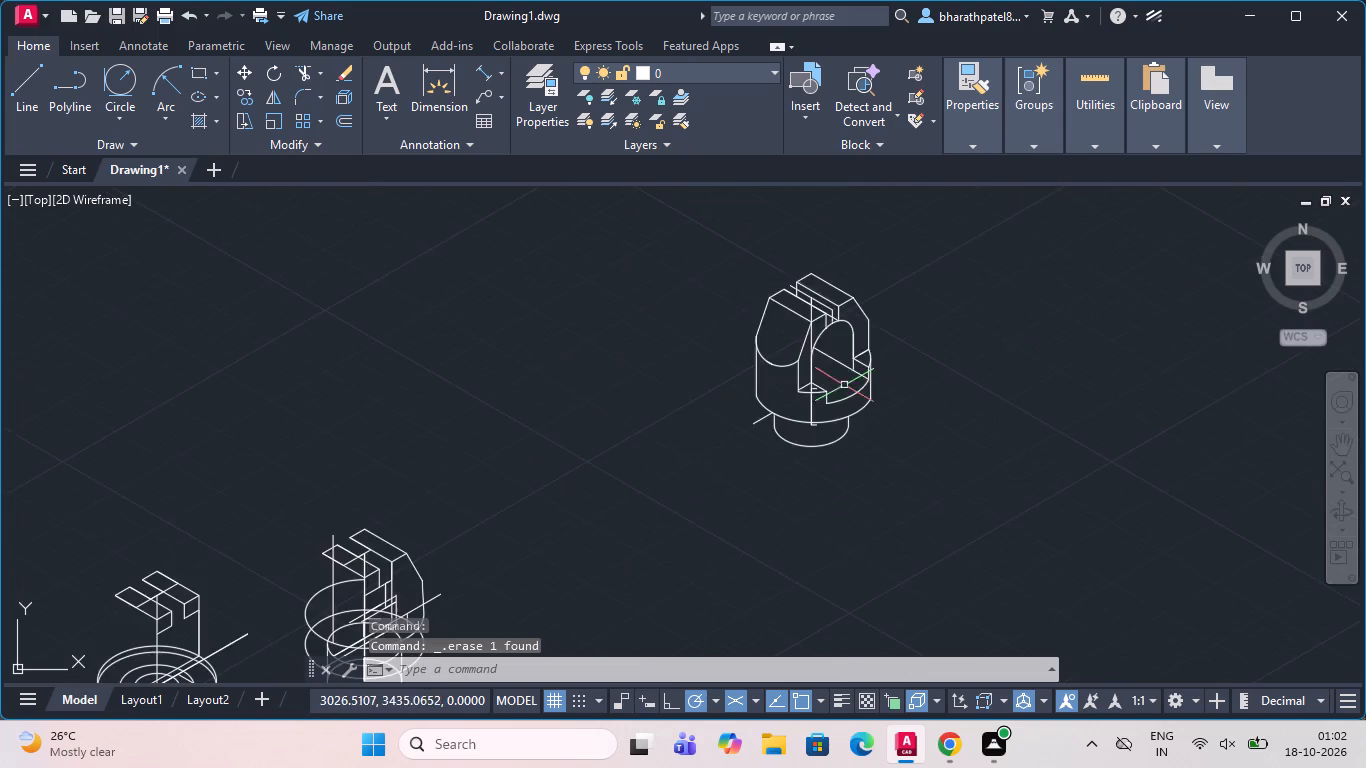
scroll(852, 334, up, 3)
scroll(851, 334, down, 1)
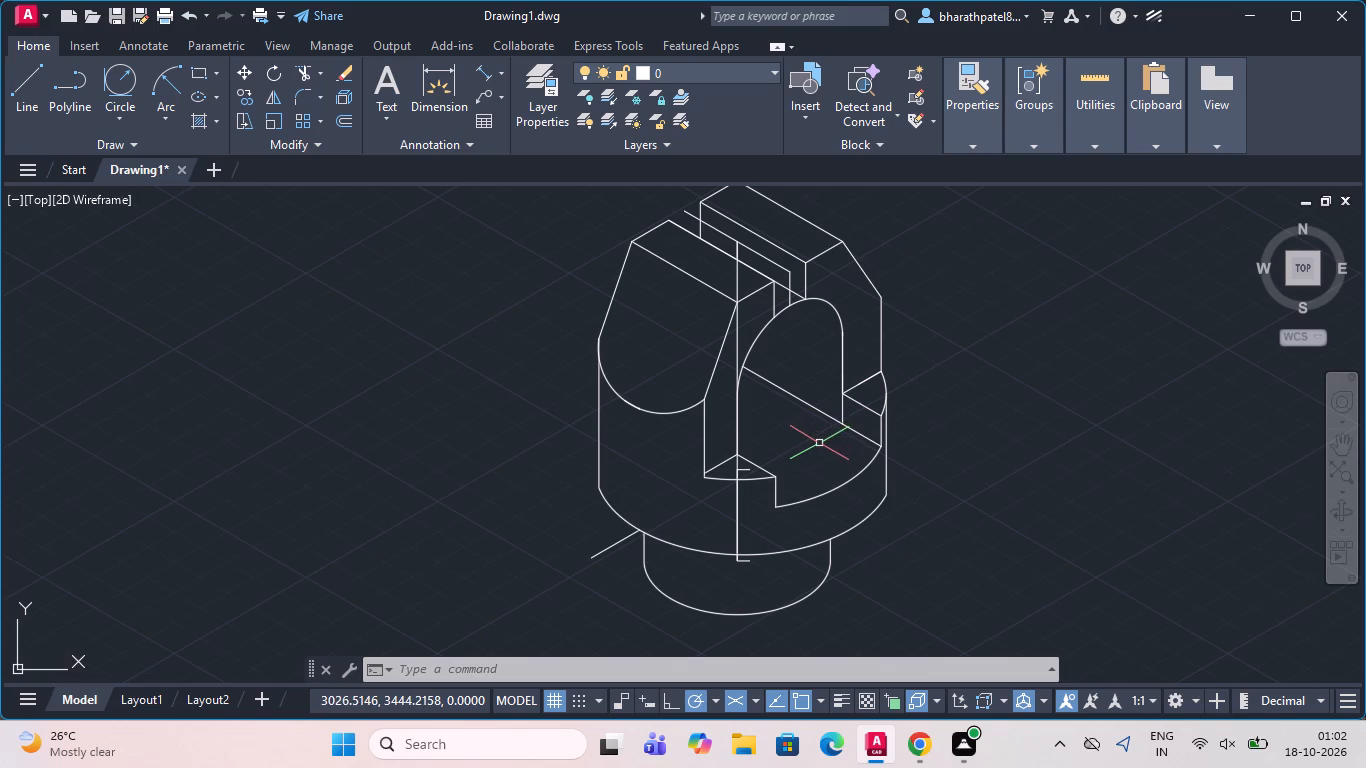
scroll(805, 439, down, 2)
scroll(824, 483, up, 2)
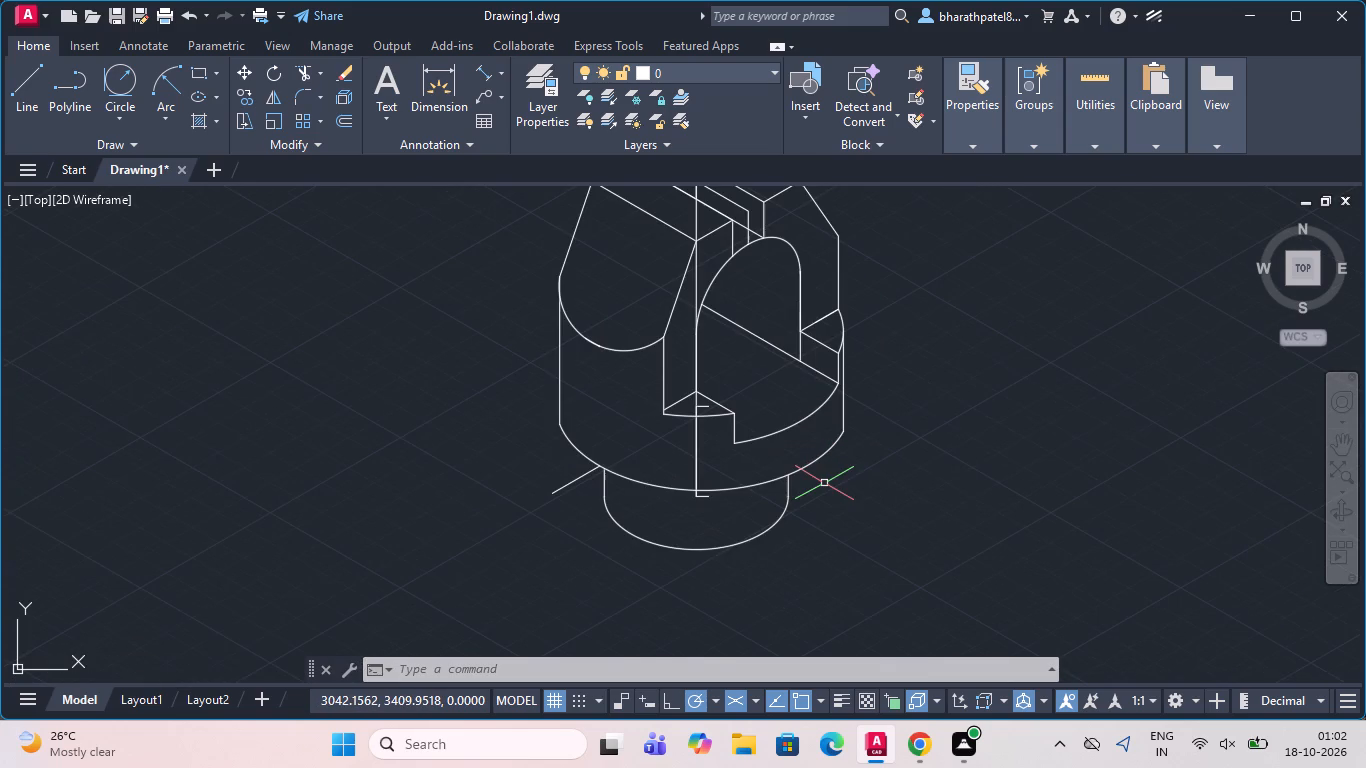
scroll(825, 491, down, 1)
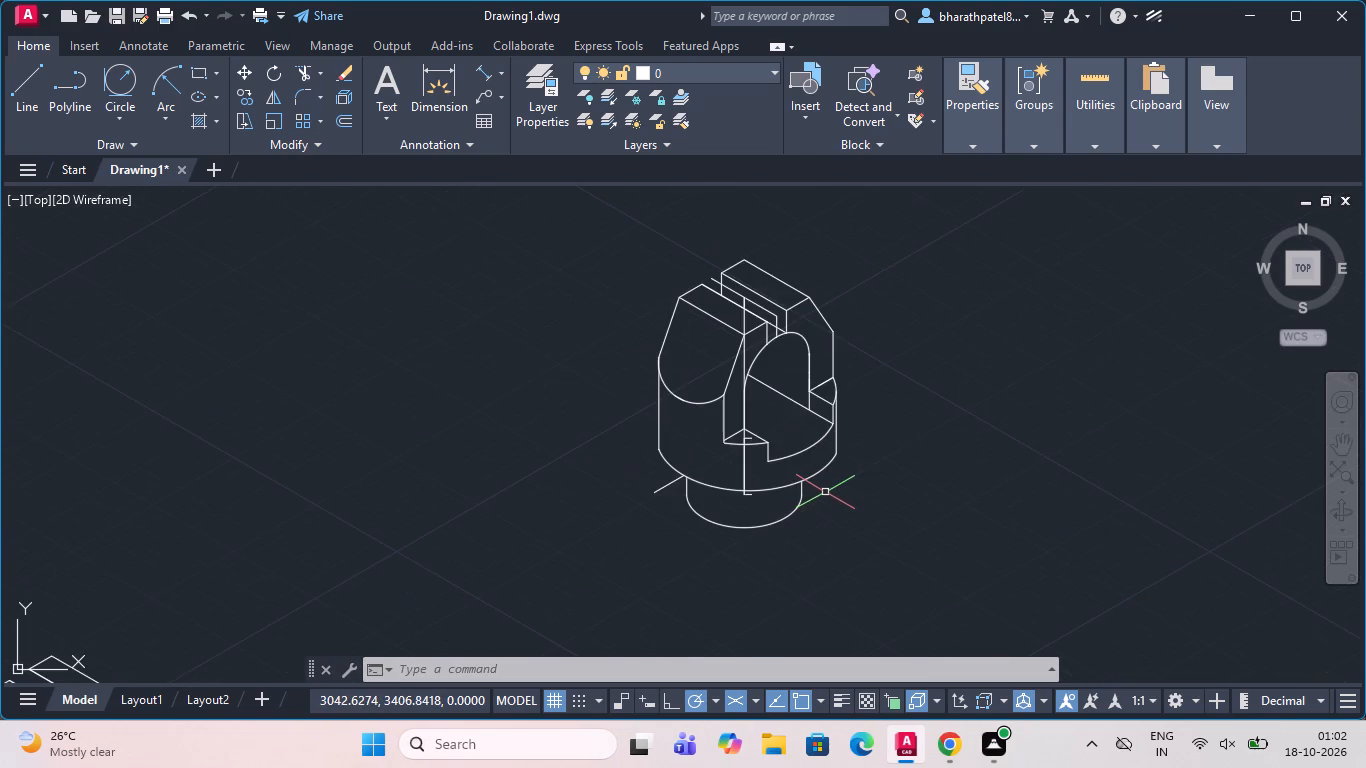
scroll(800, 397, up, 2)
scroll(800, 397, down, 2)
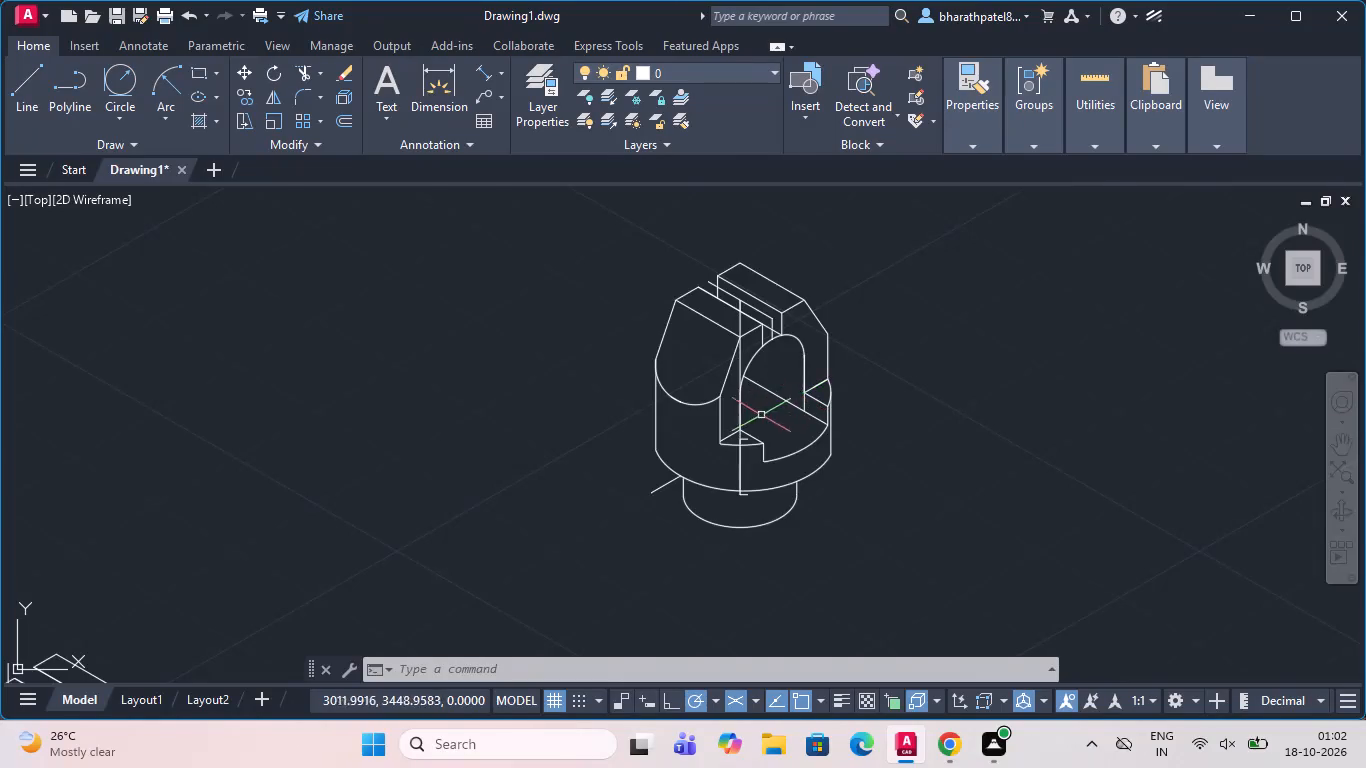
Delete the two vertical construction lines through the part's centre and the short horizontal tick at their lower end.
scroll(749, 425, down, 2)
scroll(824, 386, up, 3)
scroll(824, 385, down, 2)
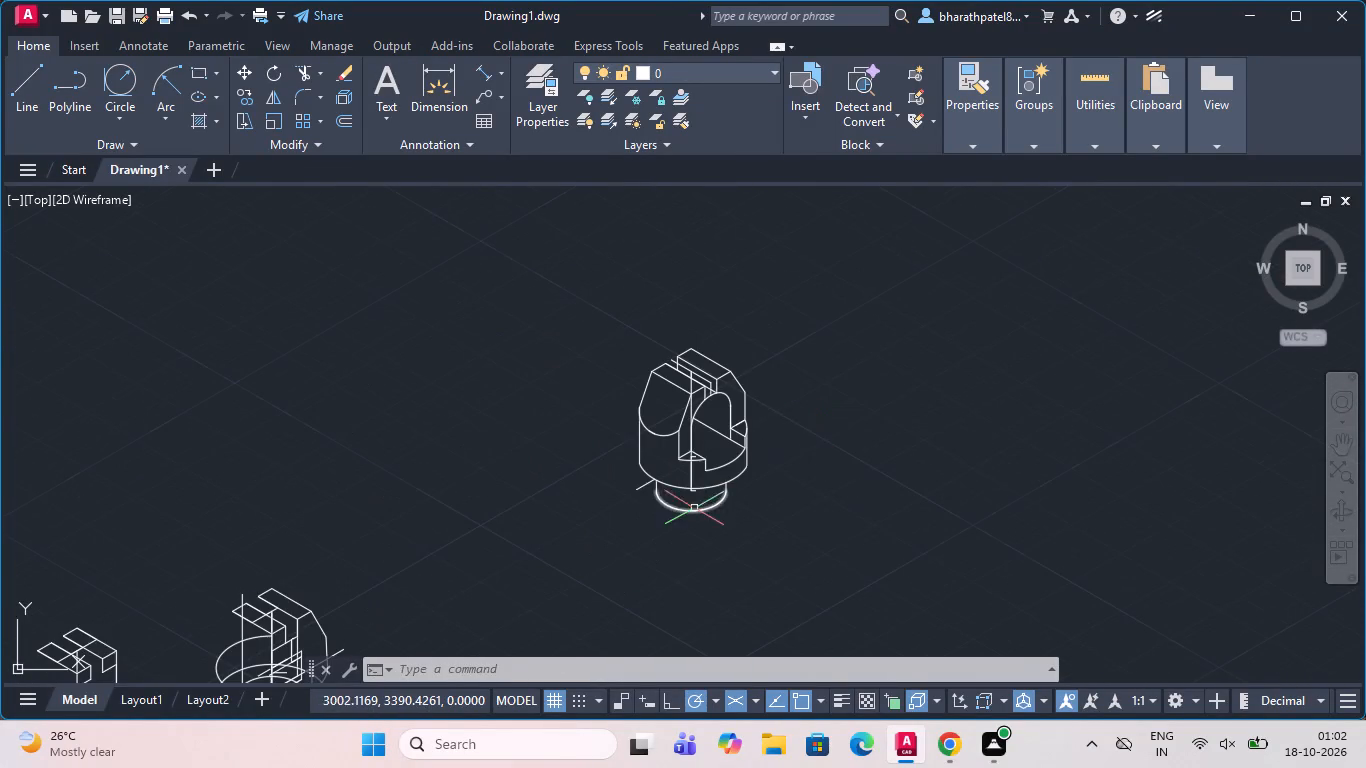
scroll(694, 508, up, 2)
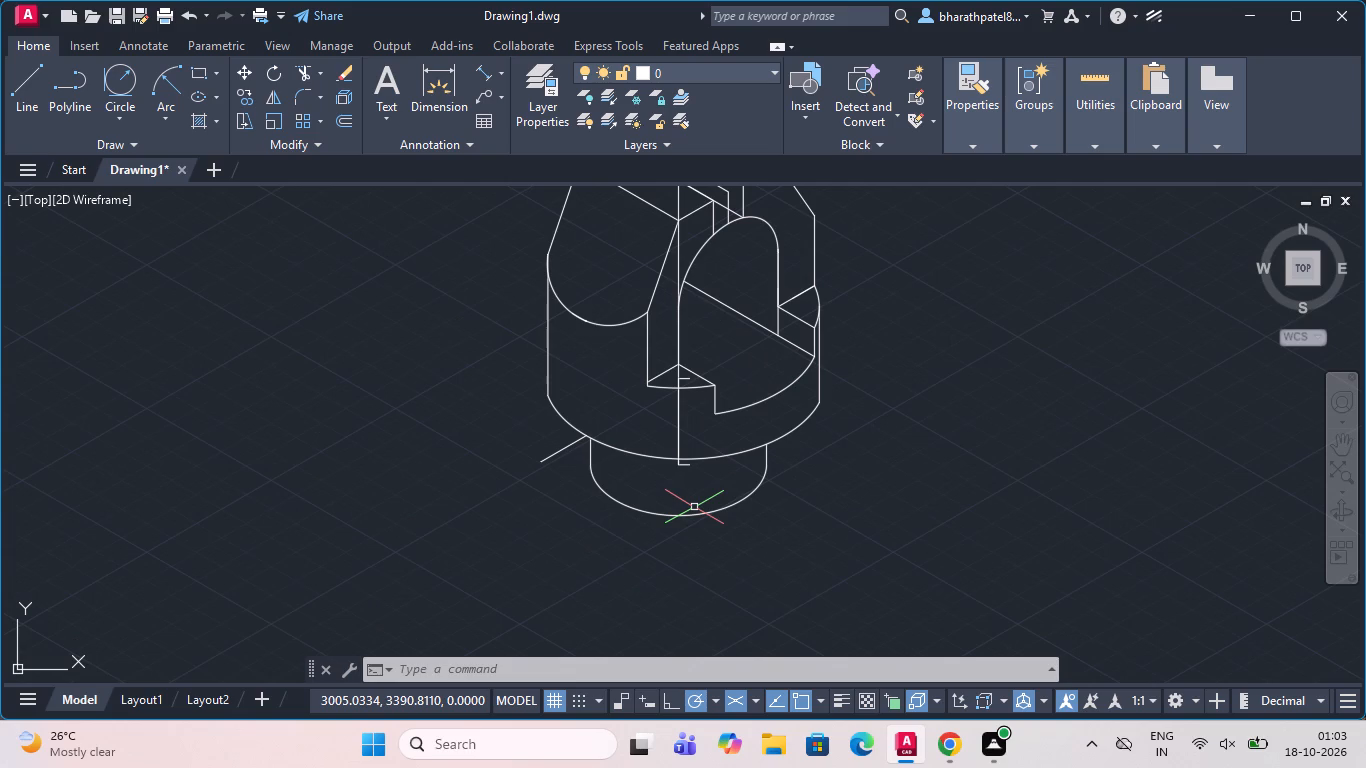
scroll(695, 506, up, 1)
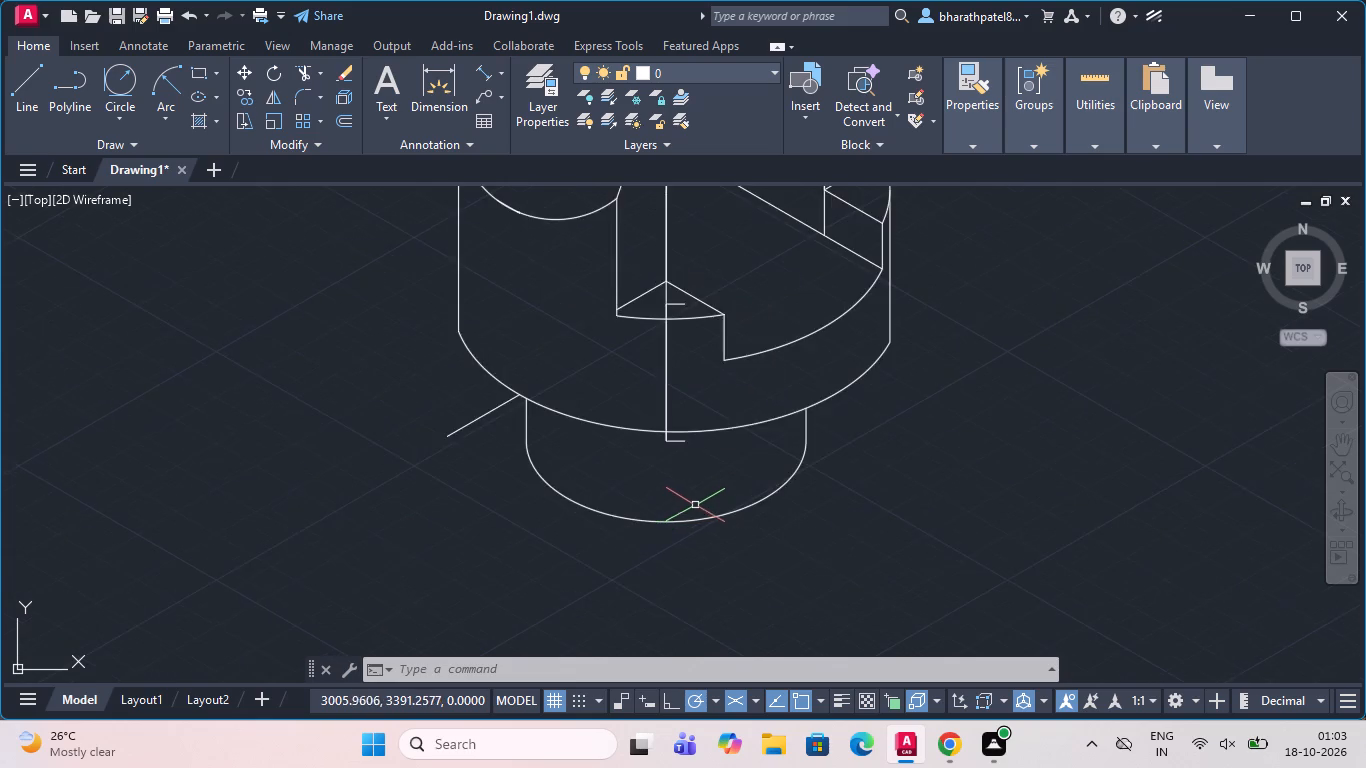
scroll(694, 506, down, 2)
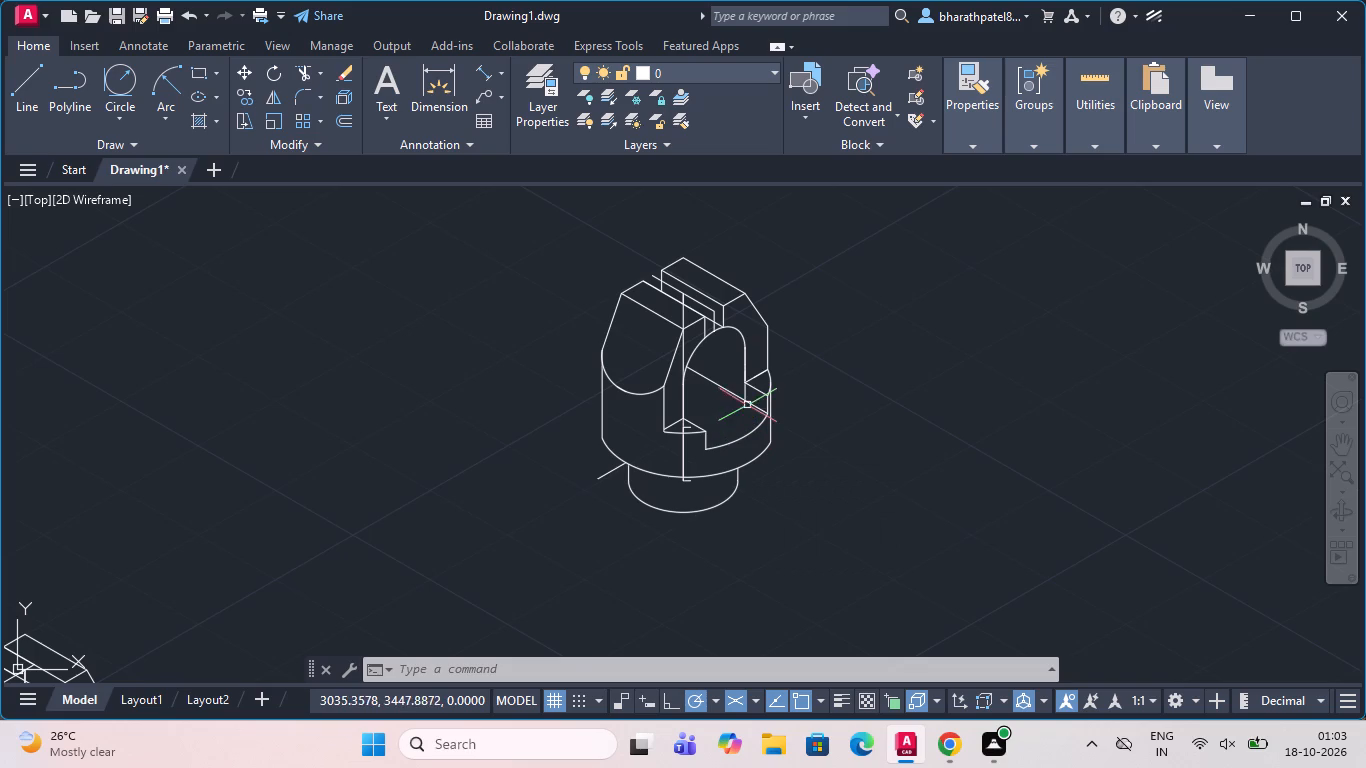
scroll(684, 460, up, 4)
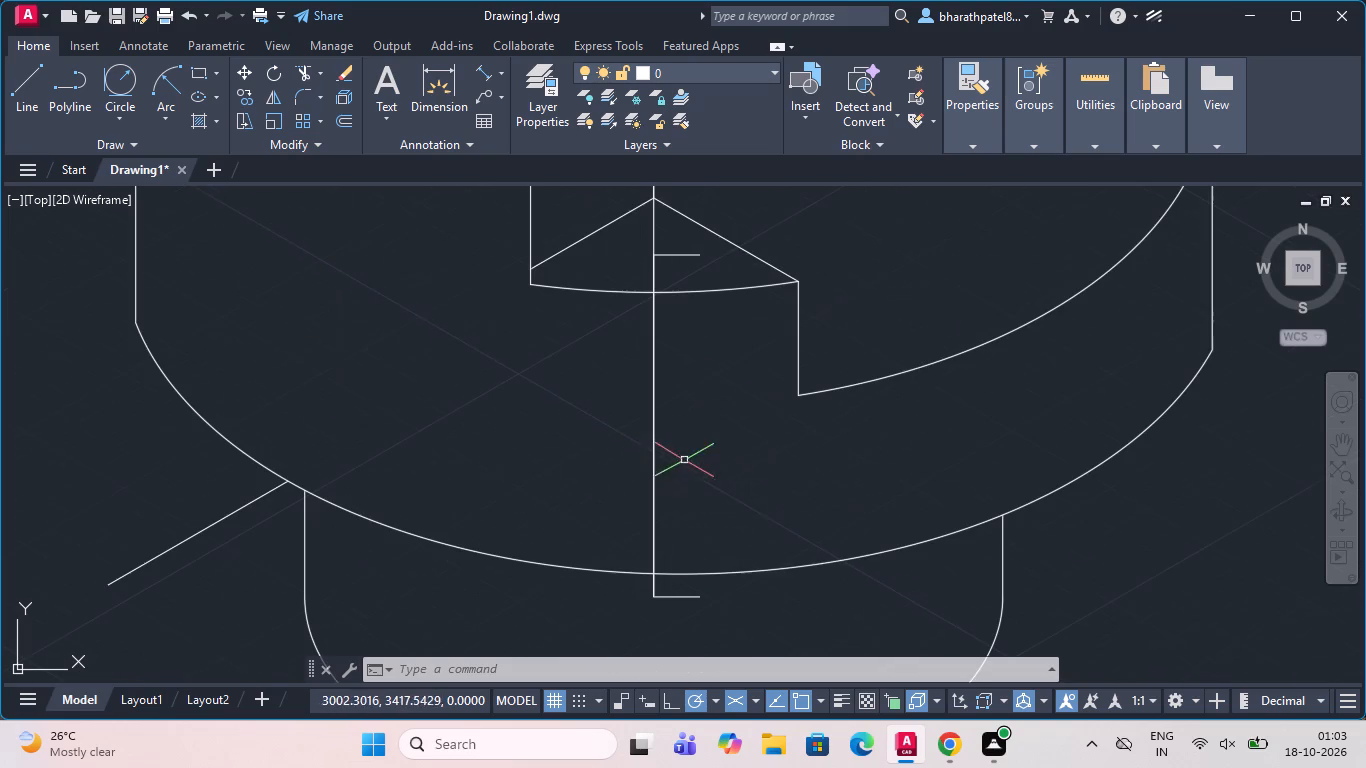
click(672, 598)
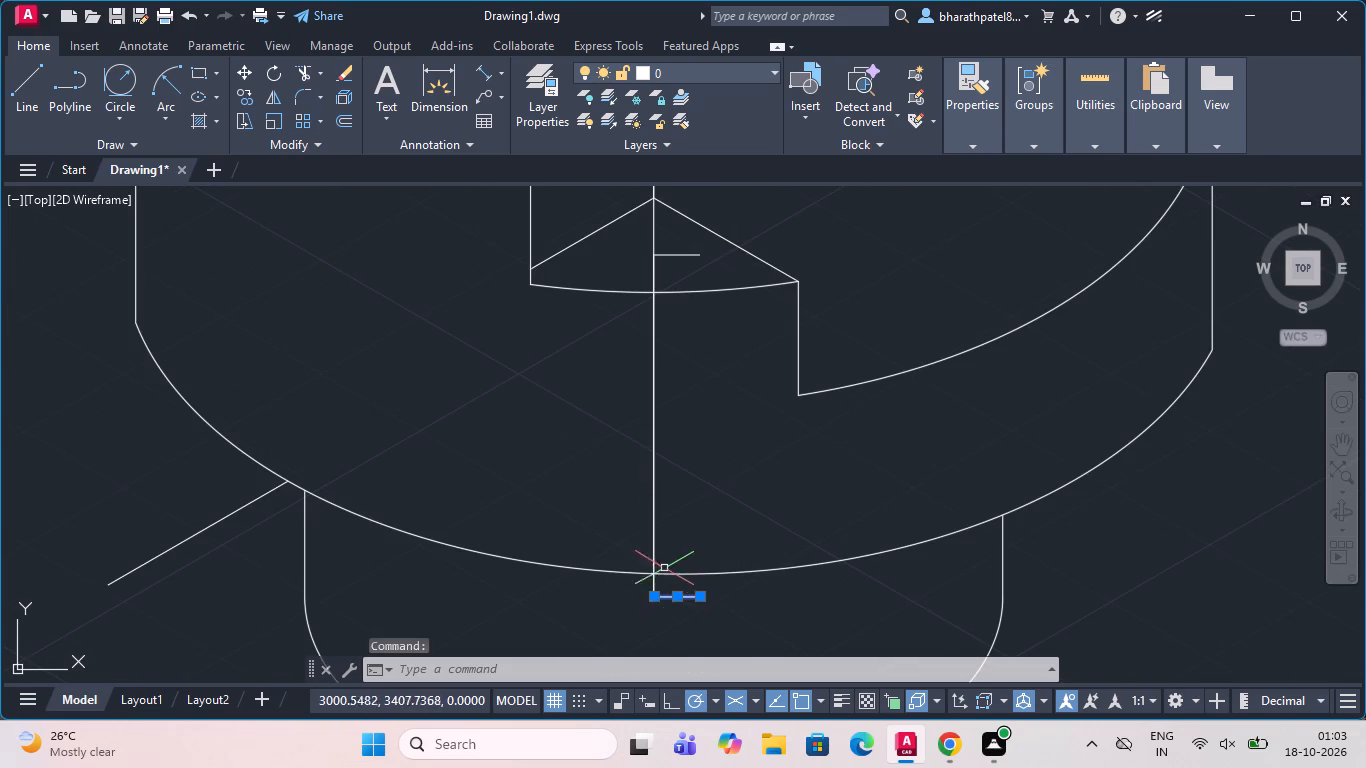
click(655, 525)
scroll(650, 518, down, 2)
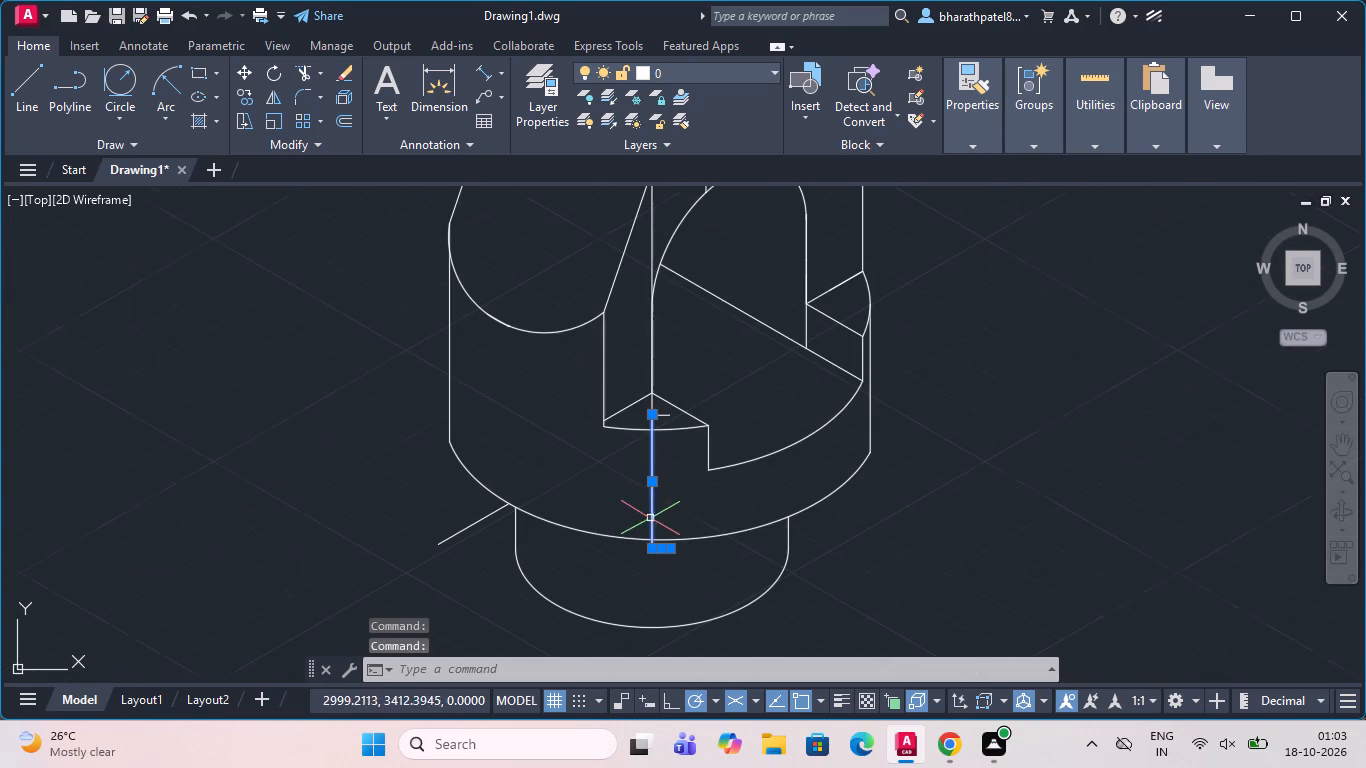
click(652, 233)
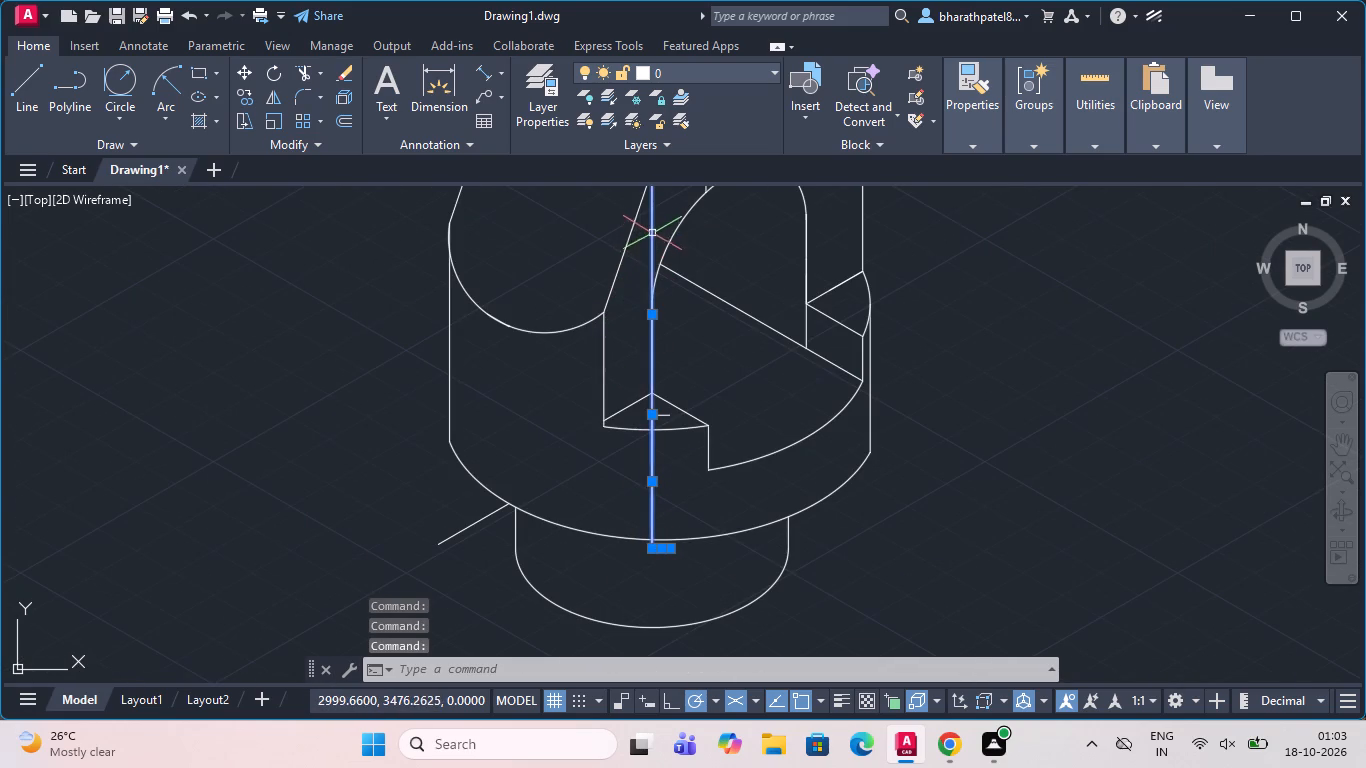
scroll(643, 313, down, 3)
key(Delete)
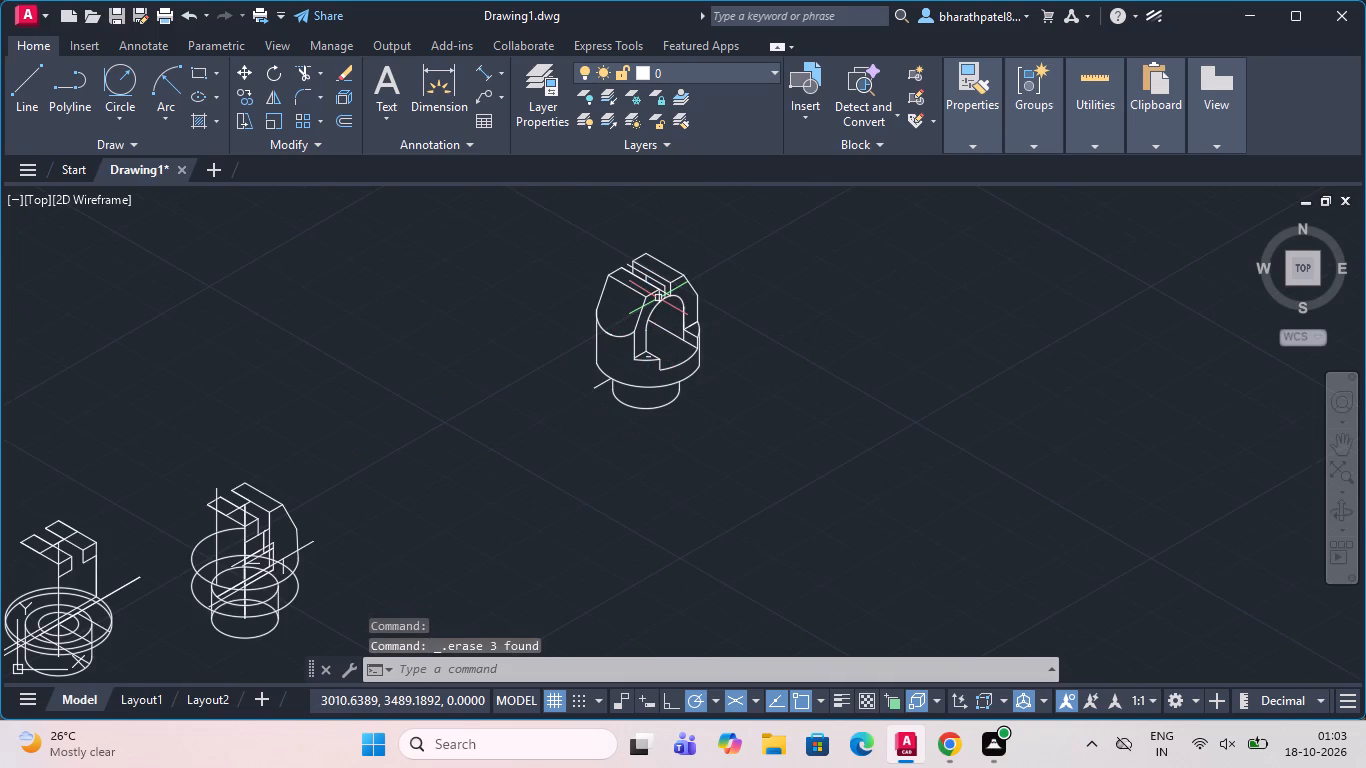
Delete the short horizontal tick left inside the triangular step face at the front notch.
scroll(661, 344, up, 4)
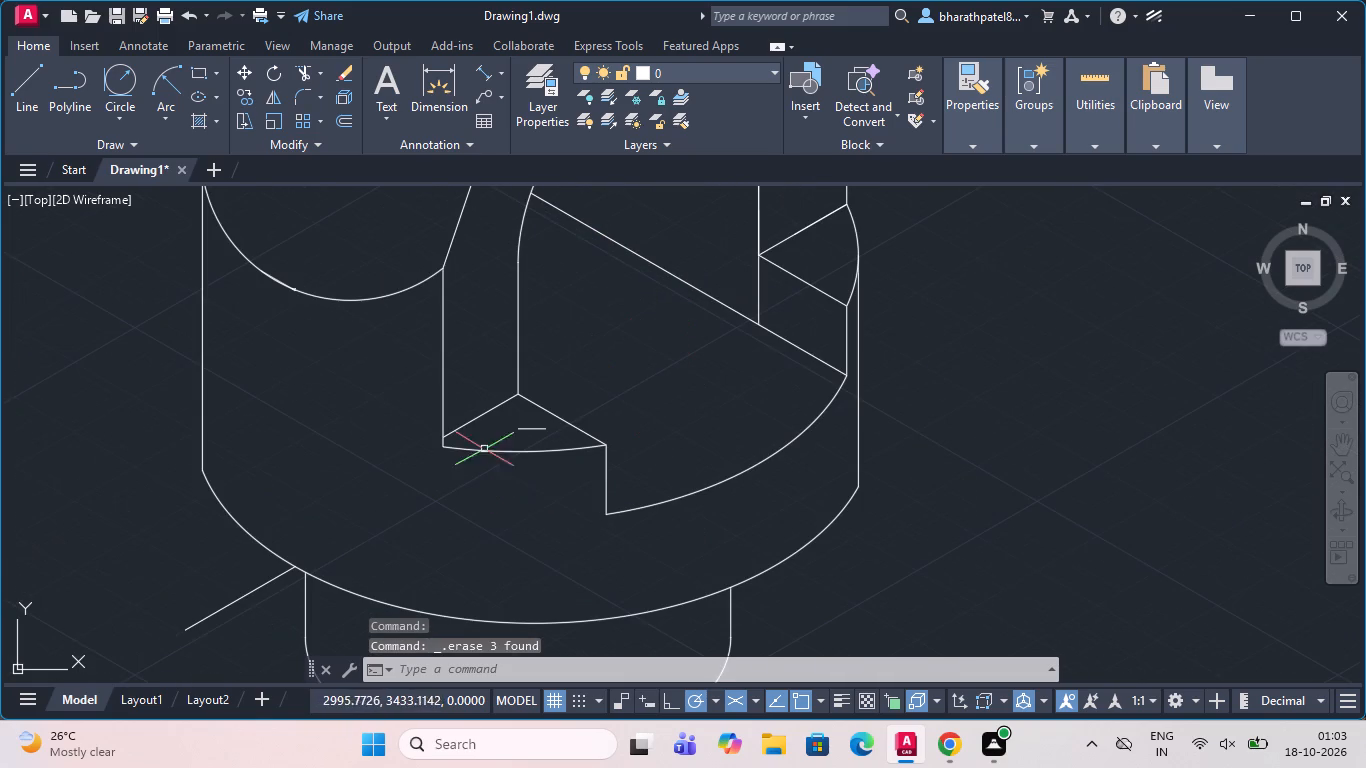
click(536, 427)
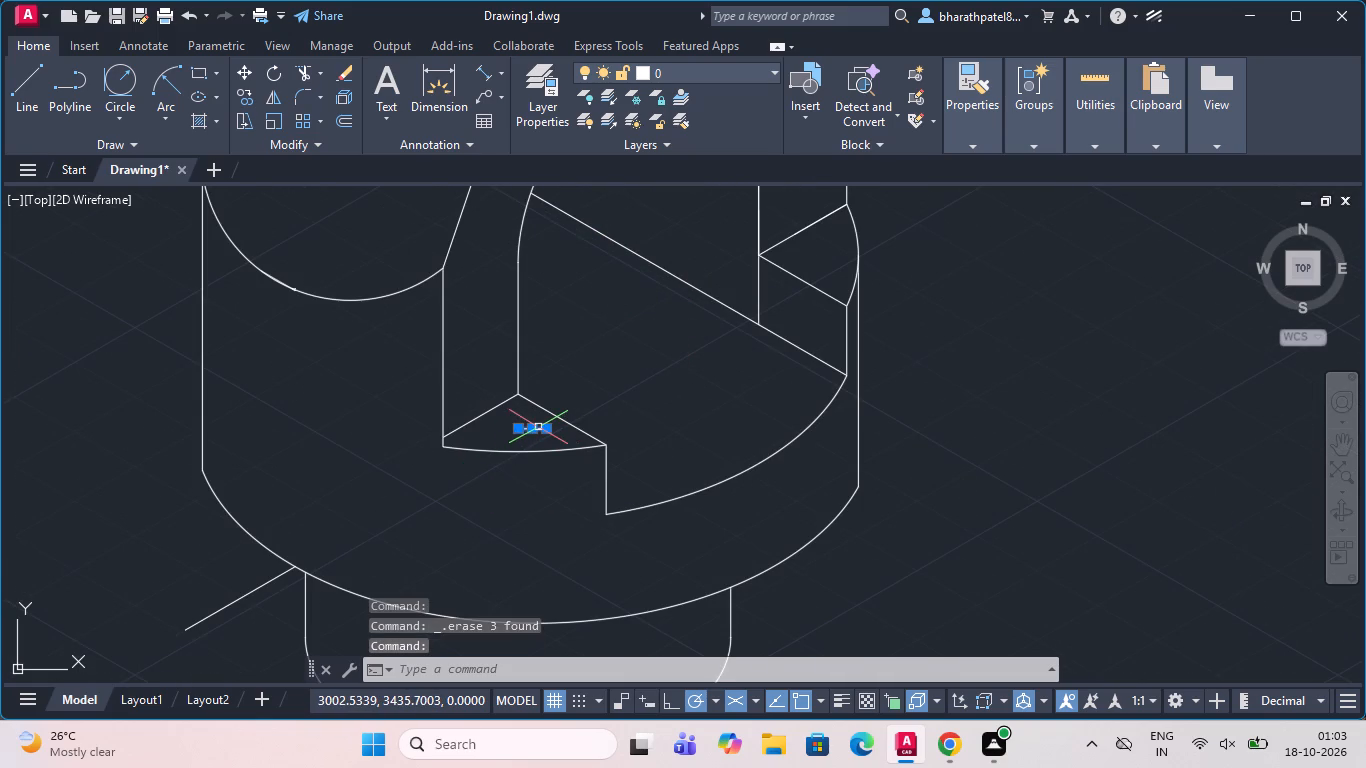
key(Delete)
Delete the inclined construction line extending outward from the base's lower left edge beside the boss.
scroll(538, 424, down, 2)
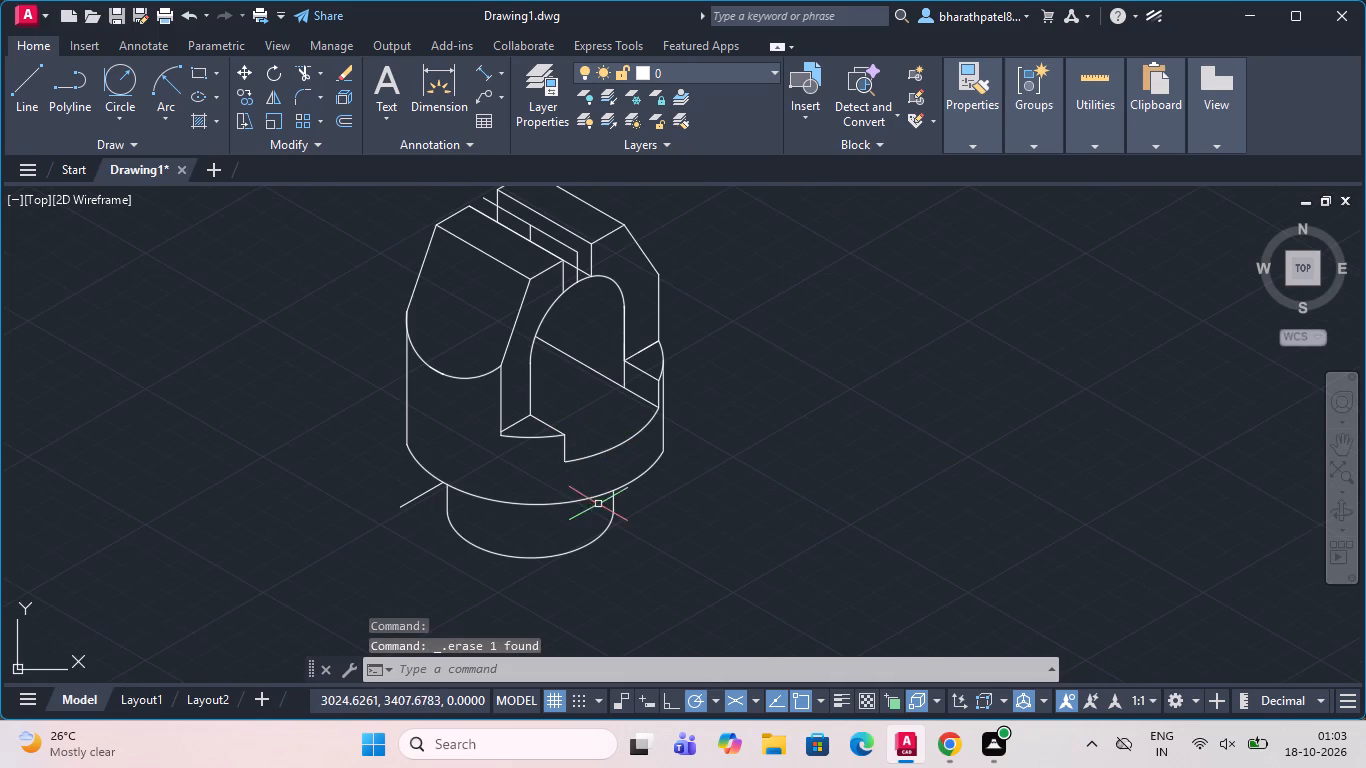
scroll(598, 491, down, 1)
scroll(598, 426, up, 2)
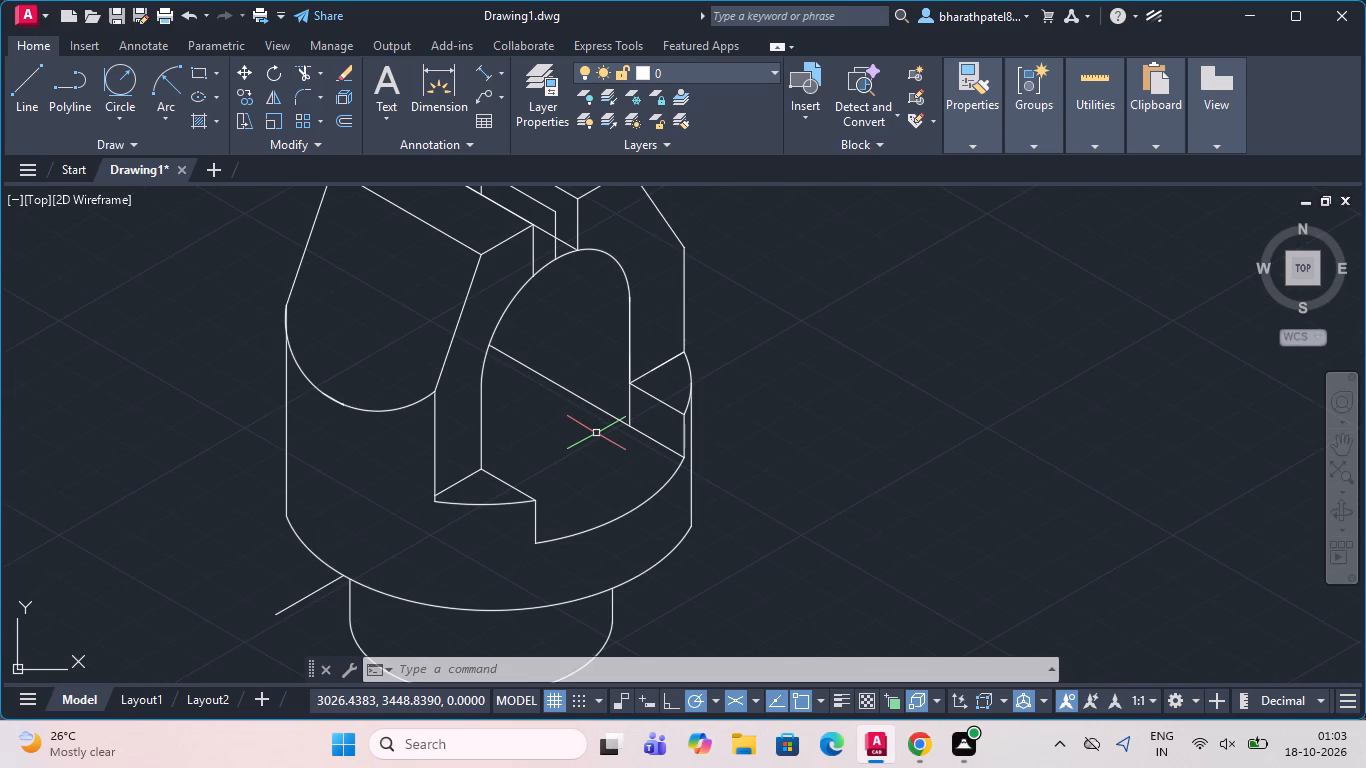
scroll(595, 424, down, 3)
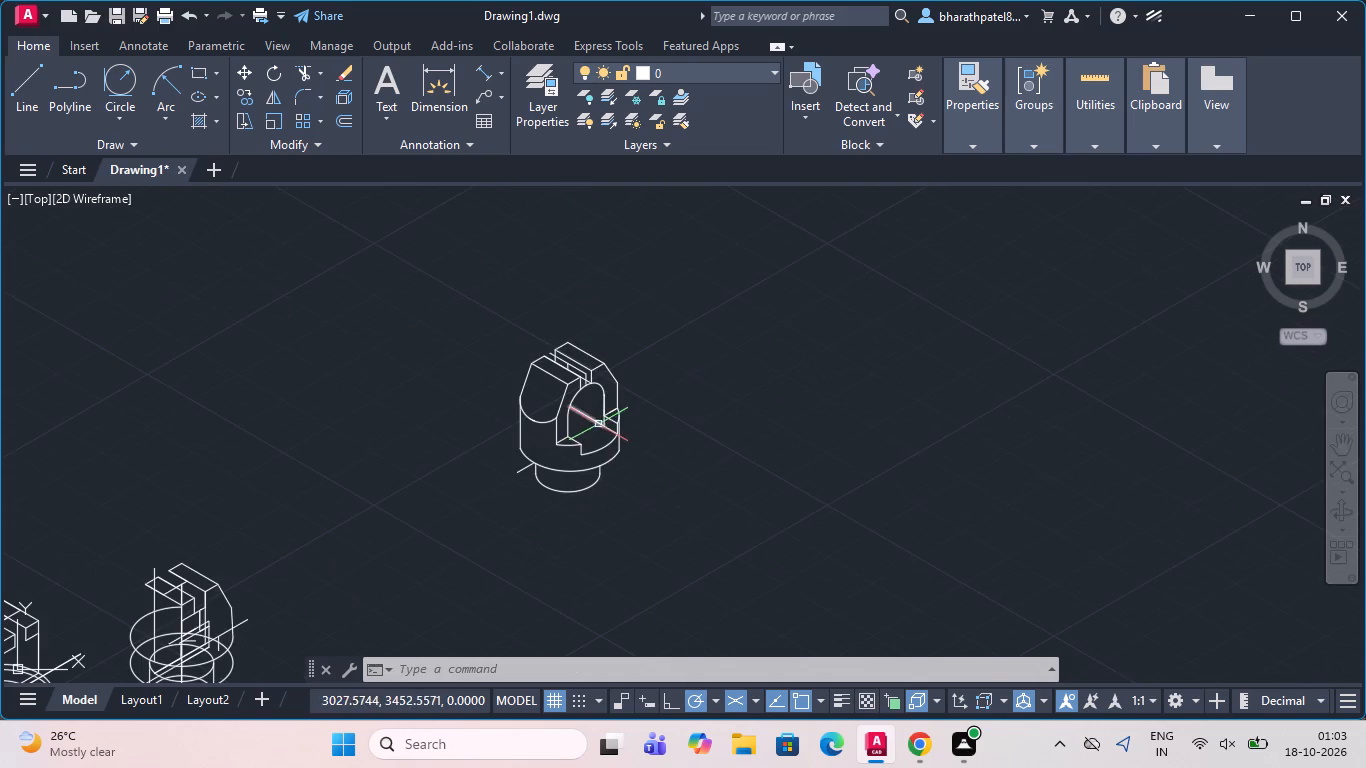
scroll(580, 450, up, 2)
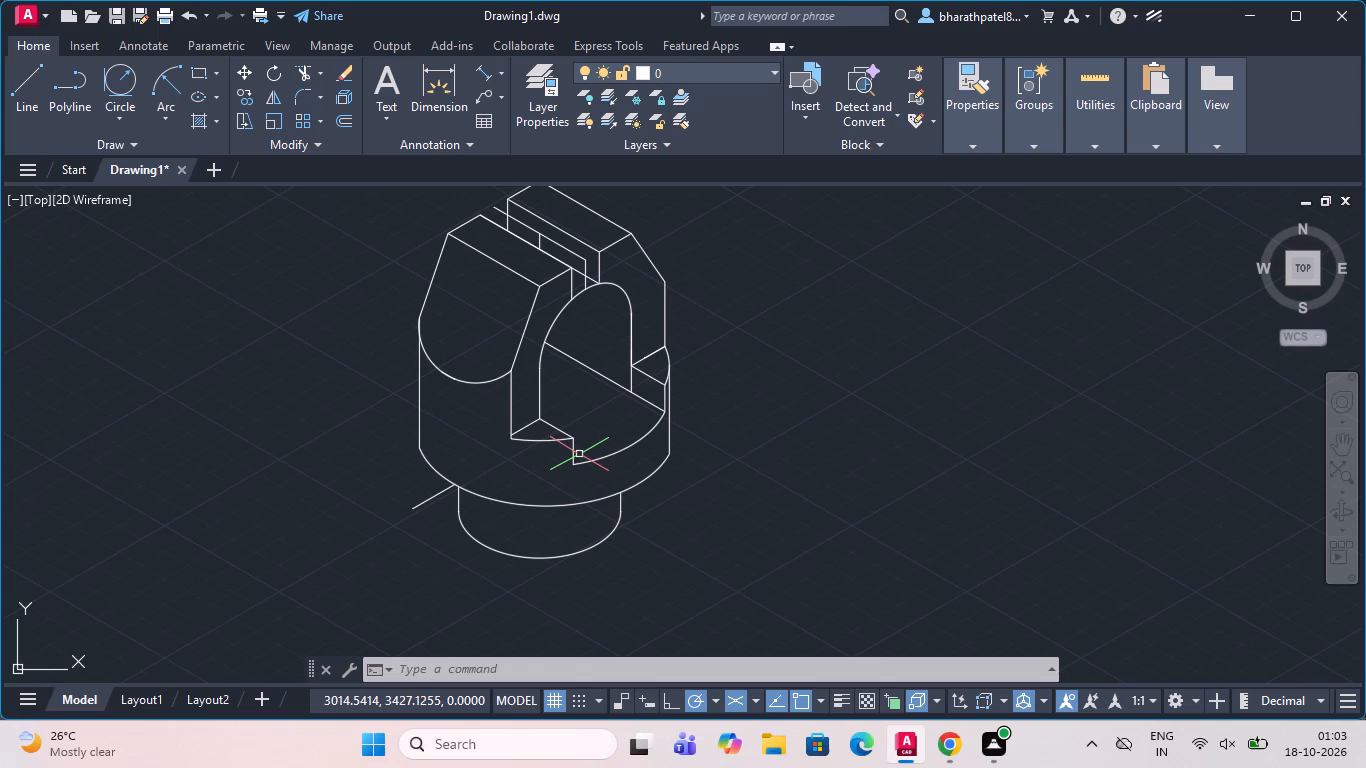
scroll(589, 407, down, 1)
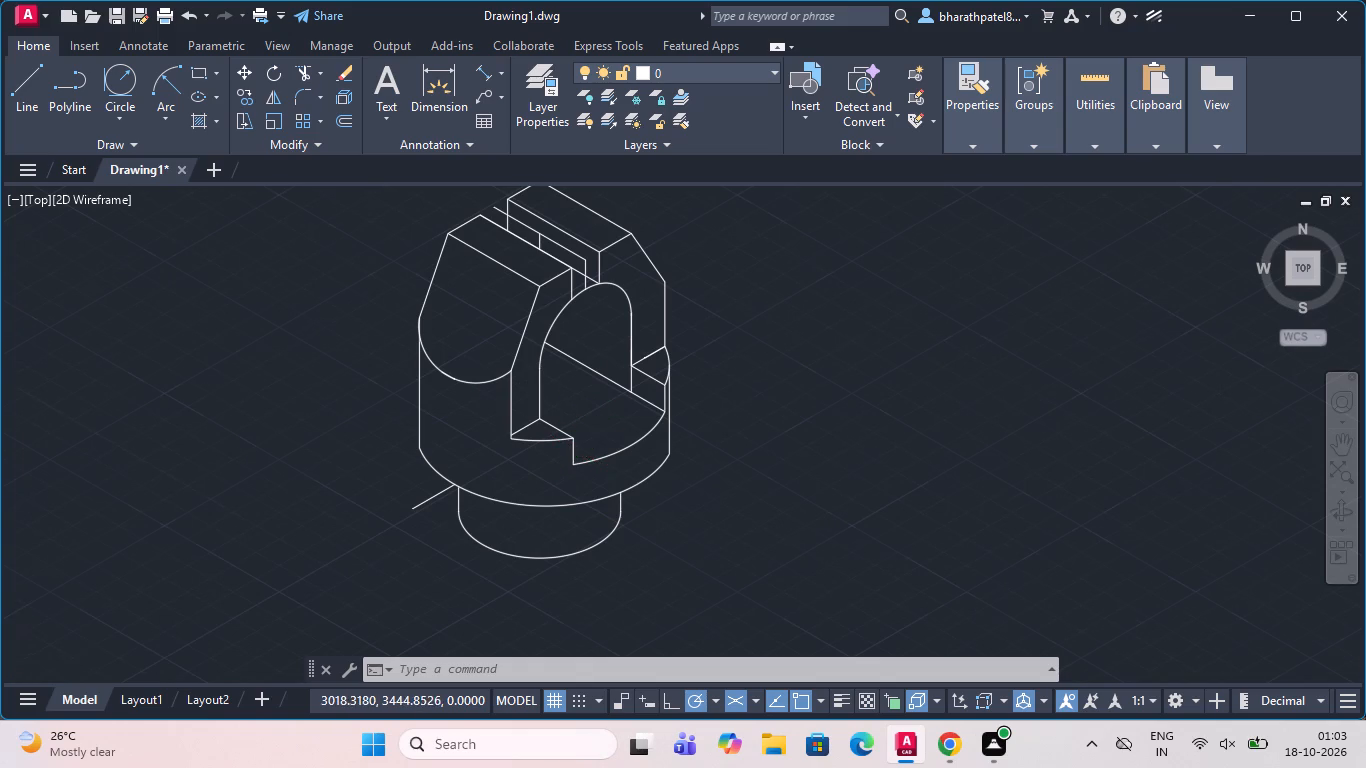
scroll(589, 407, down, 1)
scroll(594, 376, up, 2)
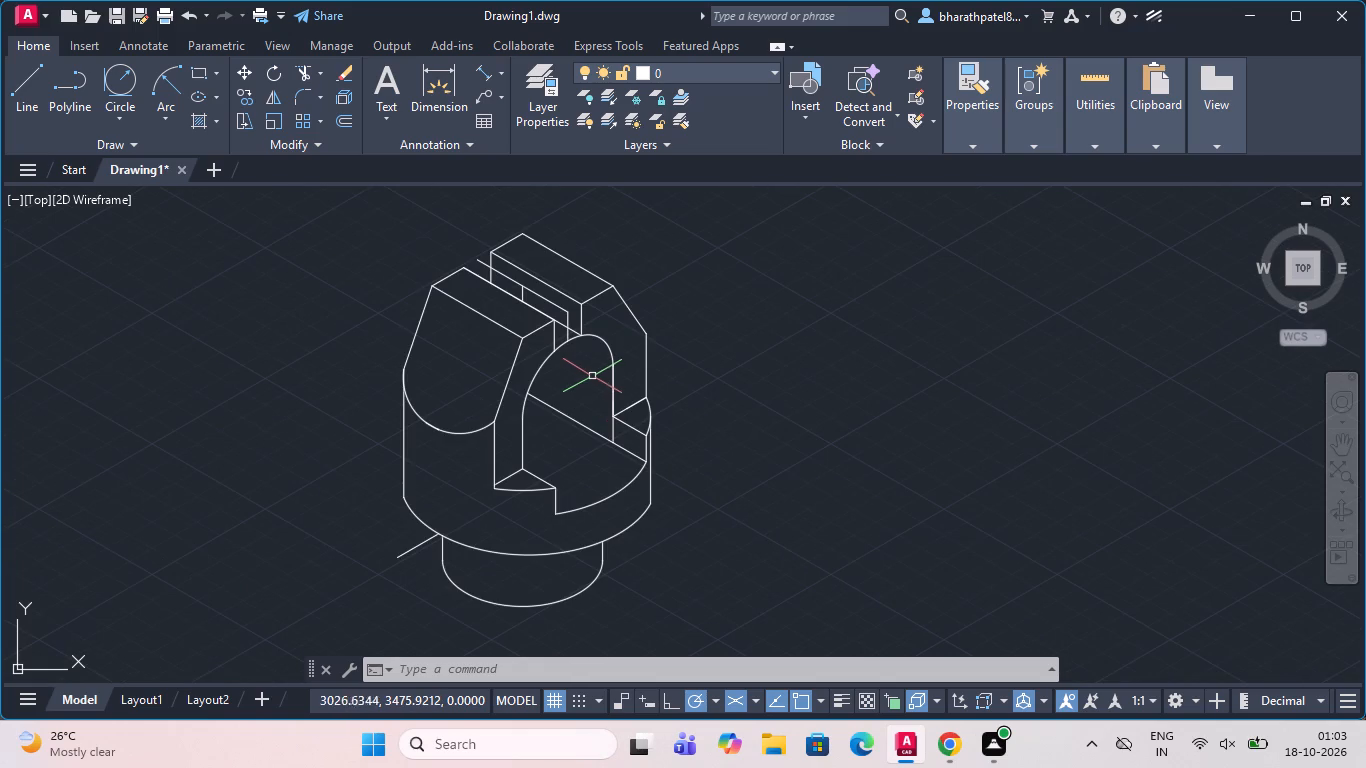
click(416, 547)
key(Delete)
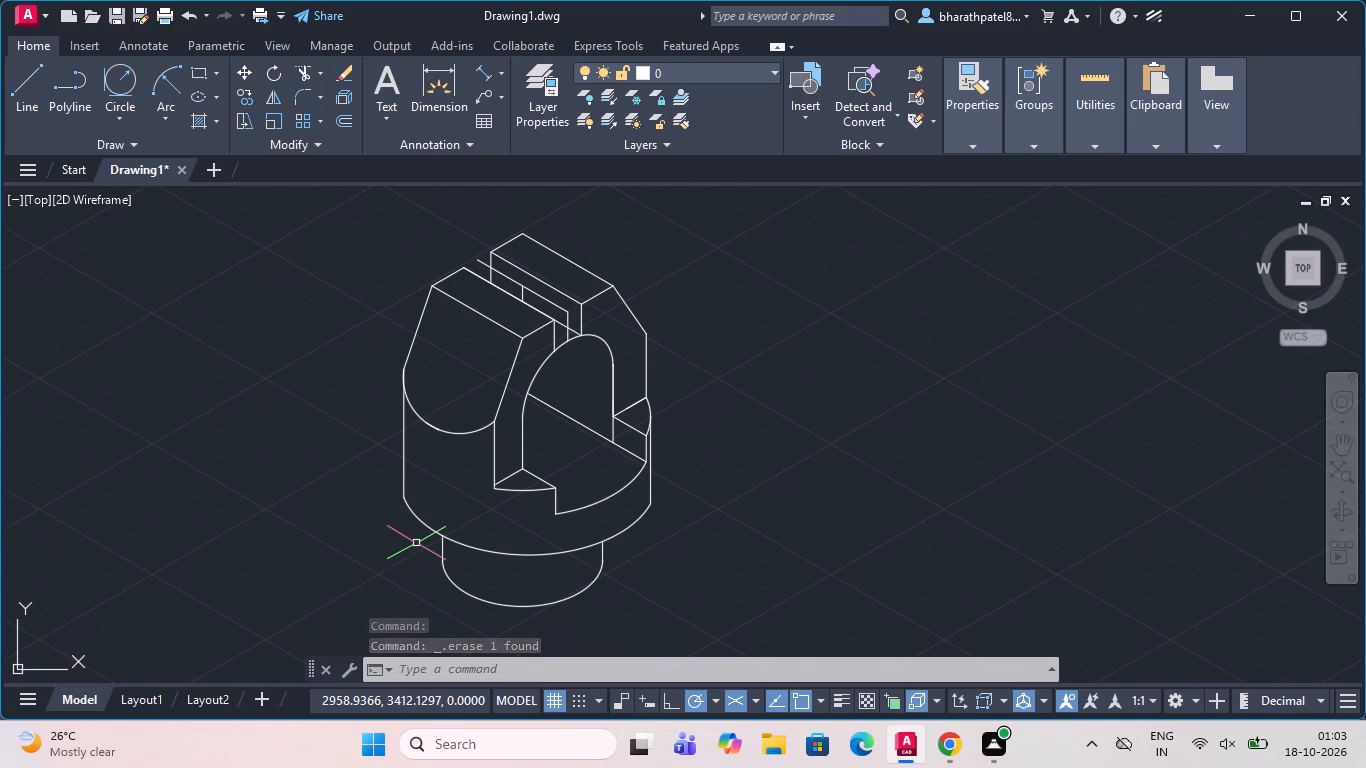
Delete the inclined centre construction line running along the top slot and the two short vertical lines attached to it.
scroll(418, 542, down, 1)
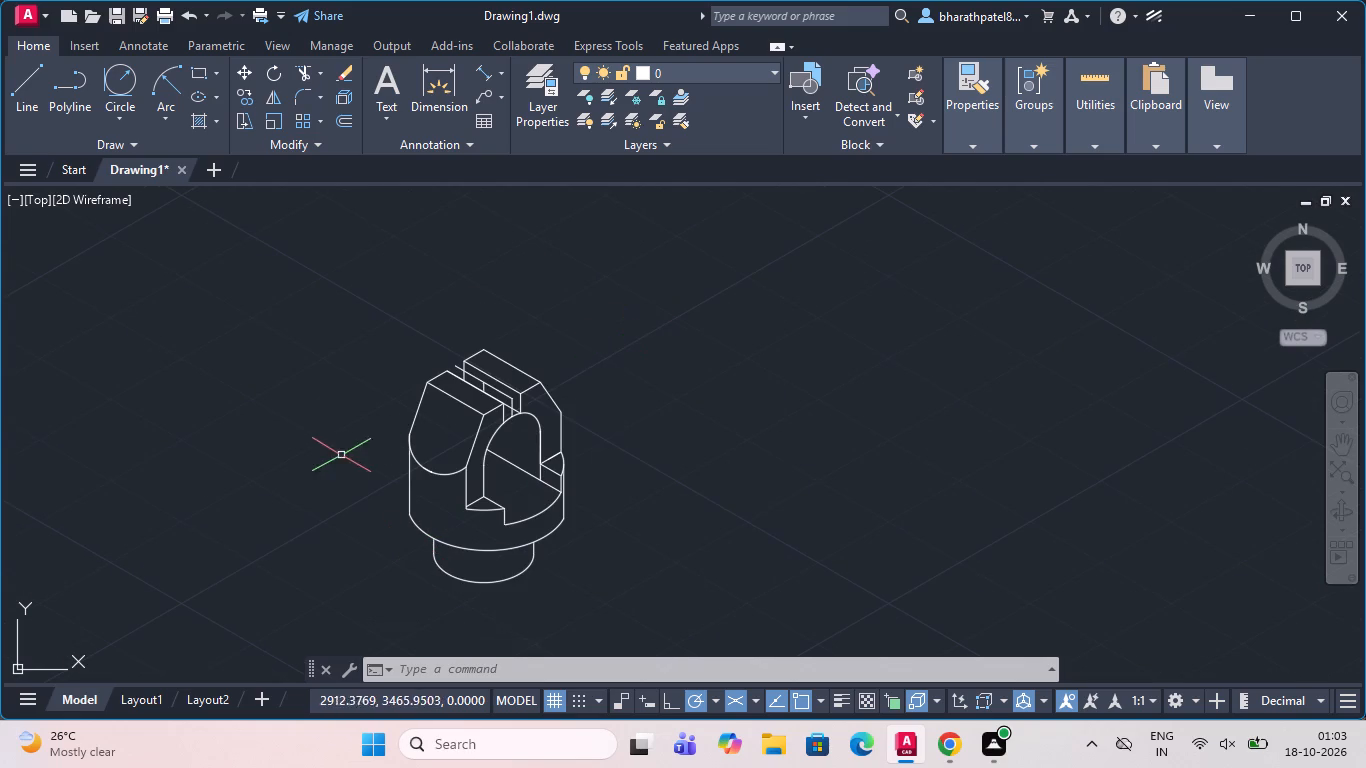
scroll(410, 377, up, 3)
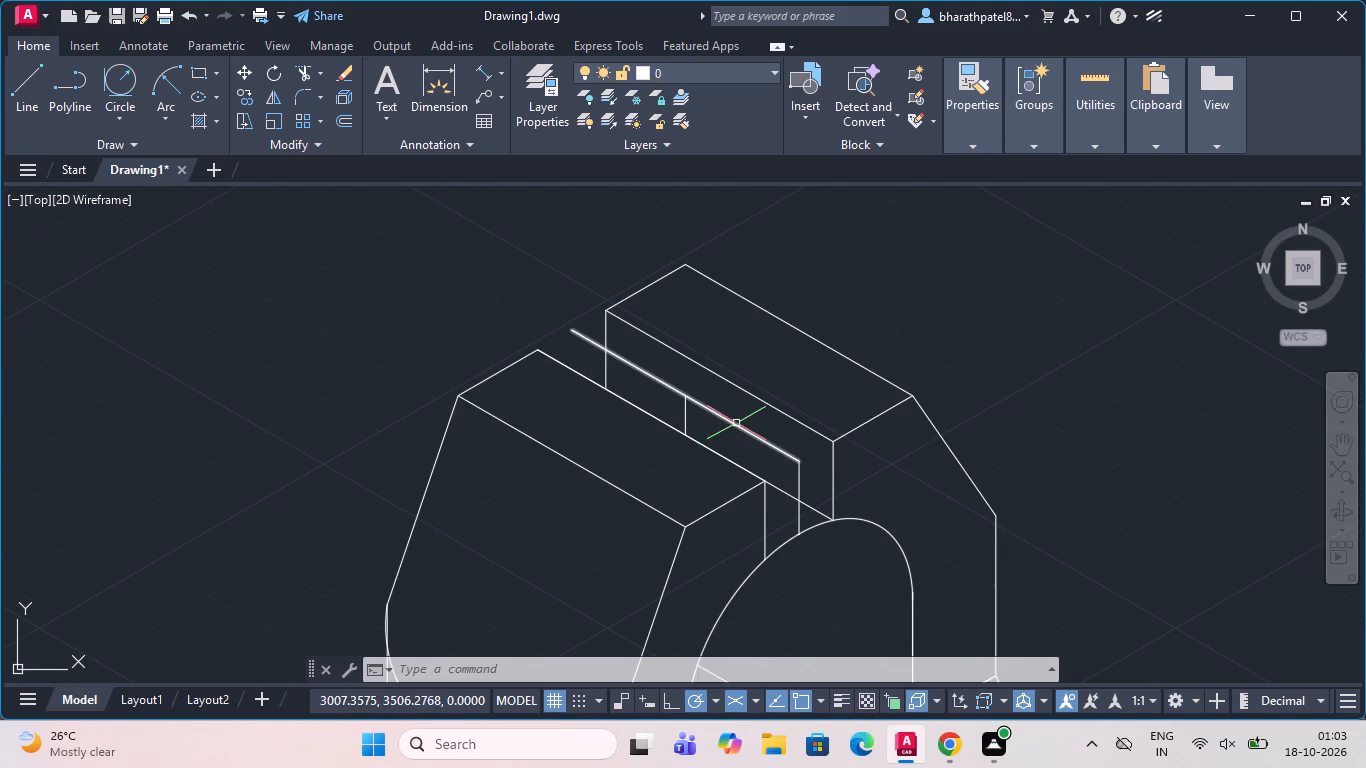
click(736, 422)
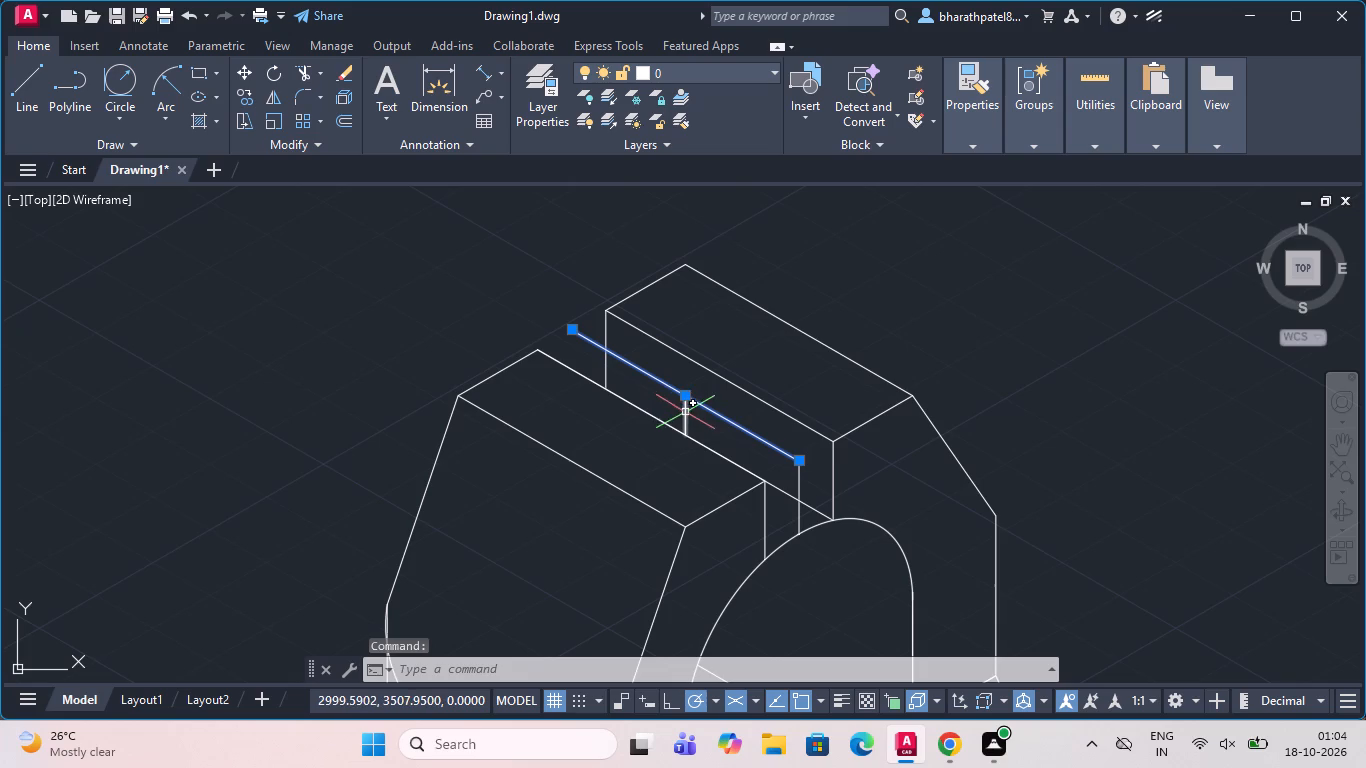
click(686, 412)
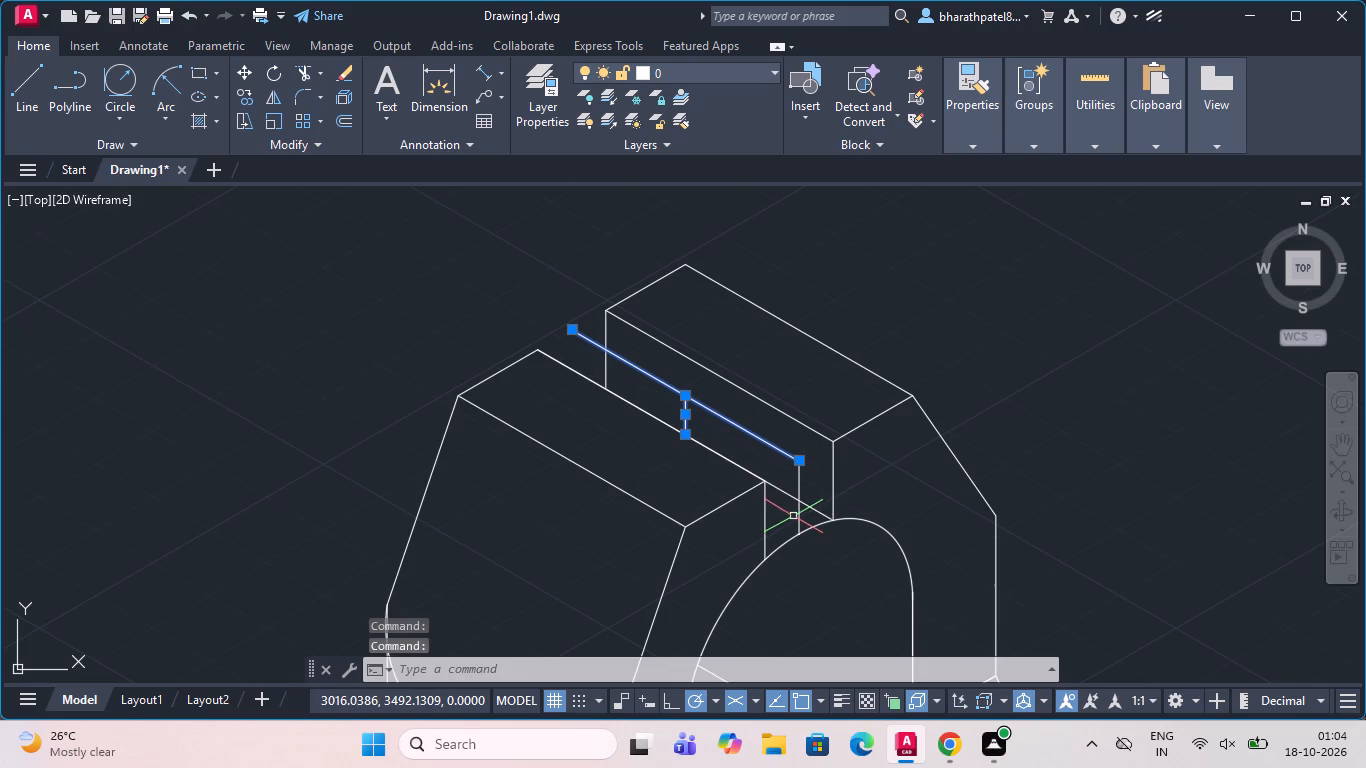
click(800, 511)
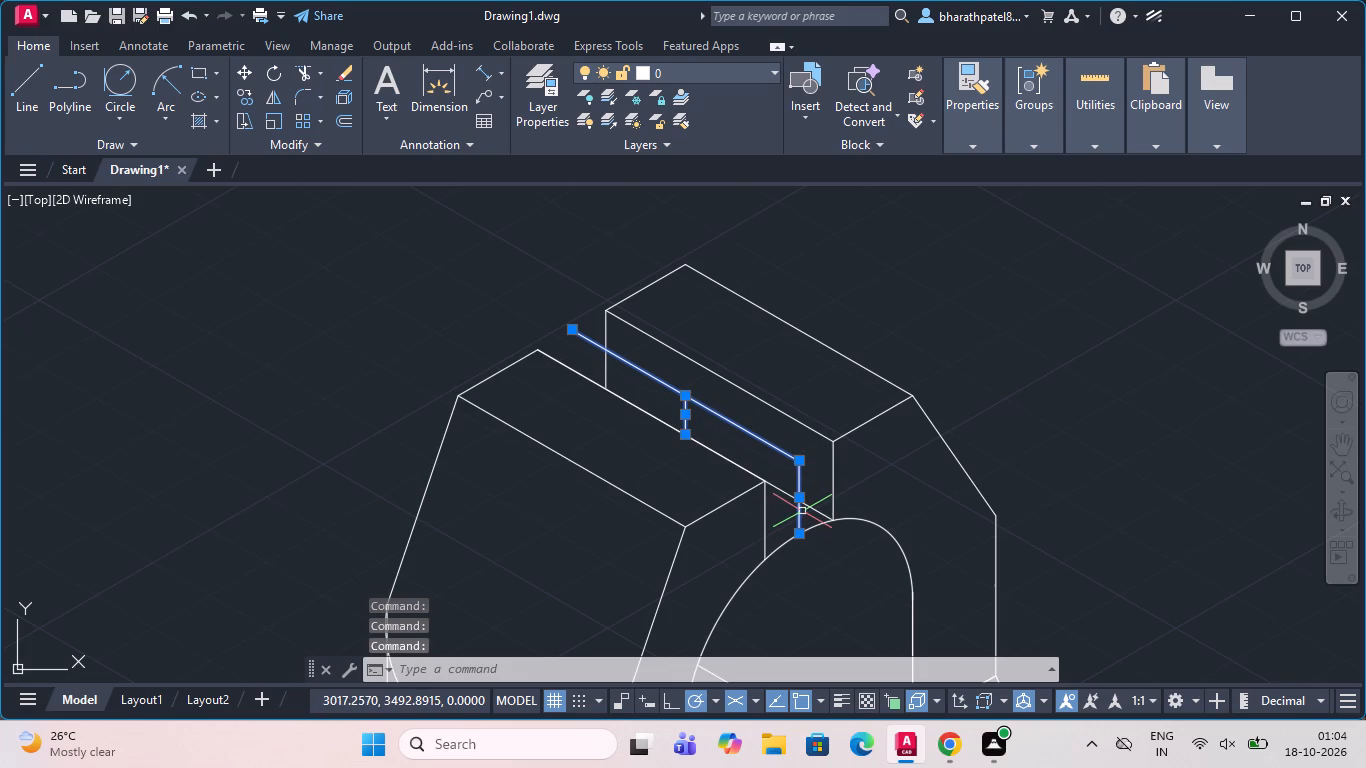
key(Delete)
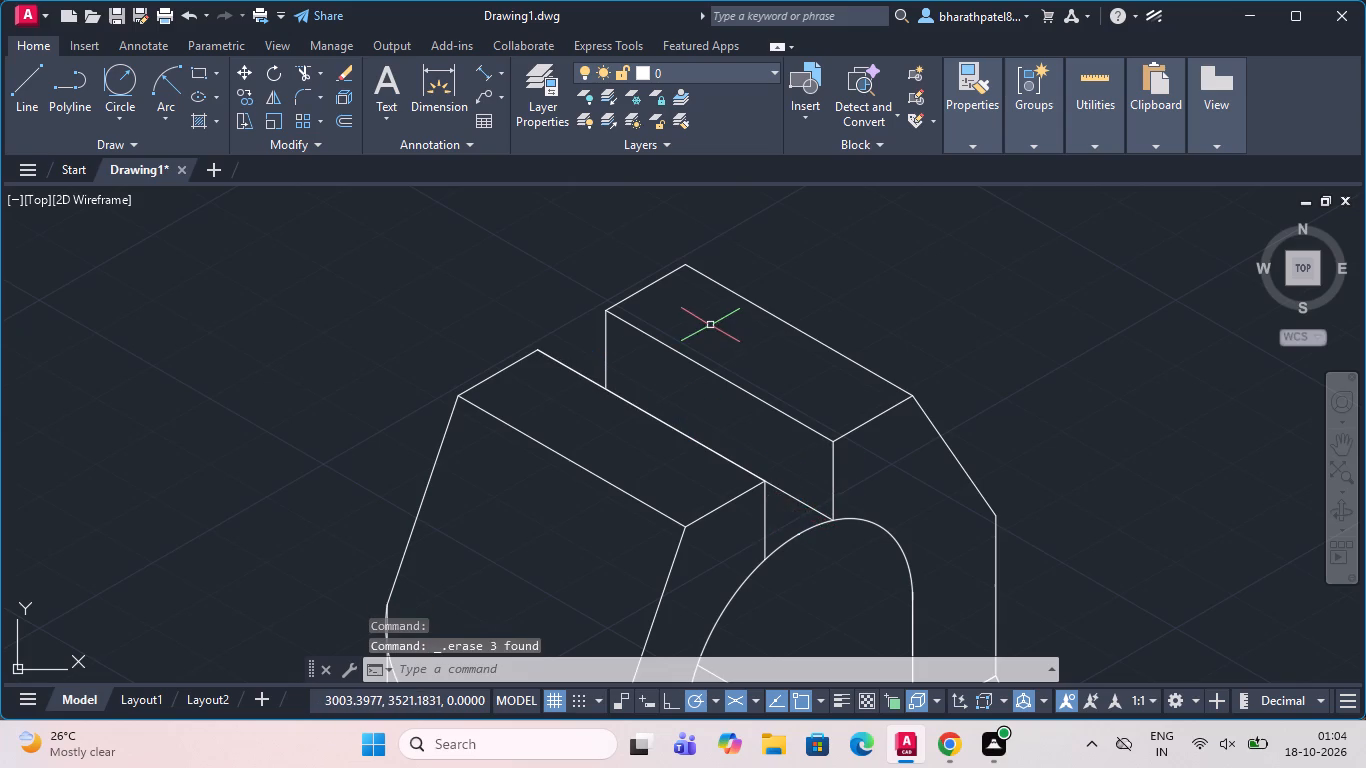
Examine the isometric part for leftover line fragments around the step, the top slot and the arch's curved edge.
scroll(710, 324, down, 4)
scroll(712, 401, up, 3)
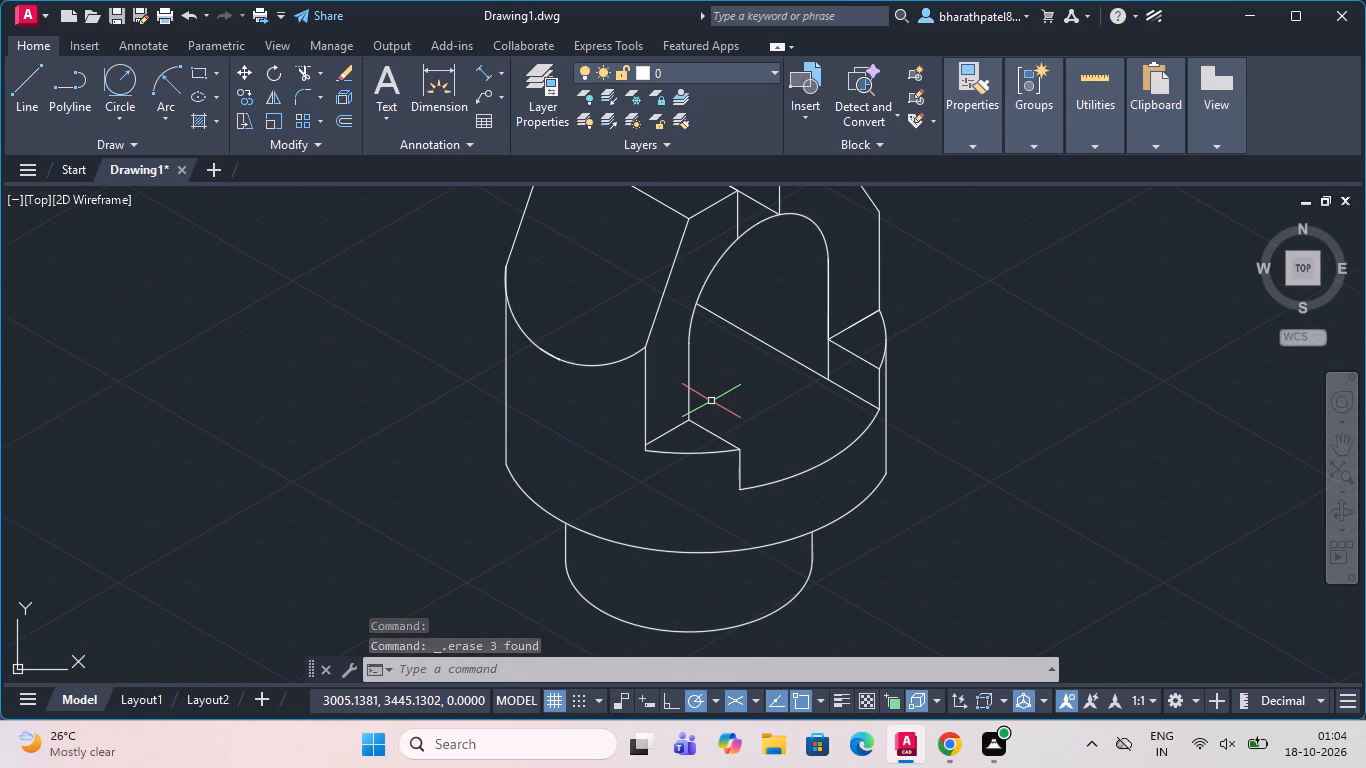
scroll(712, 401, down, 1)
scroll(832, 366, up, 1)
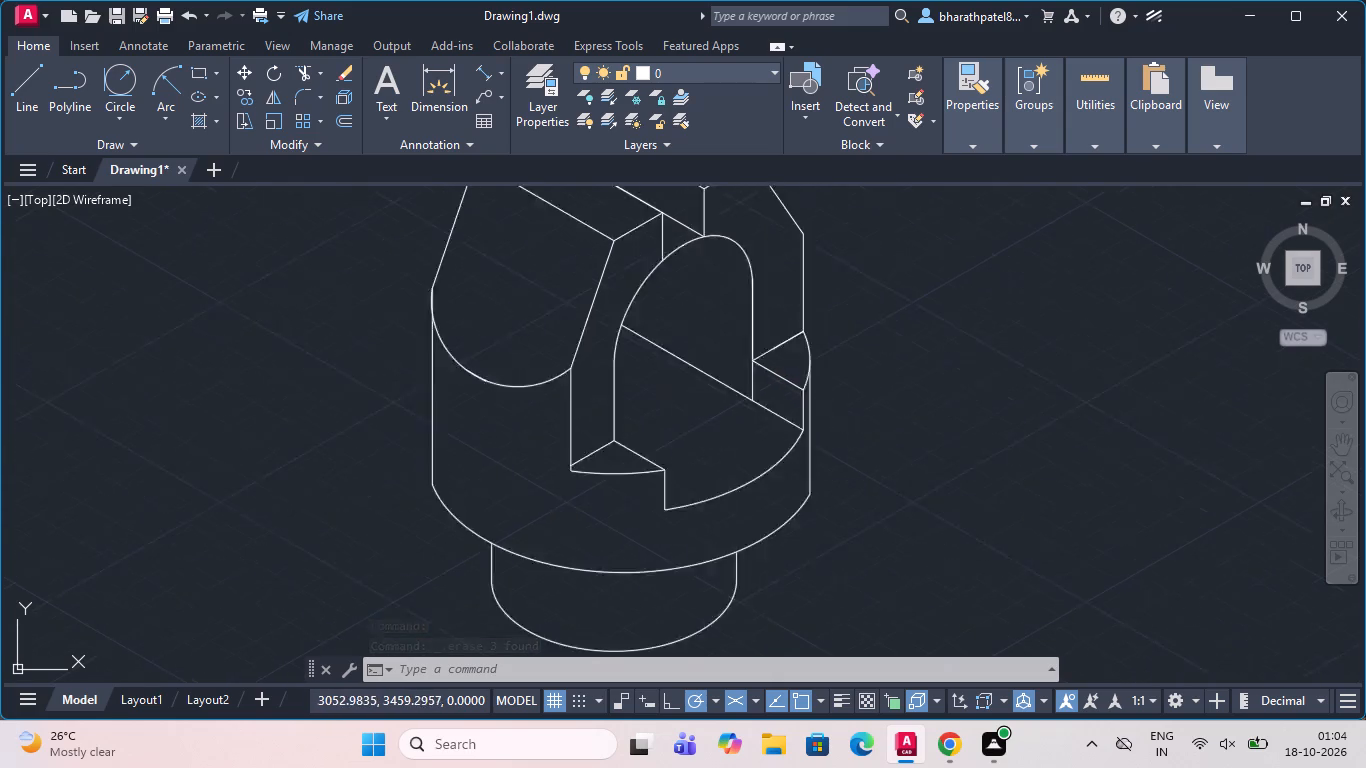
scroll(832, 366, up, 2)
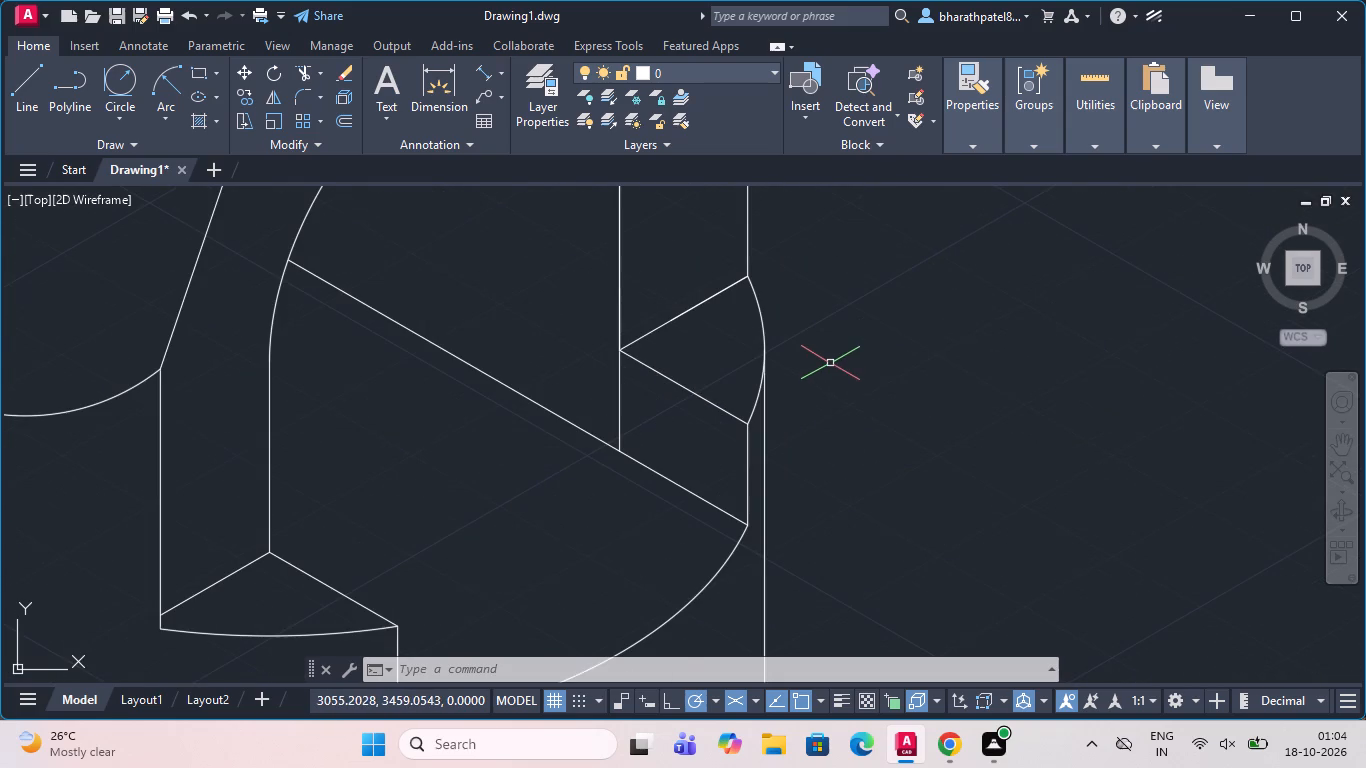
scroll(830, 363, down, 3)
scroll(830, 363, up, 1)
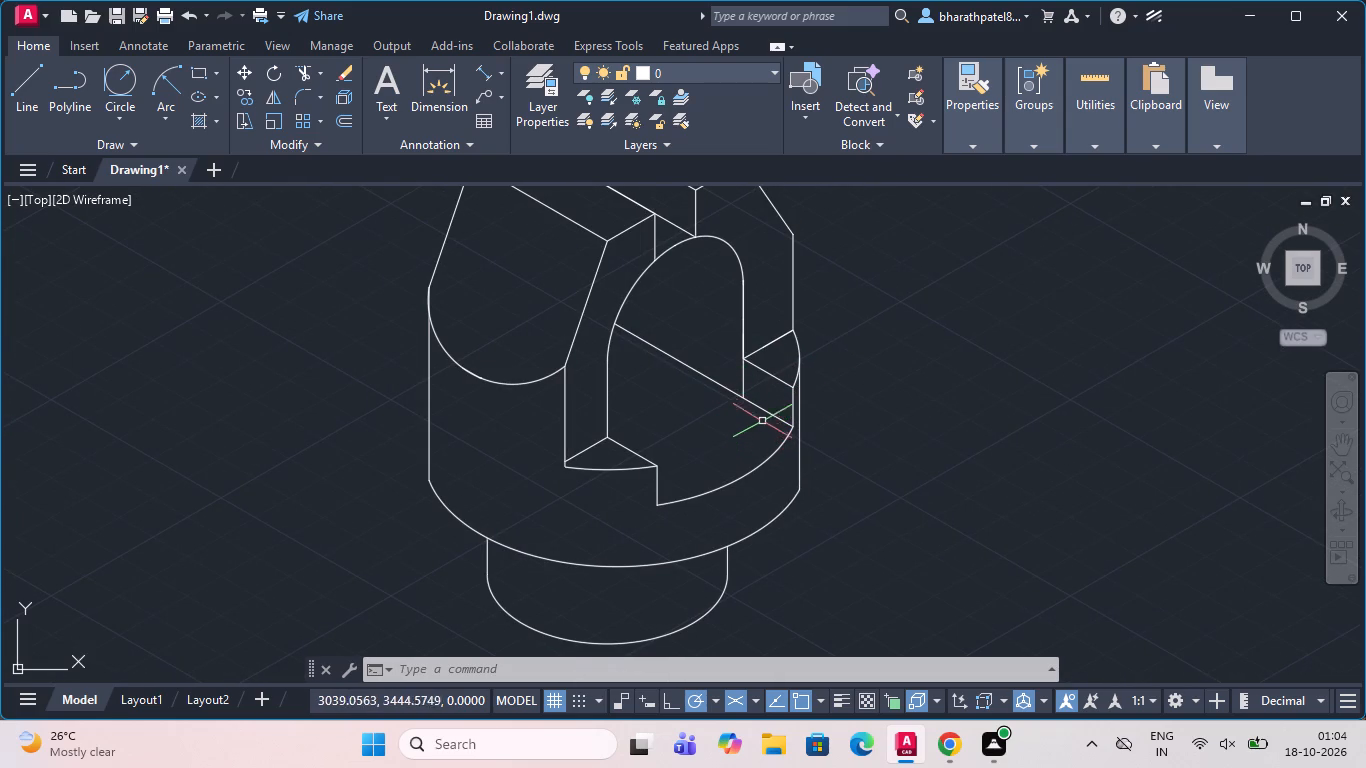
scroll(758, 370, down, 3)
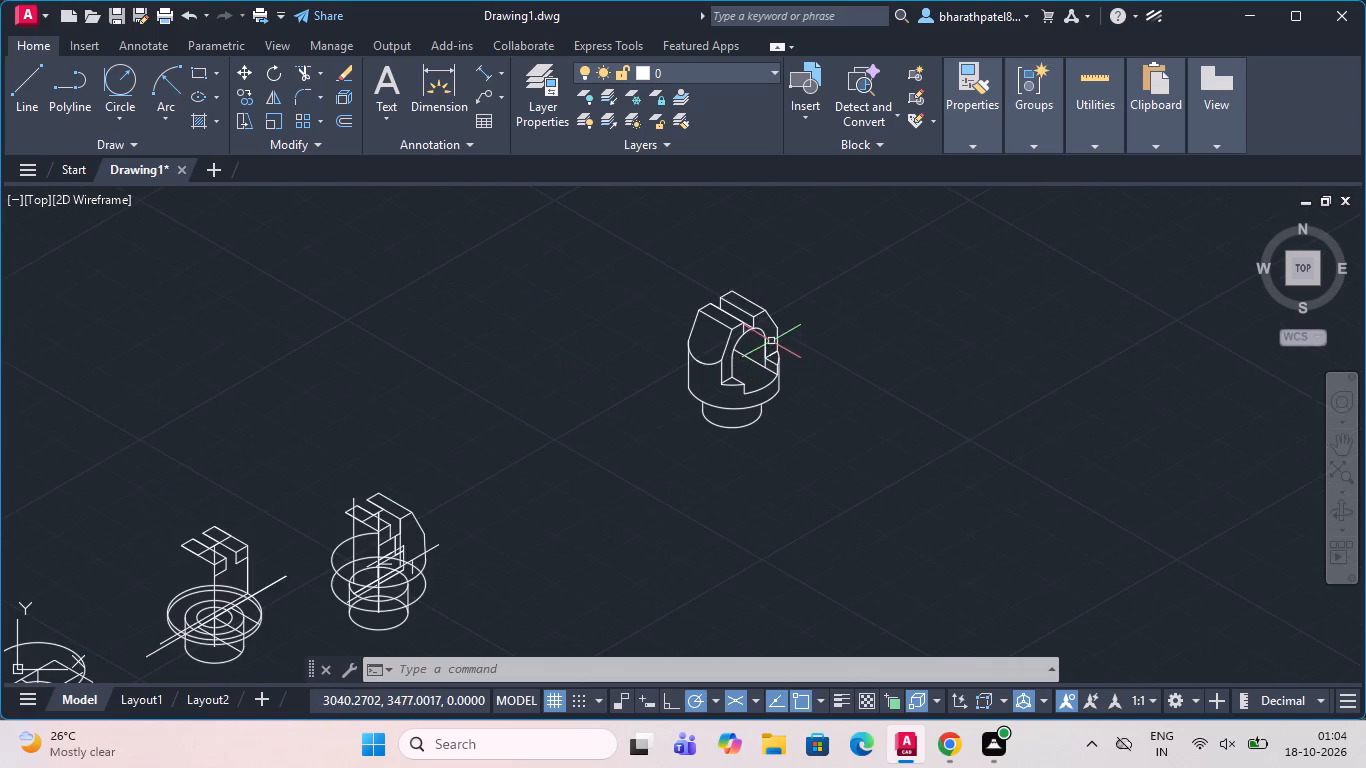
scroll(770, 339, up, 2)
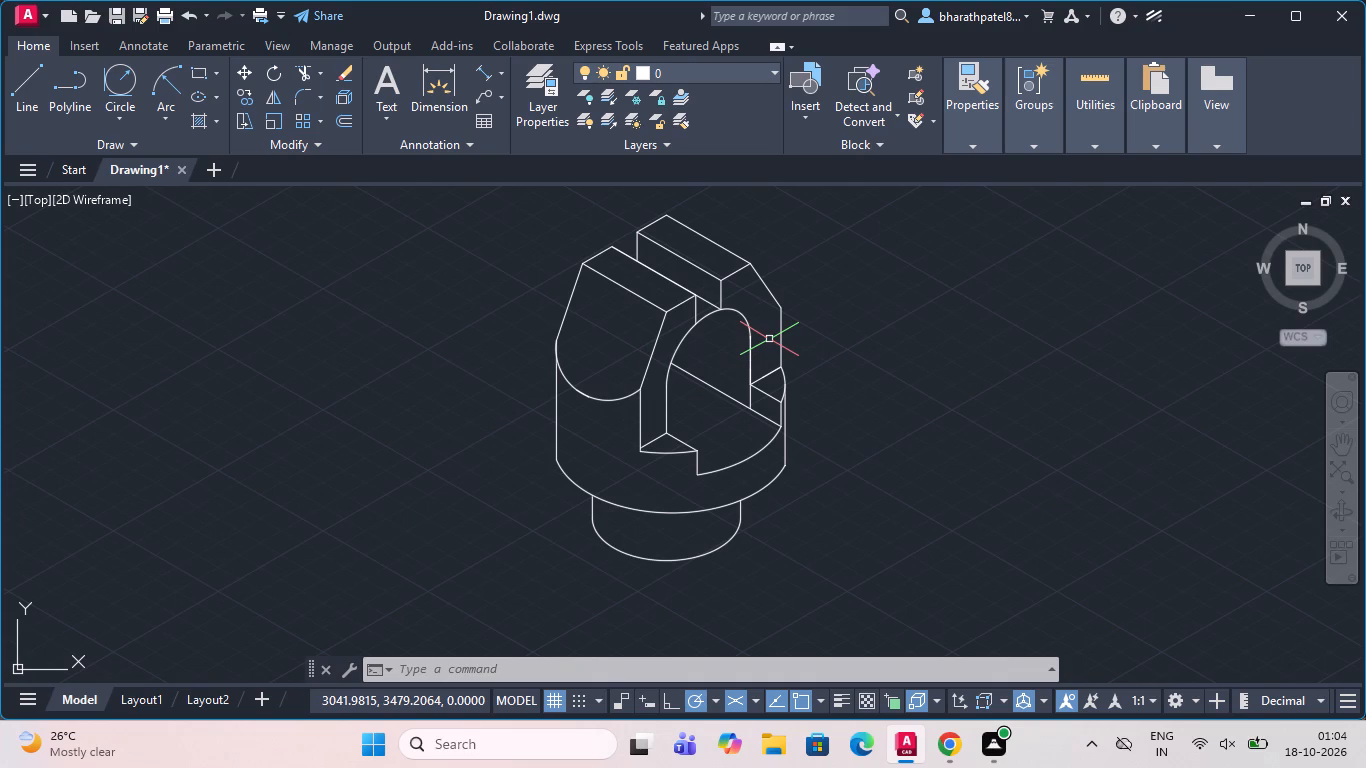
scroll(771, 361, down, 2)
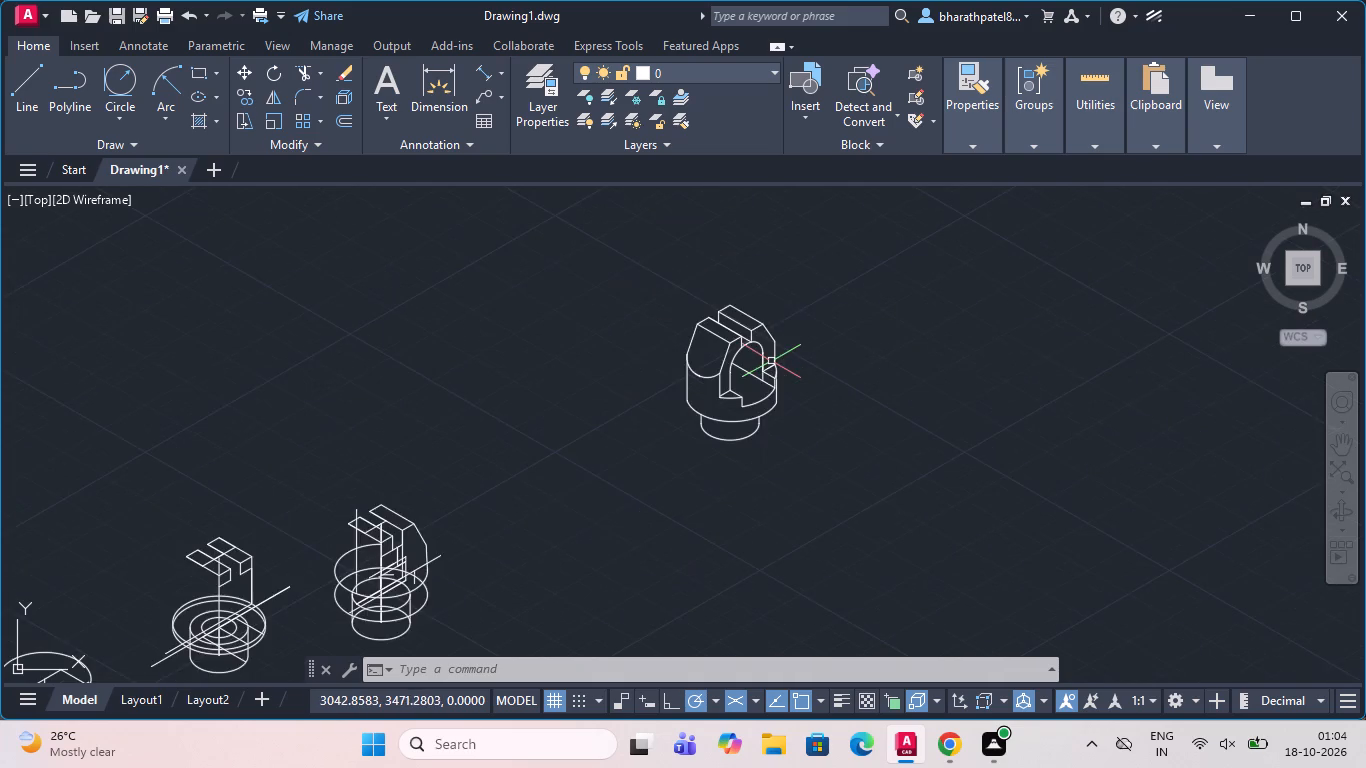
scroll(770, 361, up, 3)
scroll(769, 360, down, 2)
scroll(700, 230, up, 3)
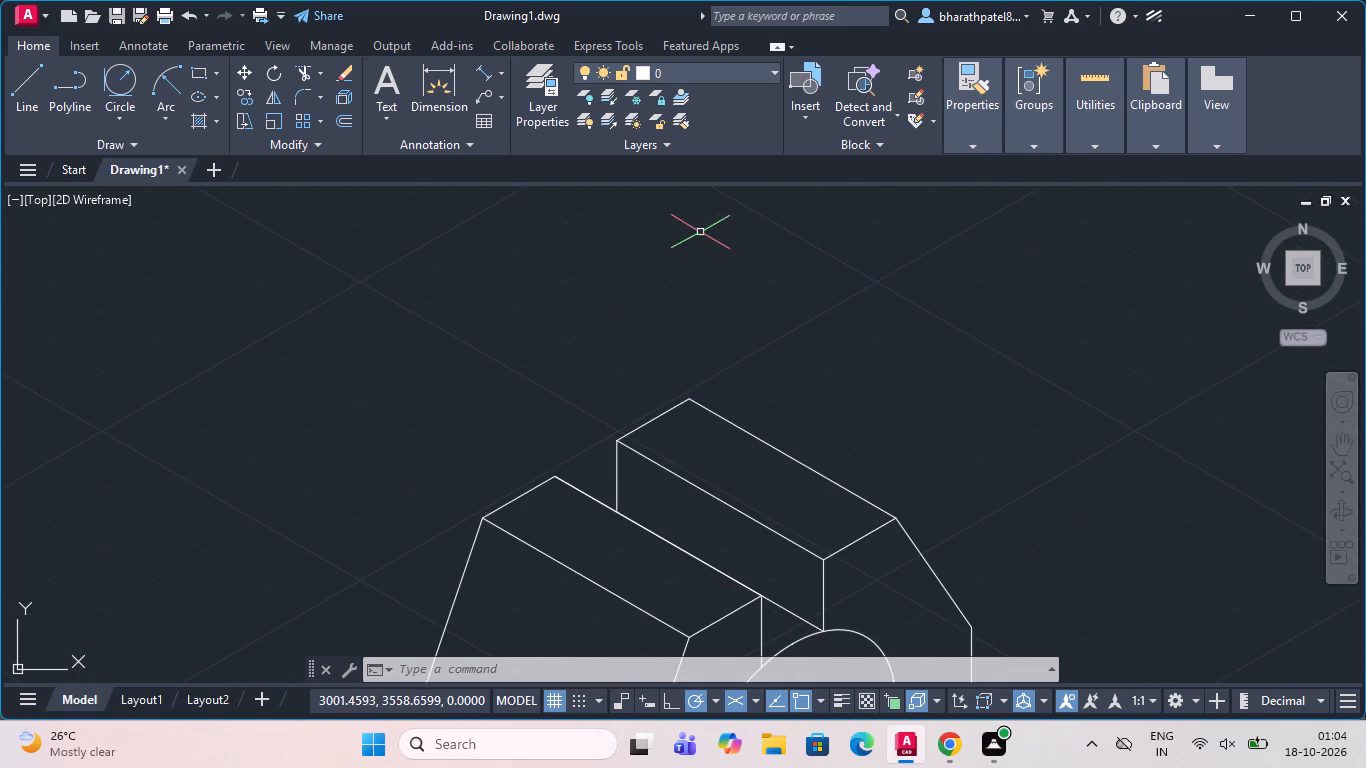
scroll(706, 347, down, 3)
scroll(728, 422, up, 4)
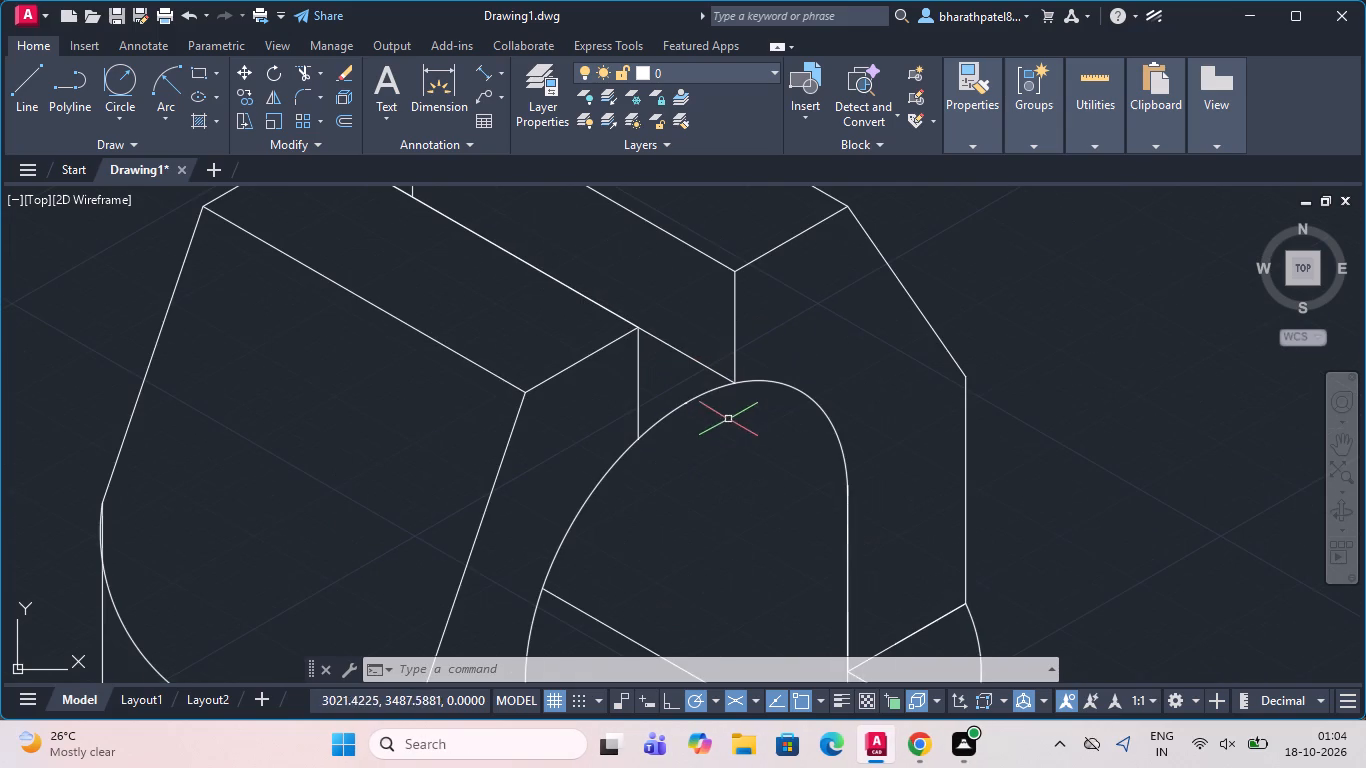
scroll(702, 392, up, 4)
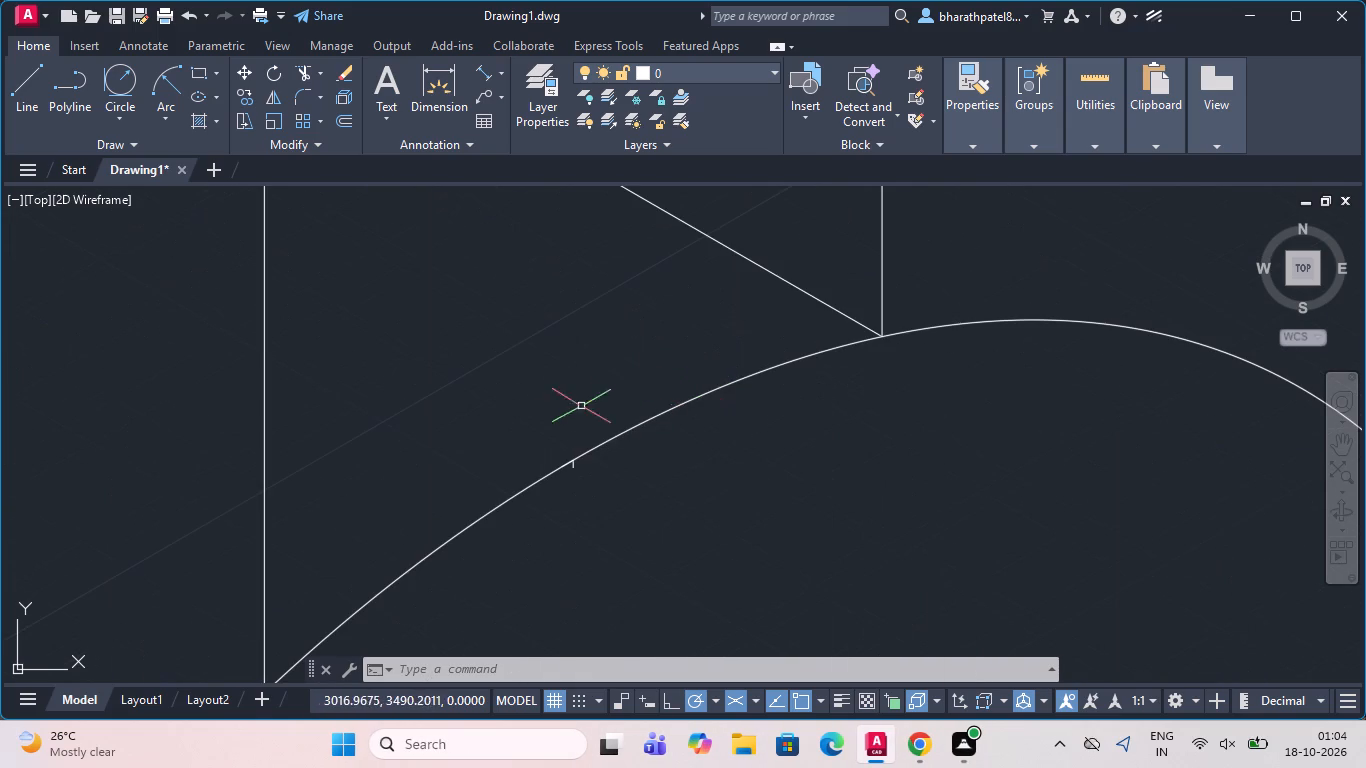
scroll(559, 486, up, 4)
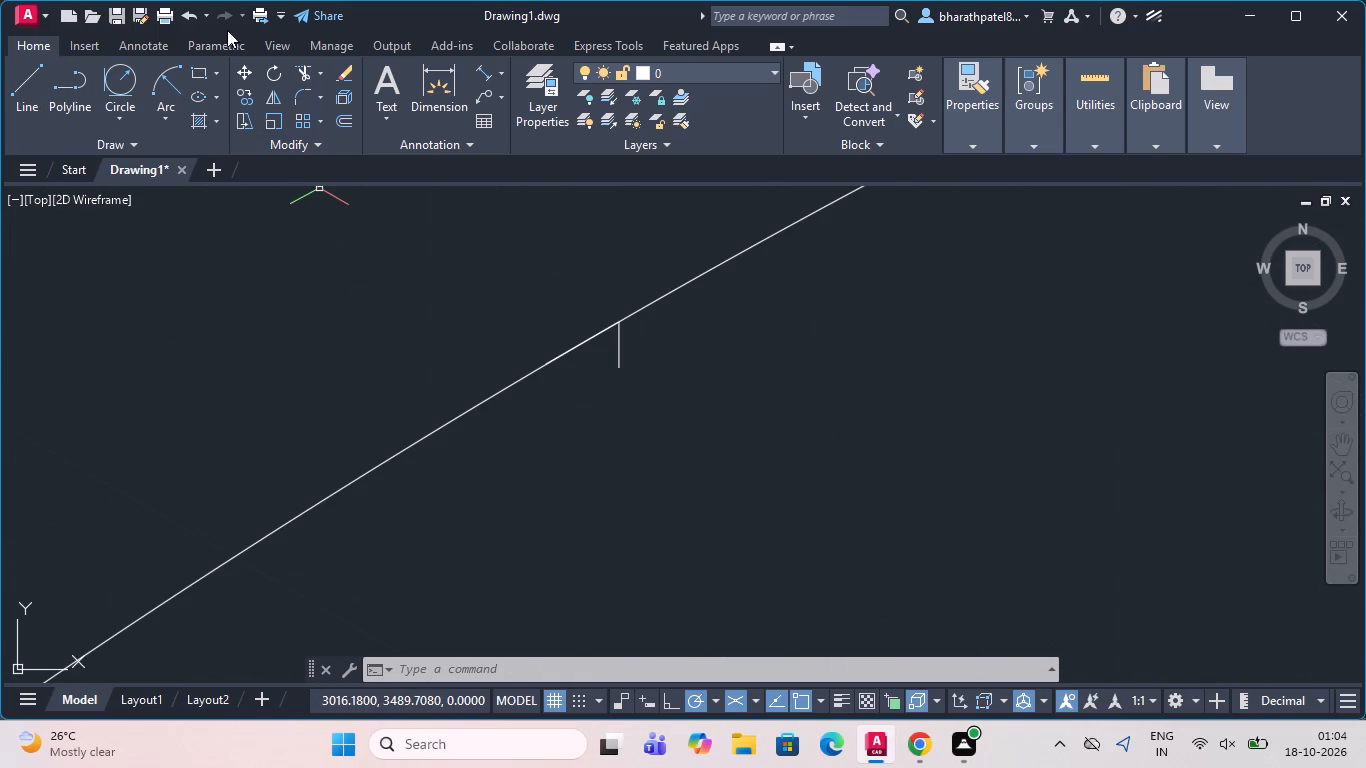
Trim away the short vertical line stub hanging below the arch's curved edge.
click(301, 73)
click(596, 389)
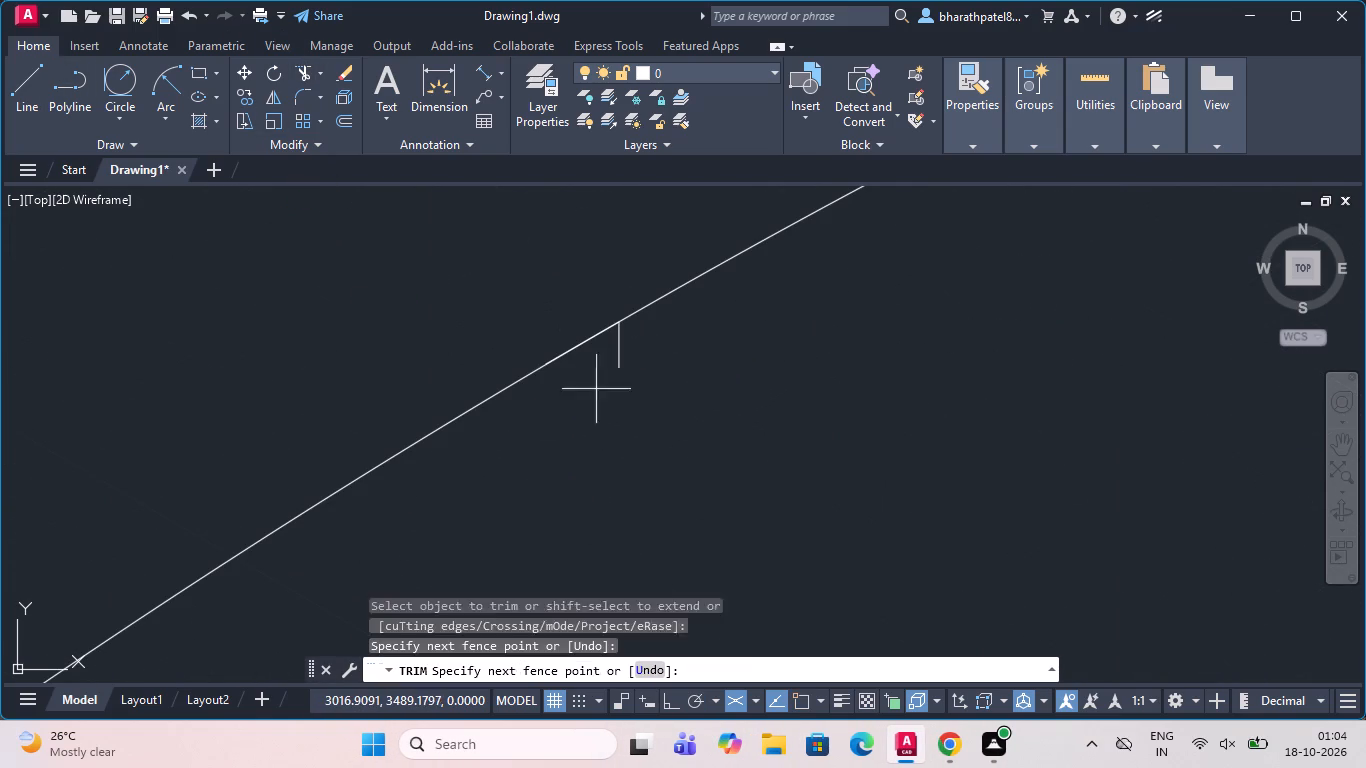
click(639, 332)
scroll(638, 362, down, 12)
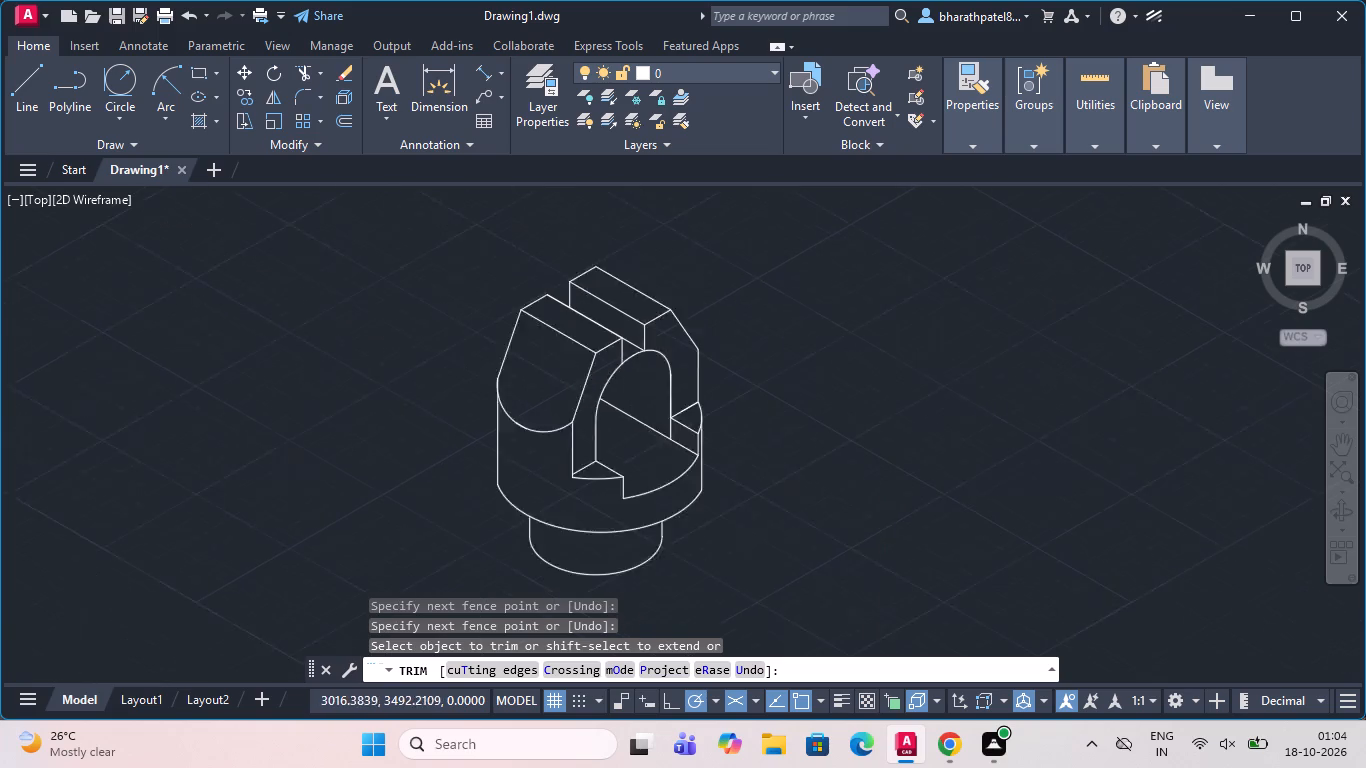
Examine the arch's curved edge and the pieces along it for remaining line fragments.
scroll(632, 386, up, 3)
scroll(632, 386, down, 1)
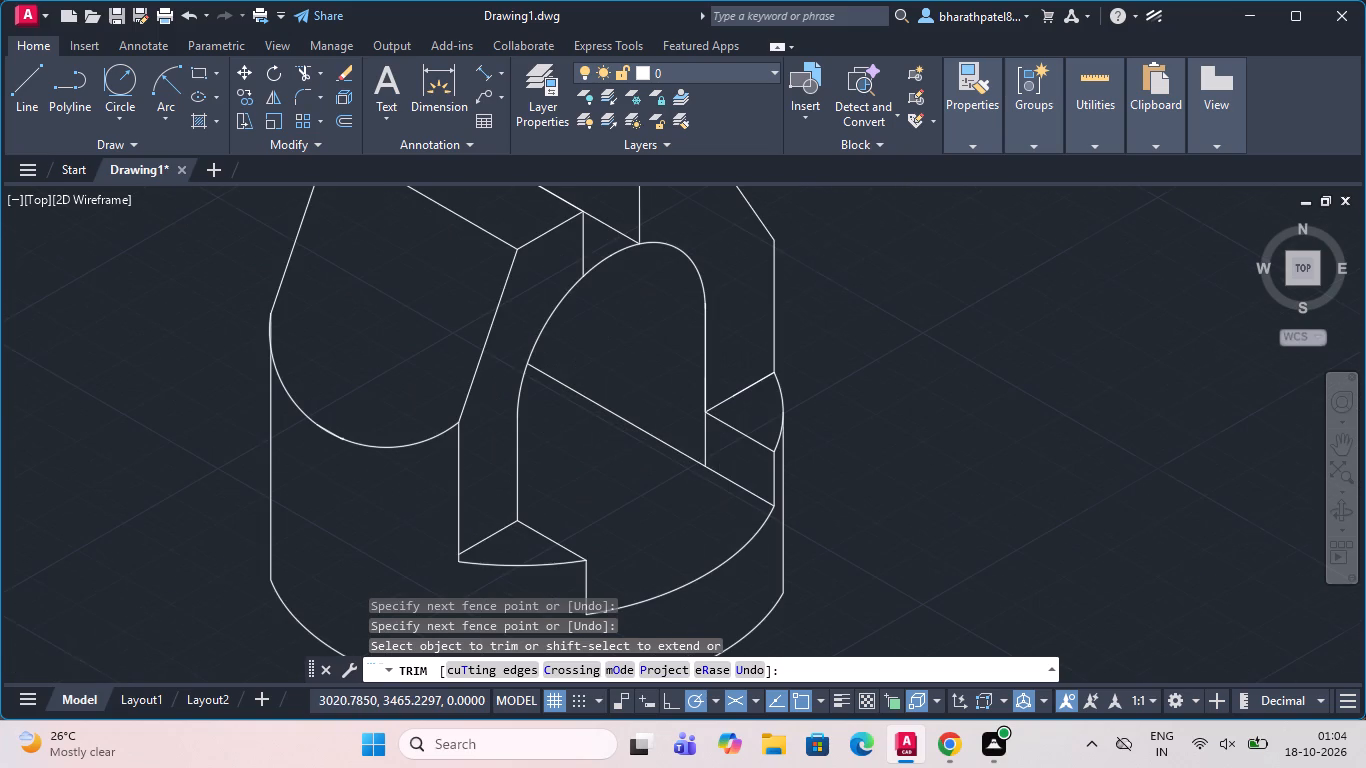
scroll(632, 386, down, 1)
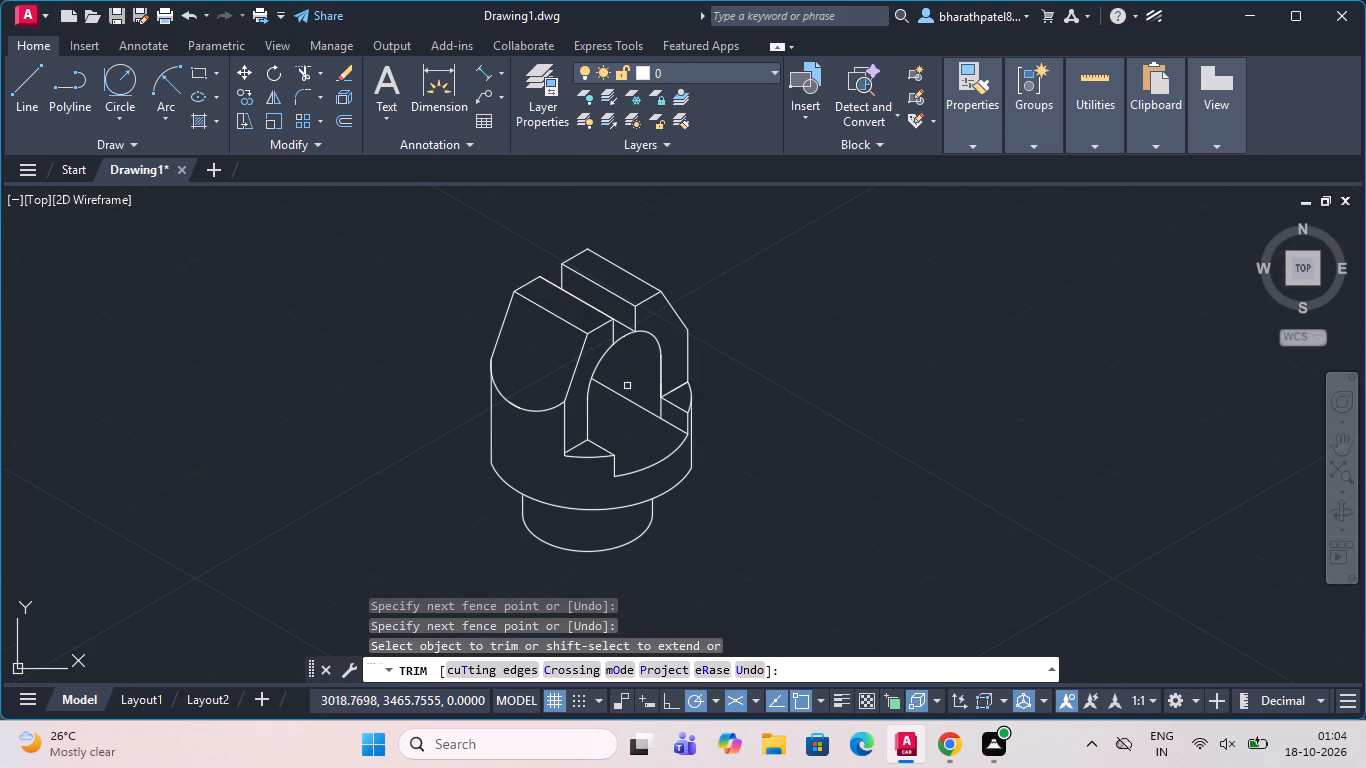
scroll(620, 322, up, 7)
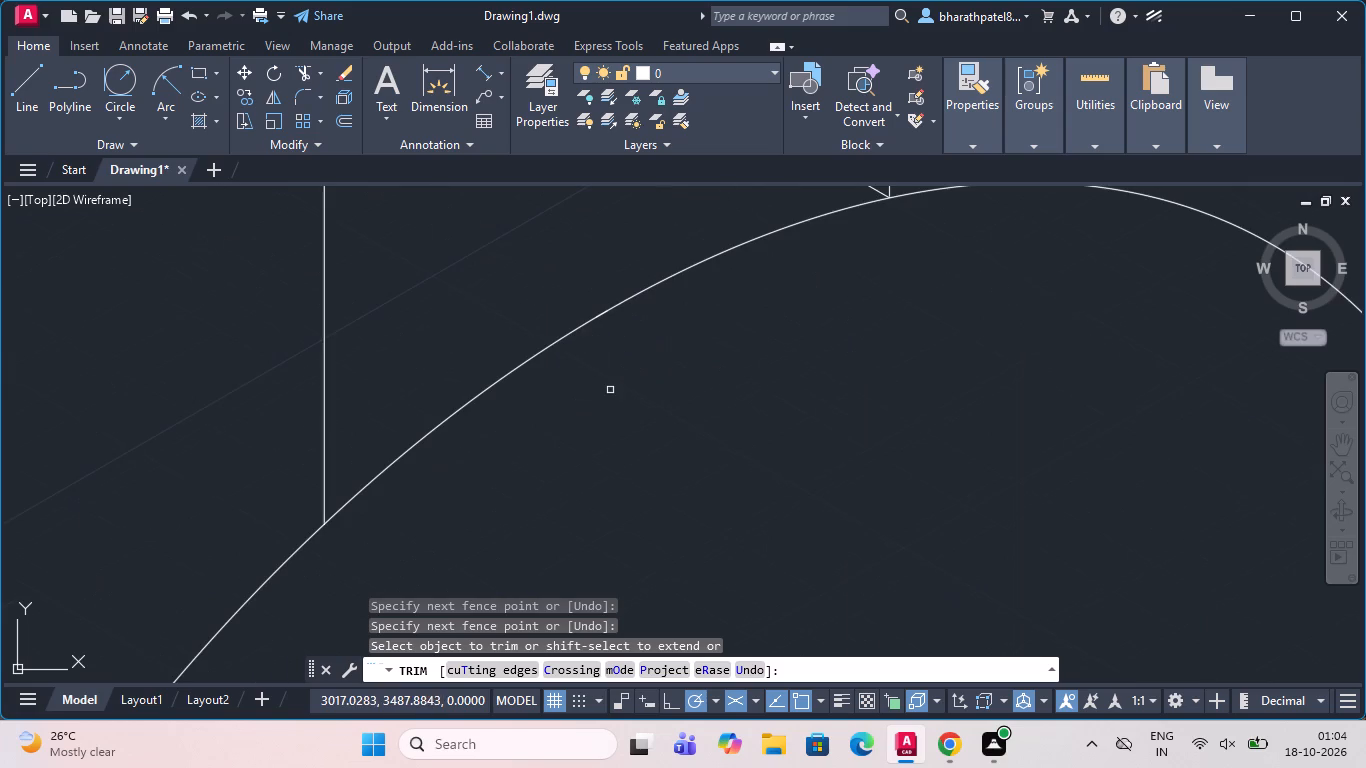
scroll(605, 335, up, 3)
scroll(606, 335, down, 4)
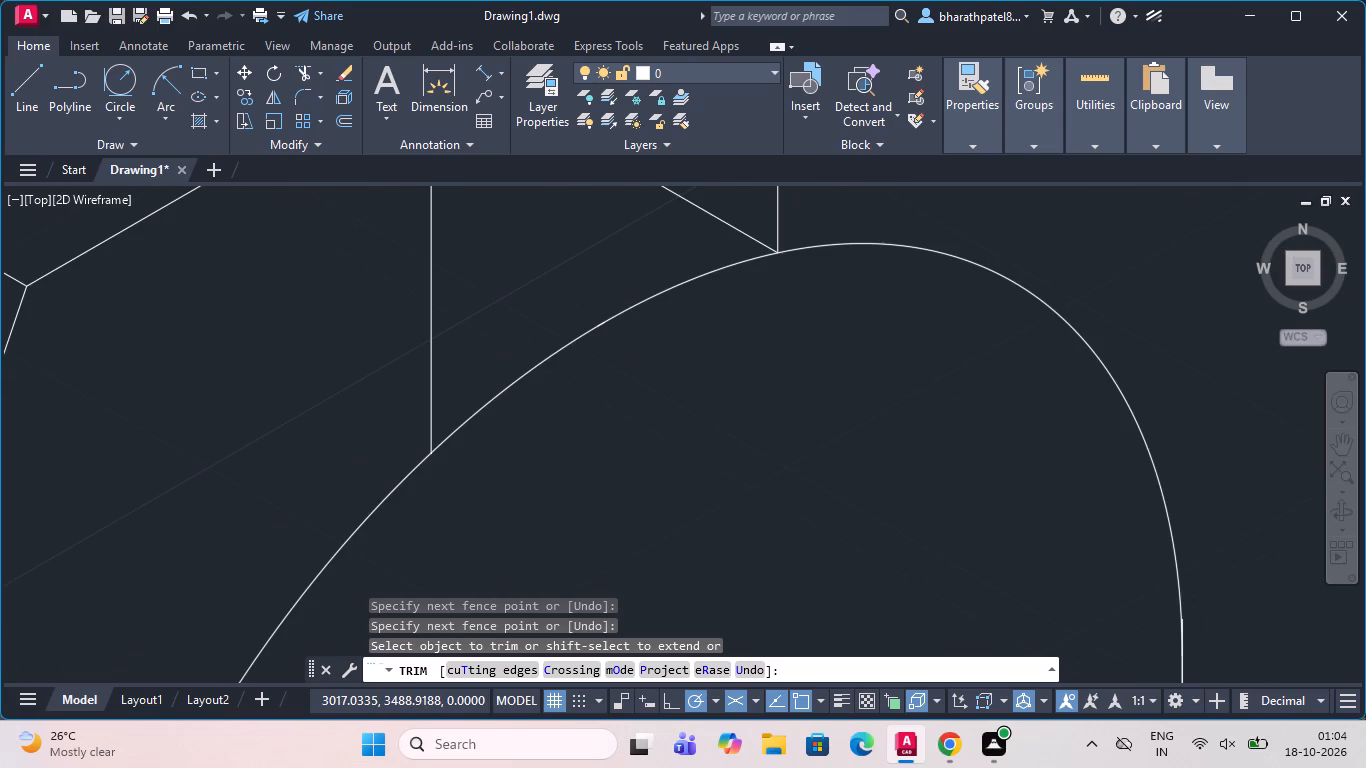
key(Escape)
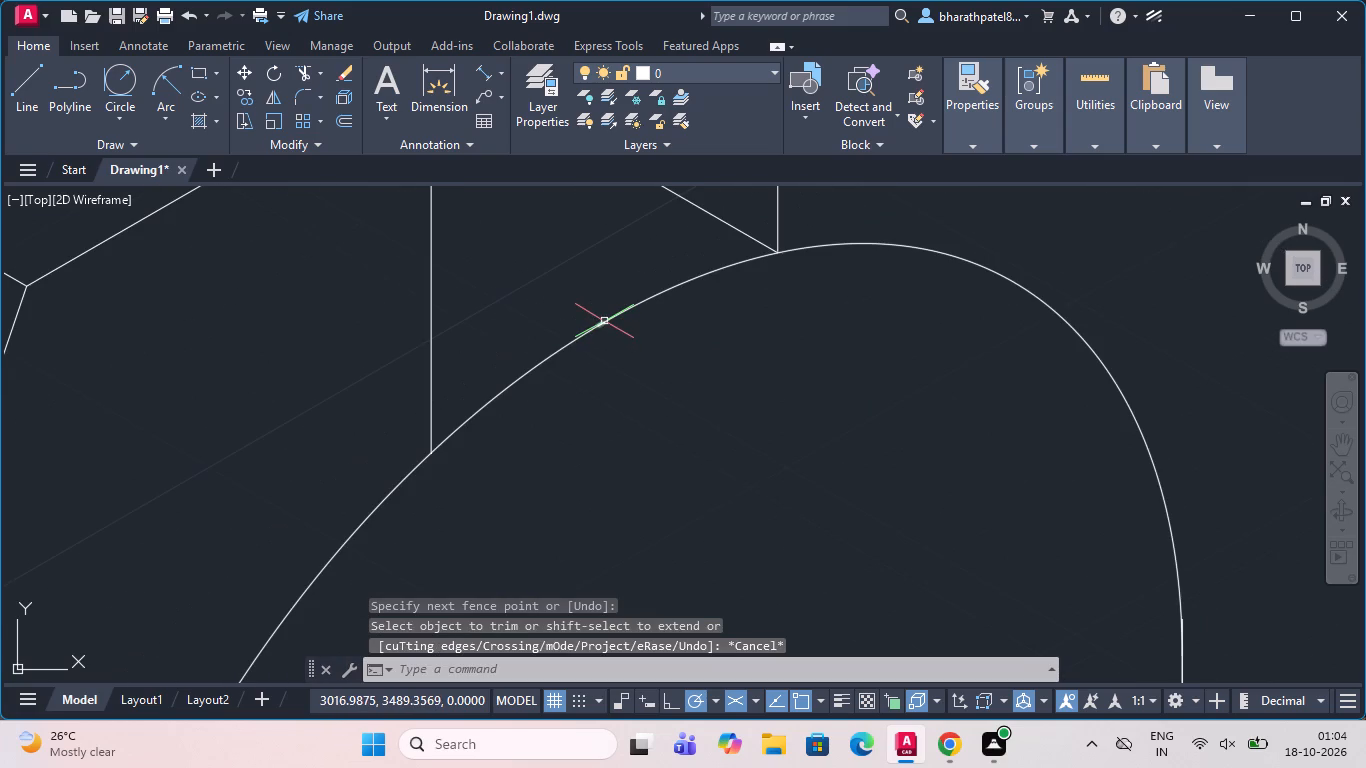
click(604, 321)
key(Escape)
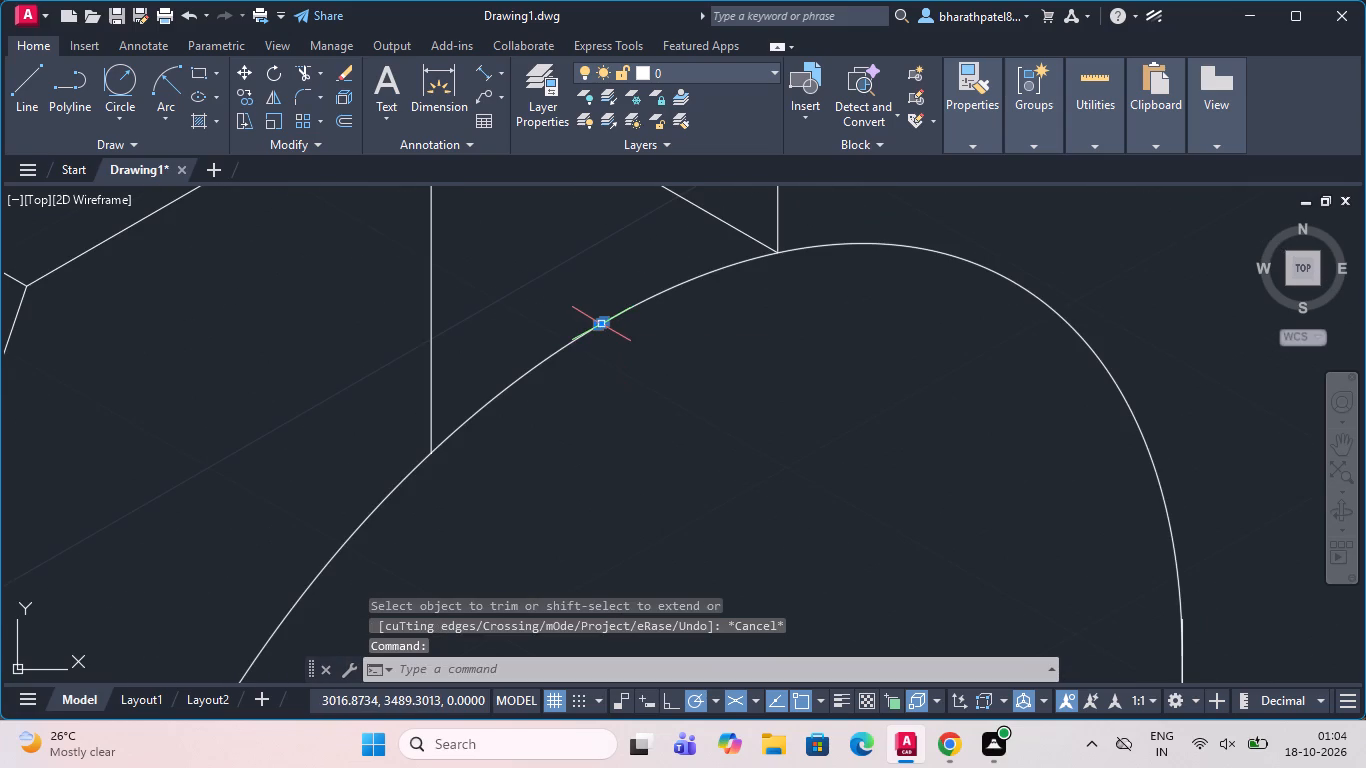
key(Escape)
click(630, 309)
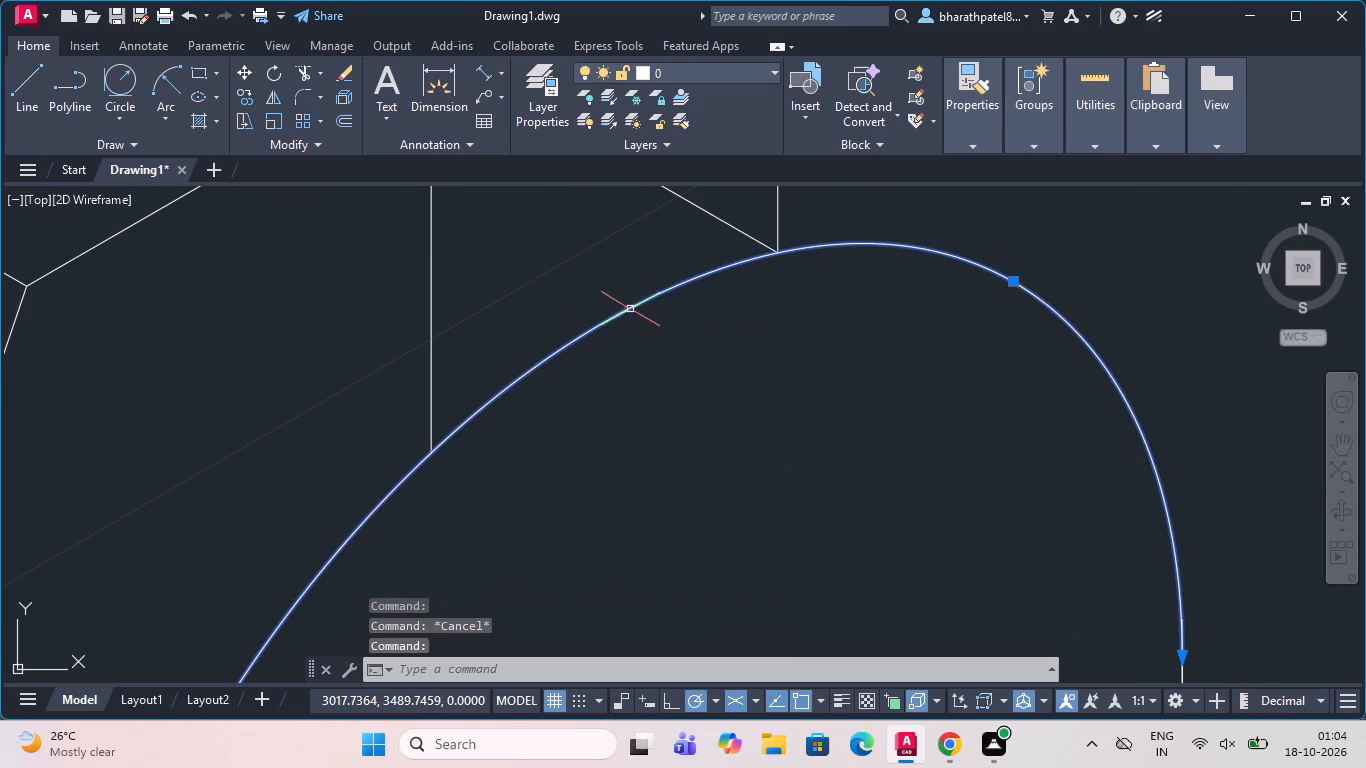
scroll(630, 307, down, 3)
key(Escape)
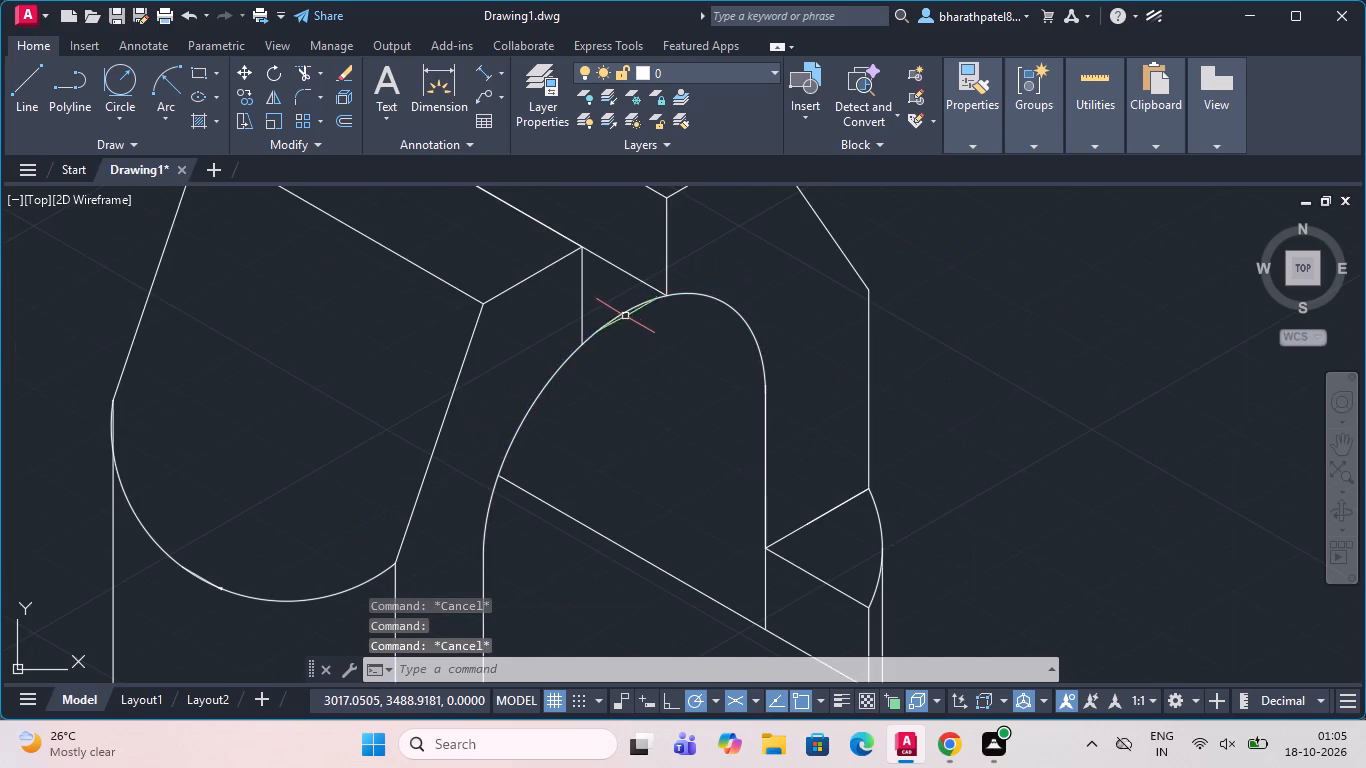
scroll(608, 330, up, 4)
scroll(581, 340, down, 3)
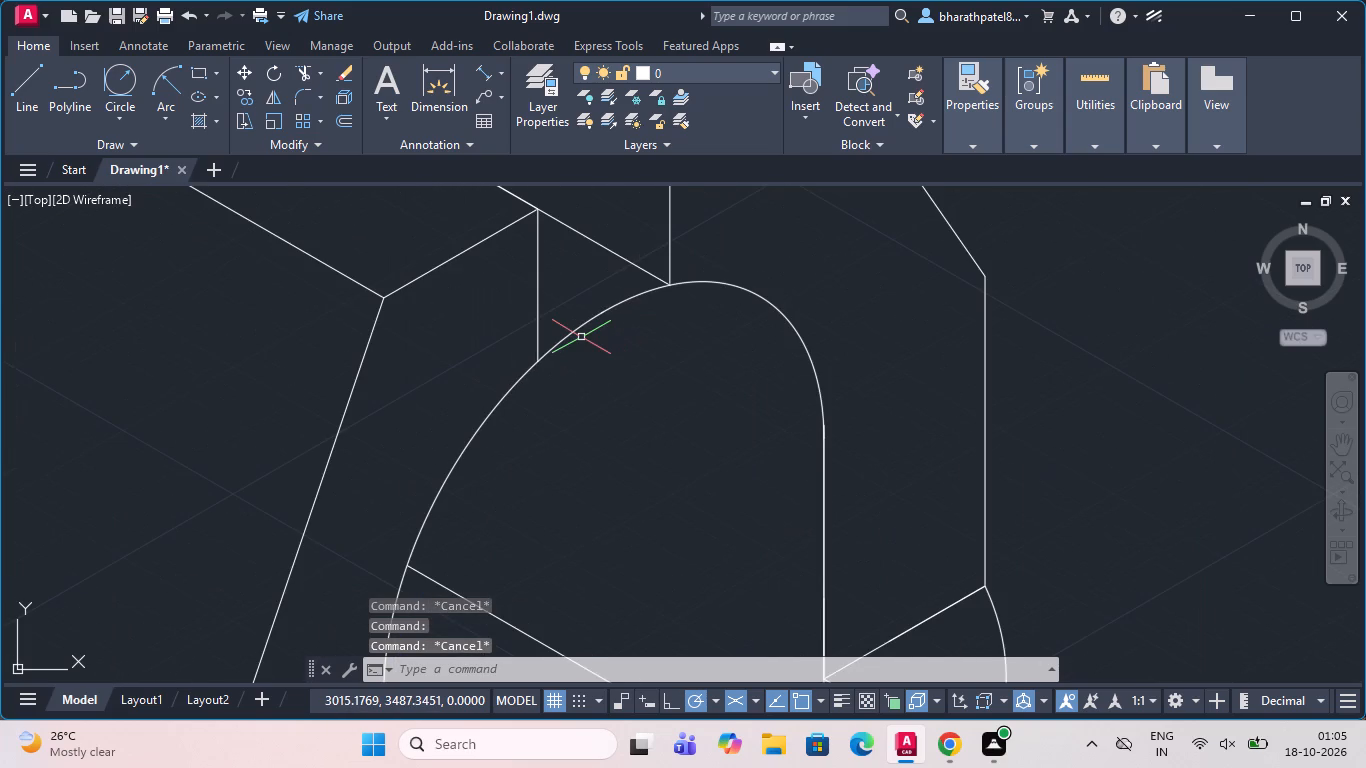
key(Escape)
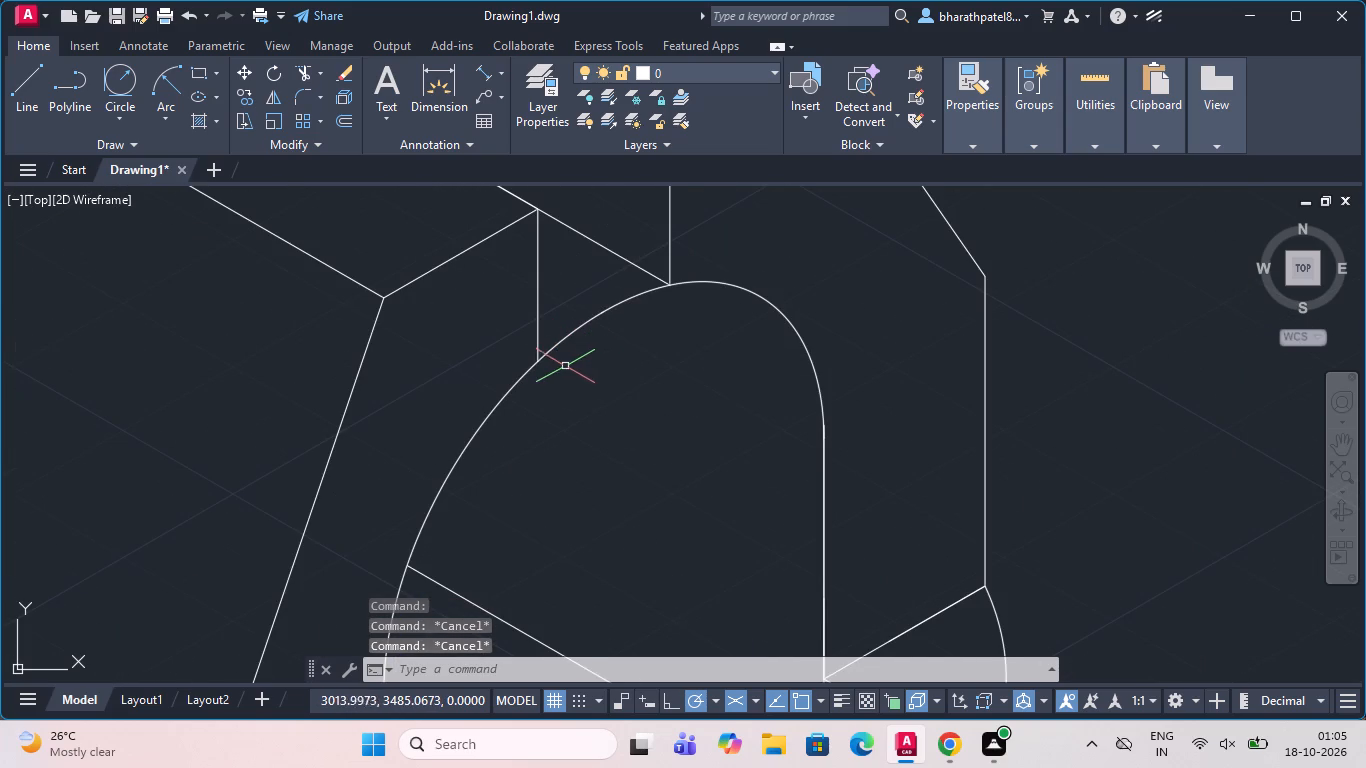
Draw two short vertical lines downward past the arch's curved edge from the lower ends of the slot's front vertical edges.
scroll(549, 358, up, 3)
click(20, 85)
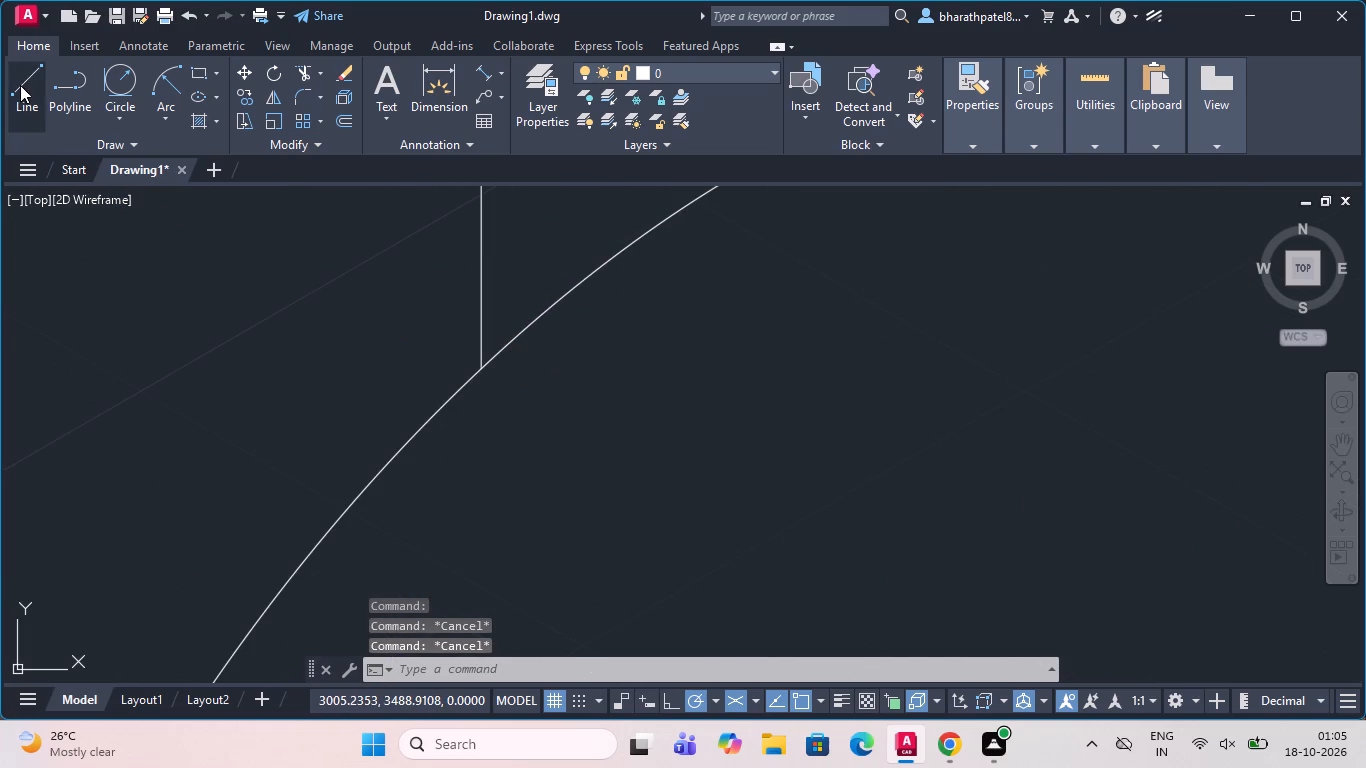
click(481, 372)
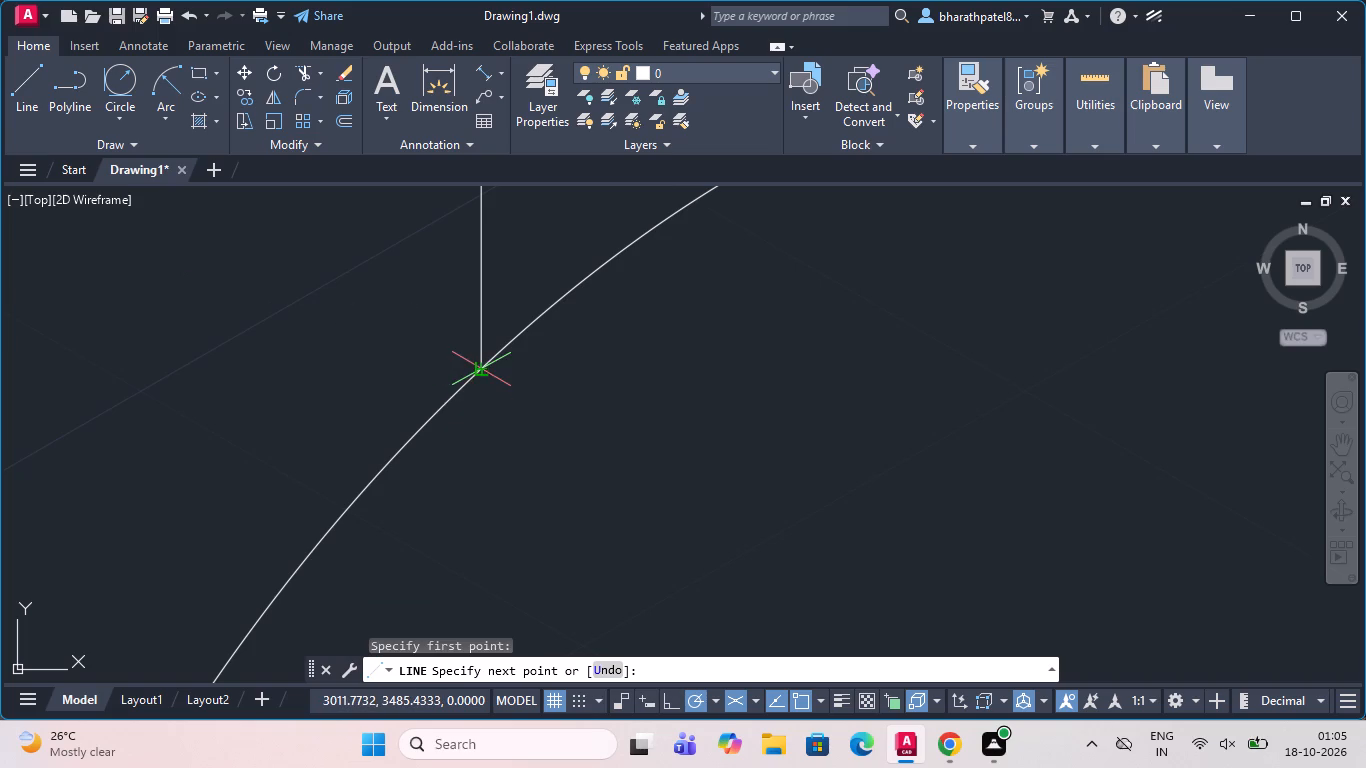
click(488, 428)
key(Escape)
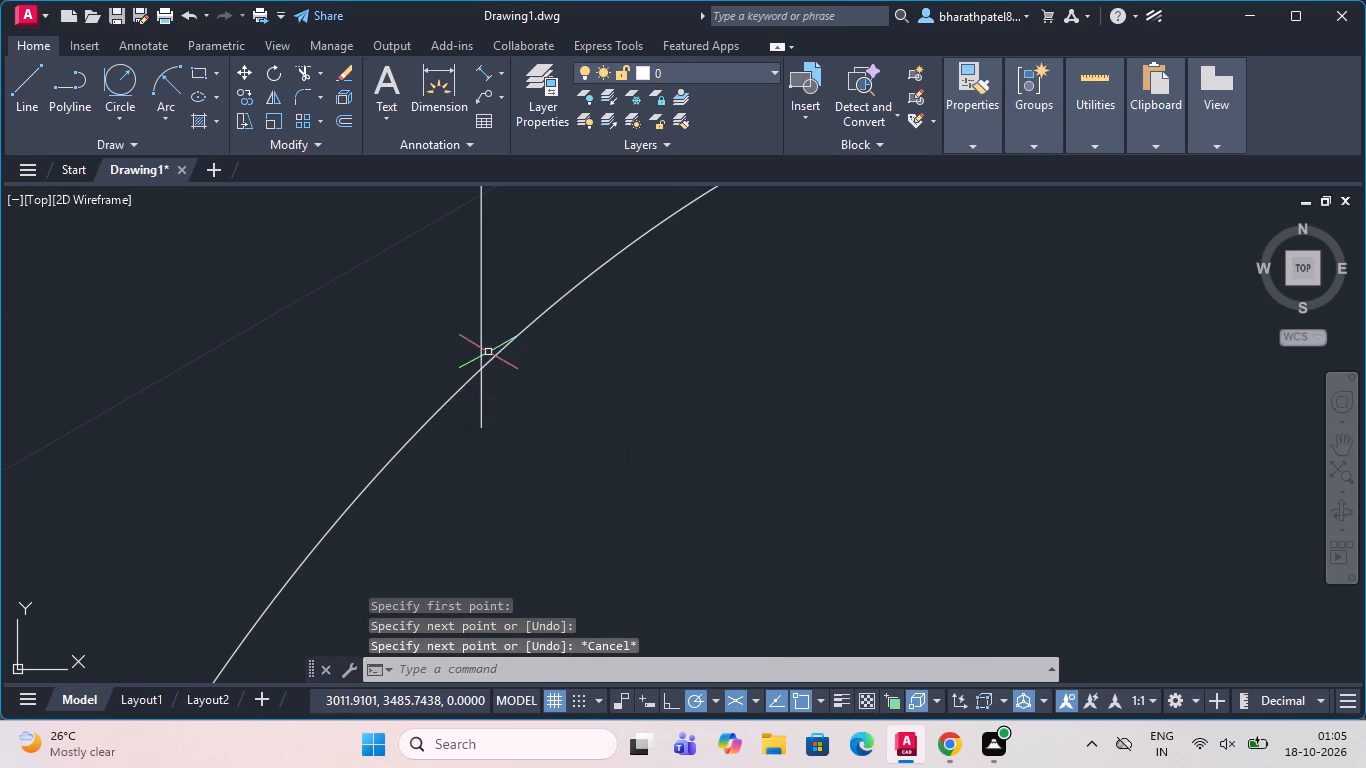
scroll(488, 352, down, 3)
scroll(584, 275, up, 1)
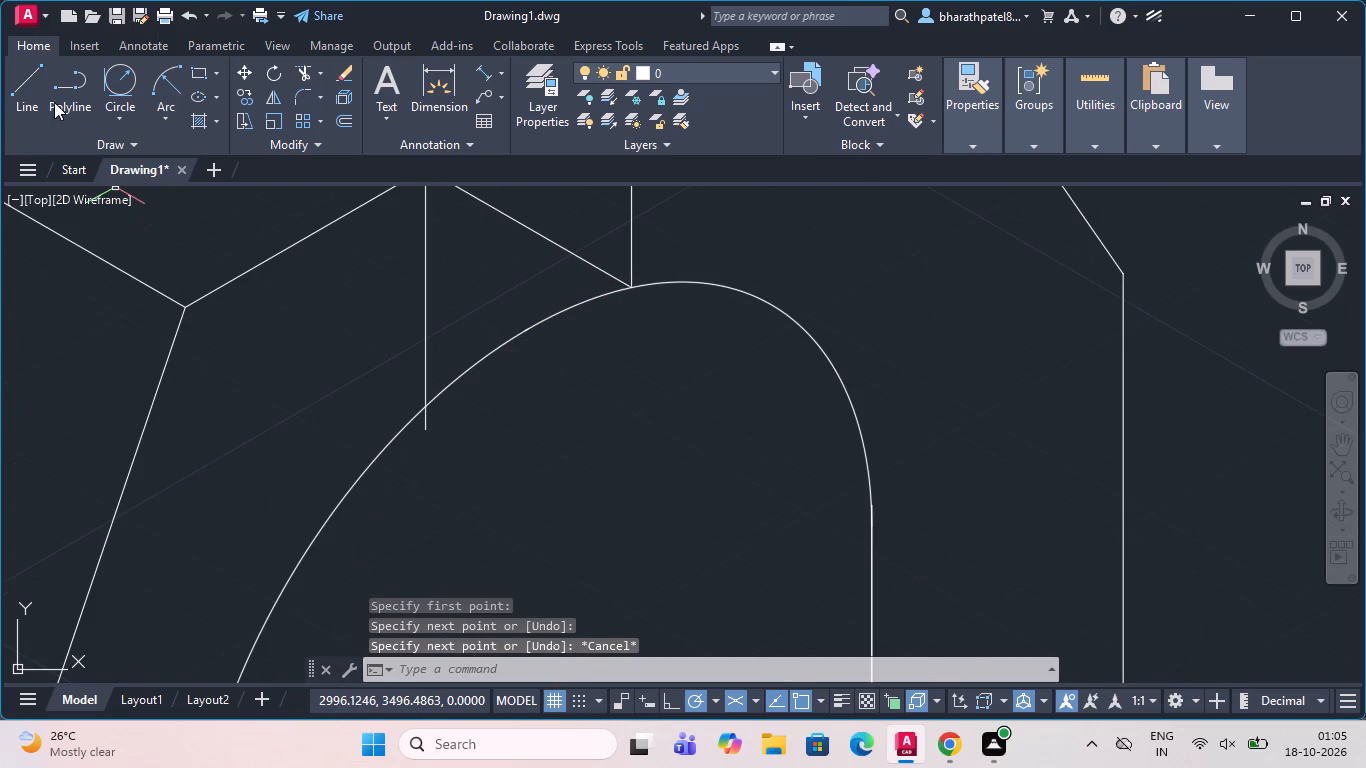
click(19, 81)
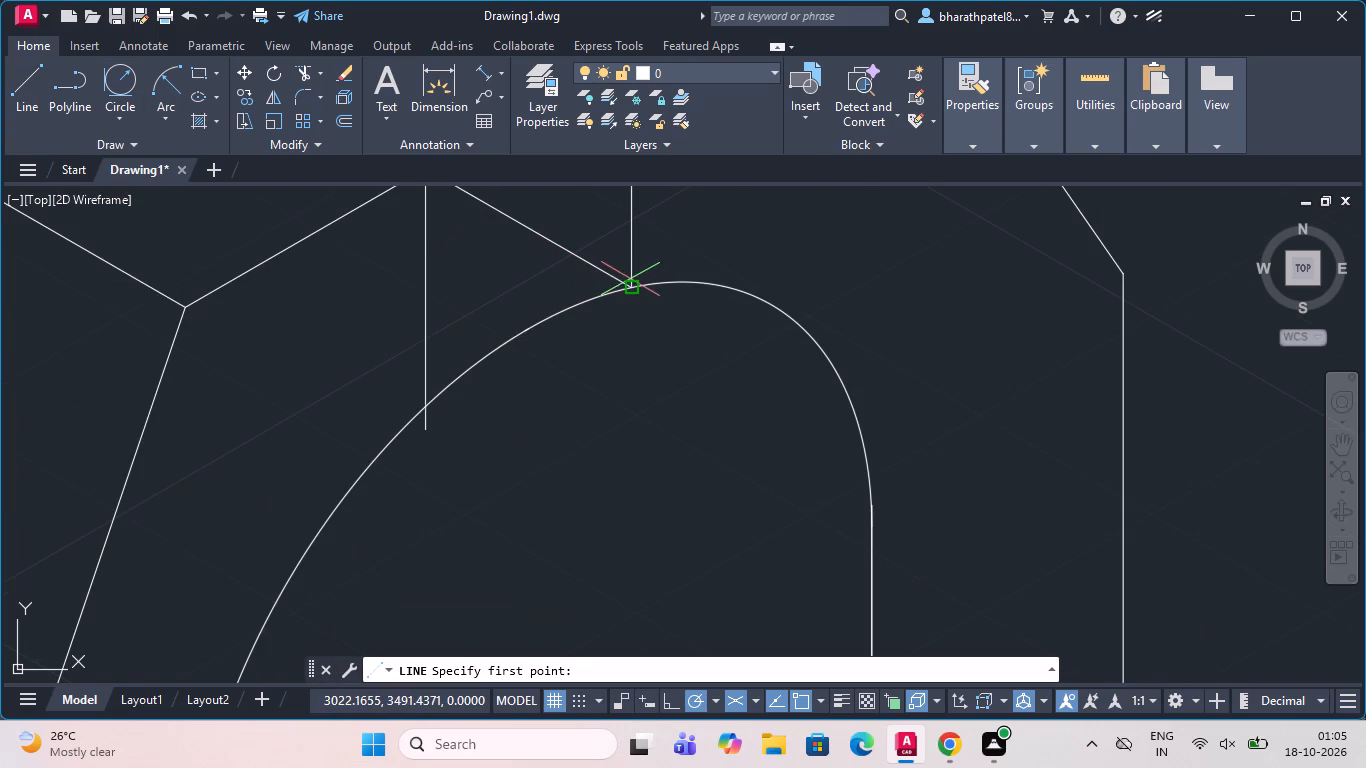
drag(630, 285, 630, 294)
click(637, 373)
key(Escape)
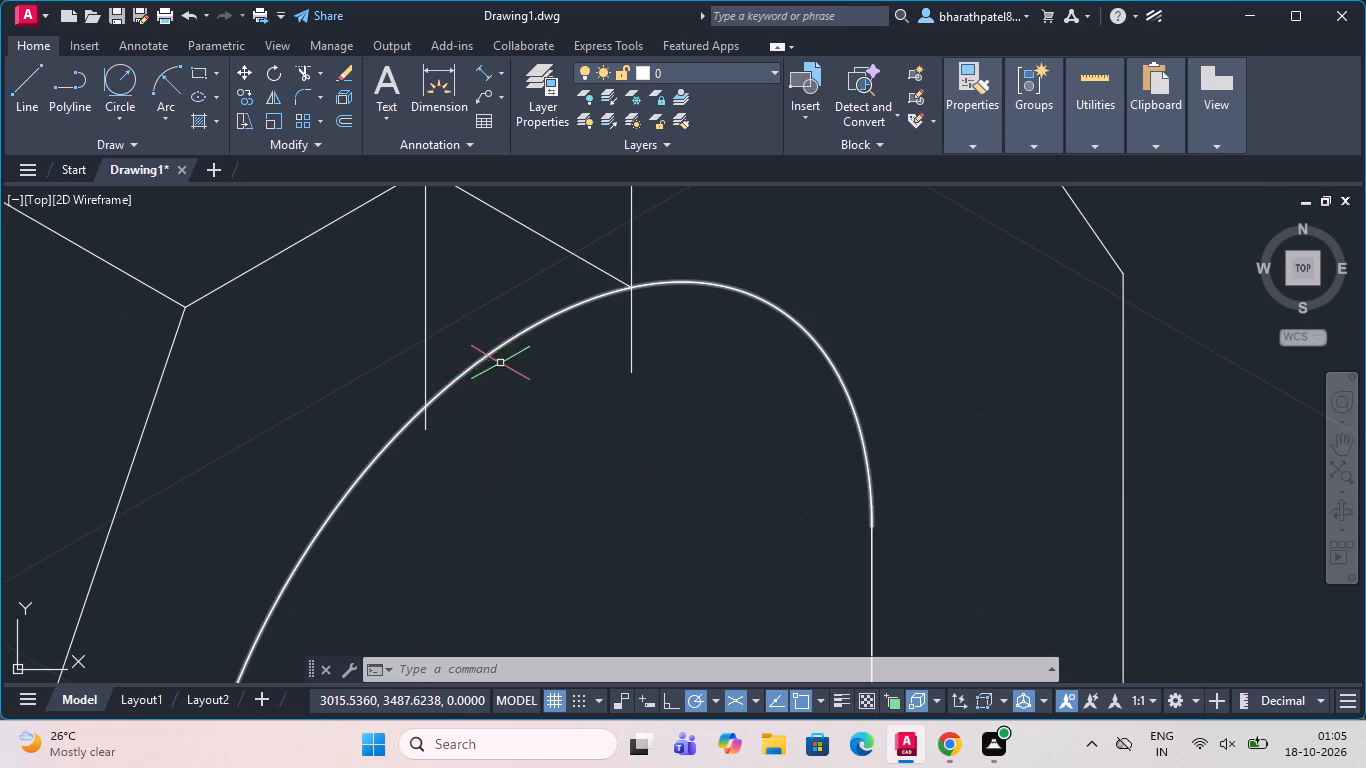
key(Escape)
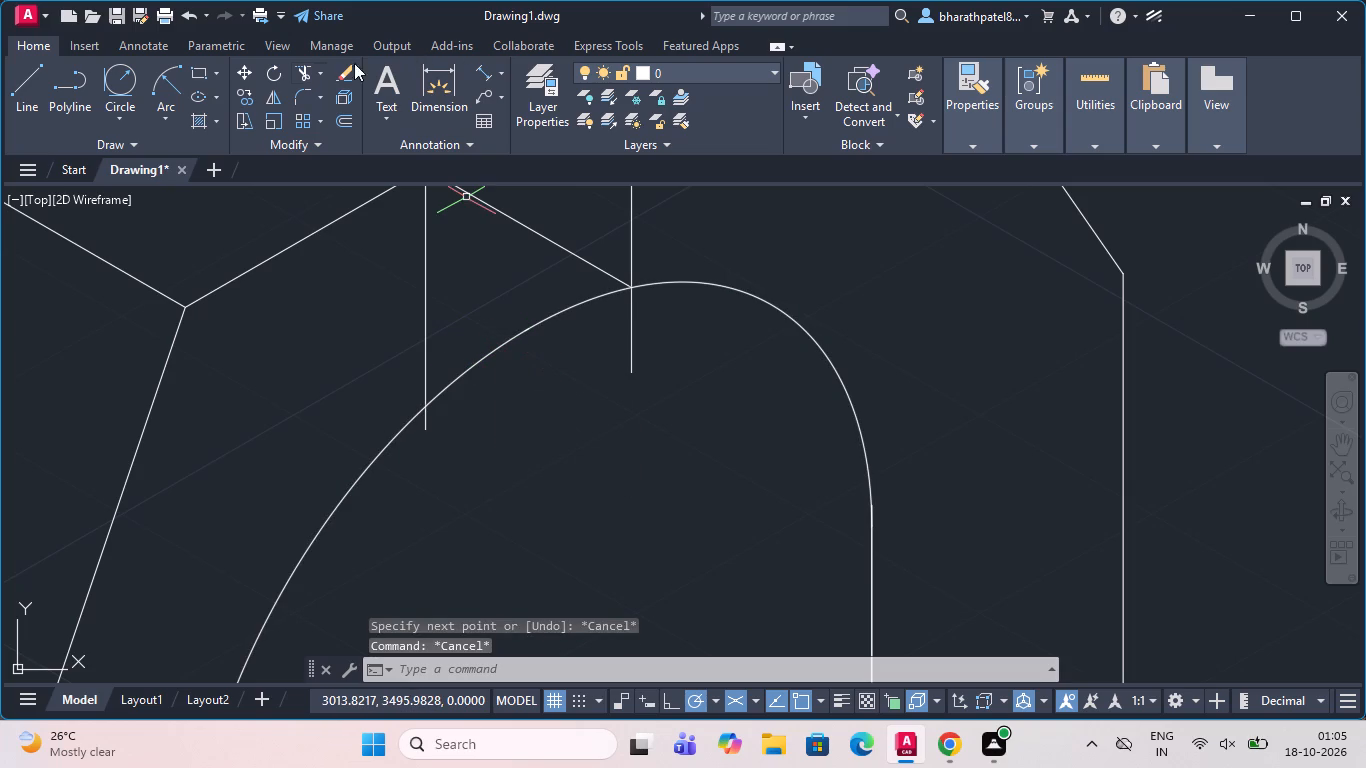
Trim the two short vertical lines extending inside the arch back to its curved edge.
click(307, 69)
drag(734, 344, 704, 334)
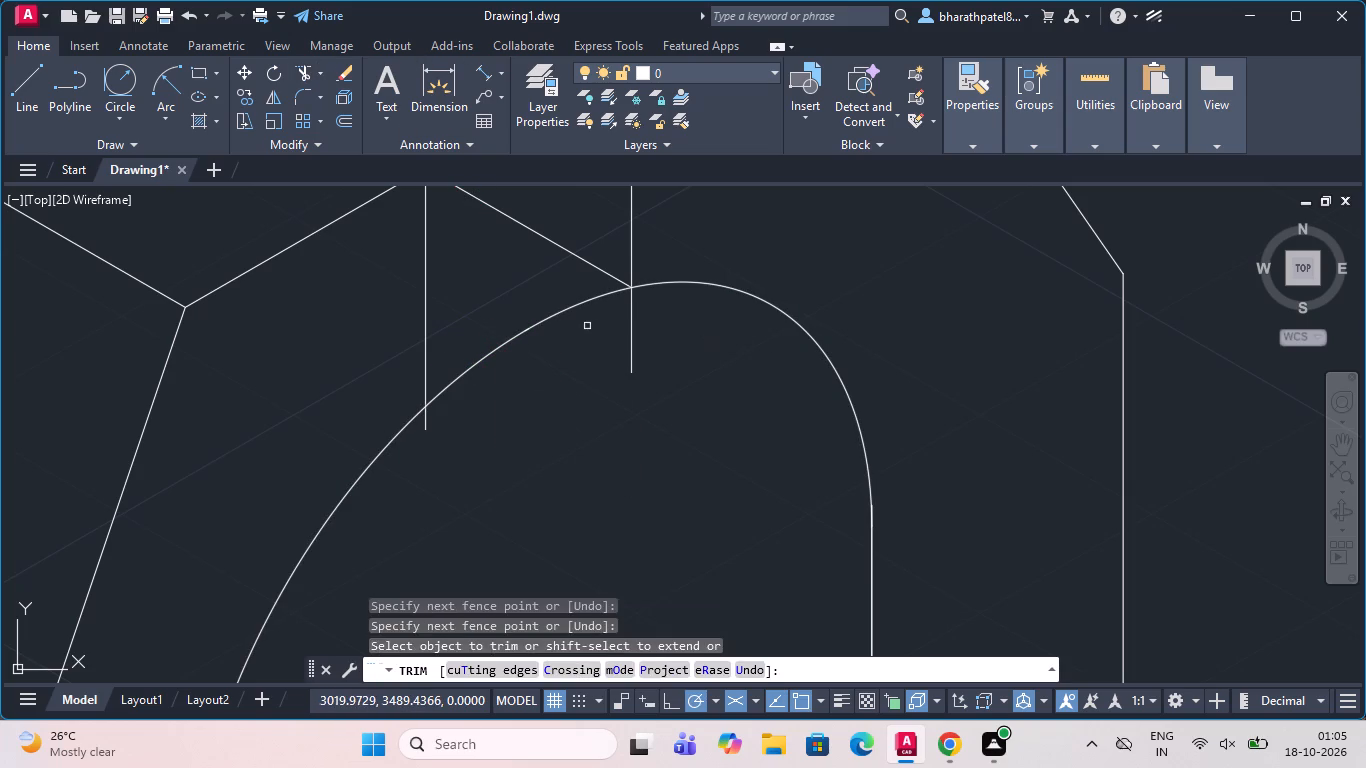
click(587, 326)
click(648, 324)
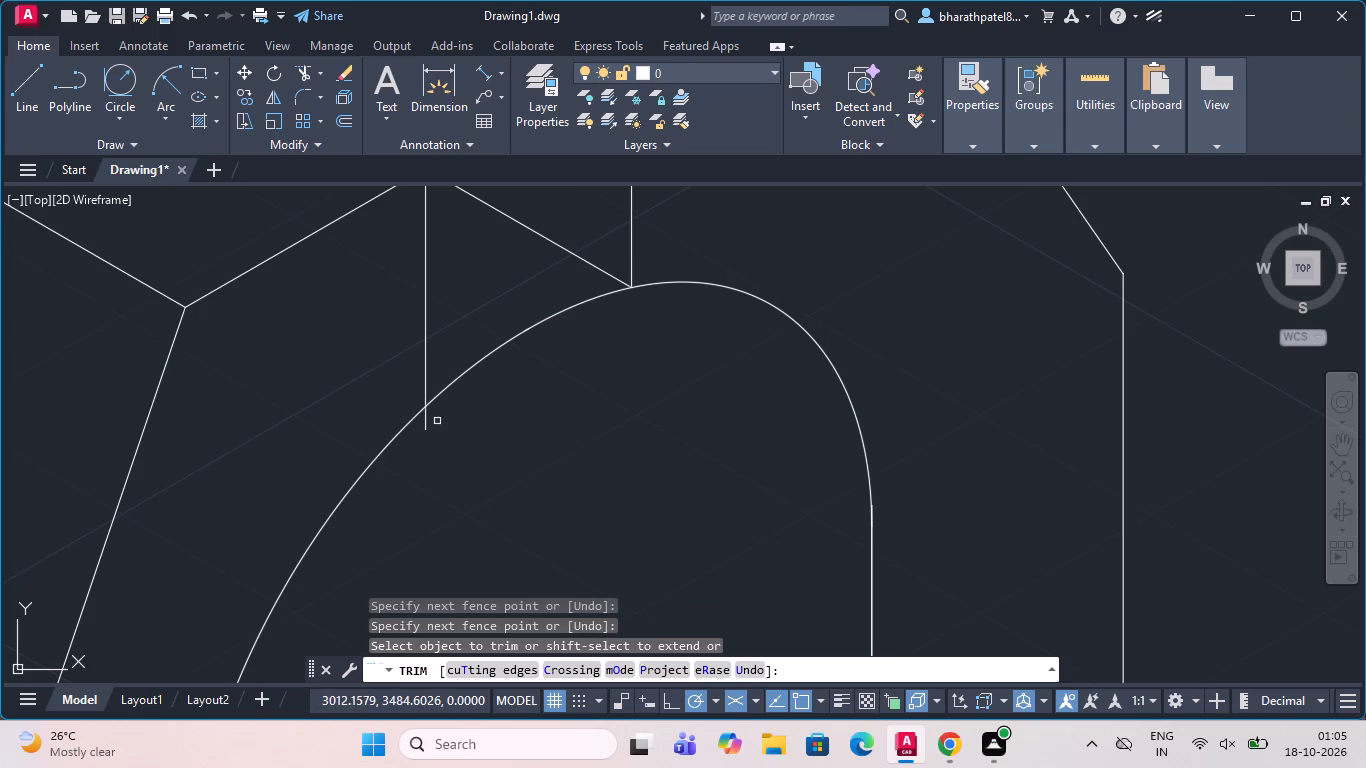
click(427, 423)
Add an aligned dimension for the top slot's width between the back corners of the two upper blocks.
scroll(462, 425, down, 1)
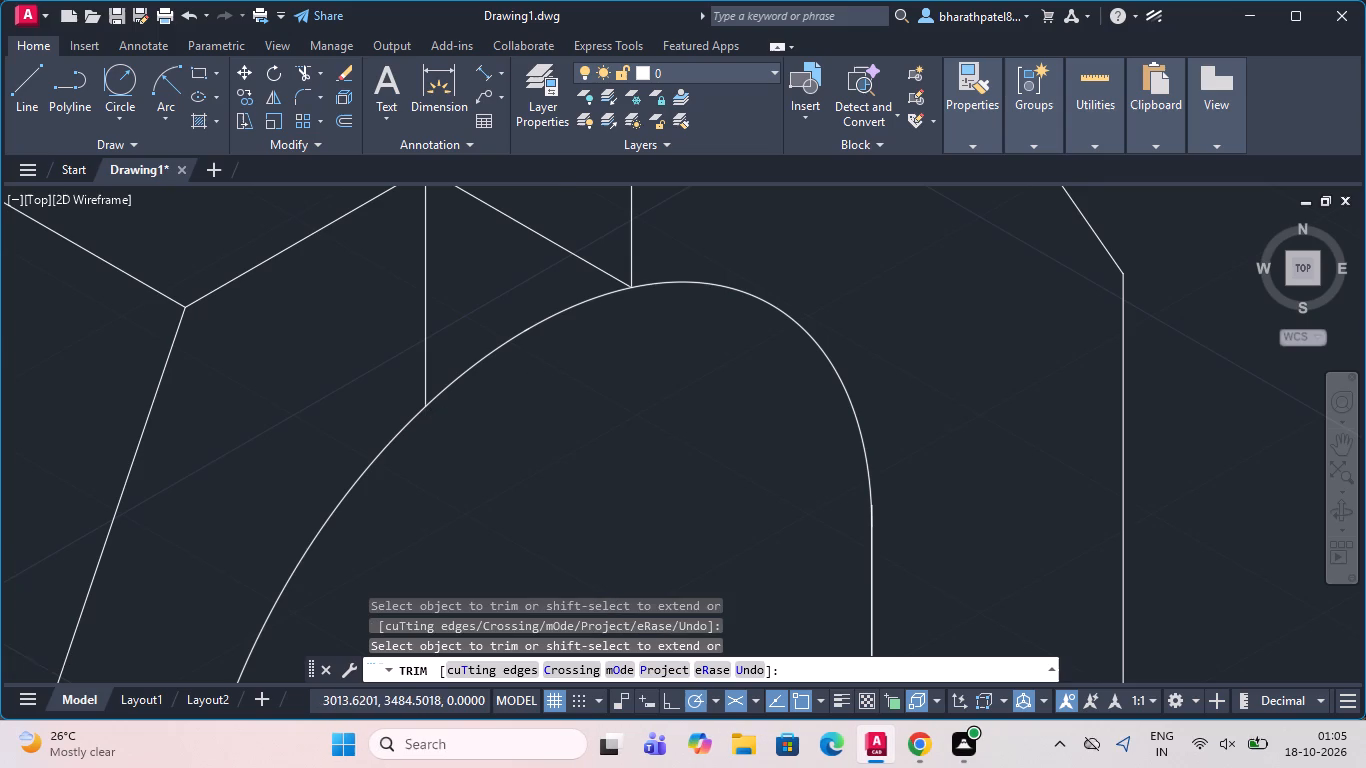
scroll(462, 425, down, 1)
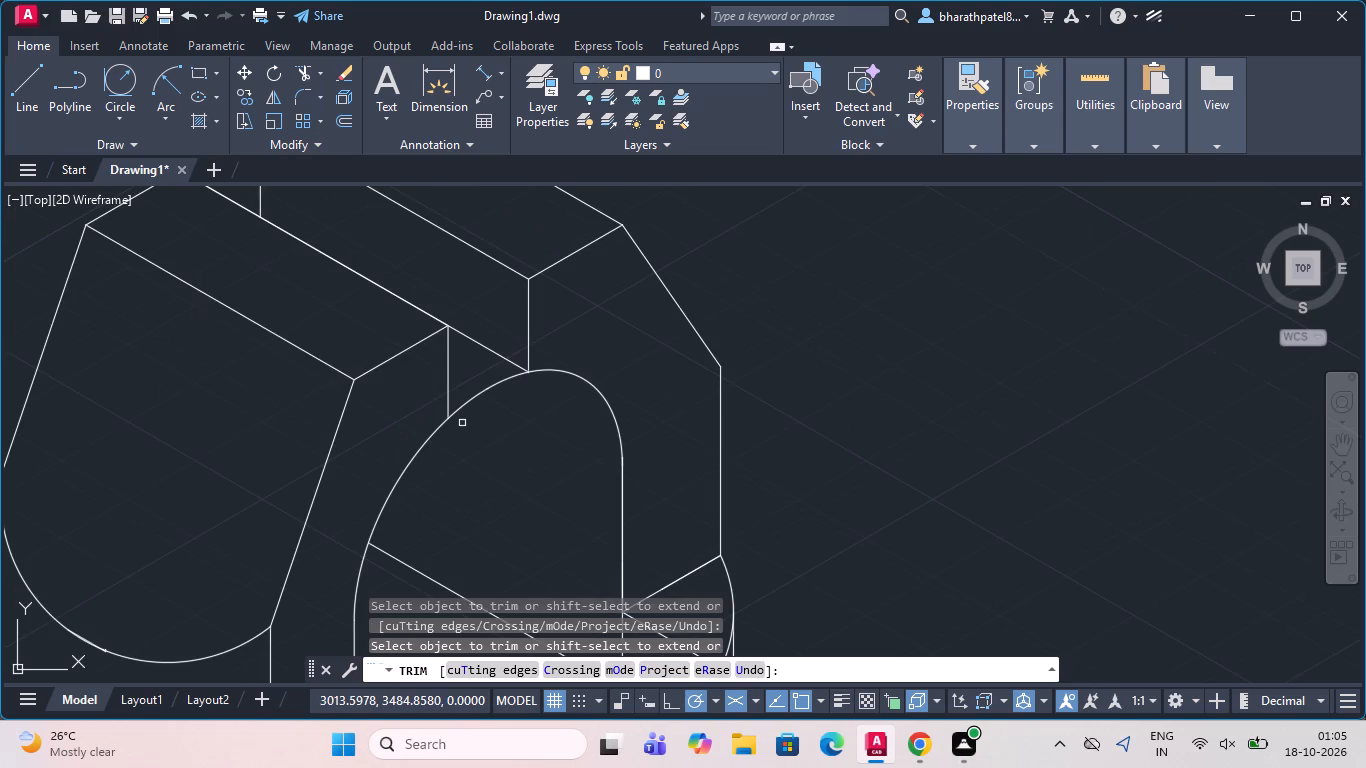
scroll(465, 346, down, 2)
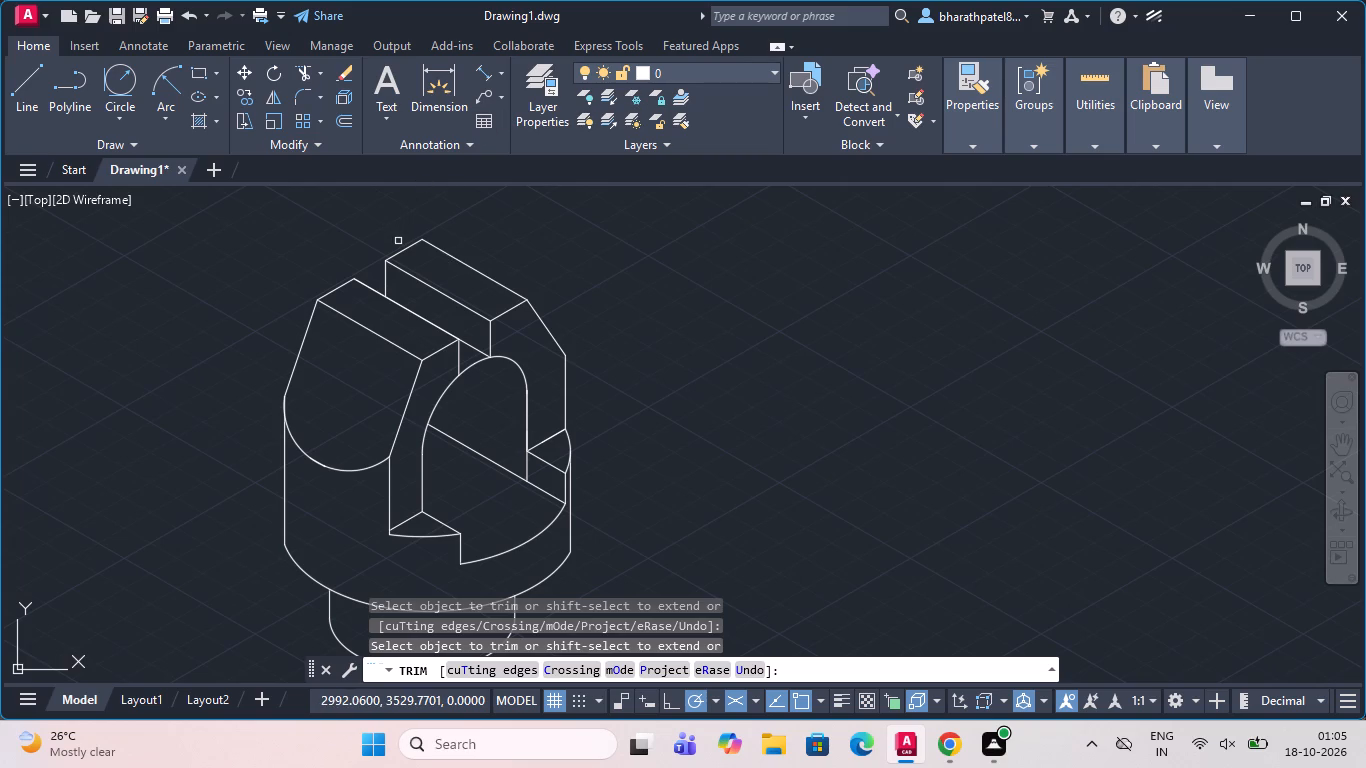
scroll(398, 241, up, 3)
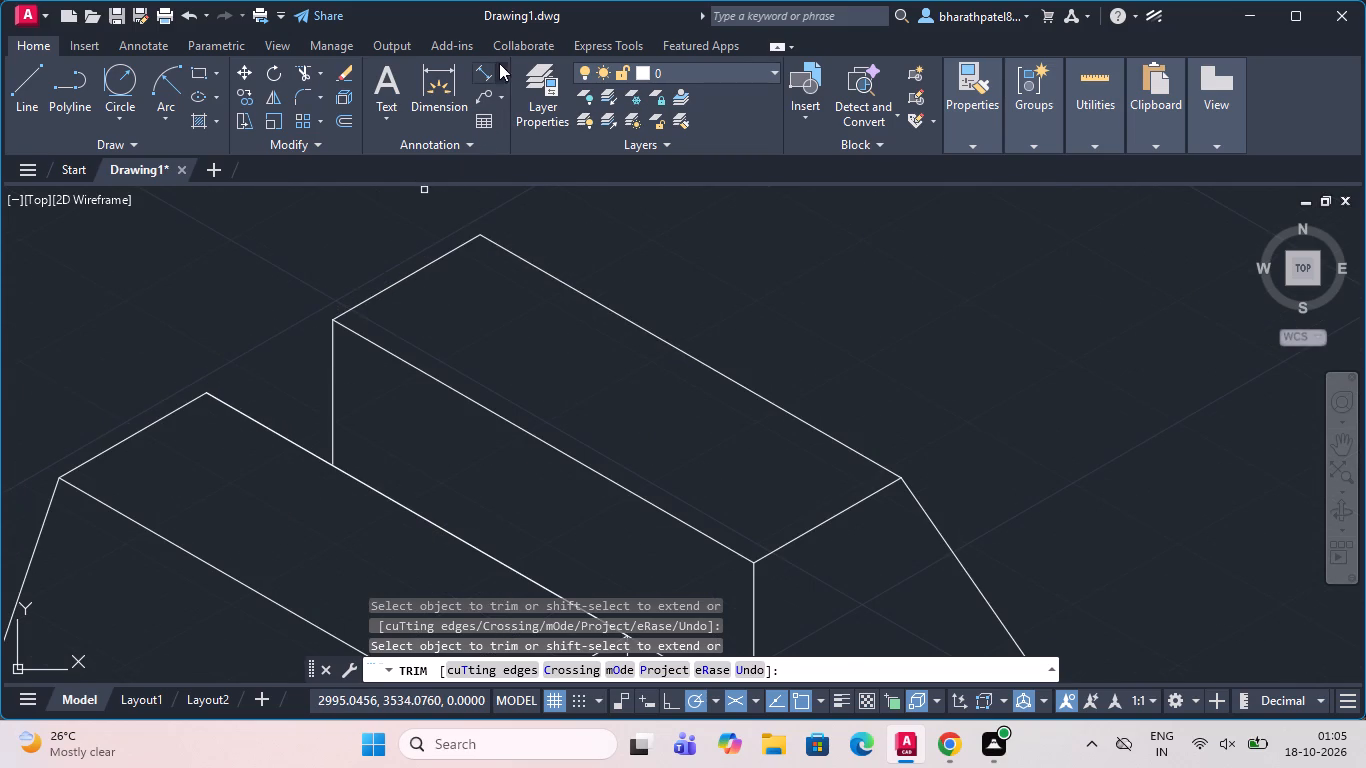
click(494, 69)
click(502, 68)
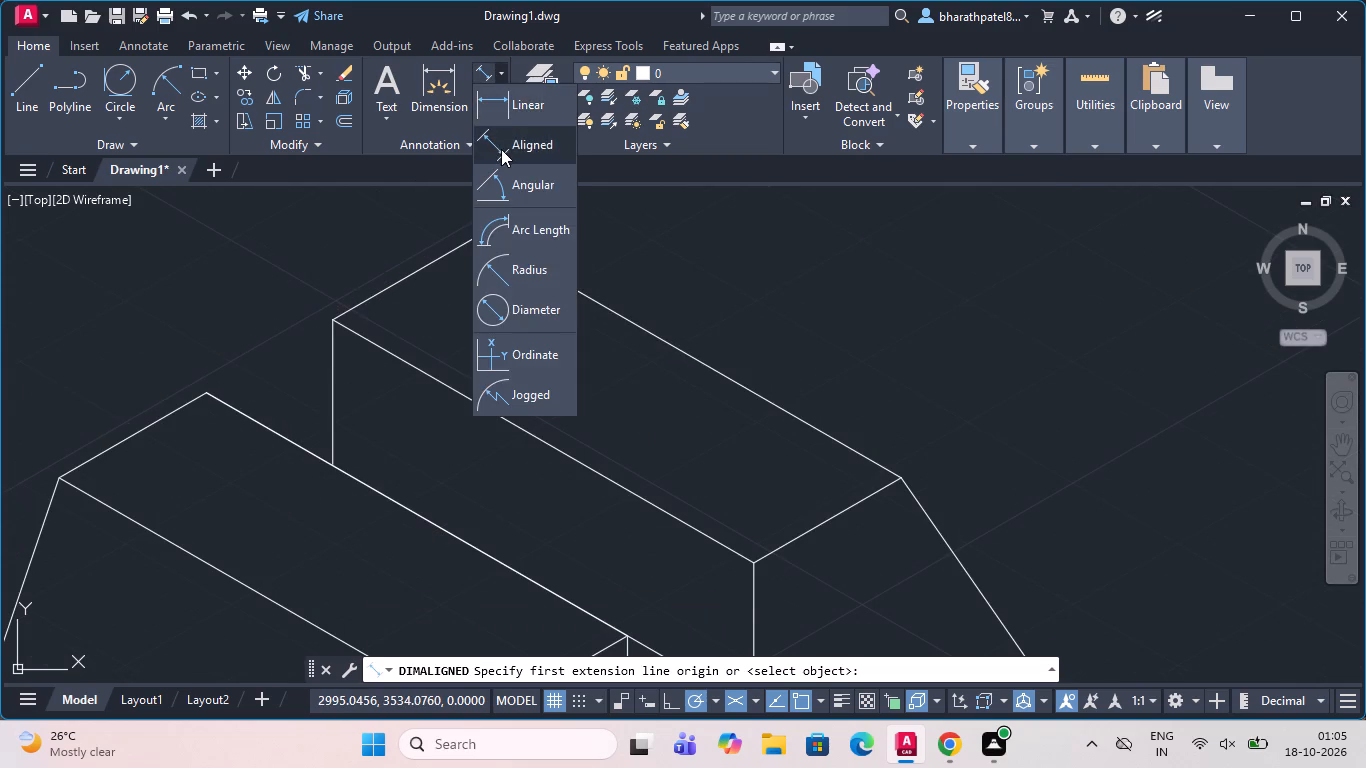
click(501, 149)
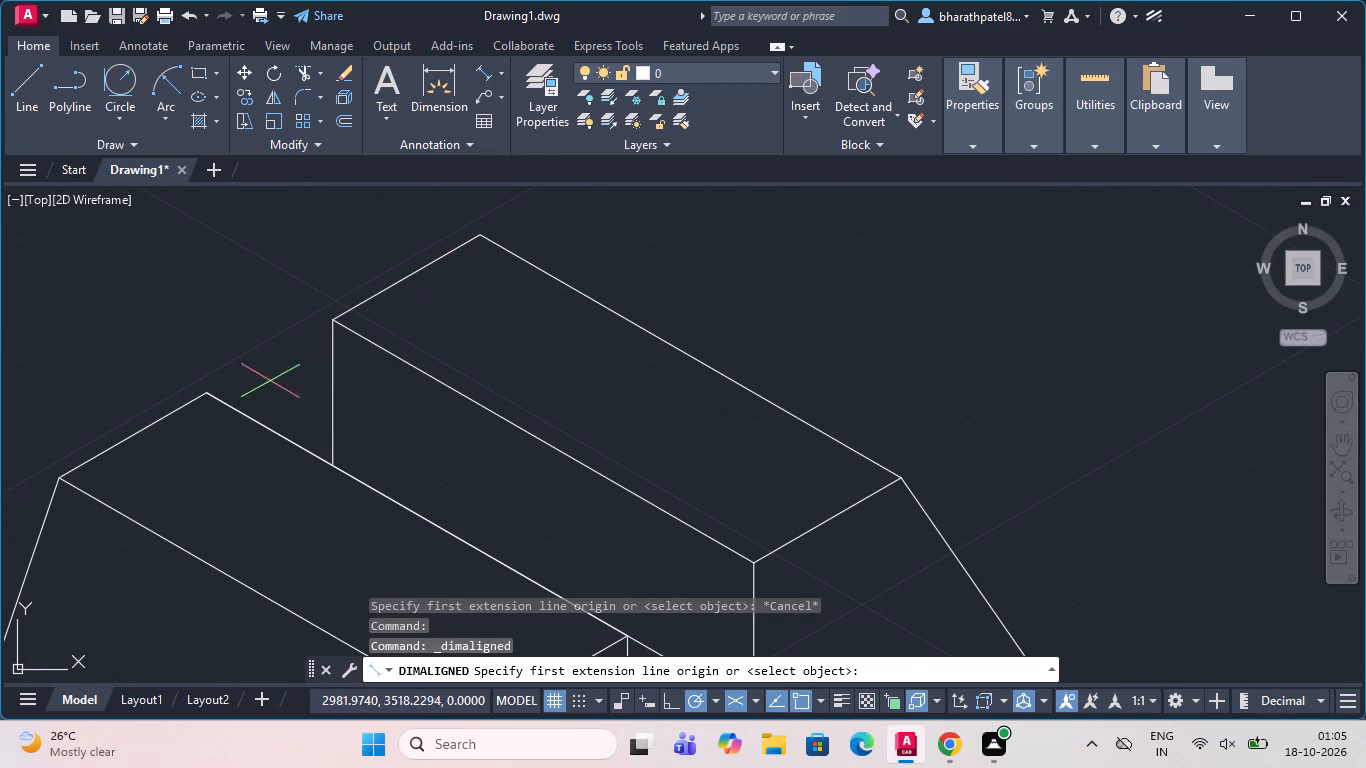
click(204, 392)
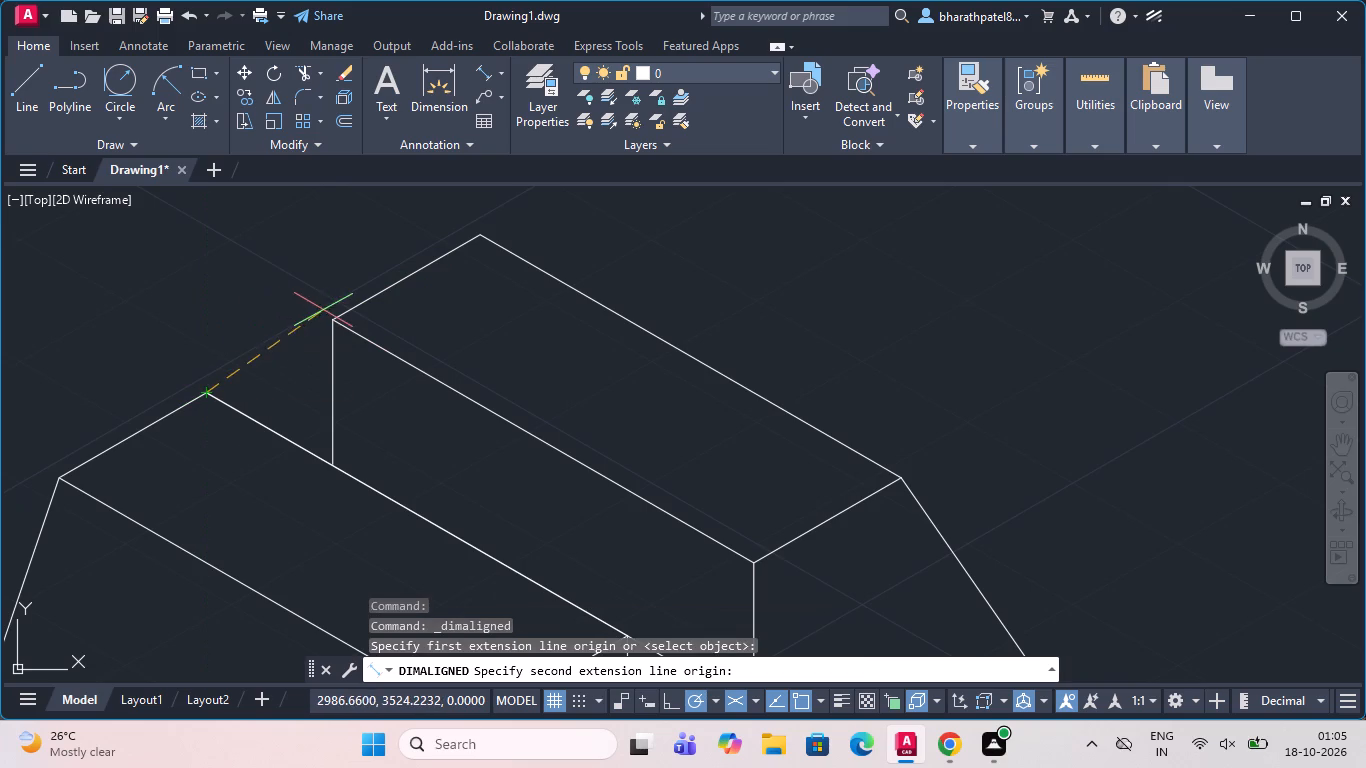
click(337, 320)
click(333, 285)
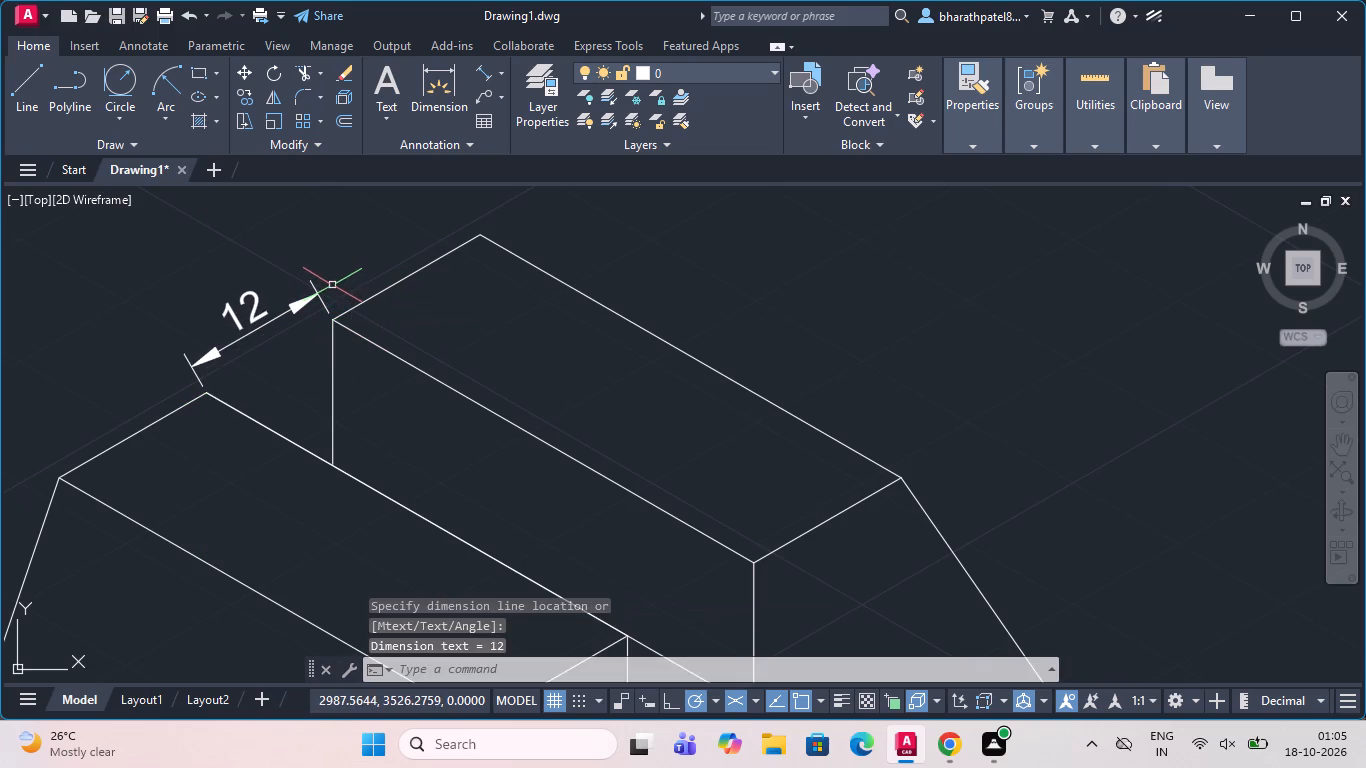
Add an aligned dimension for the overall width across both upper blocks, placed outside the slot-width dimension.
click(480, 63)
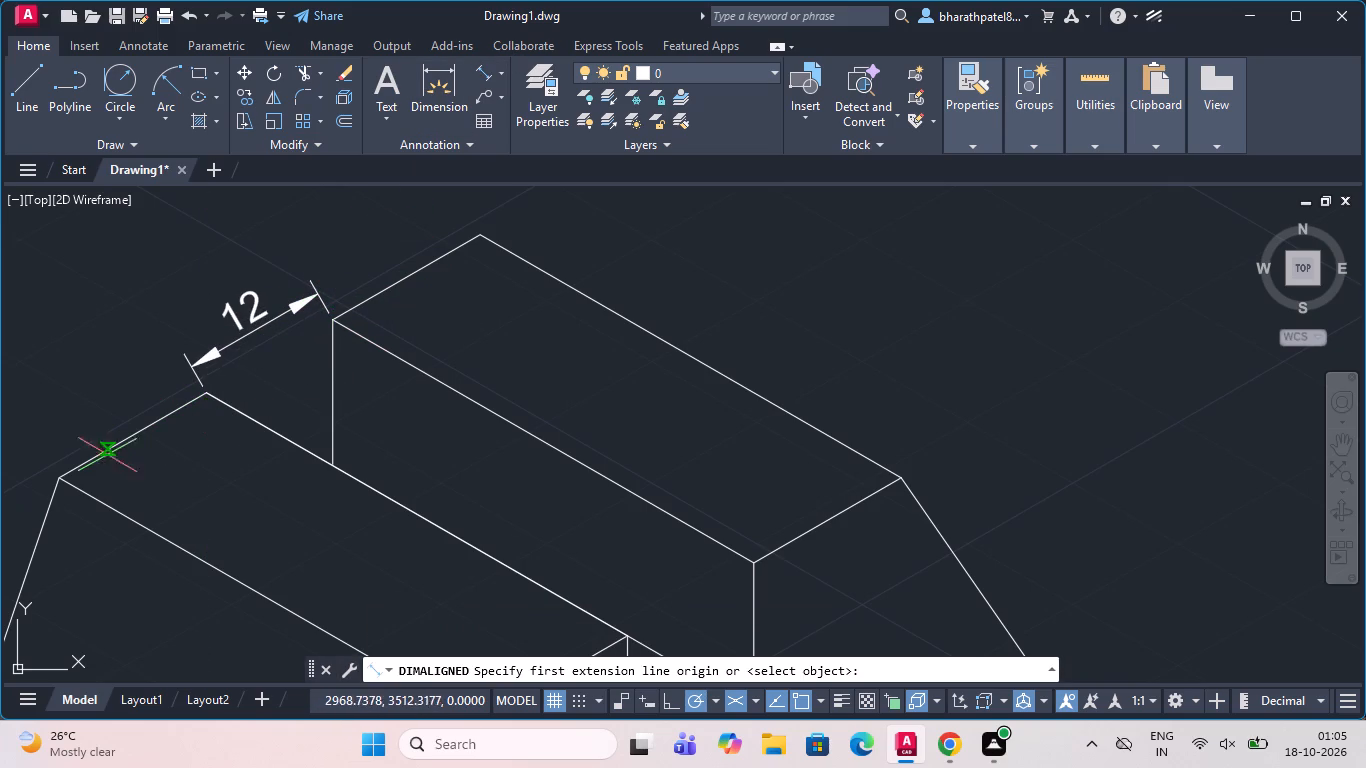
click(60, 478)
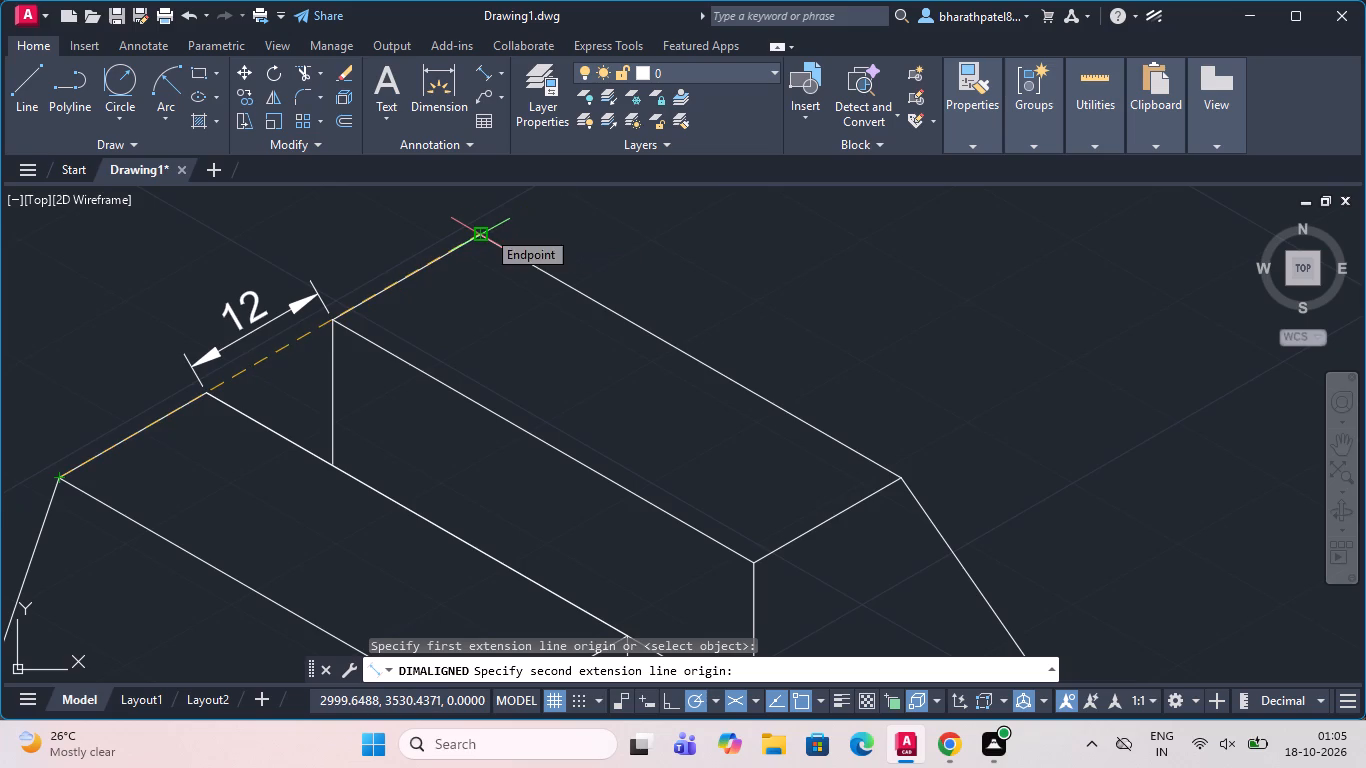
scroll(486, 229, up, 3)
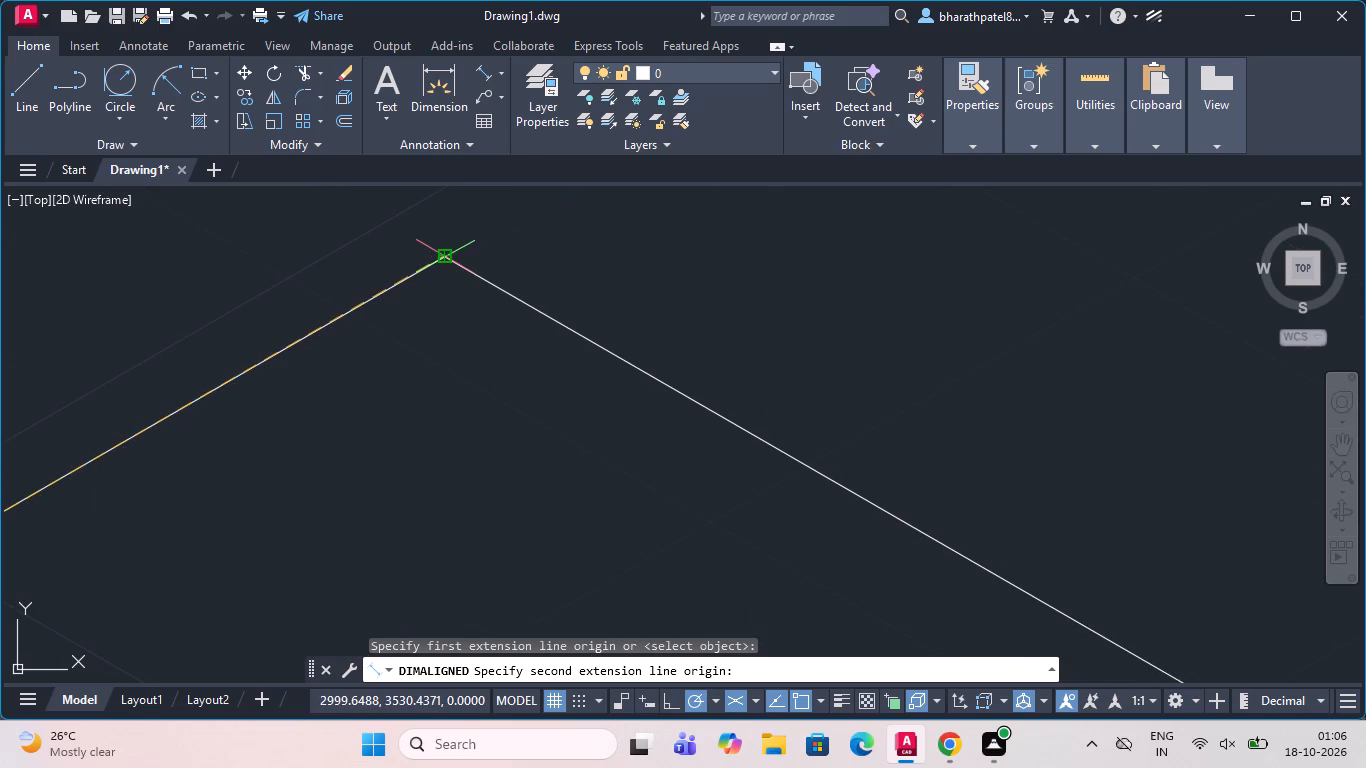
click(445, 260)
scroll(445, 260, down, 4)
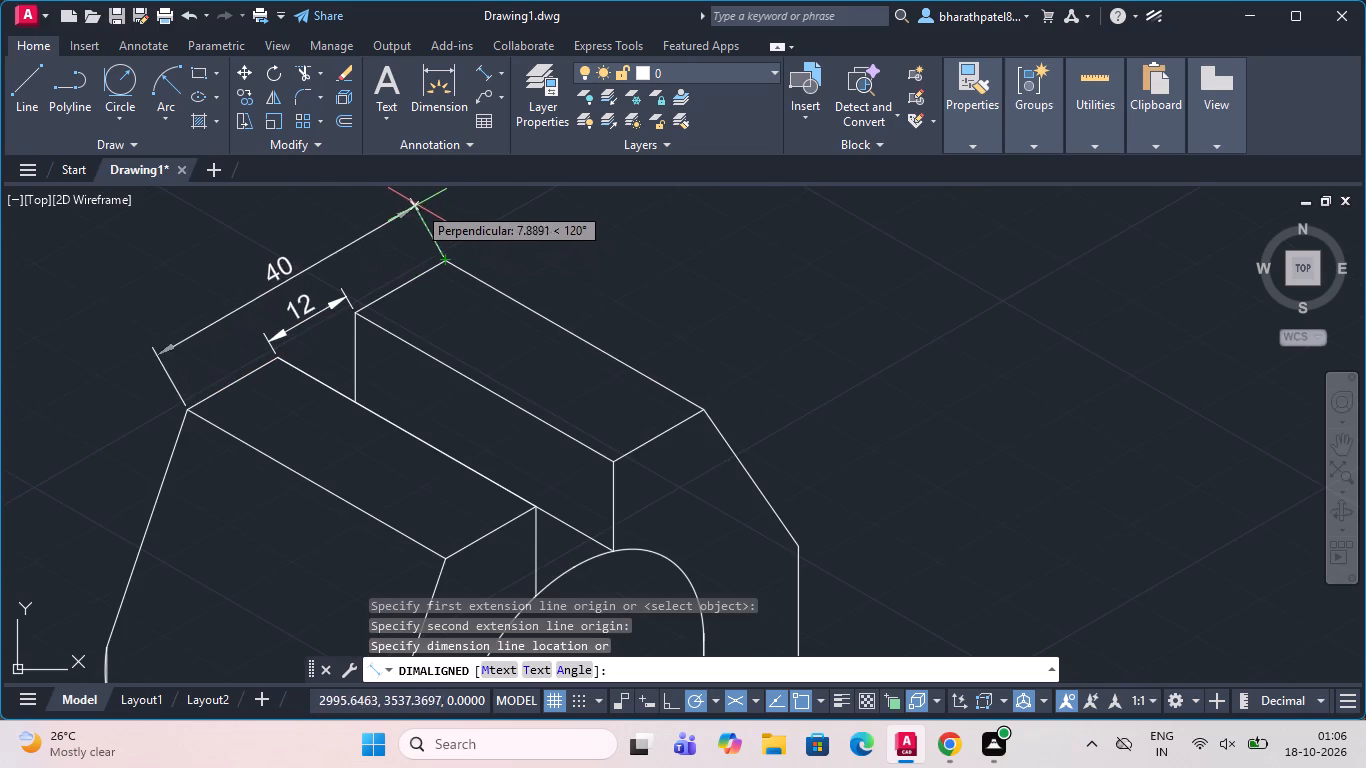
click(416, 203)
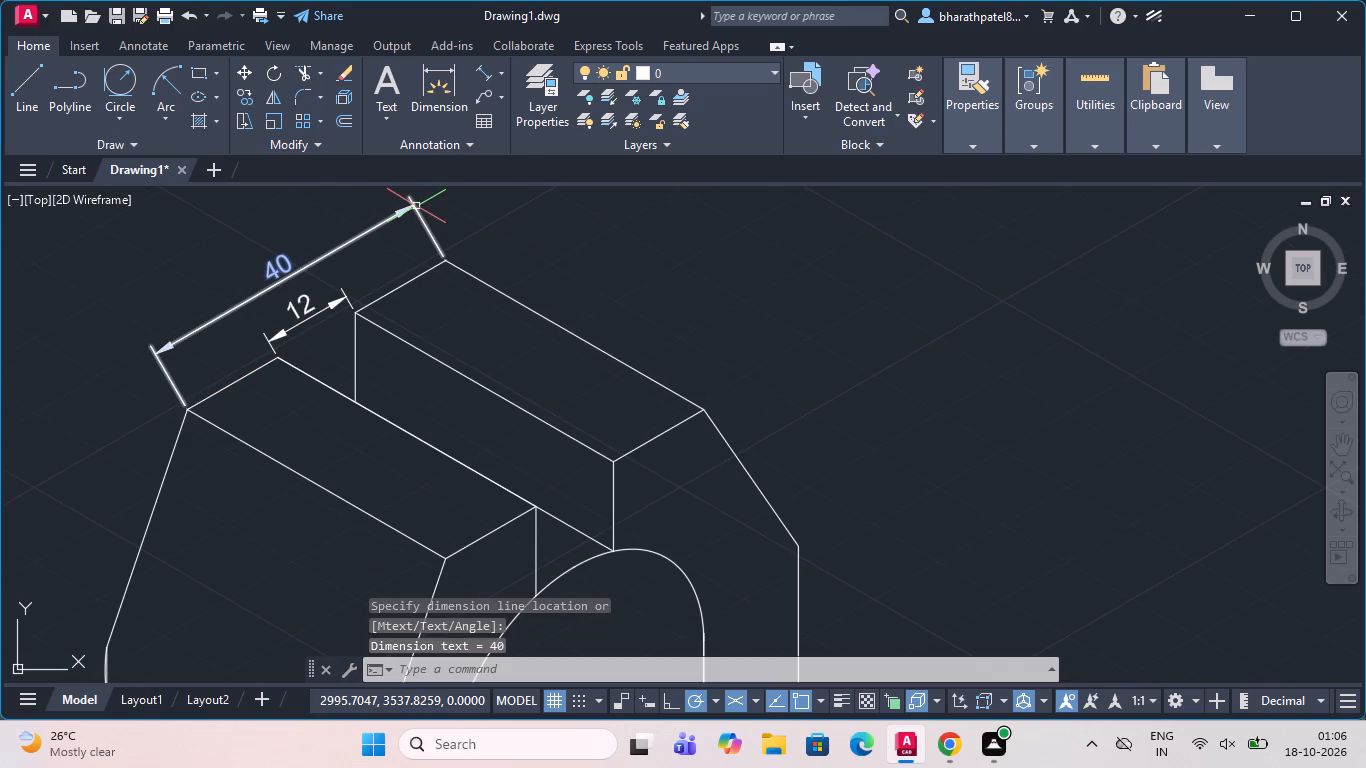
Add an aligned dimension for the length of the rear upper block's outer top edge, placed just outside that edge.
click(478, 70)
scroll(434, 272, up, 2)
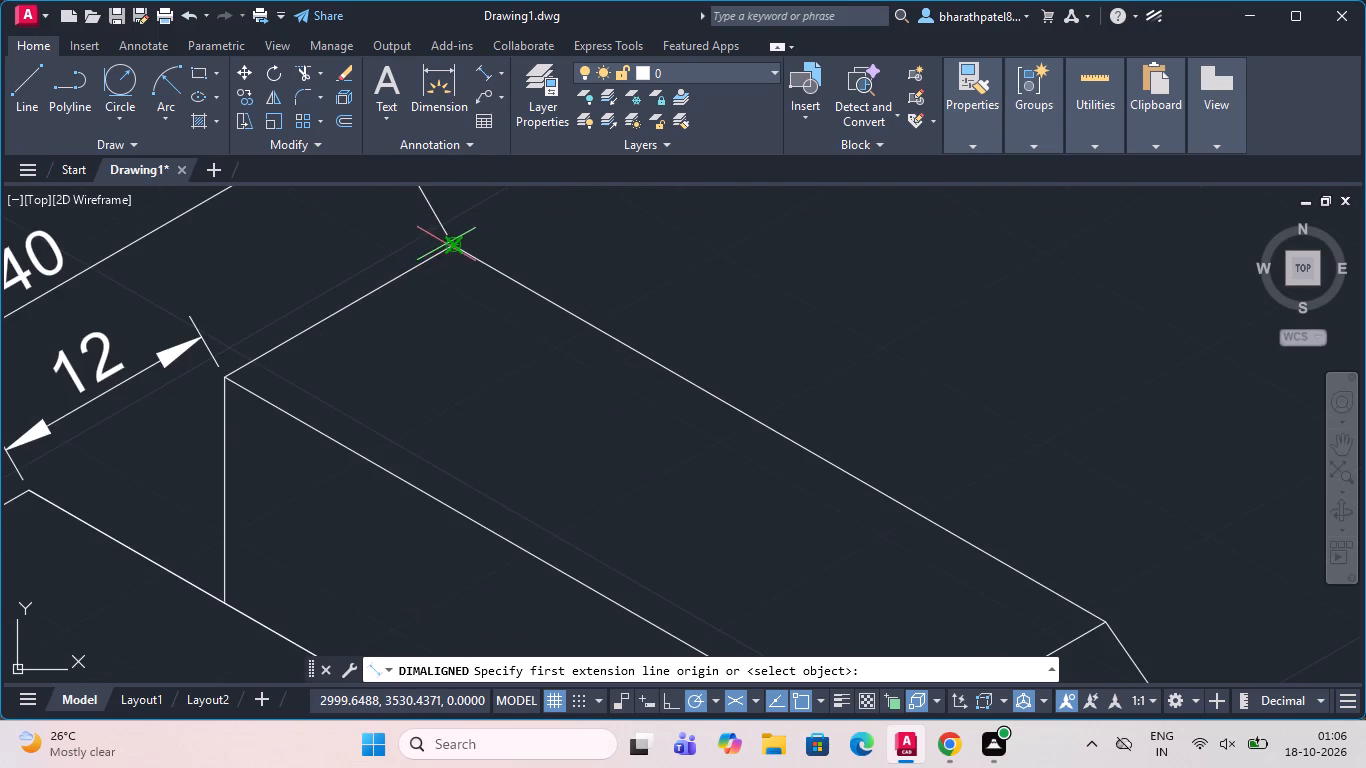
click(450, 248)
scroll(478, 242, down, 2)
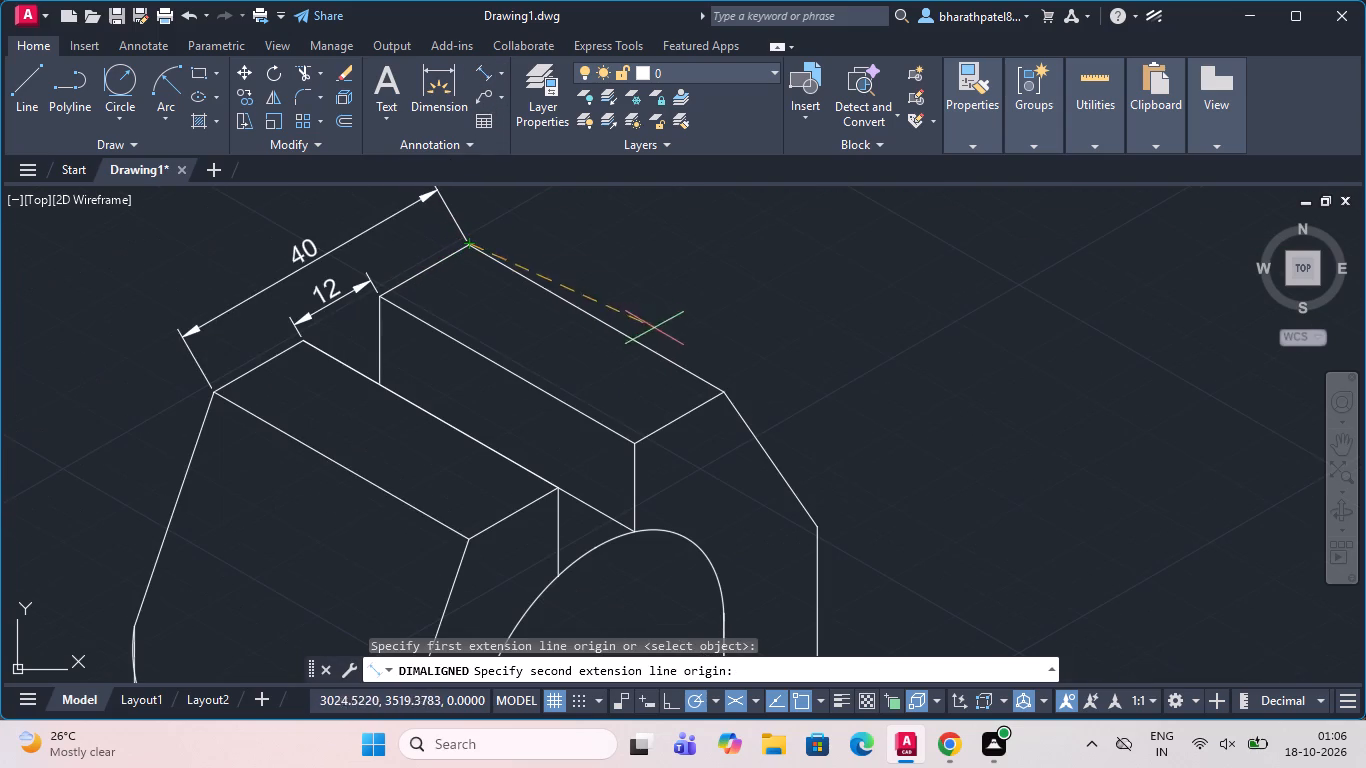
scroll(716, 397, up, 2)
click(723, 384)
scroll(724, 386, down, 2)
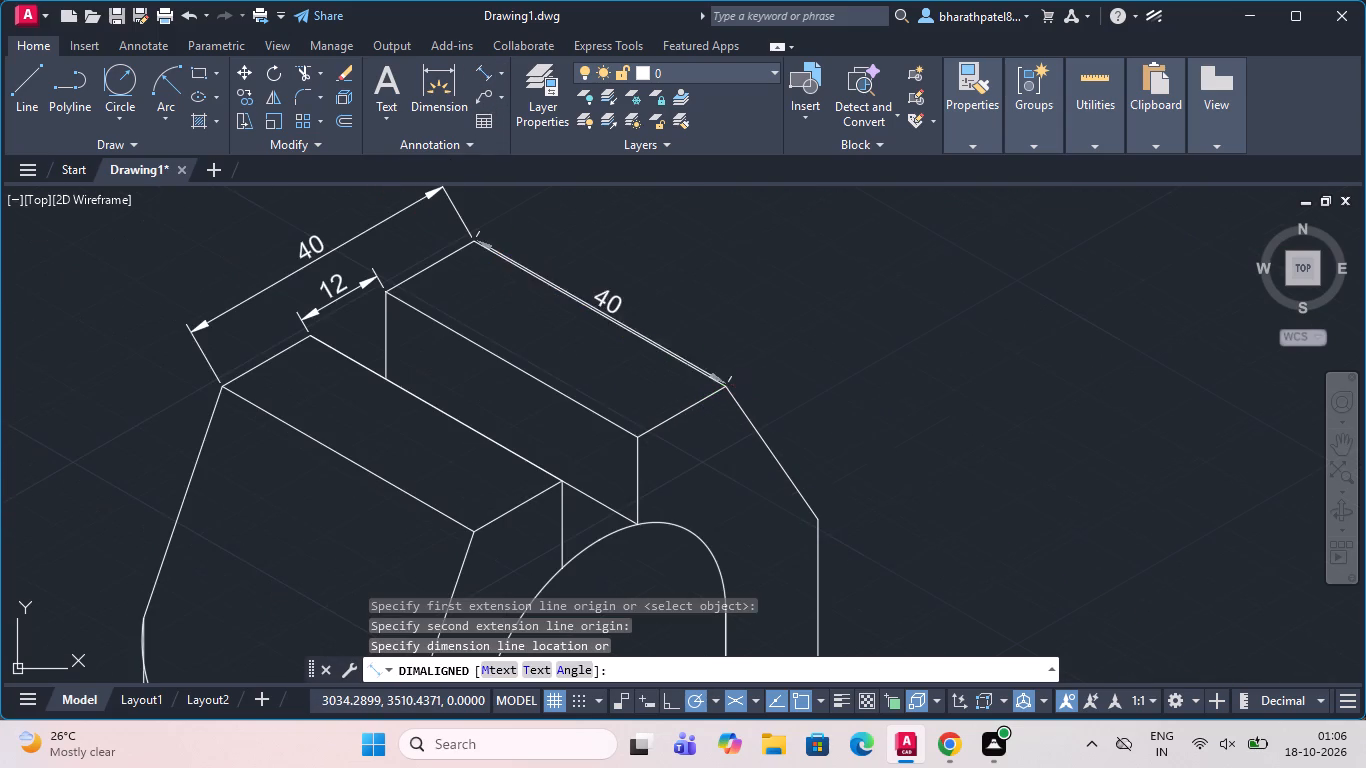
click(740, 334)
scroll(724, 328, down, 2)
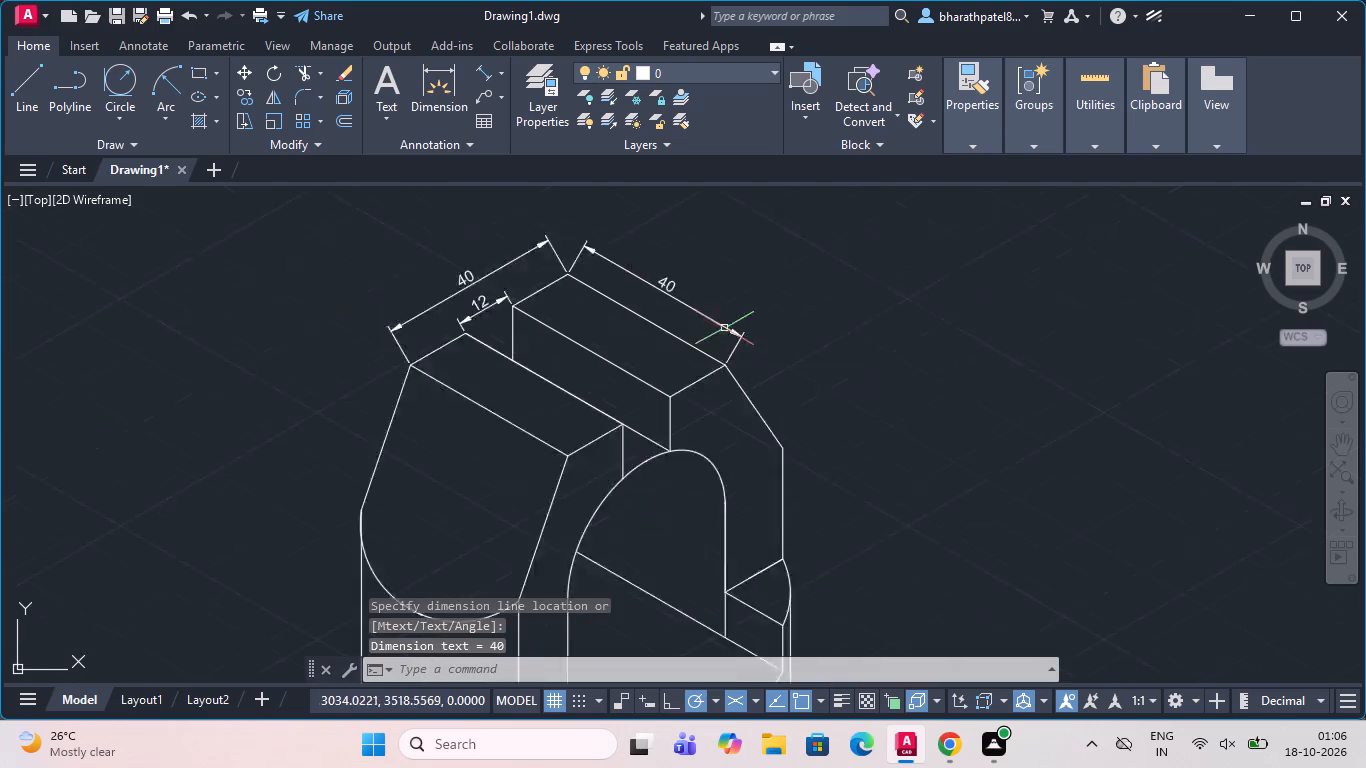
Draw a construction line about 34 units long at 30° from the slot's lower front corner on the arch, past the sloped outer edge.
scroll(724, 328, down, 2)
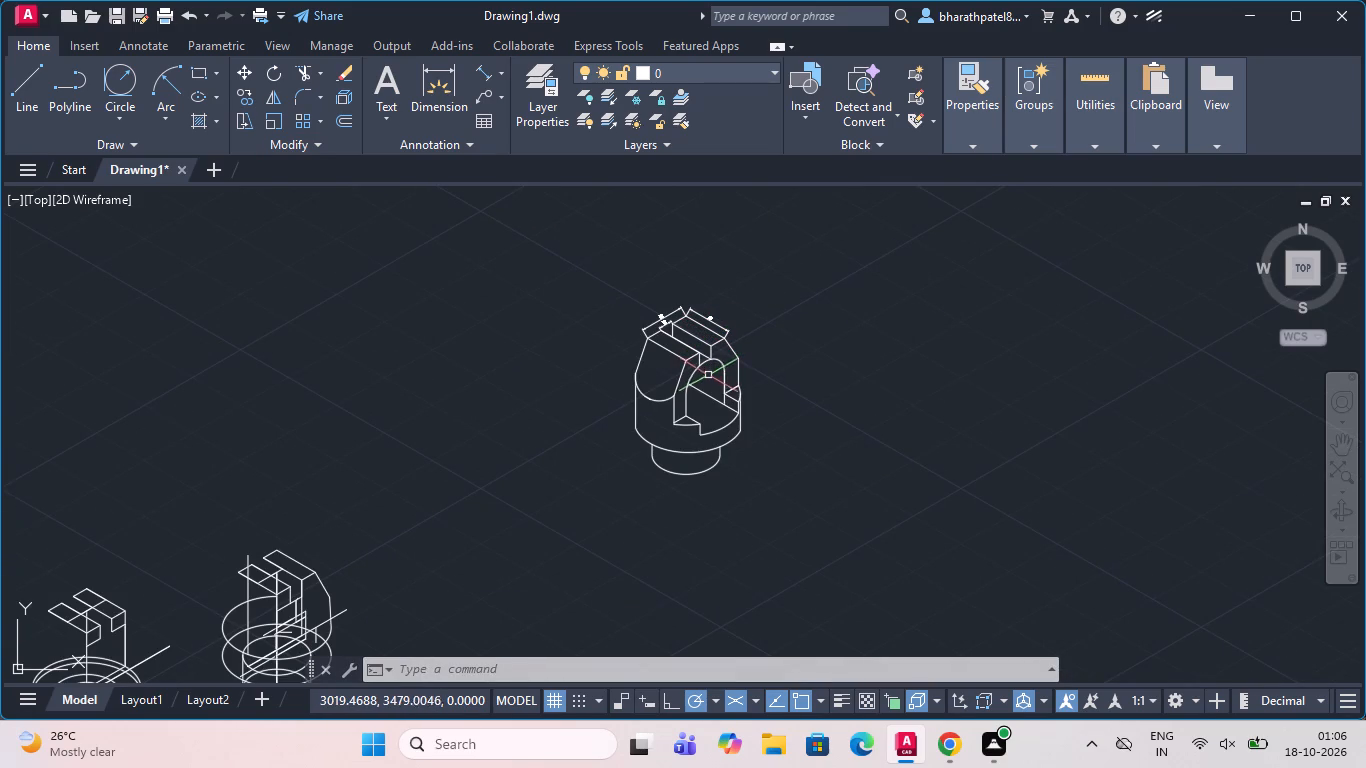
scroll(735, 383, up, 3)
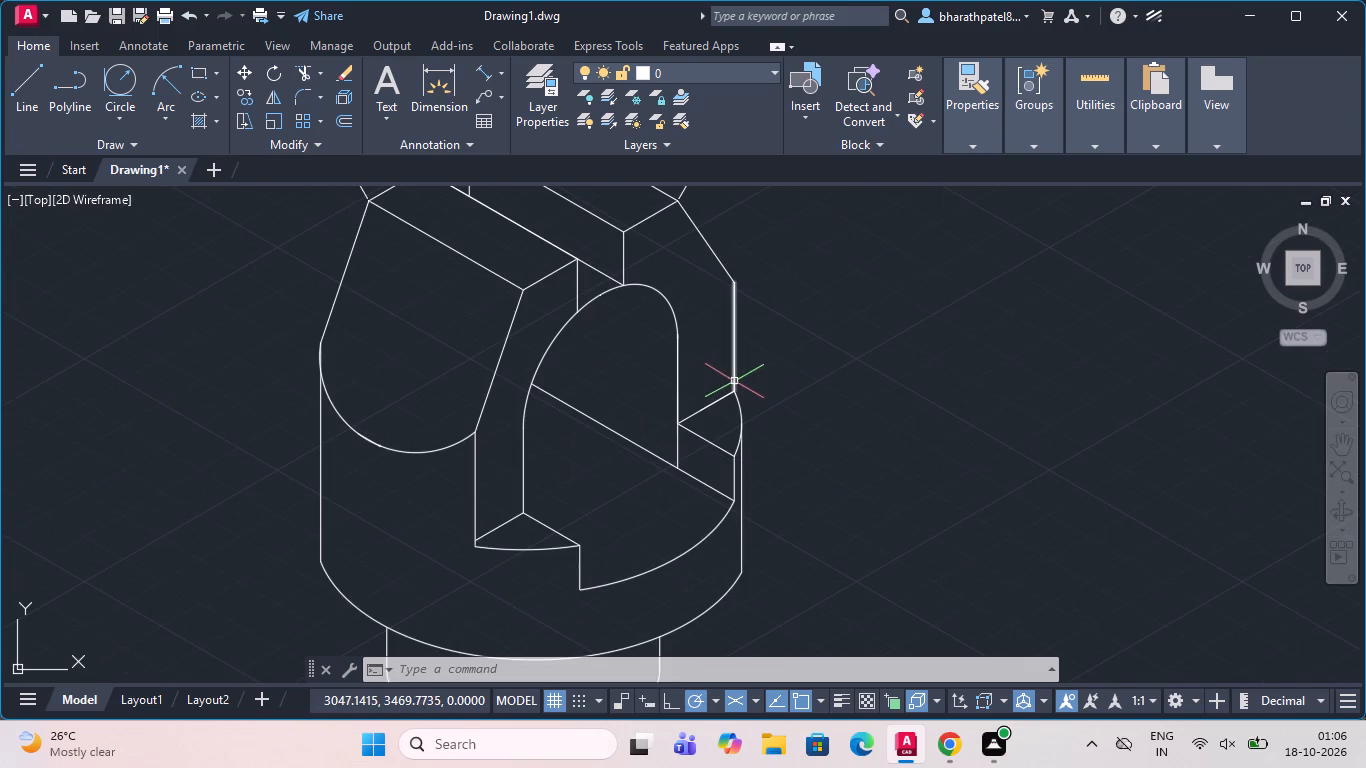
click(22, 84)
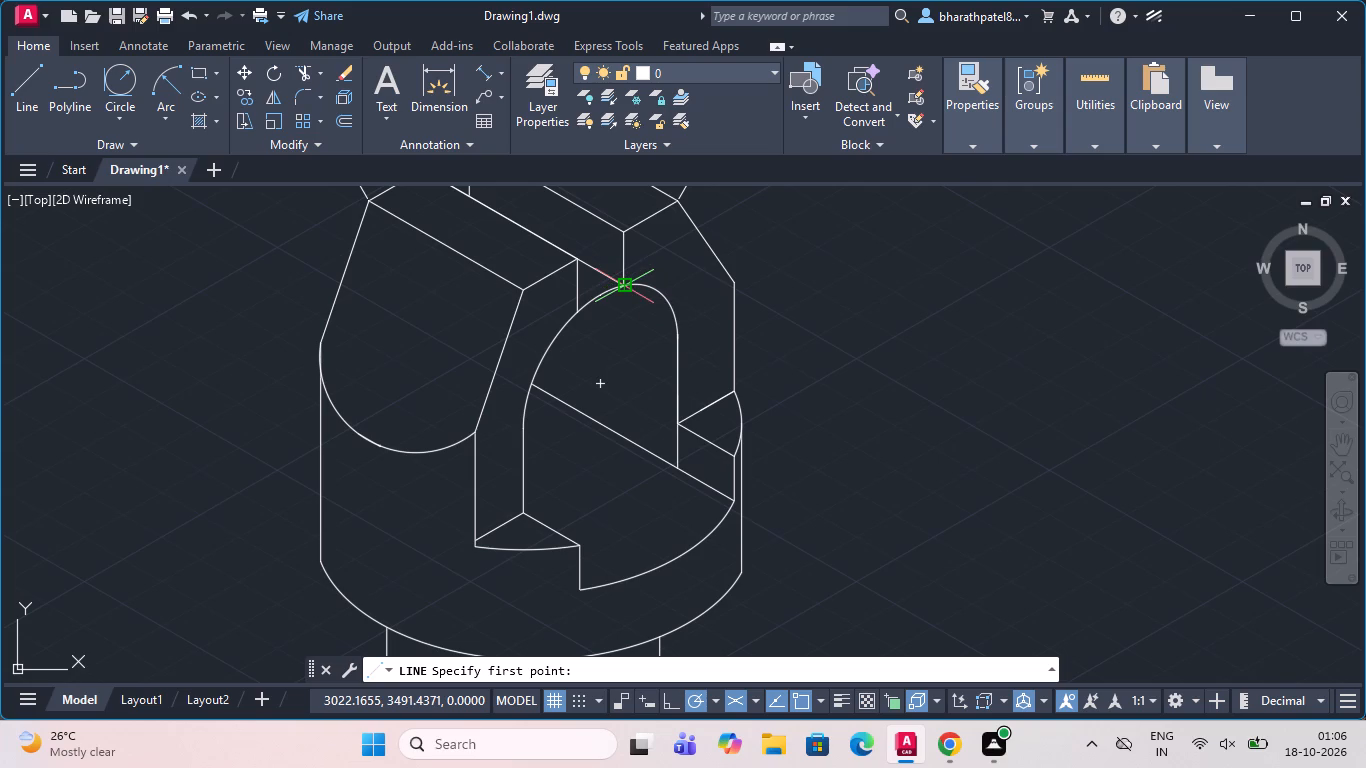
scroll(618, 283, up, 4)
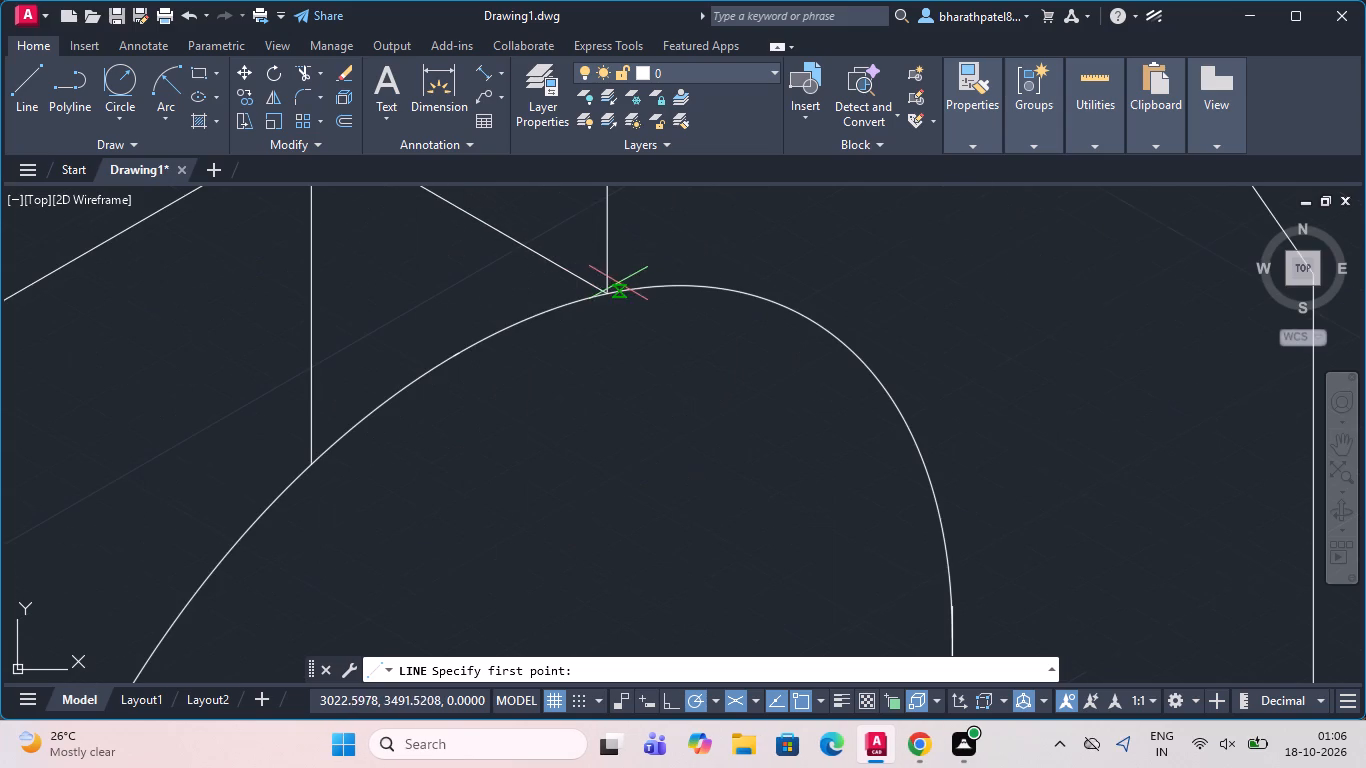
click(606, 292)
scroll(606, 292, down, 4)
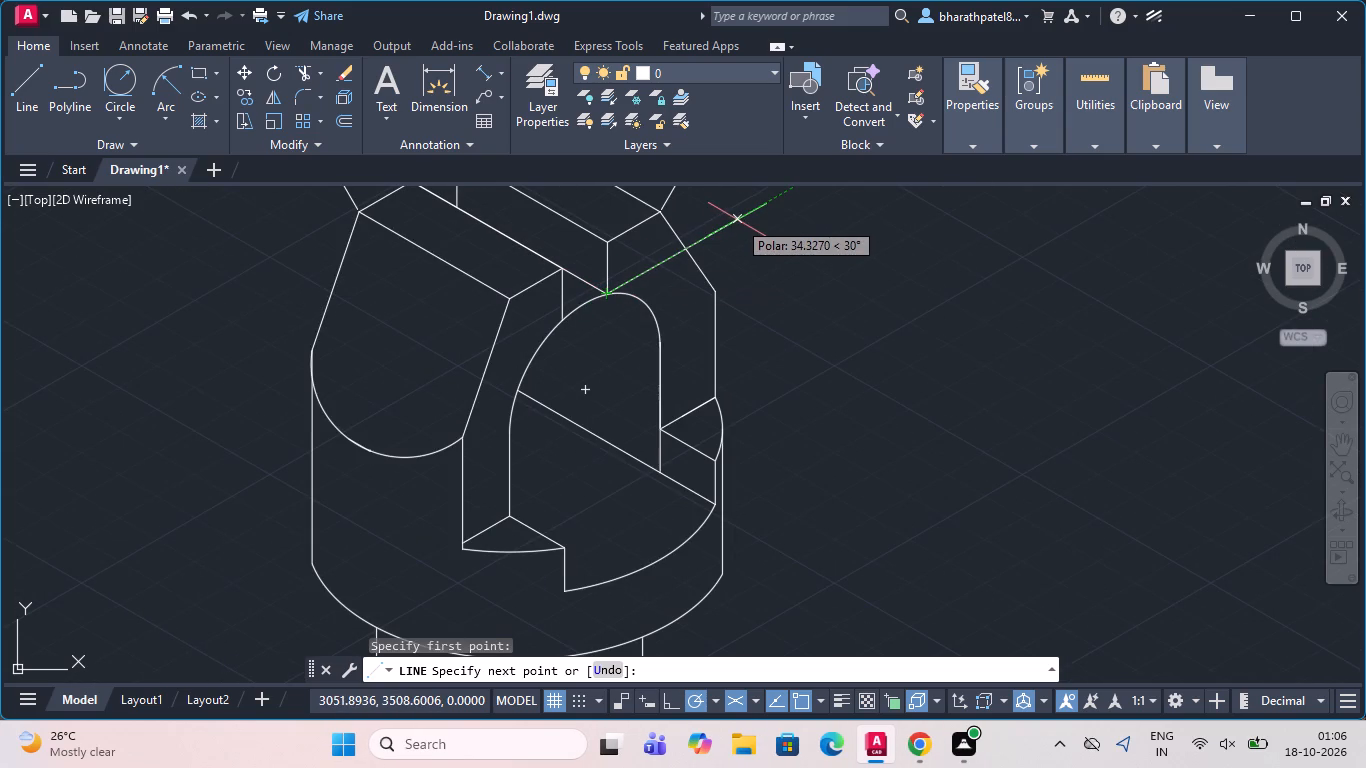
click(738, 220)
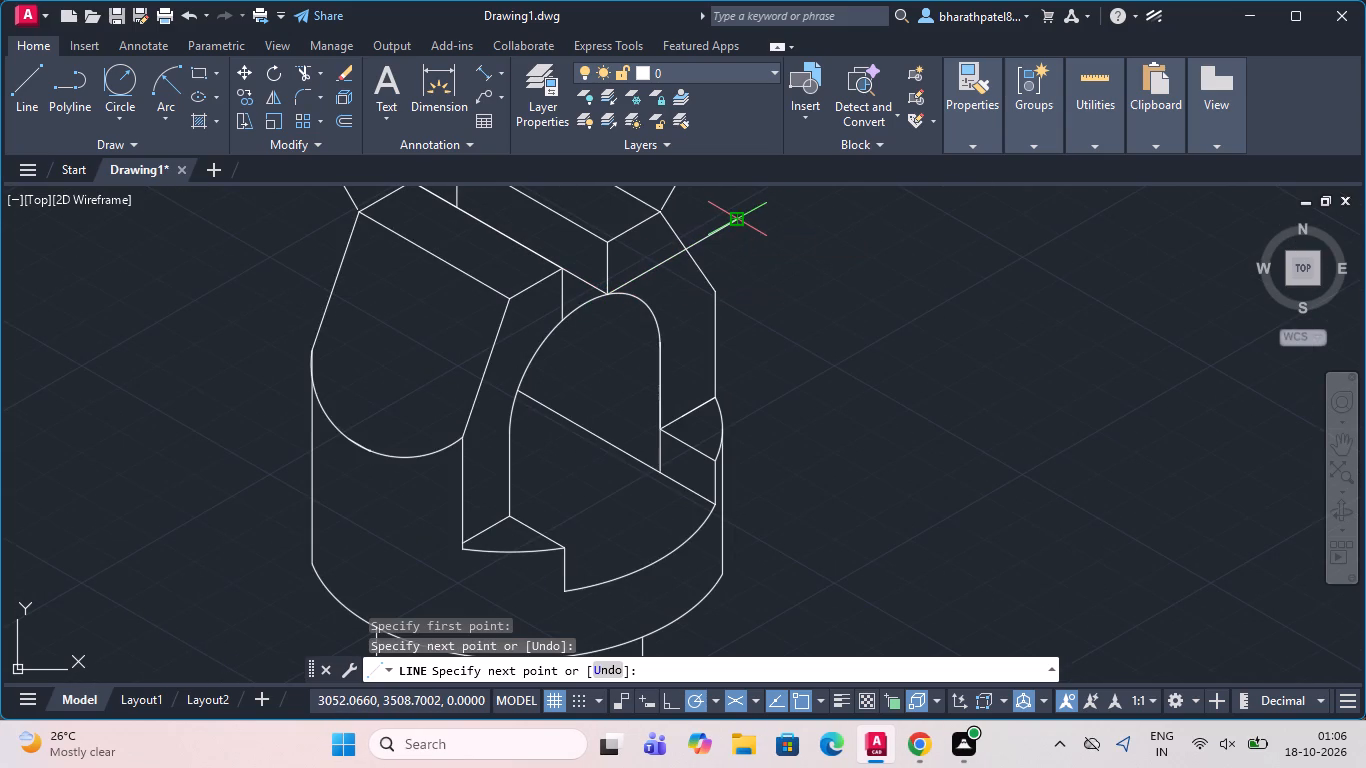
key(Escape)
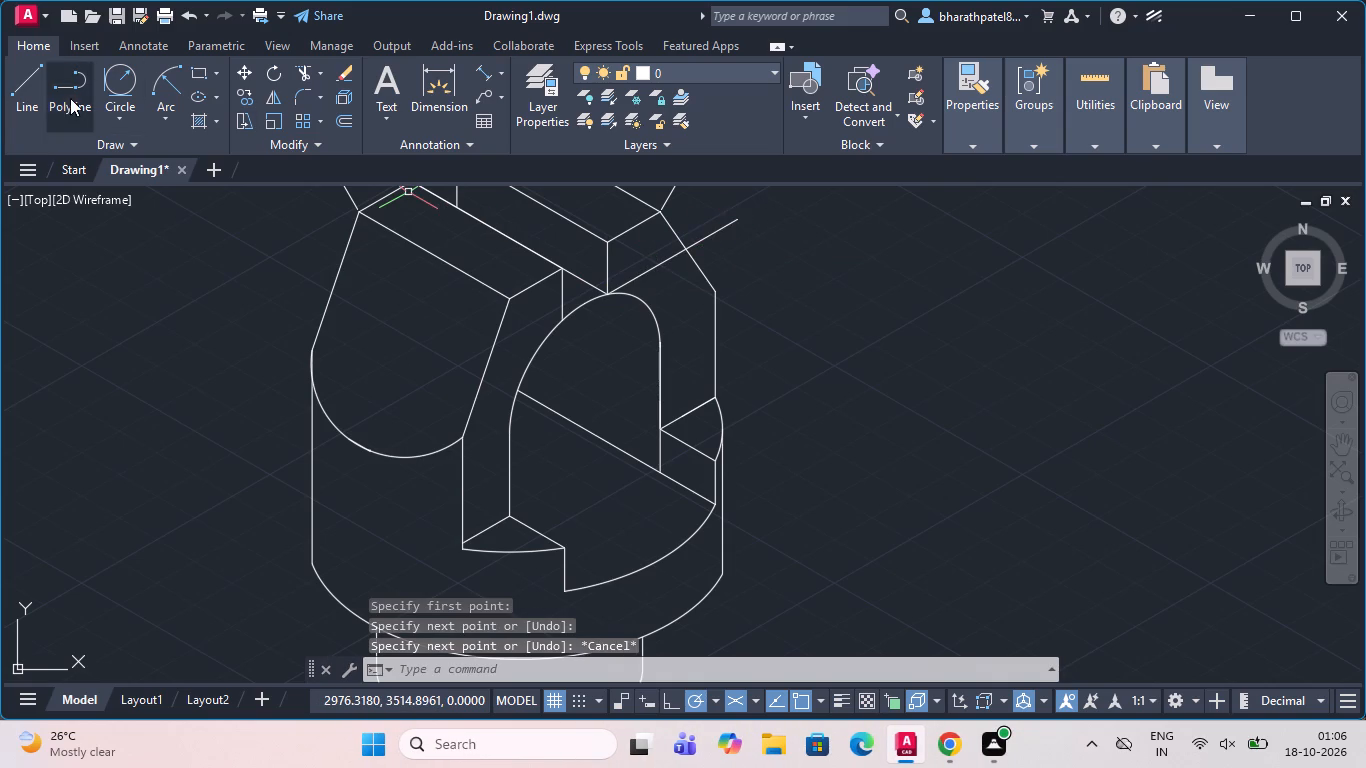
Draw a 38-unit vertical line downward from where the construction line crosses the sloped outer edge.
click(18, 75)
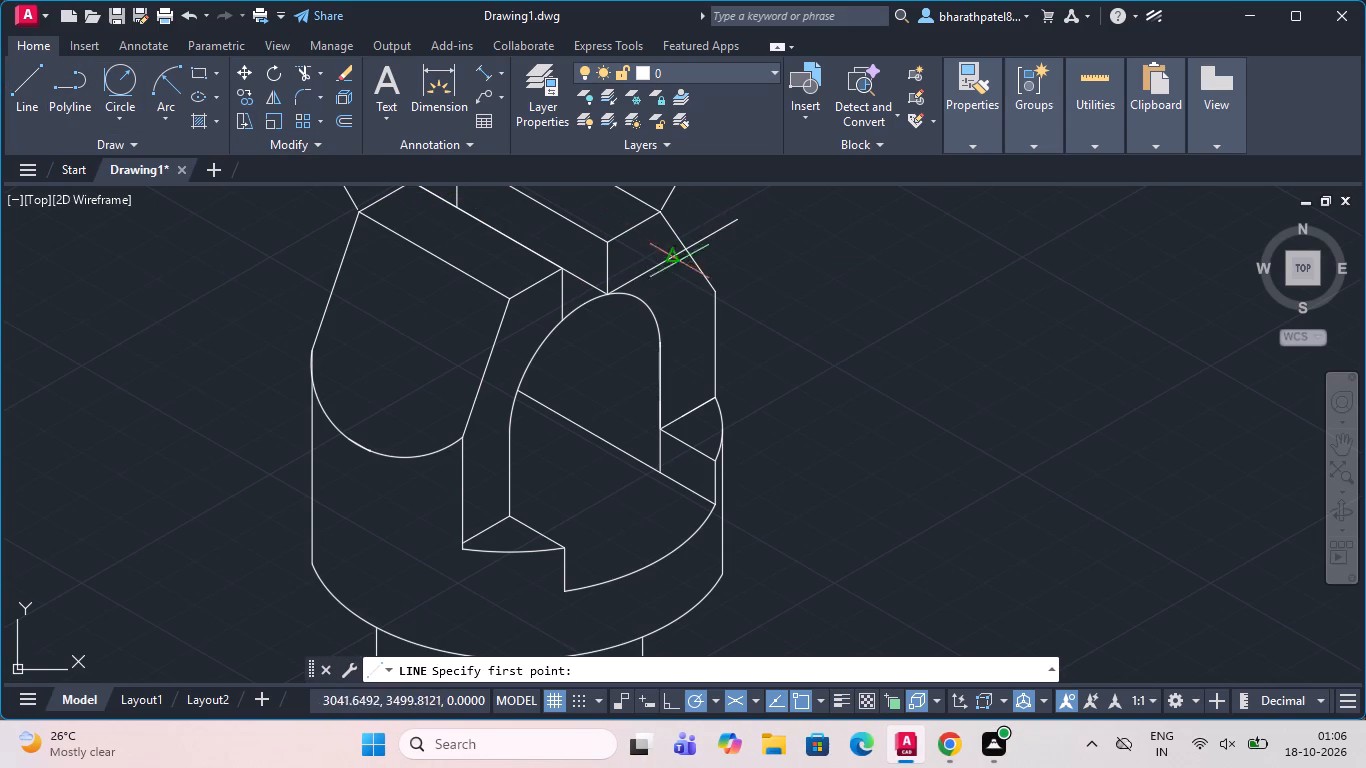
click(689, 243)
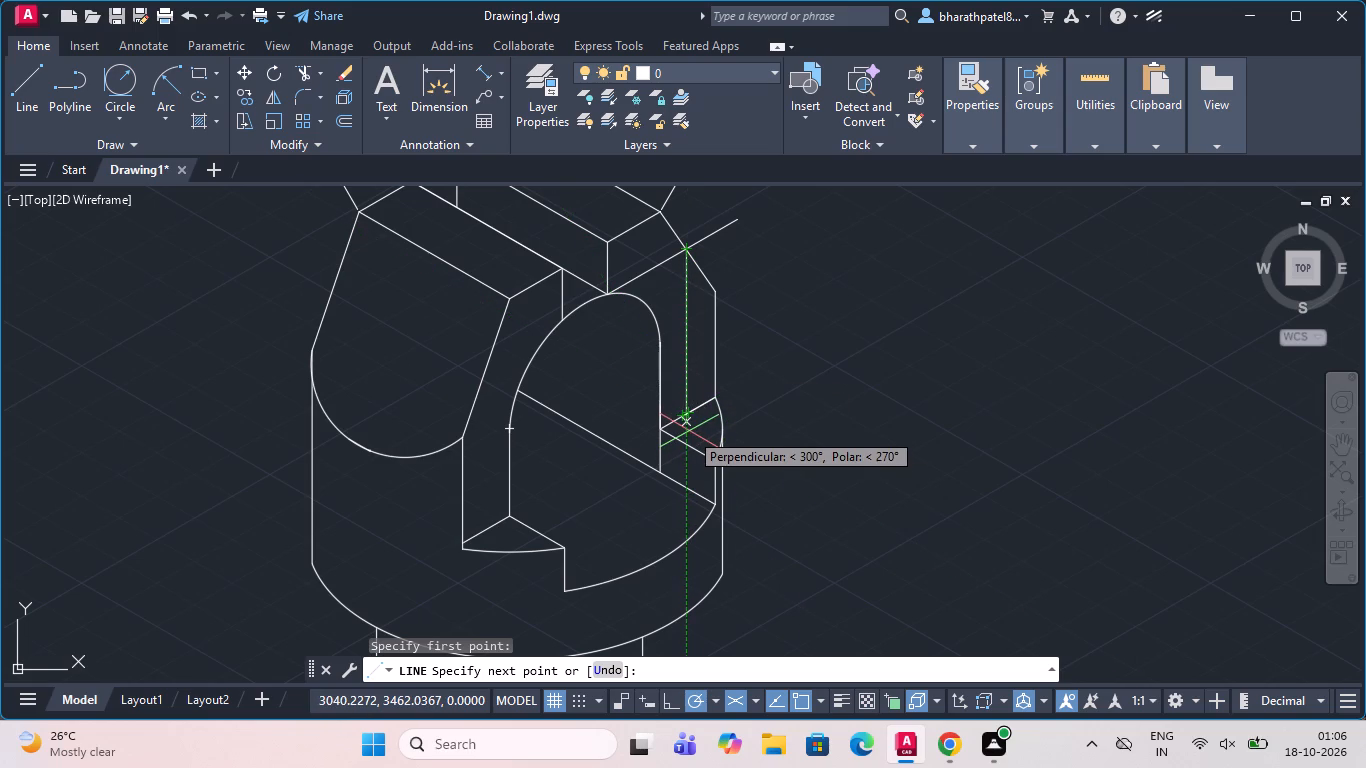
key(3)
key(8)
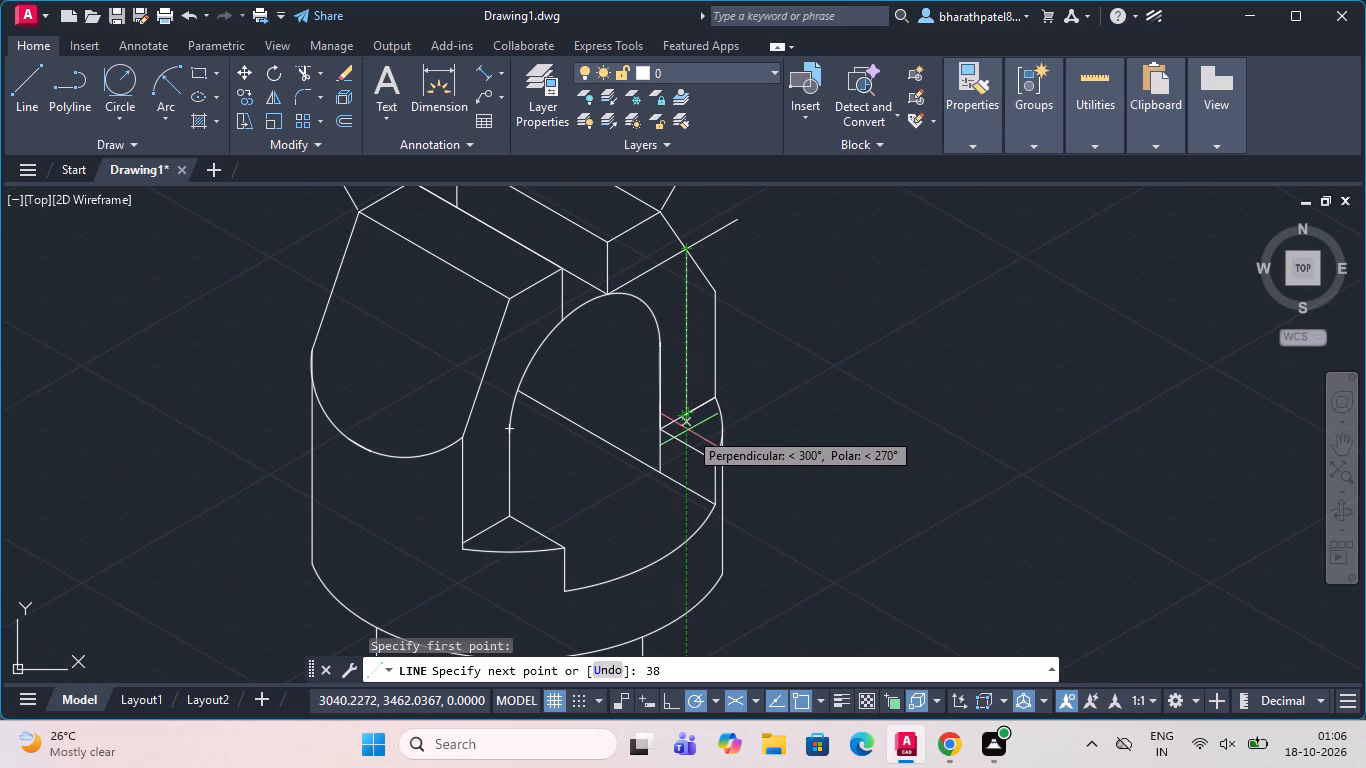
key(Return)
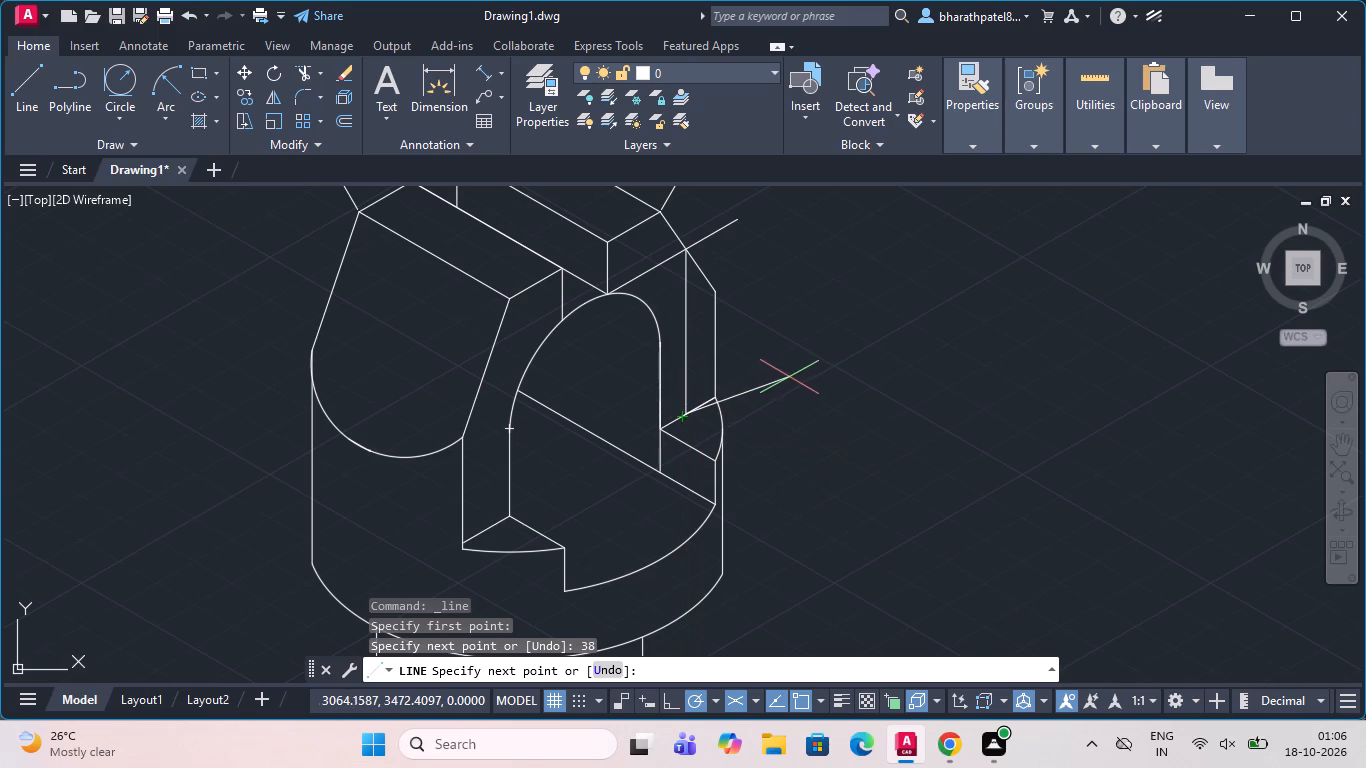
key(Escape)
Add an aligned dimension for the 38-unit vertical line, placed outside the part beyond the sloped edge.
scroll(690, 418, up, 3)
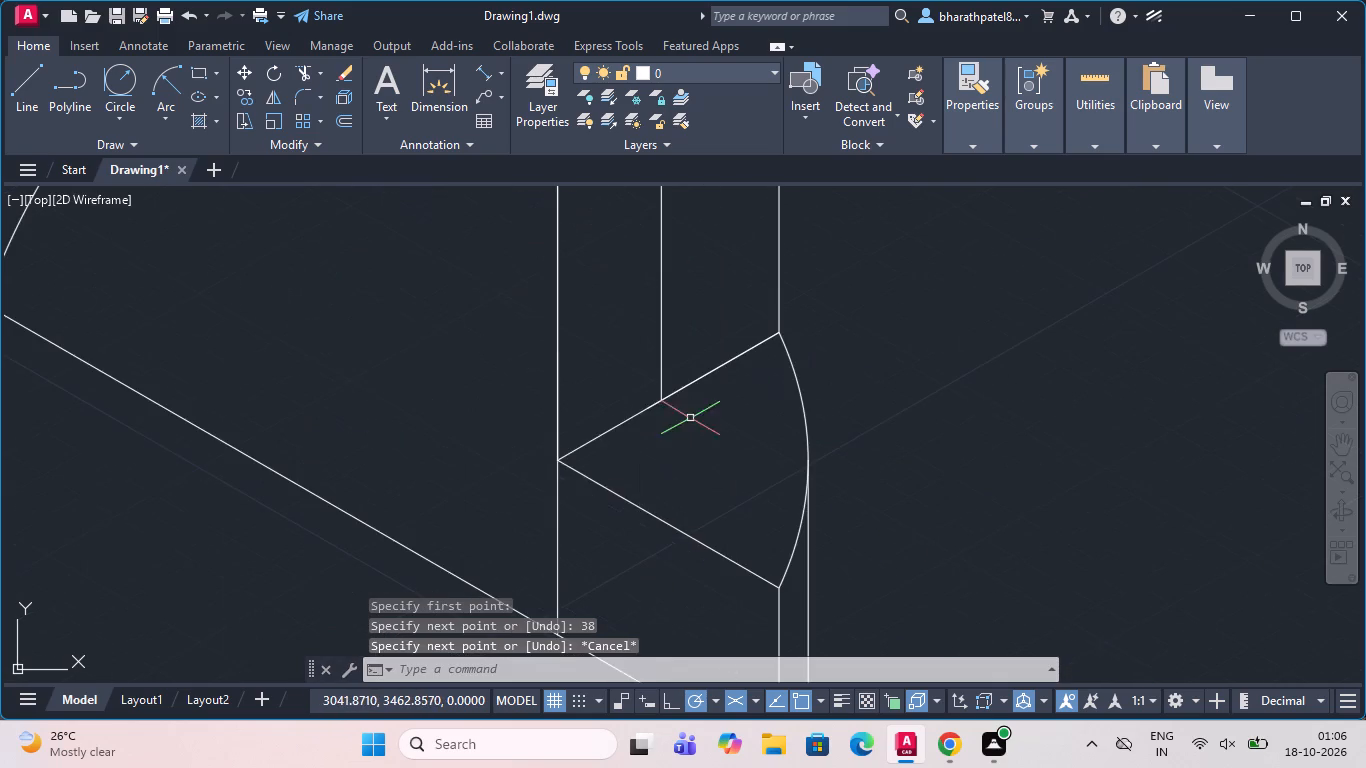
scroll(690, 418, down, 3)
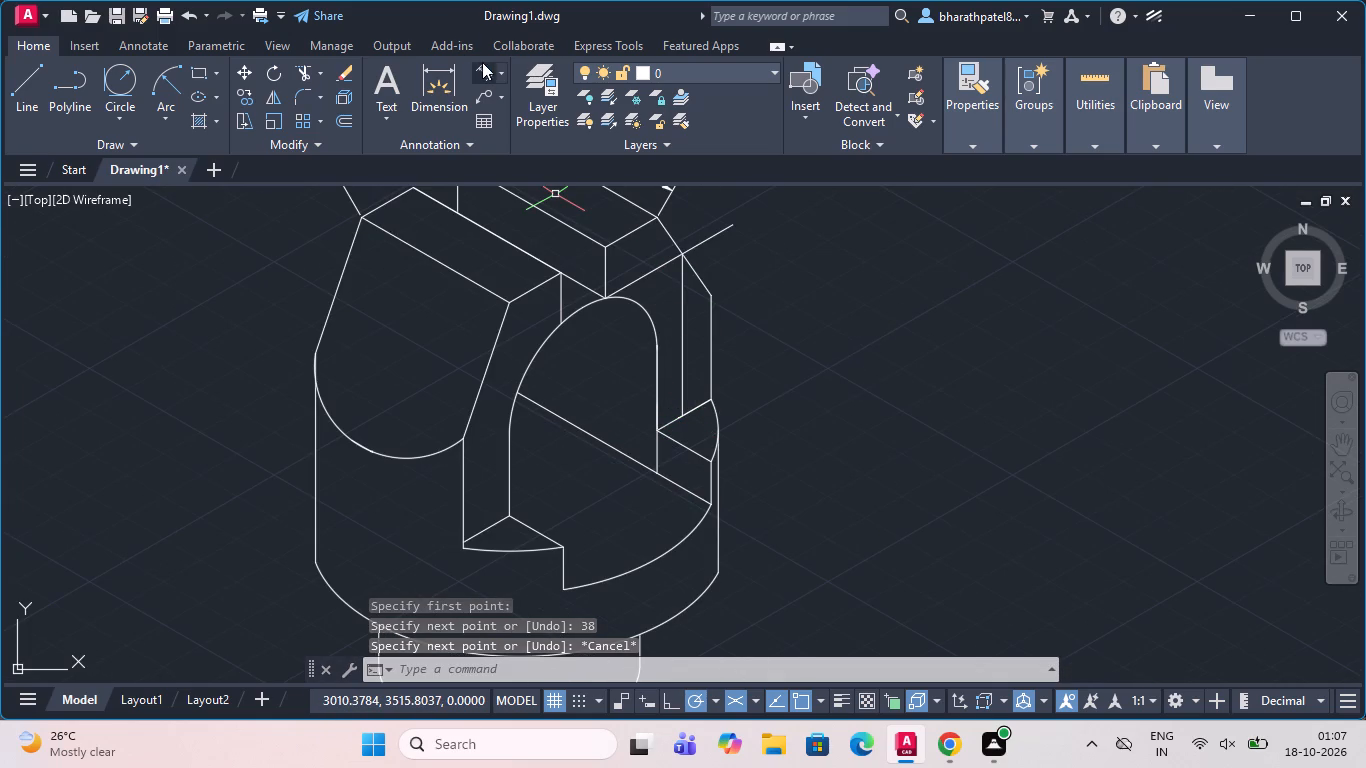
click(483, 66)
scroll(669, 264, up, 3)
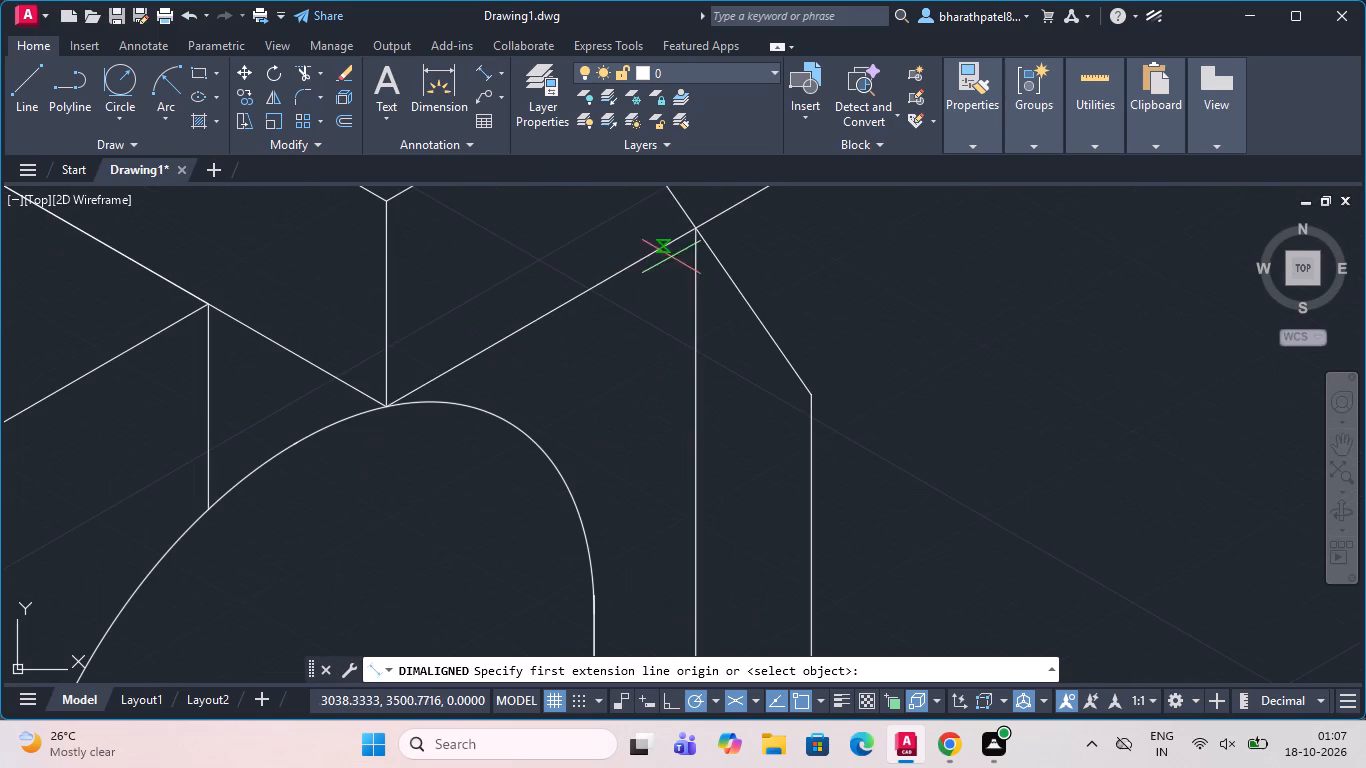
click(696, 225)
scroll(696, 225, down, 4)
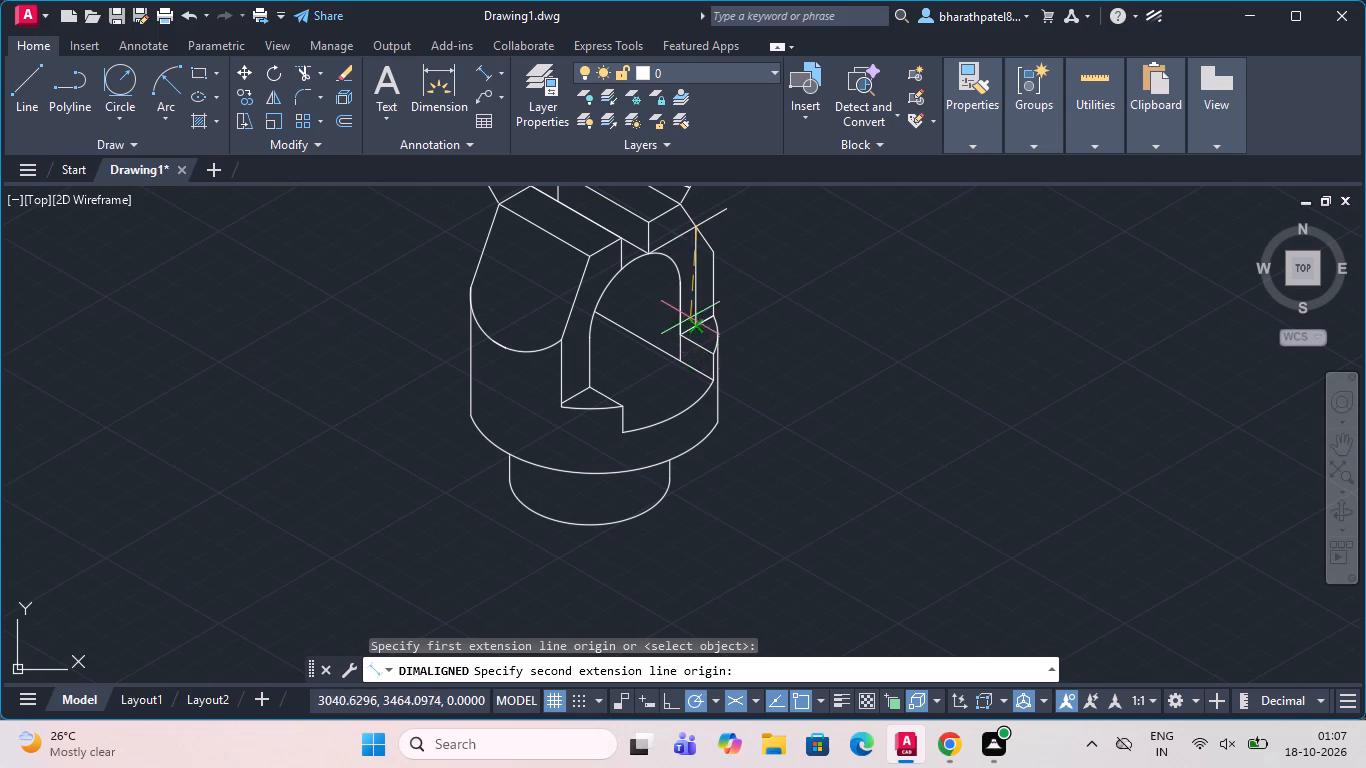
scroll(690, 316, up, 4)
click(704, 381)
scroll(705, 381, down, 4)
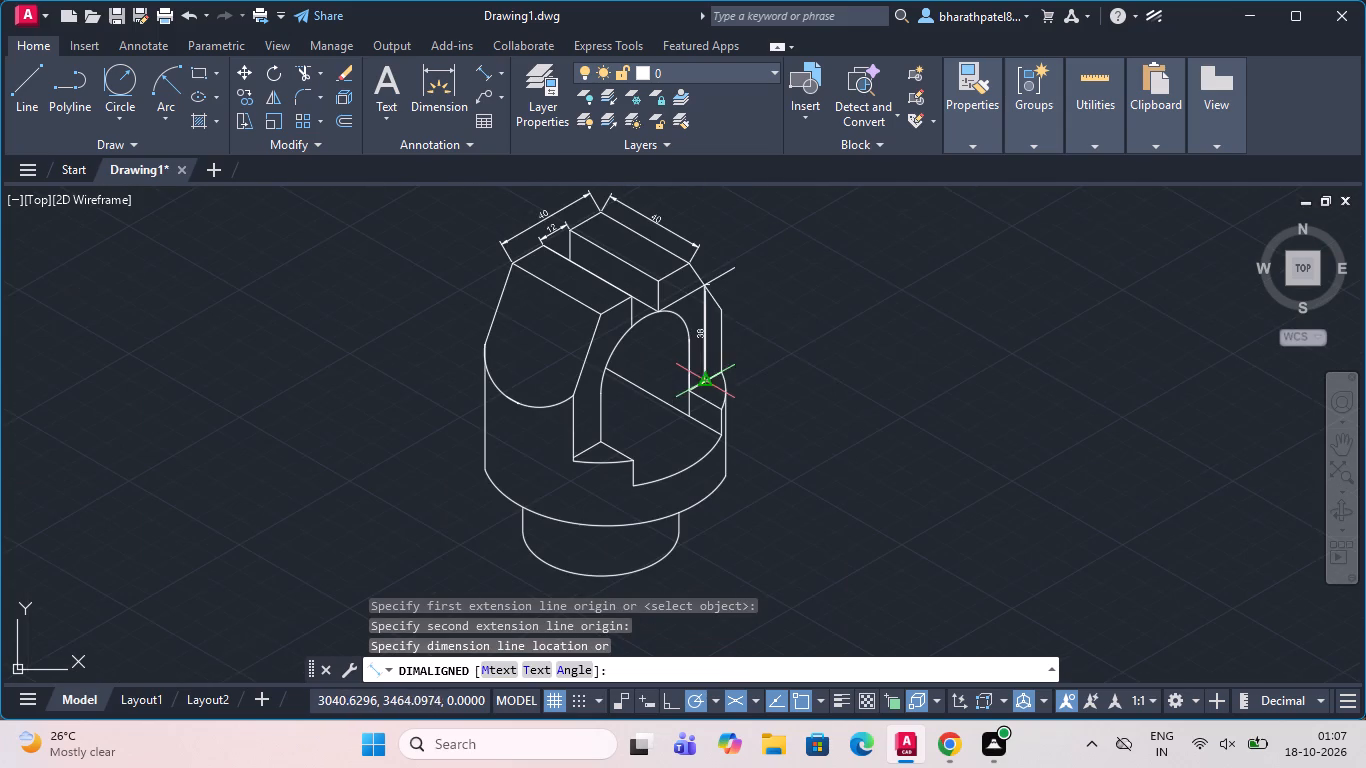
click(752, 337)
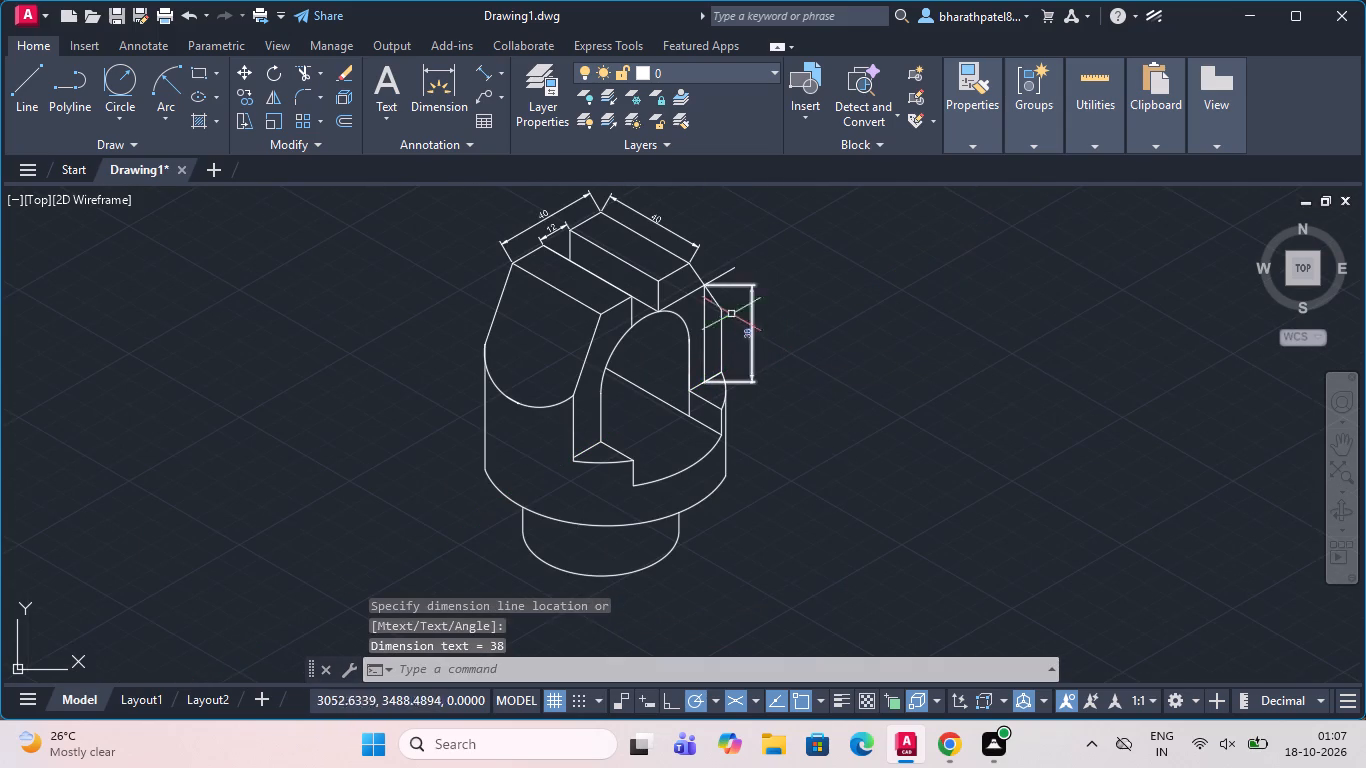
Delete the vertical construction line and the 30° construction line used for the height dimension.
scroll(695, 381, up, 4)
scroll(695, 380, down, 2)
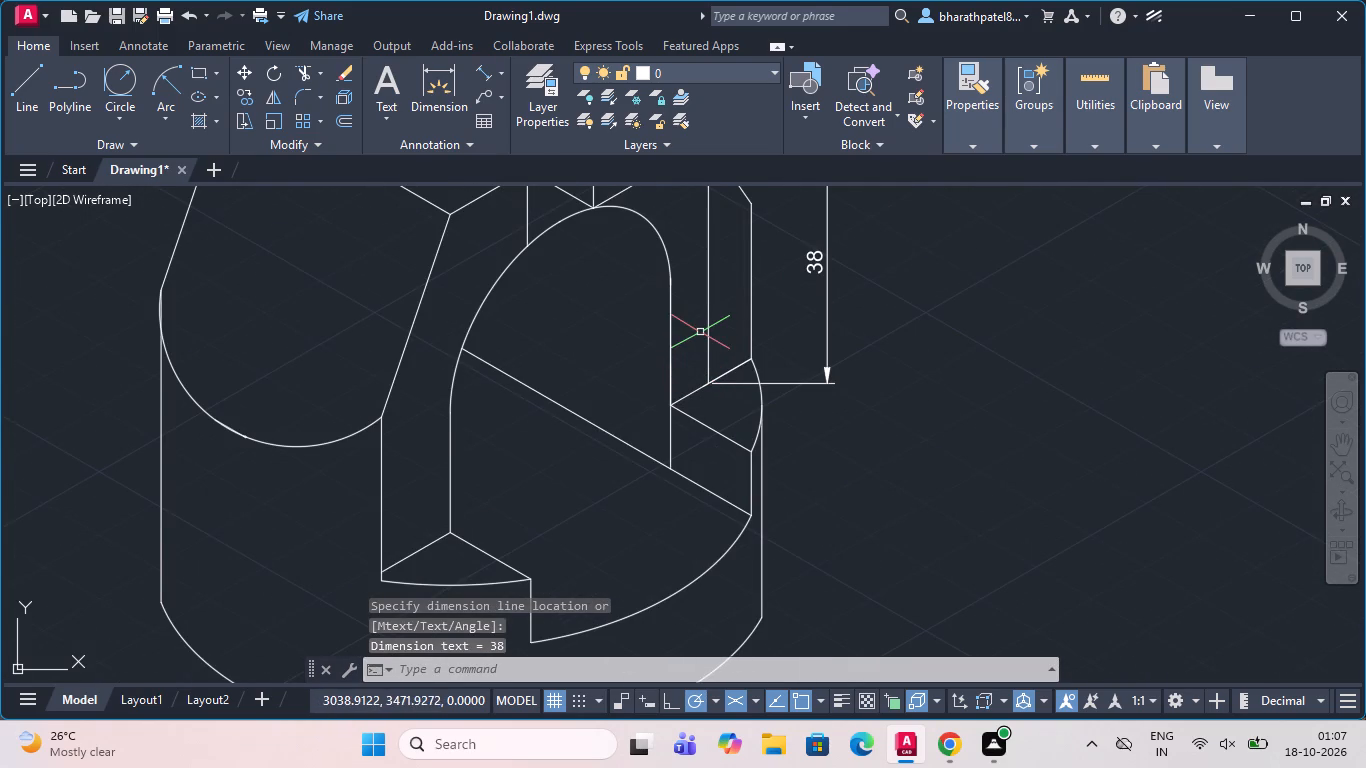
click(709, 315)
scroll(711, 344, down, 4)
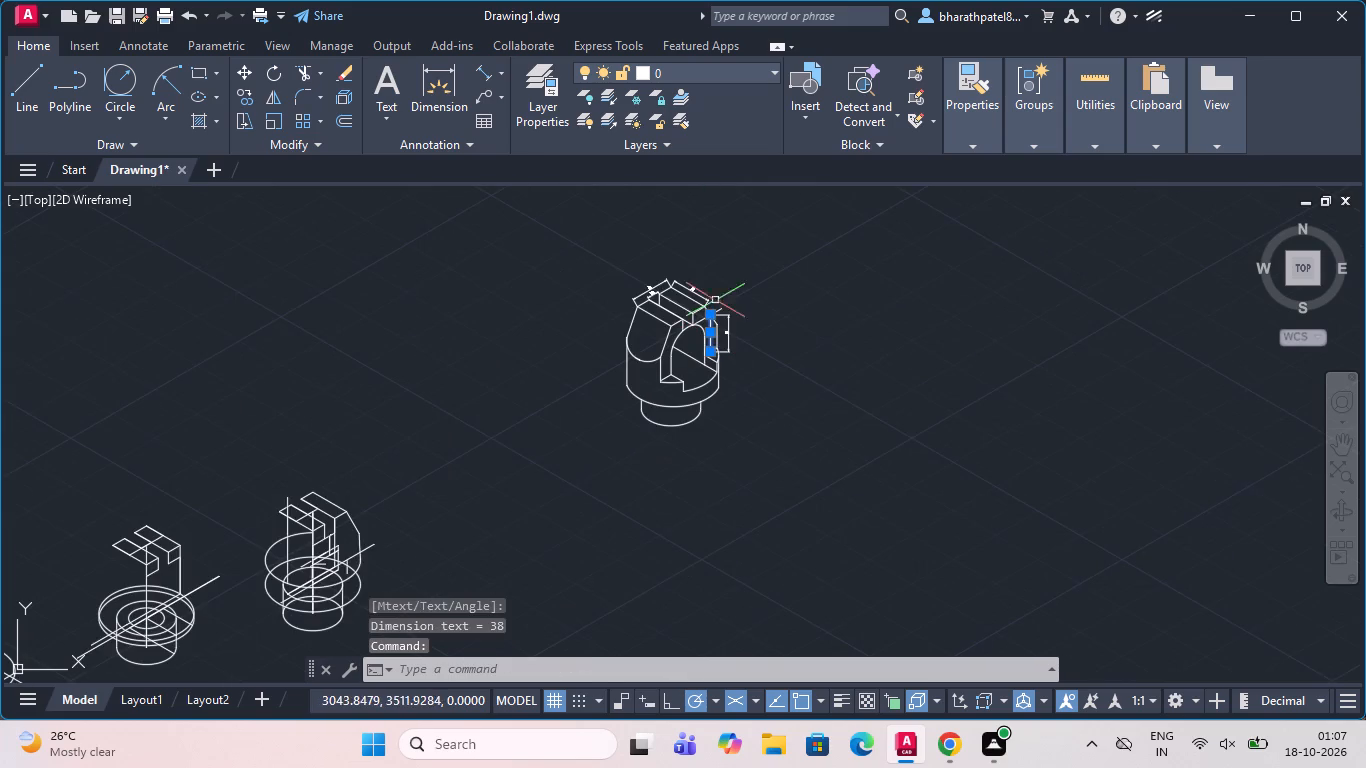
scroll(721, 294, up, 4)
click(675, 368)
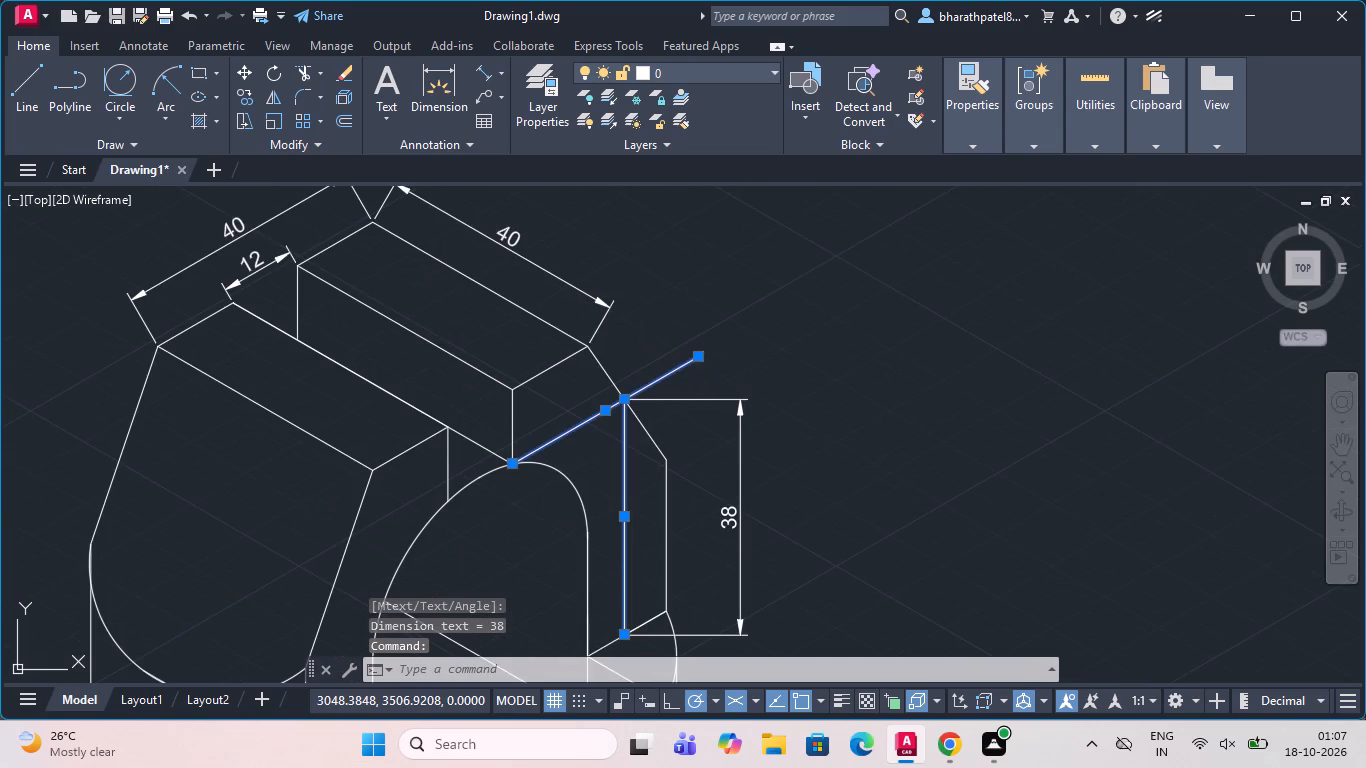
key(Delete)
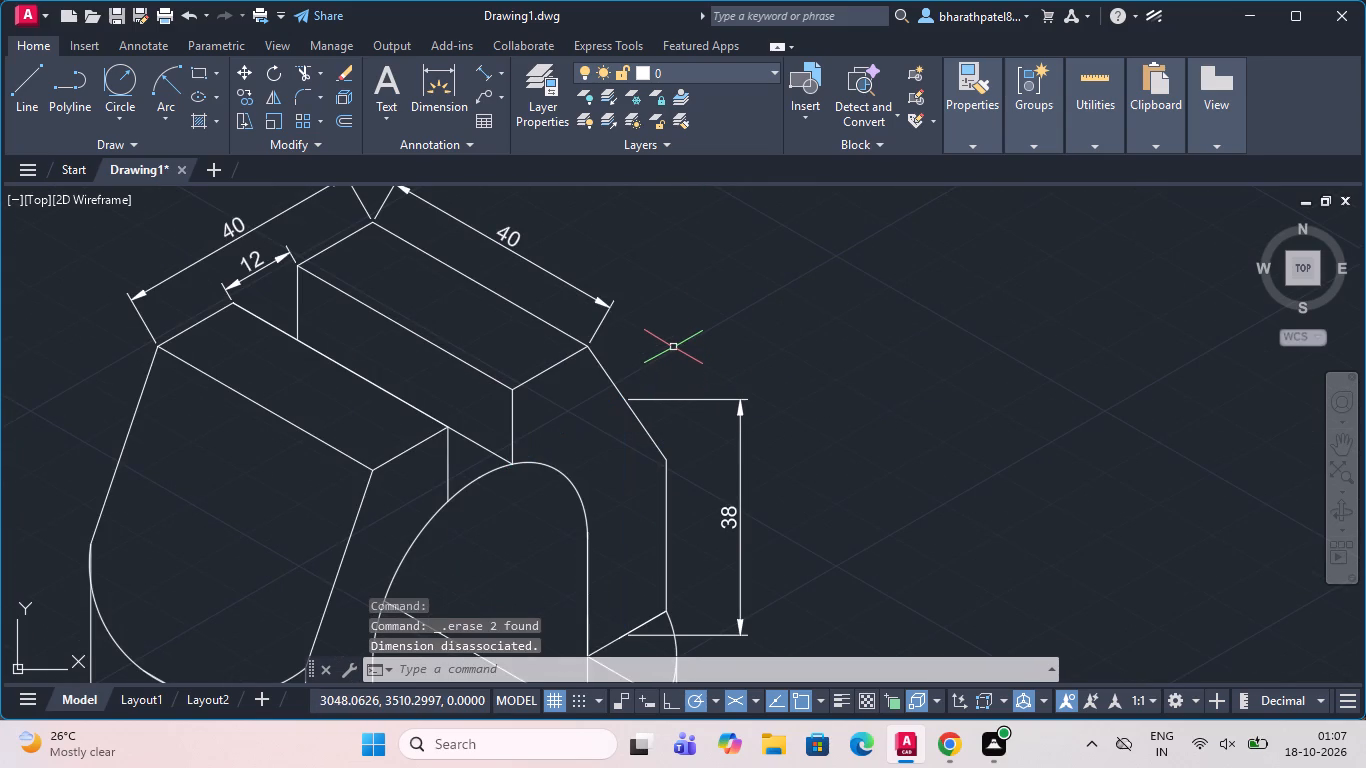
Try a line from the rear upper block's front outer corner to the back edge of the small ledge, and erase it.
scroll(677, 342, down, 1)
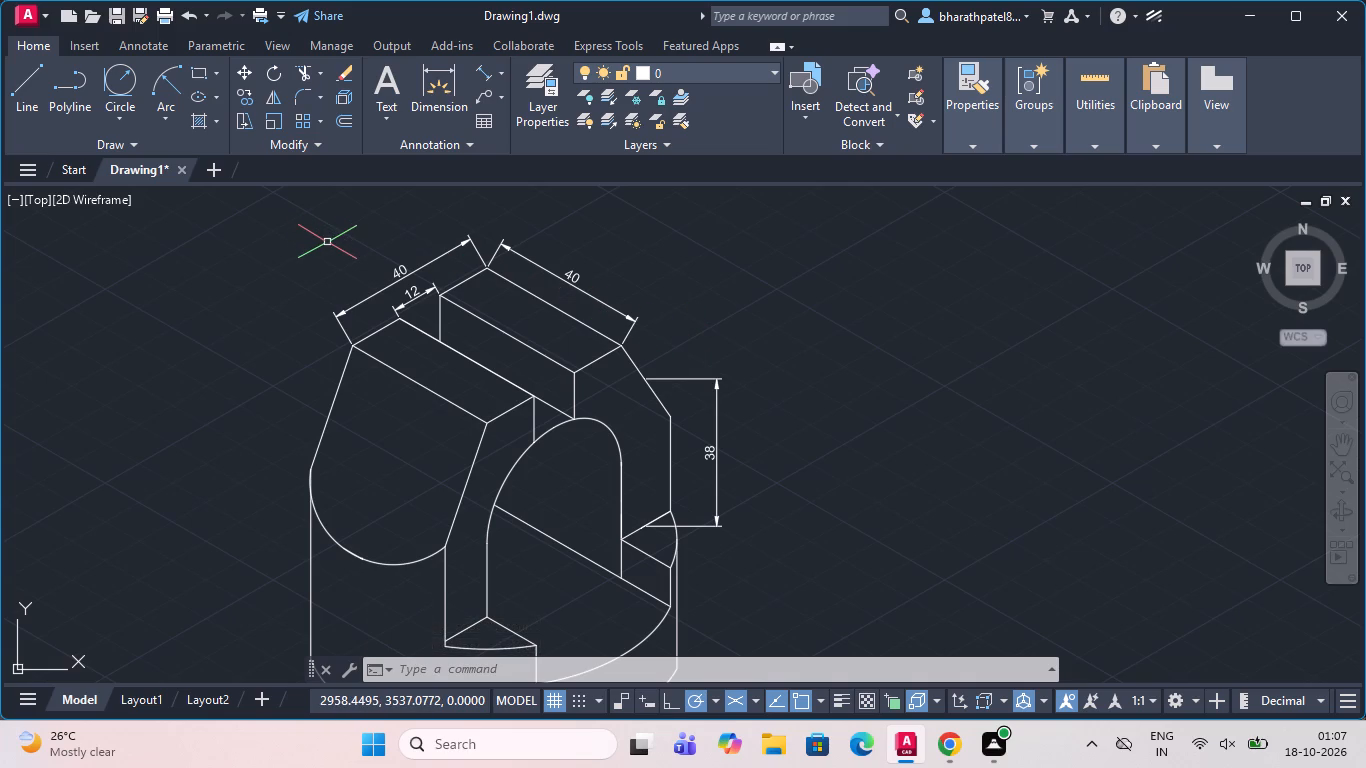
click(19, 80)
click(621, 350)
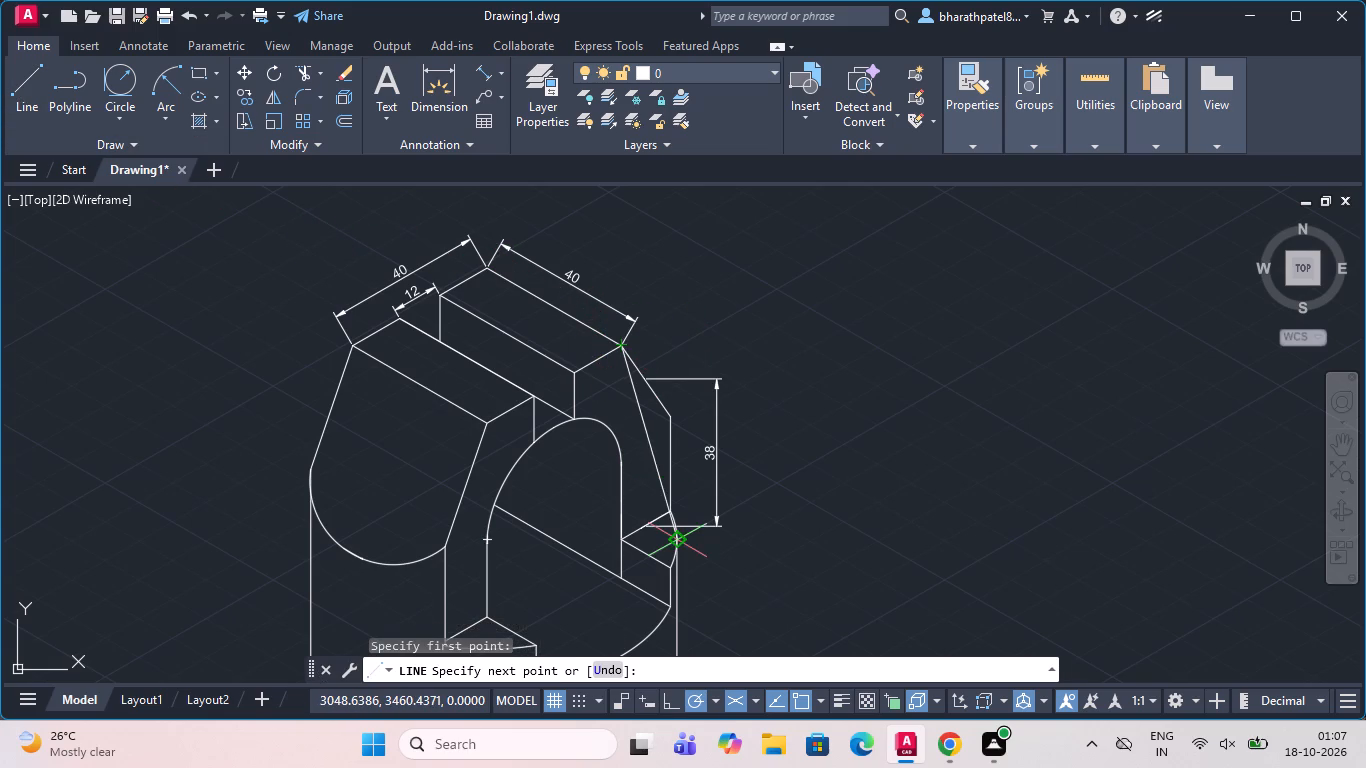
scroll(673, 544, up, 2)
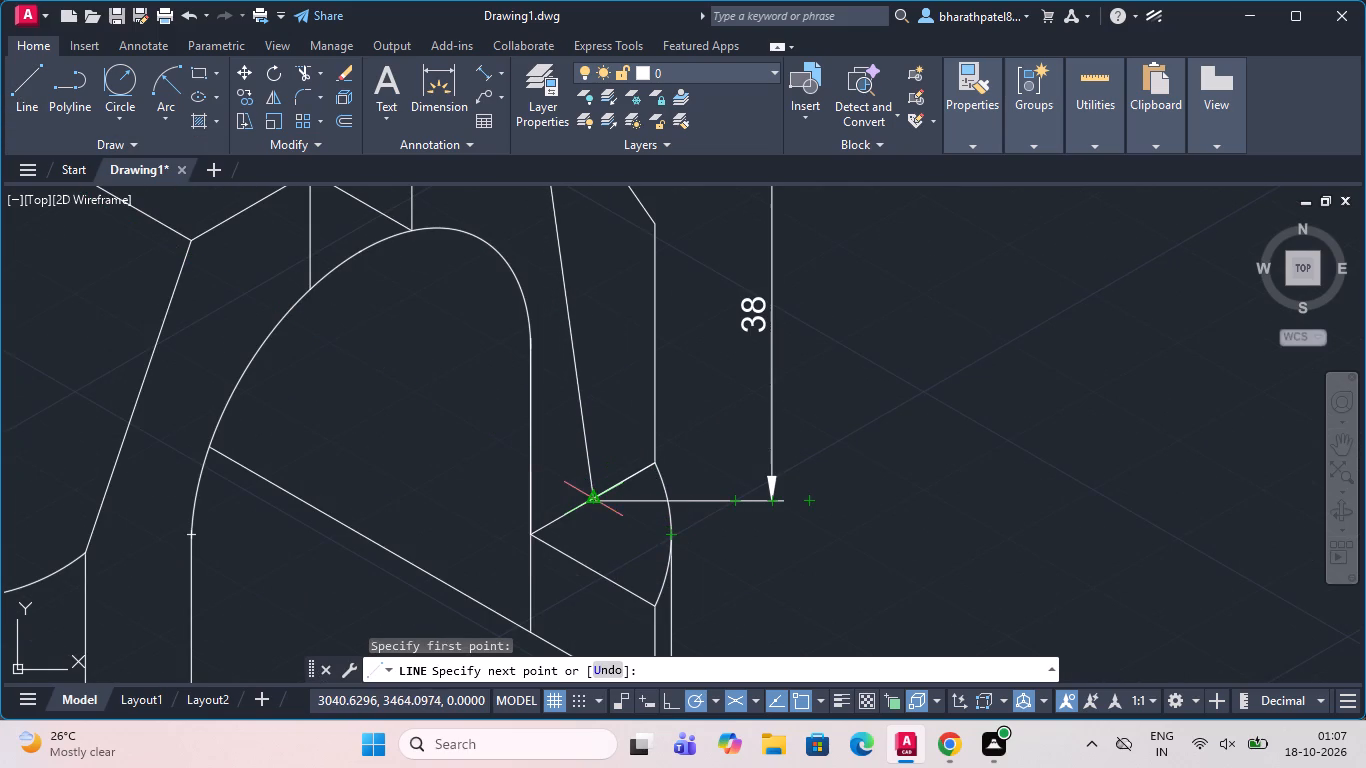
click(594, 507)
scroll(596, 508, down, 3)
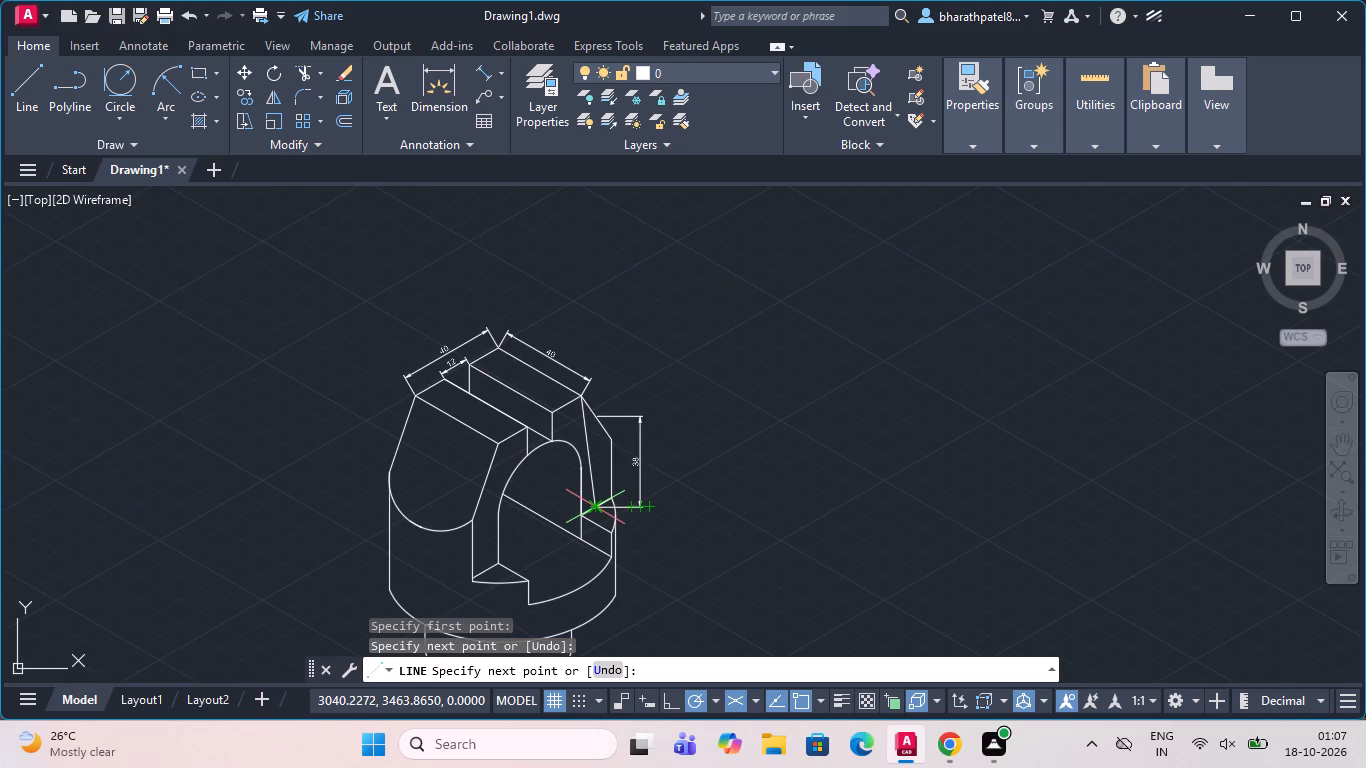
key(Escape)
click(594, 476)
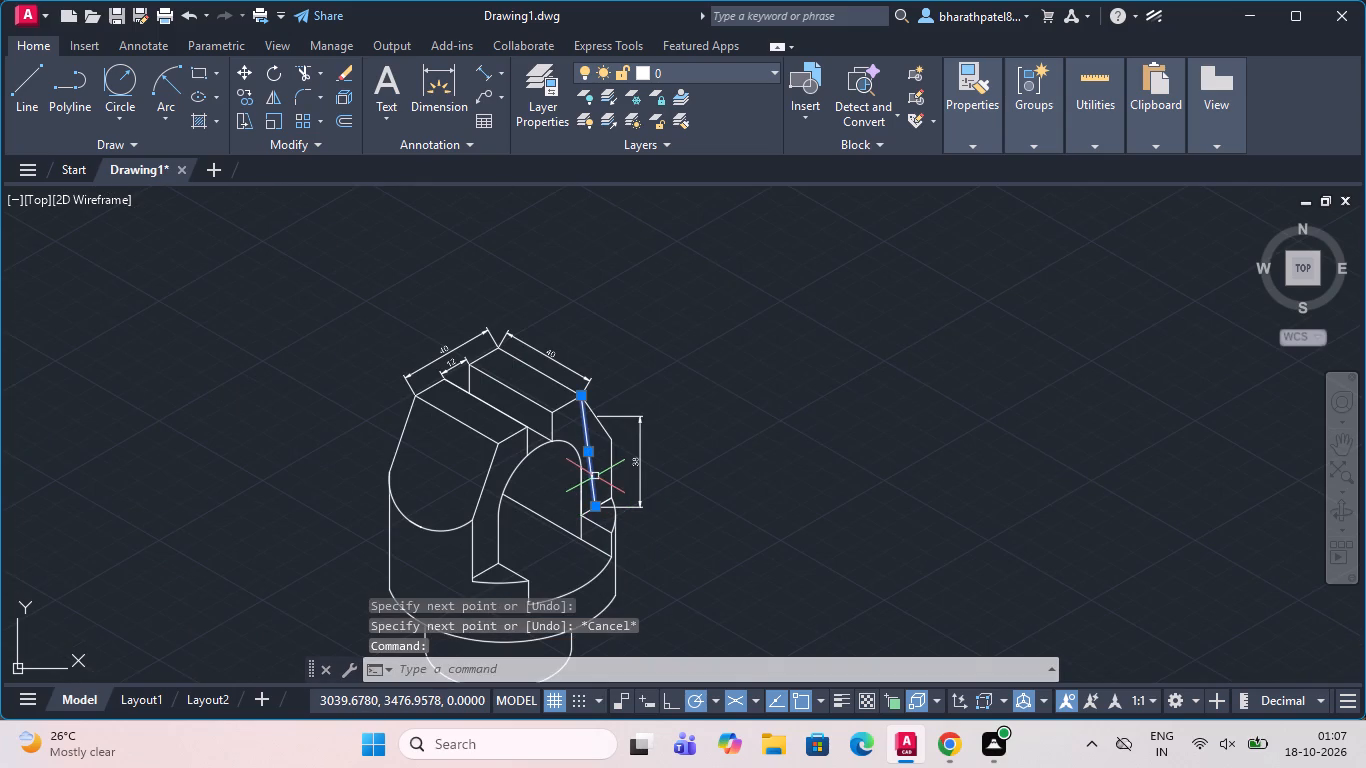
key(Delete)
Draw a 50-unit vertical construction line downward from the rear upper block's front outer corner.
drag(35, 77, 77, 90)
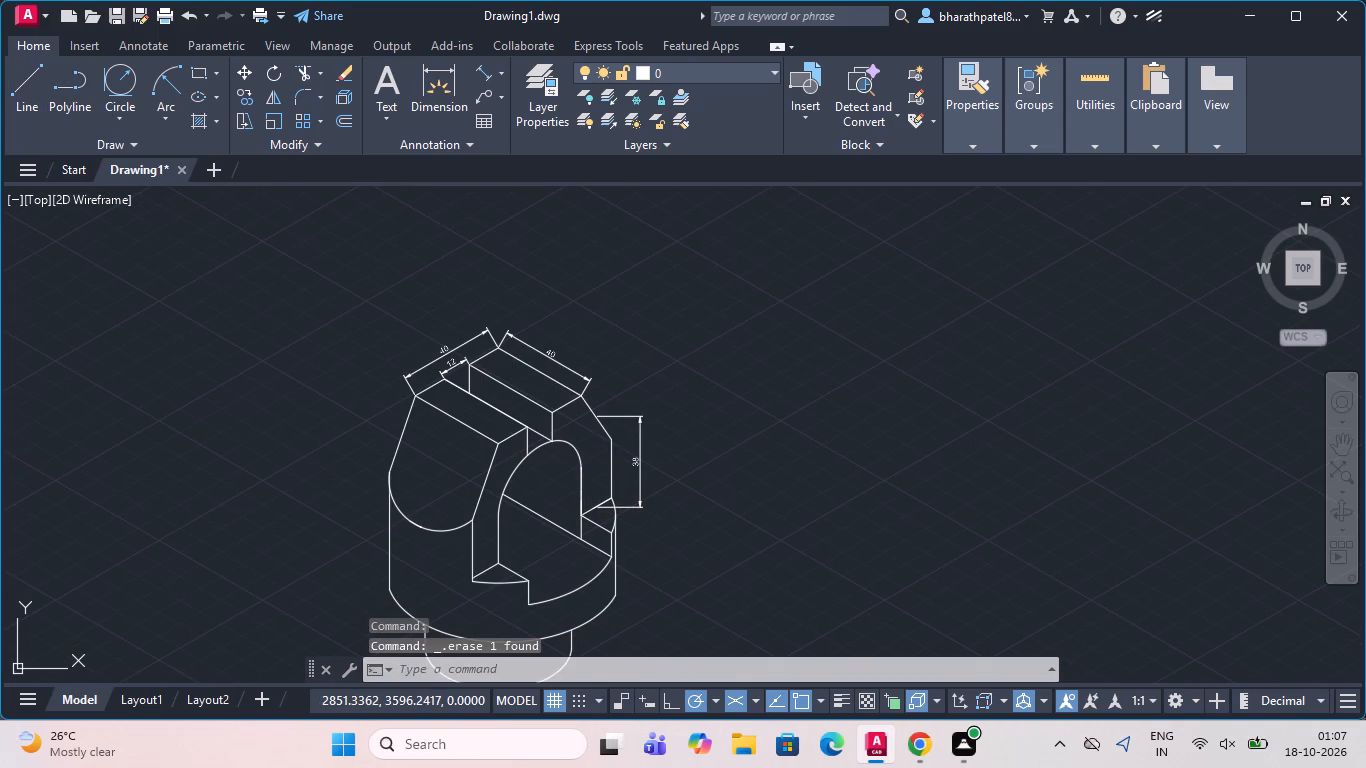
scroll(594, 405, up, 4)
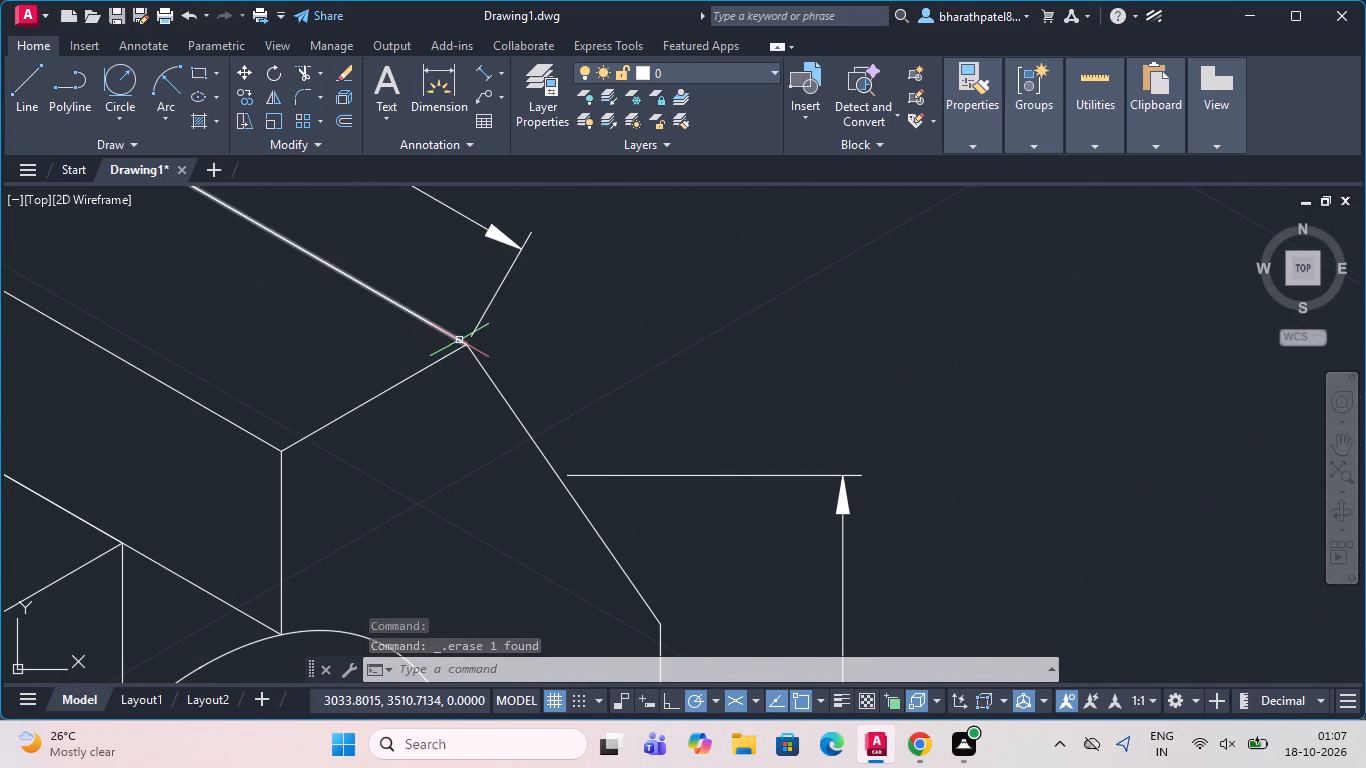
click(30, 72)
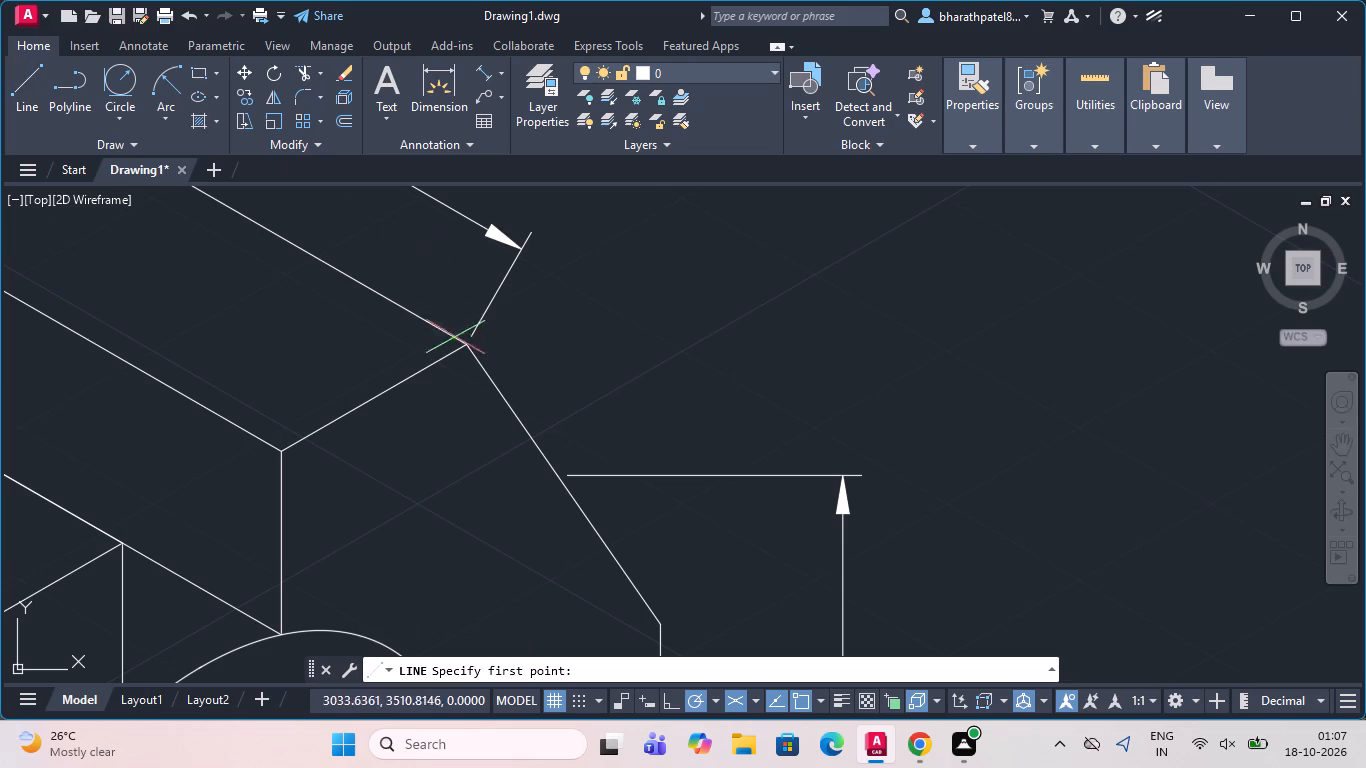
click(460, 350)
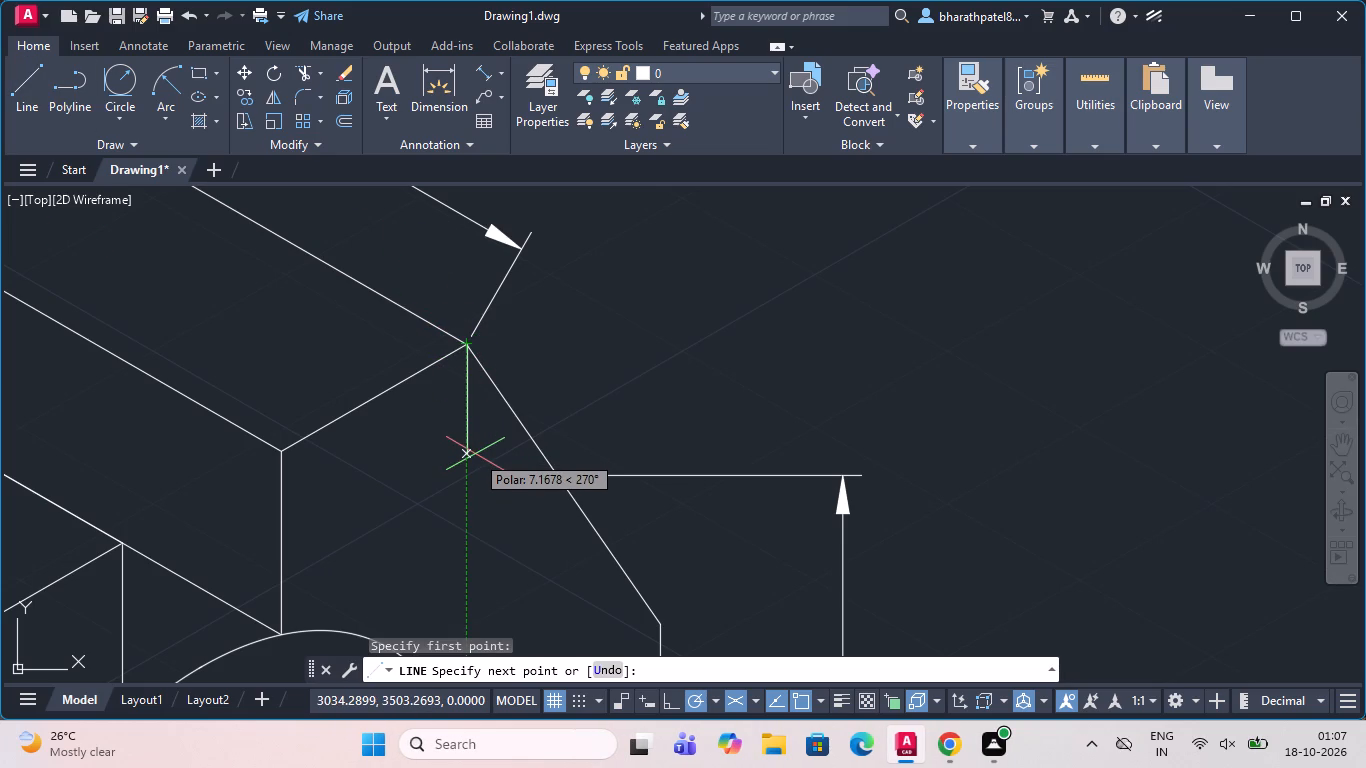
text(50)
key(Return)
scroll(510, 400, down, 2)
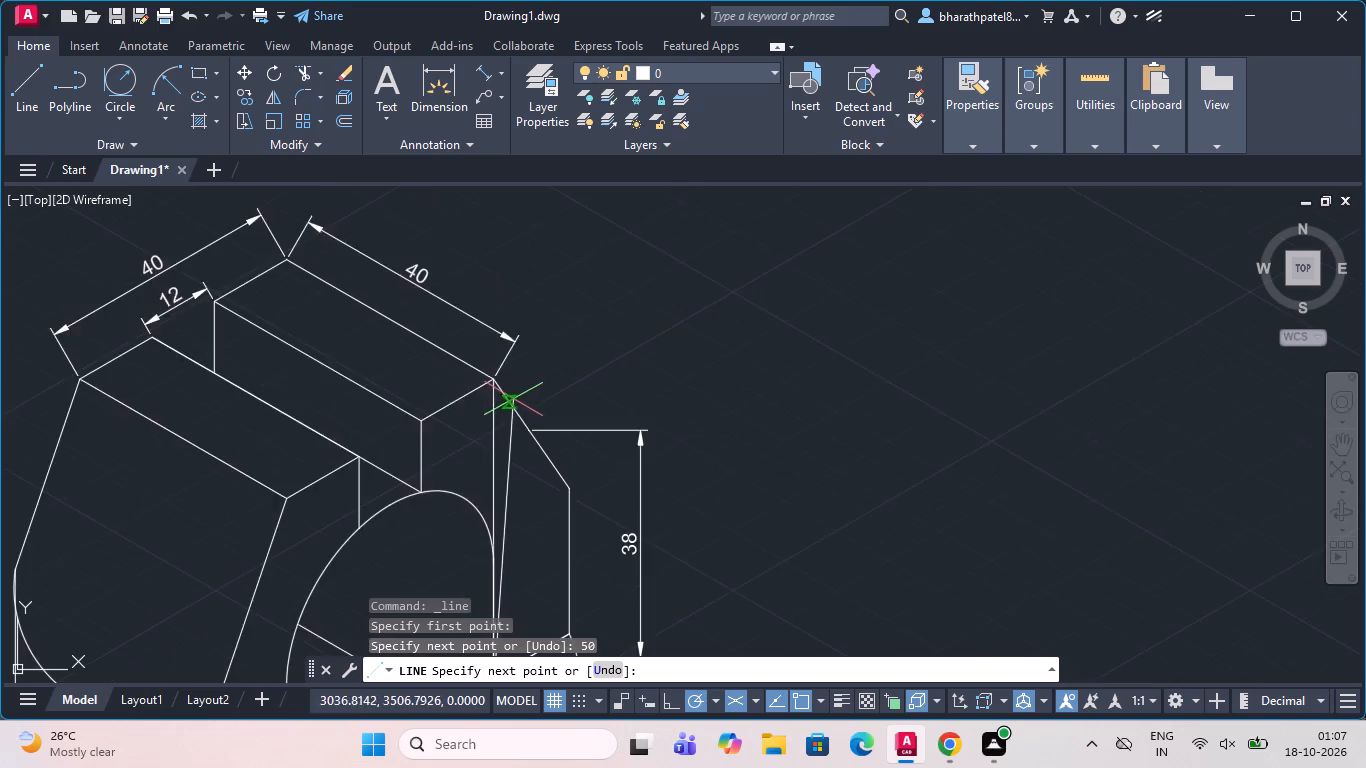
scroll(516, 399, down, 2)
scroll(516, 511, up, 5)
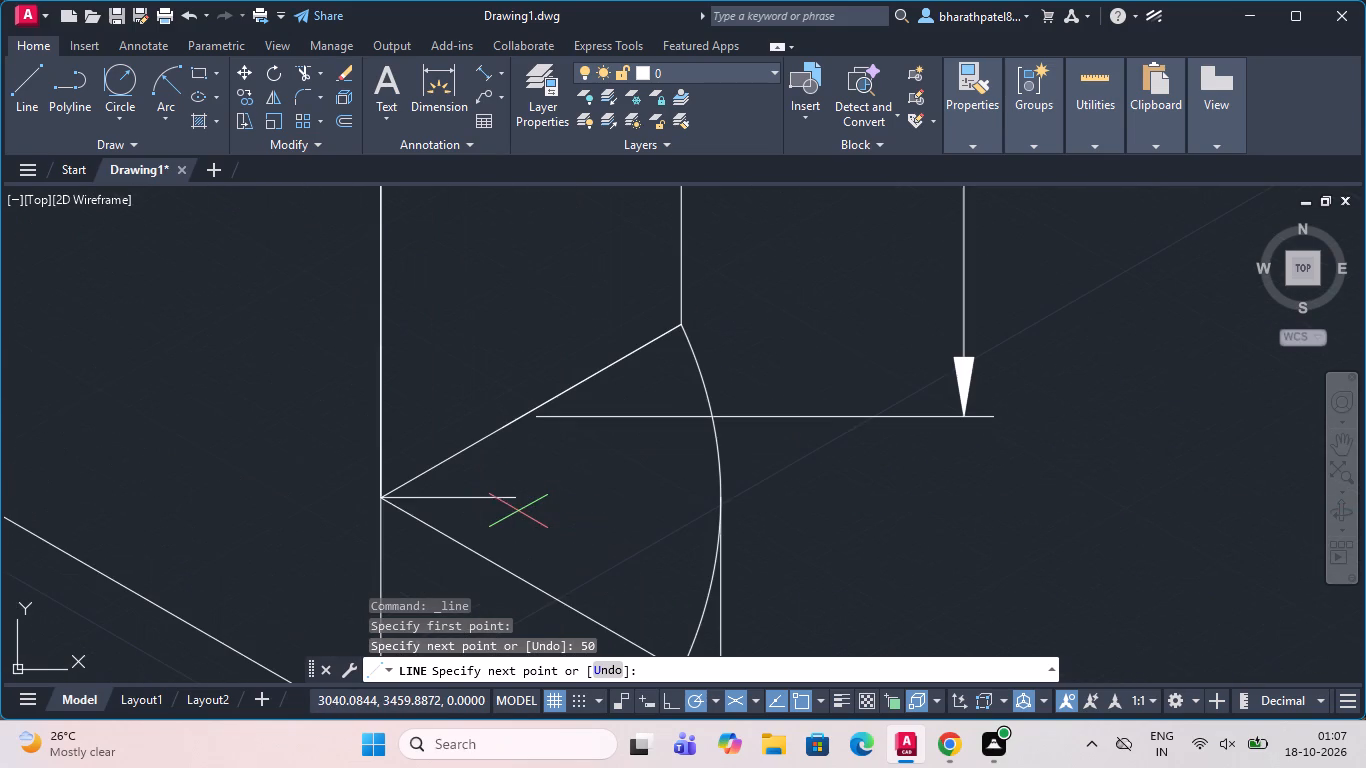
key(Escape)
Add an aligned dimension for the 50-unit vertical line, placed outside the part beyond the 38 dimension.
scroll(519, 515, down, 3)
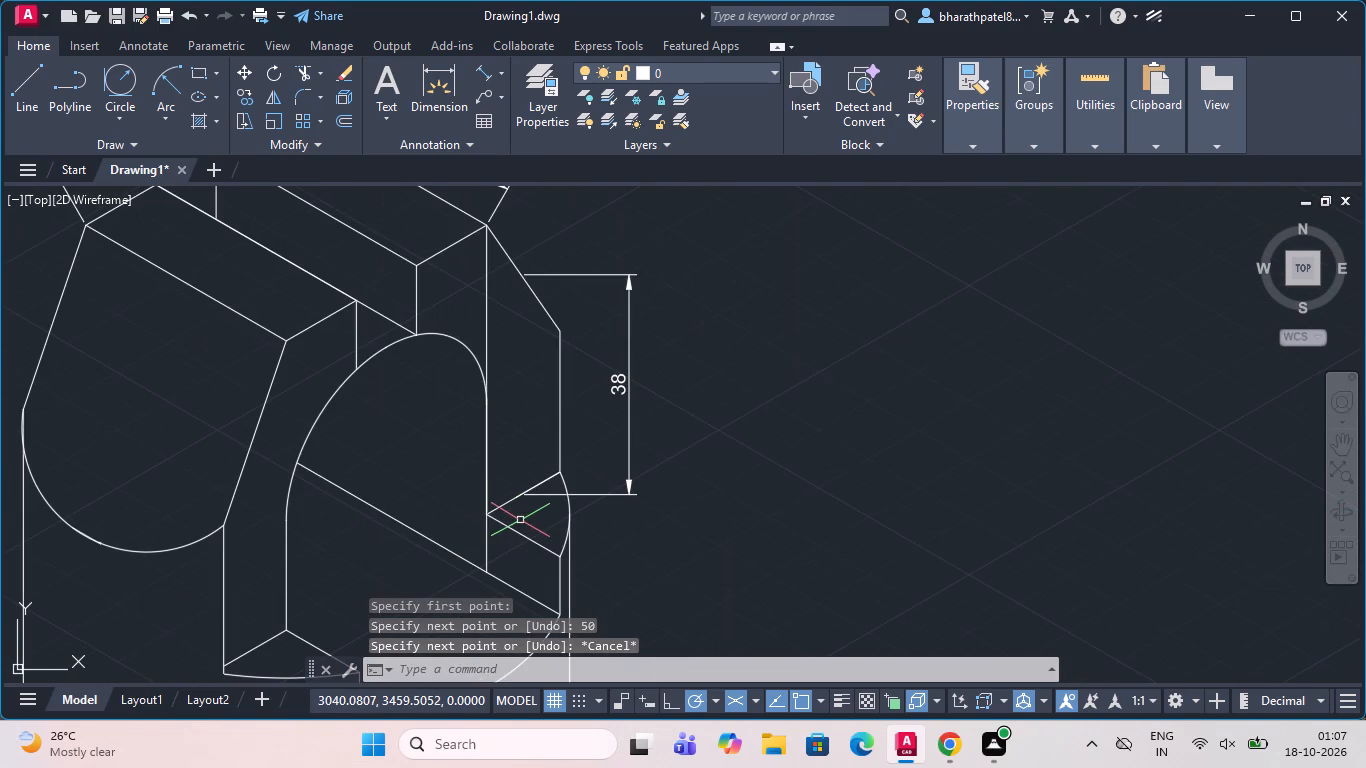
click(480, 71)
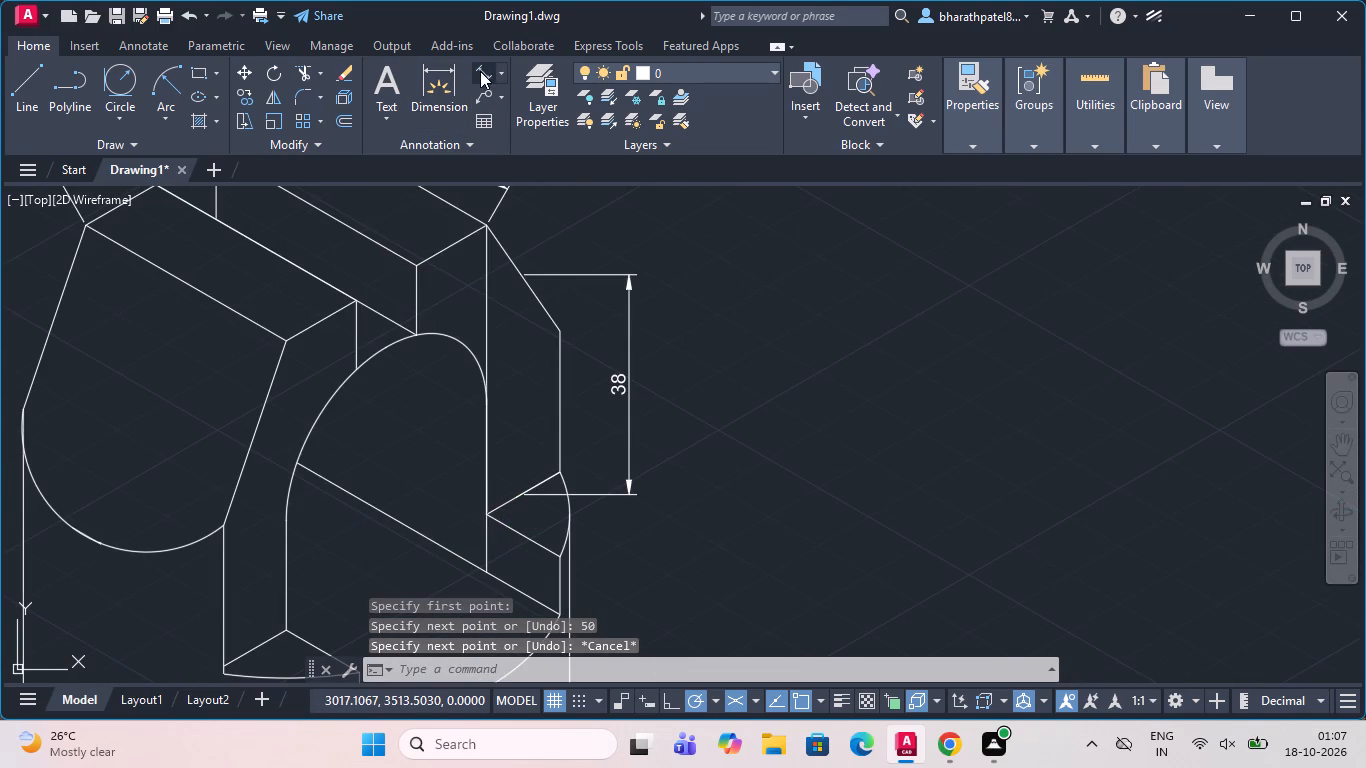
click(485, 229)
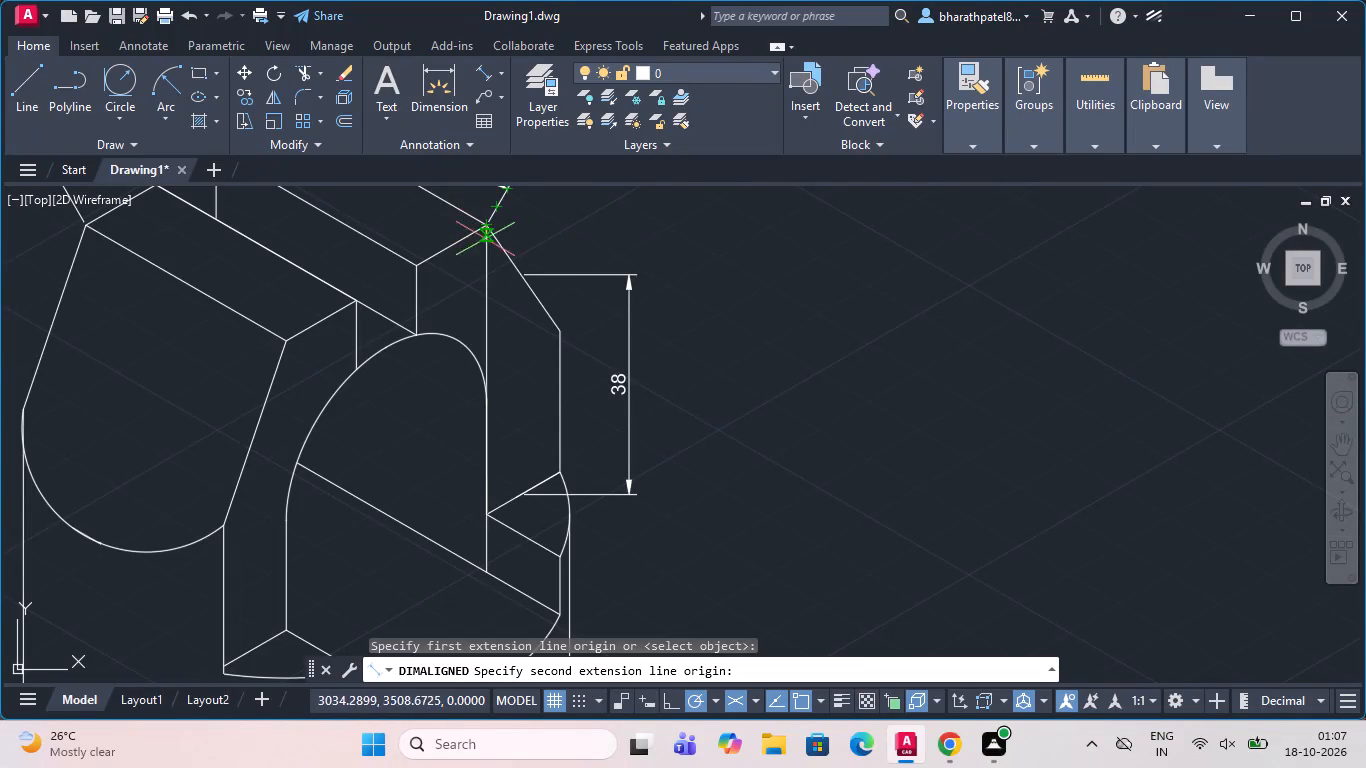
scroll(491, 523, up, 3)
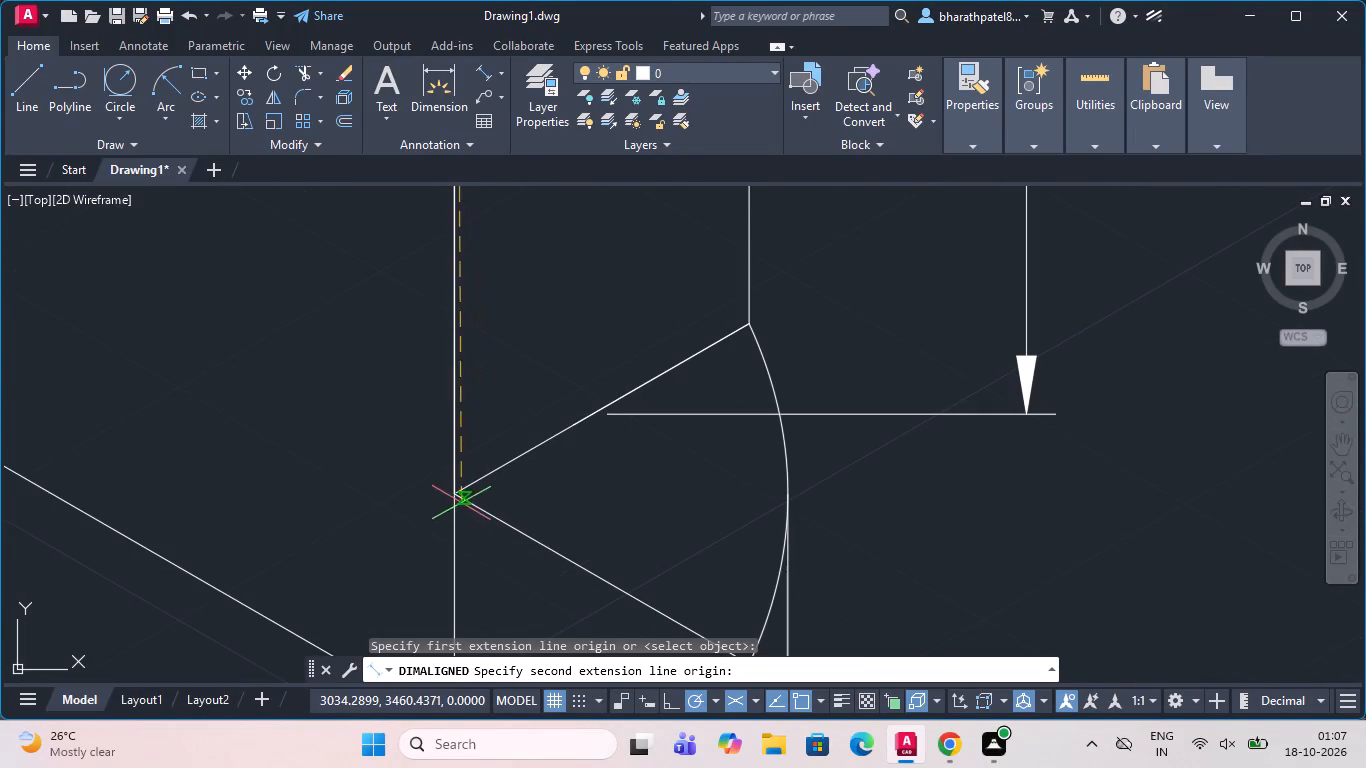
click(456, 496)
scroll(456, 495, down, 3)
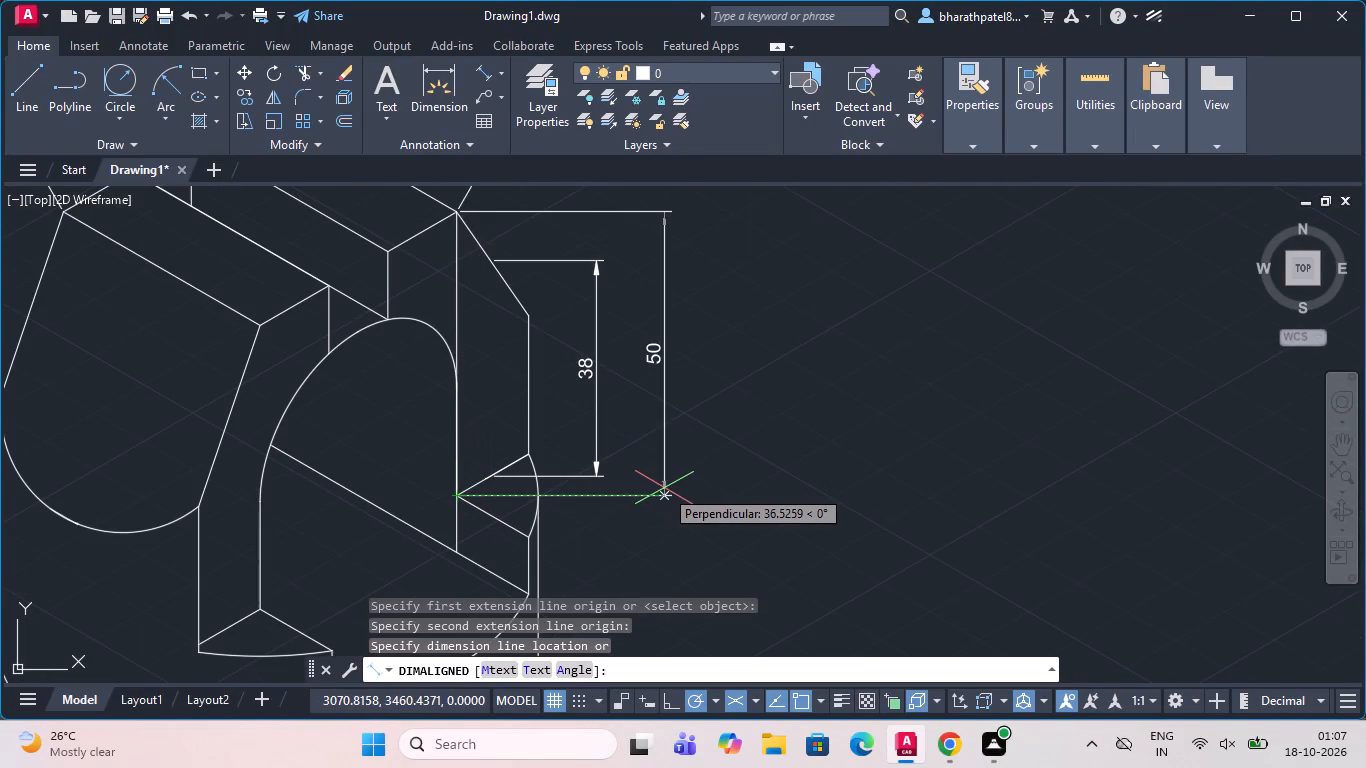
click(660, 488)
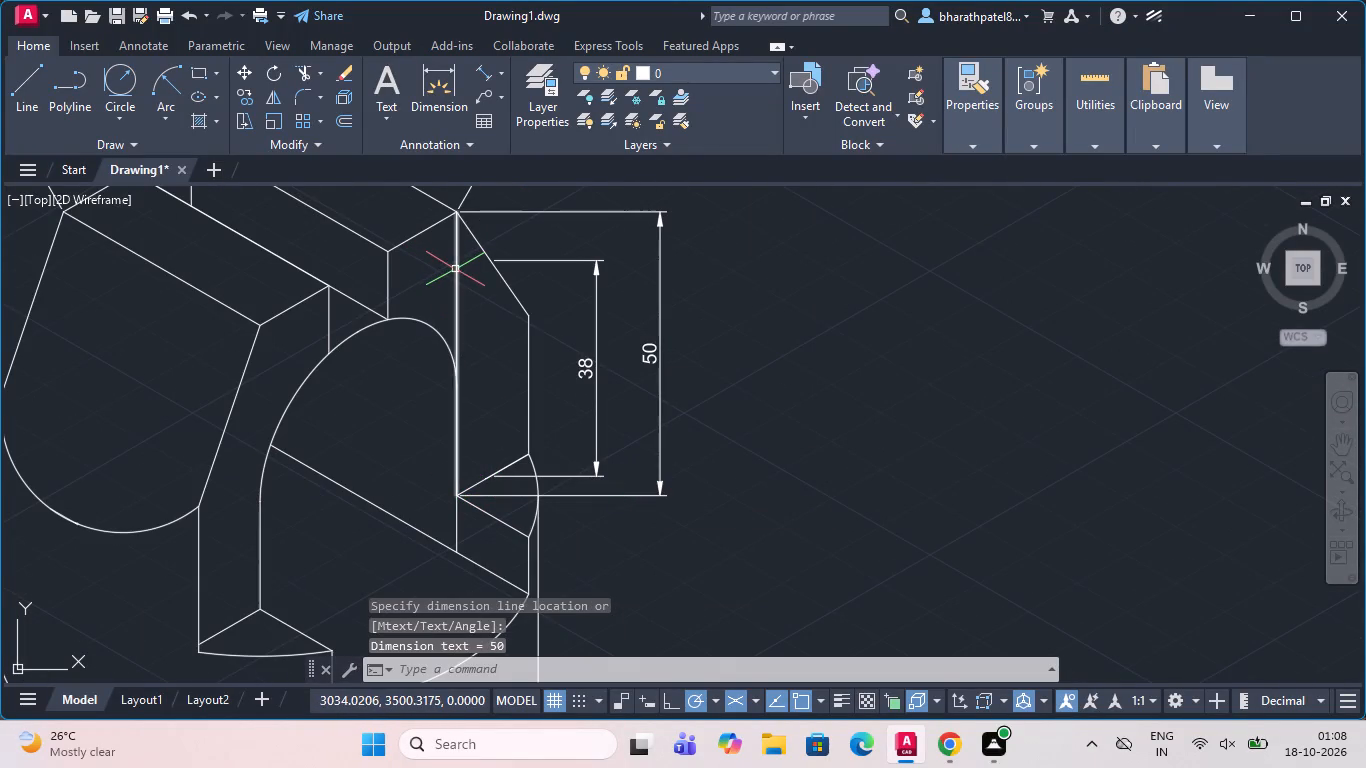
Delete the 50-unit vertical construction line.
click(455, 269)
key(Delete)
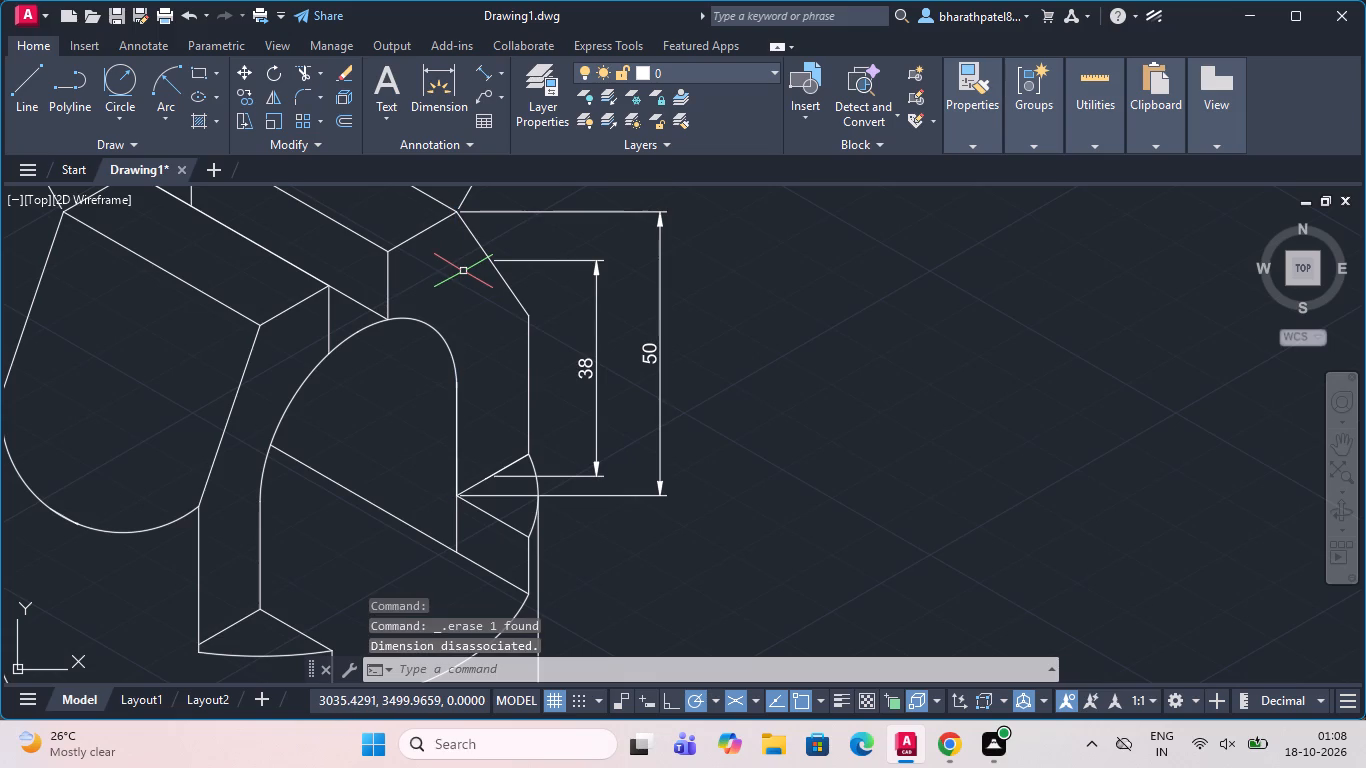
Add an aligned dimension between the two end corners of the slot floor's curved front edge, placed just outside that edge.
scroll(462, 264, down, 3)
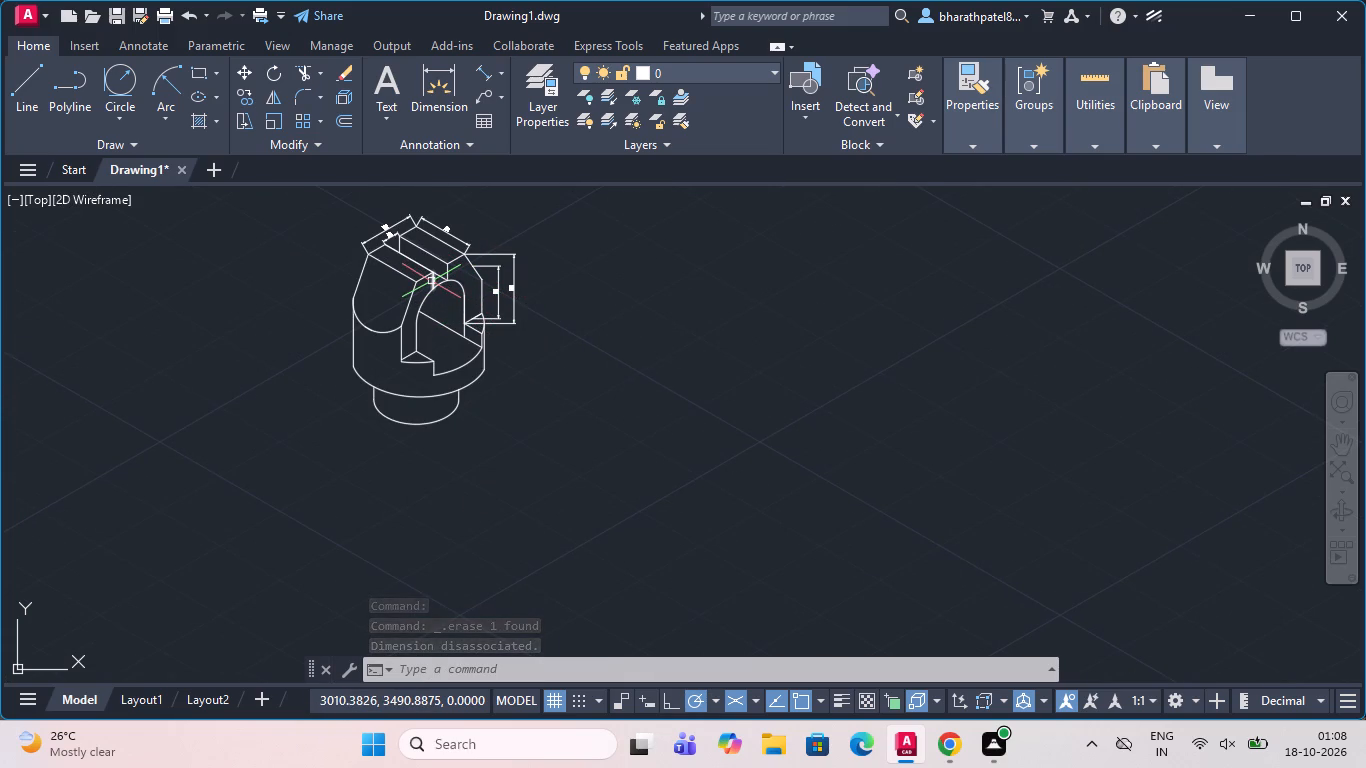
scroll(426, 370, up, 2)
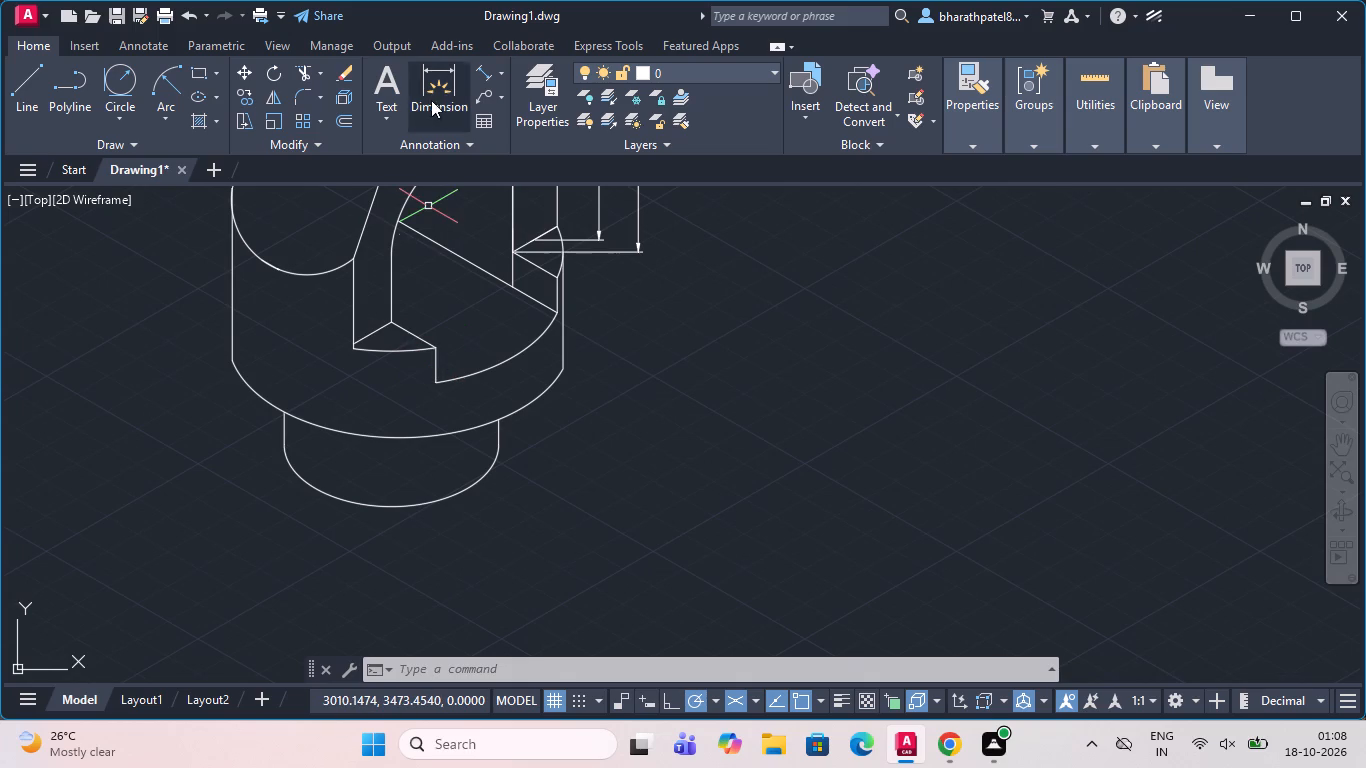
click(488, 72)
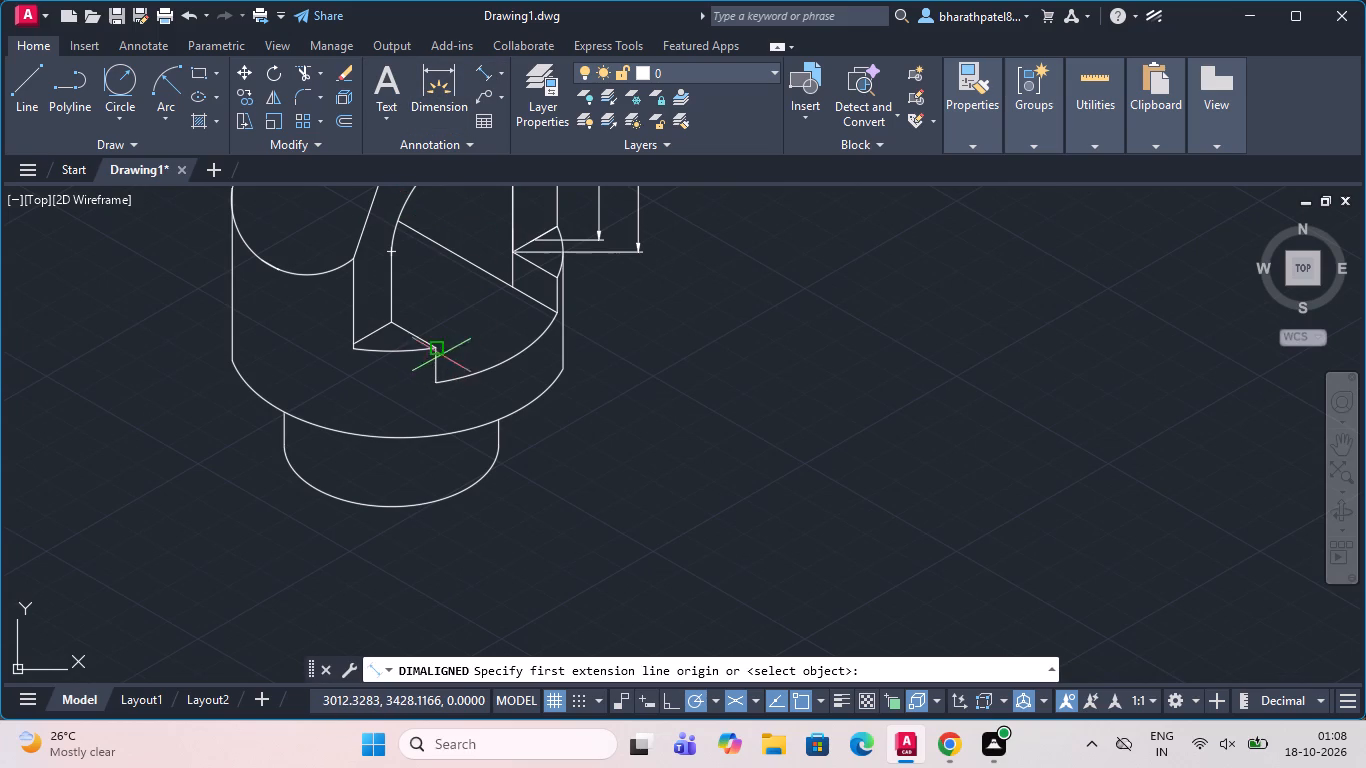
click(431, 381)
scroll(550, 307, up, 3)
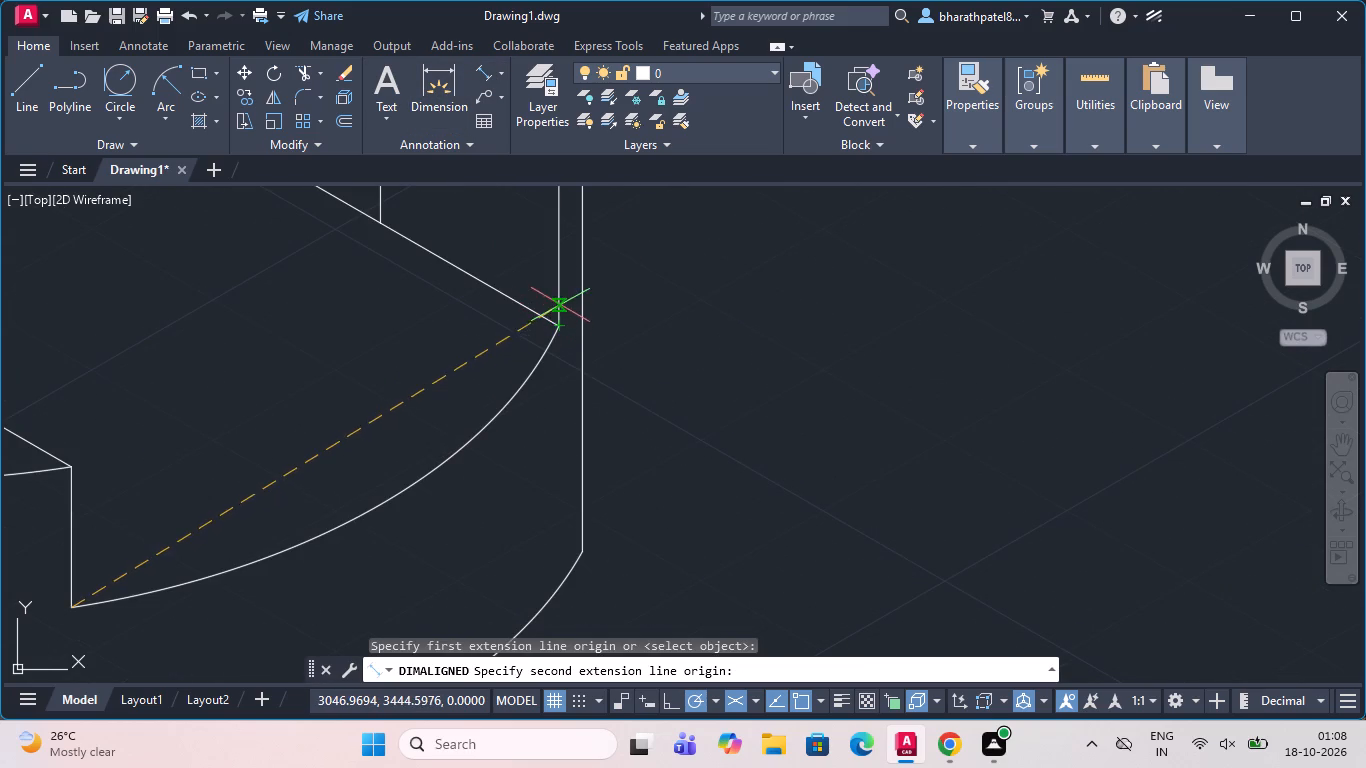
click(561, 324)
scroll(561, 324, down, 2)
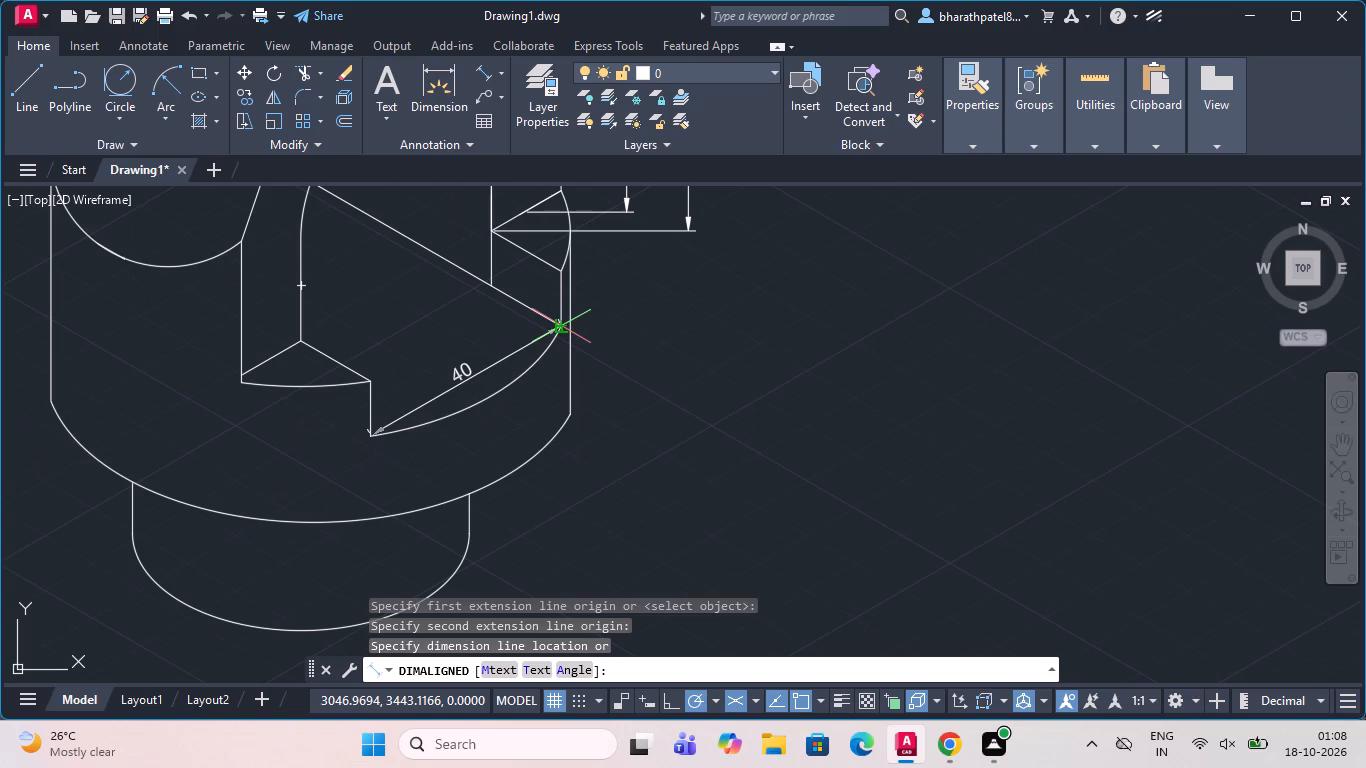
click(590, 390)
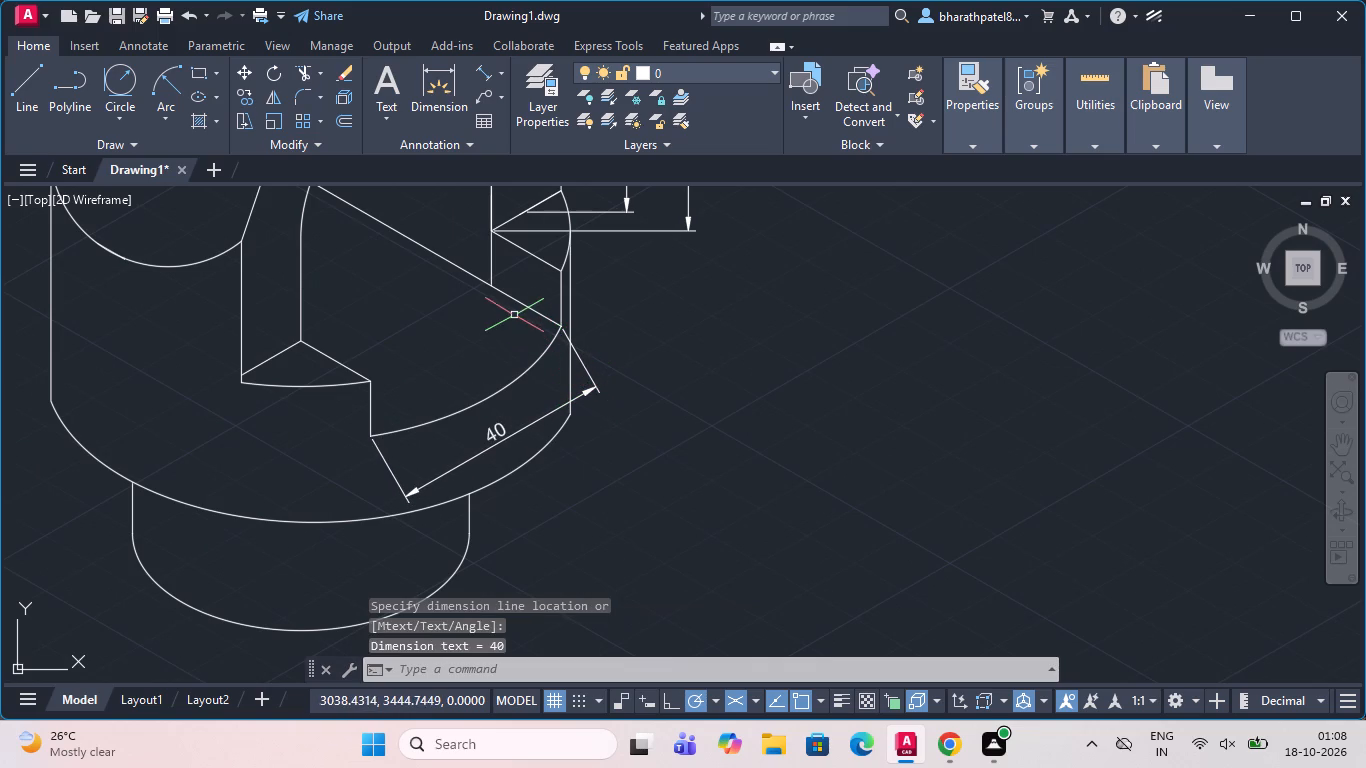
Add an aligned dimension for the short vertical step edge at the slot's front corner, placed on the side away from the slot floor.
click(480, 67)
scroll(367, 431, up, 3)
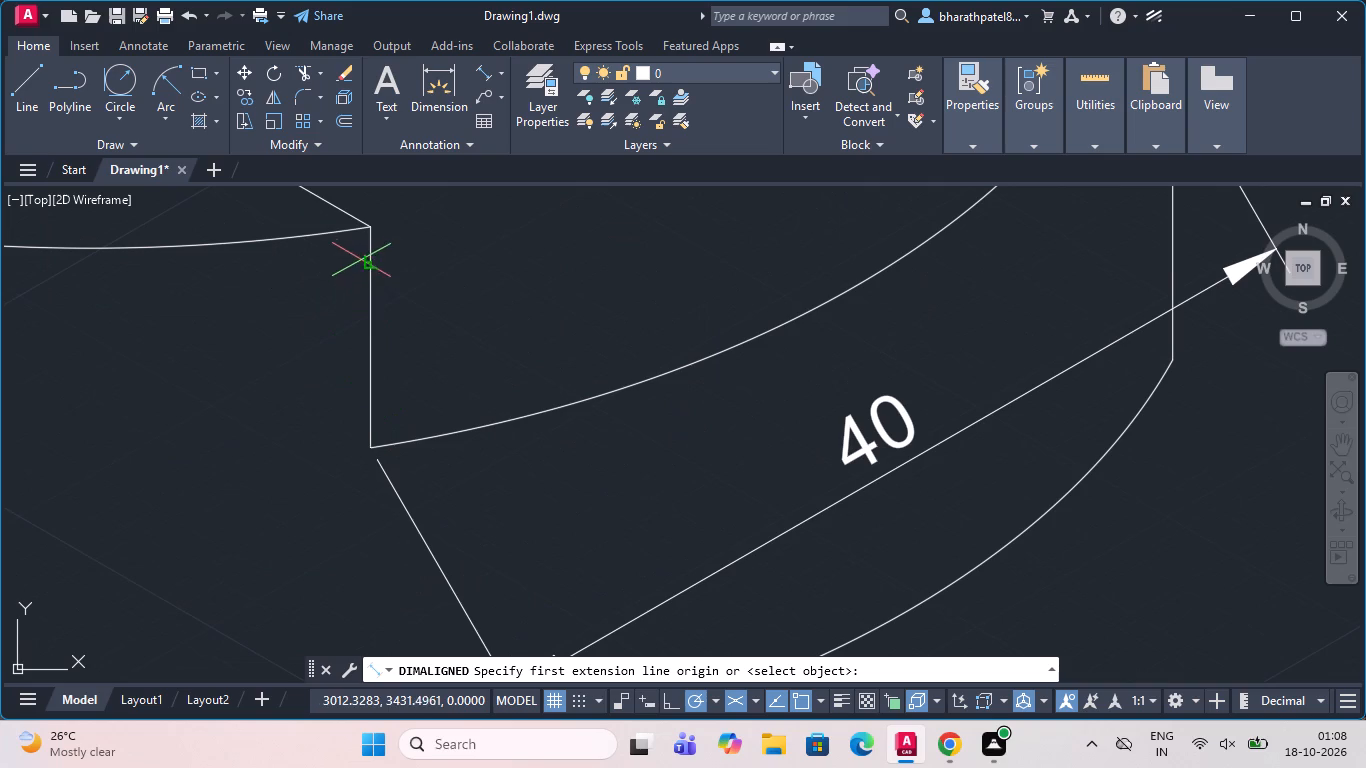
click(369, 222)
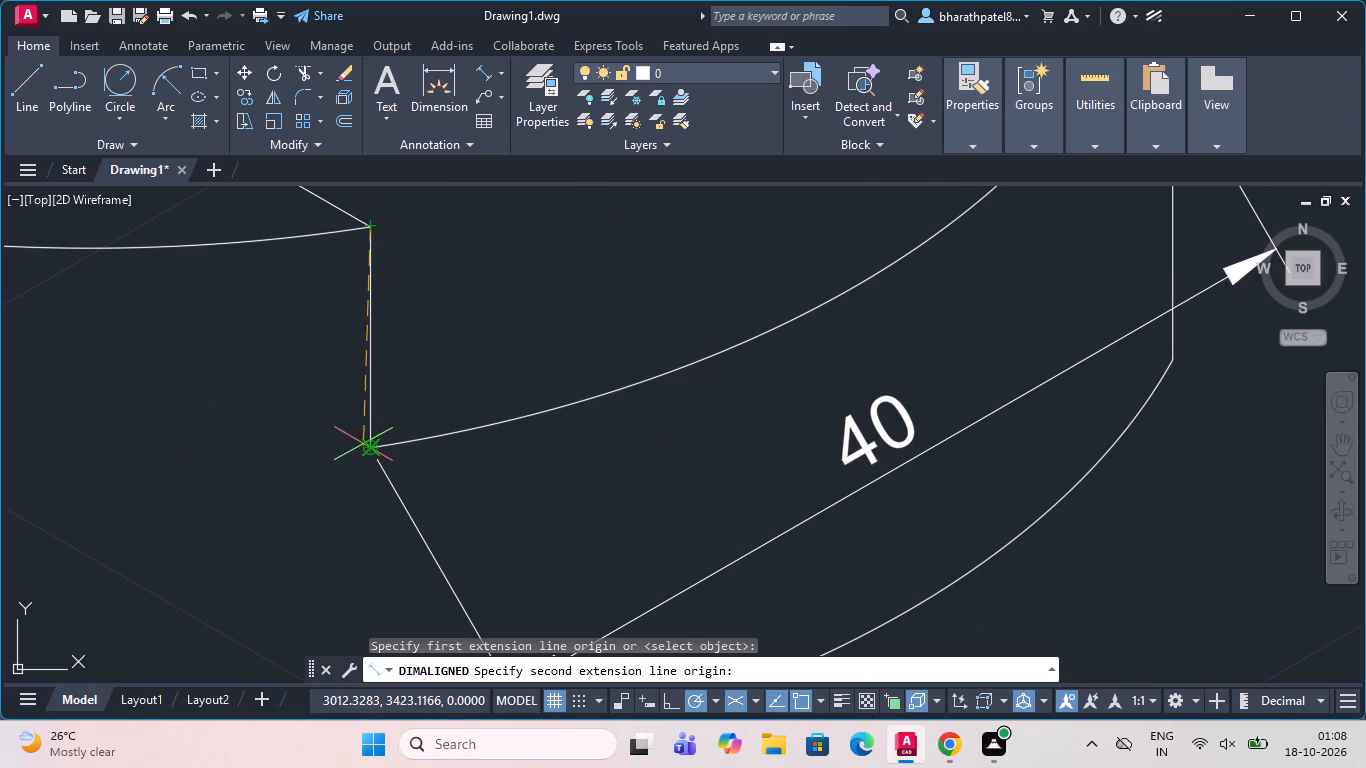
click(372, 448)
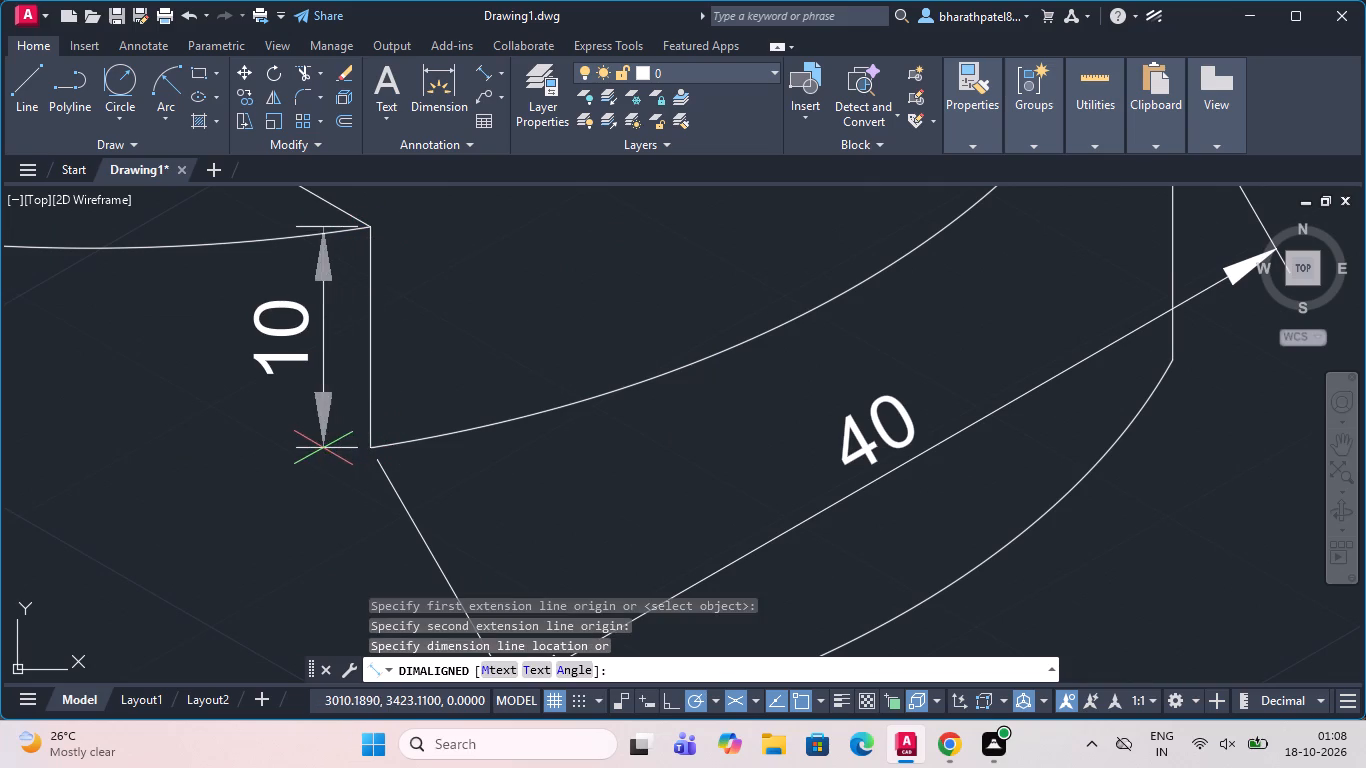
click(323, 448)
scroll(336, 411, down, 4)
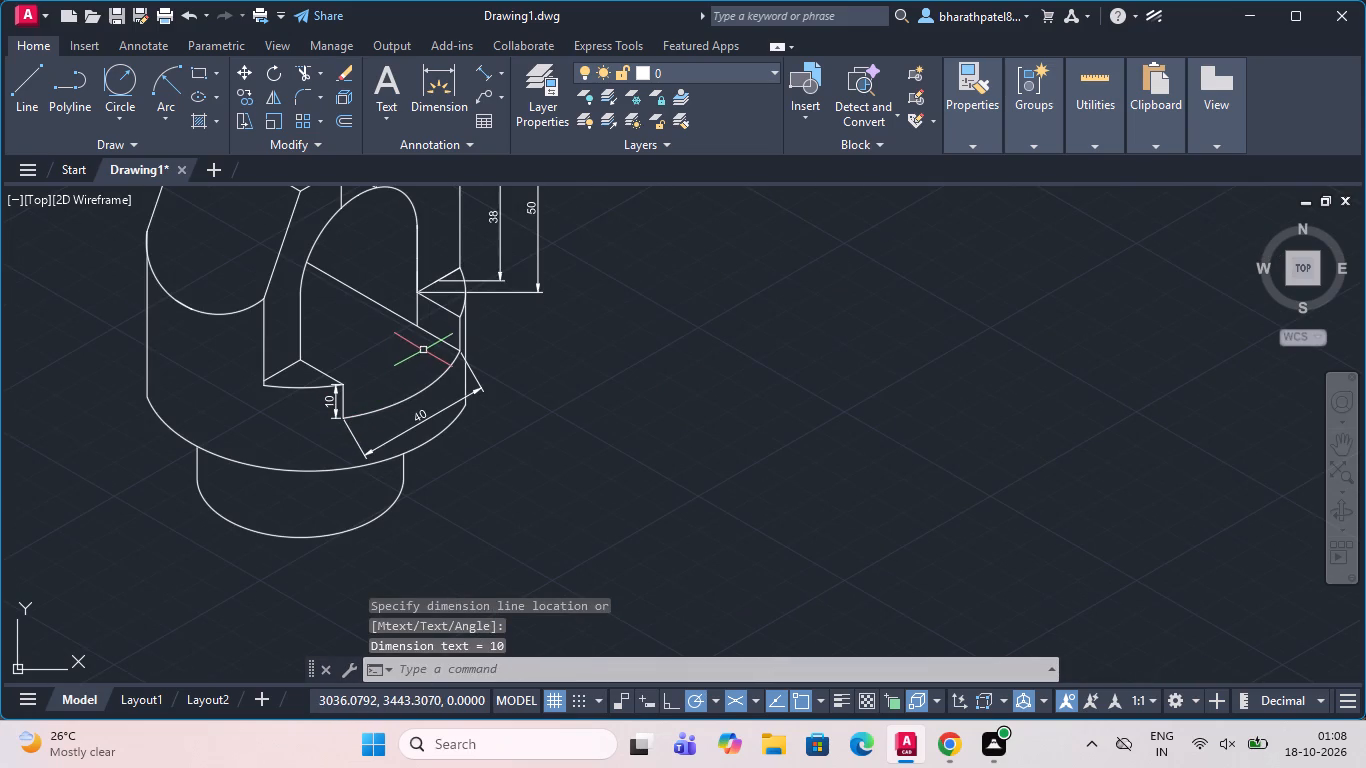
From the centre of the large cylinder's lower edge, draw a 40-unit line at 210° and an 80-unit line back at 30°.
click(483, 75)
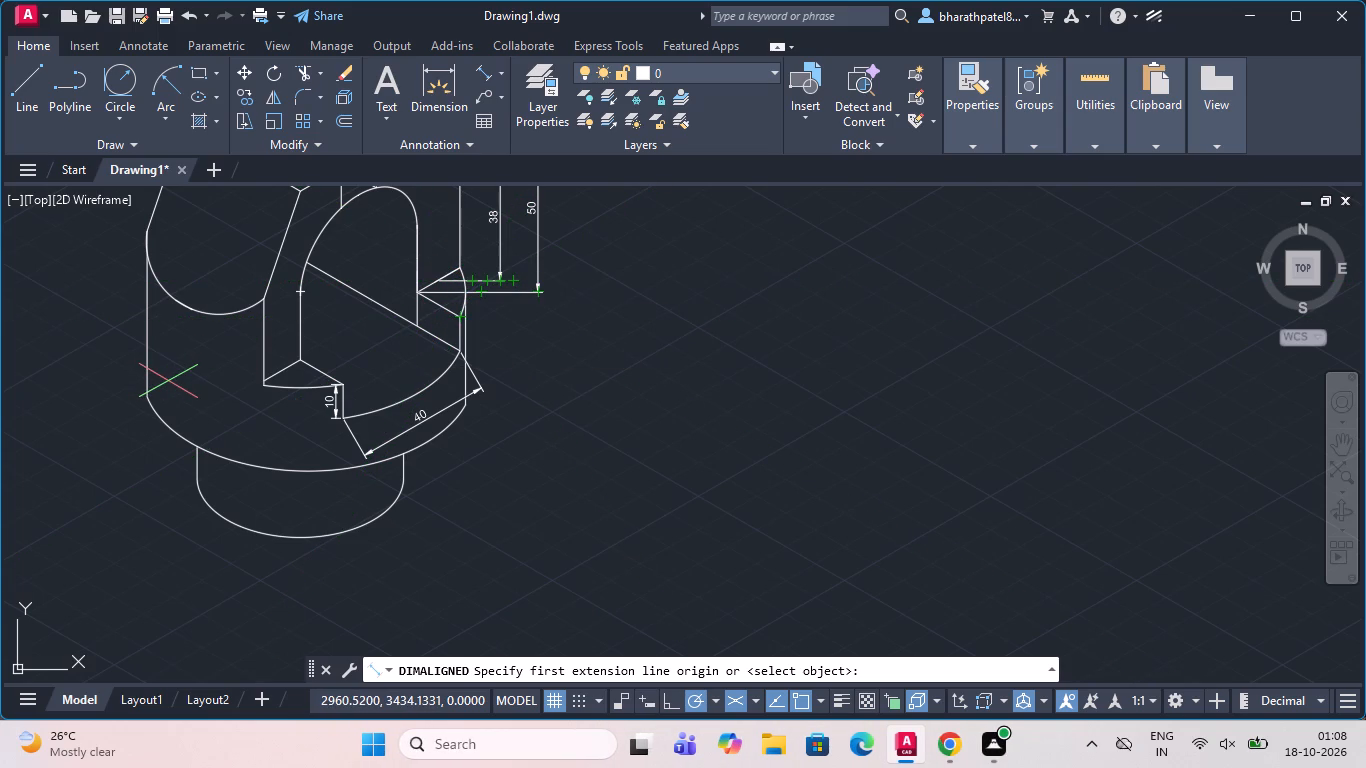
key(Escape)
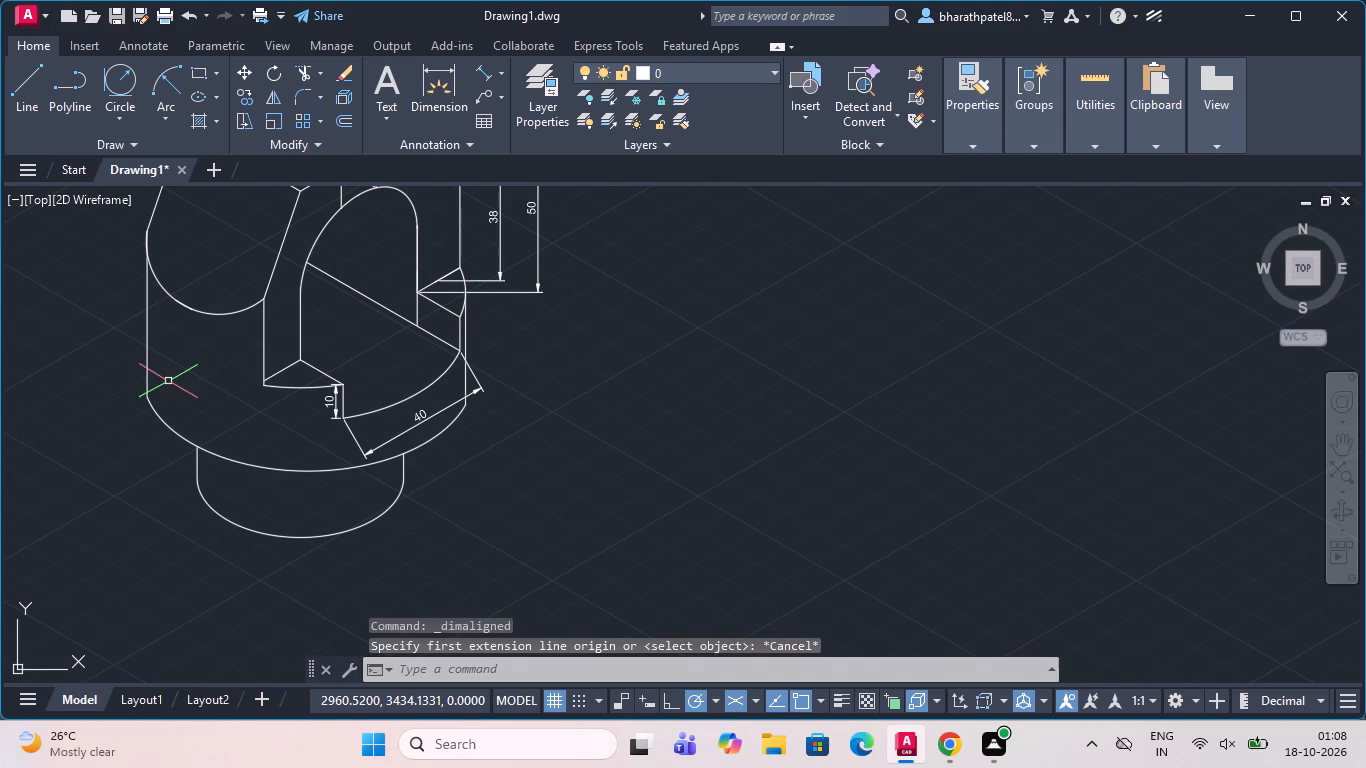
click(23, 76)
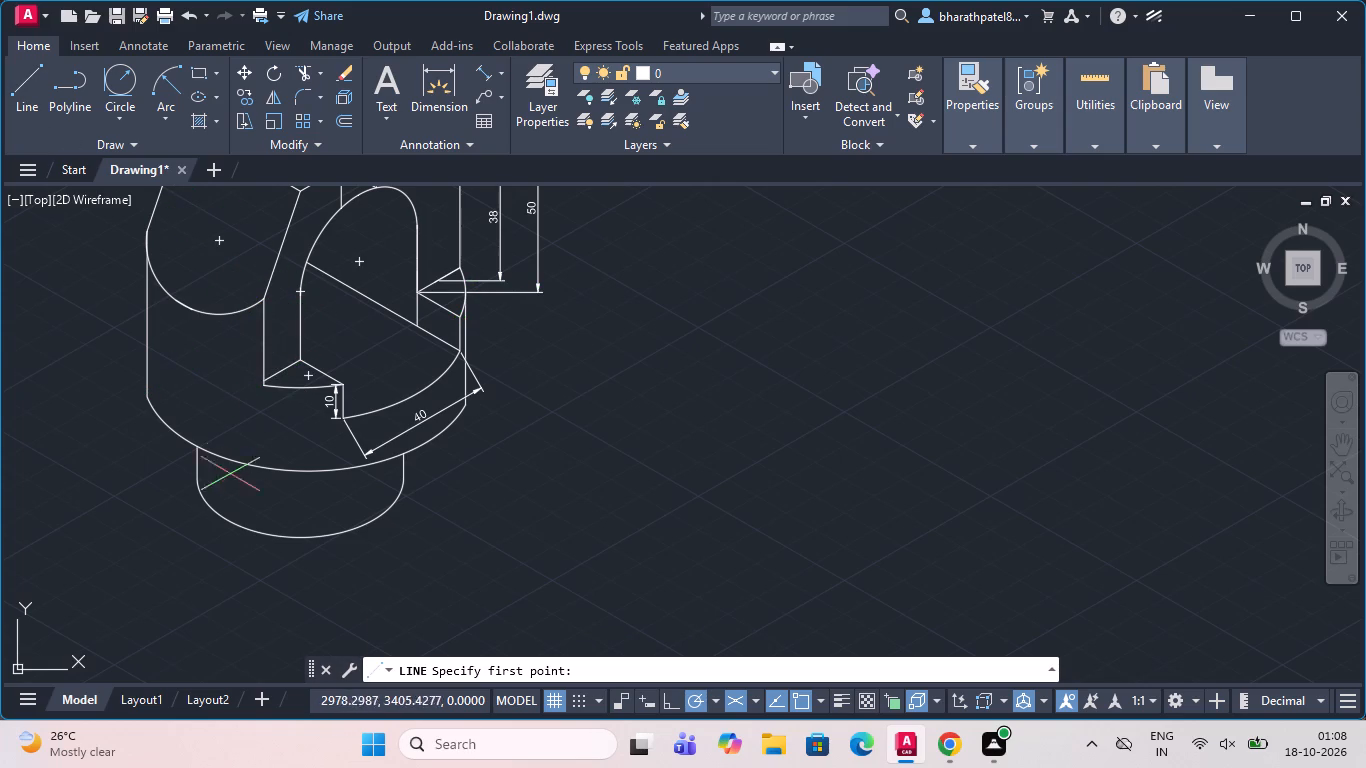
click(305, 373)
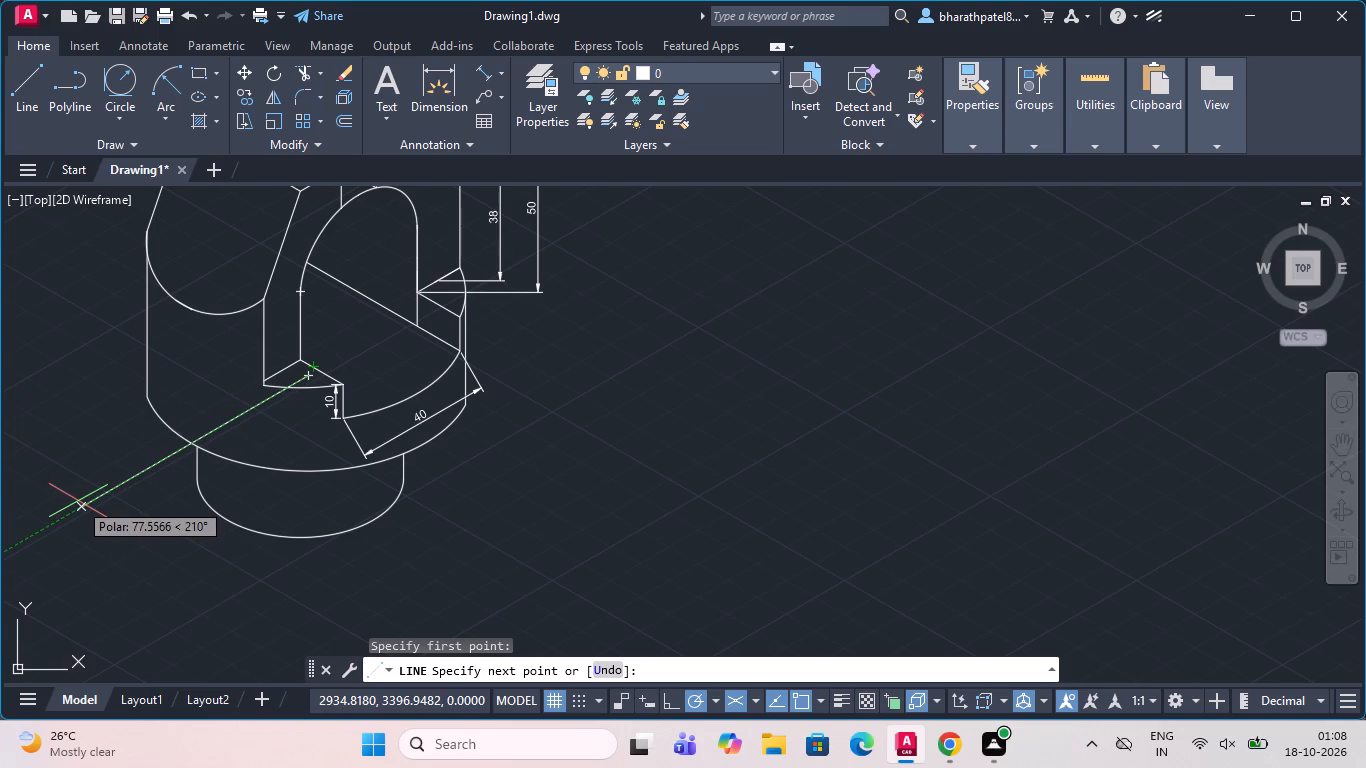
text(40)
key(Return)
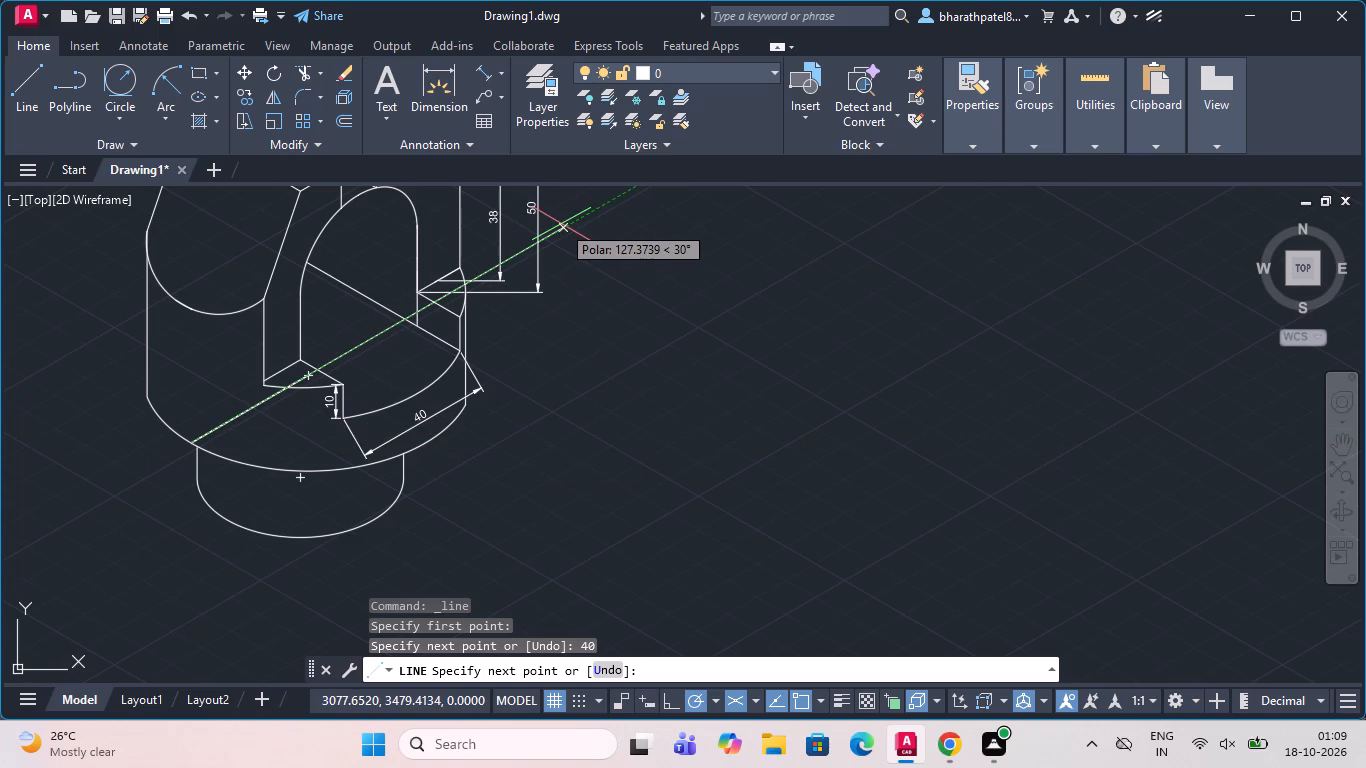
key(8)
key(0)
key(Return)
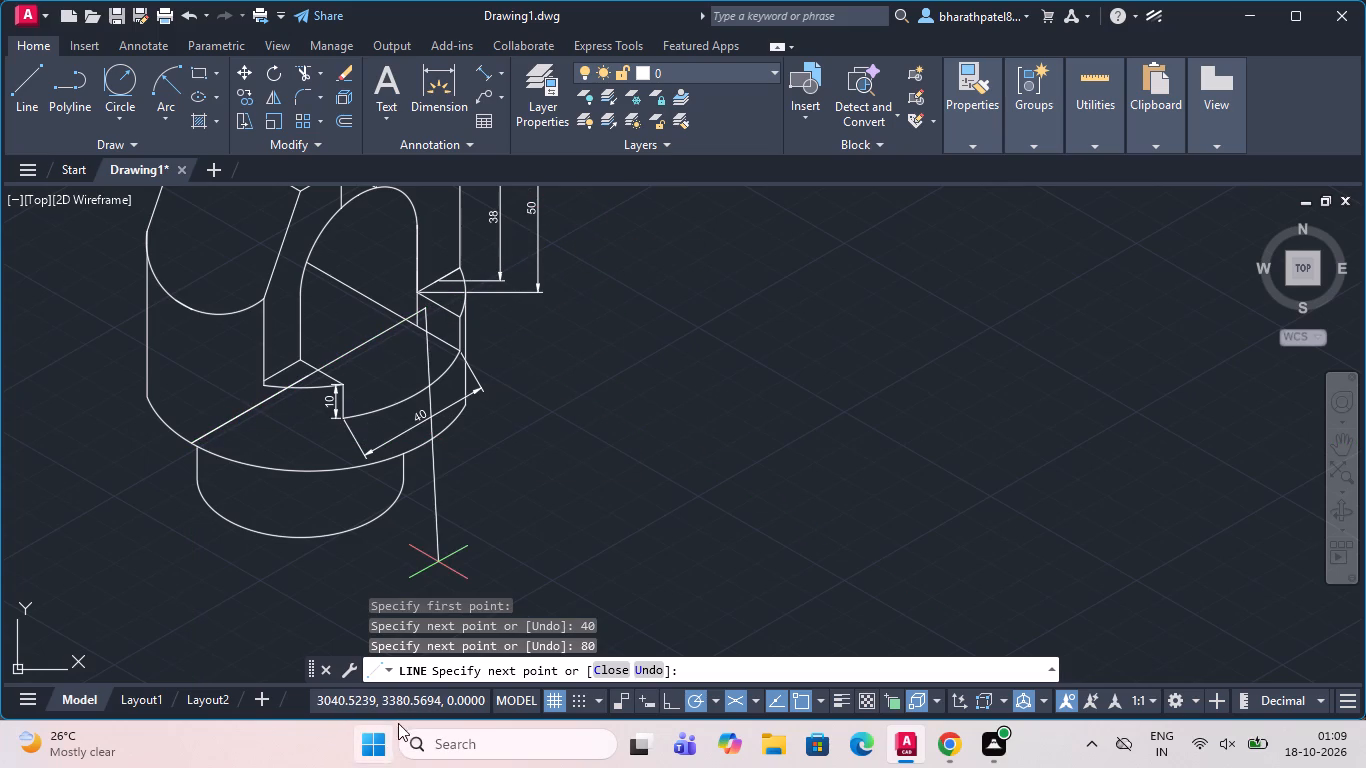
key(Escape)
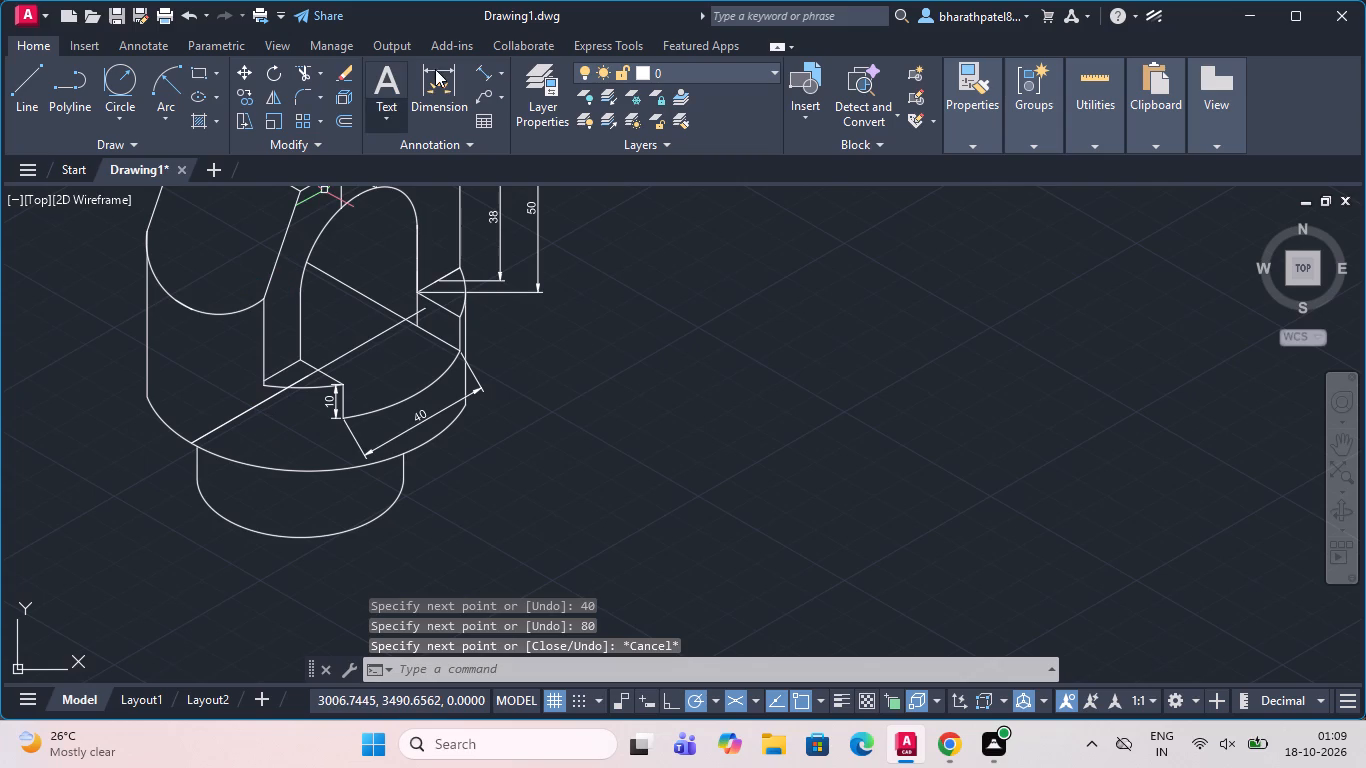
Add an aligned dimension along the 80-unit construction line across the large cylinder, placed outside the part on the front side.
click(478, 64)
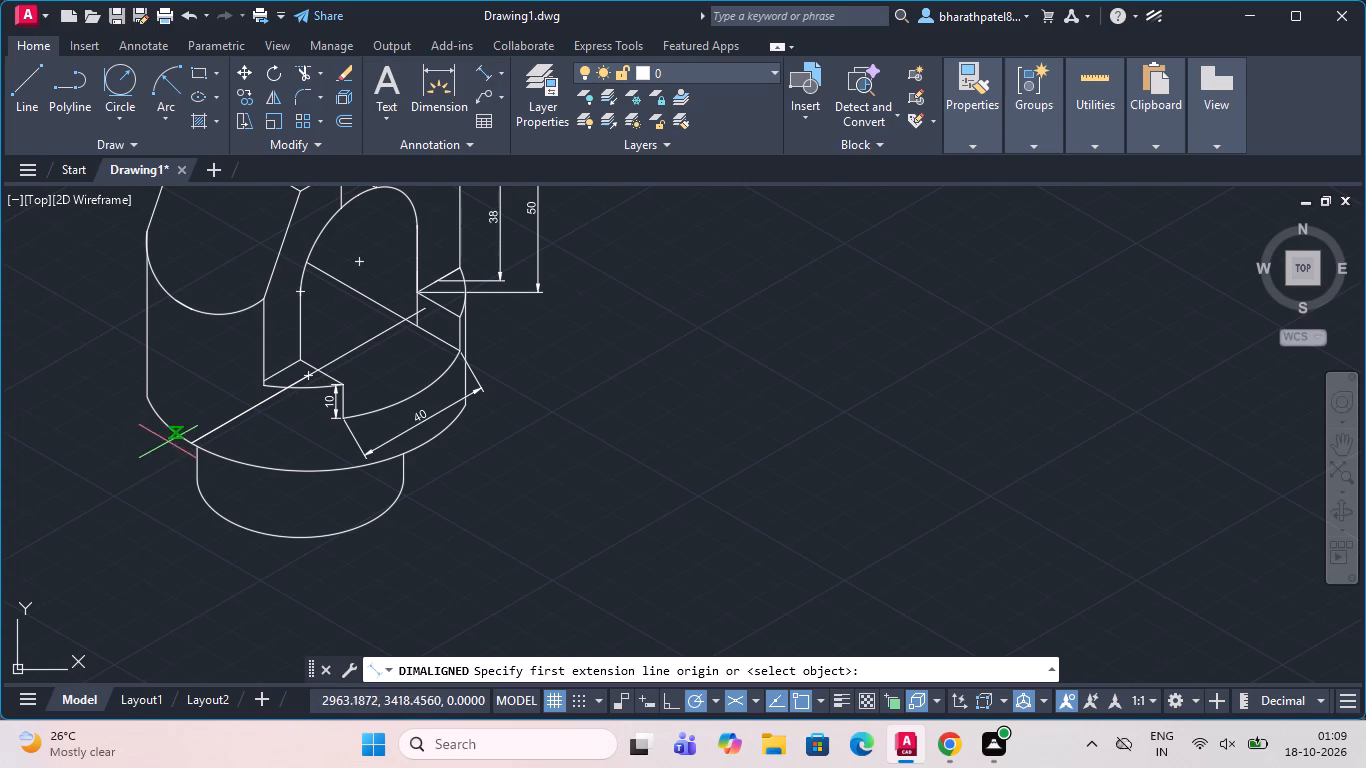
click(191, 441)
scroll(425, 303, up, 3)
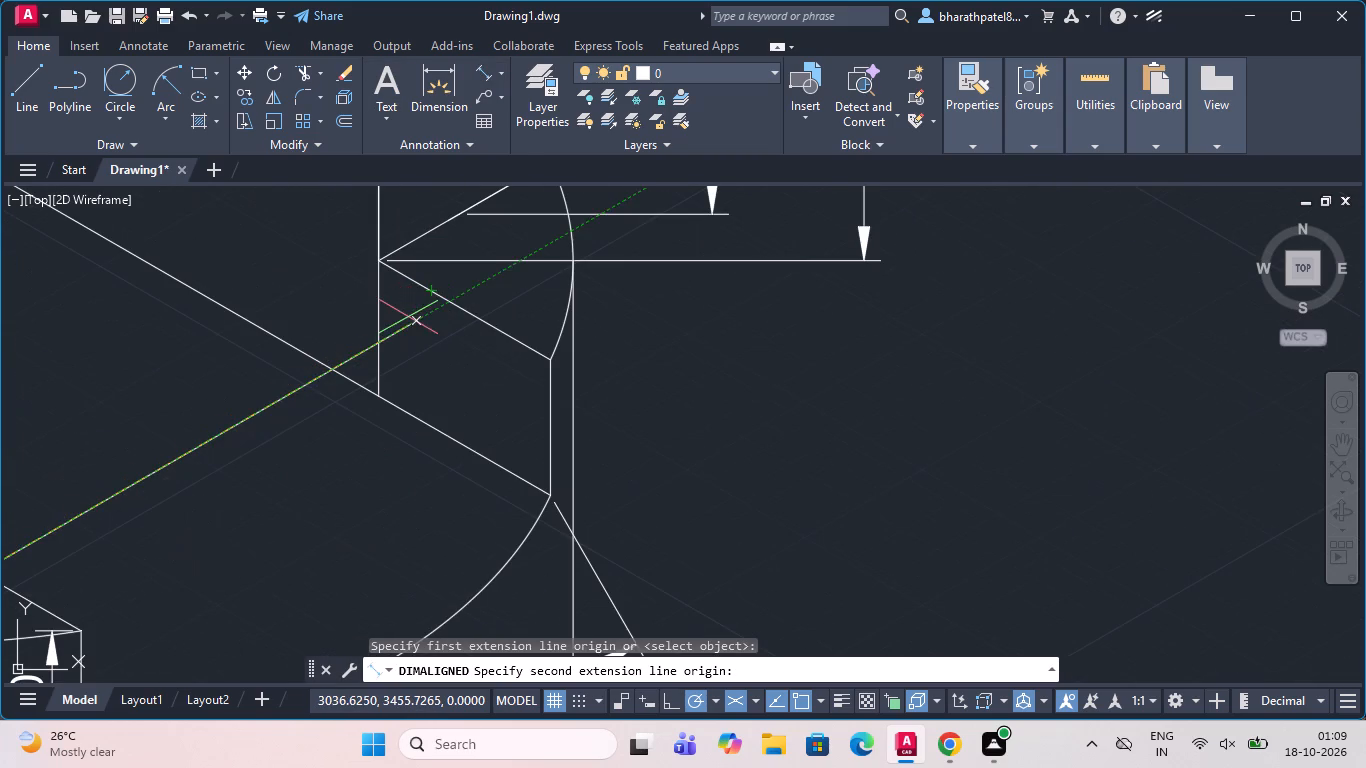
click(406, 330)
scroll(406, 328, down, 4)
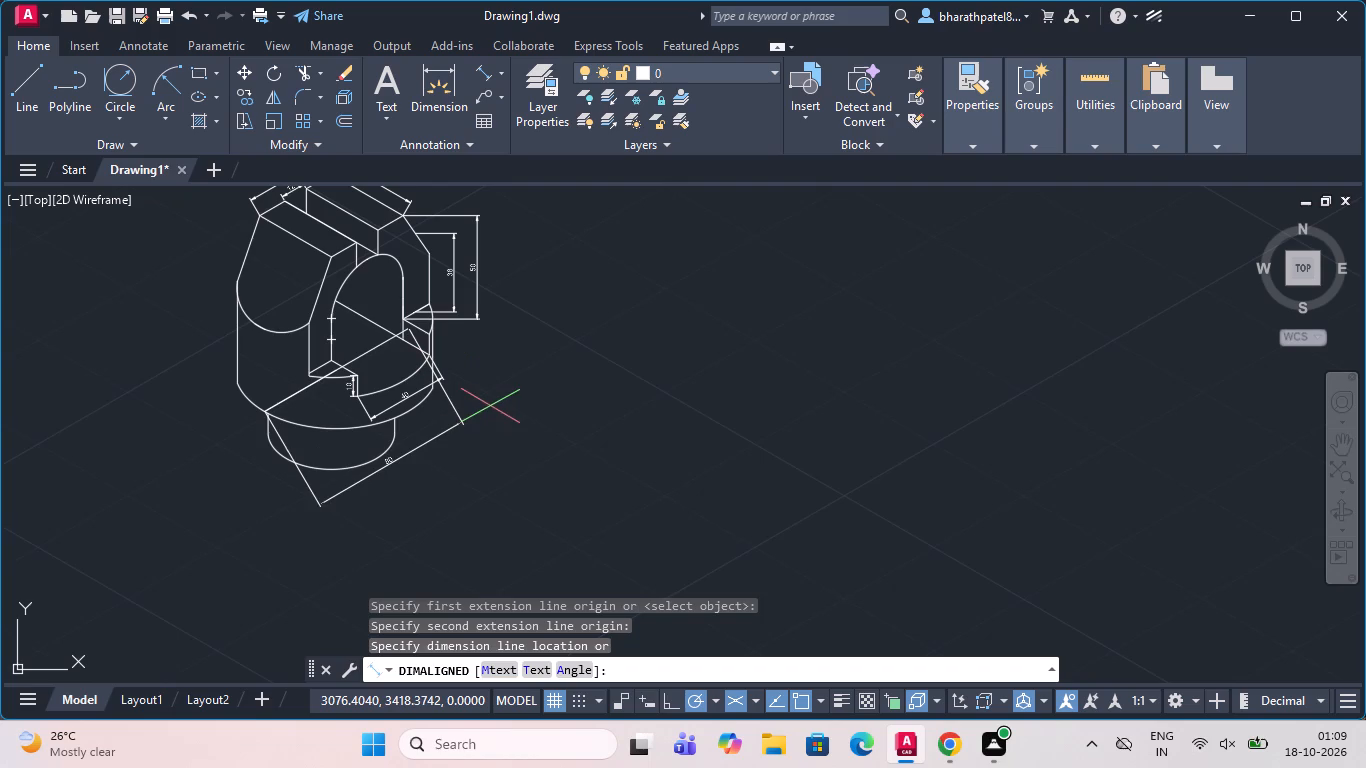
click(488, 402)
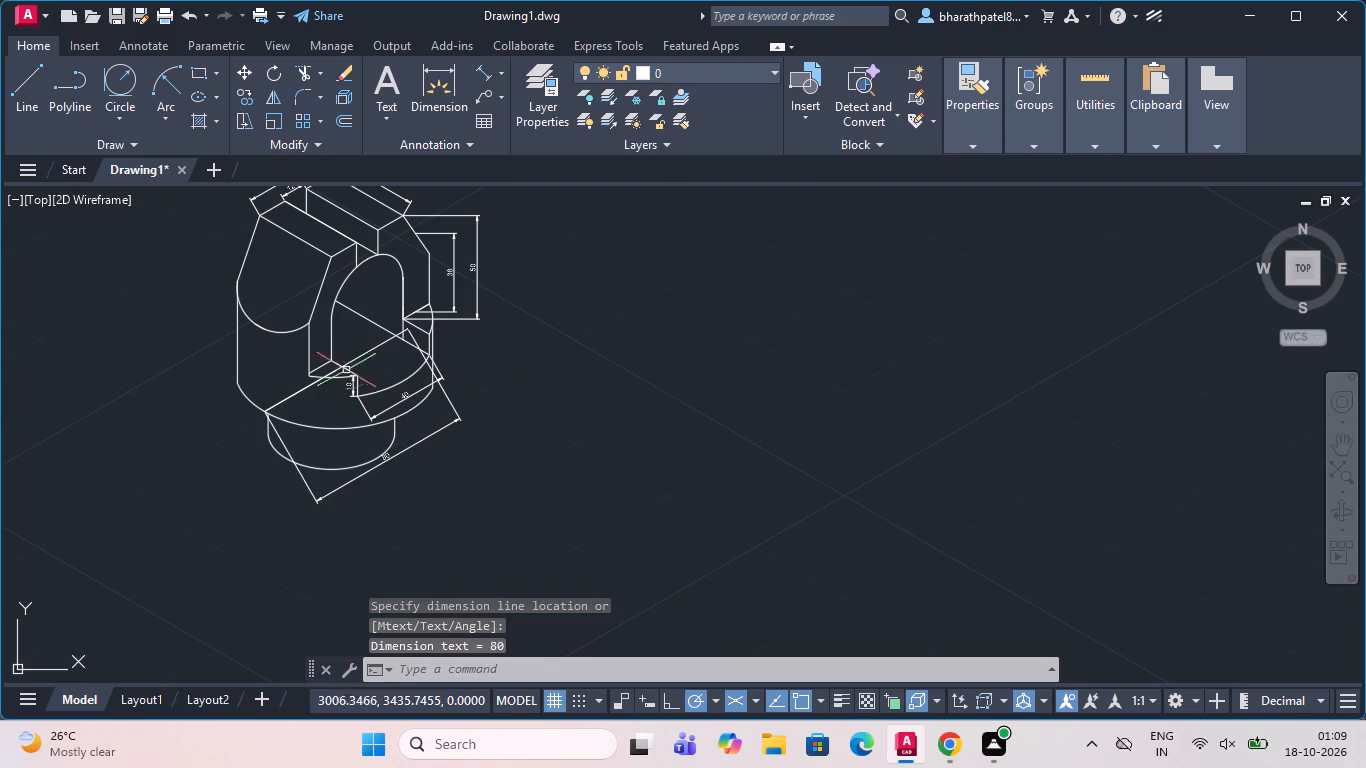
Delete the 80-unit and 40-unit construction lines across the large cylinder.
click(305, 388)
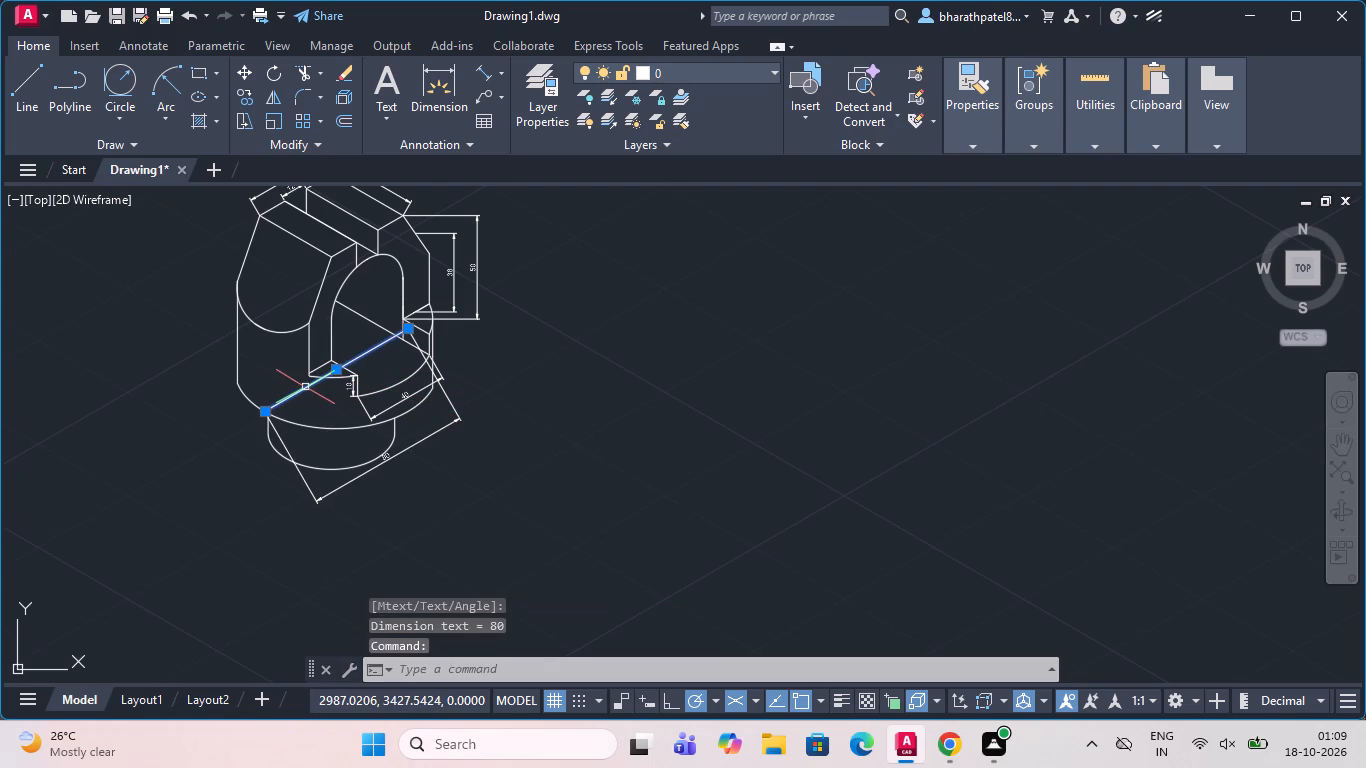
key(Delete)
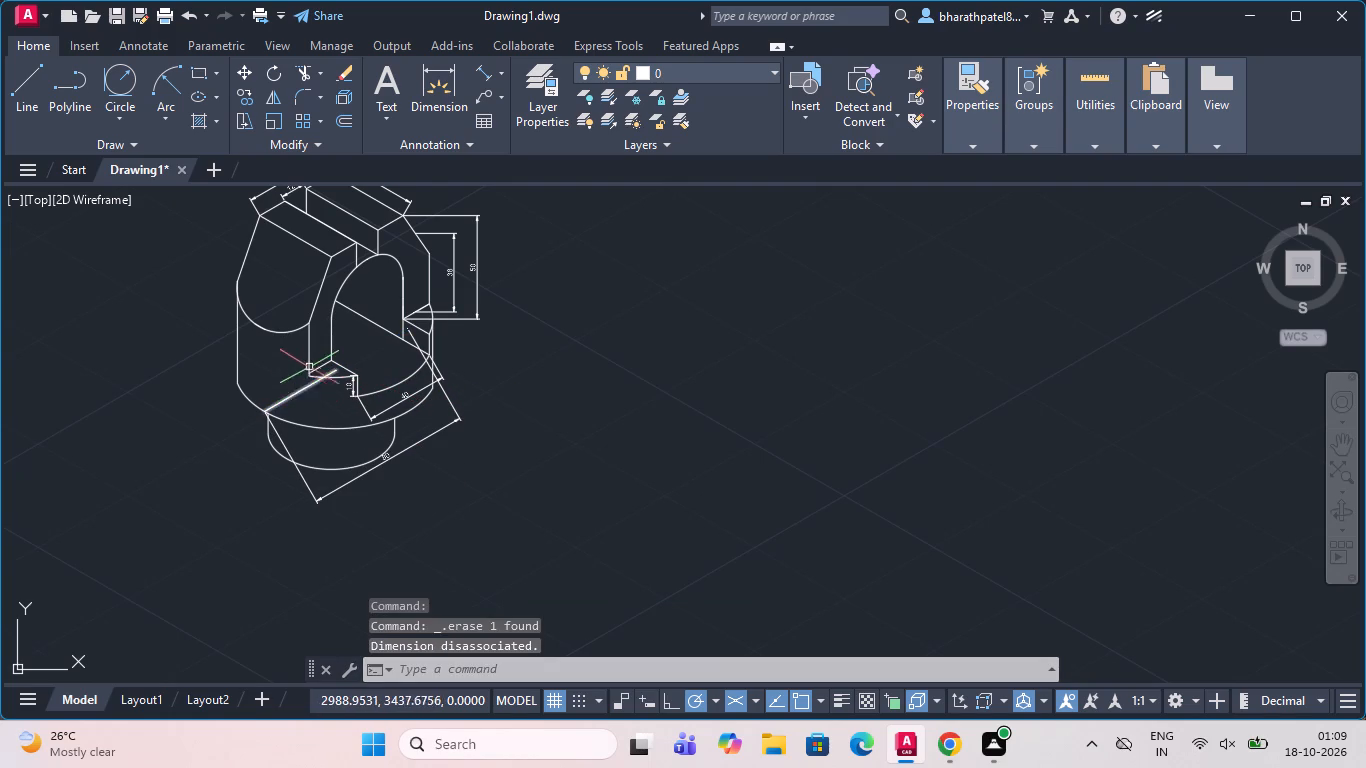
click(306, 384)
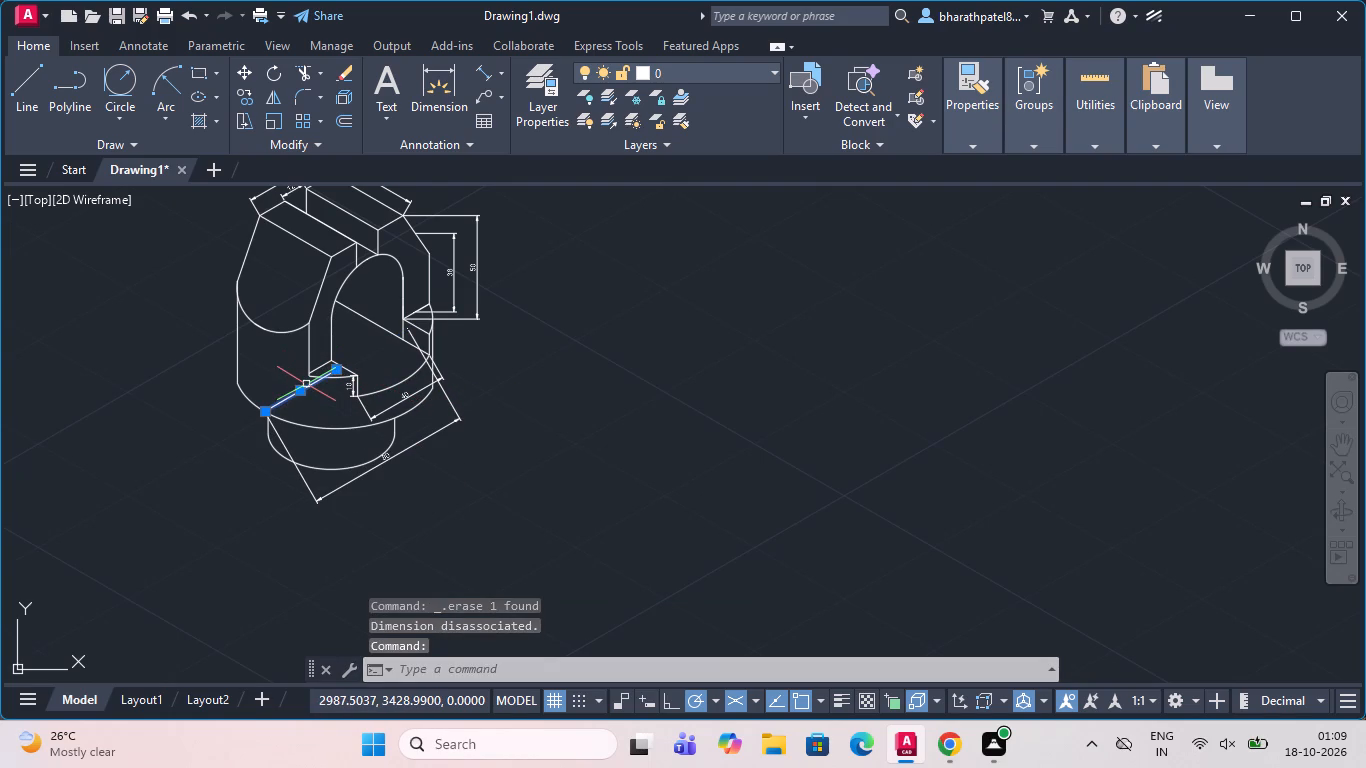
key(Delete)
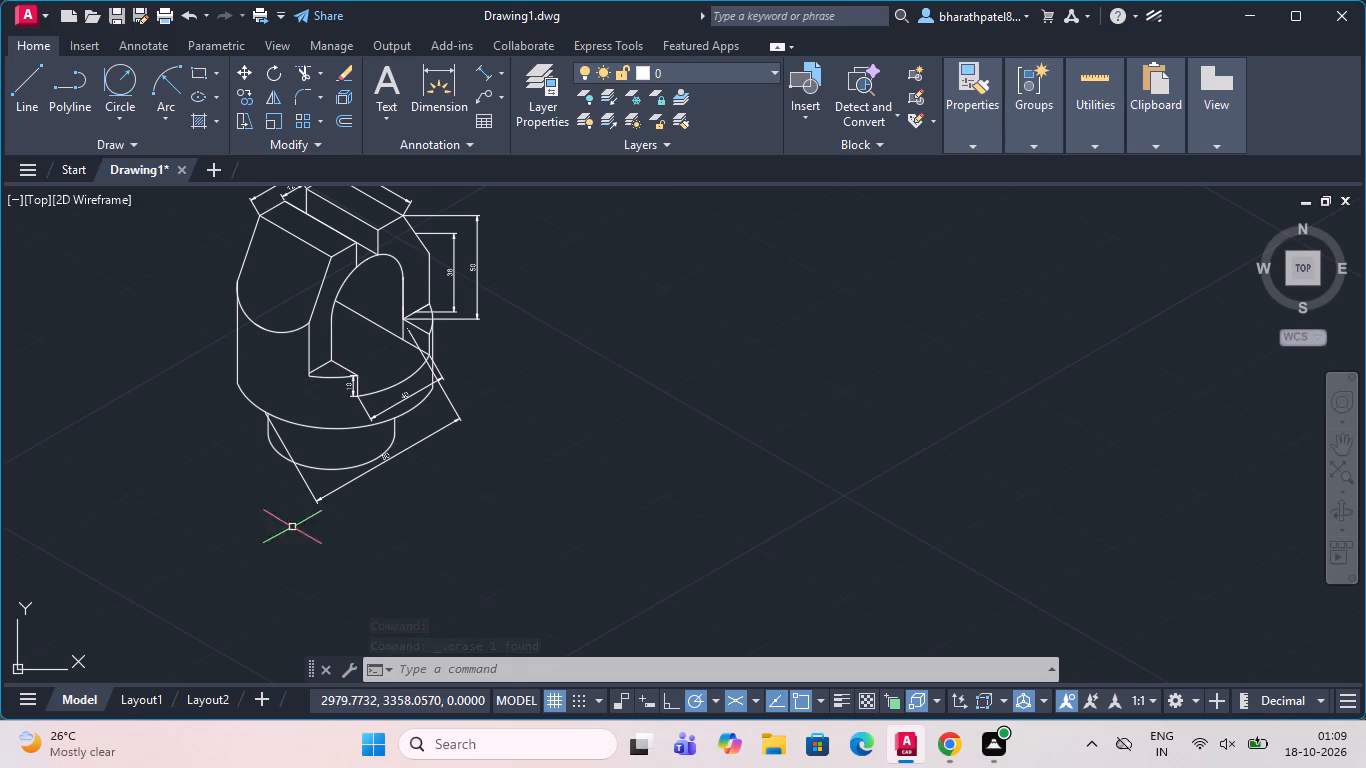
From the midpoint of the large cylinder's lower front edge, draw a 25-unit line at 210° and a 50-unit line back at 30°.
click(326, 466)
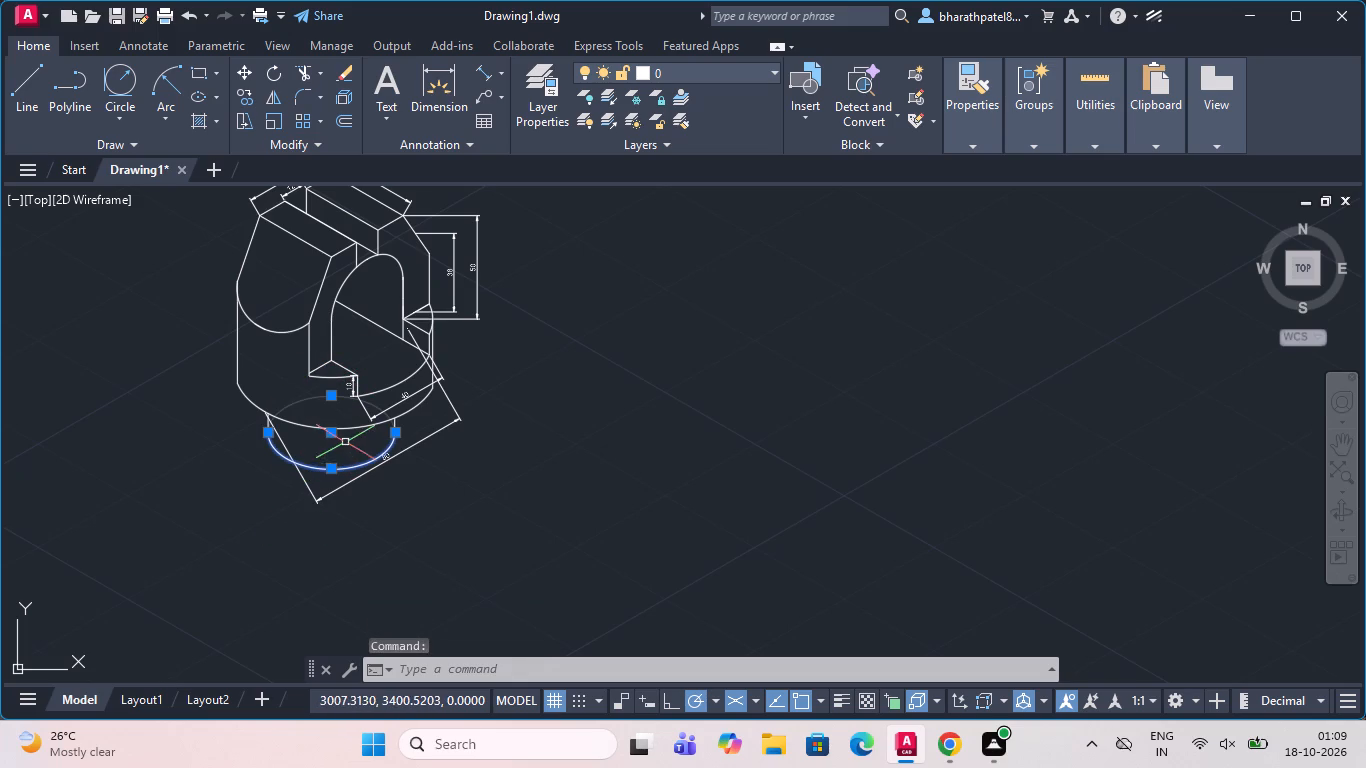
click(27, 73)
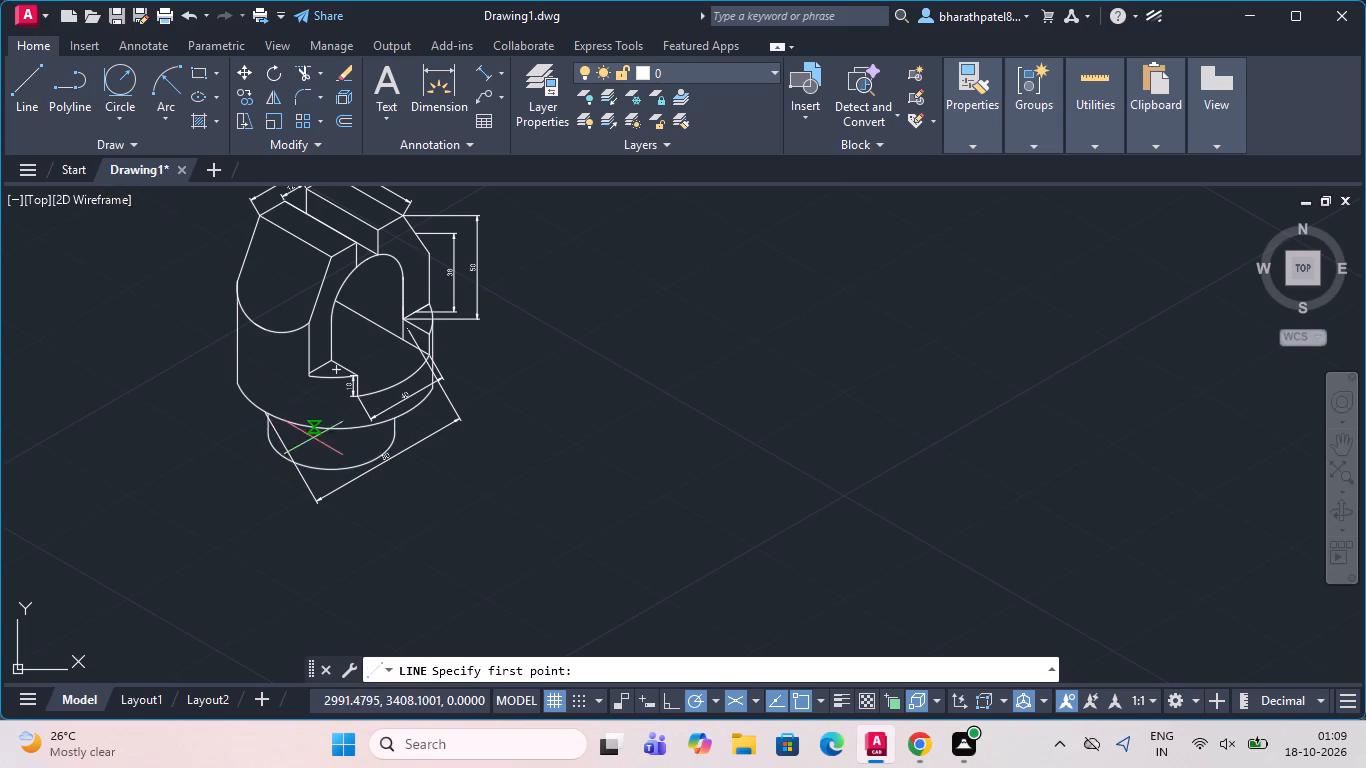
scroll(335, 445, up, 2)
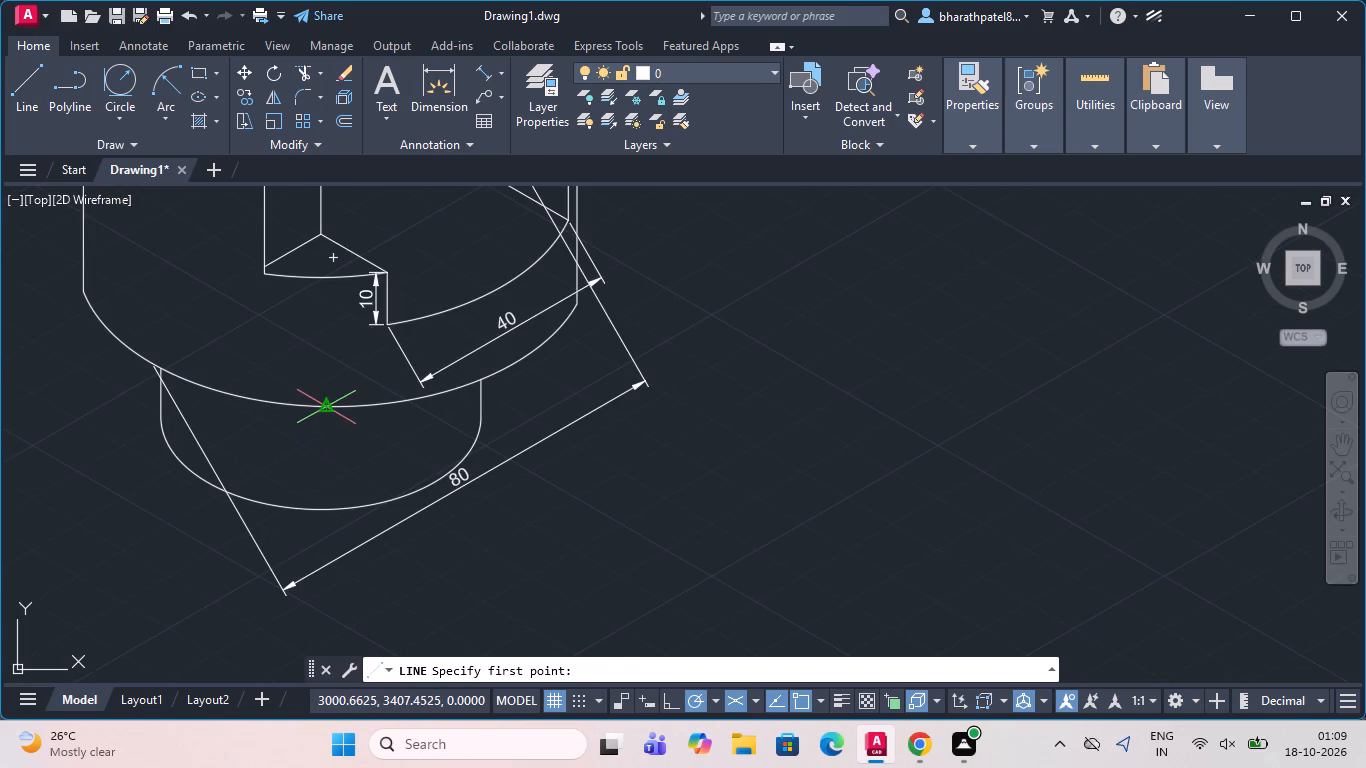
drag(325, 408, 317, 417)
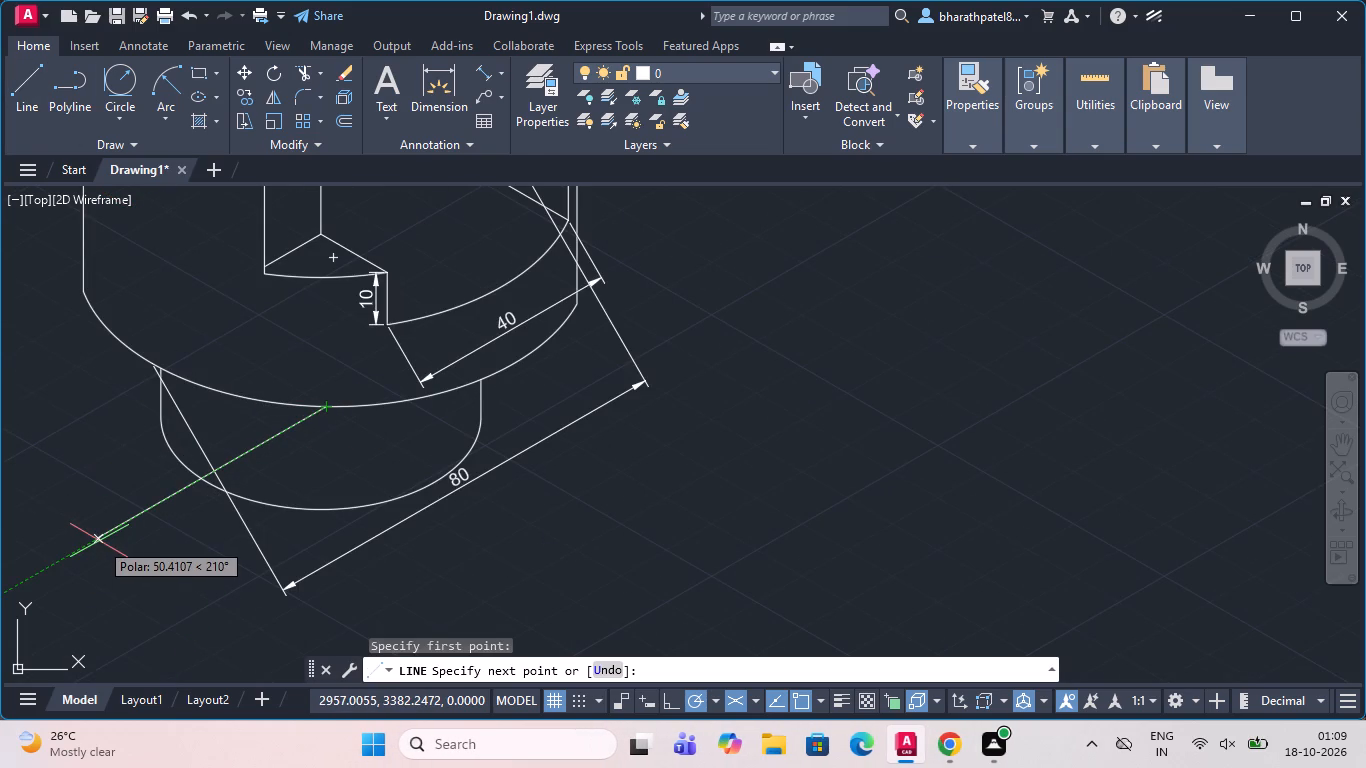
text(25)
key(Return)
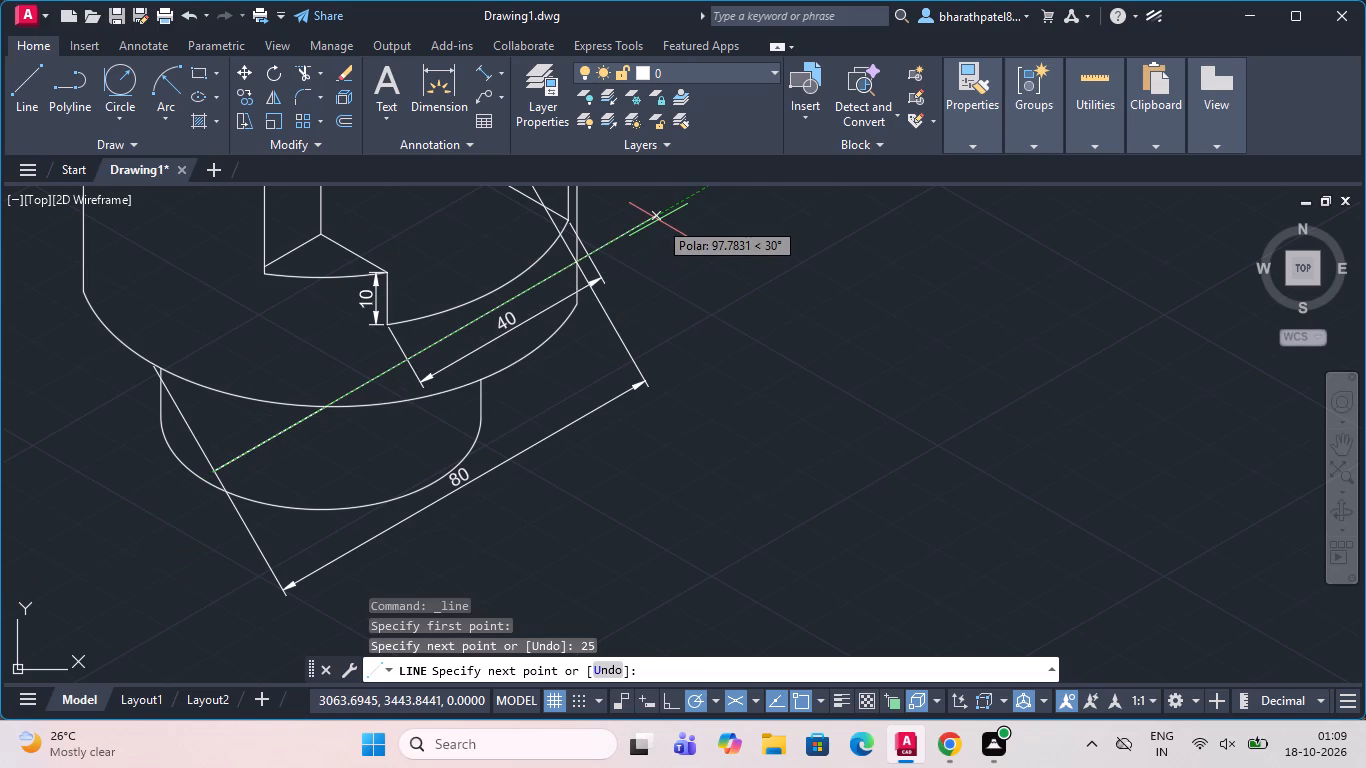
text(50)
key(Return)
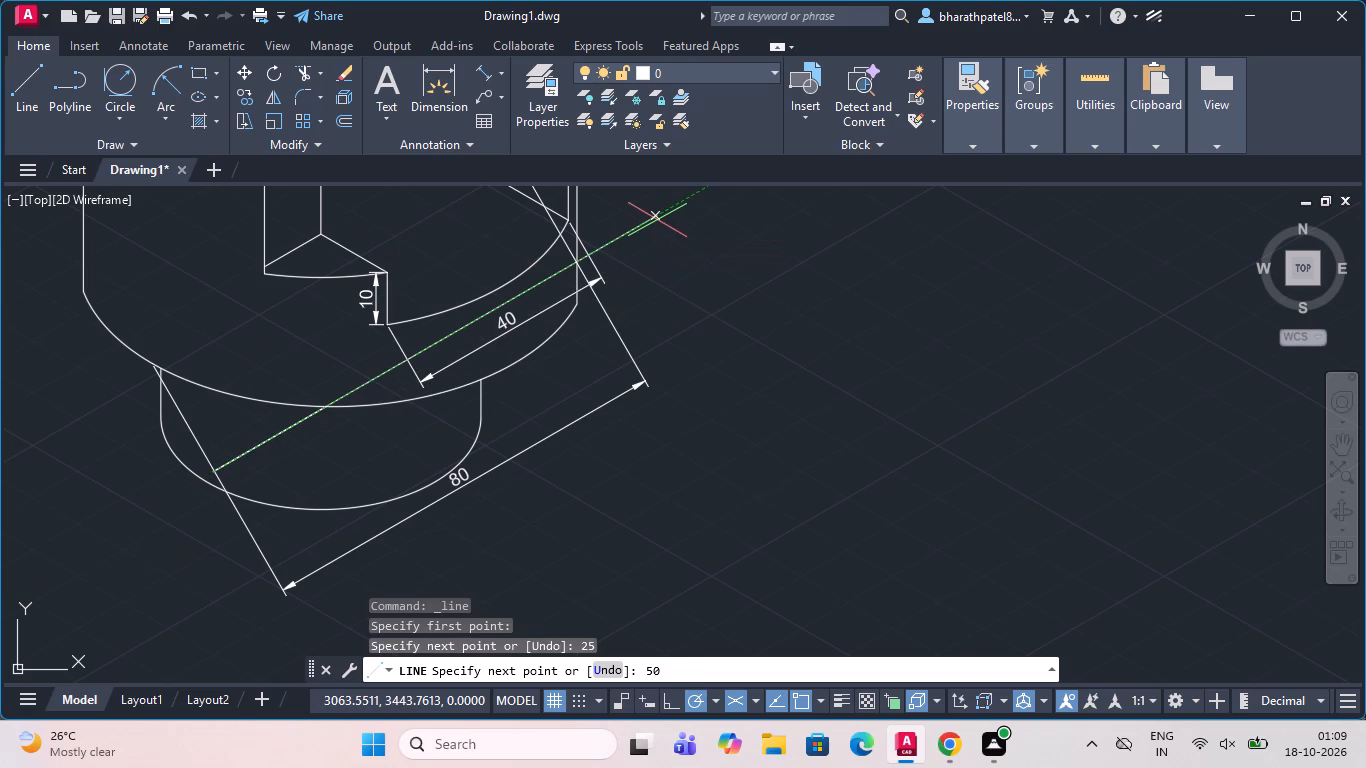
key(Escape)
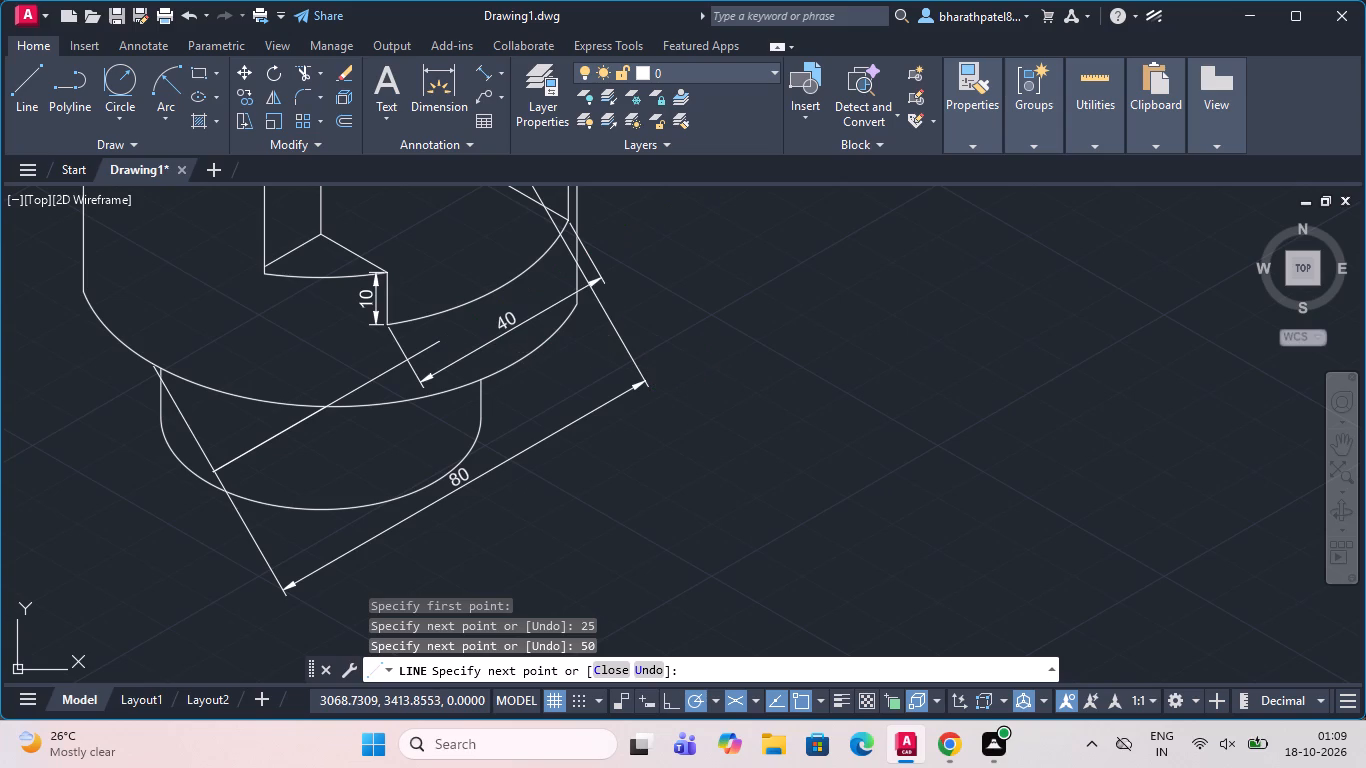
Add an aligned dimension between the ends of the 50-unit construction line, placed outside the 80 dimension.
click(479, 67)
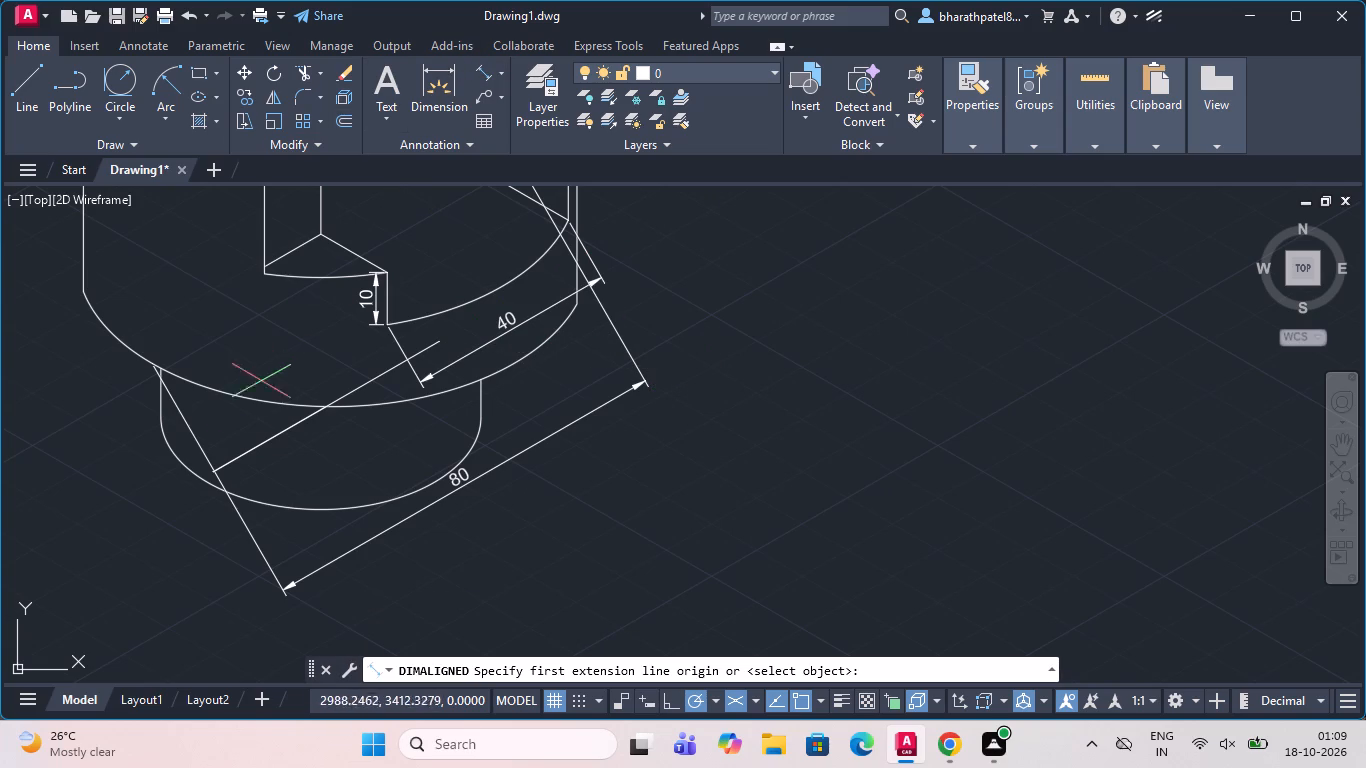
scroll(208, 473, up, 5)
click(223, 478)
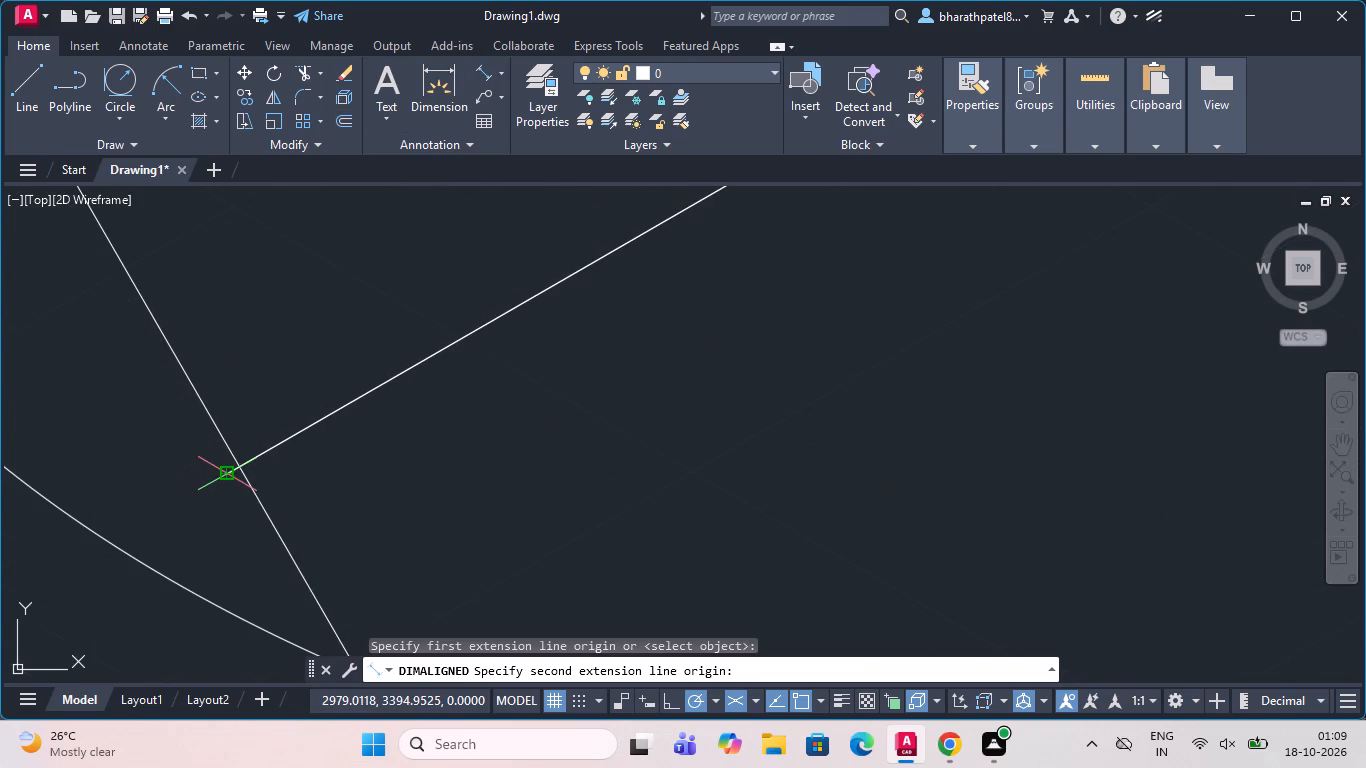
scroll(224, 478, down, 5)
scroll(428, 338, up, 3)
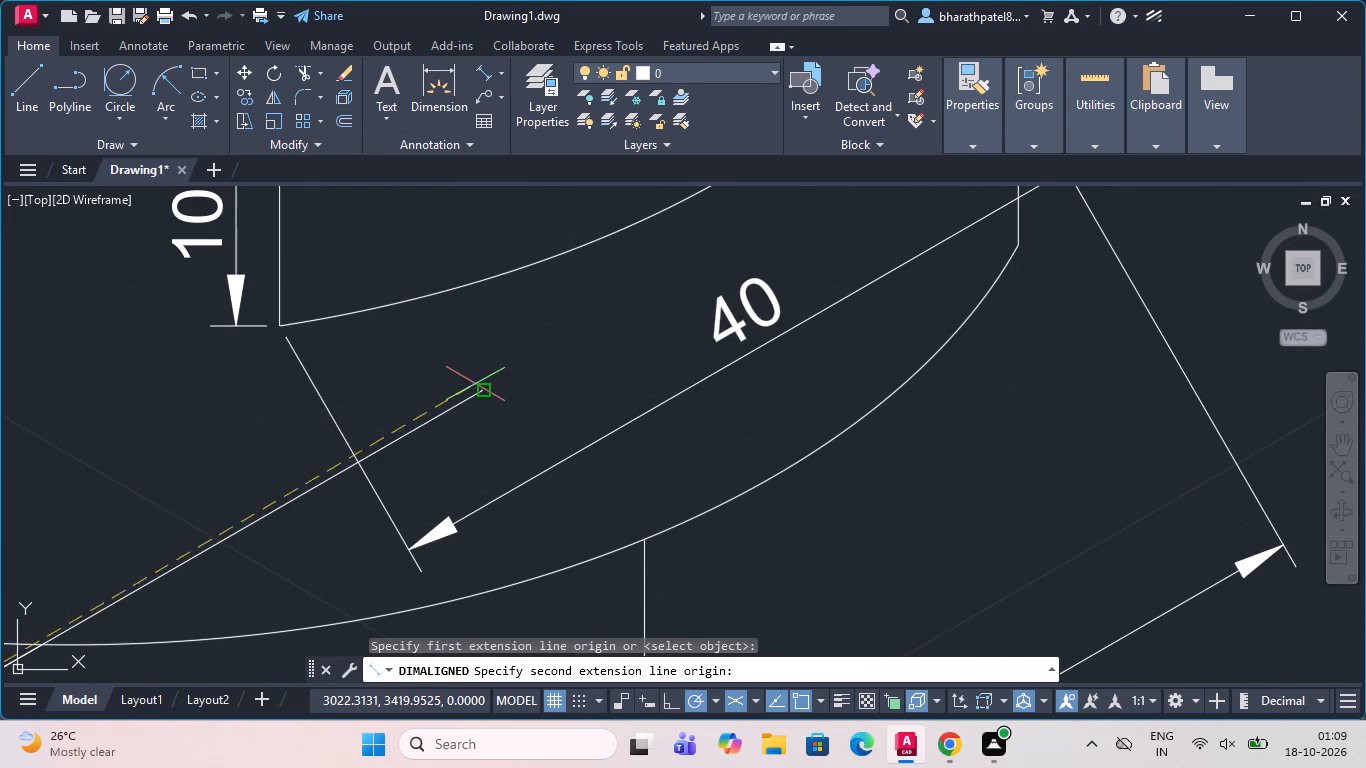
click(480, 394)
scroll(480, 394, down, 5)
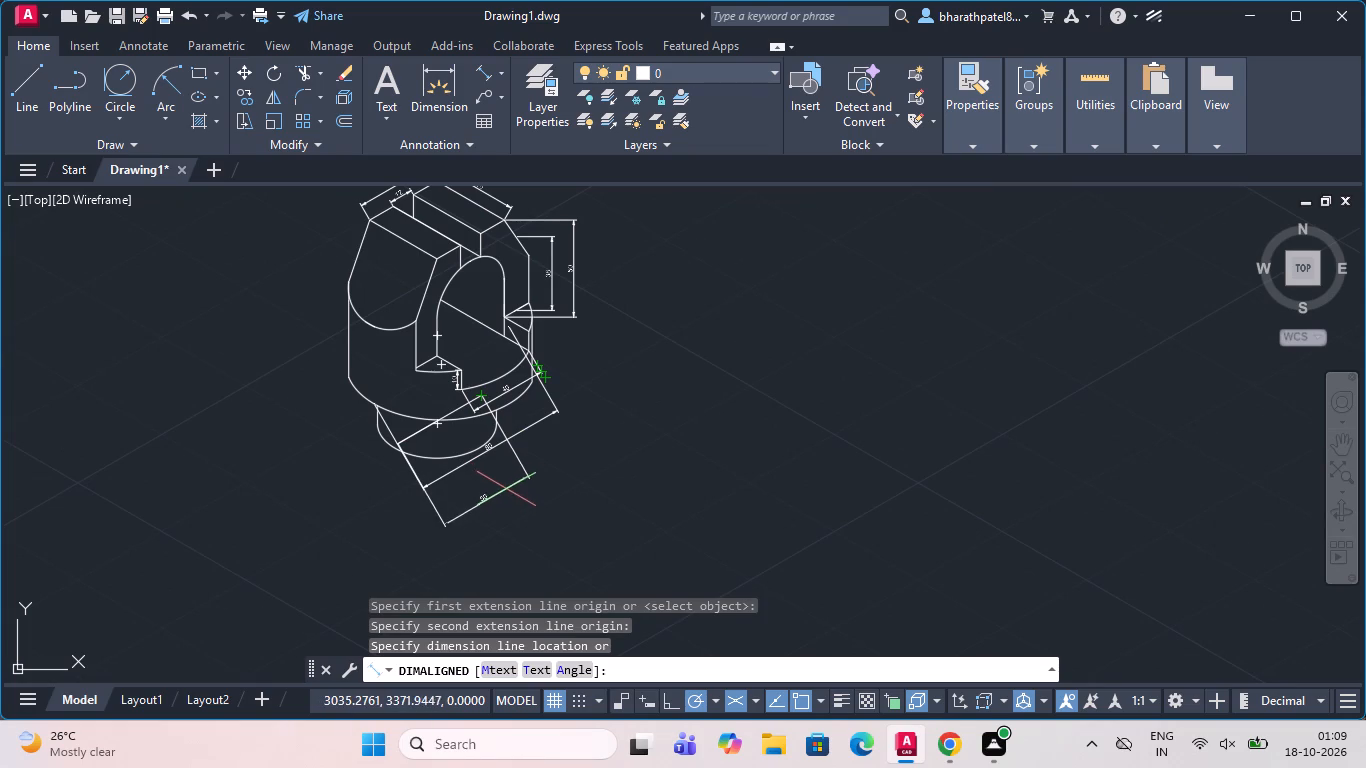
click(506, 486)
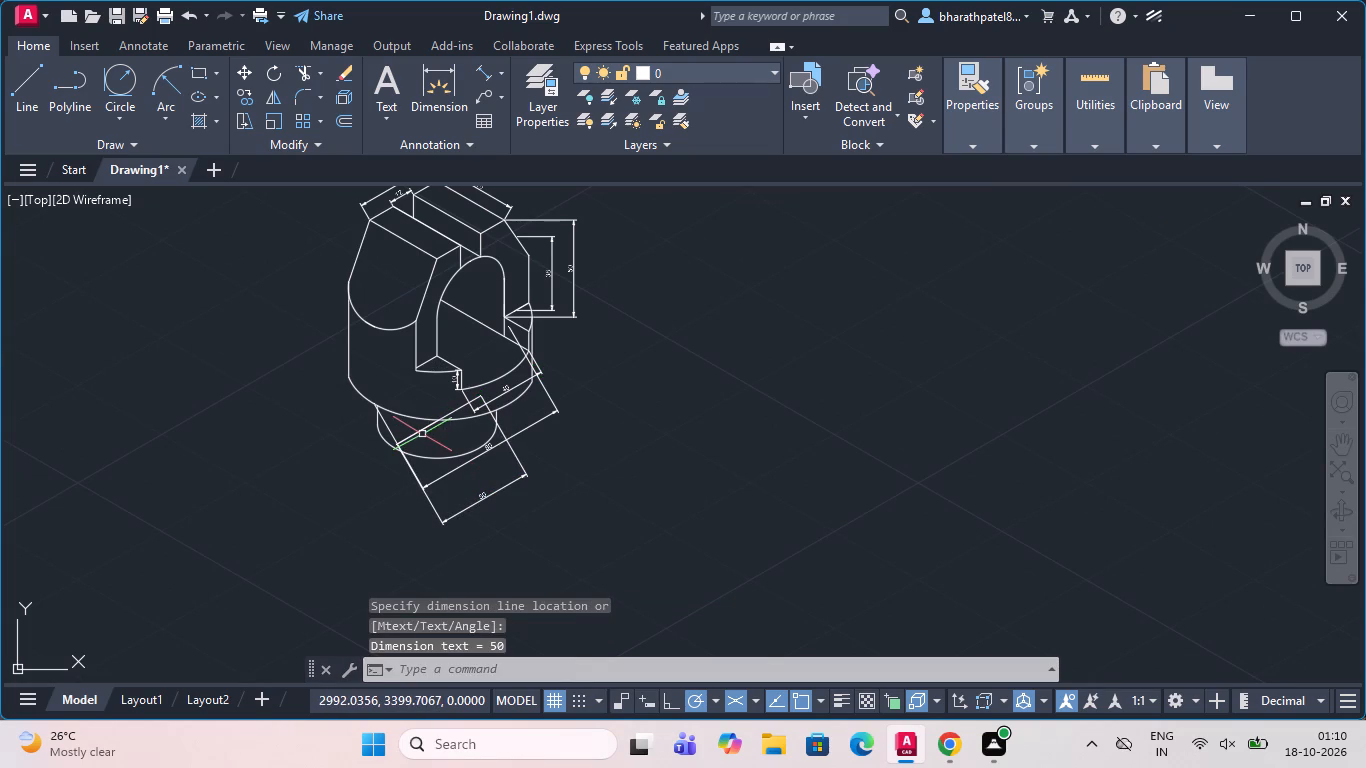
Delete the 50-unit and 25-unit construction lines across the boss.
click(421, 432)
key(Delete)
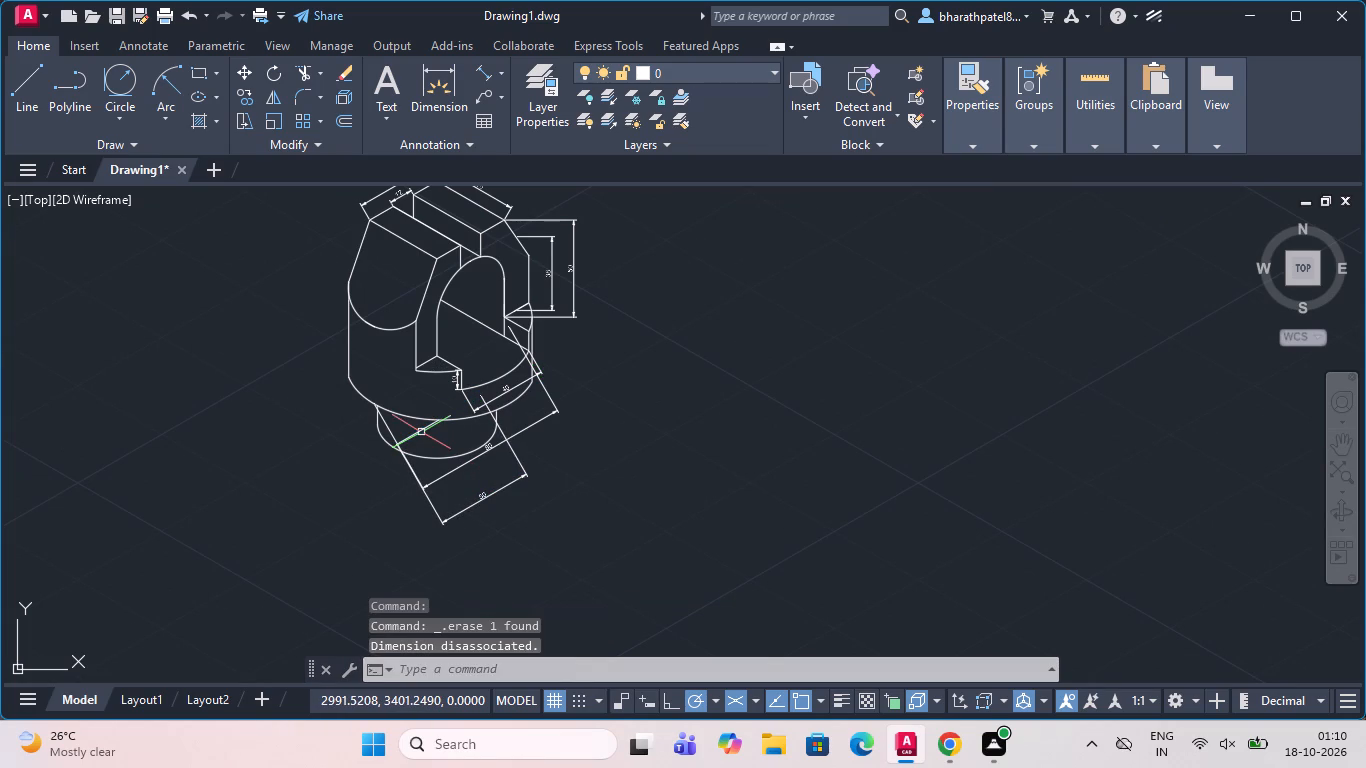
click(421, 432)
key(Delete)
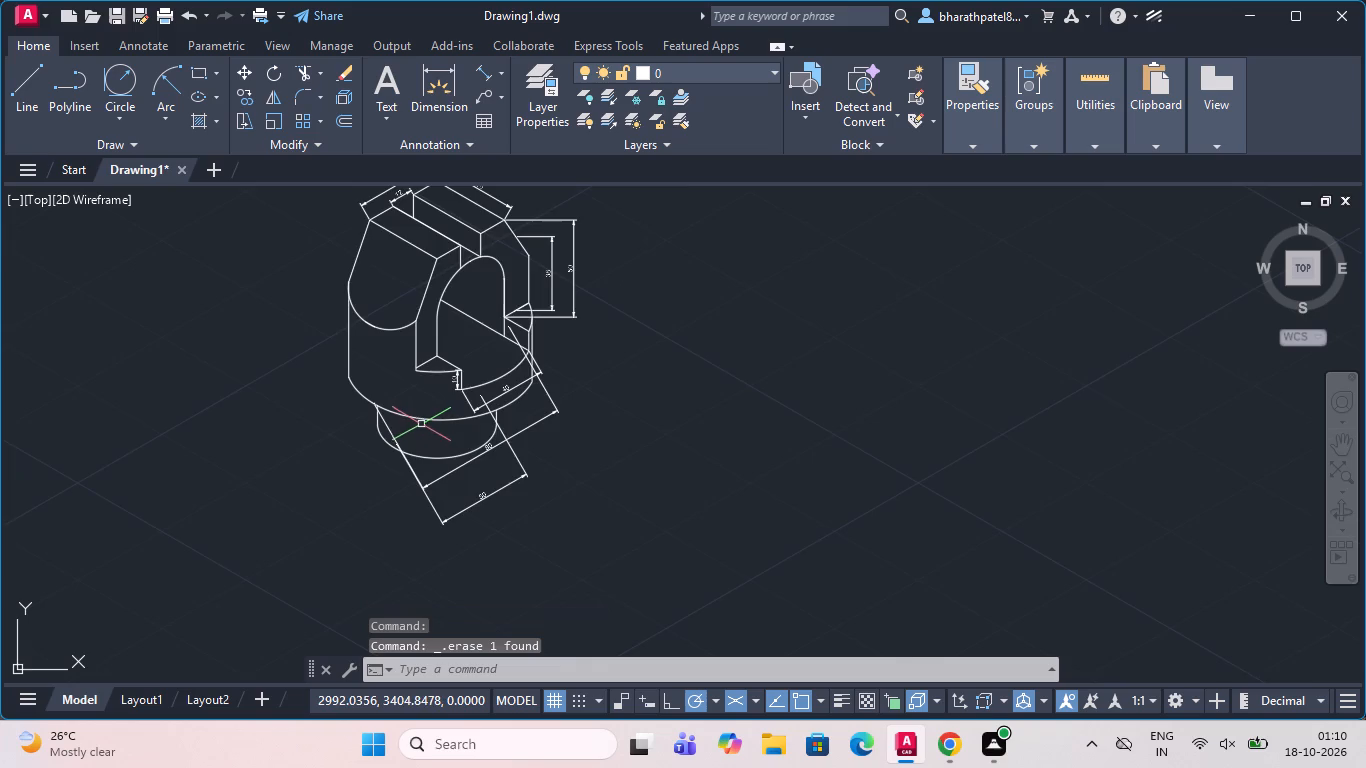
Draw a construction line about 64 units long at 210° from the centre of the boss's bottom edge.
scroll(421, 422, down, 1)
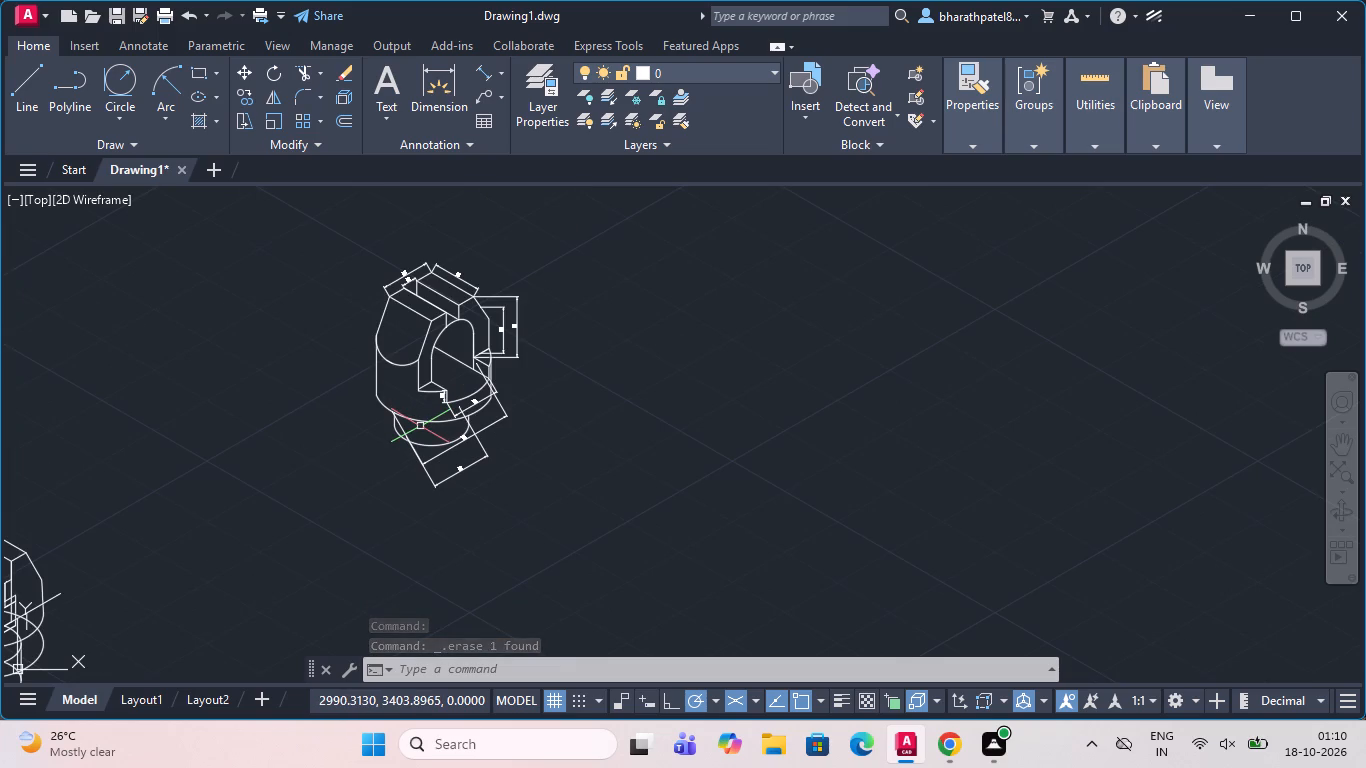
scroll(420, 426, down, 1)
scroll(391, 446, up, 1)
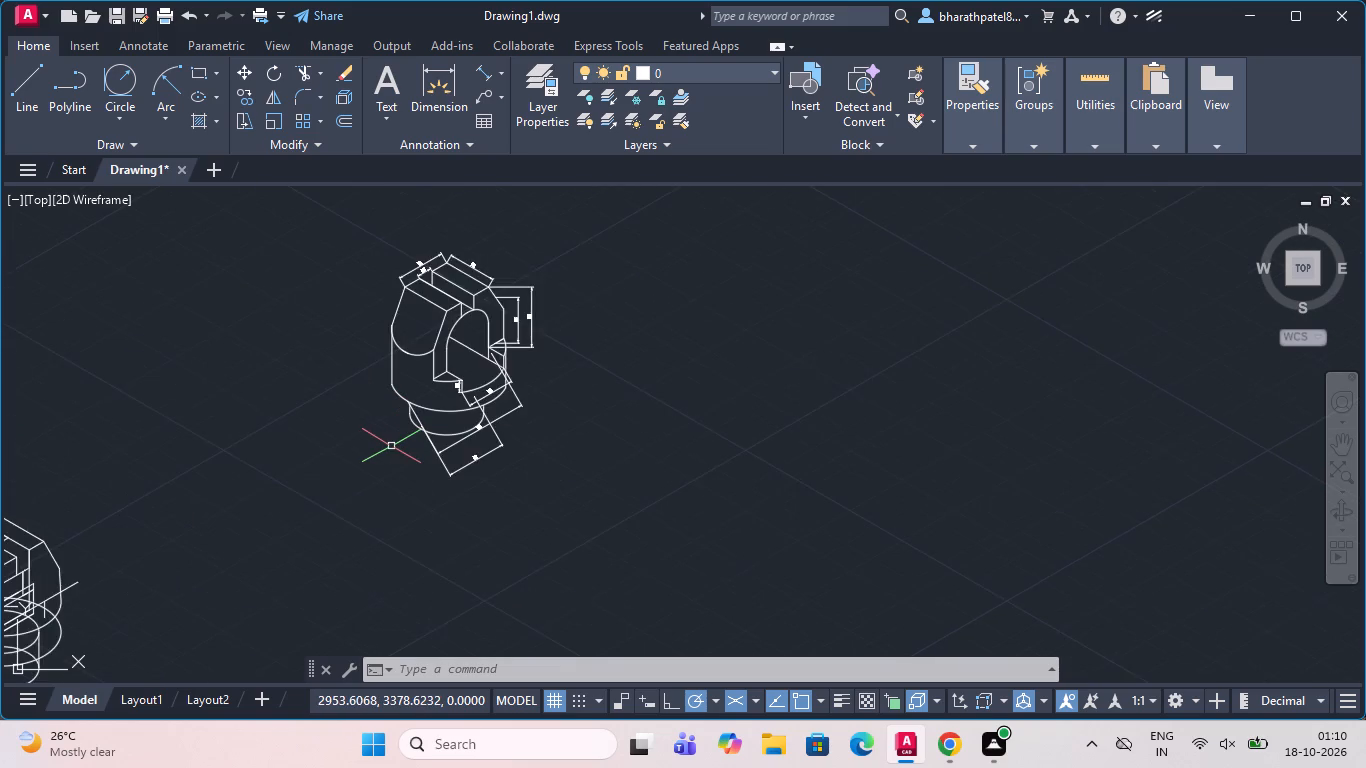
scroll(391, 446, up, 1)
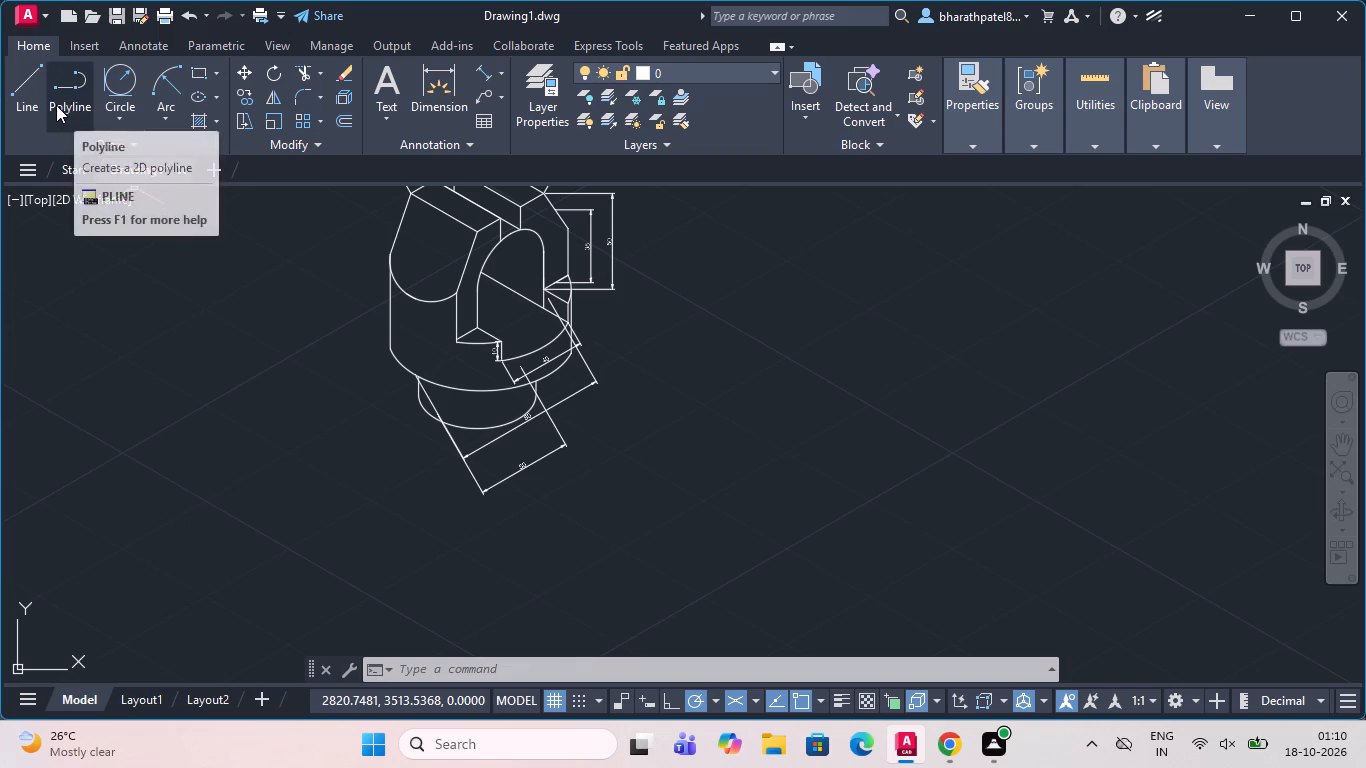
click(16, 81)
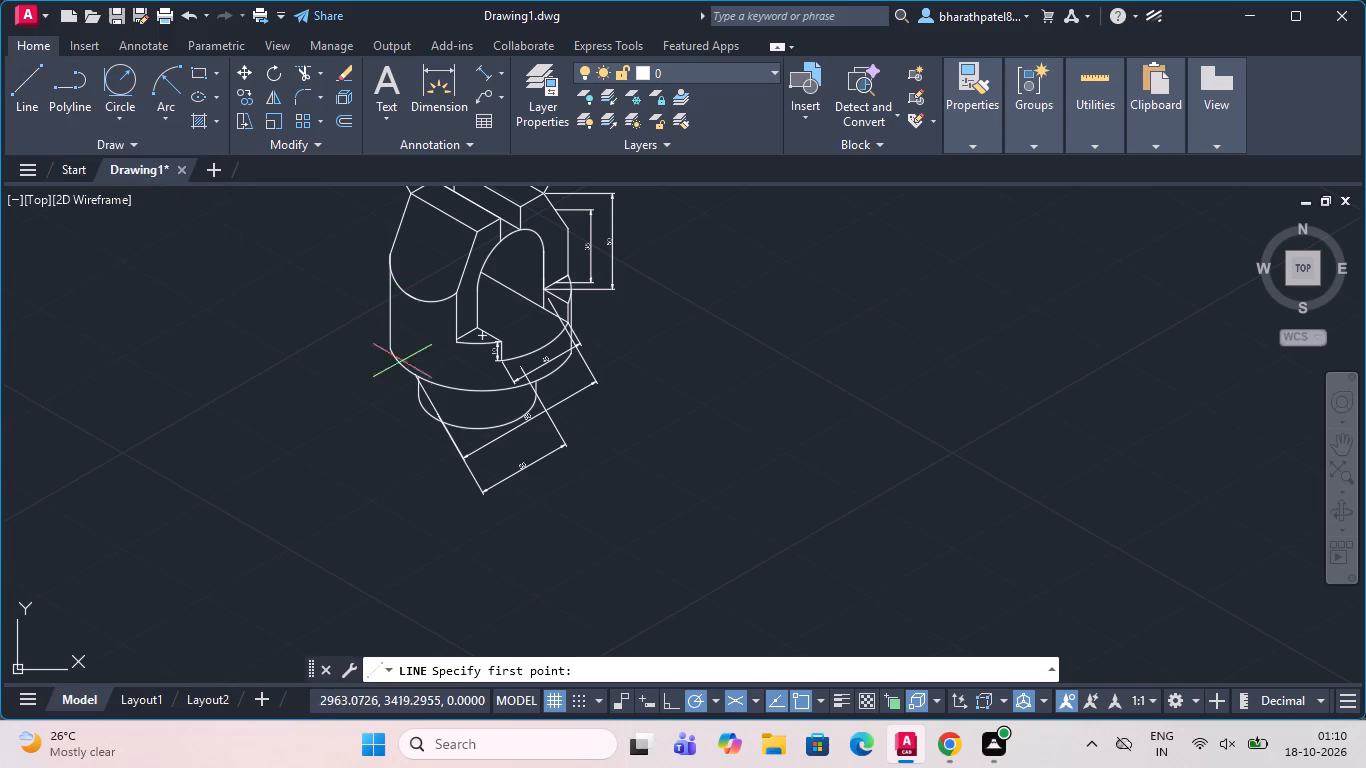
click(479, 402)
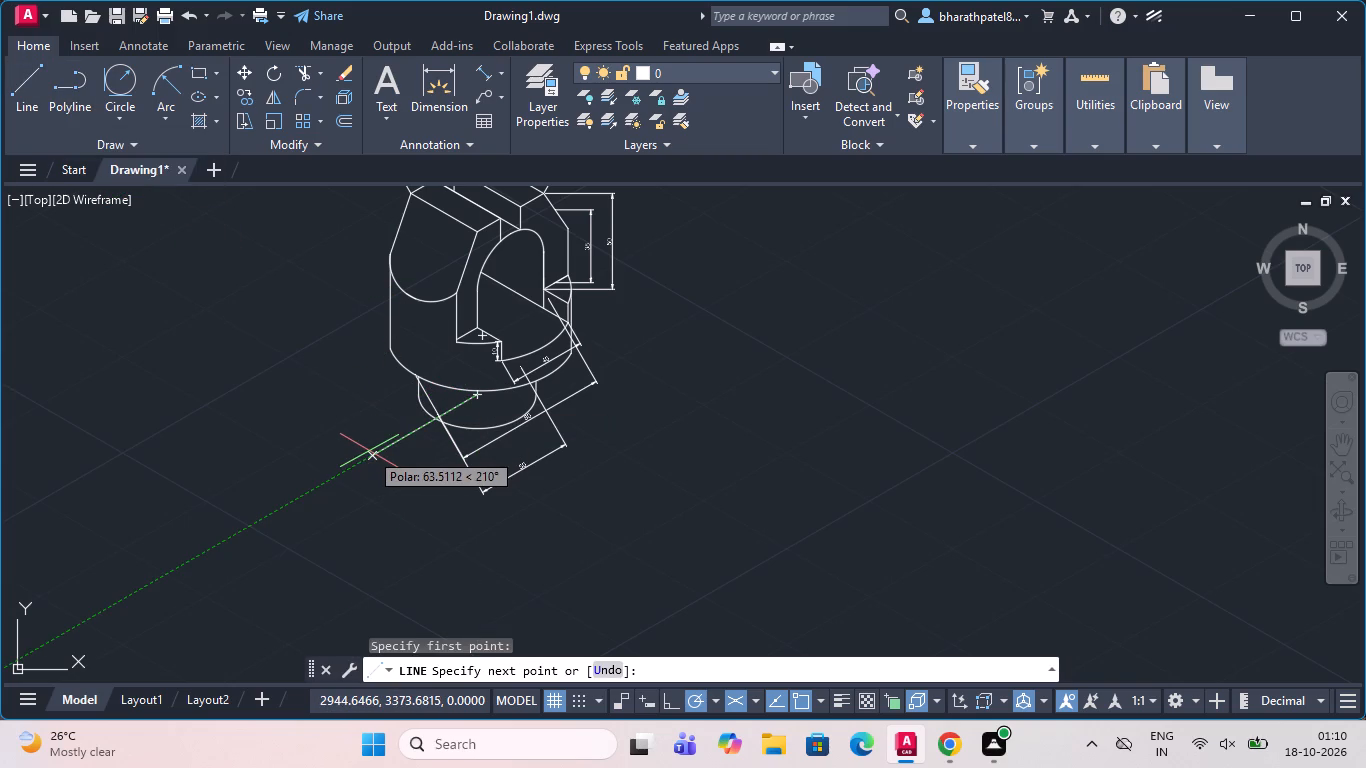
click(369, 451)
key(Escape)
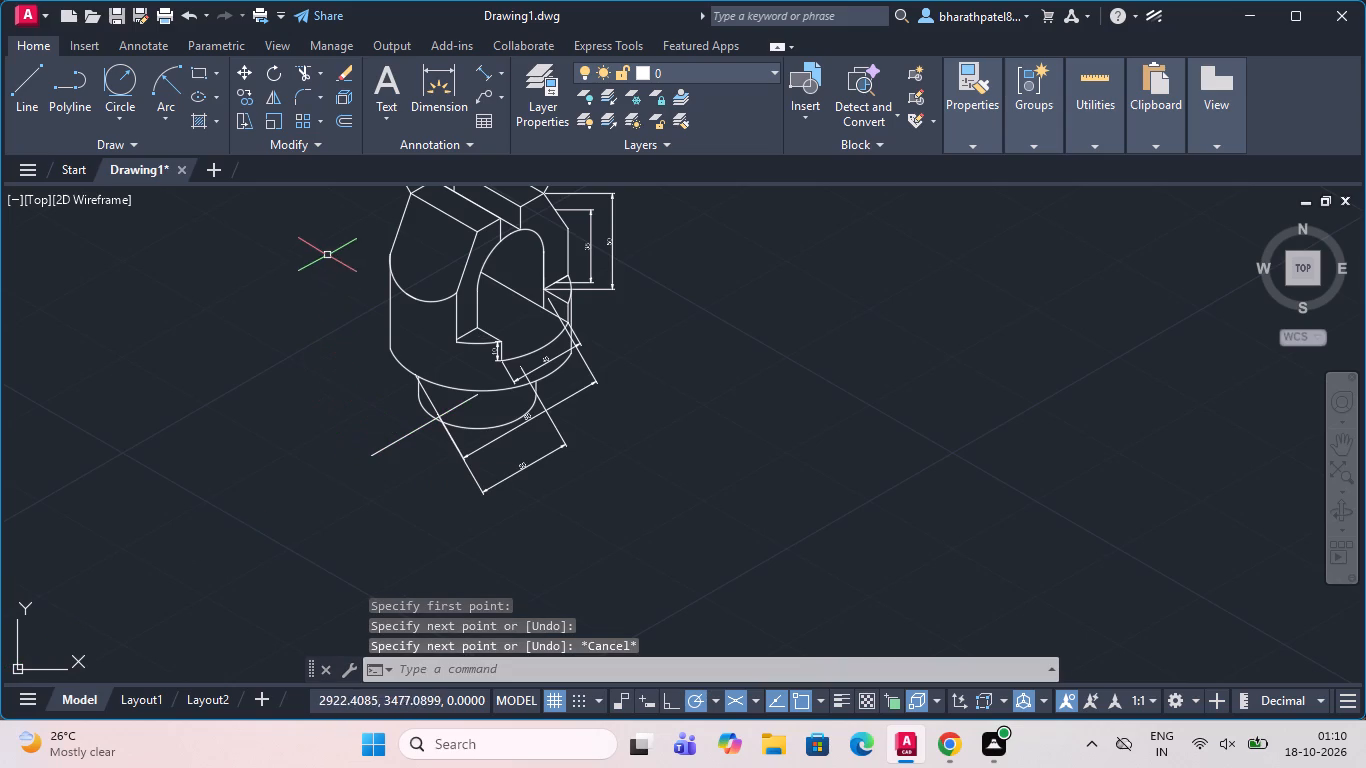
From the centre of the boss's bottom edge, draw a 30-unit line straight up and a line about 107 units long at 210°.
click(21, 73)
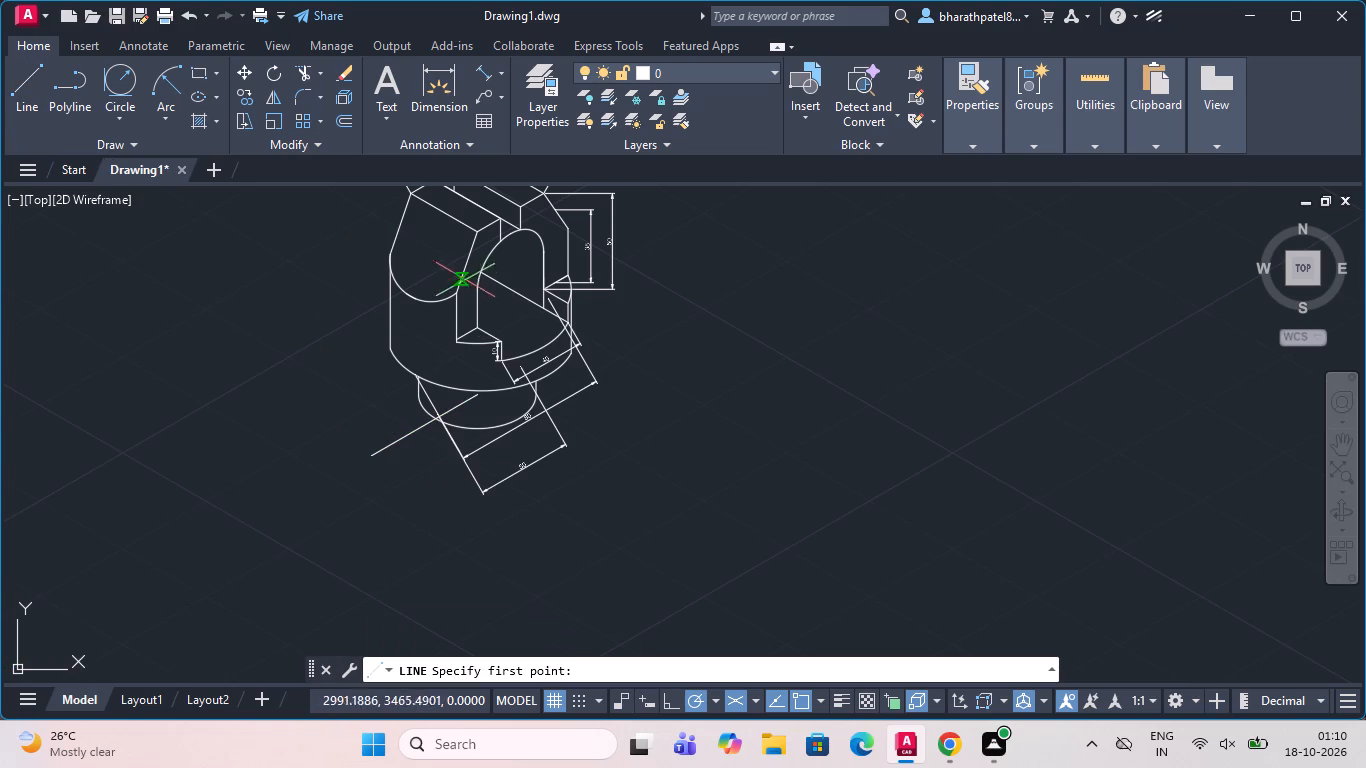
scroll(474, 398, up, 3)
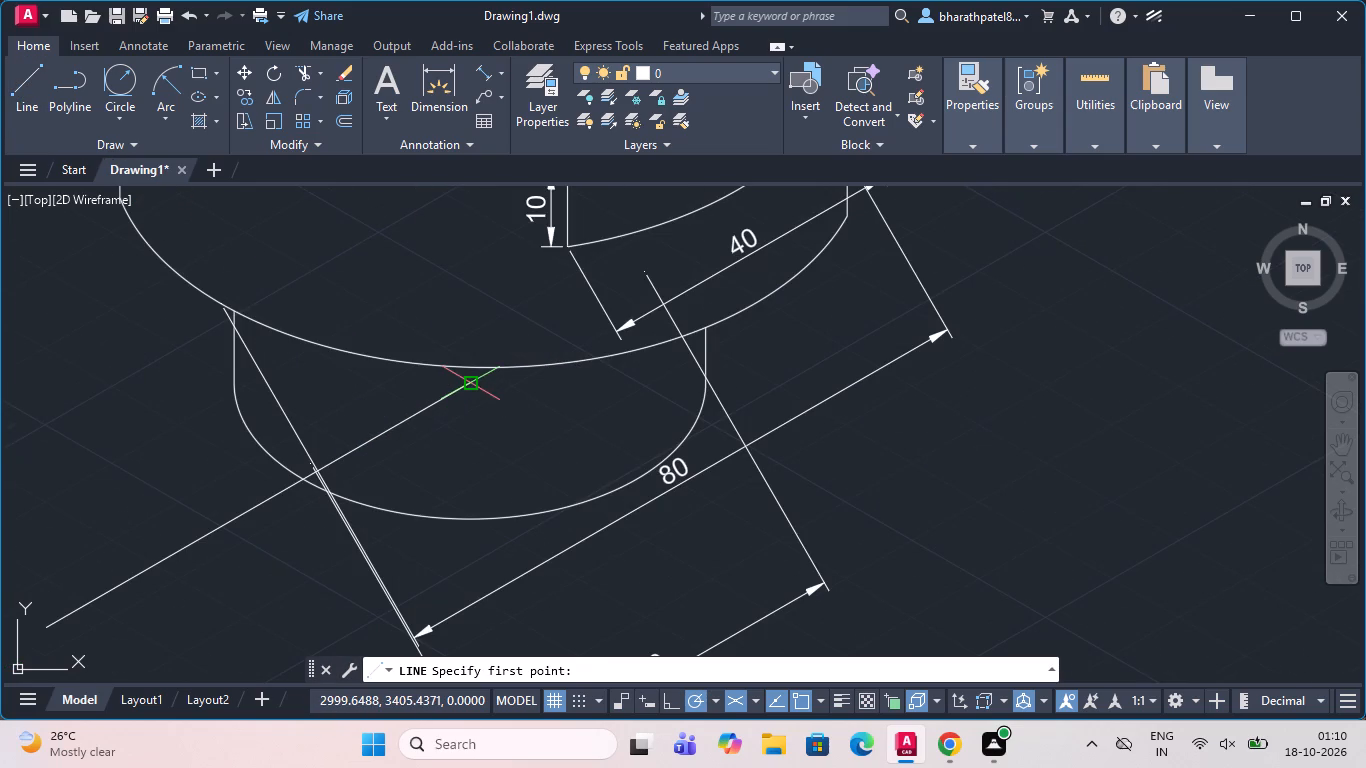
click(468, 385)
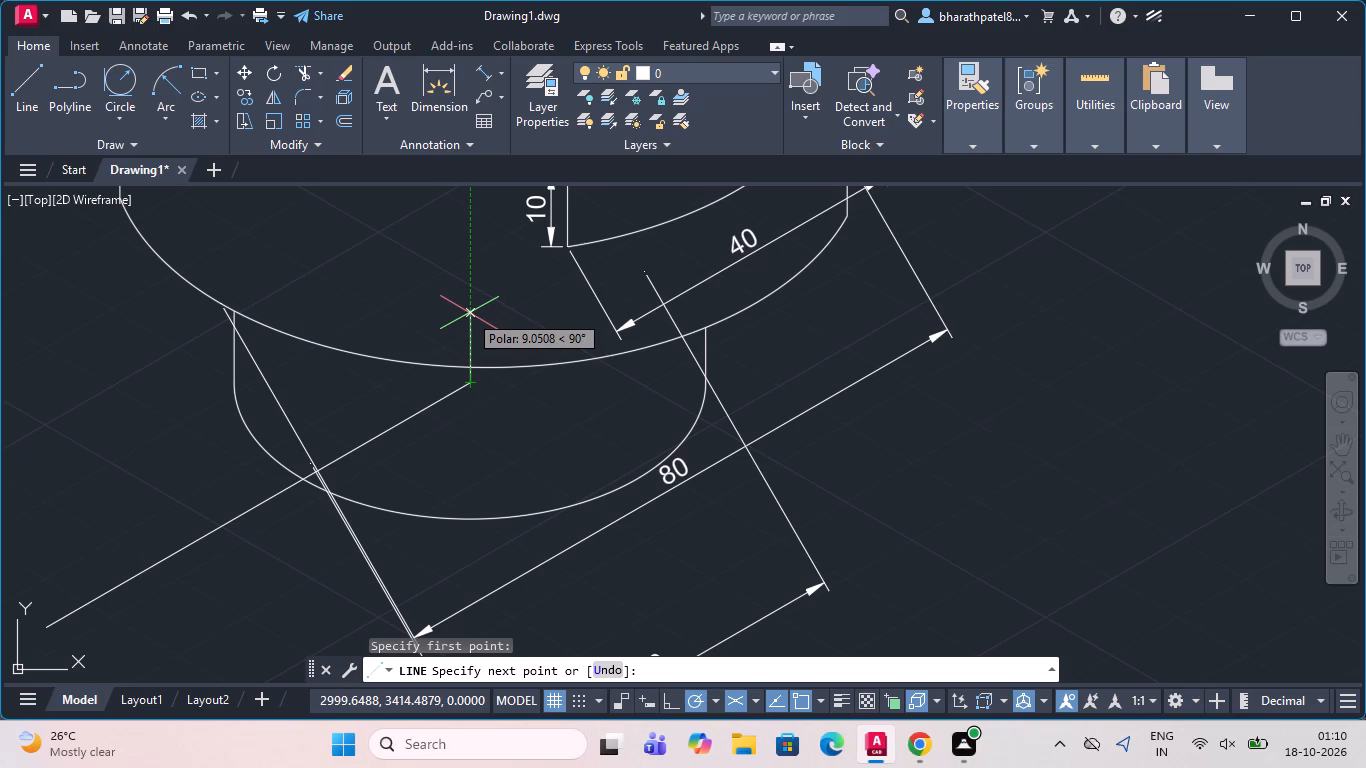
text(30)
key(Return)
scroll(468, 293, down, 2)
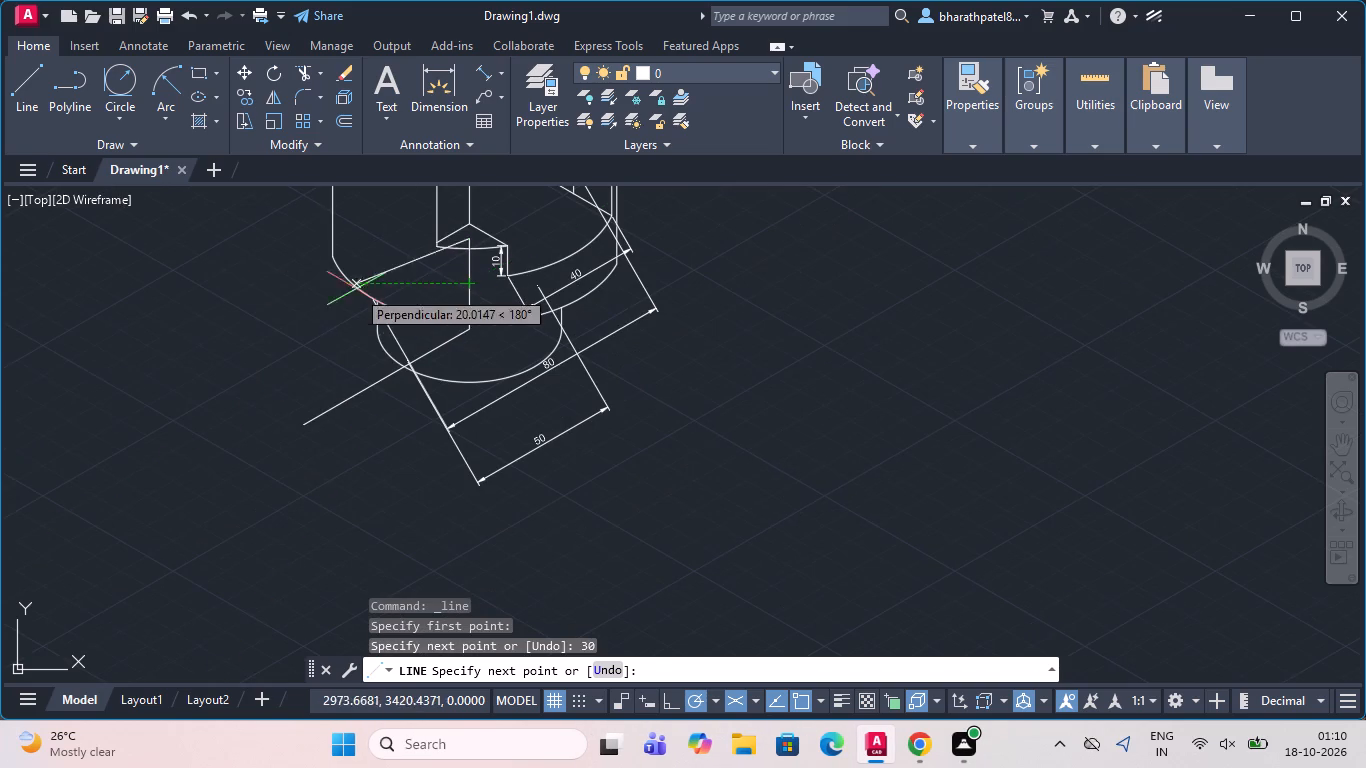
click(186, 394)
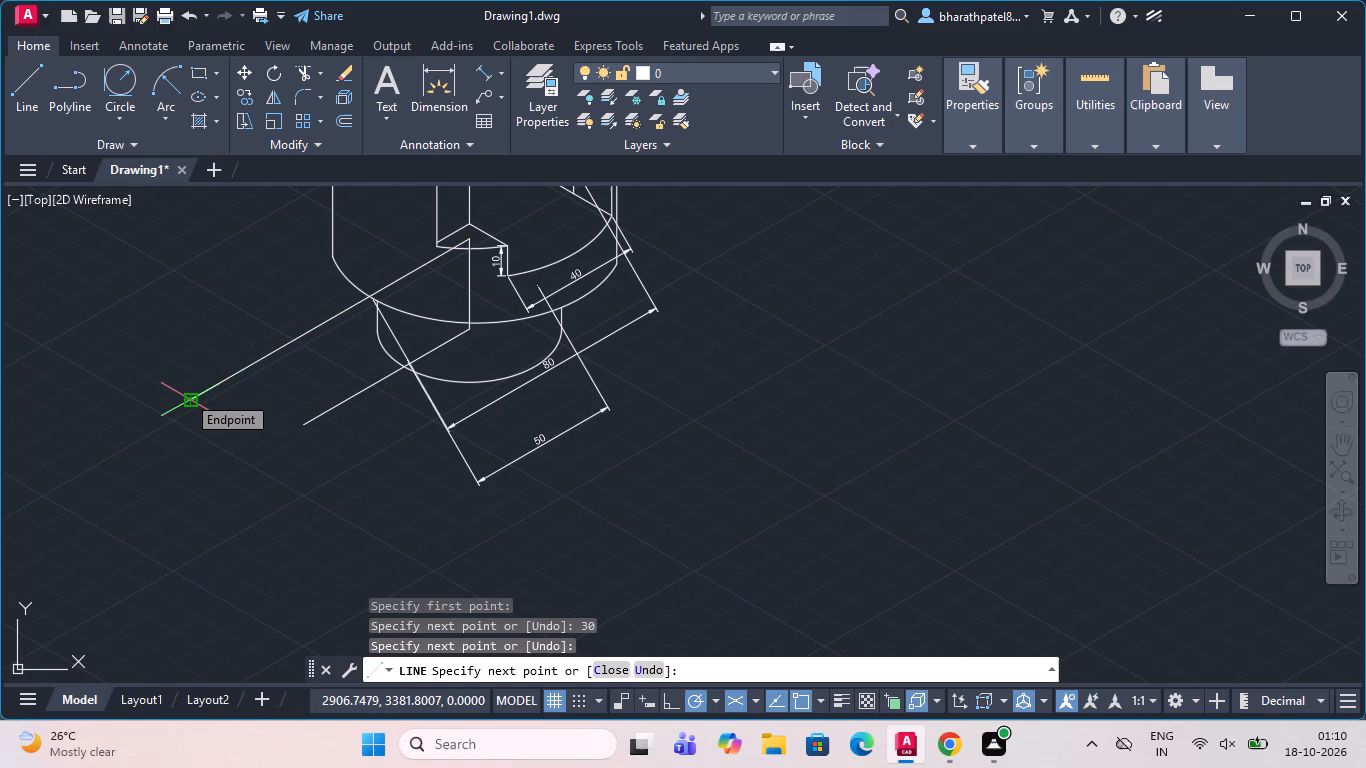
key(Escape)
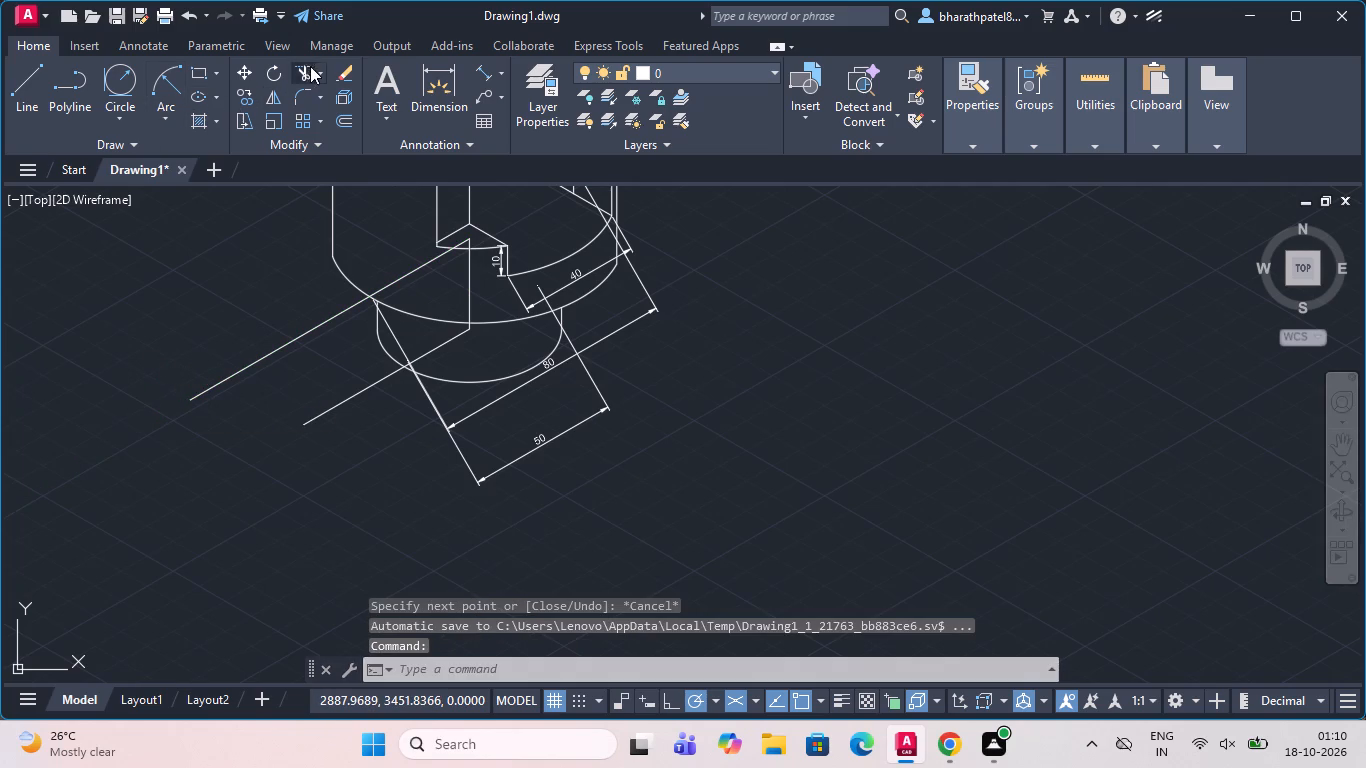
Add an aligned dimension between the ends of the 30-unit vertical construction line, placed to the left of the part.
click(481, 66)
scroll(468, 333, up, 2)
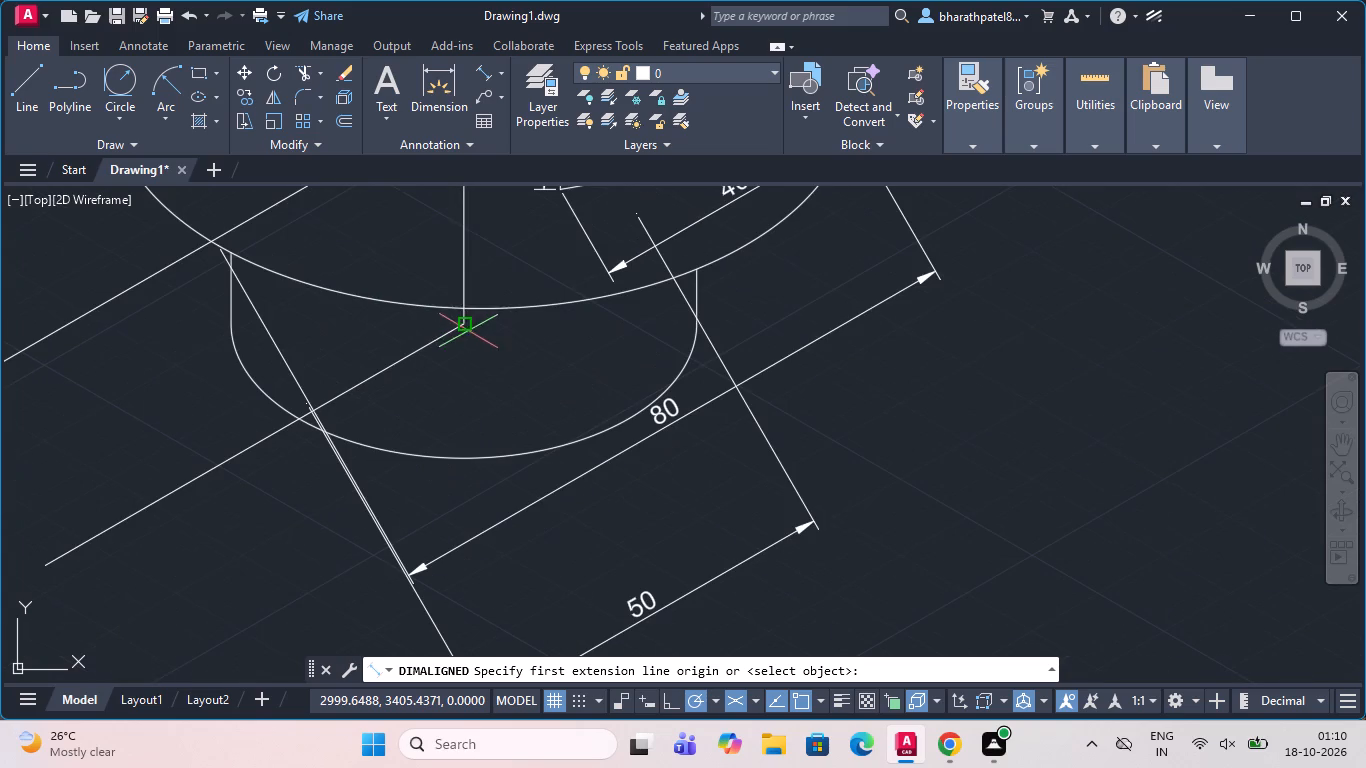
click(459, 330)
scroll(459, 326, down, 4)
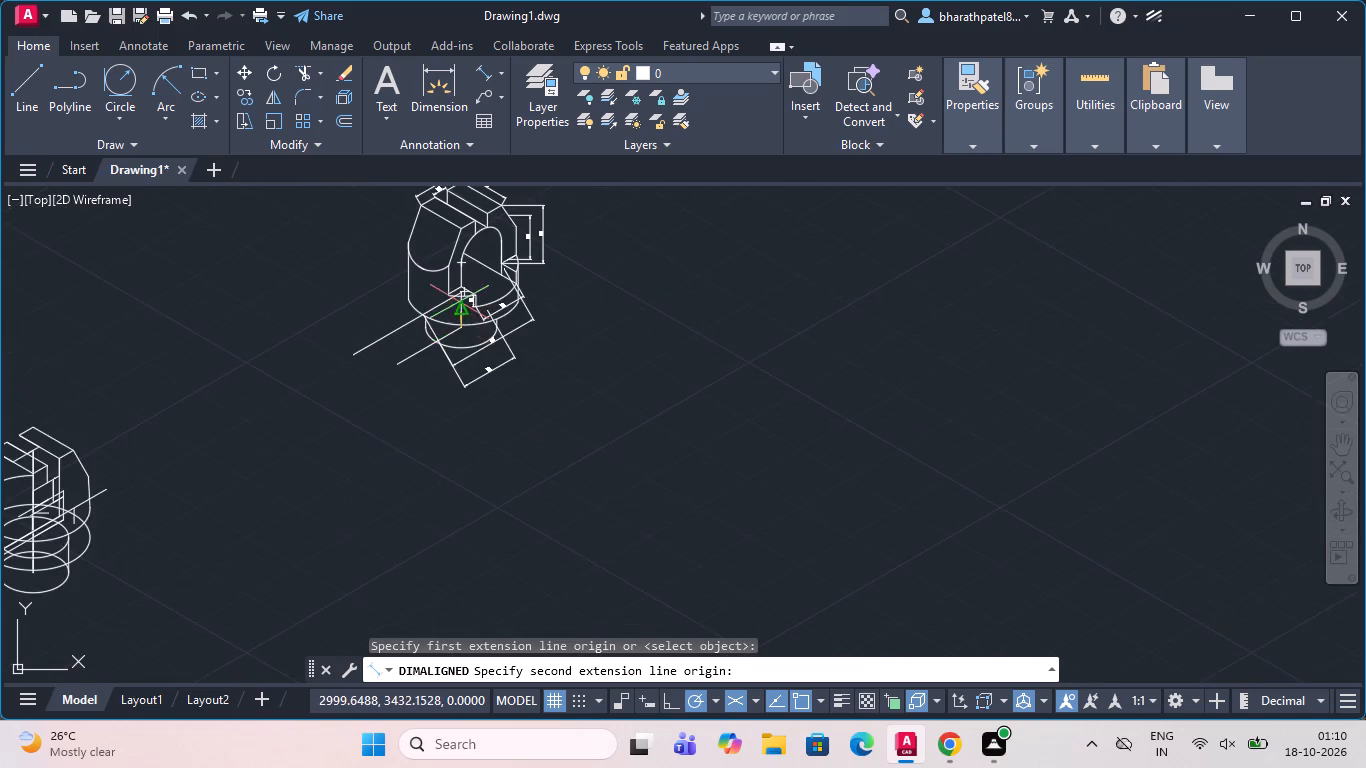
scroll(441, 261, up, 4)
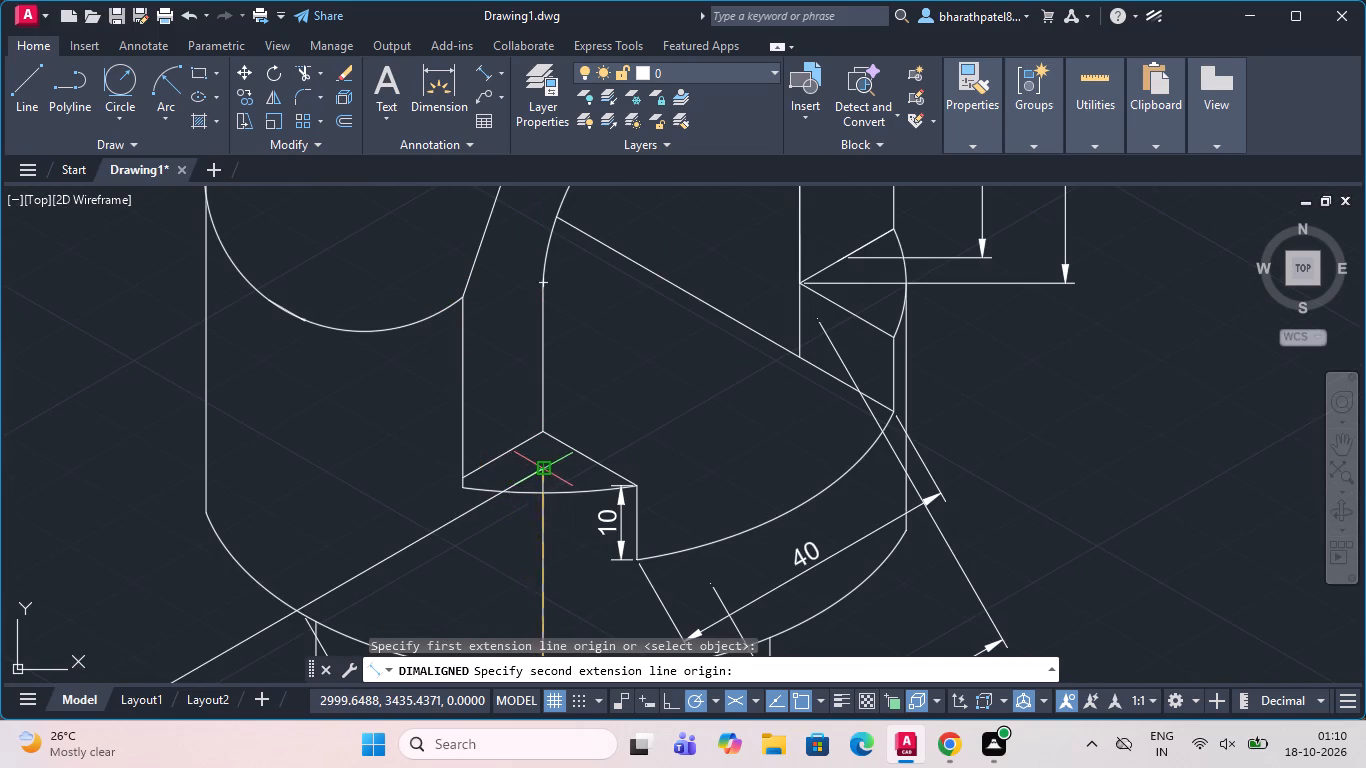
click(540, 470)
scroll(542, 463, down, 3)
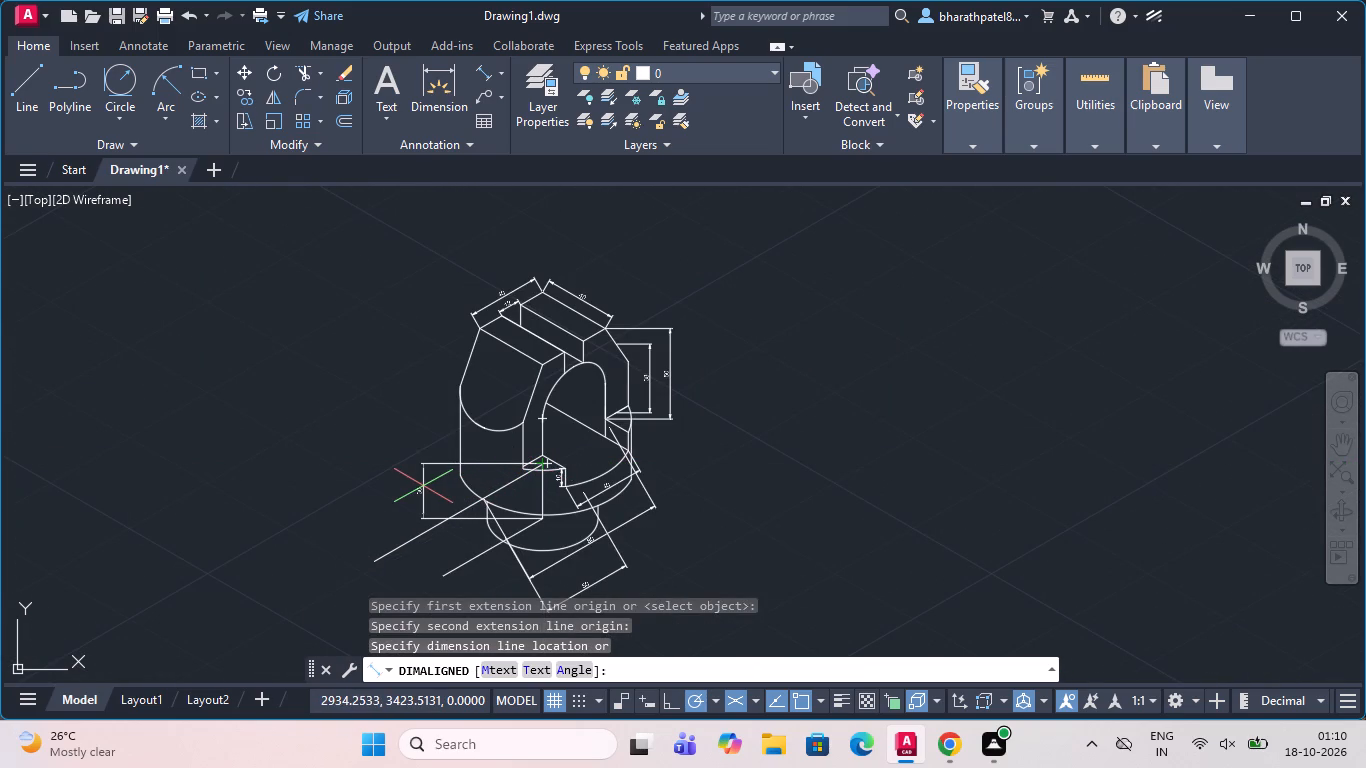
click(422, 485)
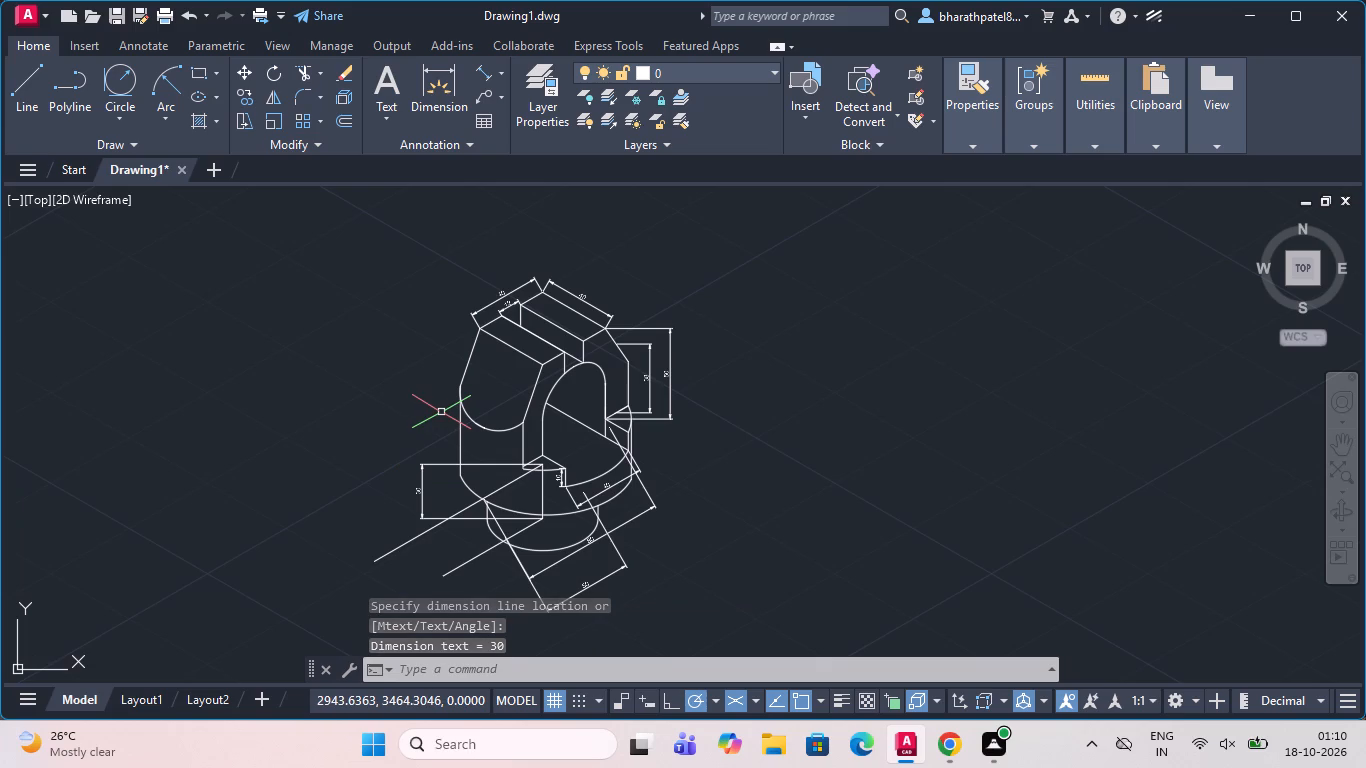
Draw a 40-unit construction line straight up from the top end of the 30-unit line, ending in a short segment to the left.
click(24, 74)
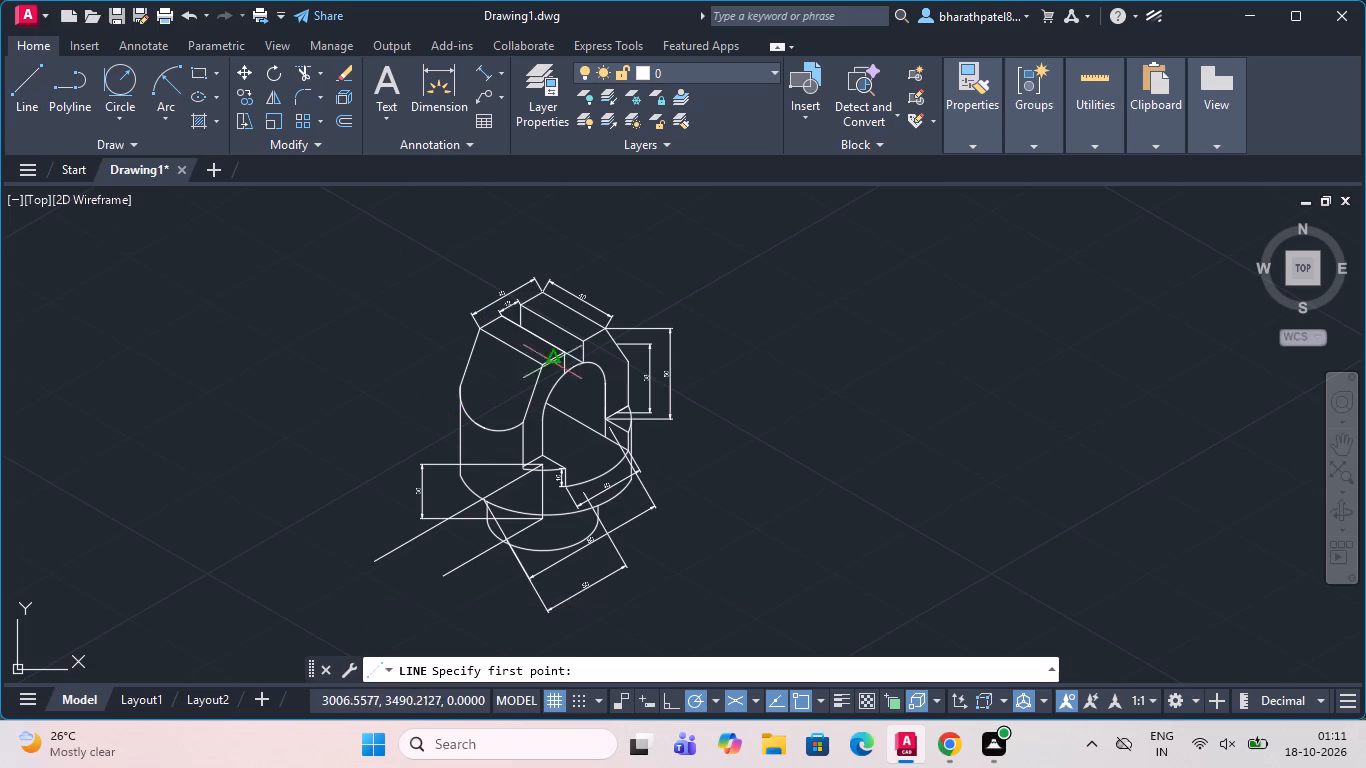
scroll(531, 461, up, 3)
click(552, 487)
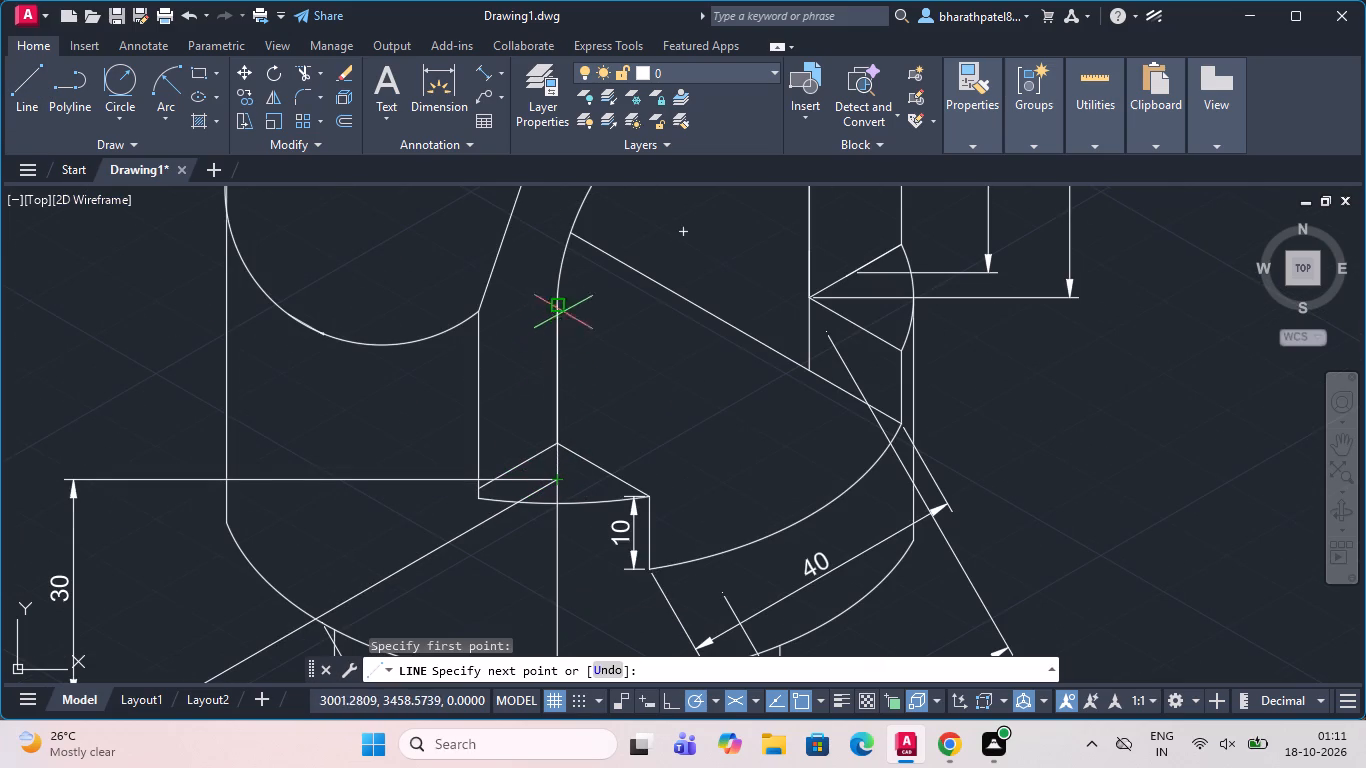
scroll(558, 296, up, 4)
scroll(558, 296, down, 4)
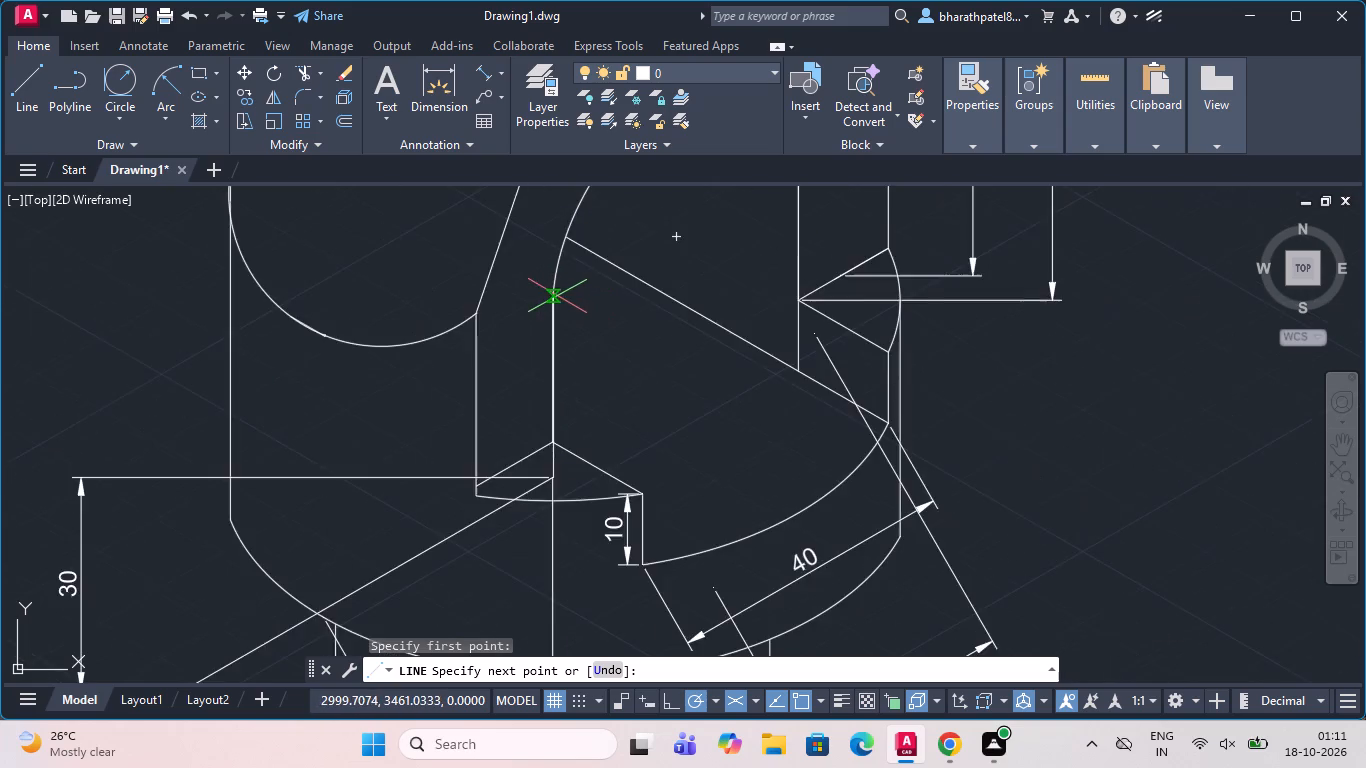
scroll(557, 297, down, 3)
scroll(553, 258, up, 2)
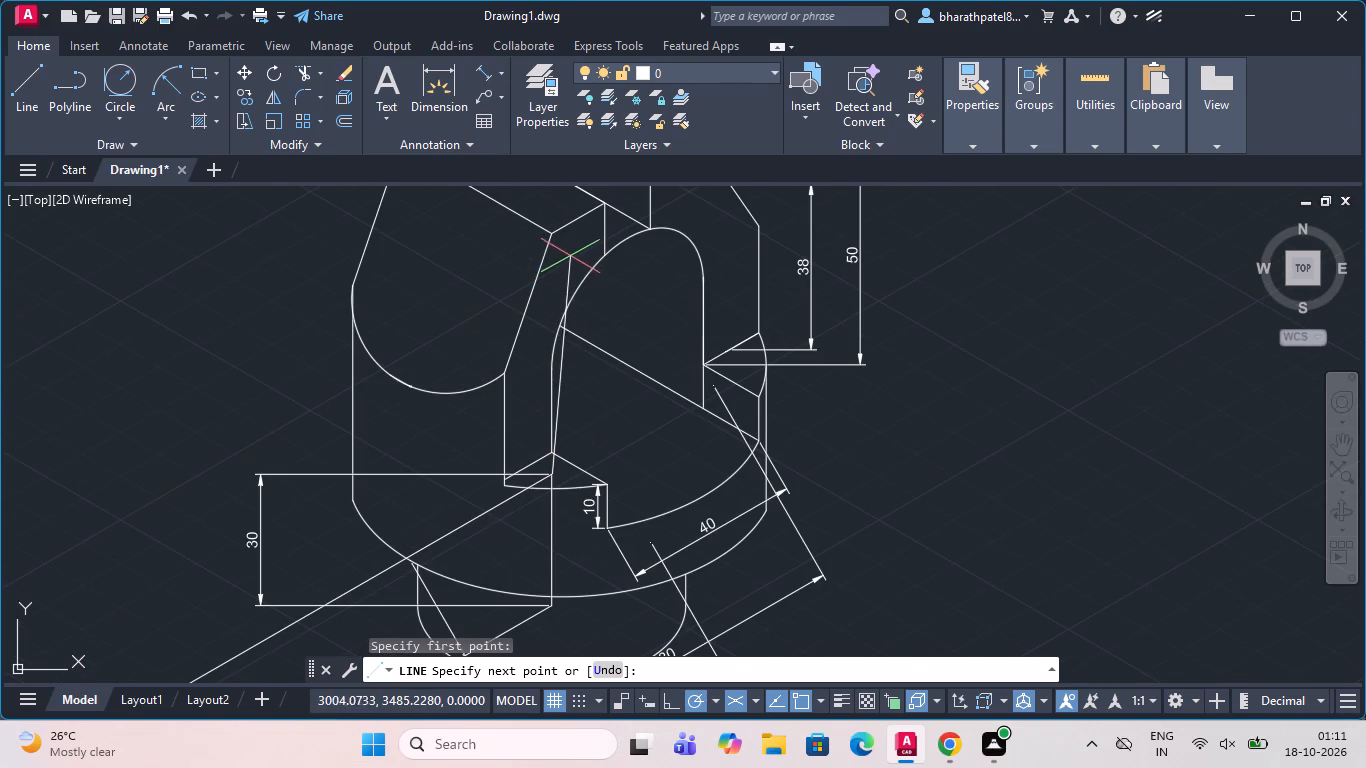
text(40)
key(Return)
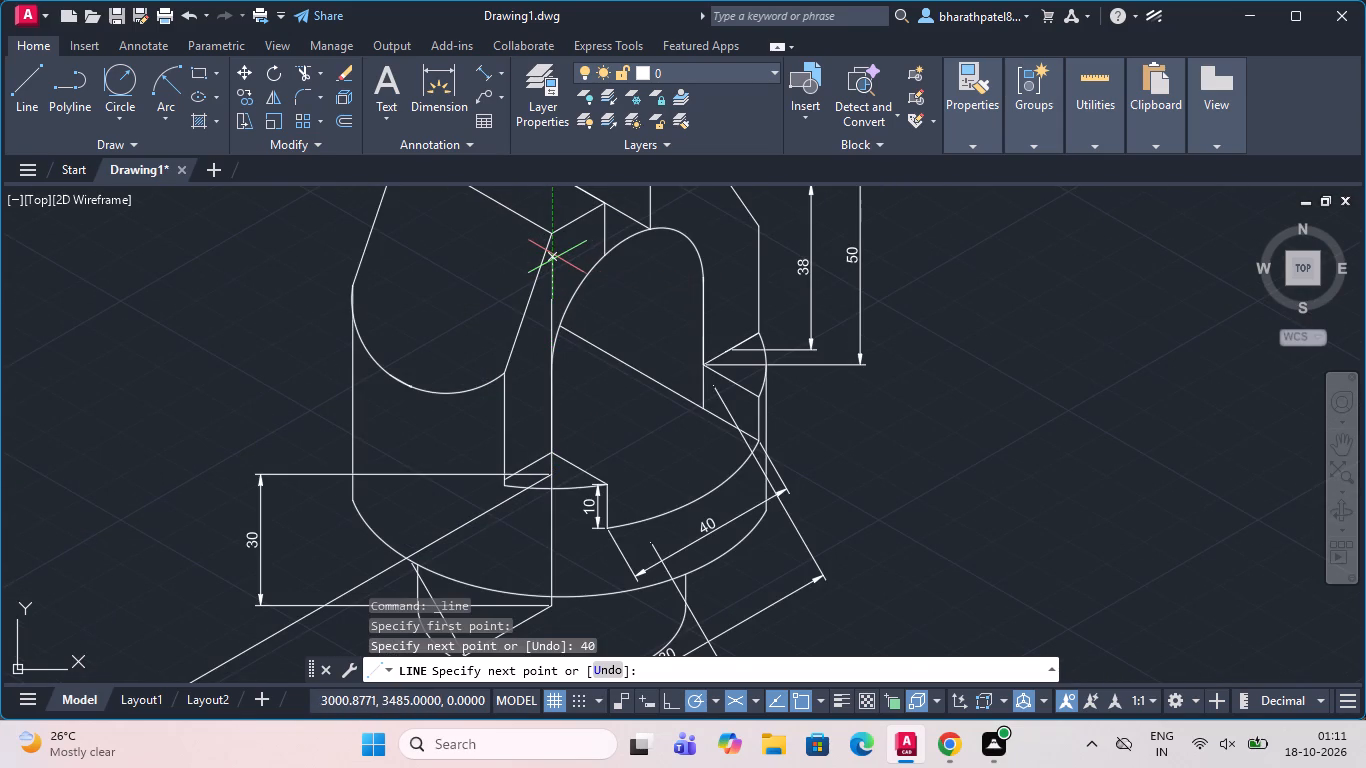
click(498, 312)
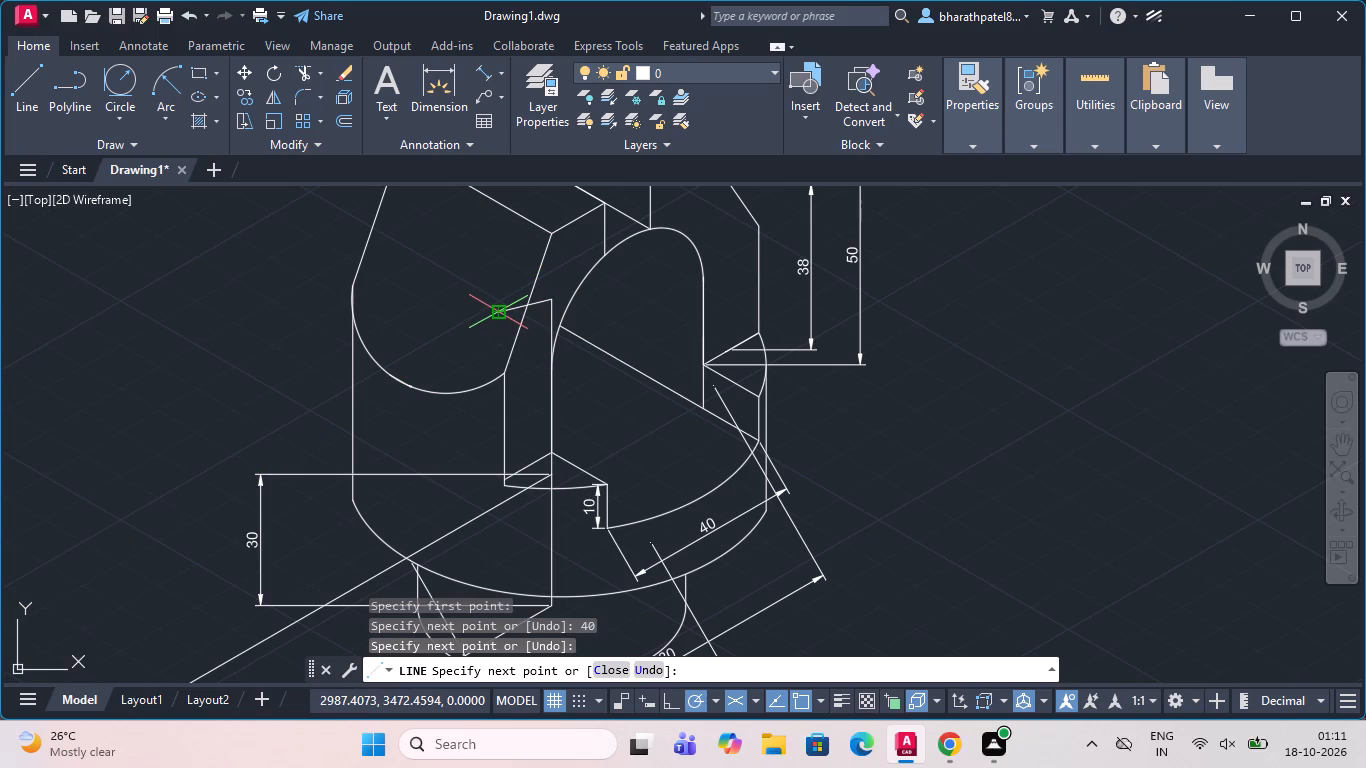
key(Escape)
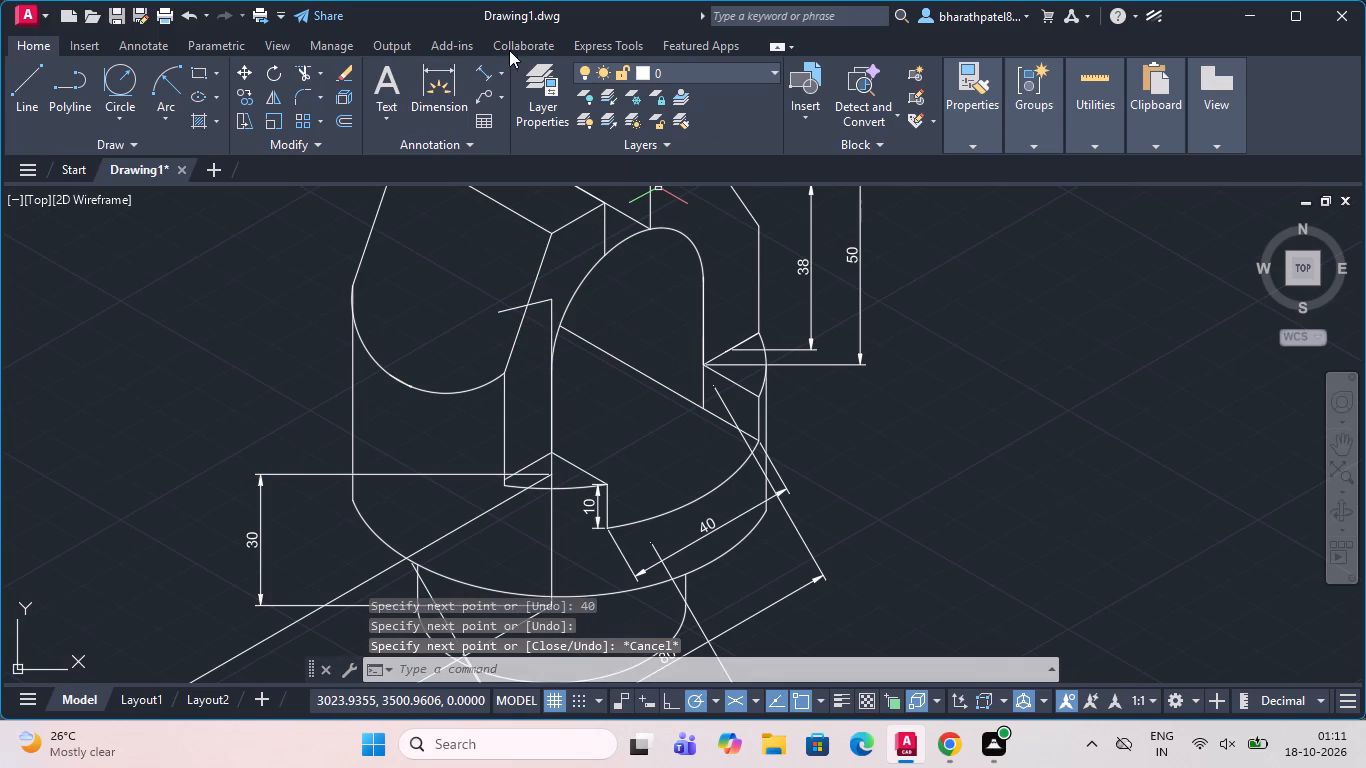
Add an aligned dimension between the ends of the 40-unit construction line, lined up above the 30 dimension.
drag(485, 72, 542, 349)
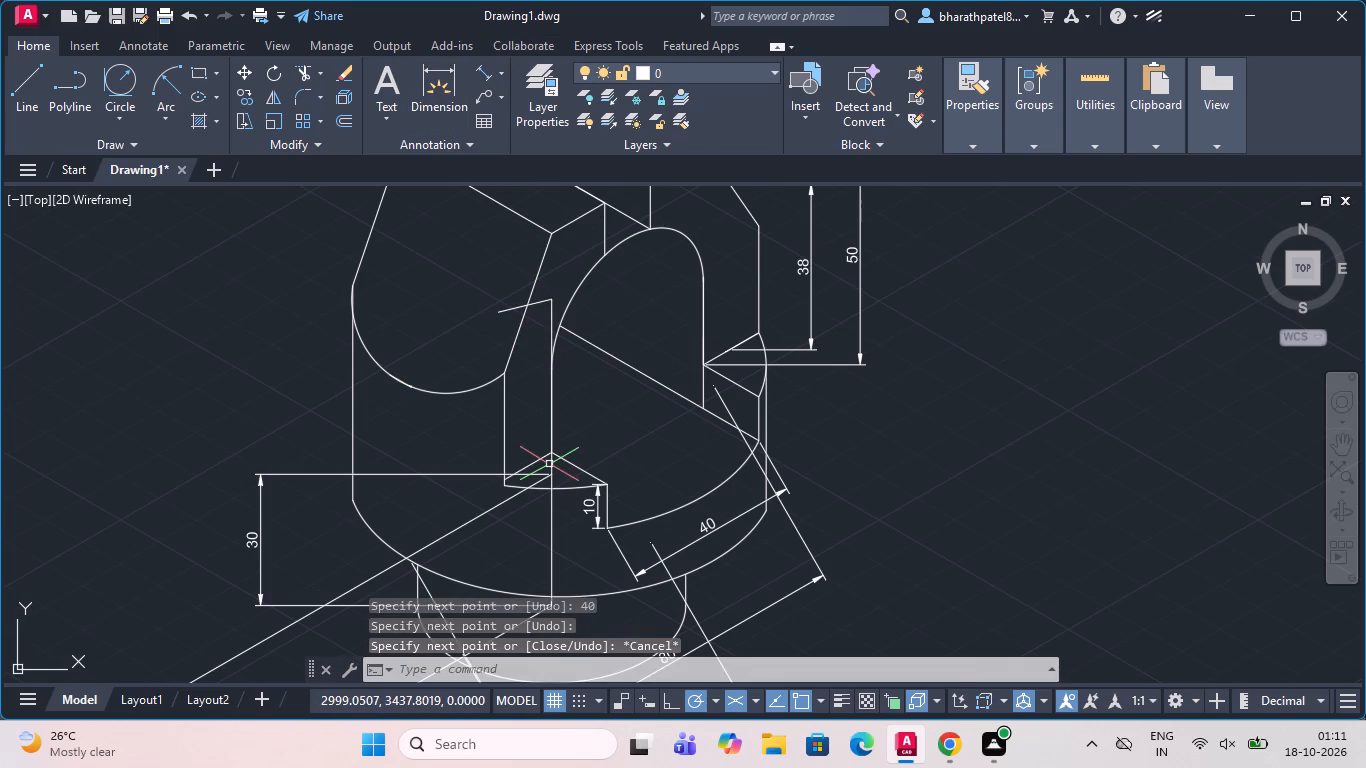
scroll(550, 464, up, 3)
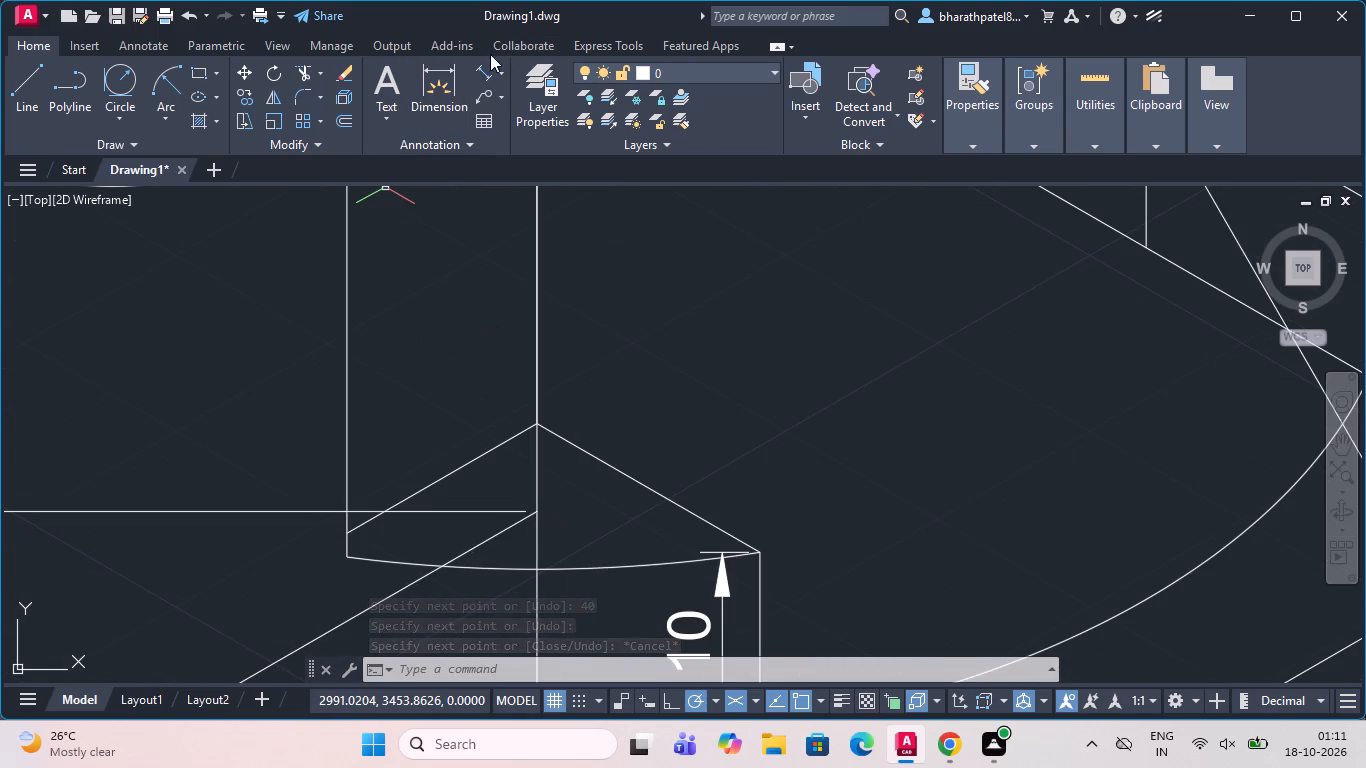
click(484, 70)
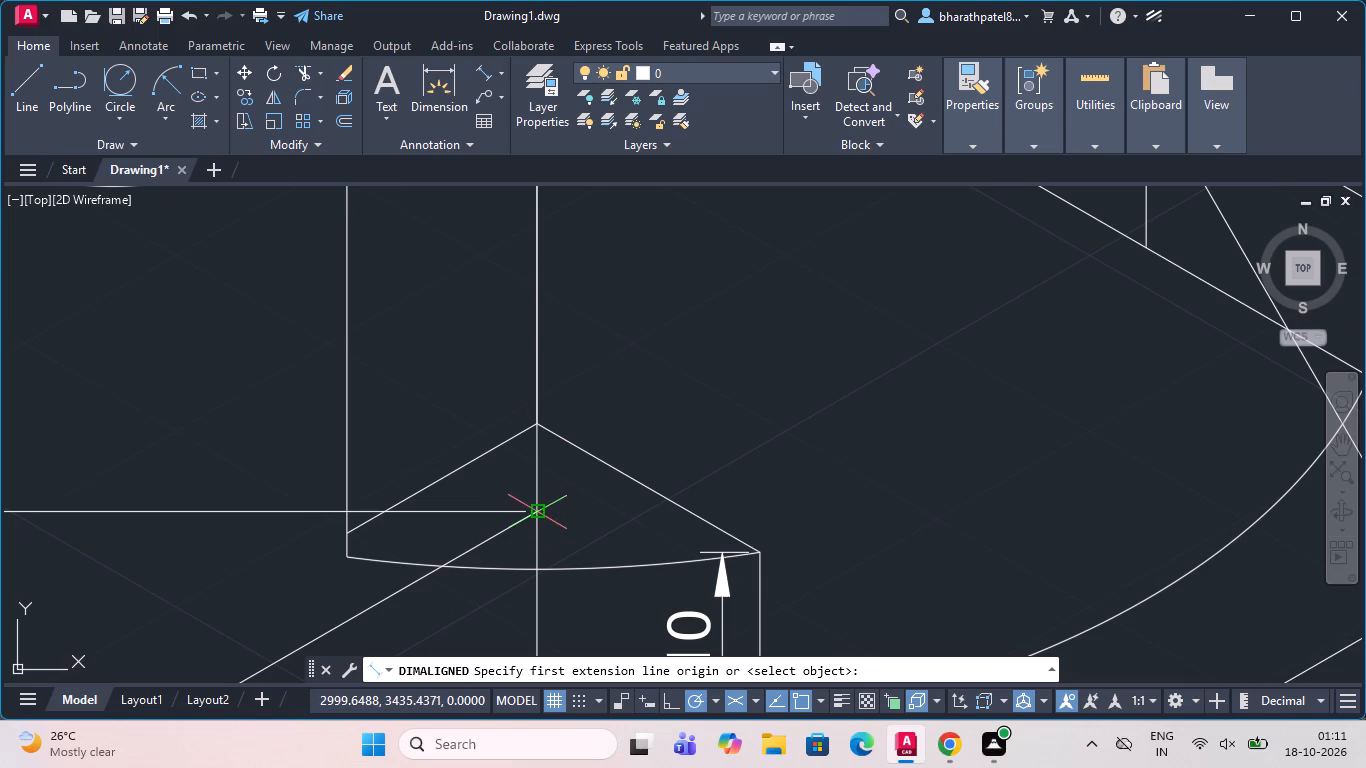
click(532, 516)
scroll(533, 515, down, 4)
scroll(485, 390, up, 2)
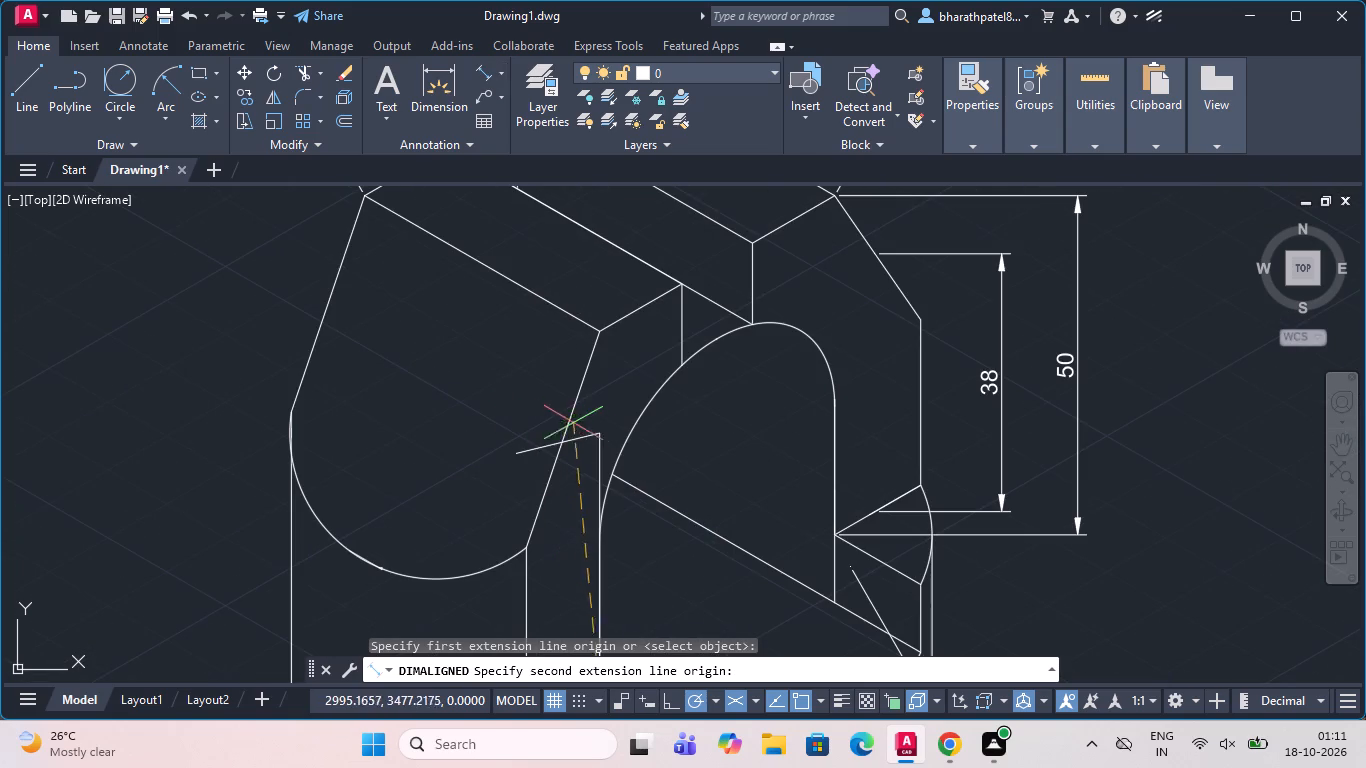
scroll(597, 453, up, 1)
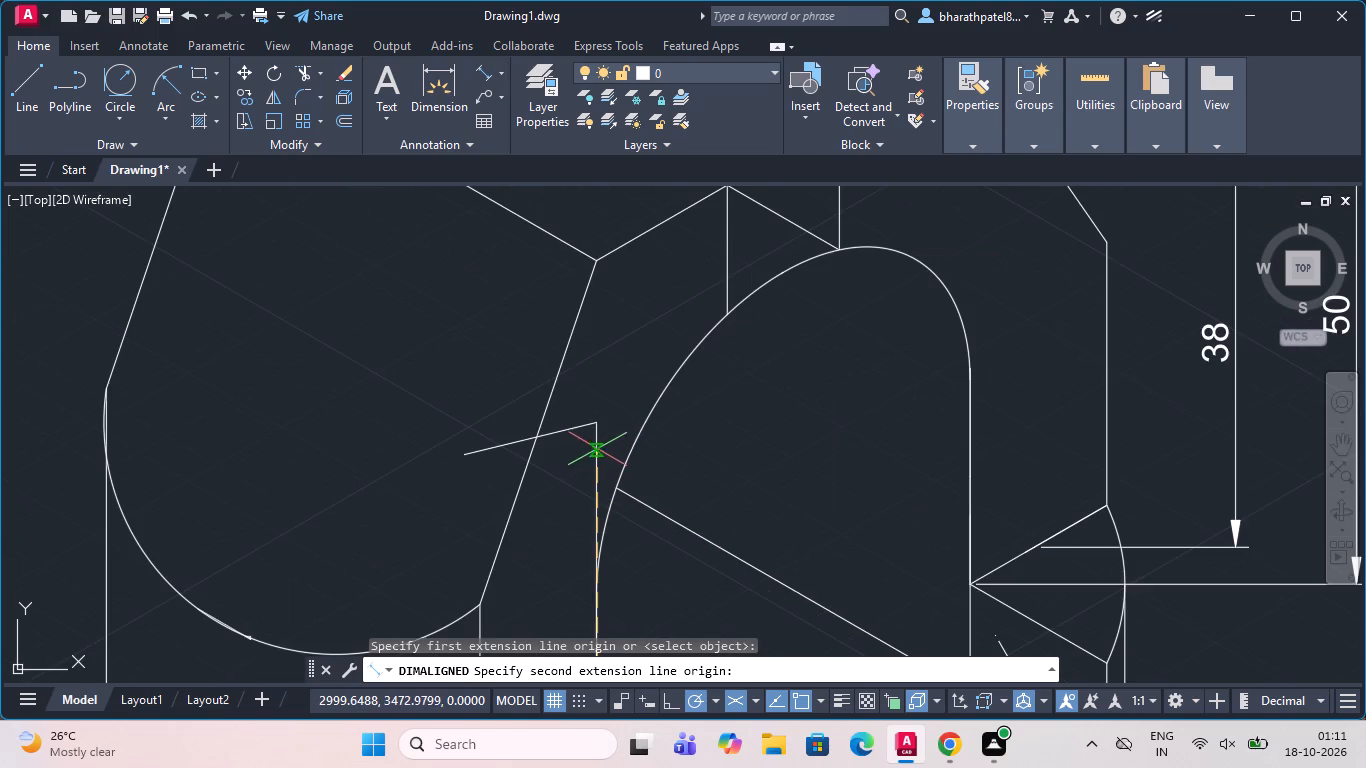
click(598, 423)
scroll(598, 420, down, 3)
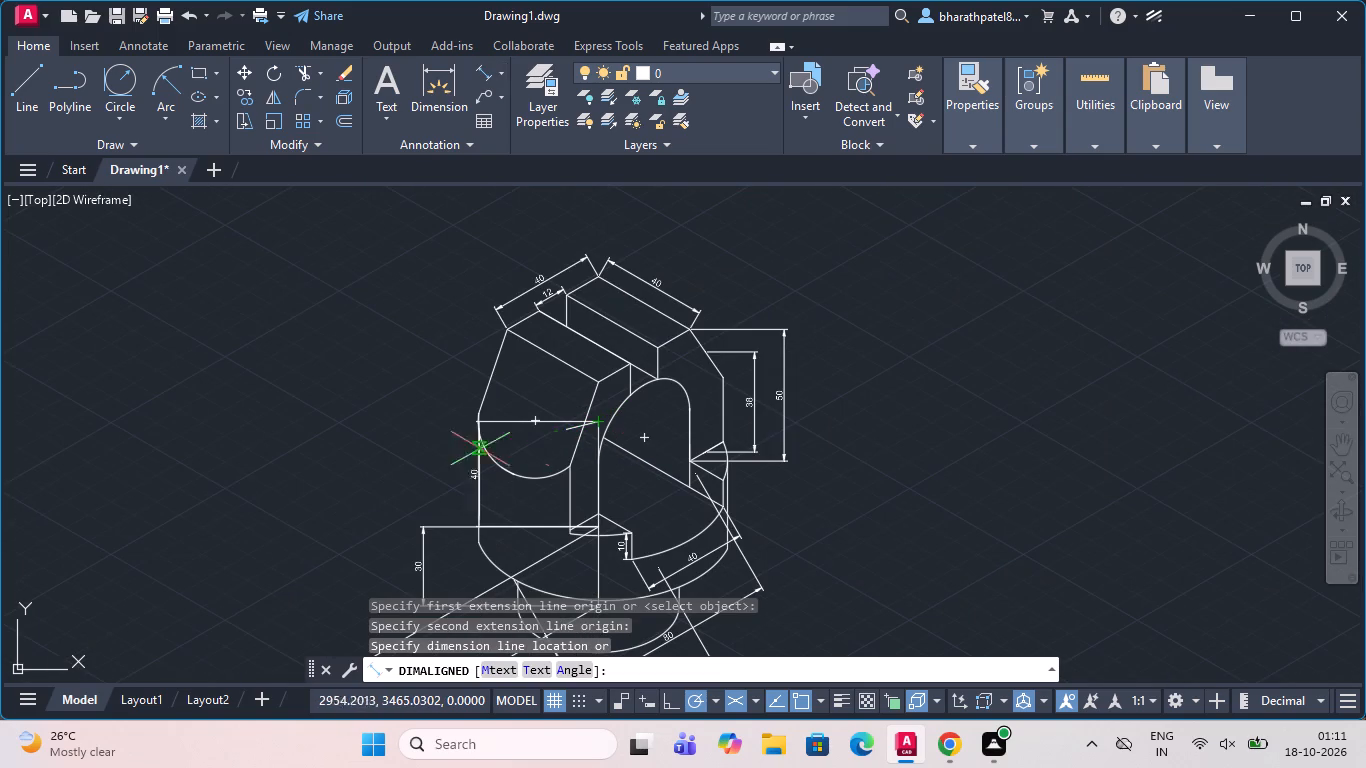
click(423, 445)
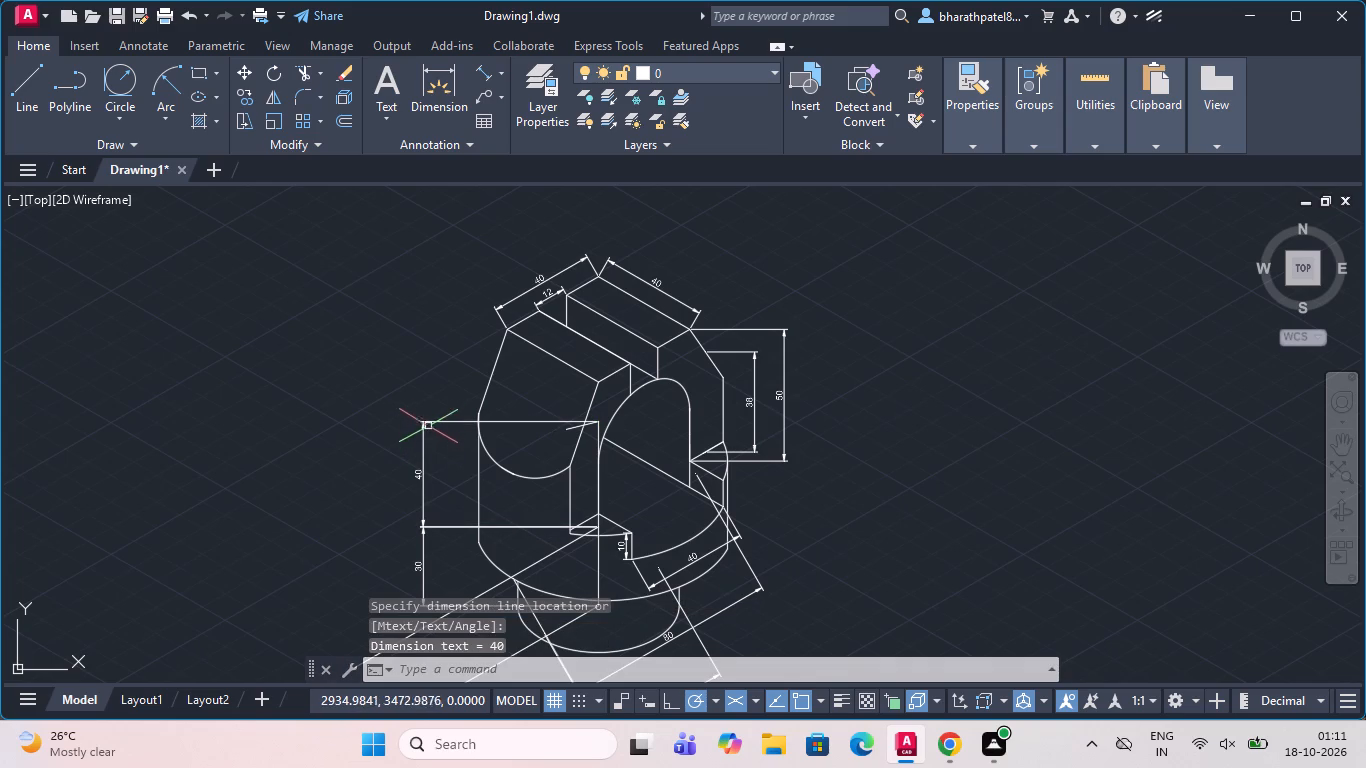
From the centre of the boss's bottom edge, draw a 105-unit line straight up and a segment about 4 units long at 150°.
click(18, 79)
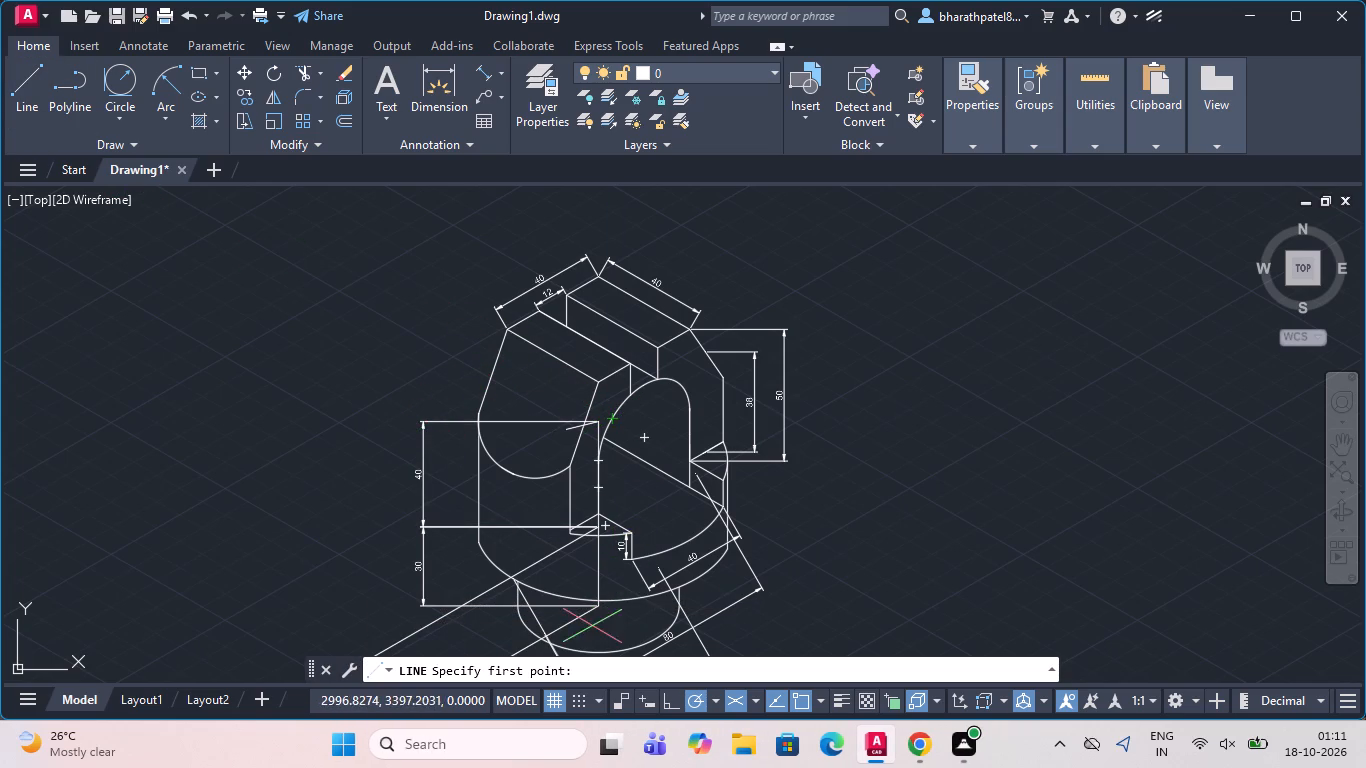
scroll(626, 485, down, 1)
scroll(610, 571, up, 2)
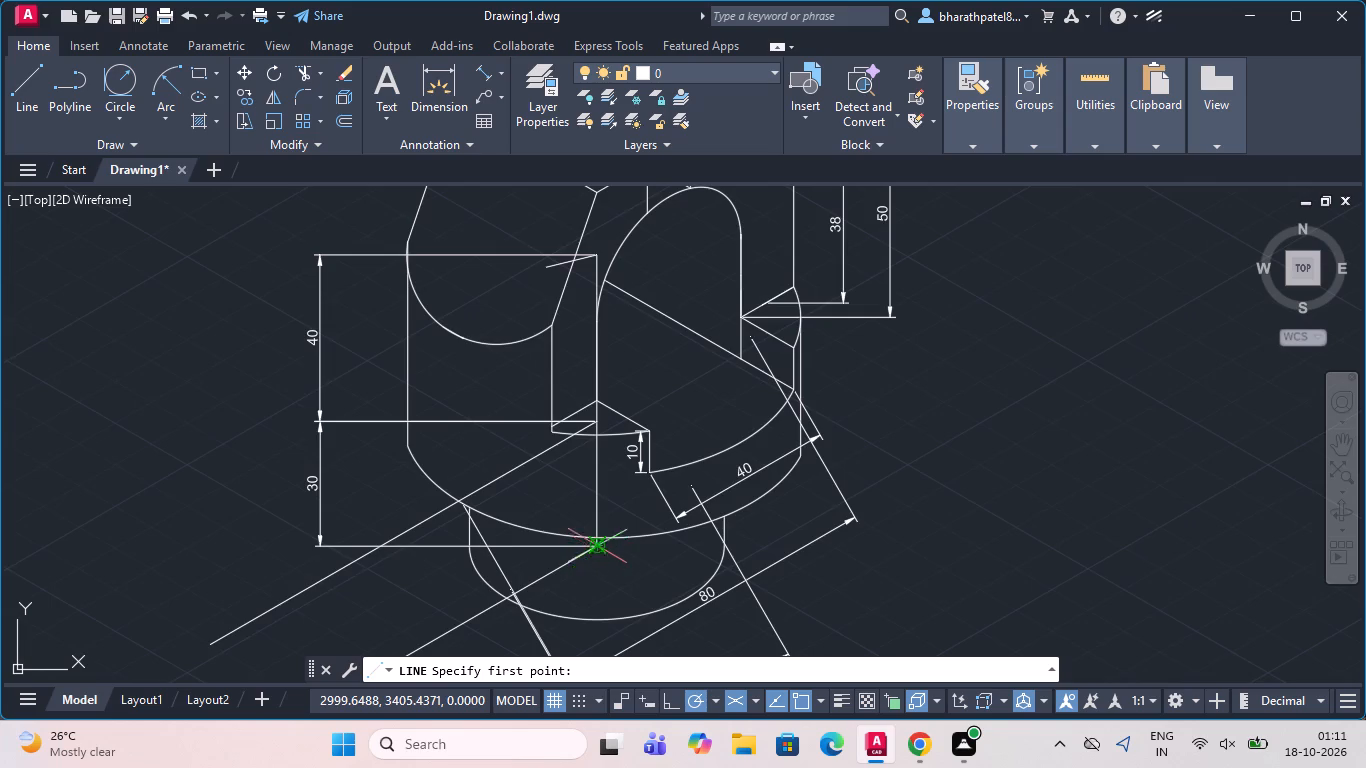
scroll(599, 548, up, 4)
click(550, 541)
scroll(551, 538, down, 4)
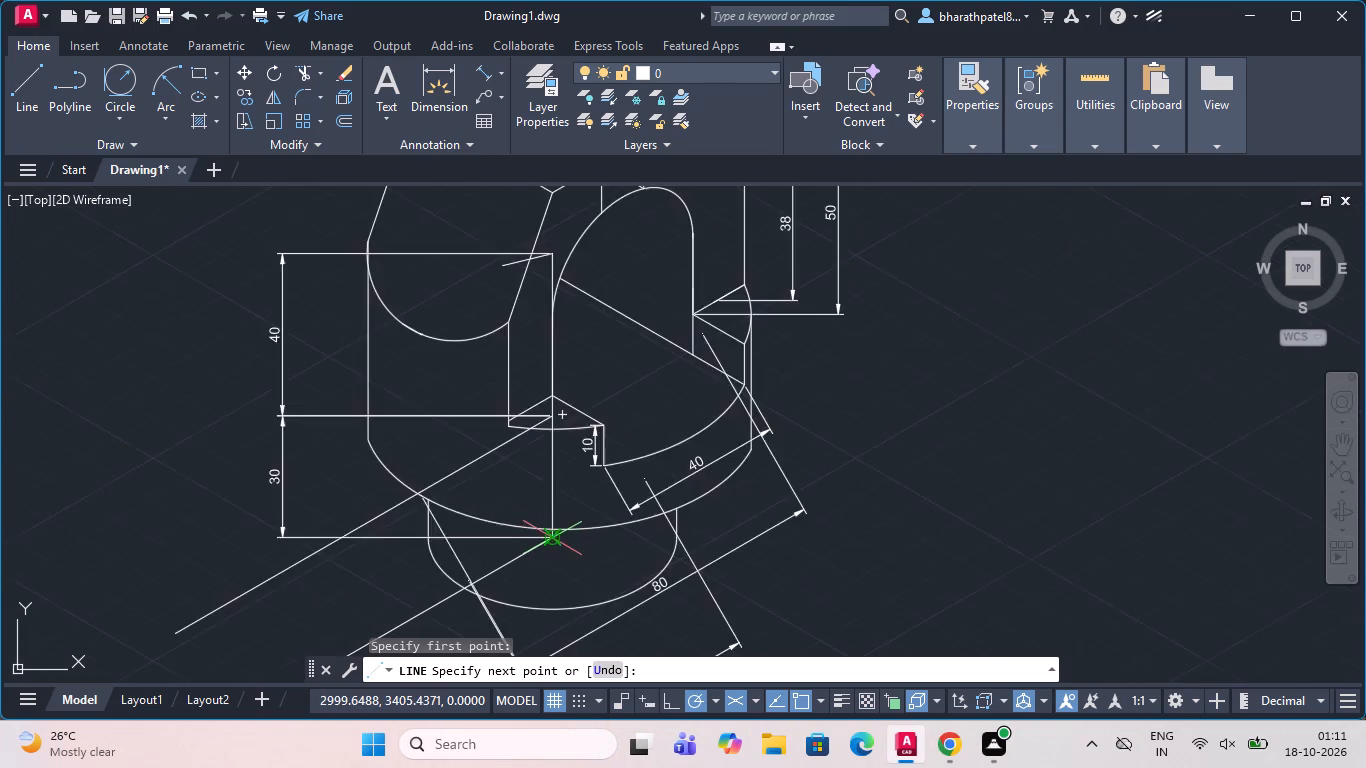
scroll(551, 538, down, 2)
scroll(556, 383, up, 2)
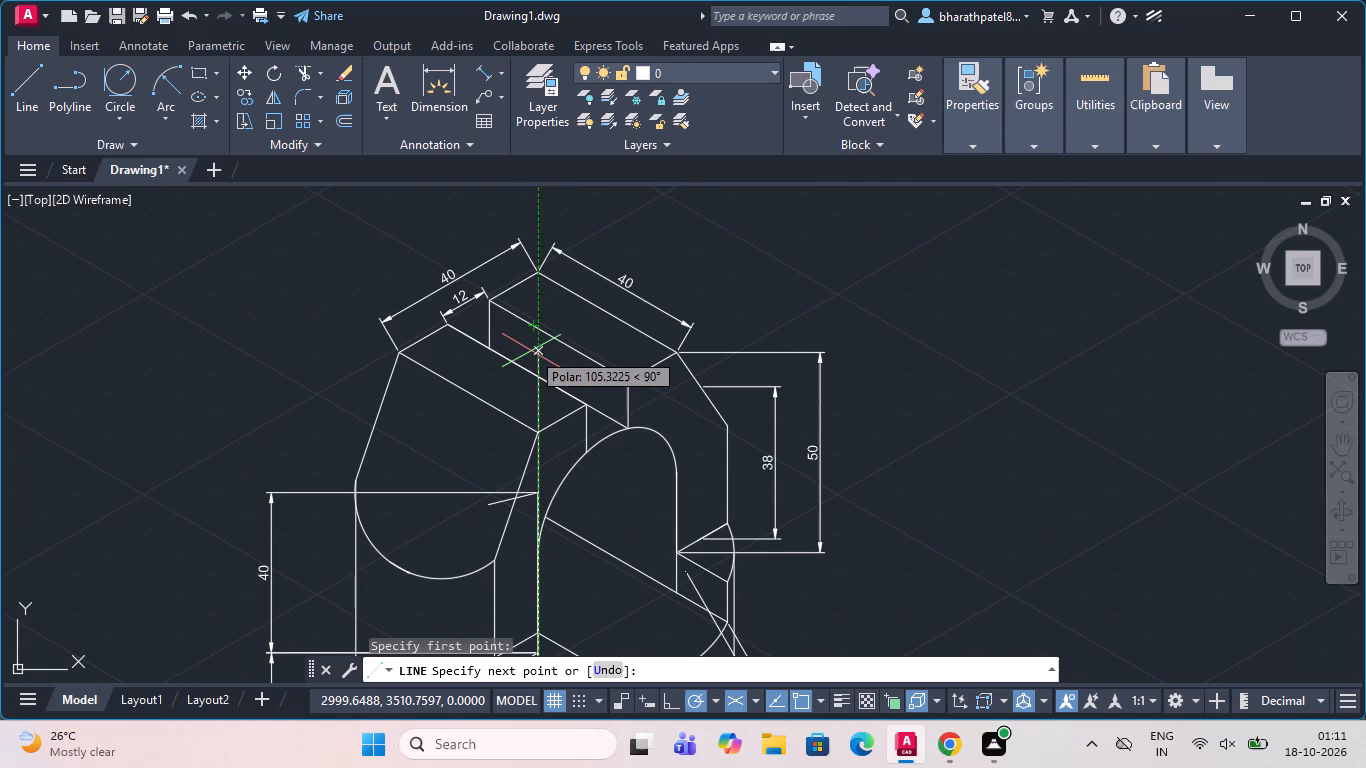
key(1)
text(05)
key(Return)
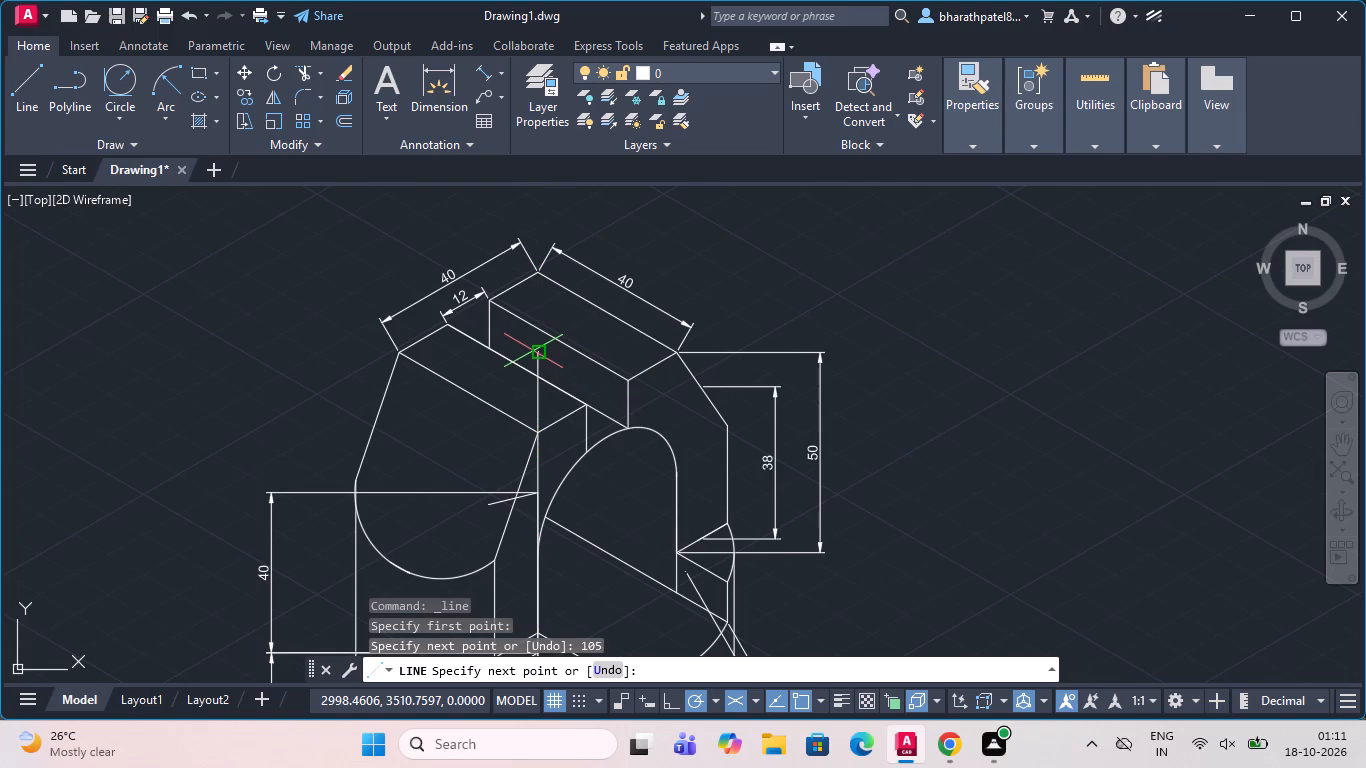
scroll(524, 340, up, 3)
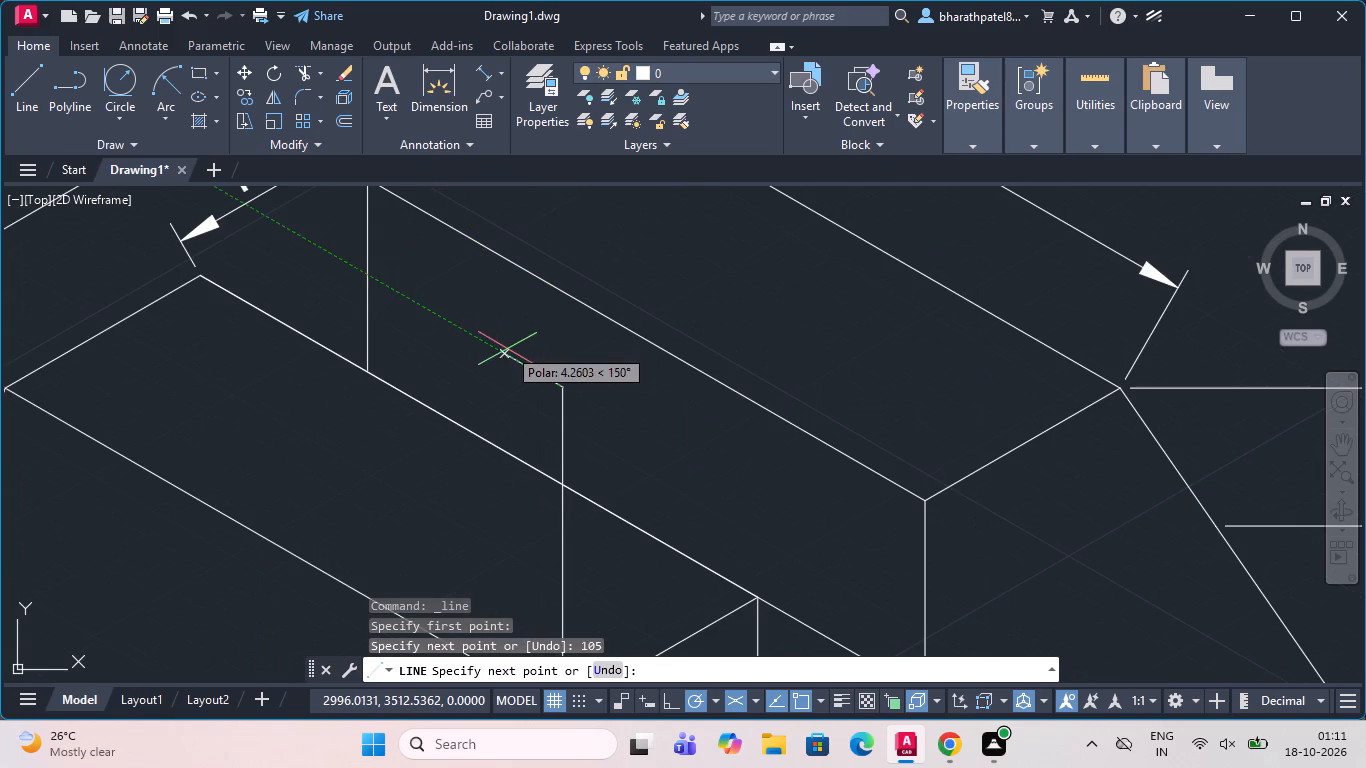
click(507, 349)
key(Escape)
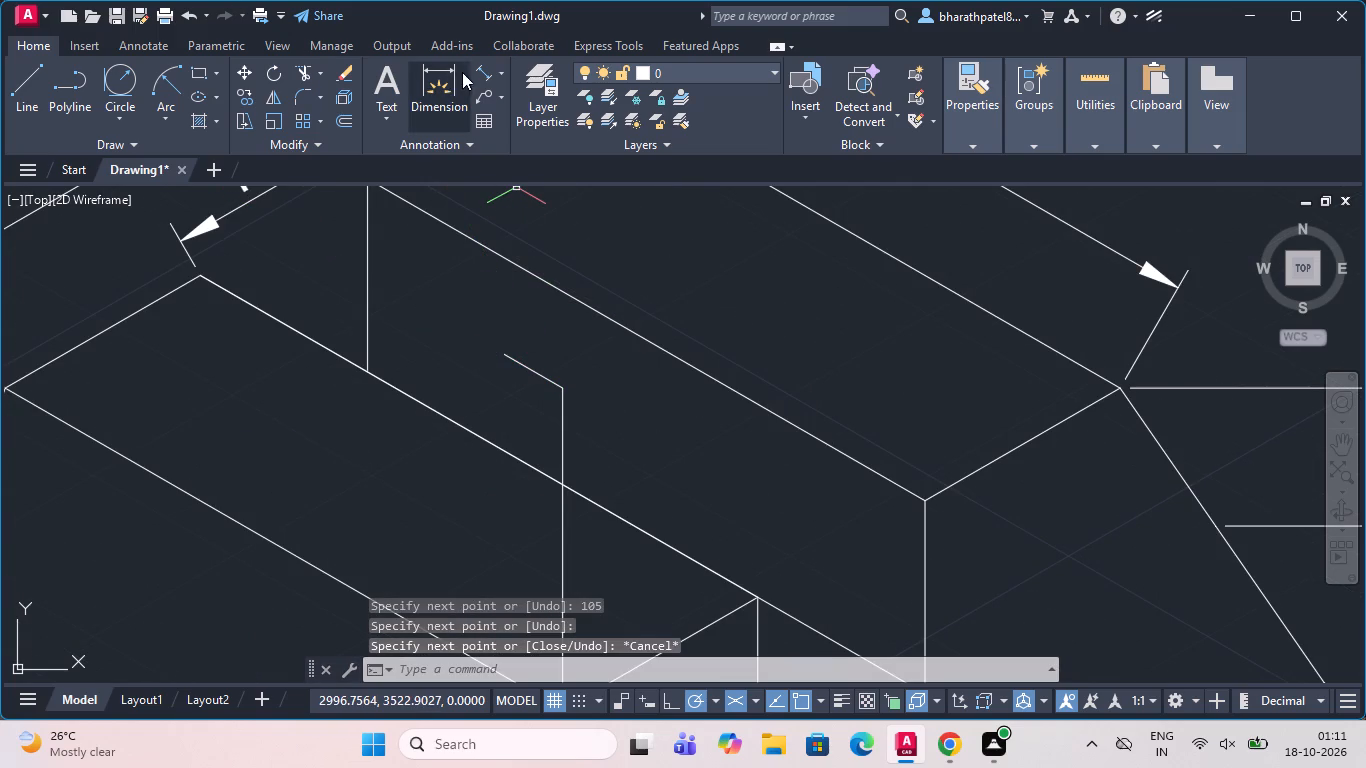
Add an aligned dimension between the ends of the 105-unit construction line, placed outside the 30 and 40 dimensions.
click(481, 59)
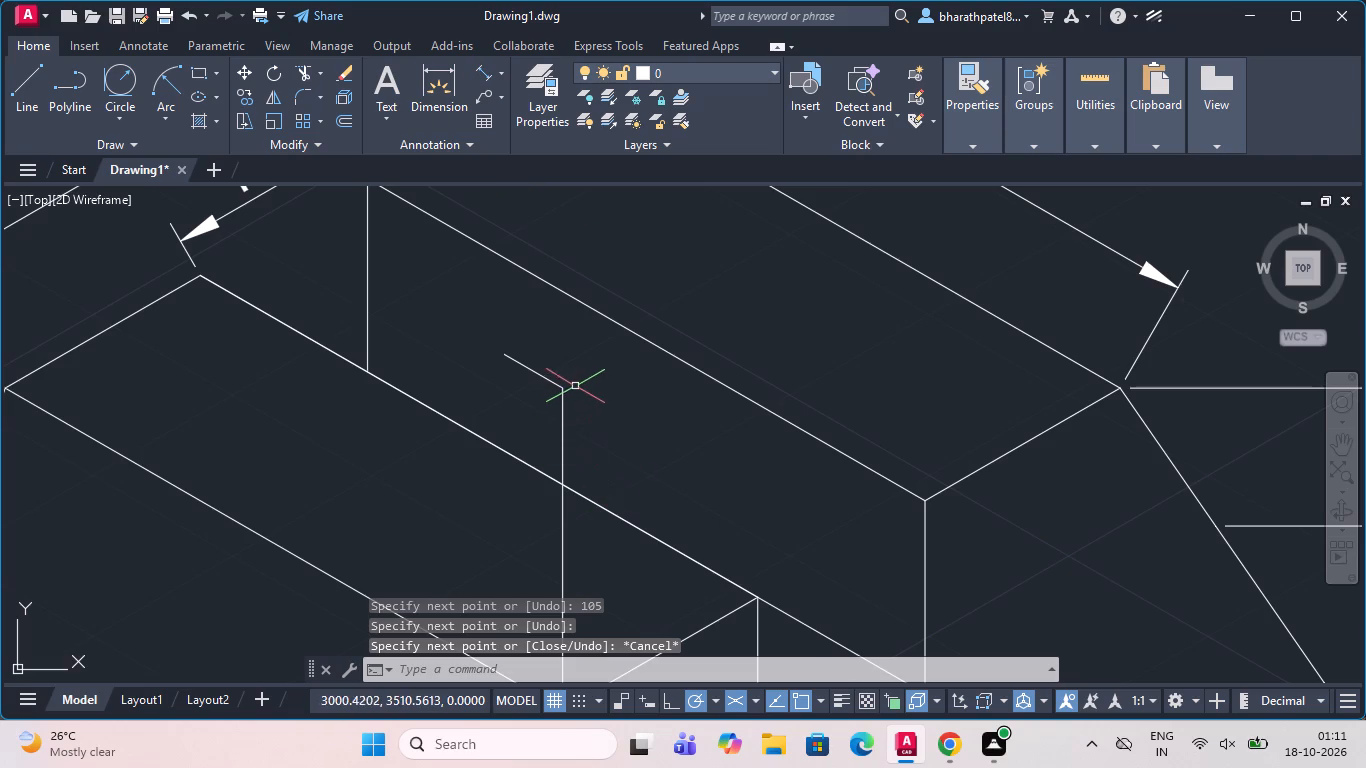
click(481, 66)
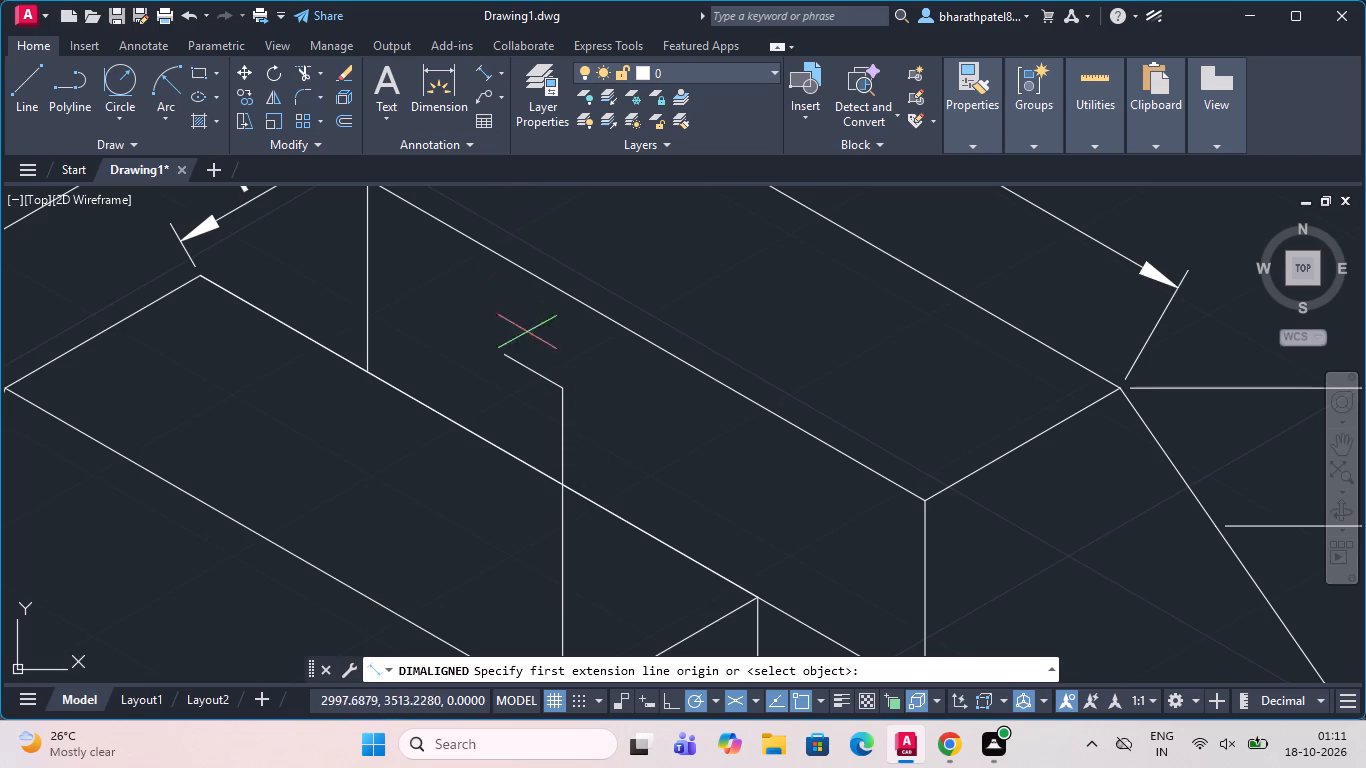
click(563, 389)
scroll(564, 382, down, 5)
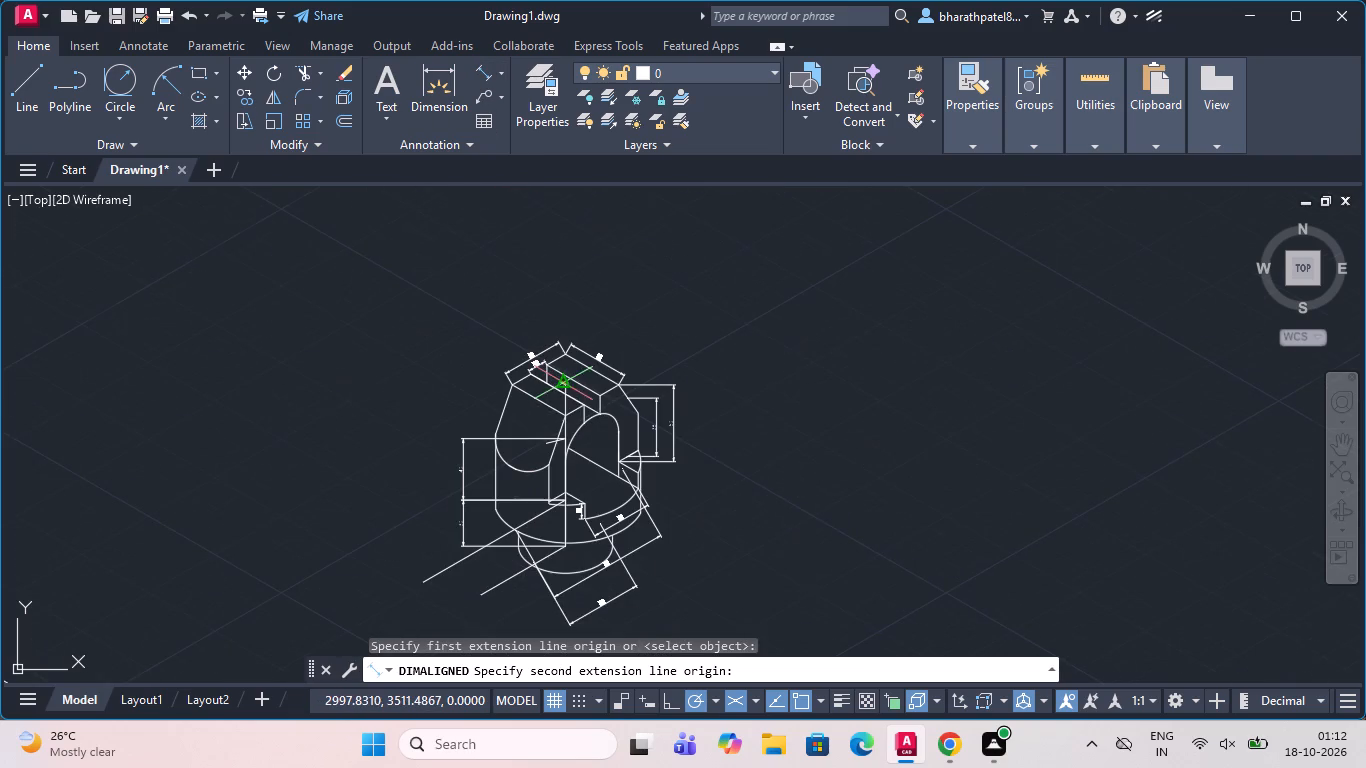
scroll(556, 549, up, 7)
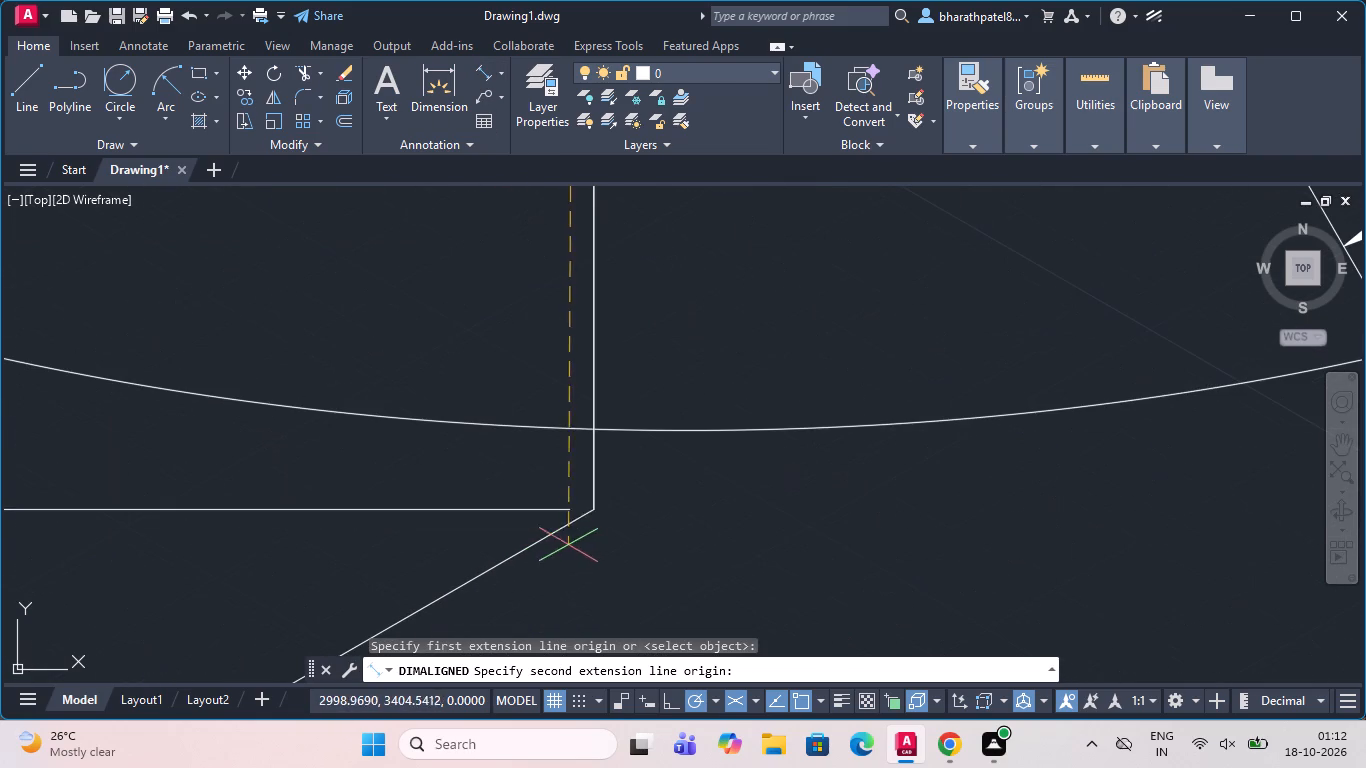
click(589, 510)
scroll(590, 509, down, 4)
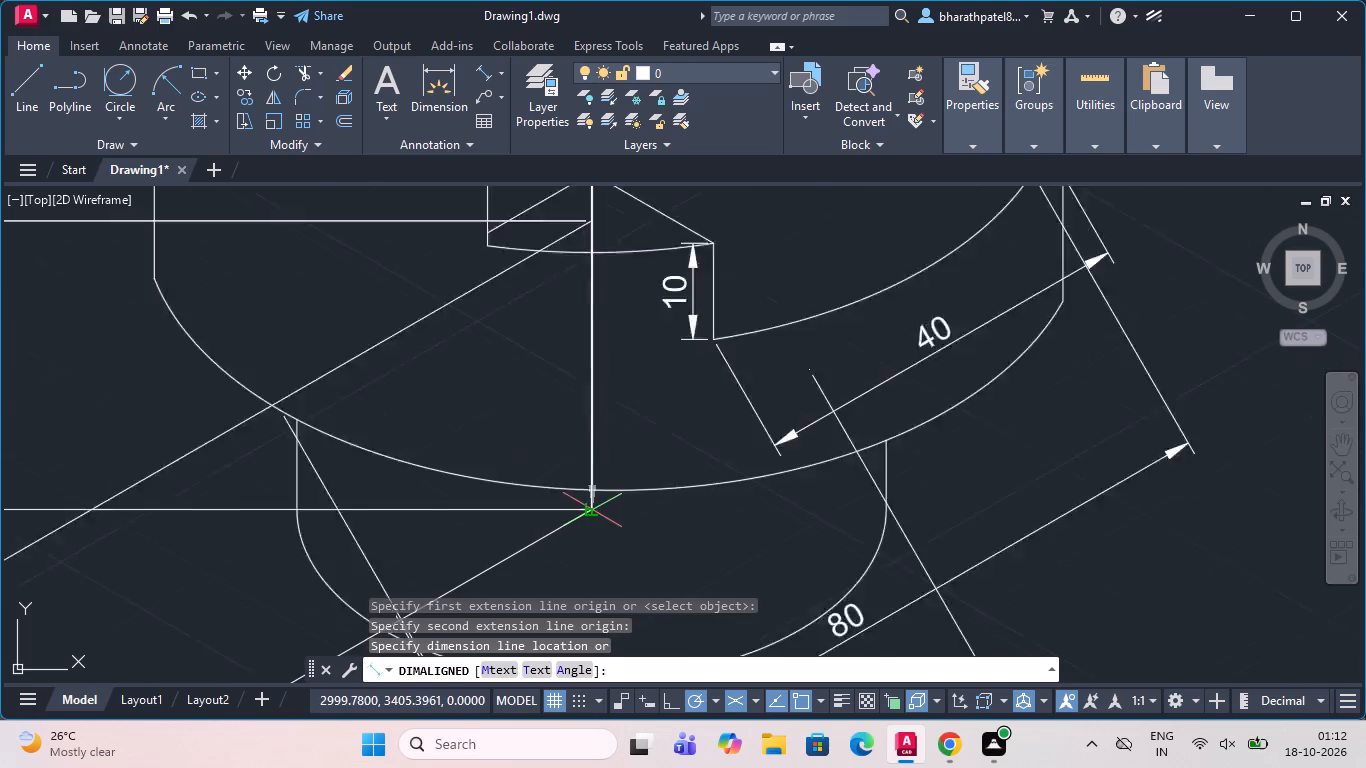
scroll(590, 509, down, 2)
click(396, 516)
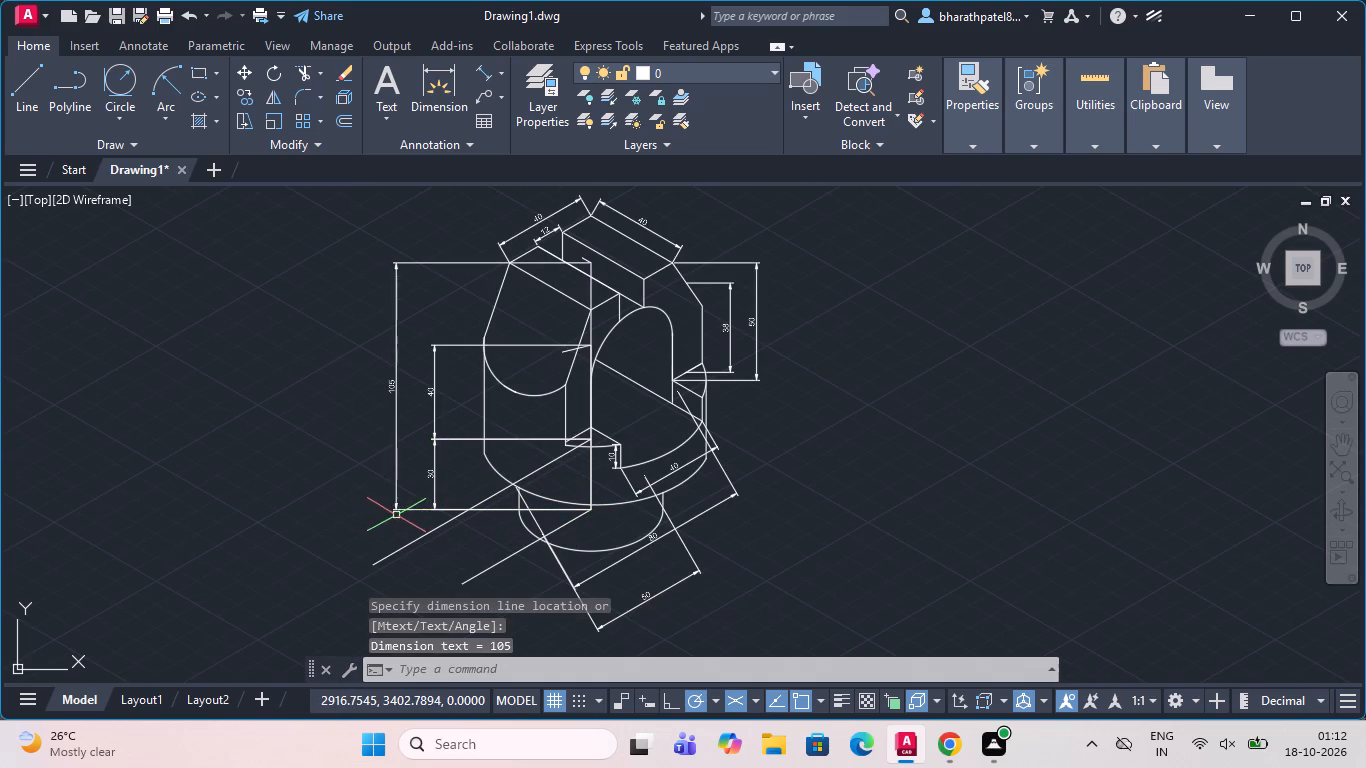
Erase the 105-unit vertical construction line together with the short segment at its top end.
scroll(590, 246, up, 3)
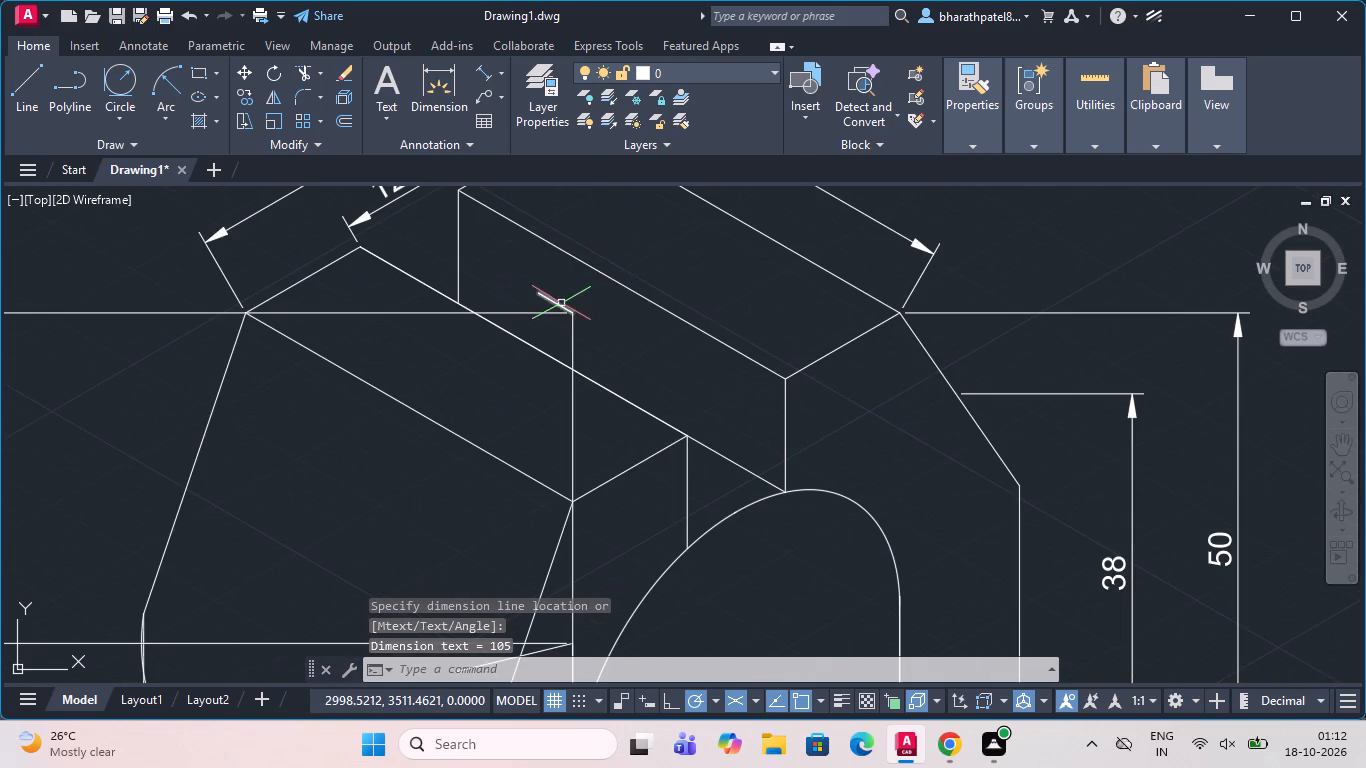
click(561, 303)
click(573, 340)
scroll(566, 437, down, 2)
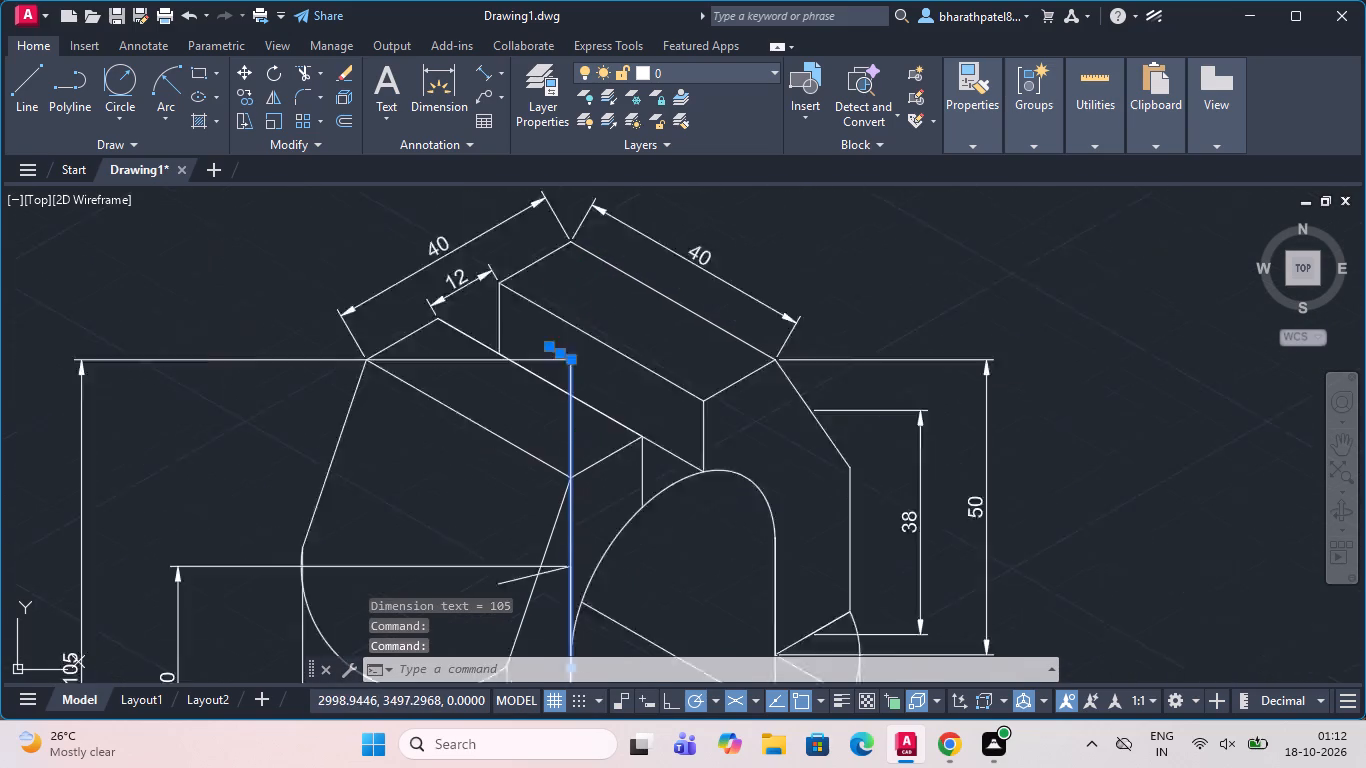
scroll(566, 437, down, 1)
key(Delete)
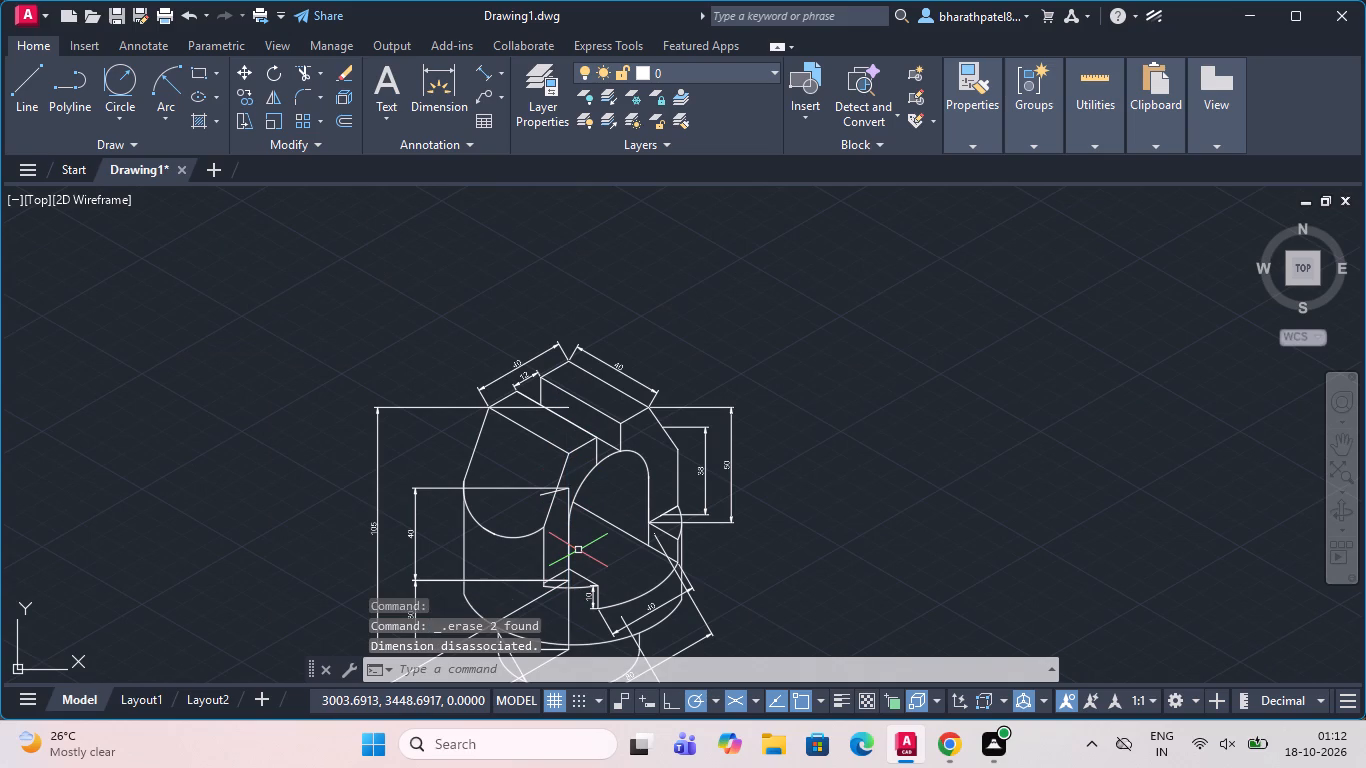
Erase the 40-unit and 30-unit vertical construction lines and the short segment at the top of the 40-unit line.
scroll(537, 445, down, 3)
scroll(537, 478, up, 4)
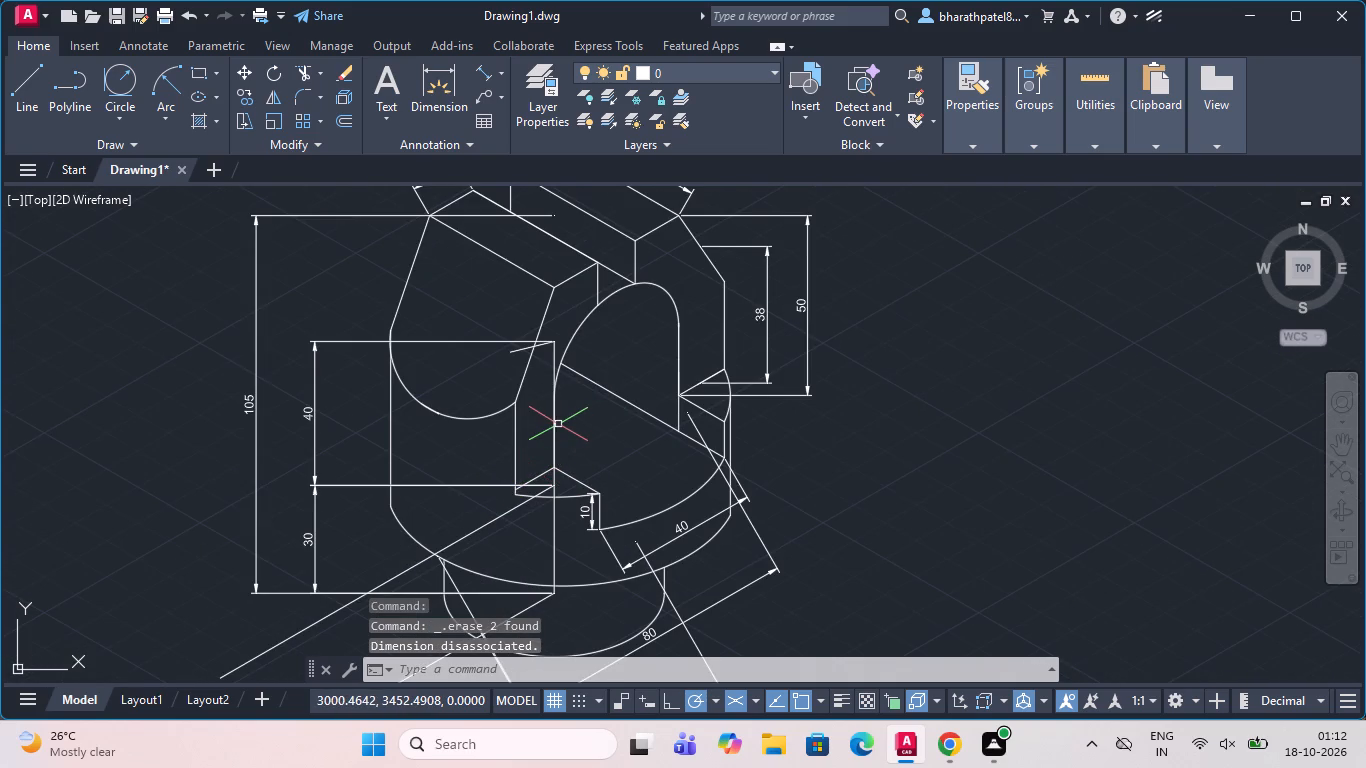
click(554, 358)
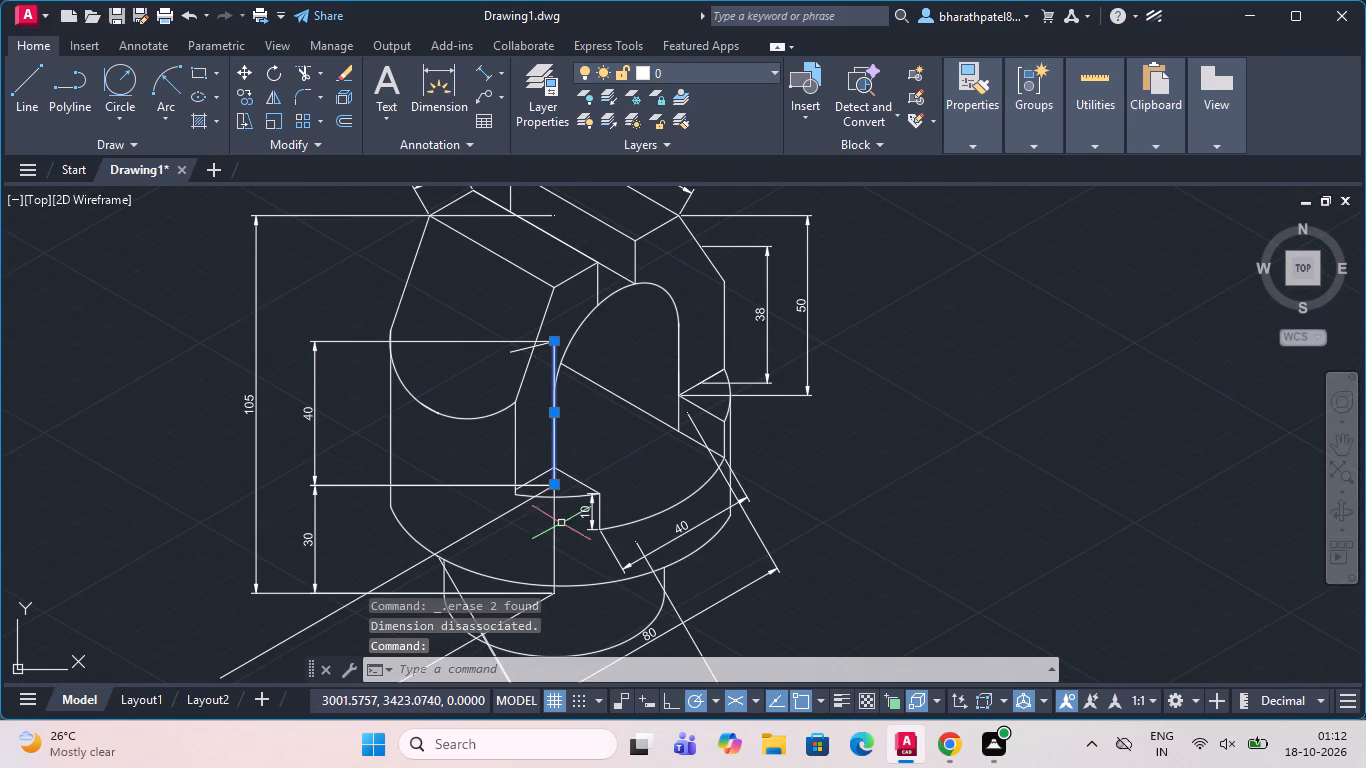
click(554, 541)
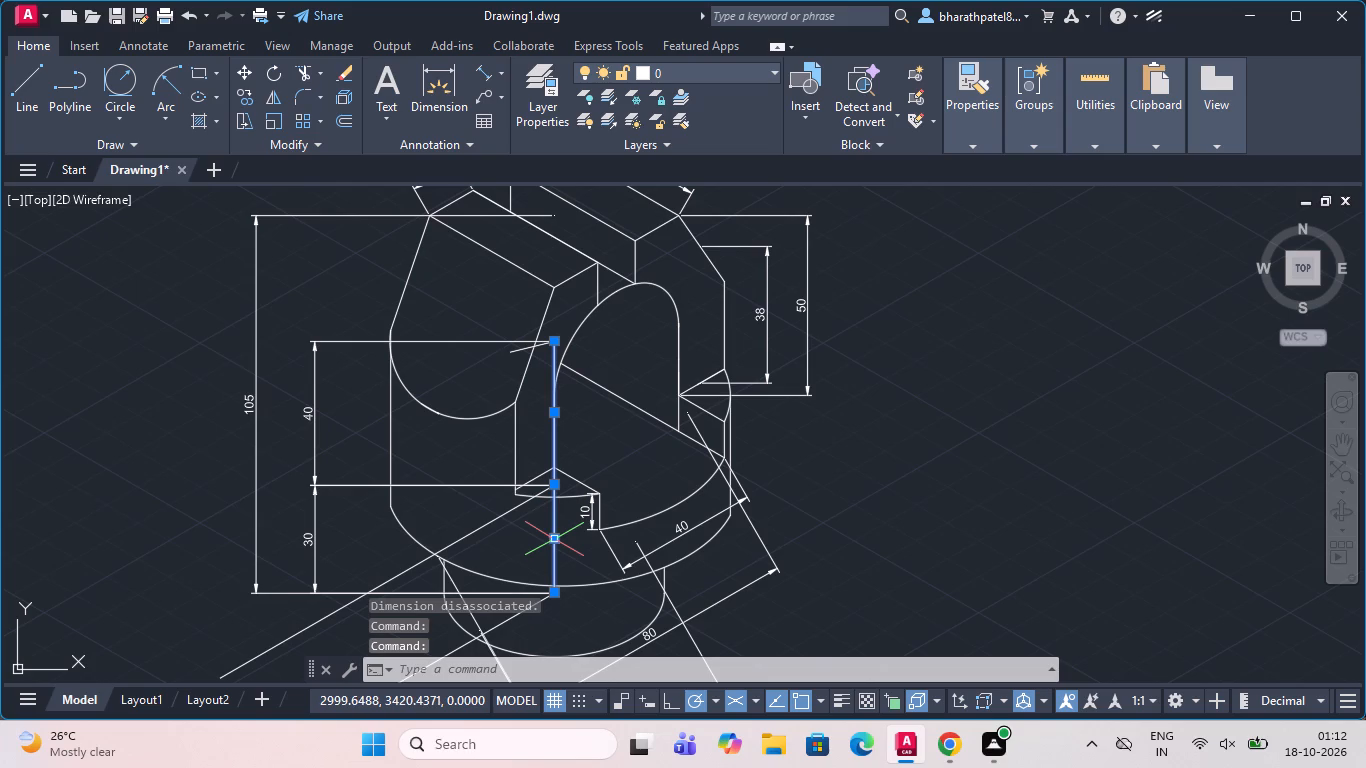
key(Delete)
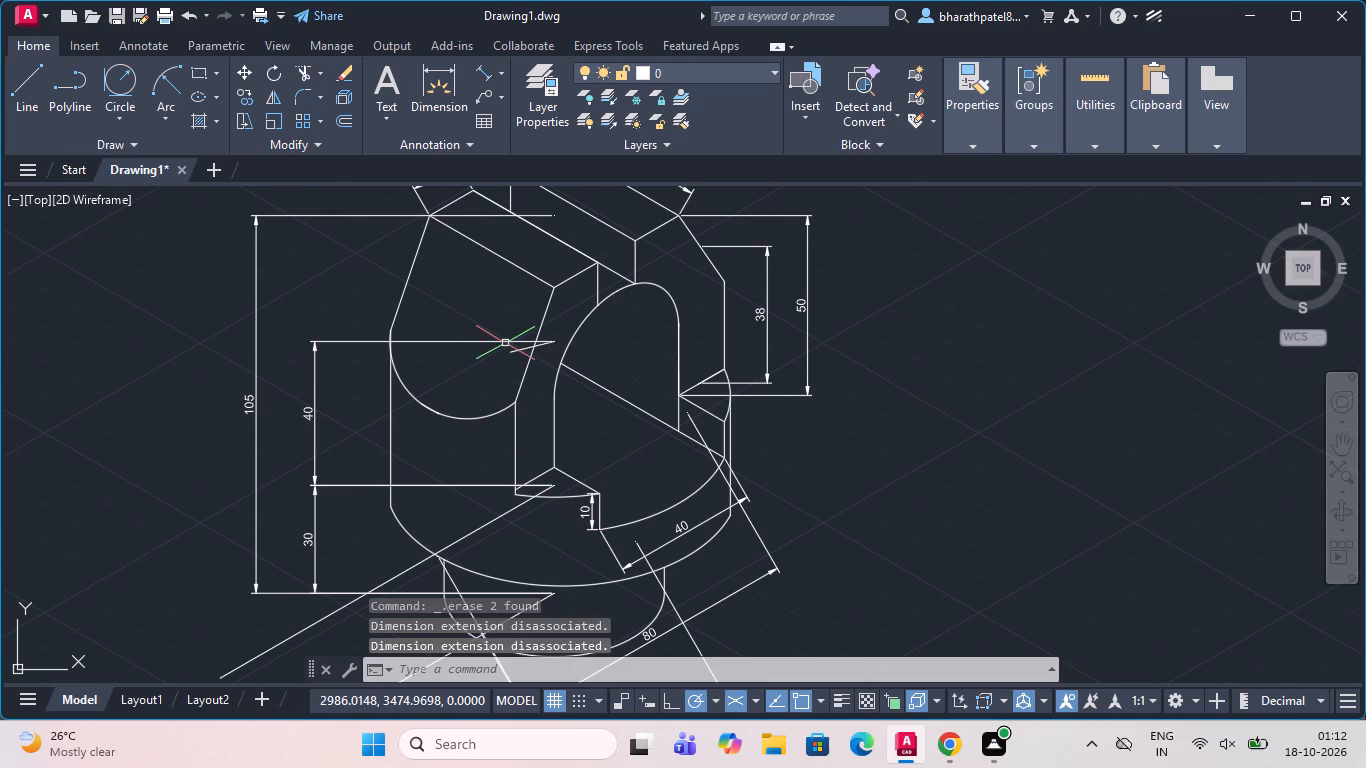
scroll(505, 343, up, 3)
click(535, 371)
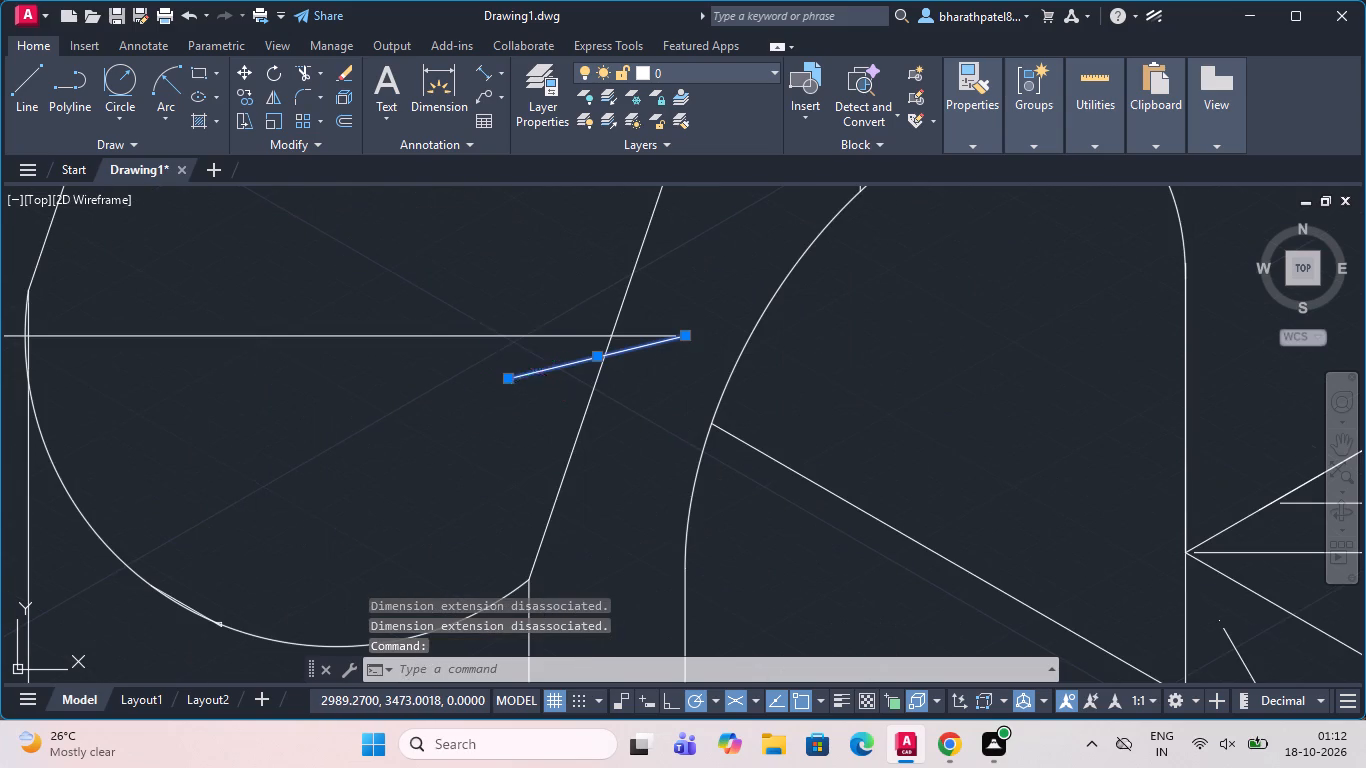
key(Delete)
Erase the two long sloping construction lines that start at the inner ends of the 30 dimension's extension lines.
scroll(538, 369, down, 5)
scroll(532, 393, up, 1)
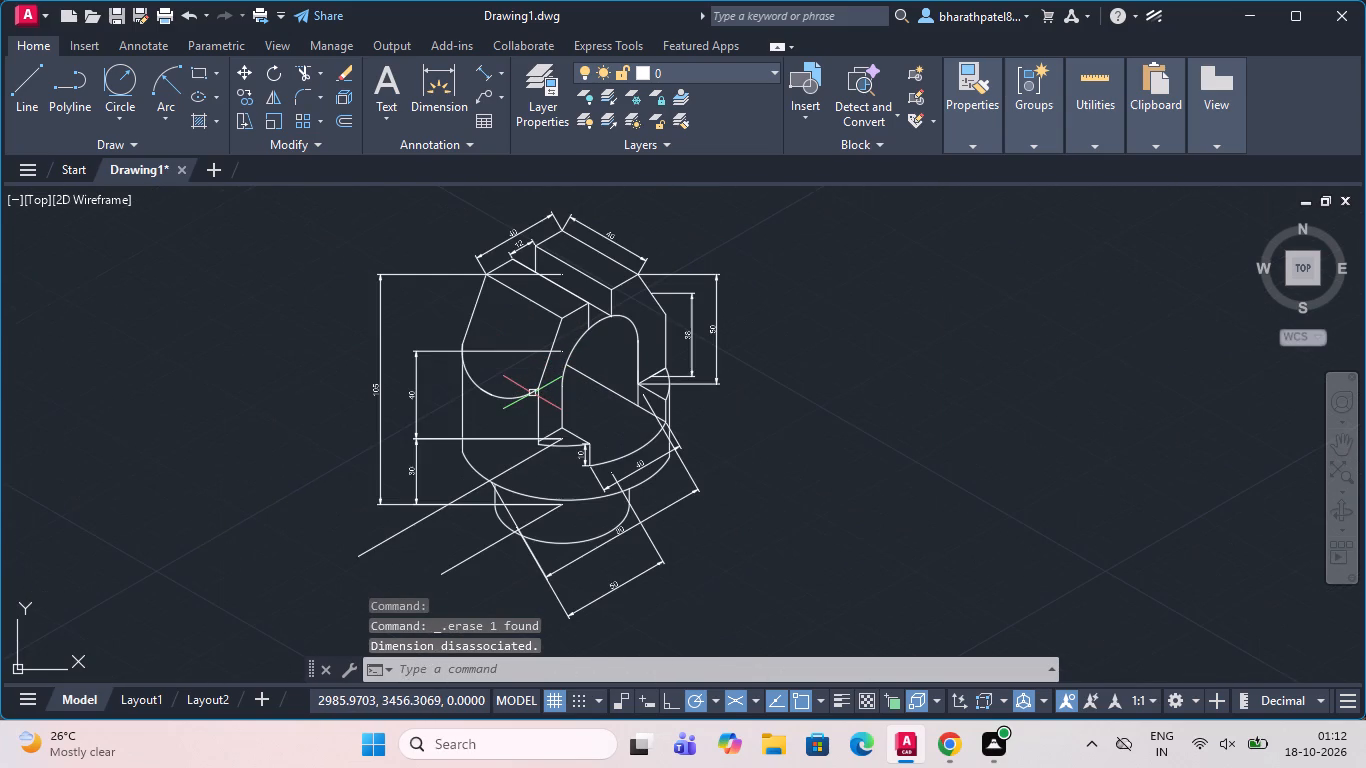
scroll(530, 416, down, 1)
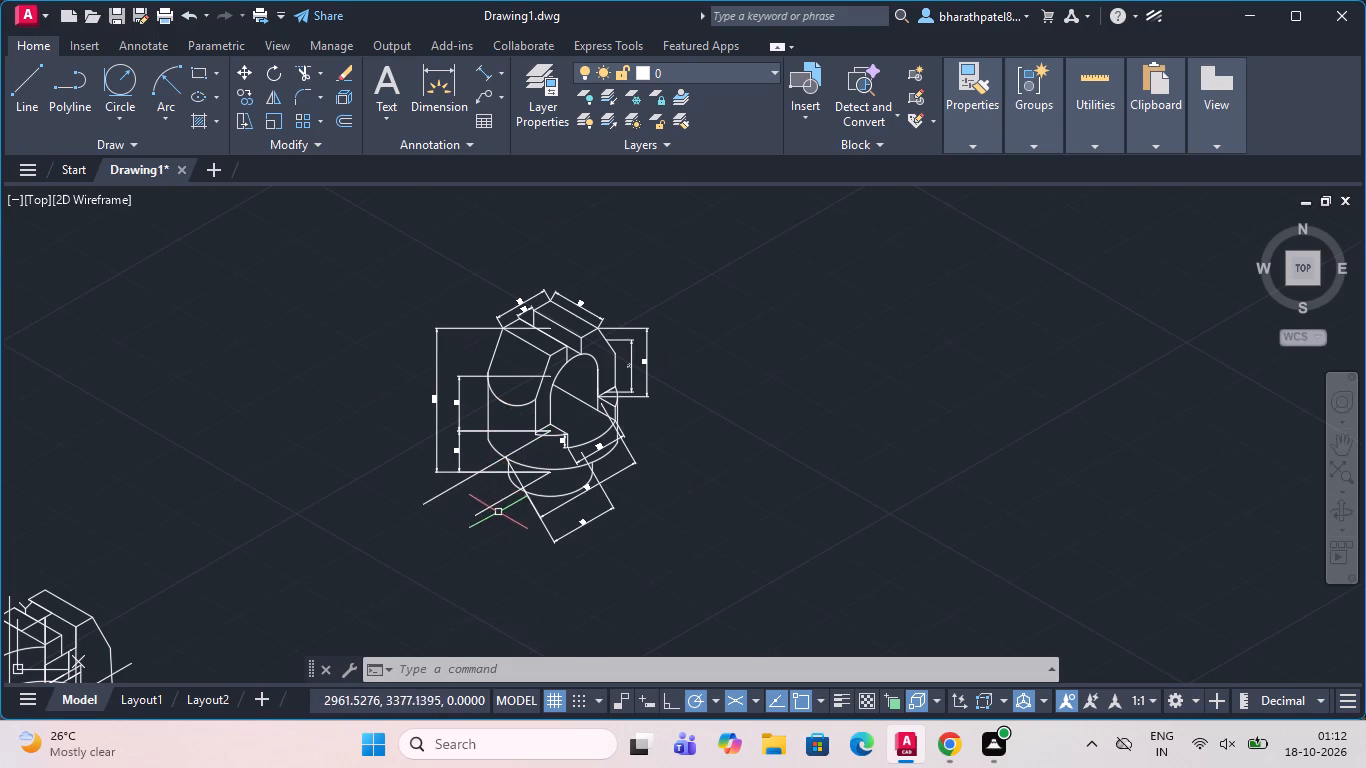
scroll(547, 422, up, 2)
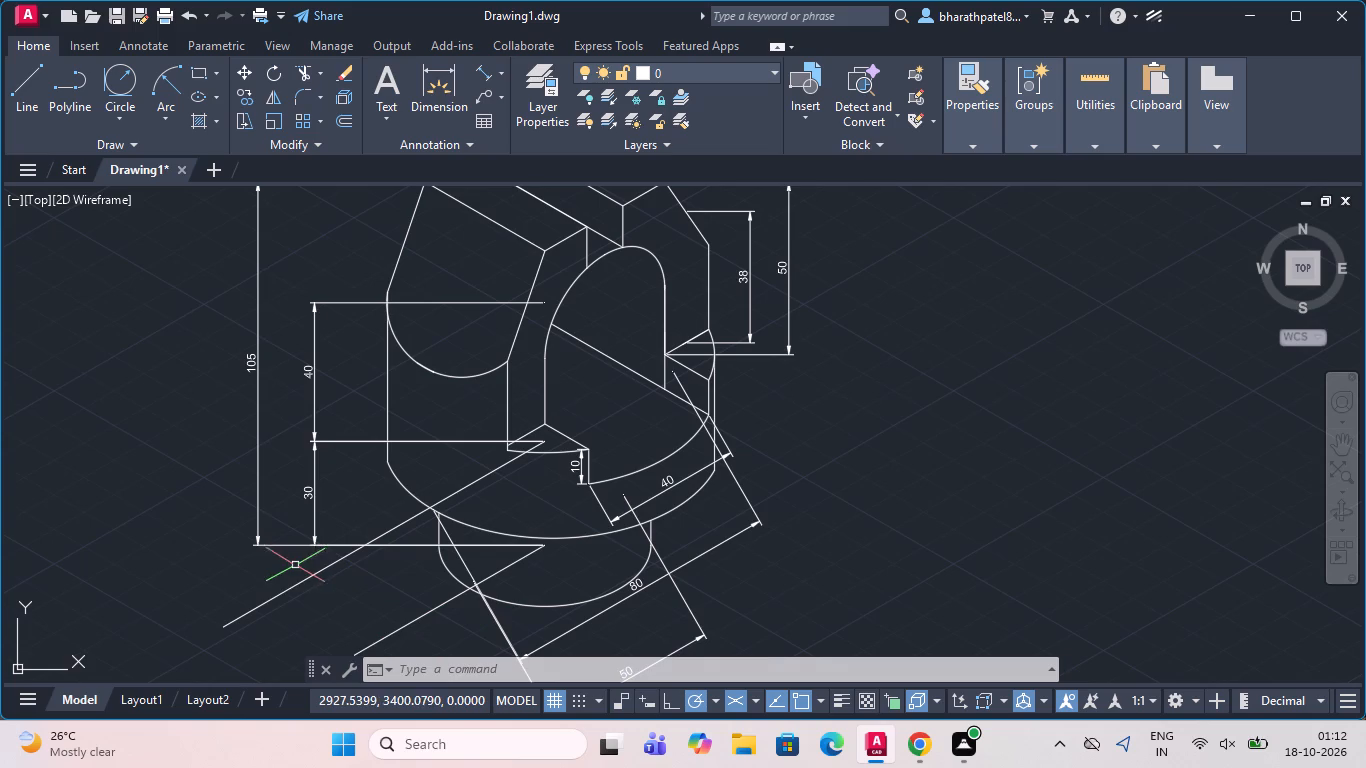
drag(292, 588, 341, 599)
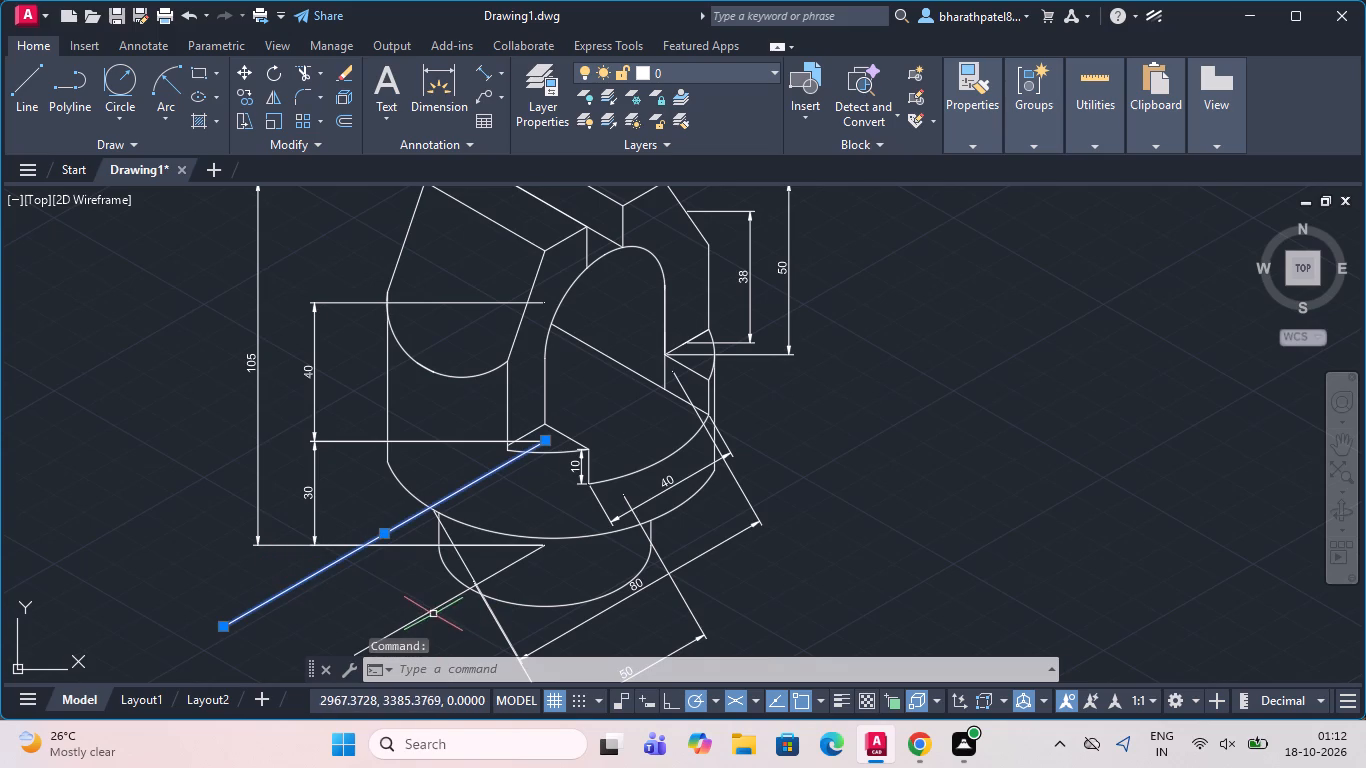
click(433, 608)
key(Delete)
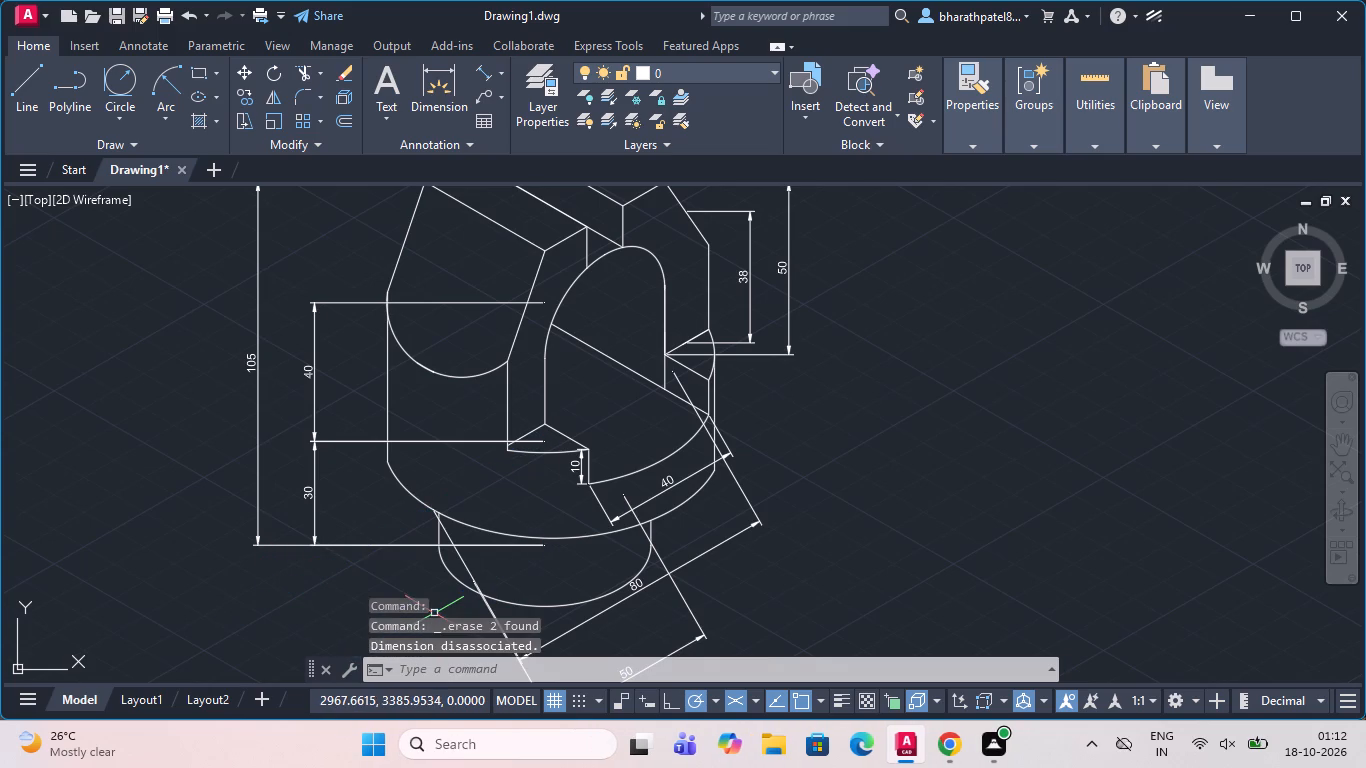
Examine the dimensioned isometric view, especially the slot and the stepped floor, for missing geometry.
scroll(429, 444, down, 2)
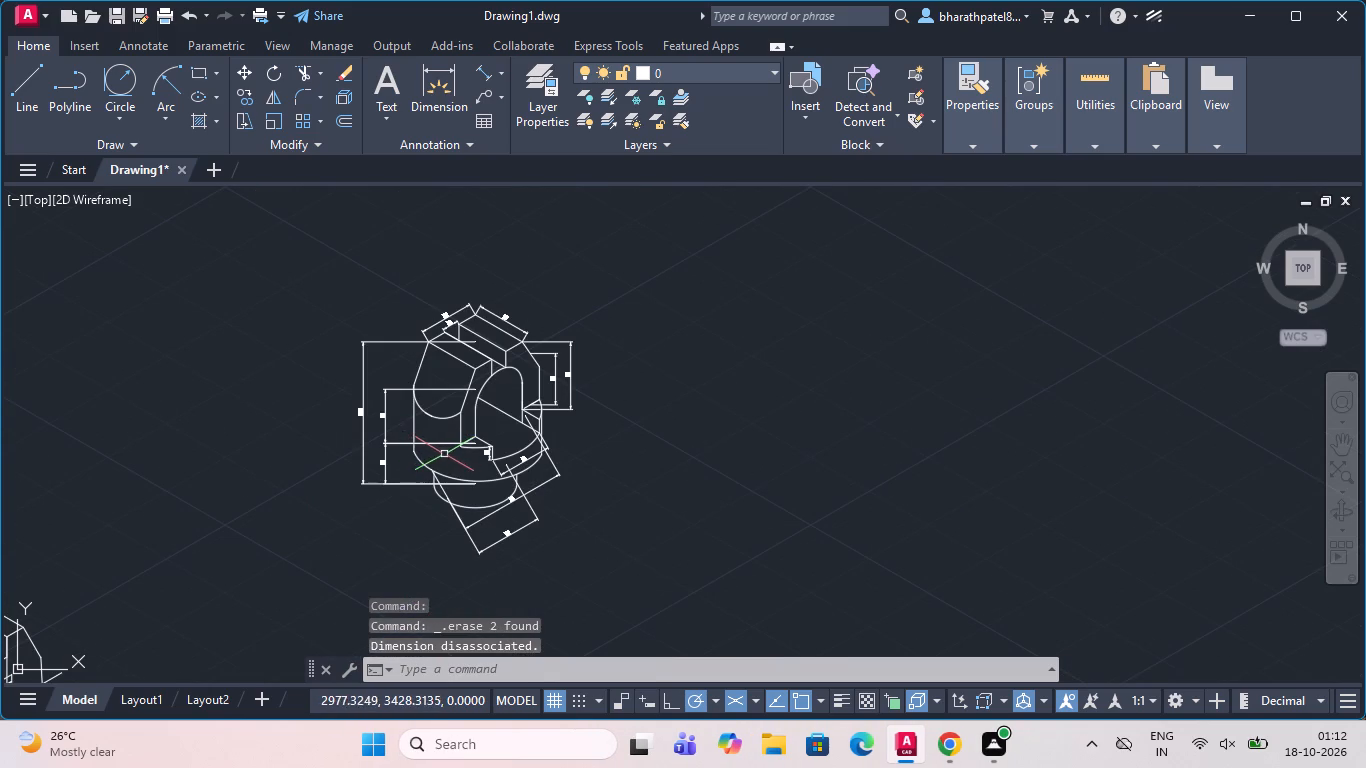
scroll(447, 460, down, 1)
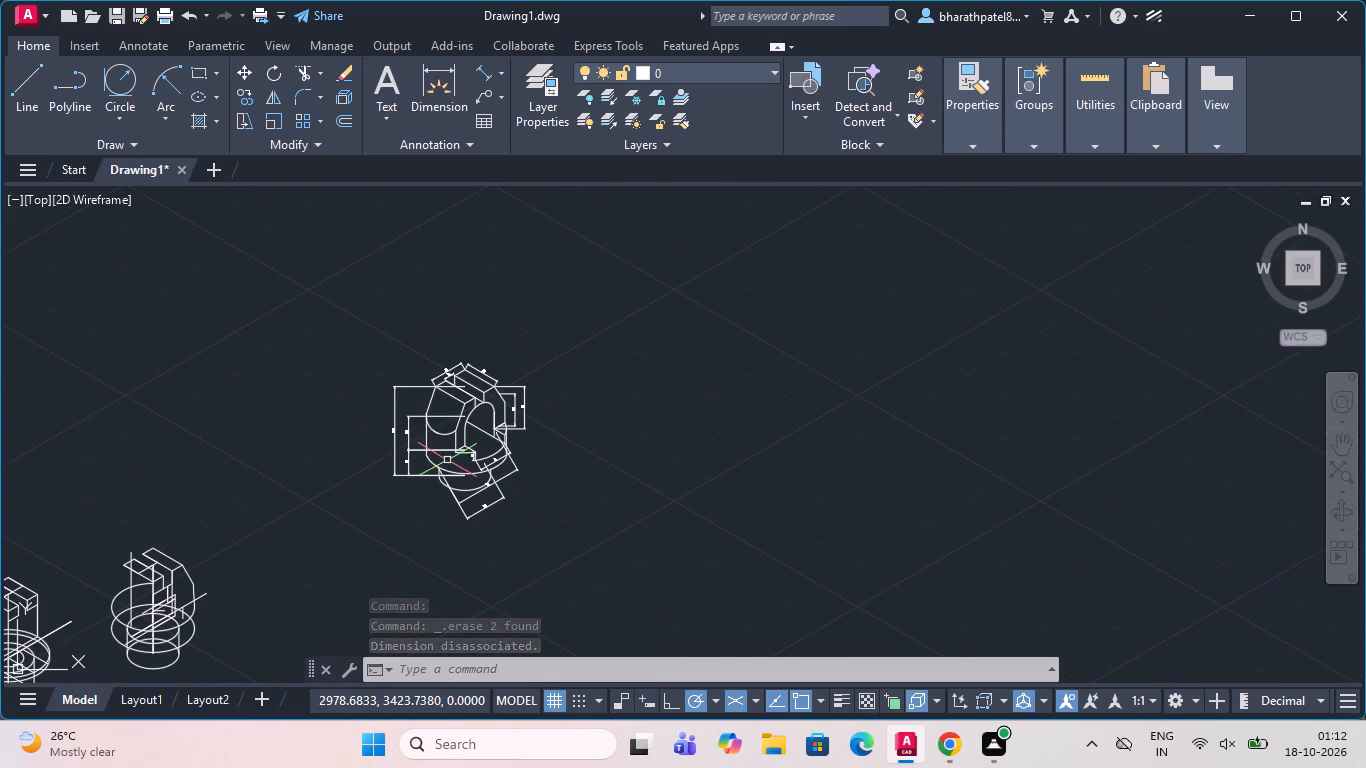
scroll(449, 393, up, 2)
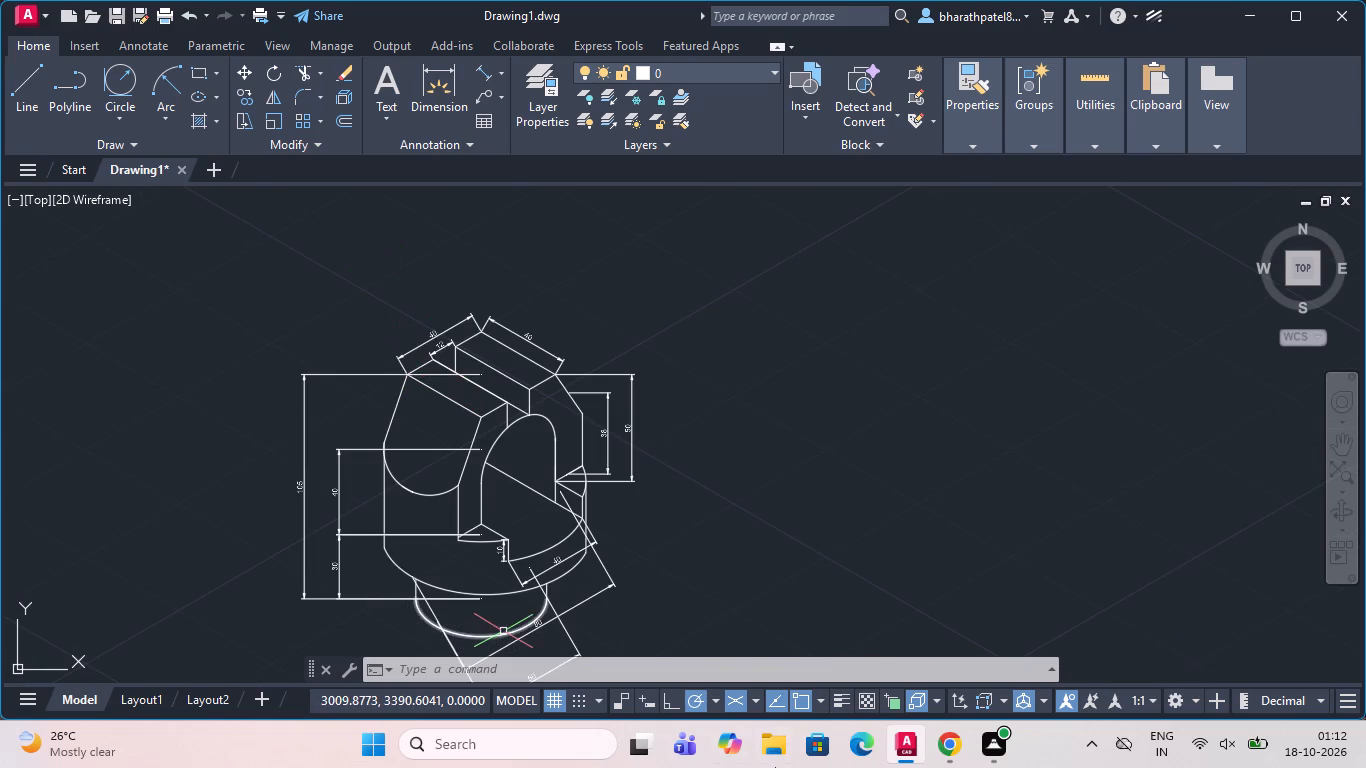
scroll(935, 459, down, 1)
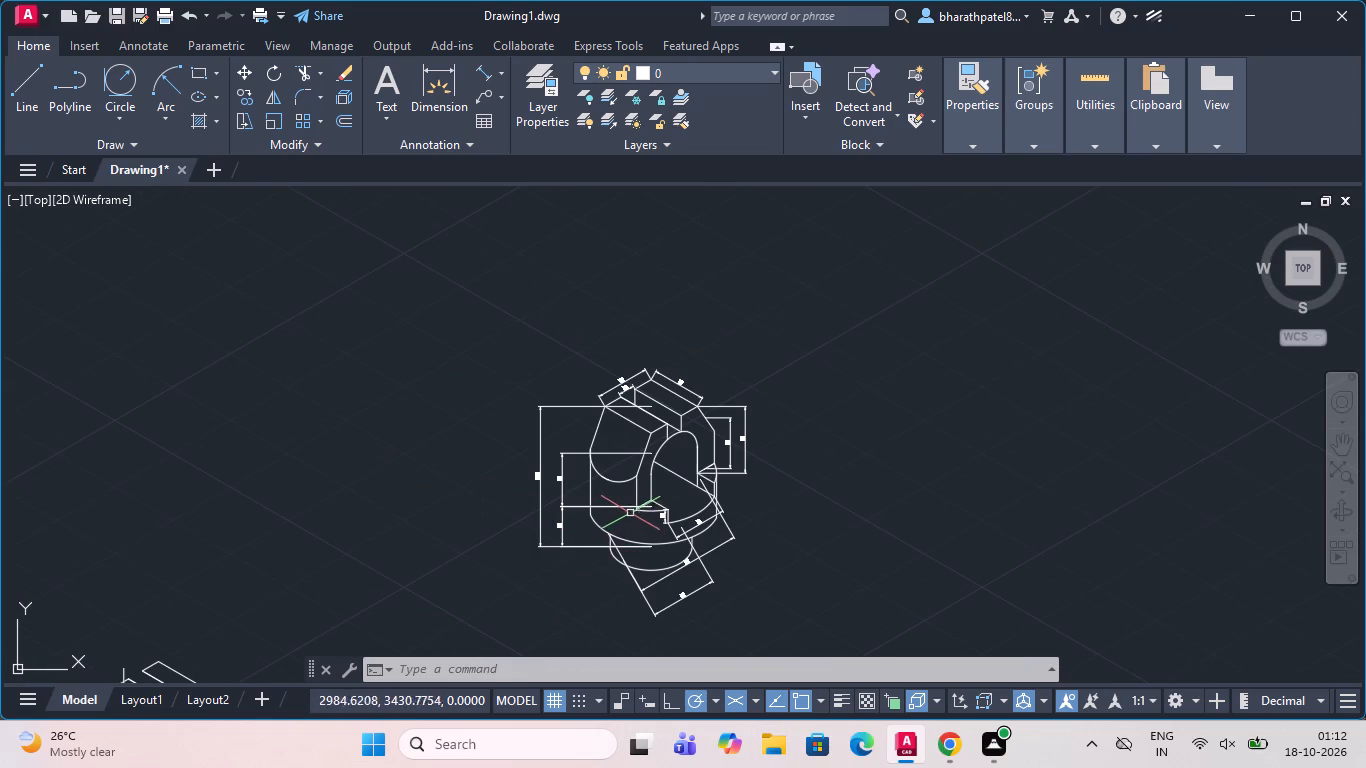
scroll(666, 488, up, 2)
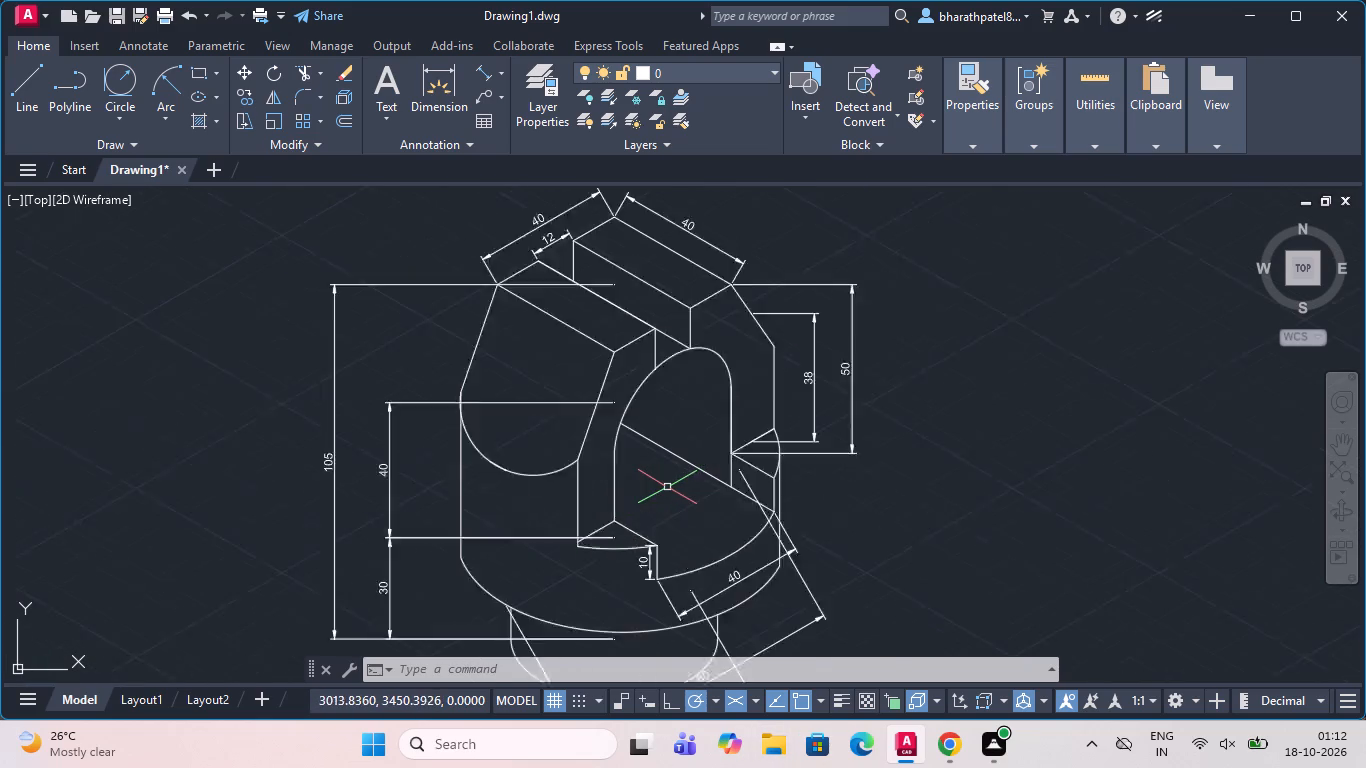
scroll(667, 487, up, 1)
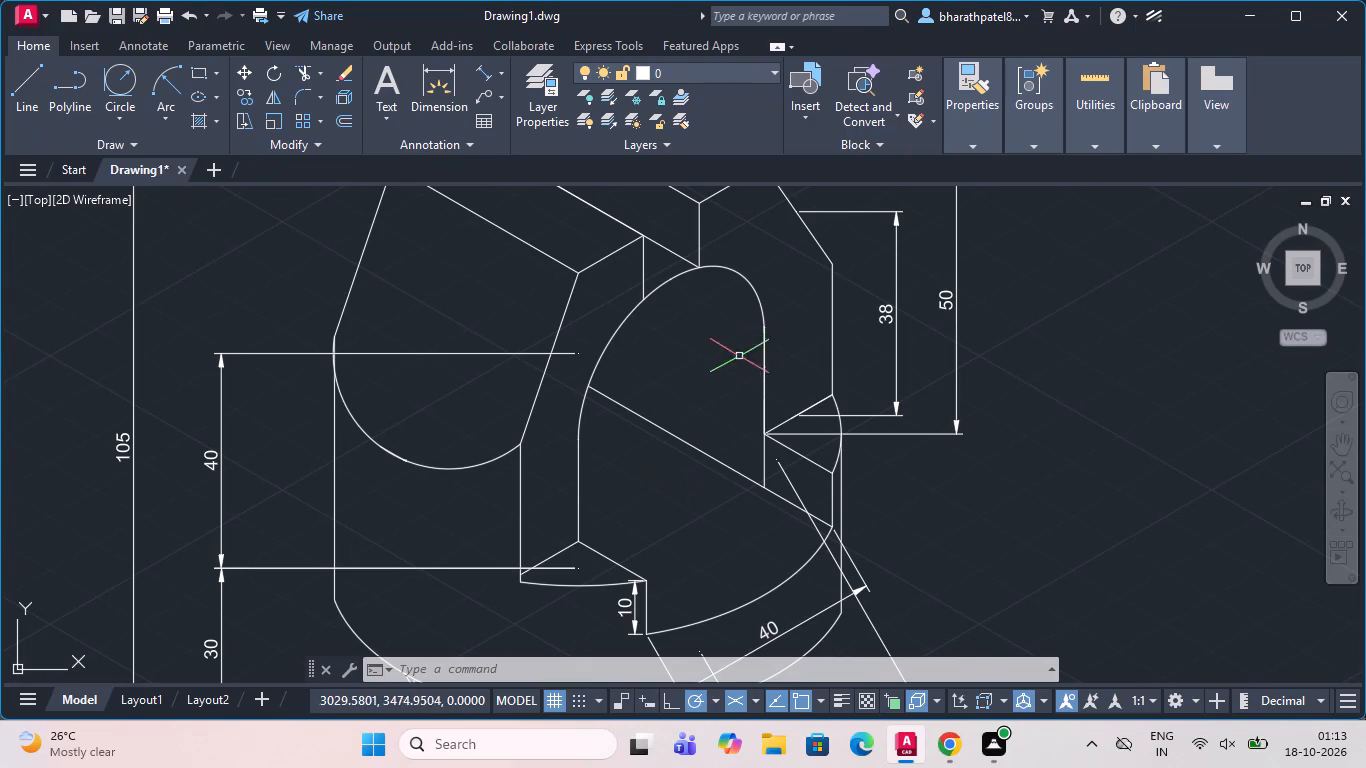
scroll(689, 472, down, 1)
scroll(669, 611, up, 2)
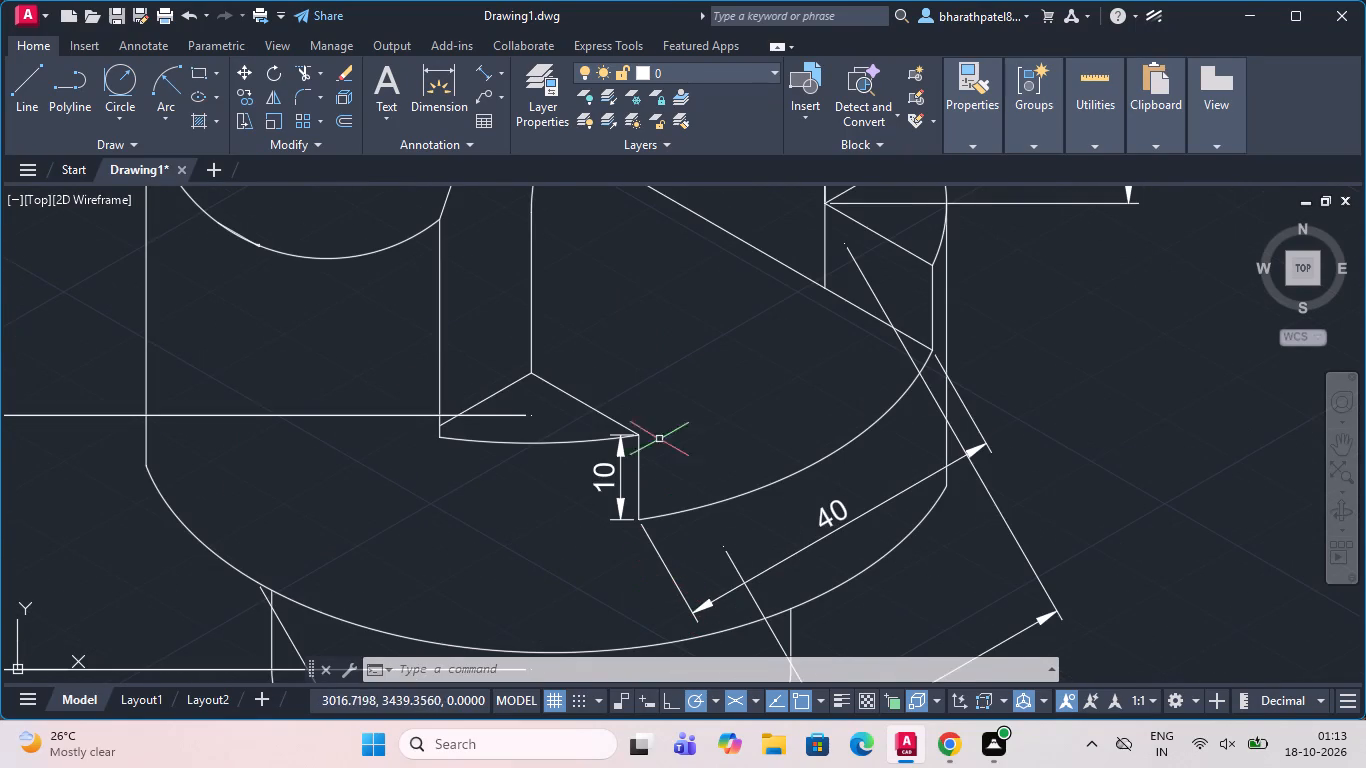
scroll(687, 339, down, 1)
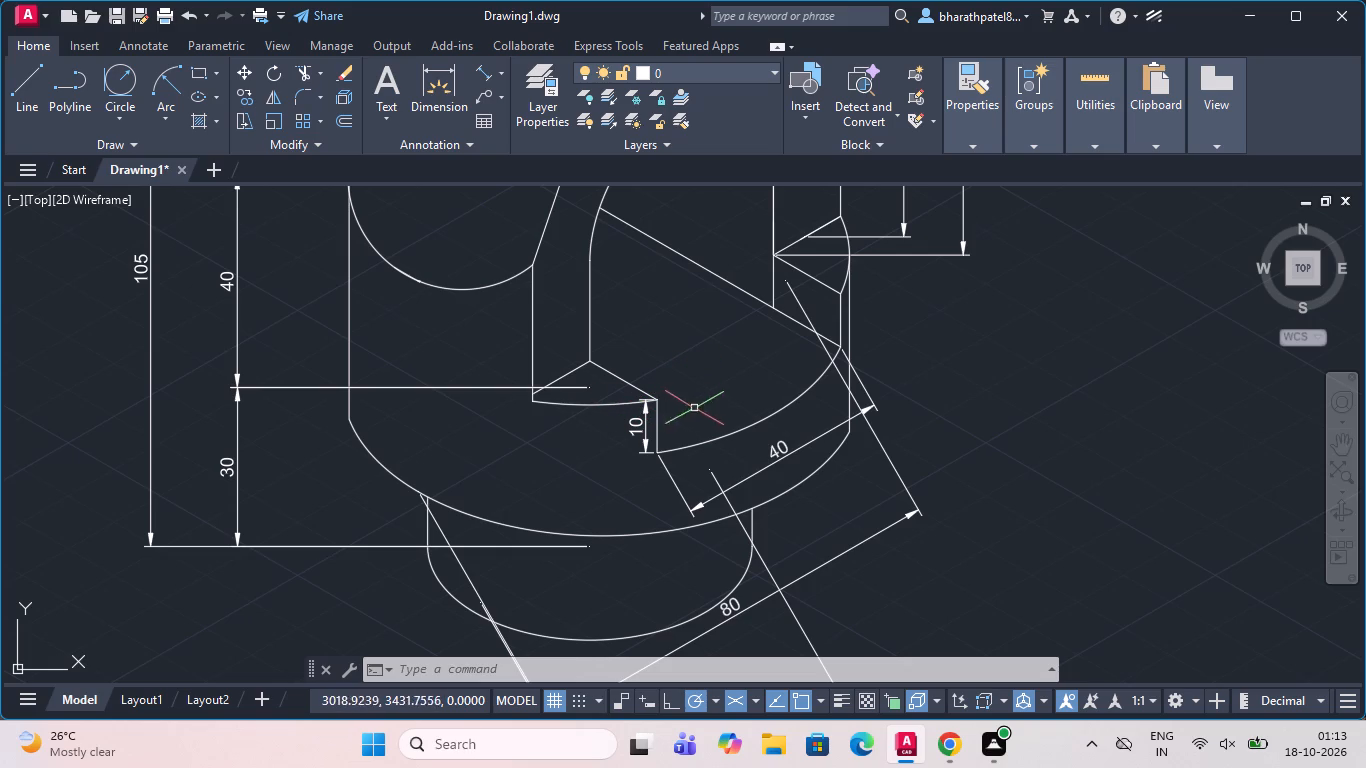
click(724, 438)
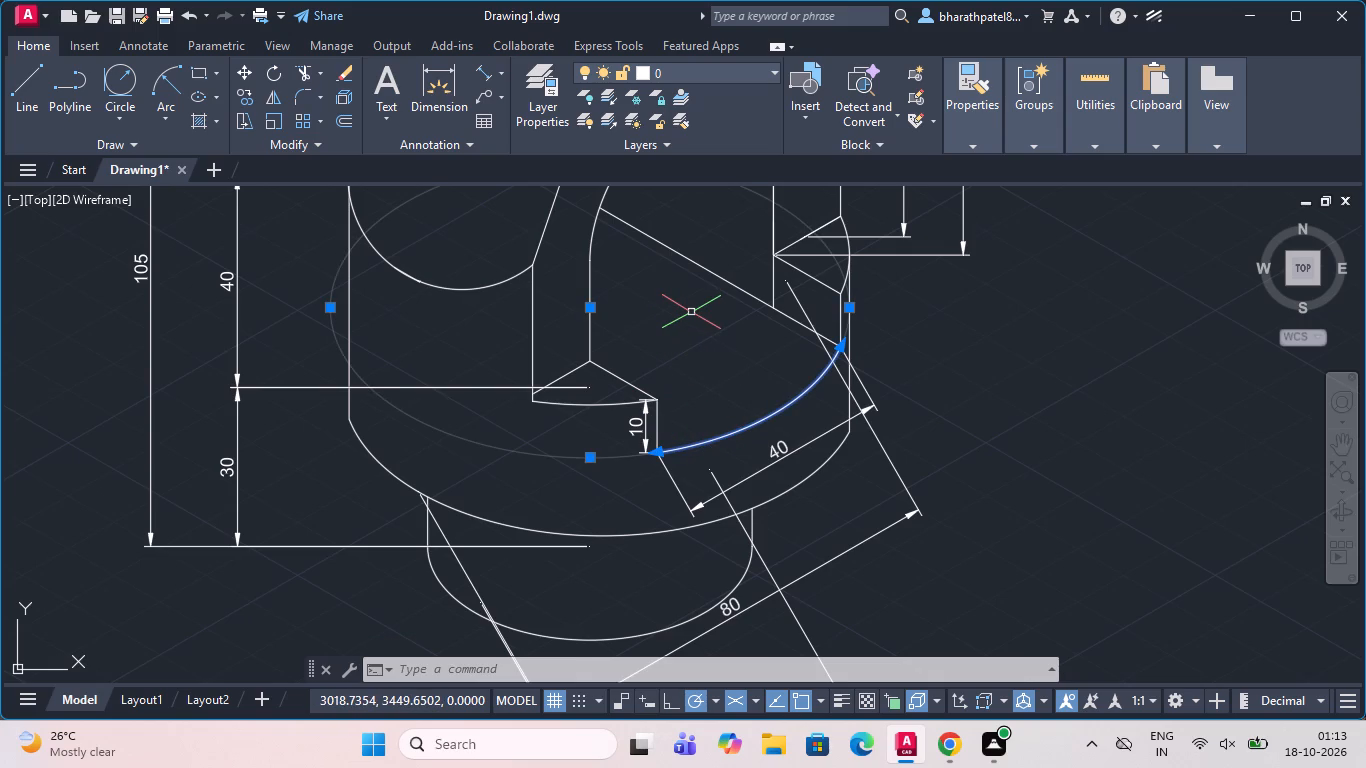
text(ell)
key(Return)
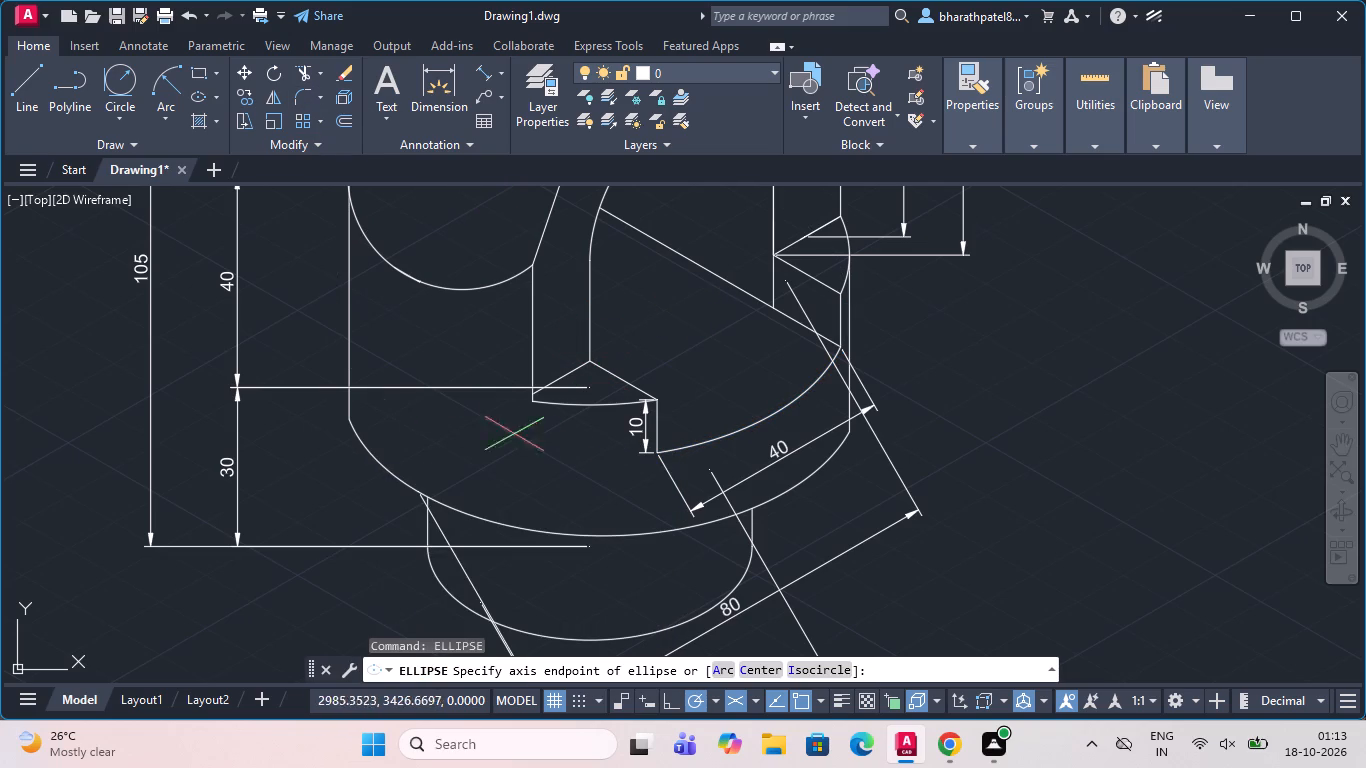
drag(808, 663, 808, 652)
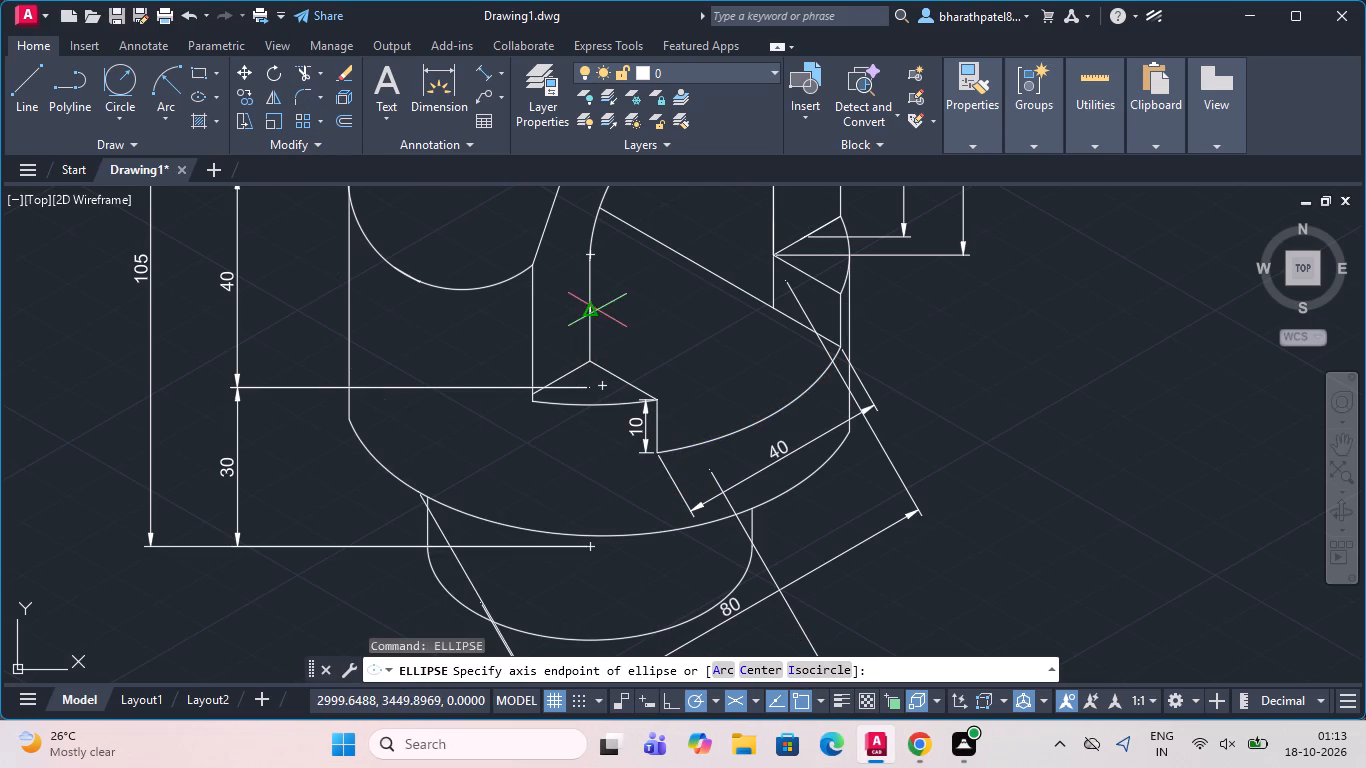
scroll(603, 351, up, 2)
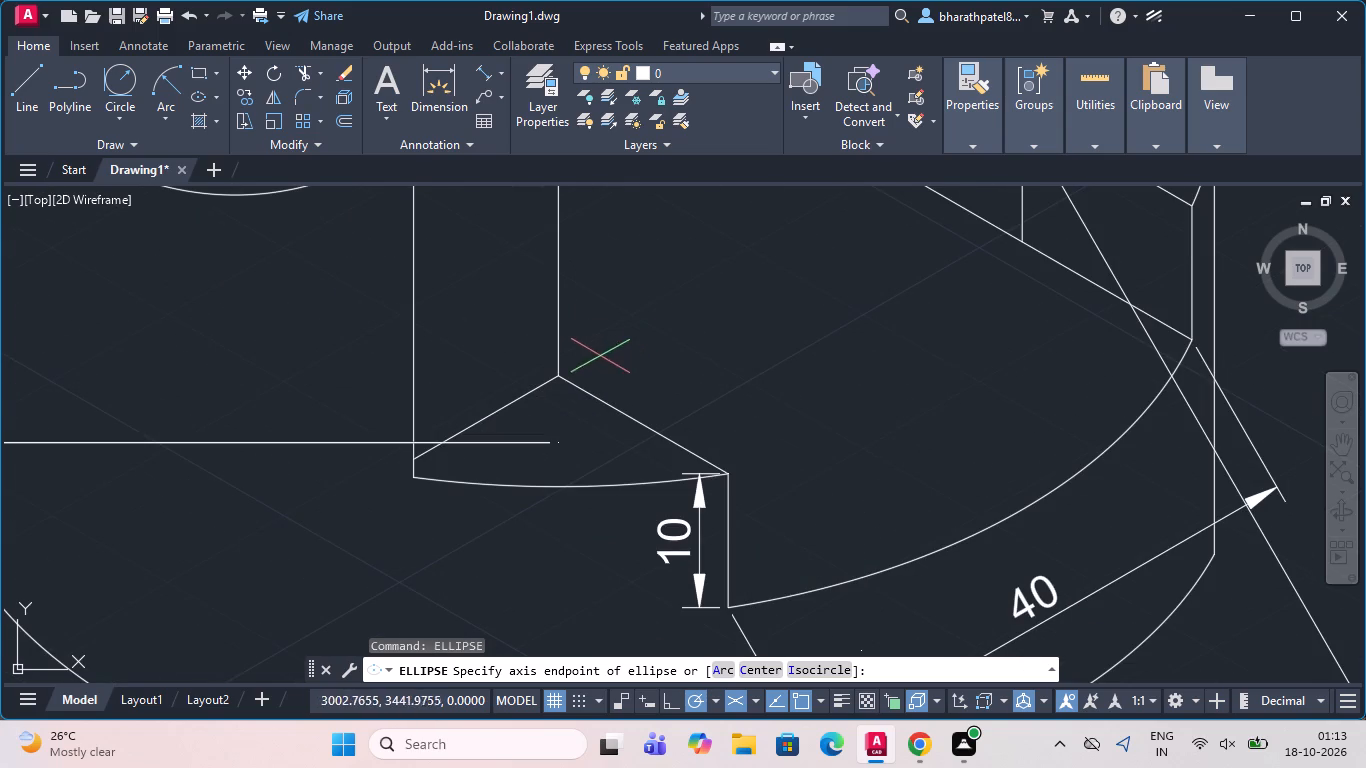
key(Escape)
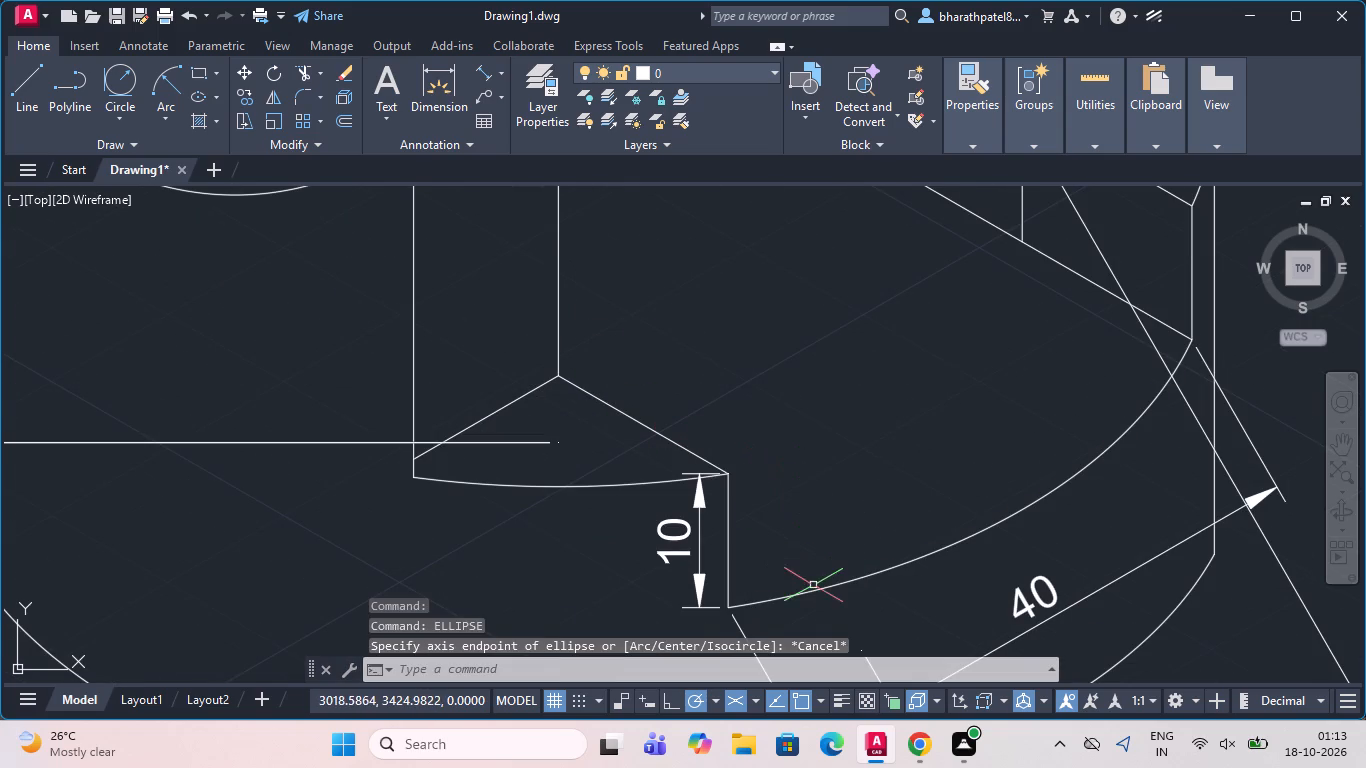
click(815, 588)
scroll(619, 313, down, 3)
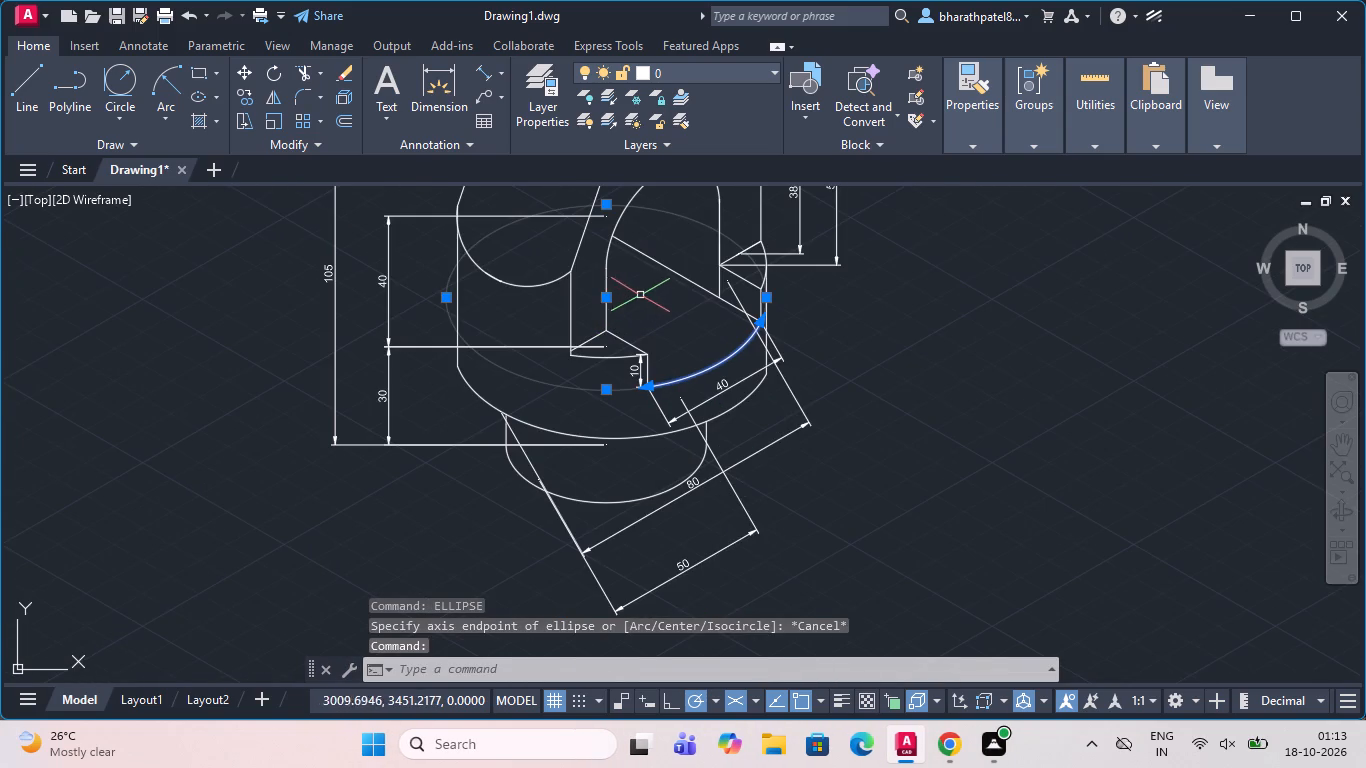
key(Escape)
Draw an isocircle of diameter 30 centred on the centre of the stepped floor's front elliptical arc.
key(space)
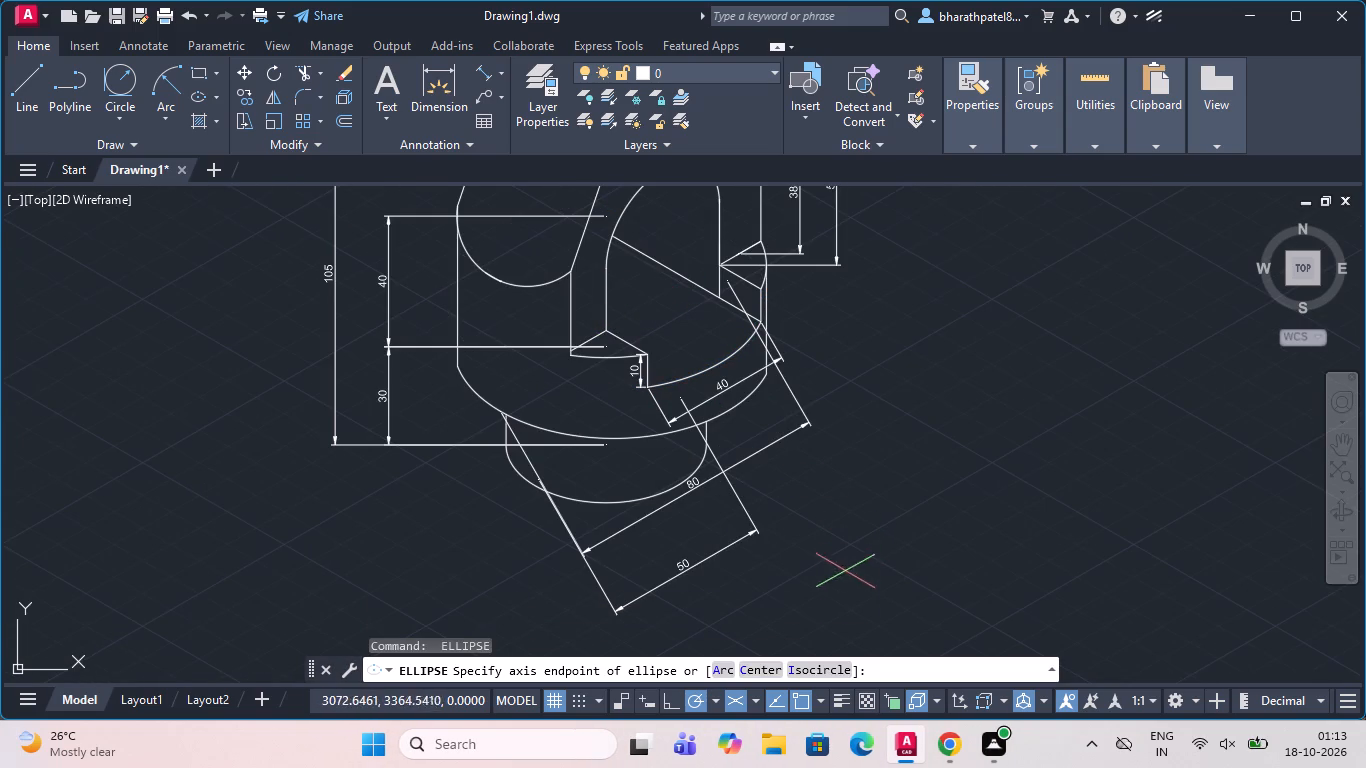
click(824, 669)
scroll(621, 293, up, 2)
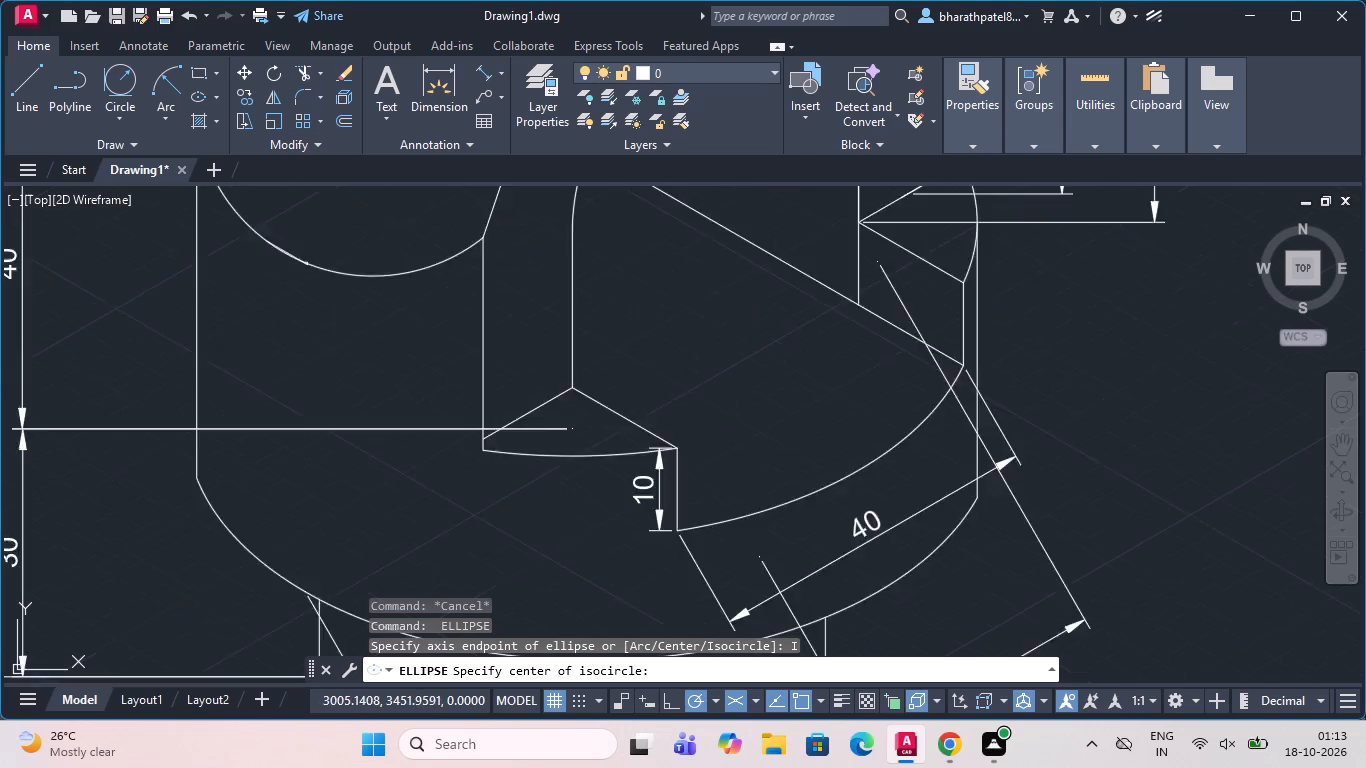
scroll(620, 294, up, 2)
scroll(611, 301, down, 3)
drag(585, 310, 596, 314)
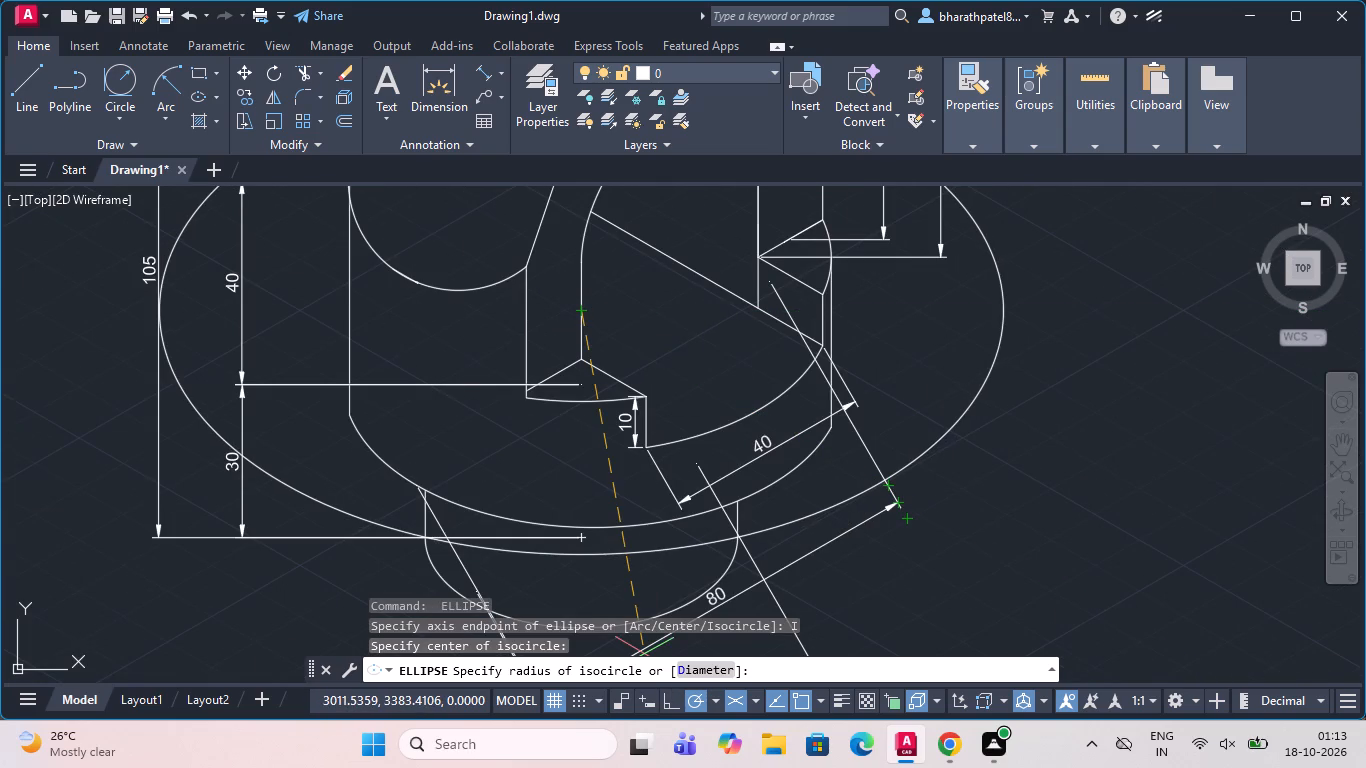
click(688, 673)
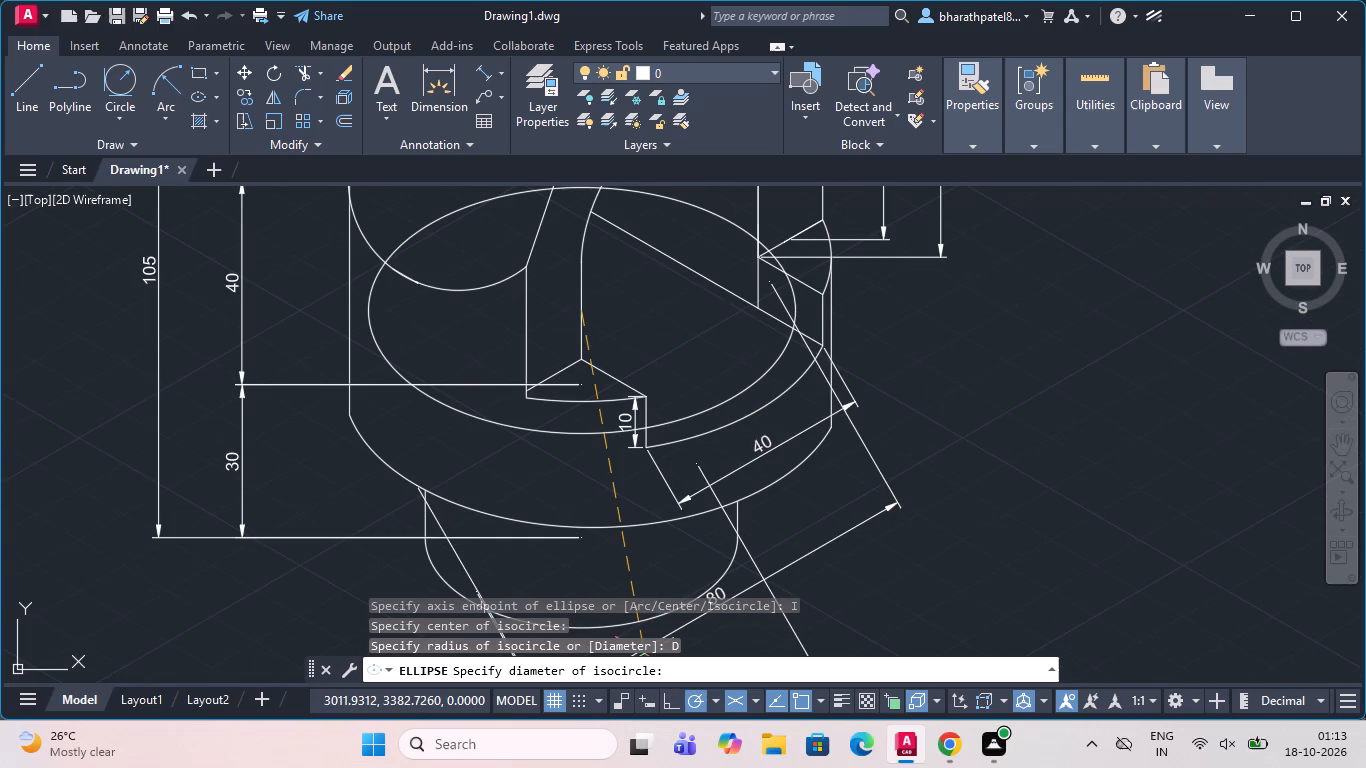
text(30)
key(Return)
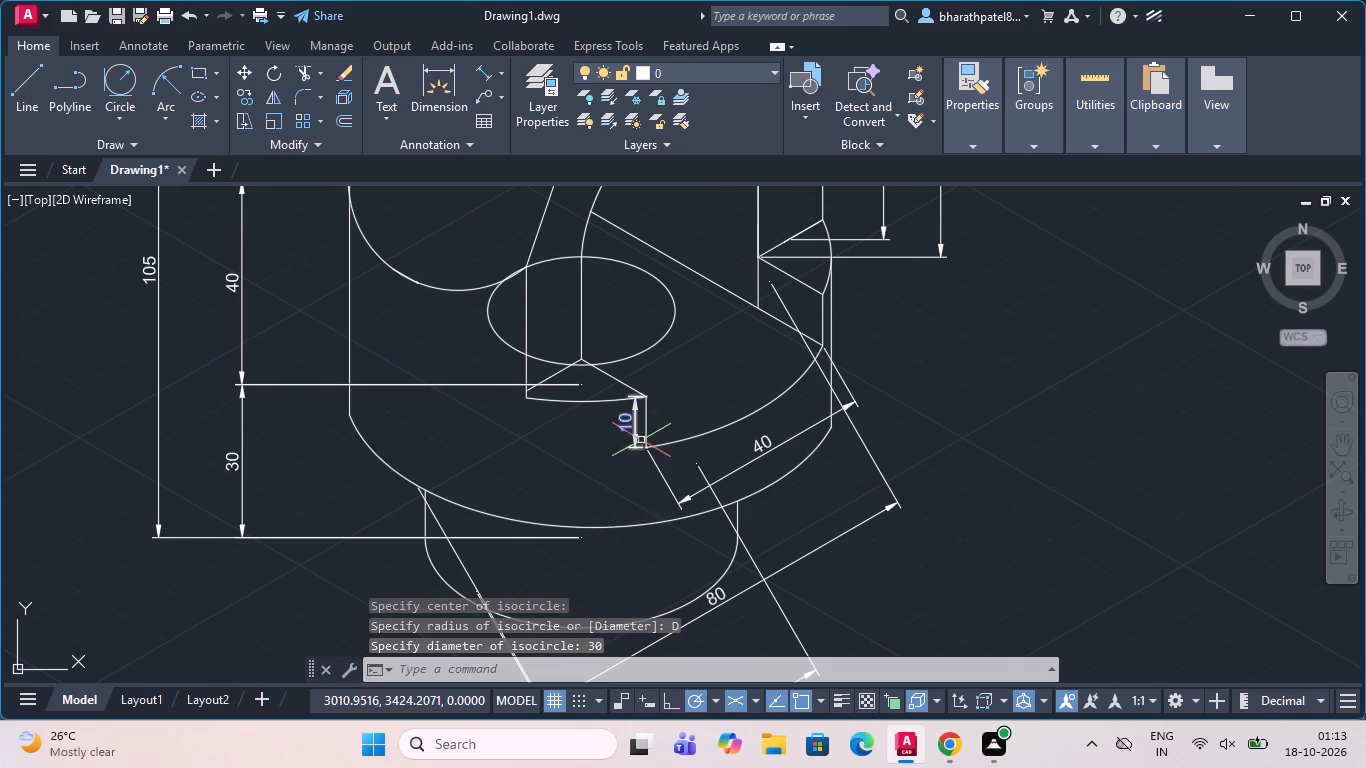
Trim the 30-diameter isocircle where it extends past the front wall's outer vertical edge, including the small leftover pieces near the elliptical arc.
scroll(641, 417, down, 2)
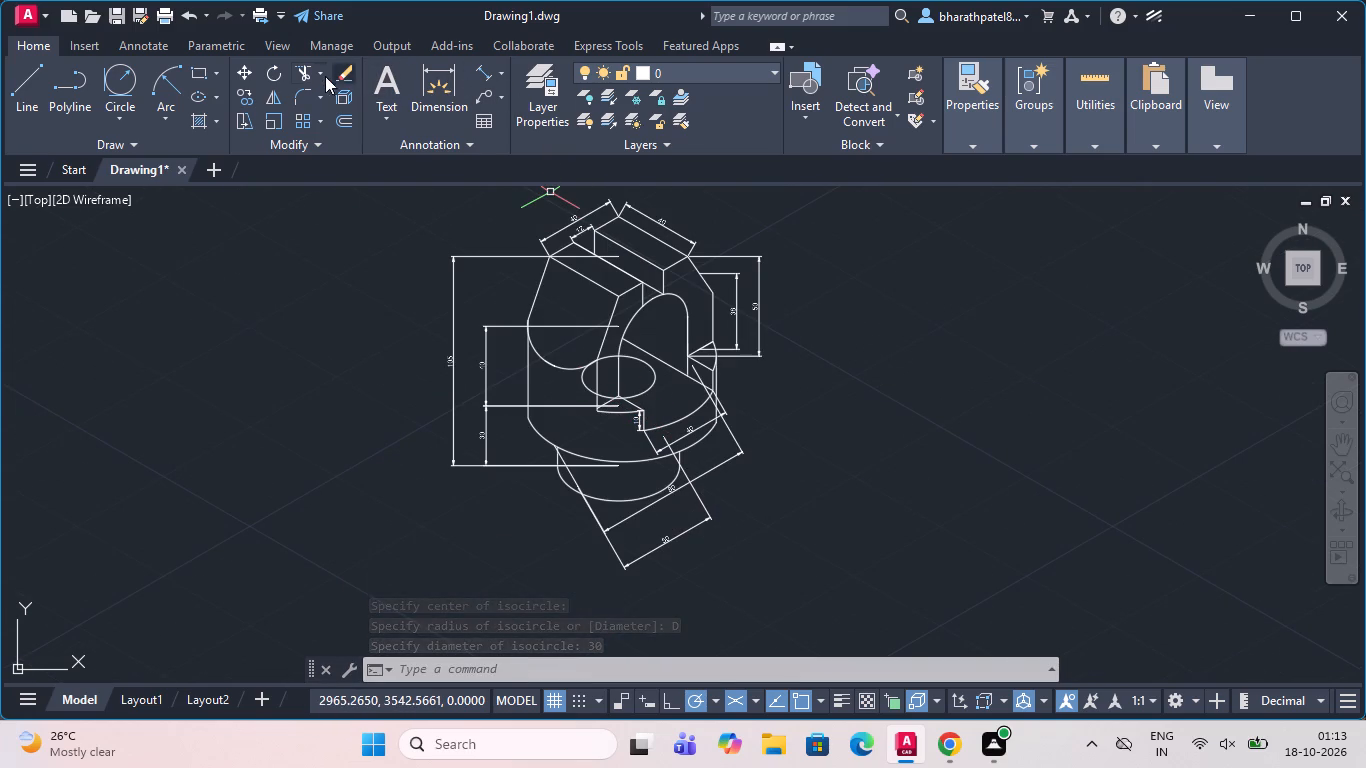
click(303, 70)
scroll(588, 408, up, 3)
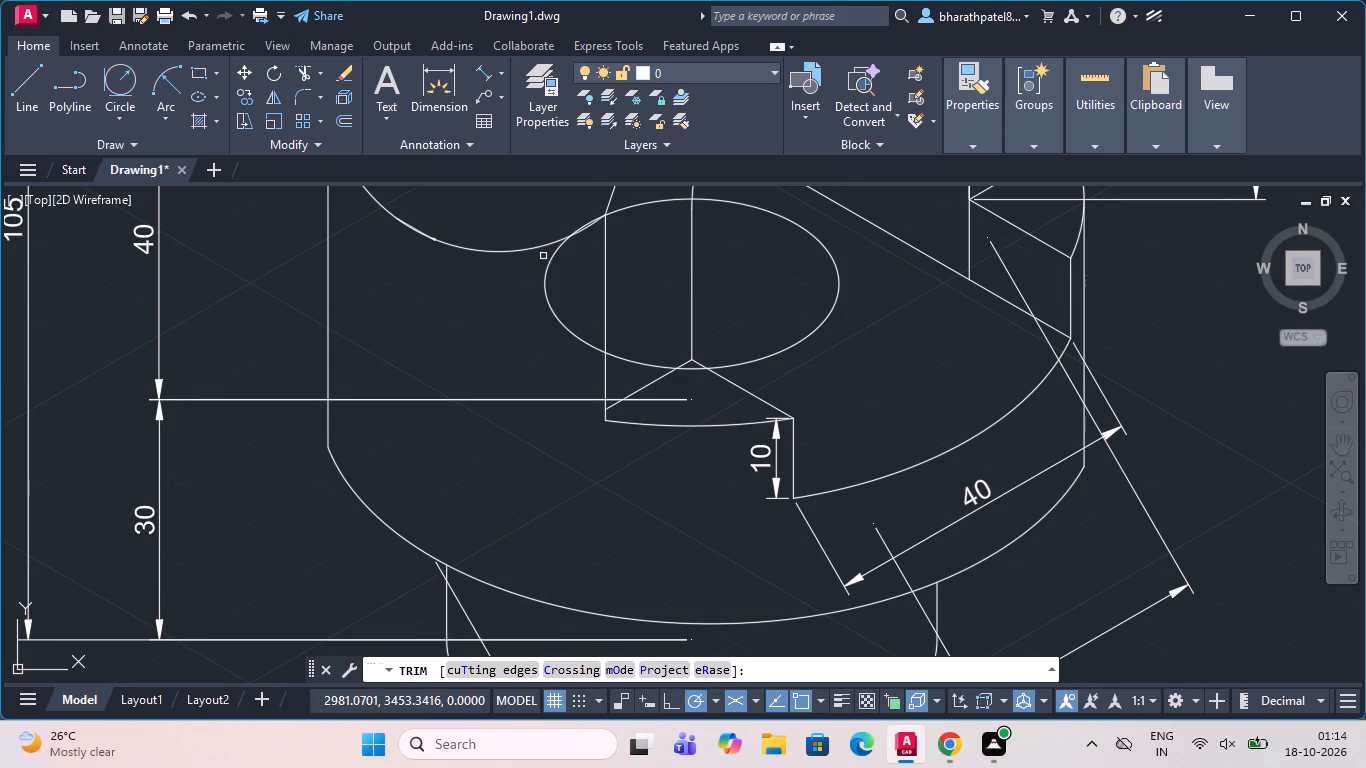
click(551, 261)
scroll(571, 218, up, 4)
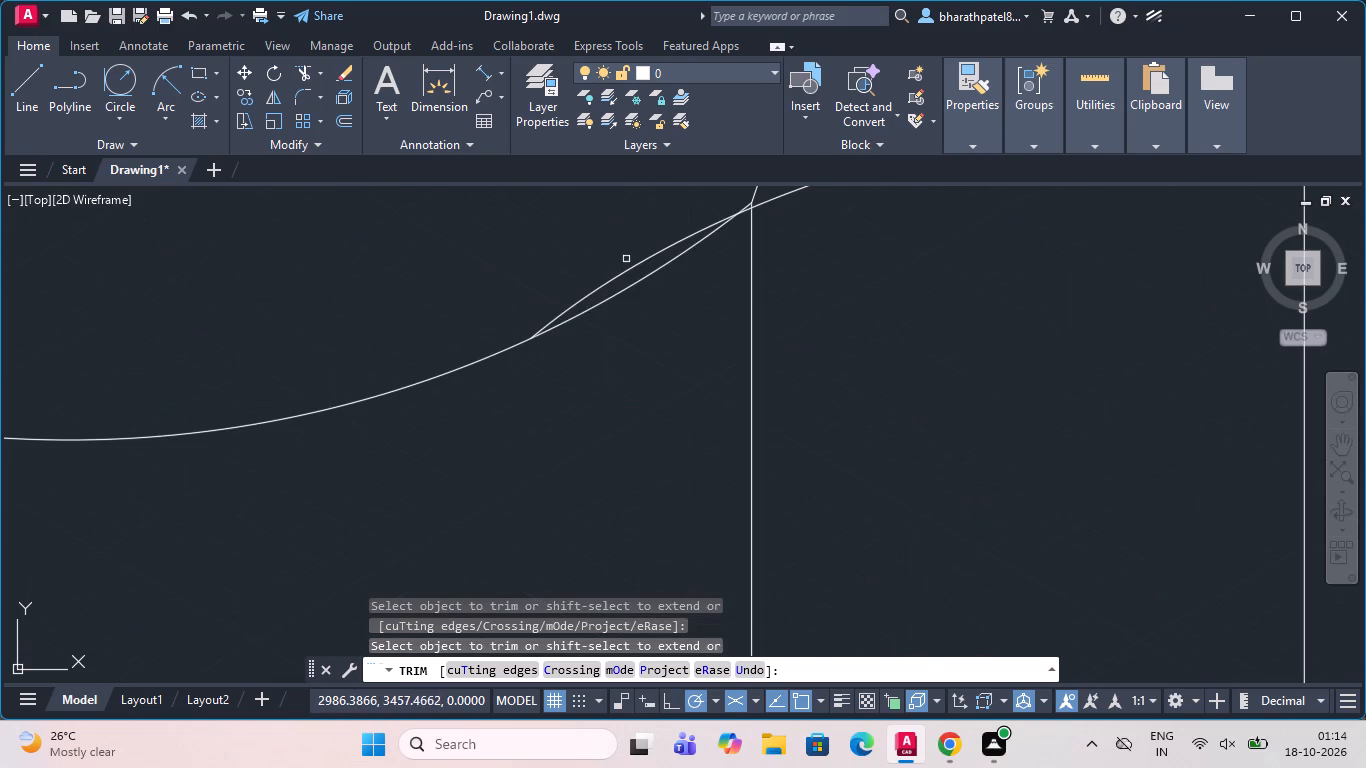
click(627, 268)
scroll(628, 274, down, 2)
scroll(690, 233, up, 4)
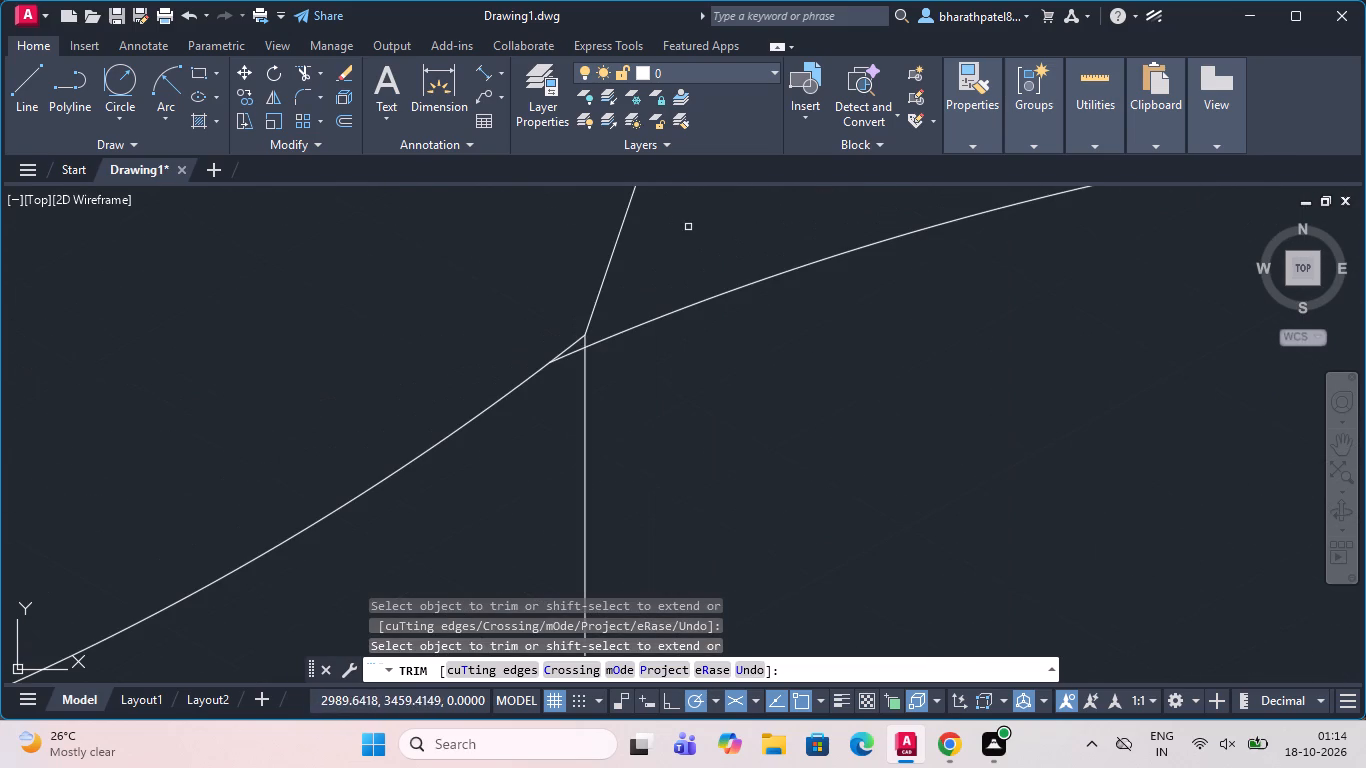
click(577, 352)
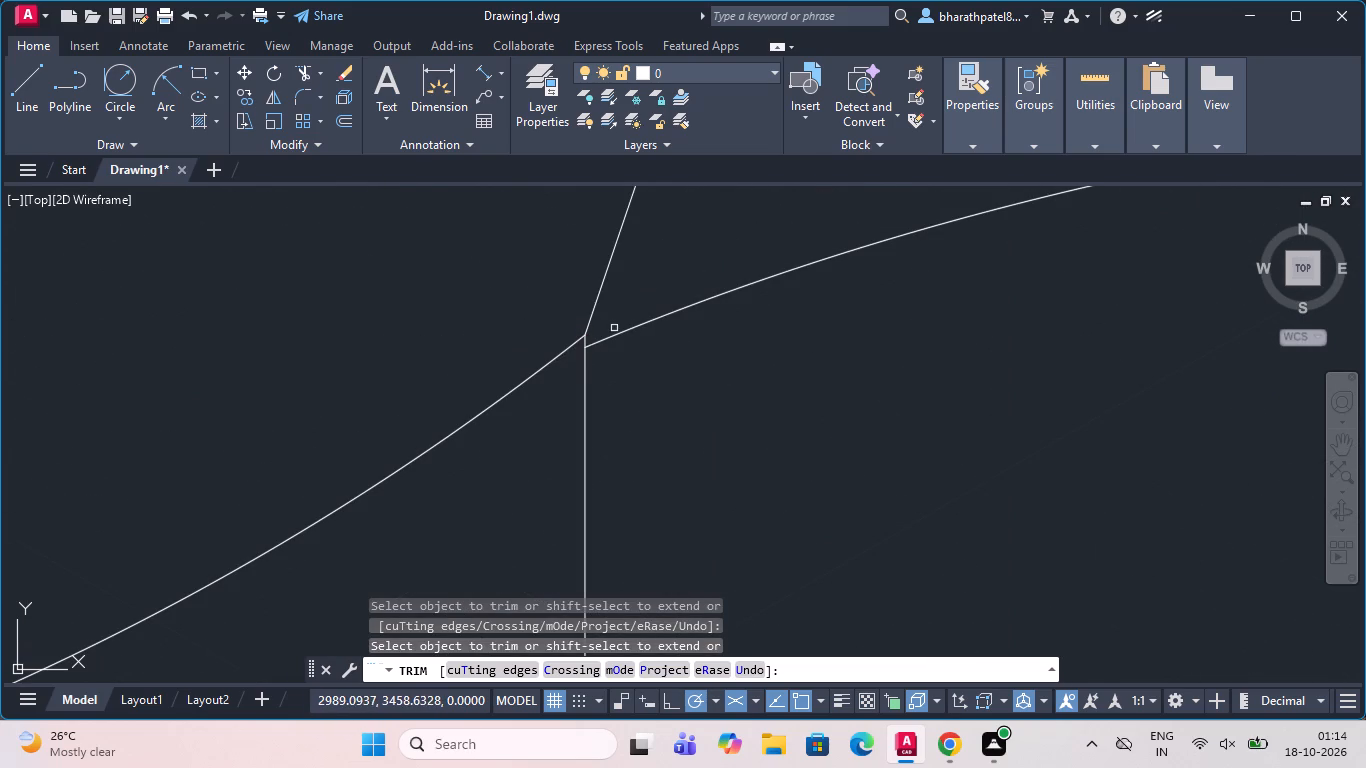
scroll(620, 327, down, 3)
scroll(759, 309, down, 3)
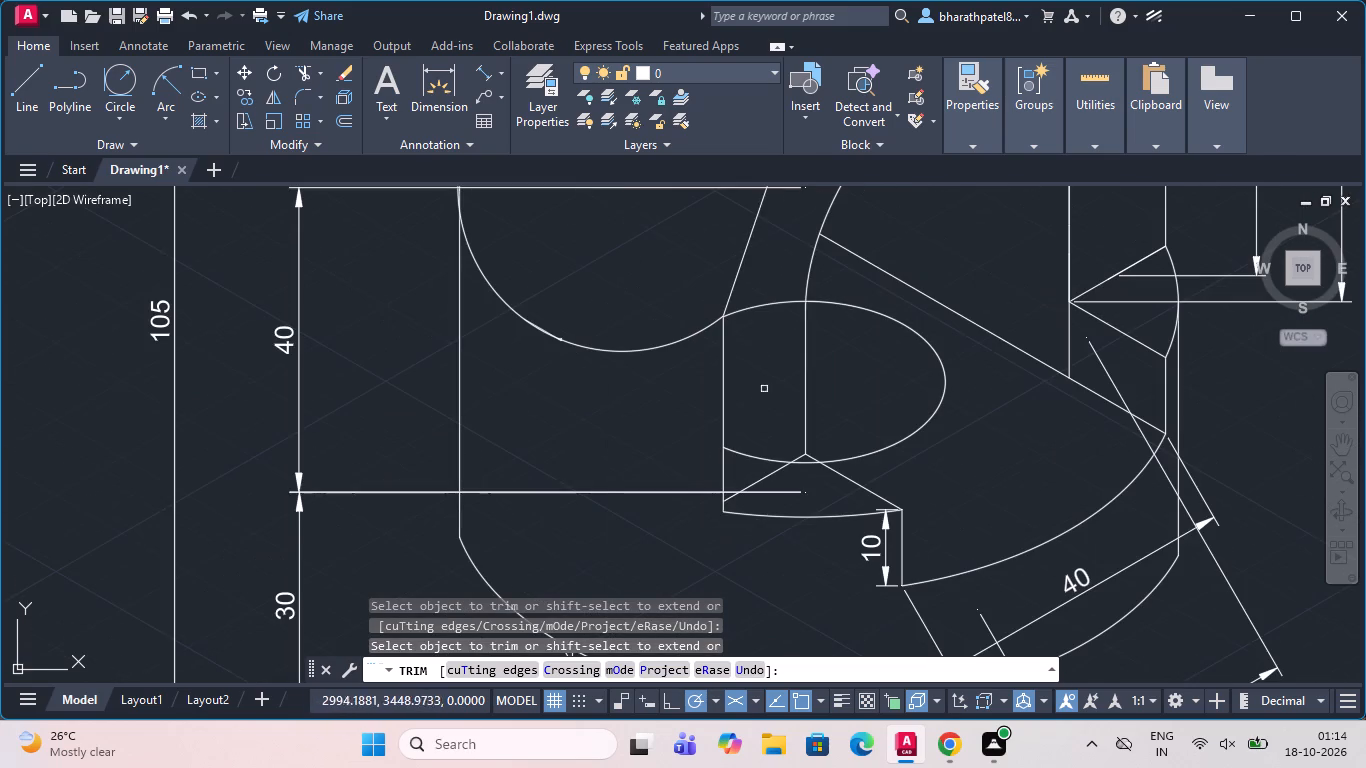
Trim the isocircle's remaining pieces between the front wall's two vertical edges and the sliver below the notch corner.
scroll(765, 410, down, 2)
scroll(764, 442, up, 2)
scroll(764, 440, down, 2)
click(762, 371)
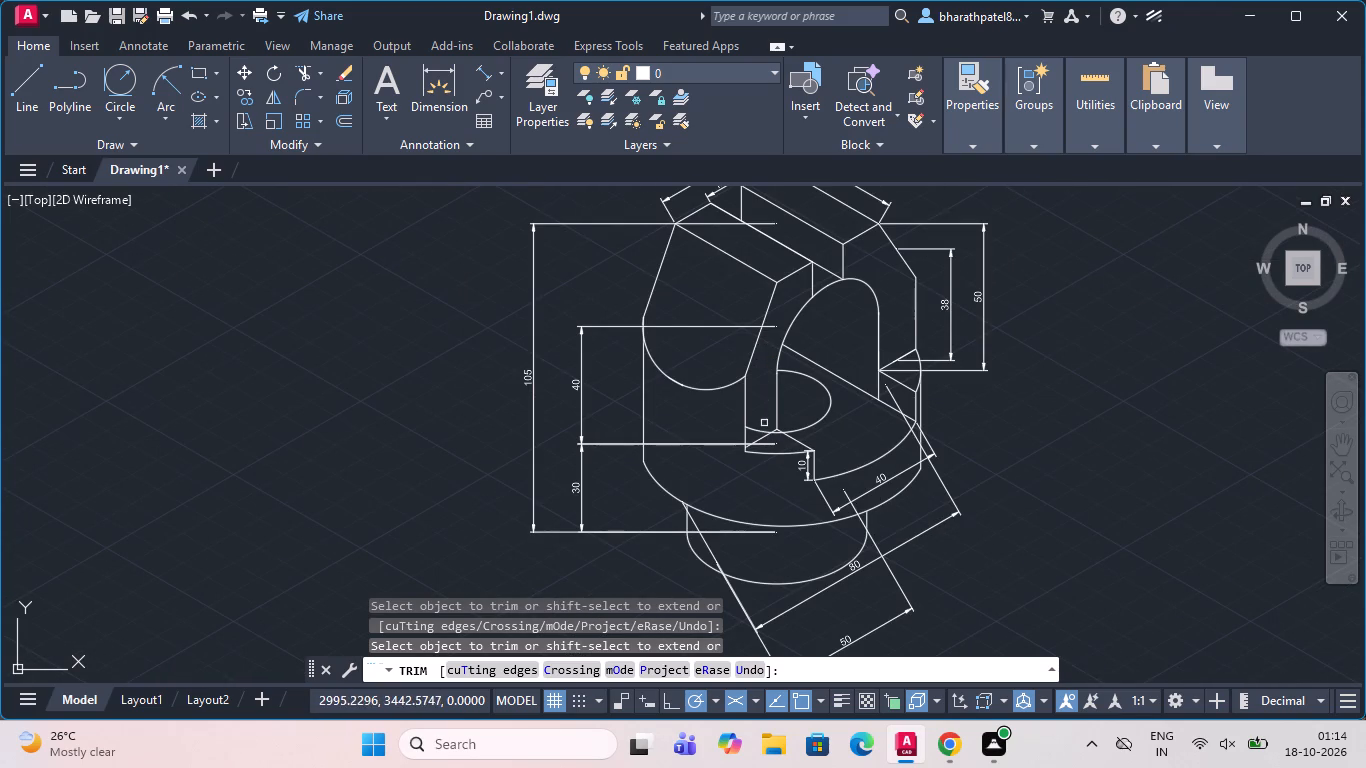
click(758, 432)
scroll(774, 447, up, 4)
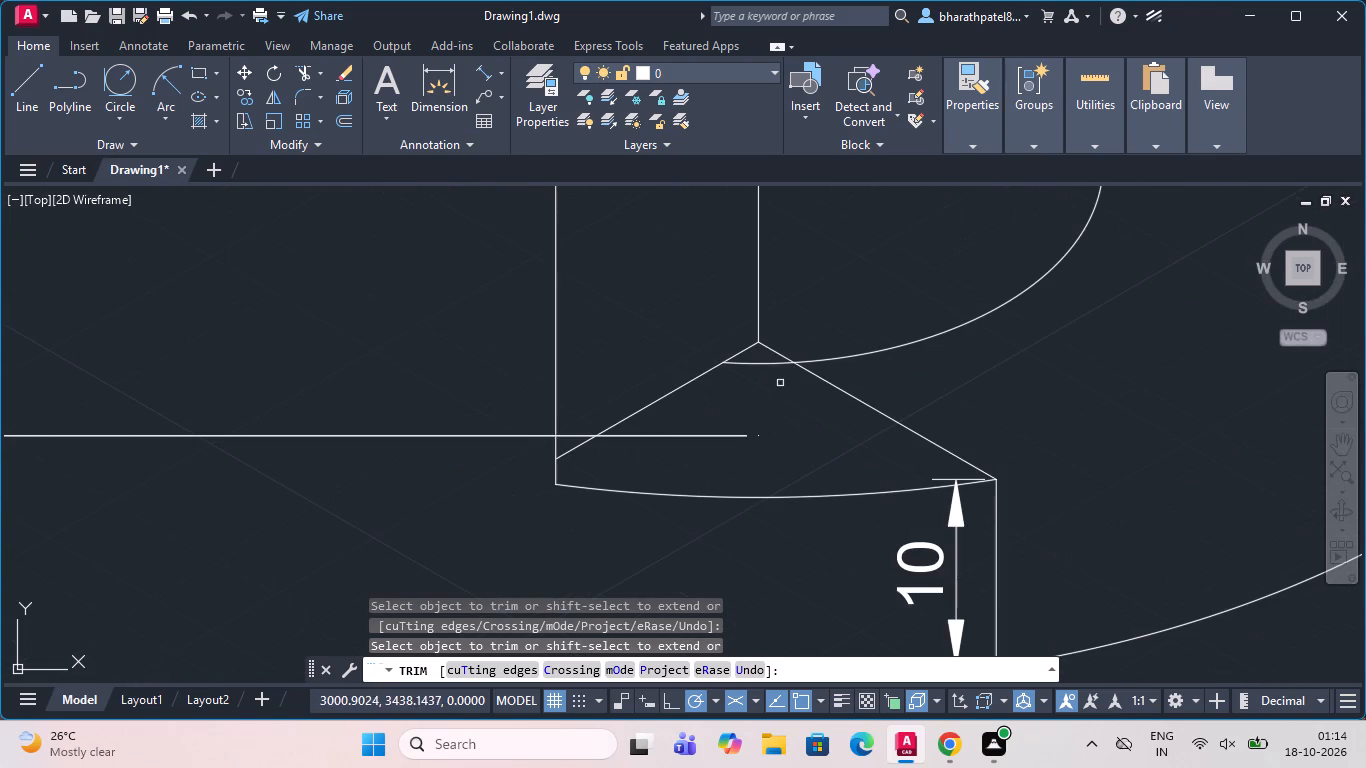
click(760, 364)
scroll(760, 378, down, 4)
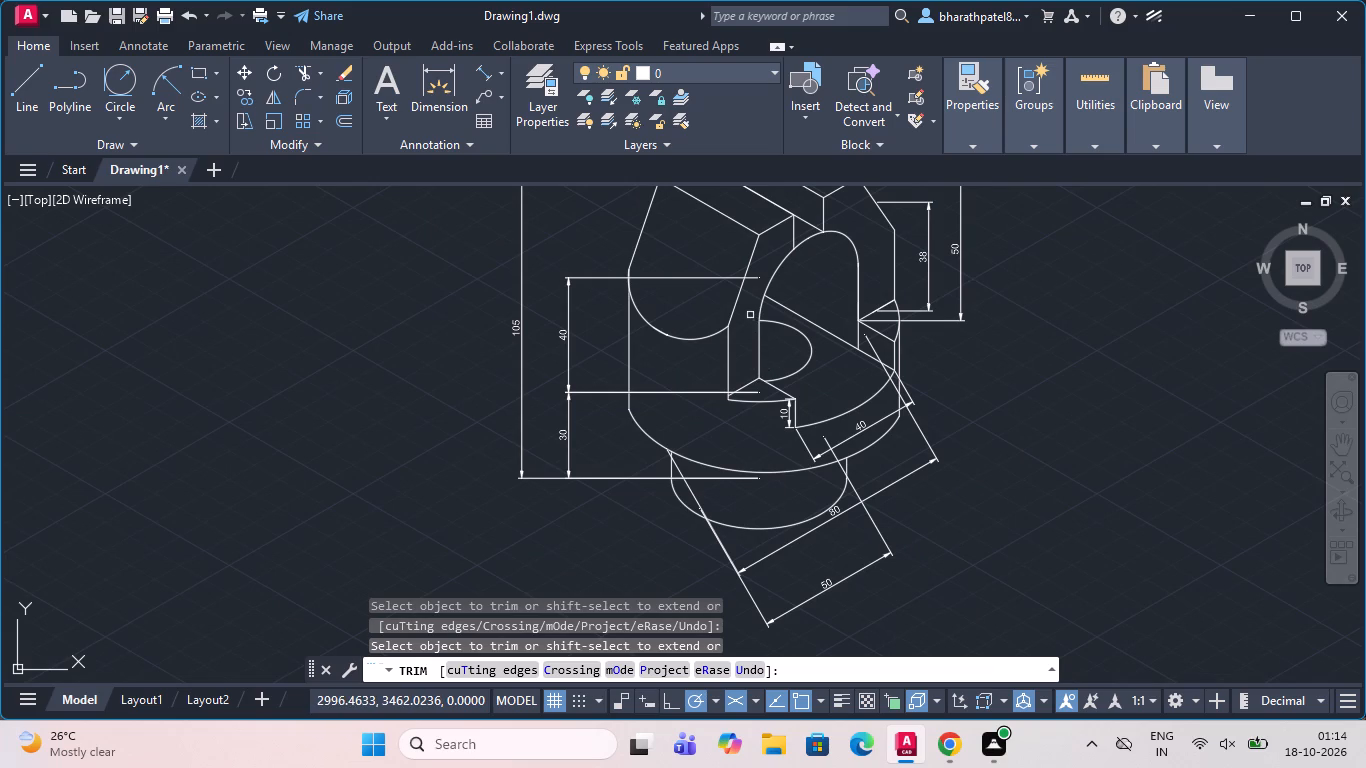
scroll(750, 315, down, 1)
scroll(769, 327, up, 2)
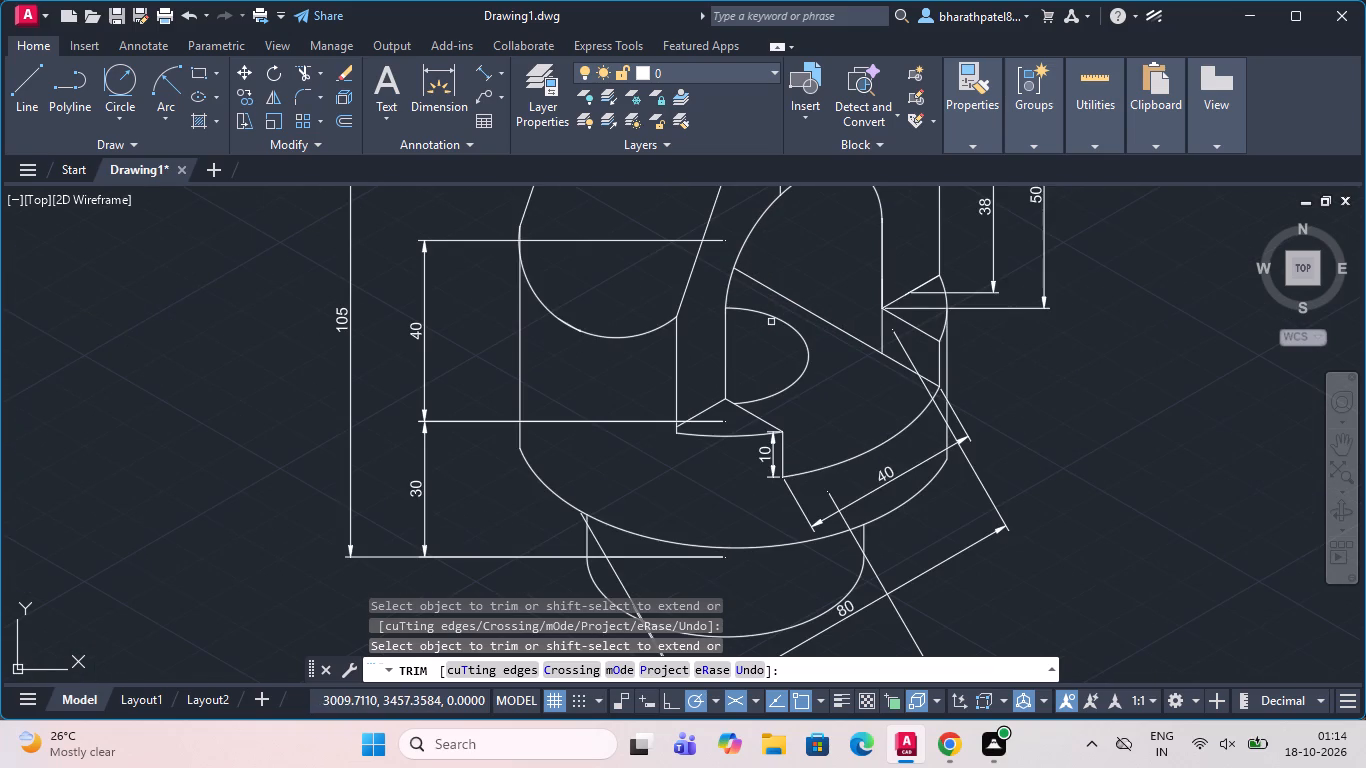
scroll(780, 316, down, 2)
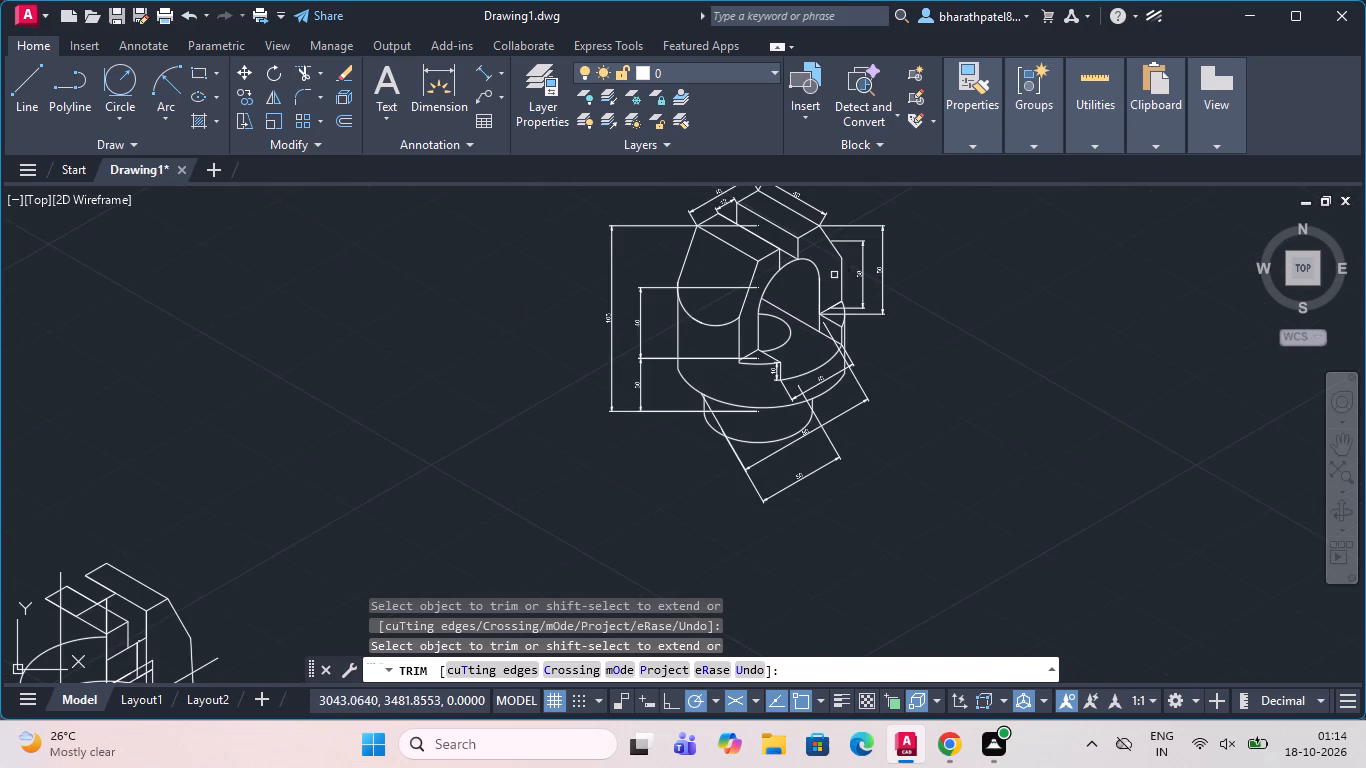
scroll(805, 286, up, 2)
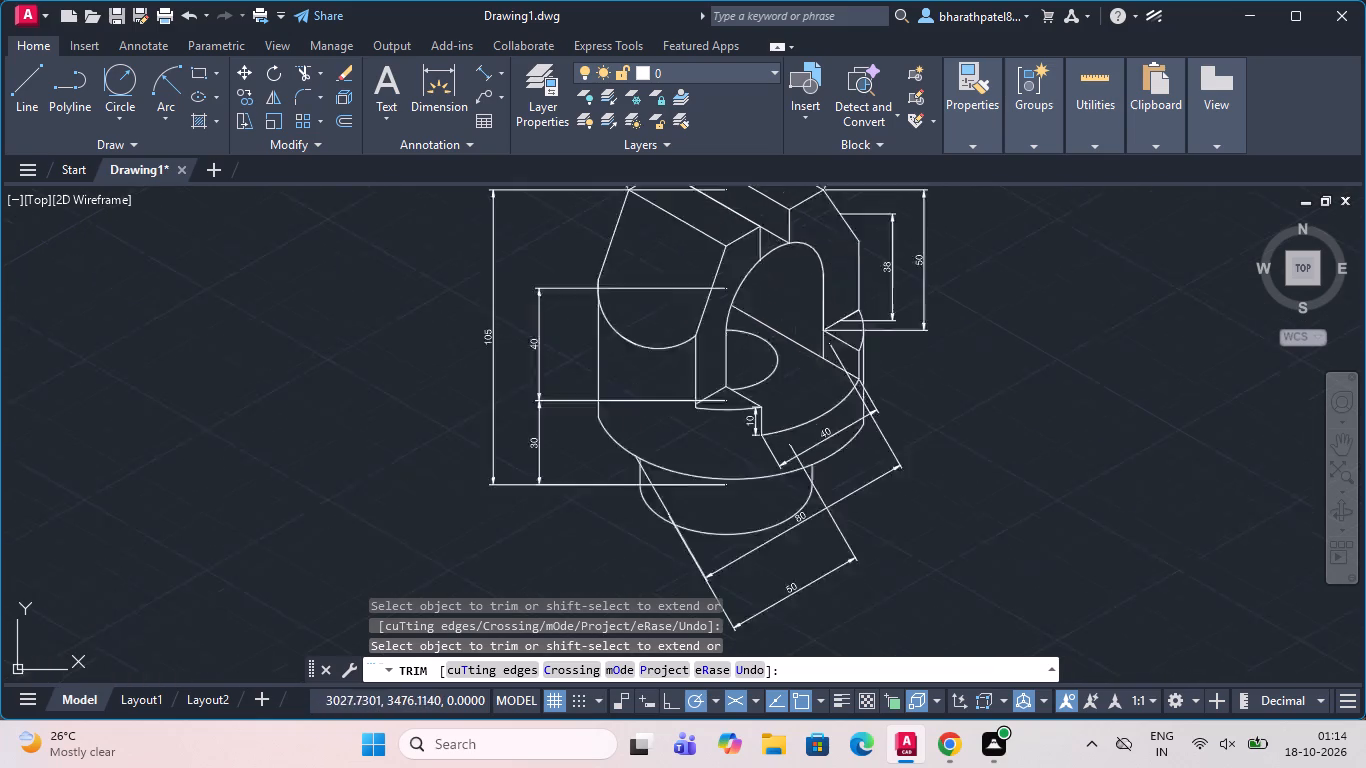
scroll(805, 286, up, 1)
scroll(807, 286, down, 2)
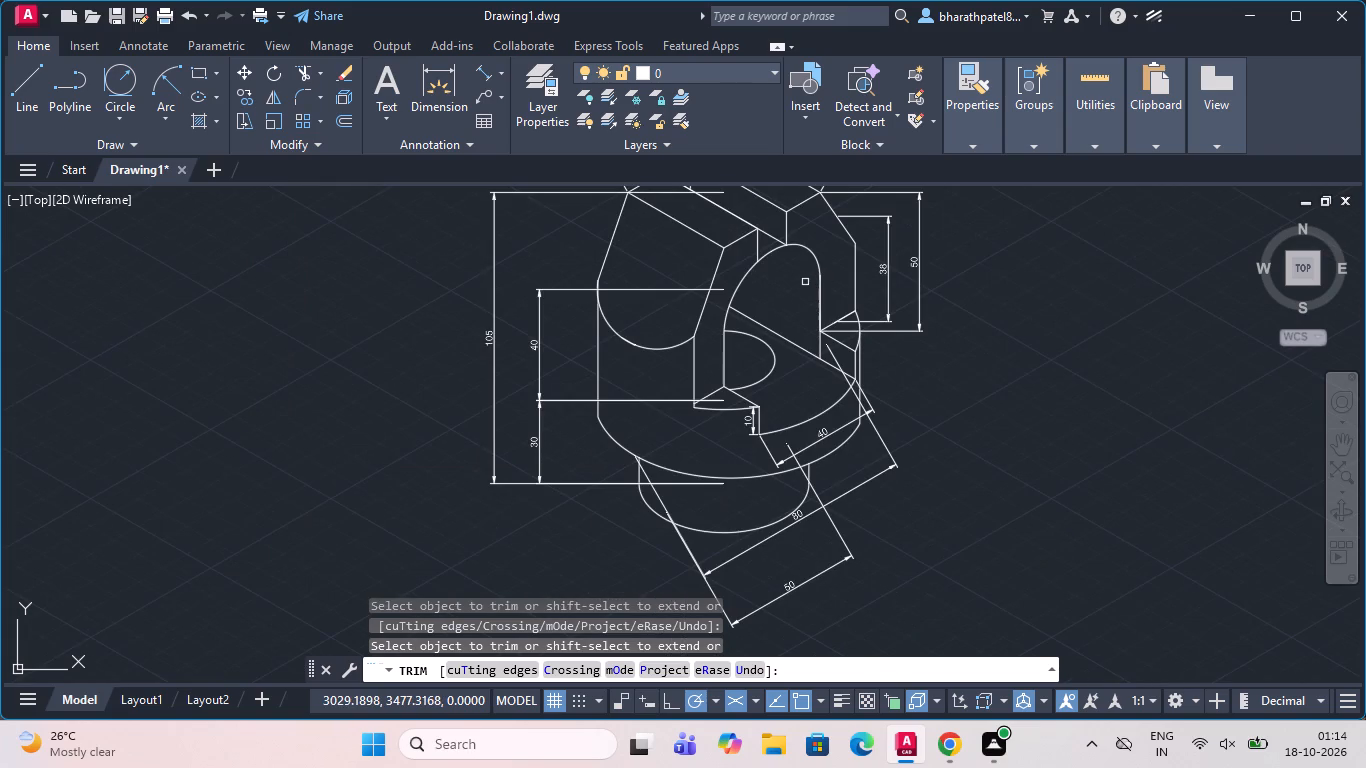
key(Escape)
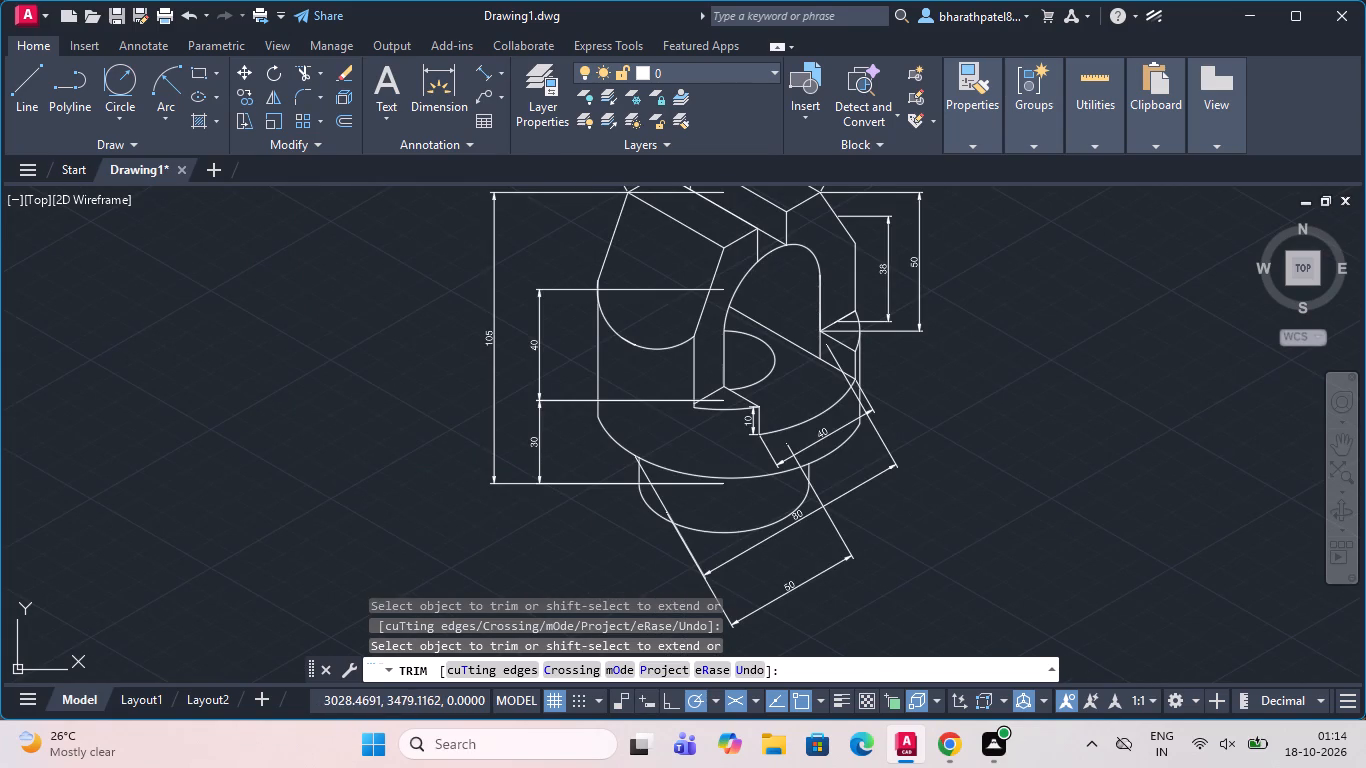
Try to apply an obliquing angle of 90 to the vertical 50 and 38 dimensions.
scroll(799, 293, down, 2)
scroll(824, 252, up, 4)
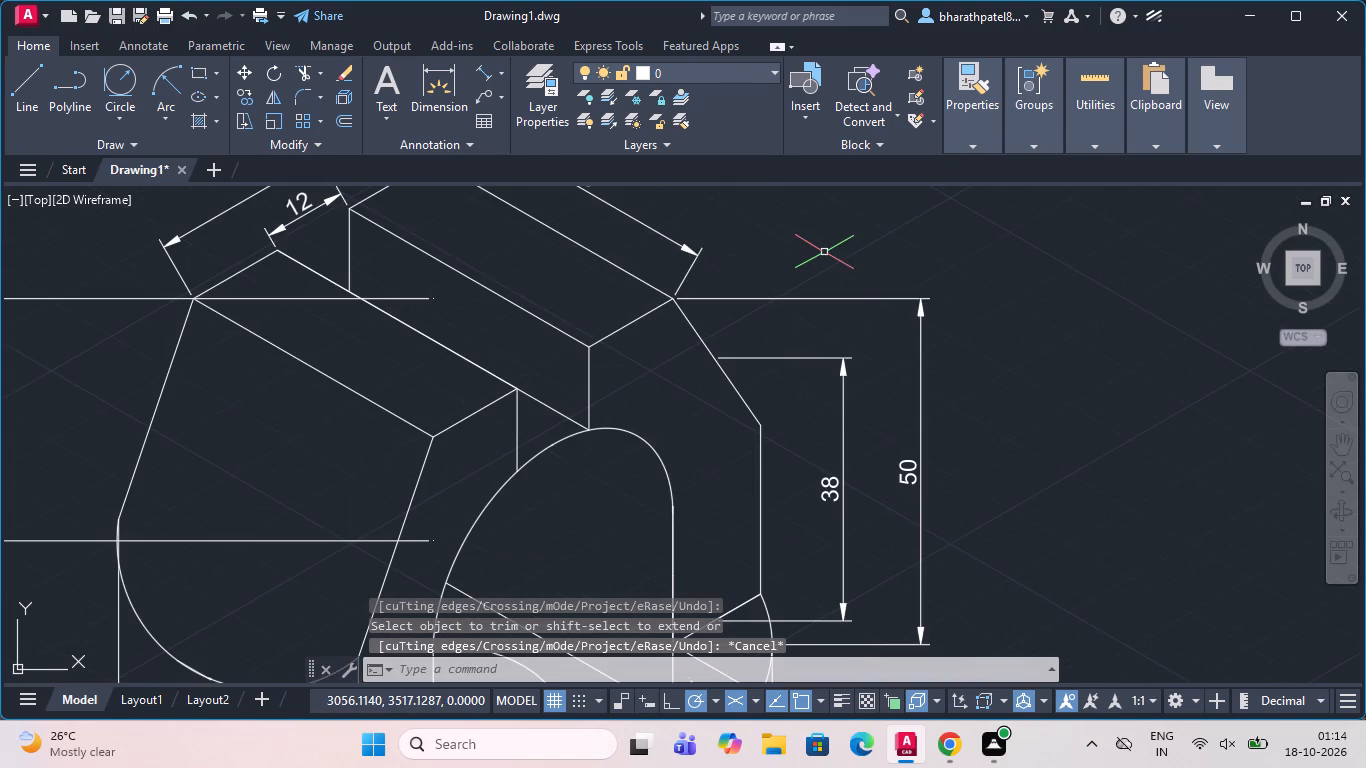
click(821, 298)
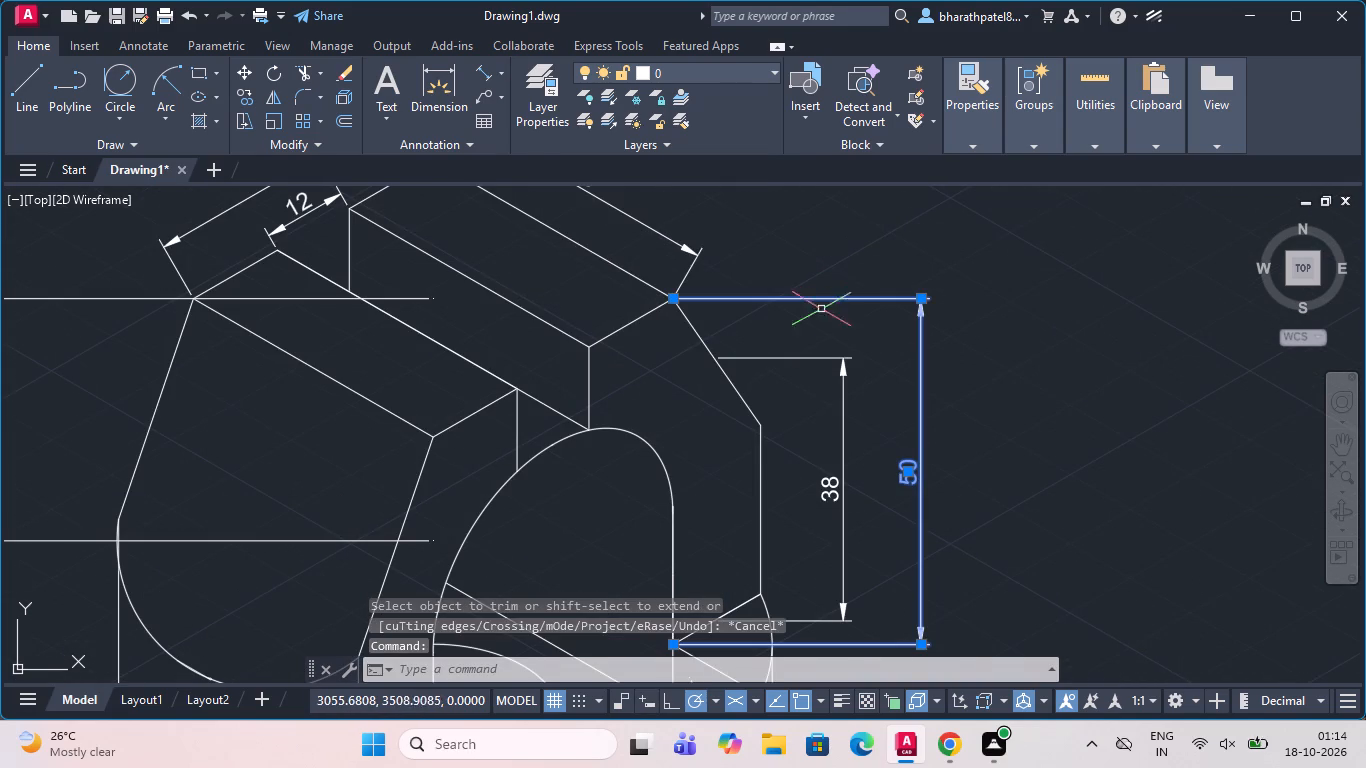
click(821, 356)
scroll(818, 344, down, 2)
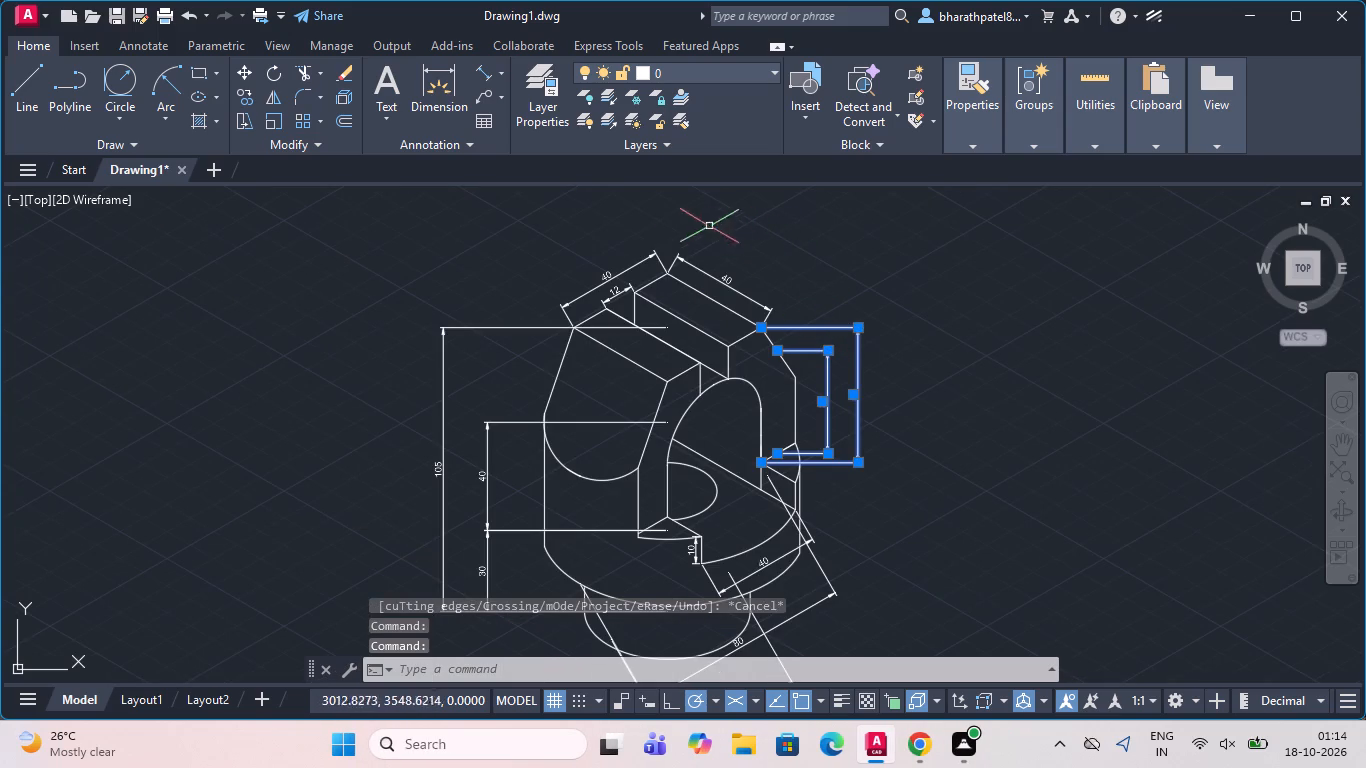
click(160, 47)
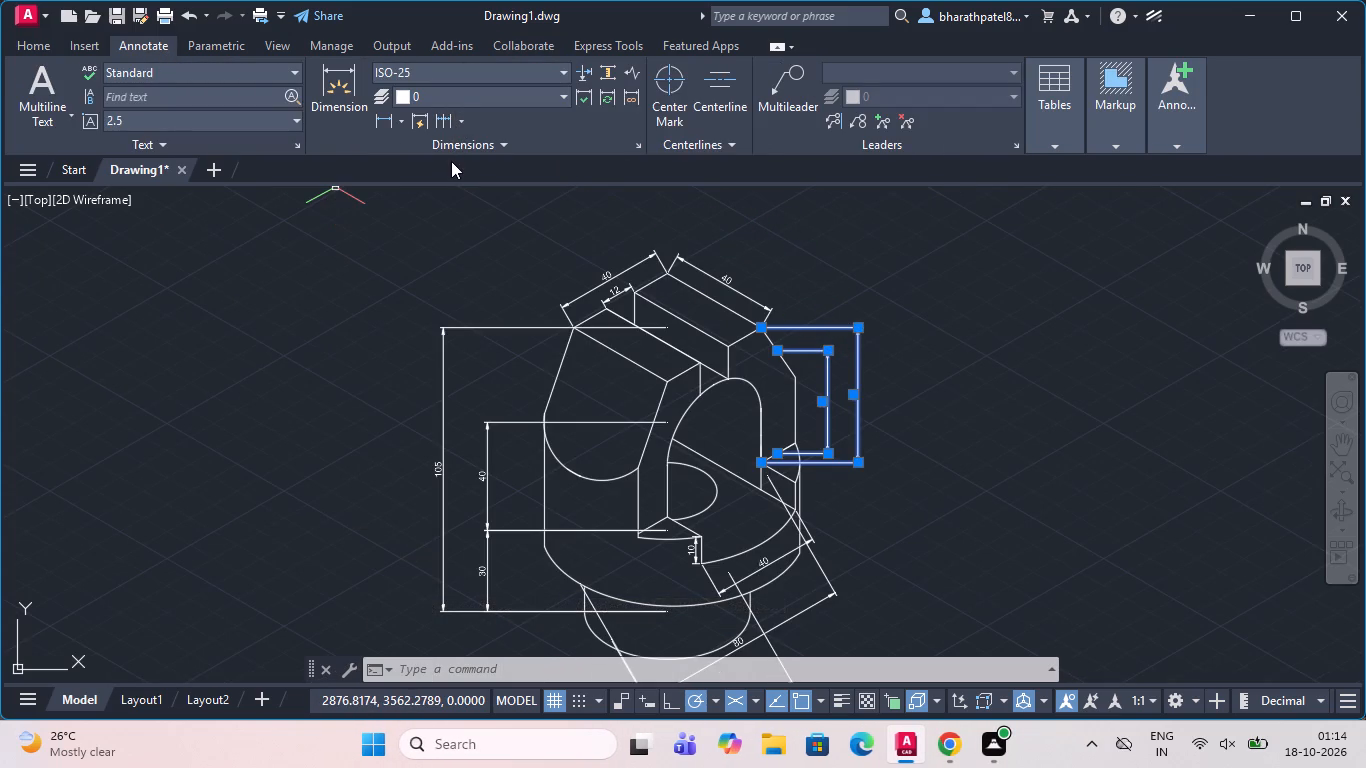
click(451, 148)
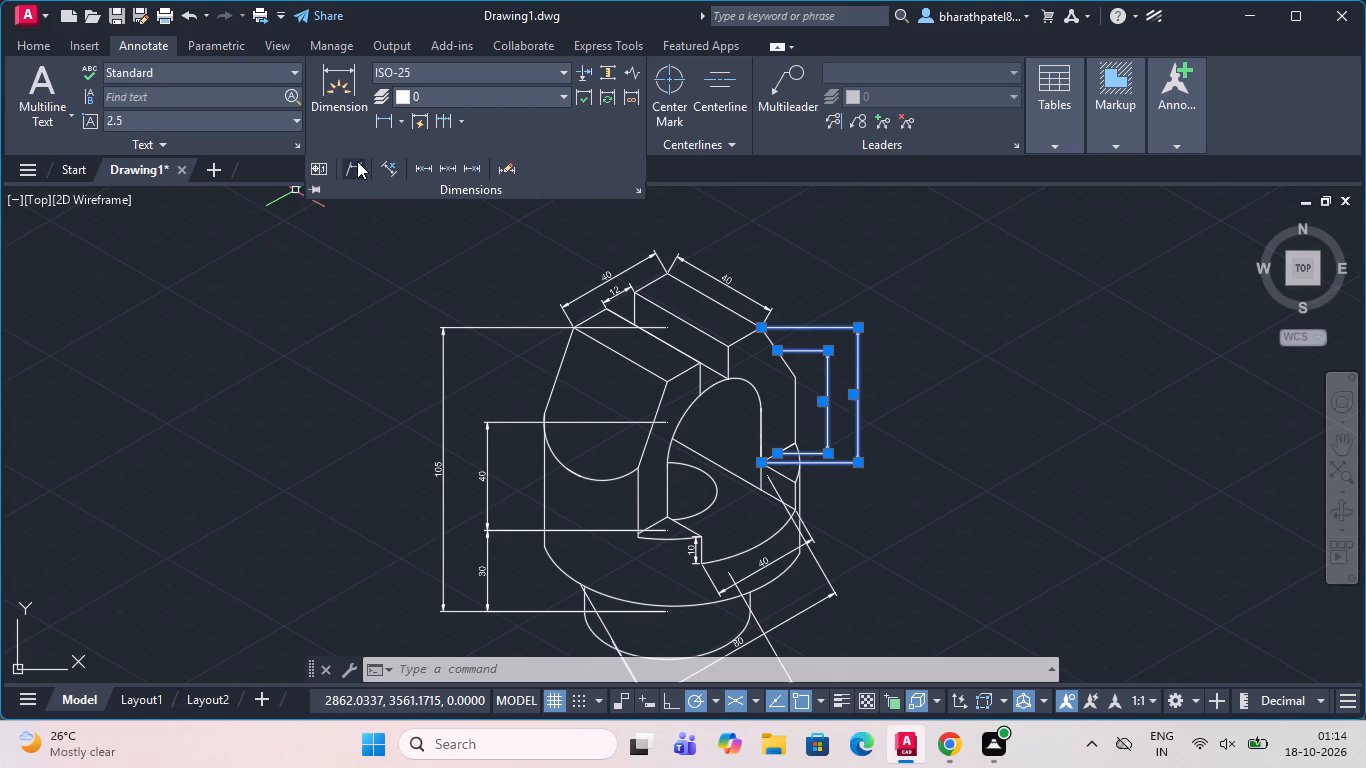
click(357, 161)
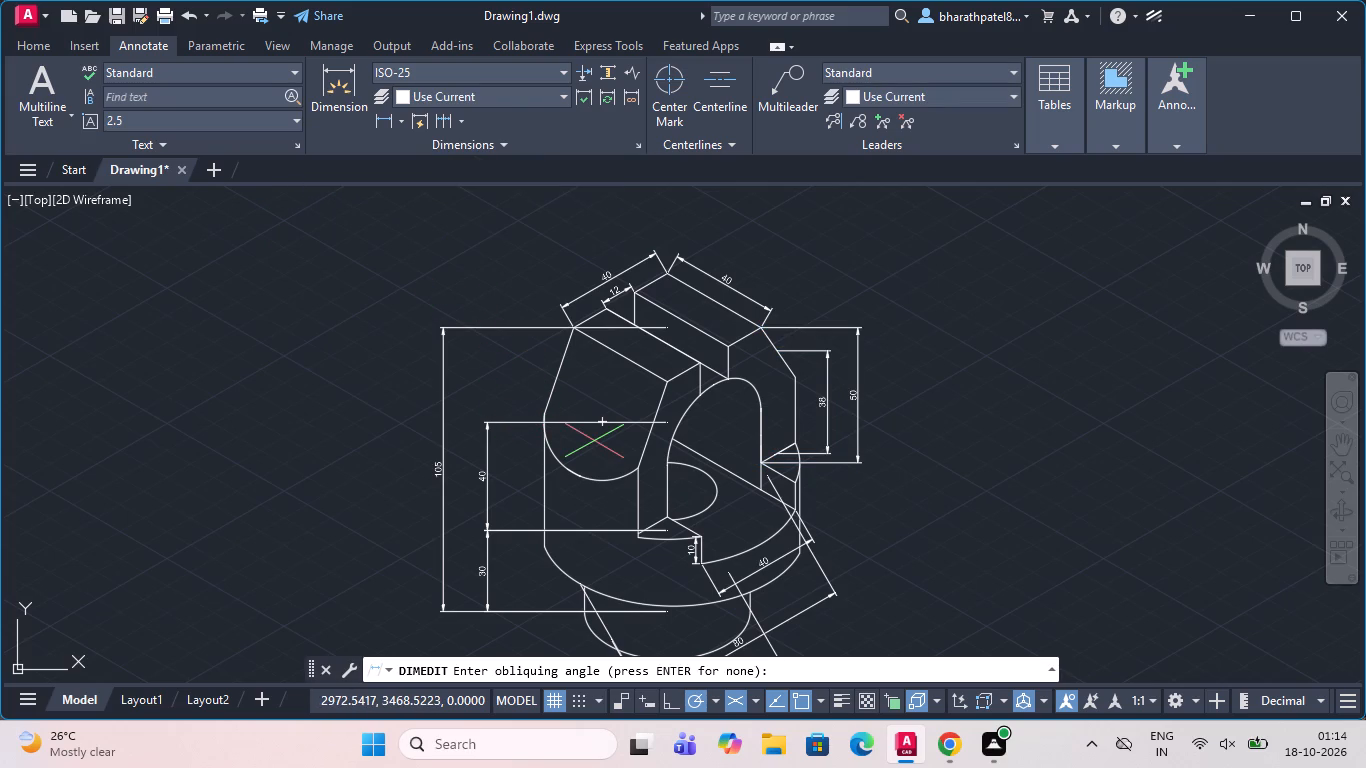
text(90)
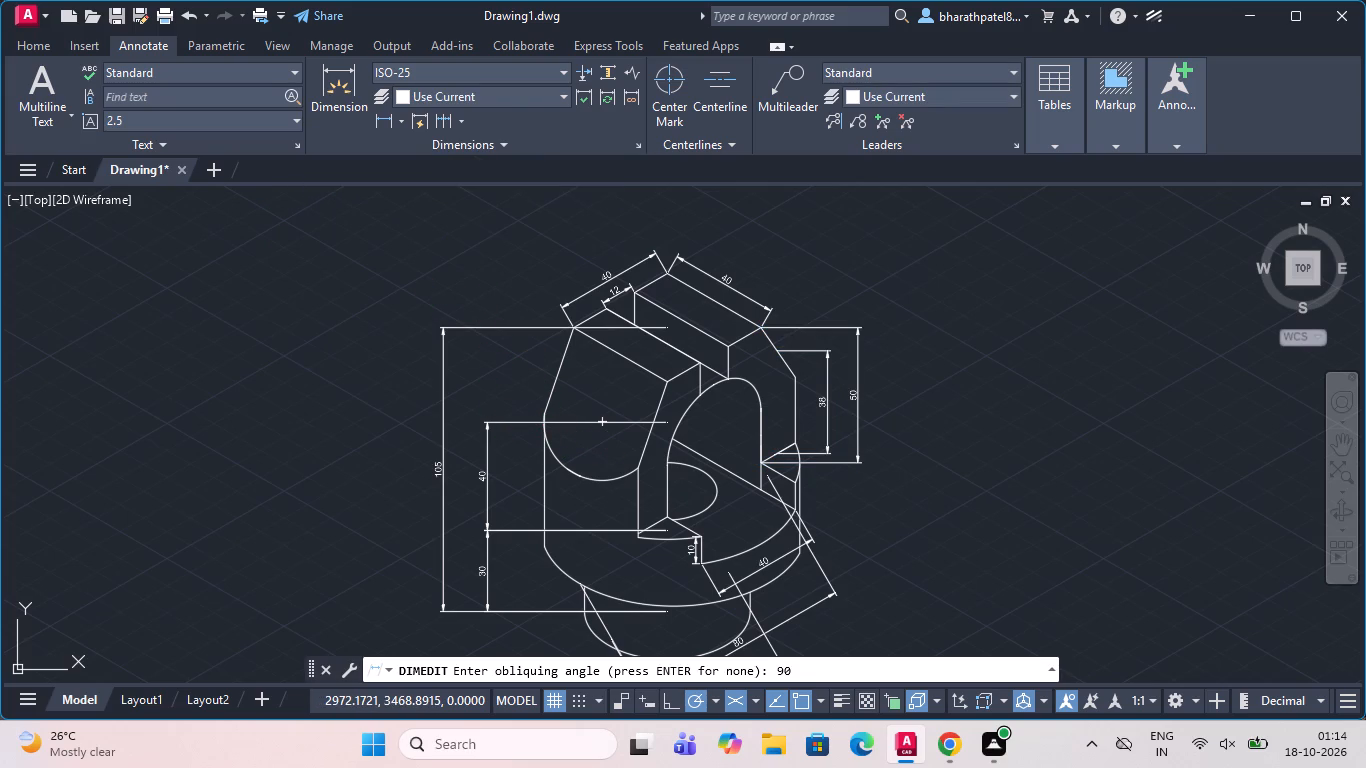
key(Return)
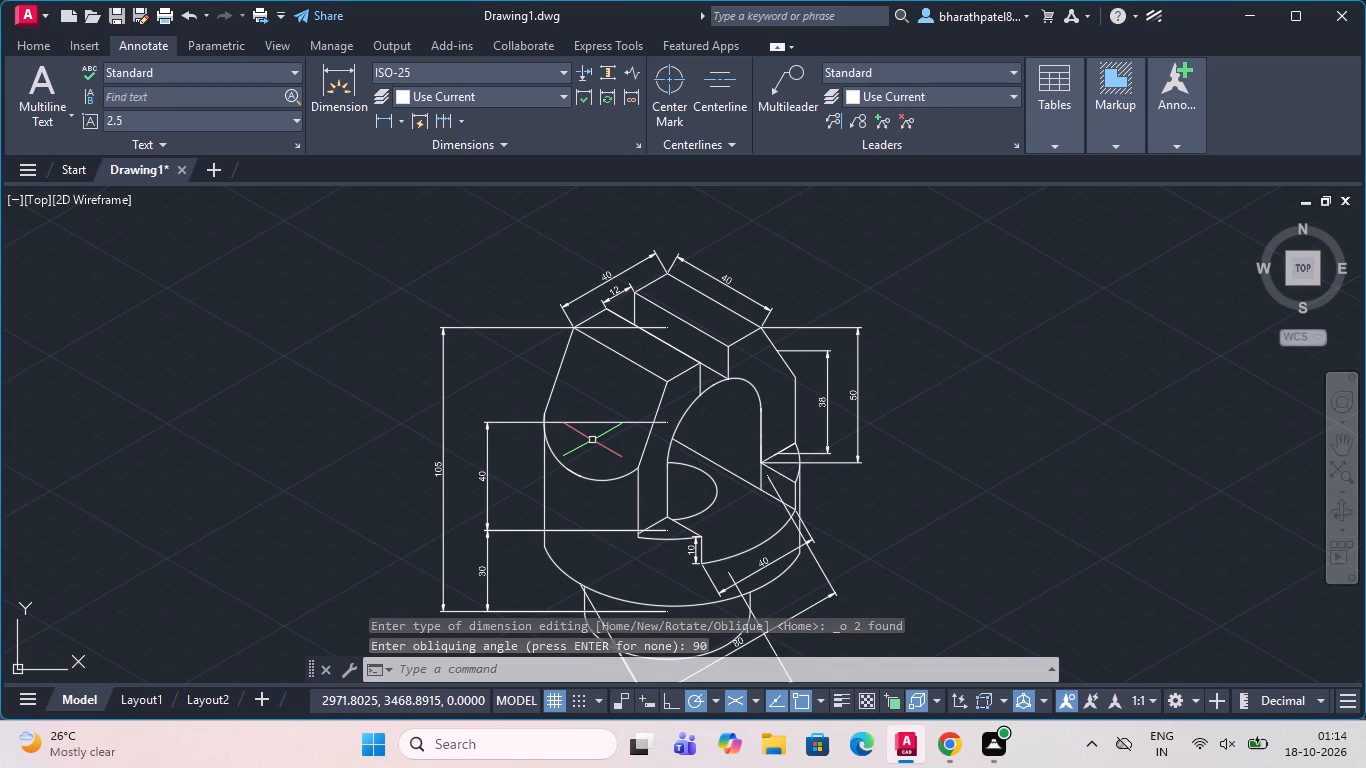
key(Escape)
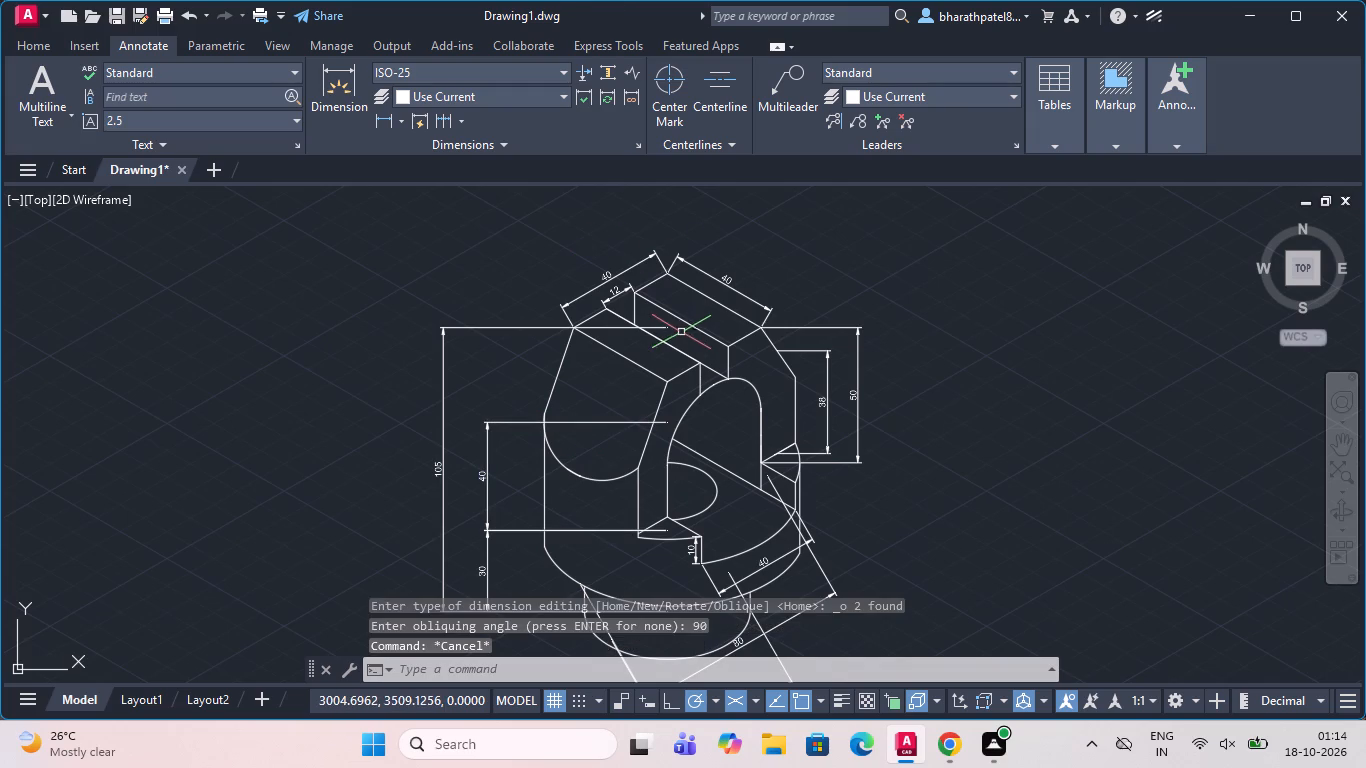
Oblique the vertical 50 and 38 dimensions with an angle of 30.
click(796, 324)
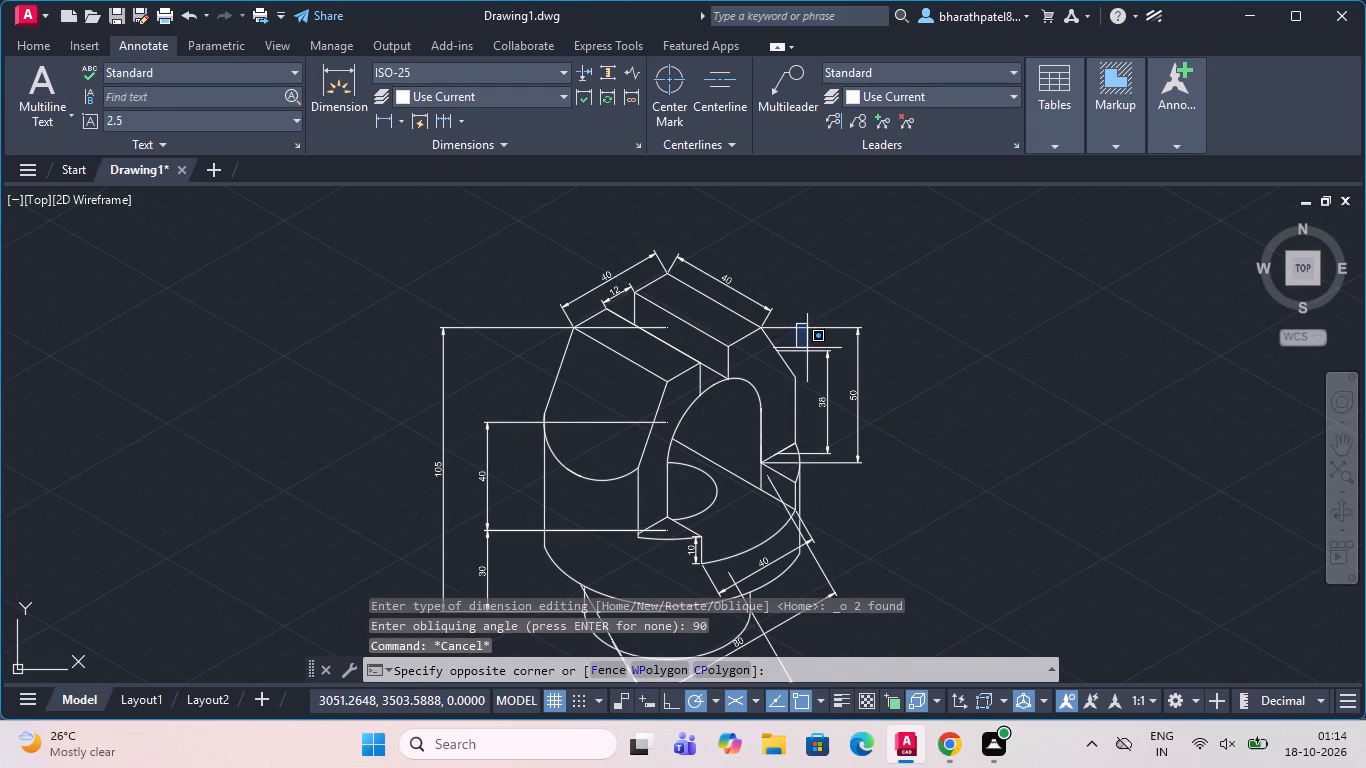
click(815, 305)
click(821, 327)
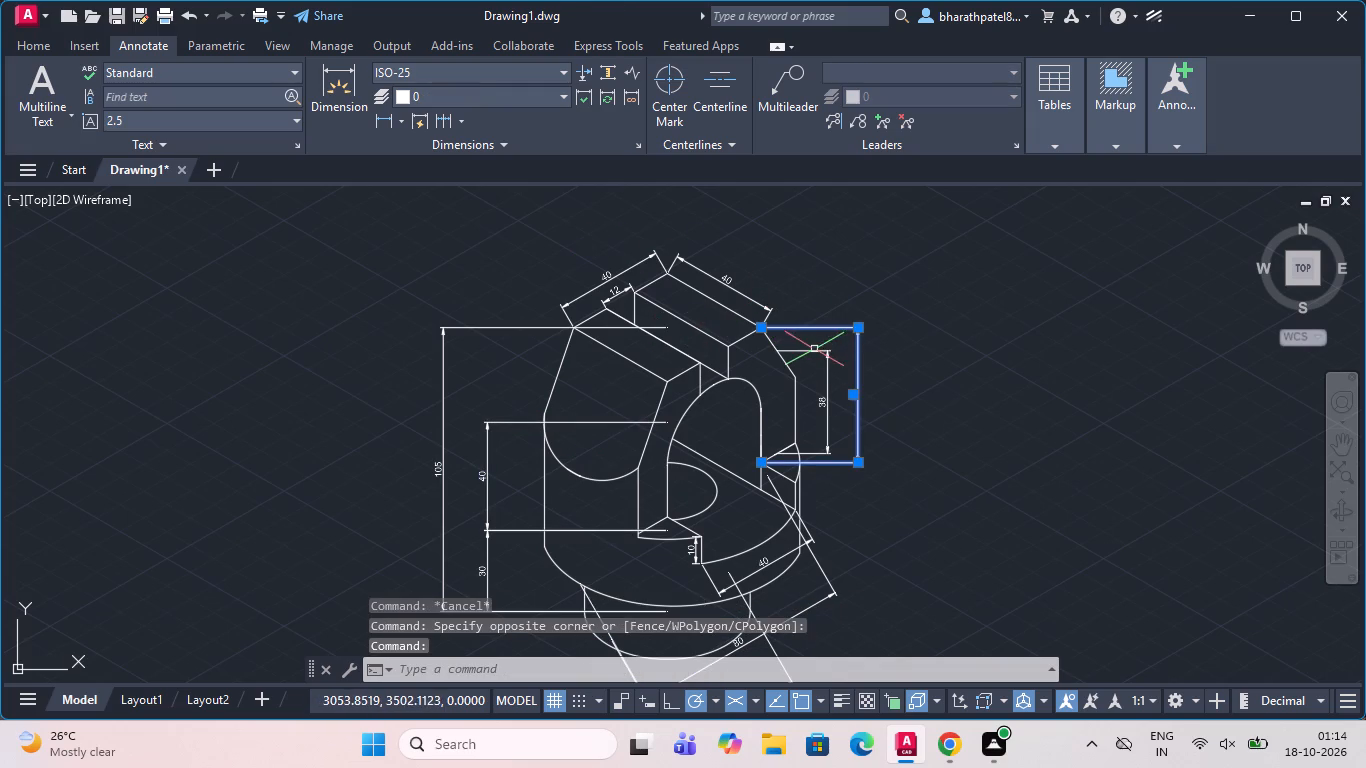
click(814, 352)
click(430, 140)
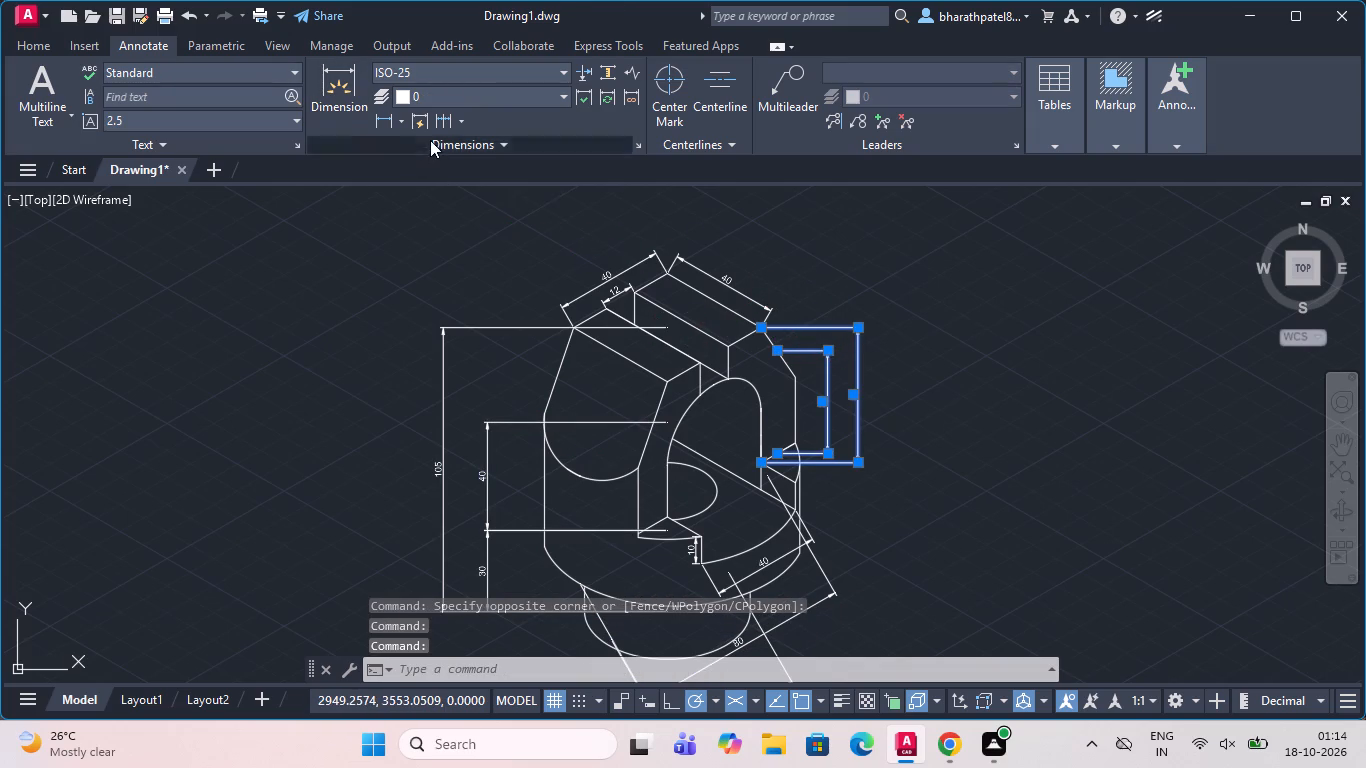
click(358, 164)
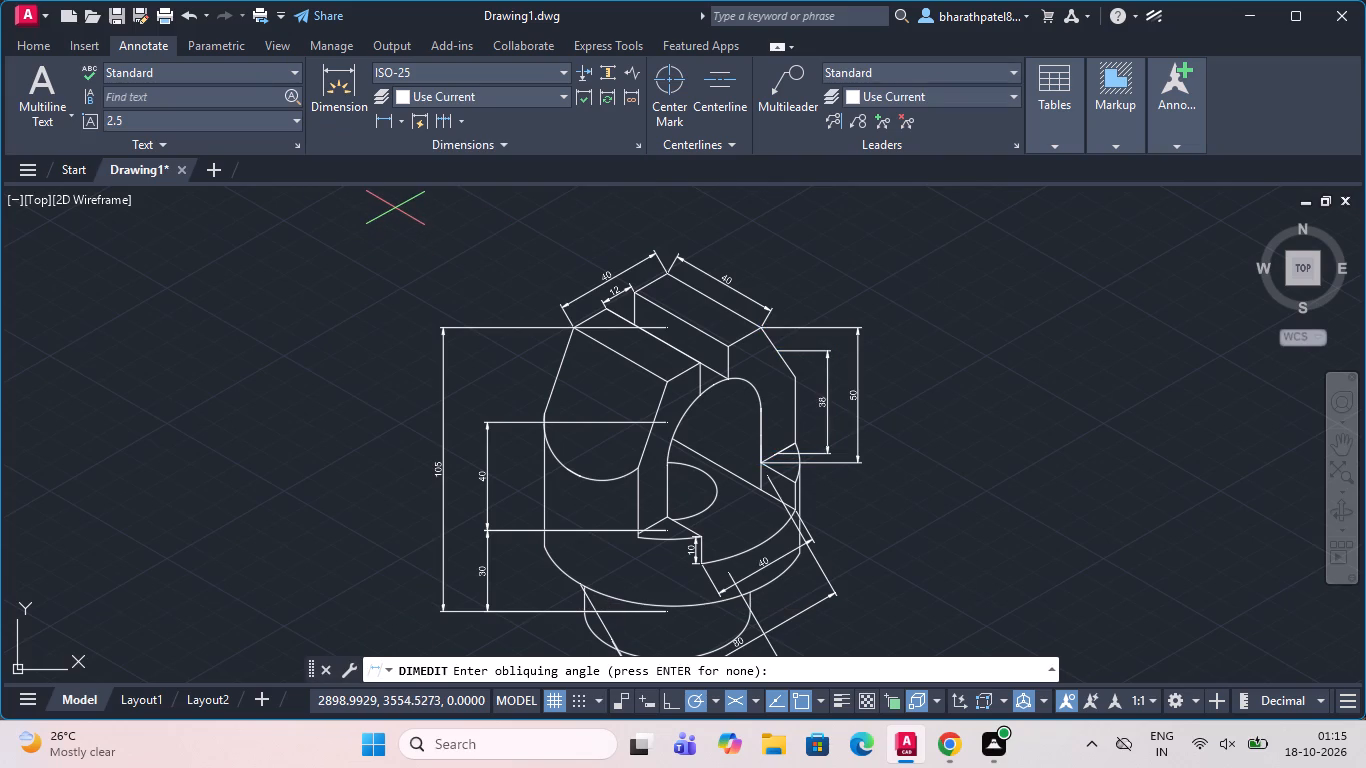
text(30)
key(Return)
scroll(396, 204, up, 1)
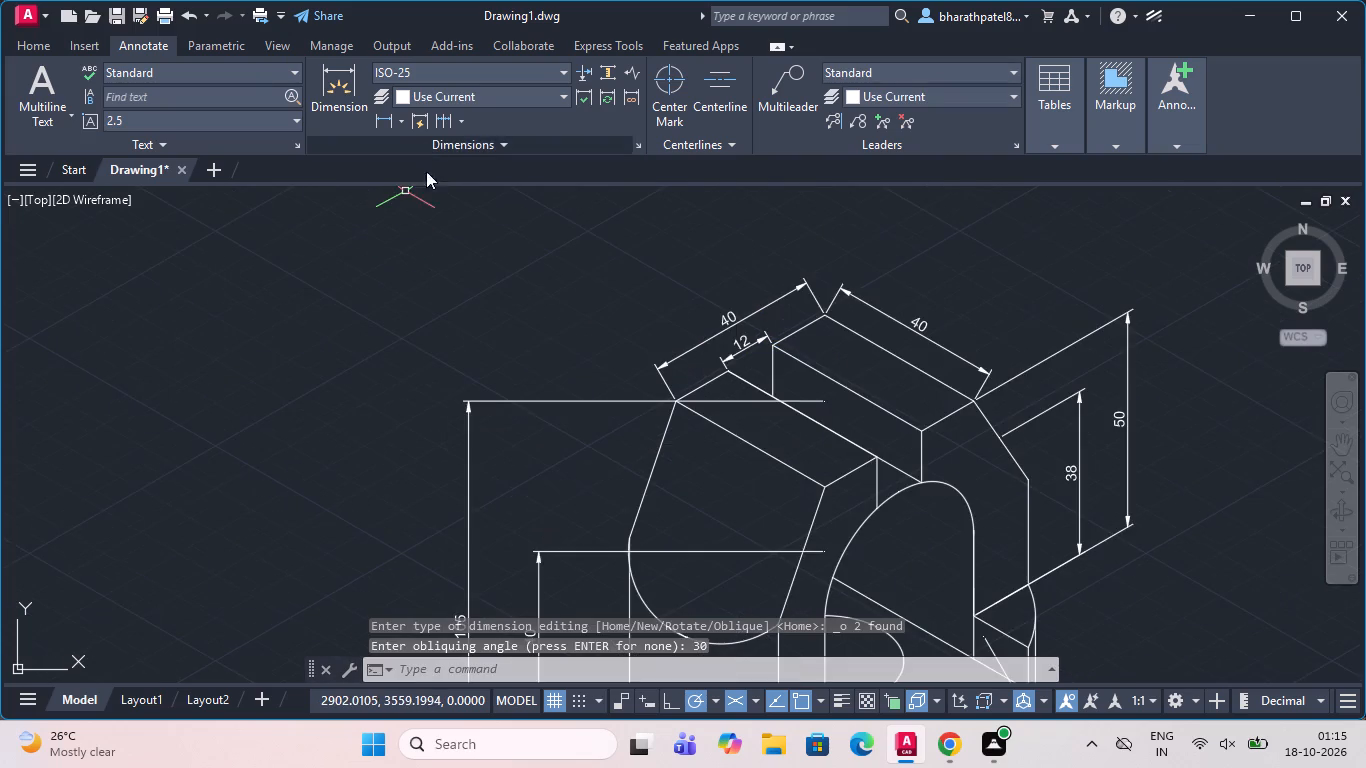
scroll(507, 270, down, 2)
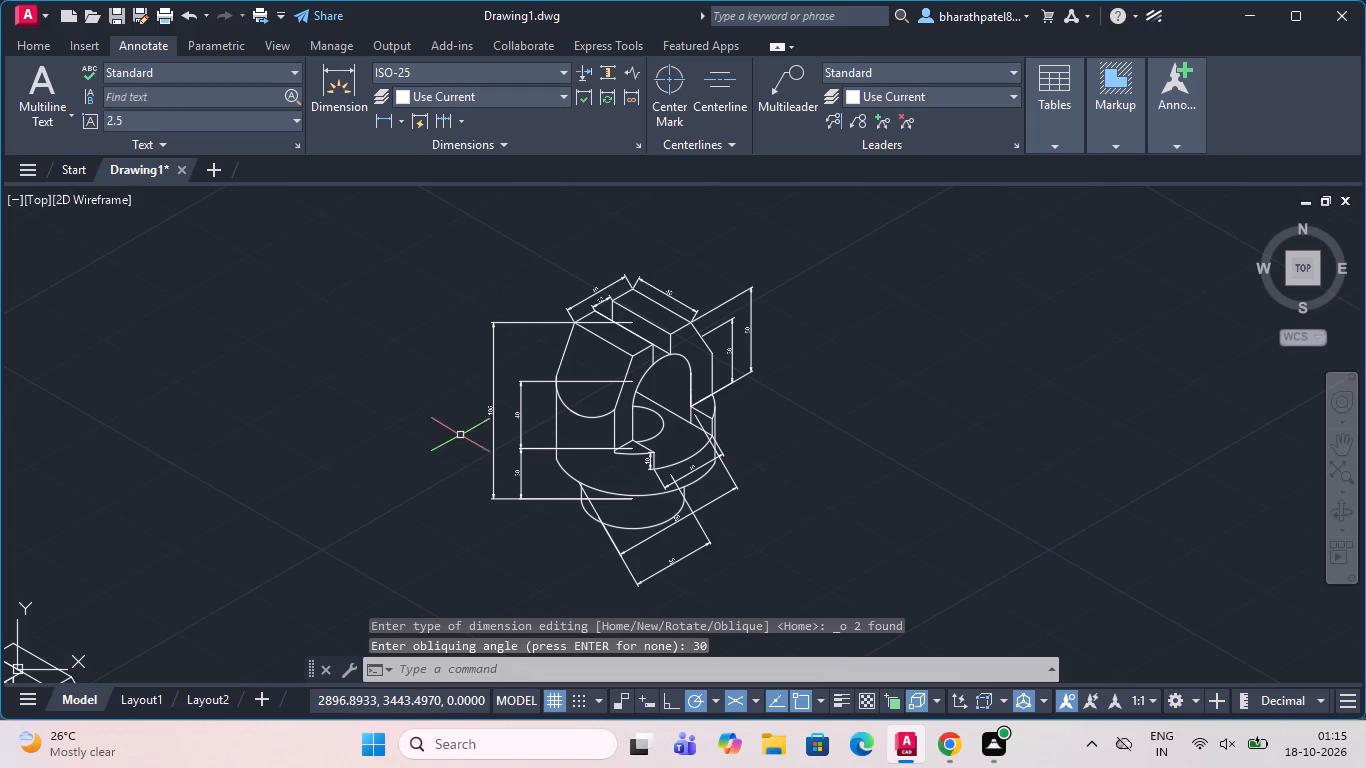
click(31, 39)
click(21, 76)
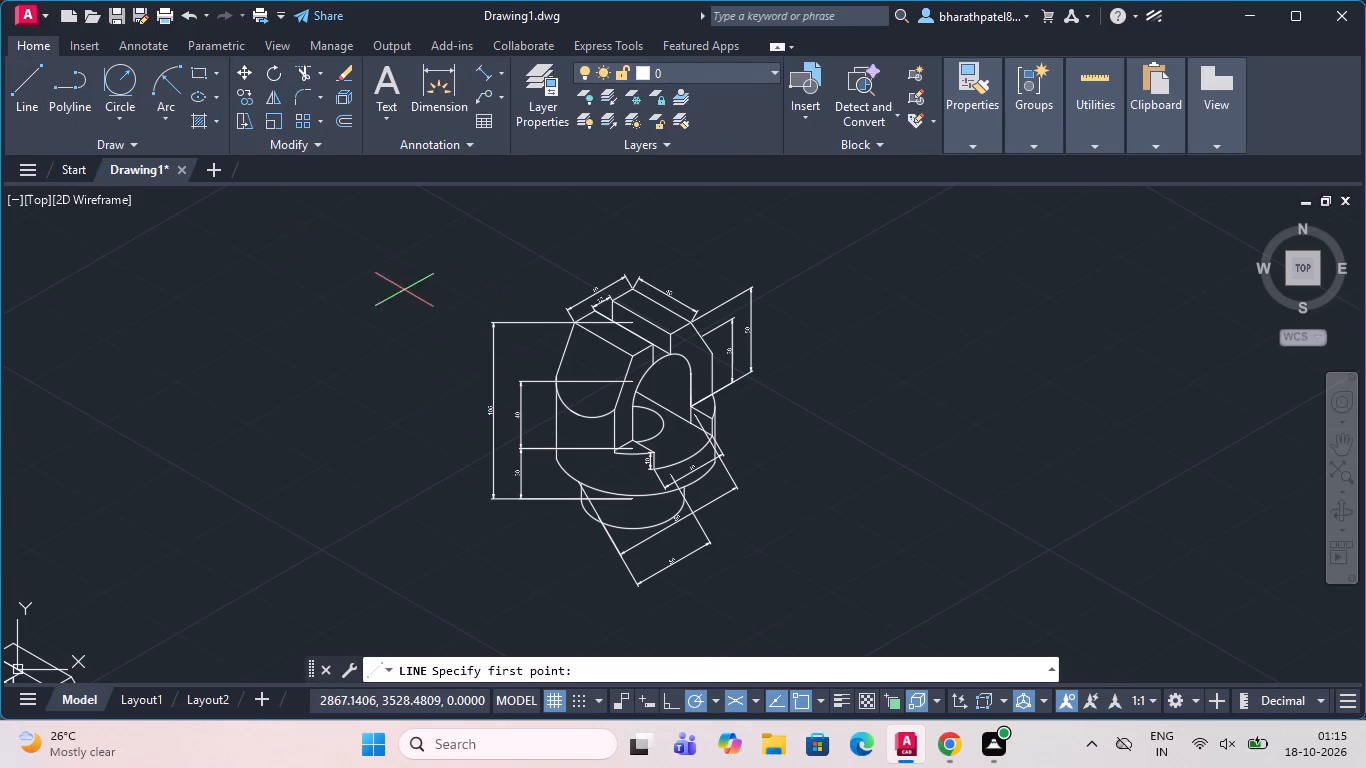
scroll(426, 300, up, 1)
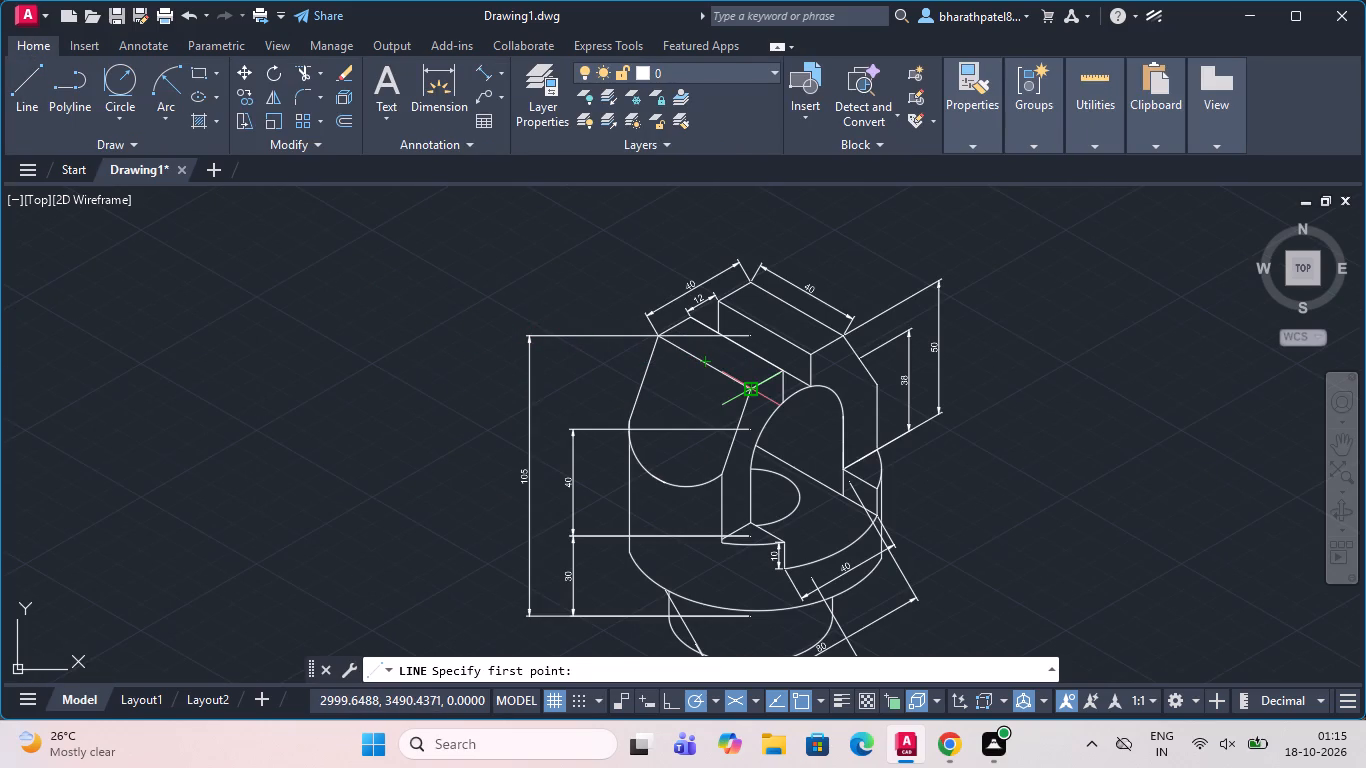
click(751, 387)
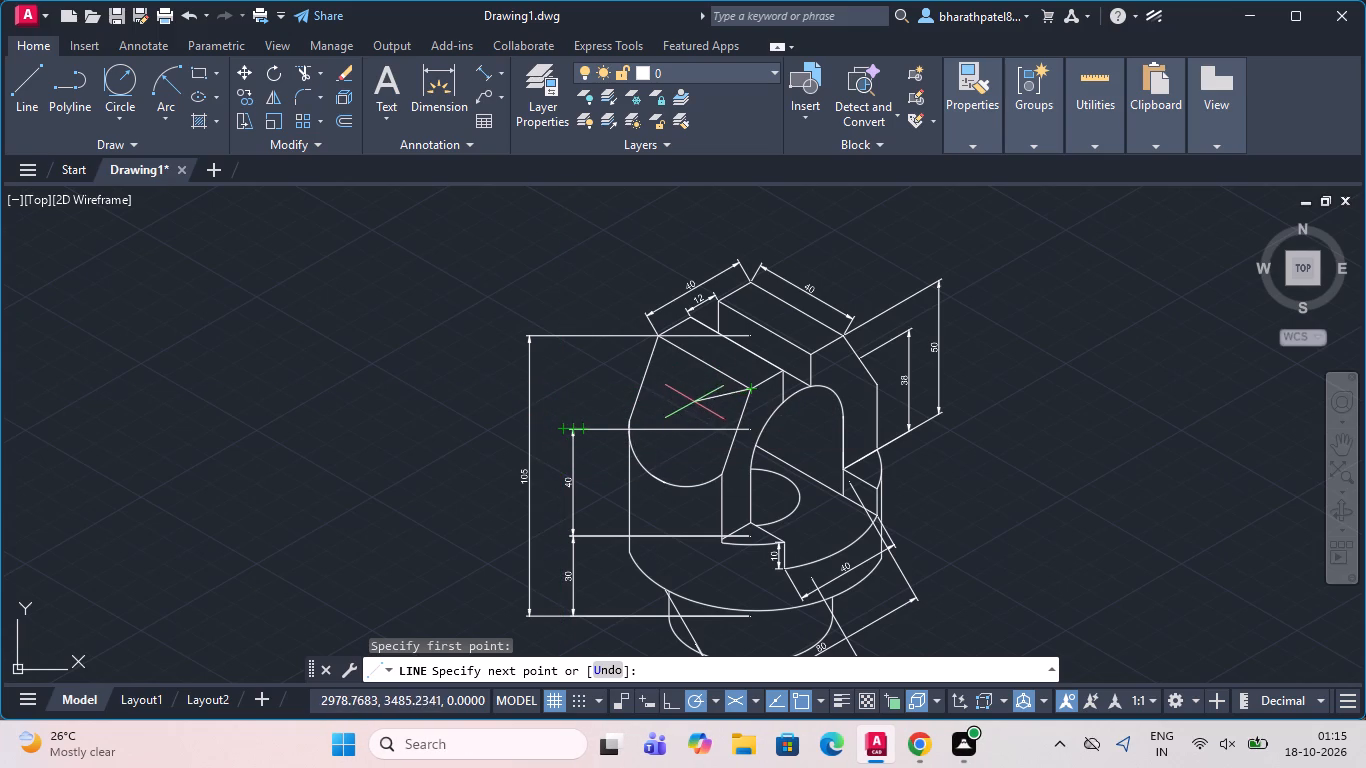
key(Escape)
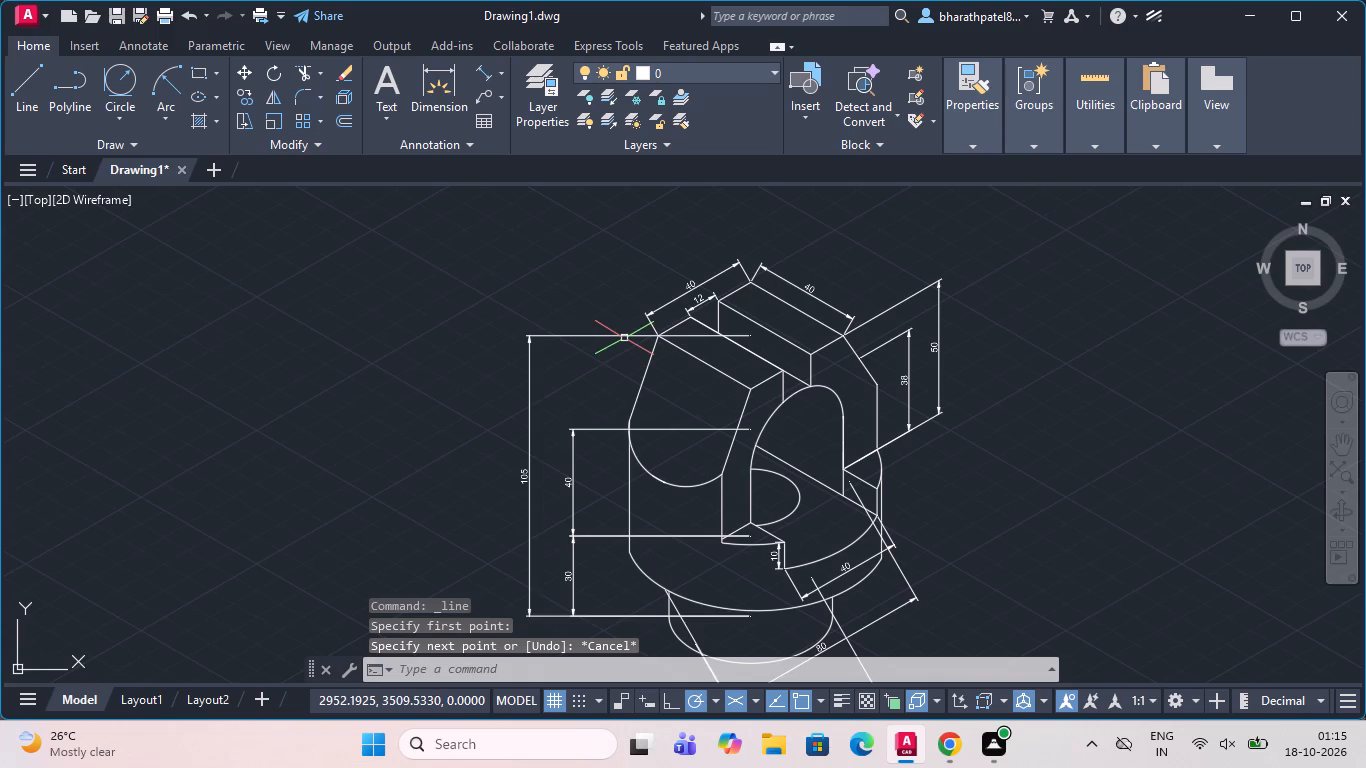
Oblique the vertical 105, 40 and 30 dimensions beside the part with an angle of 210.
click(624, 333)
click(609, 427)
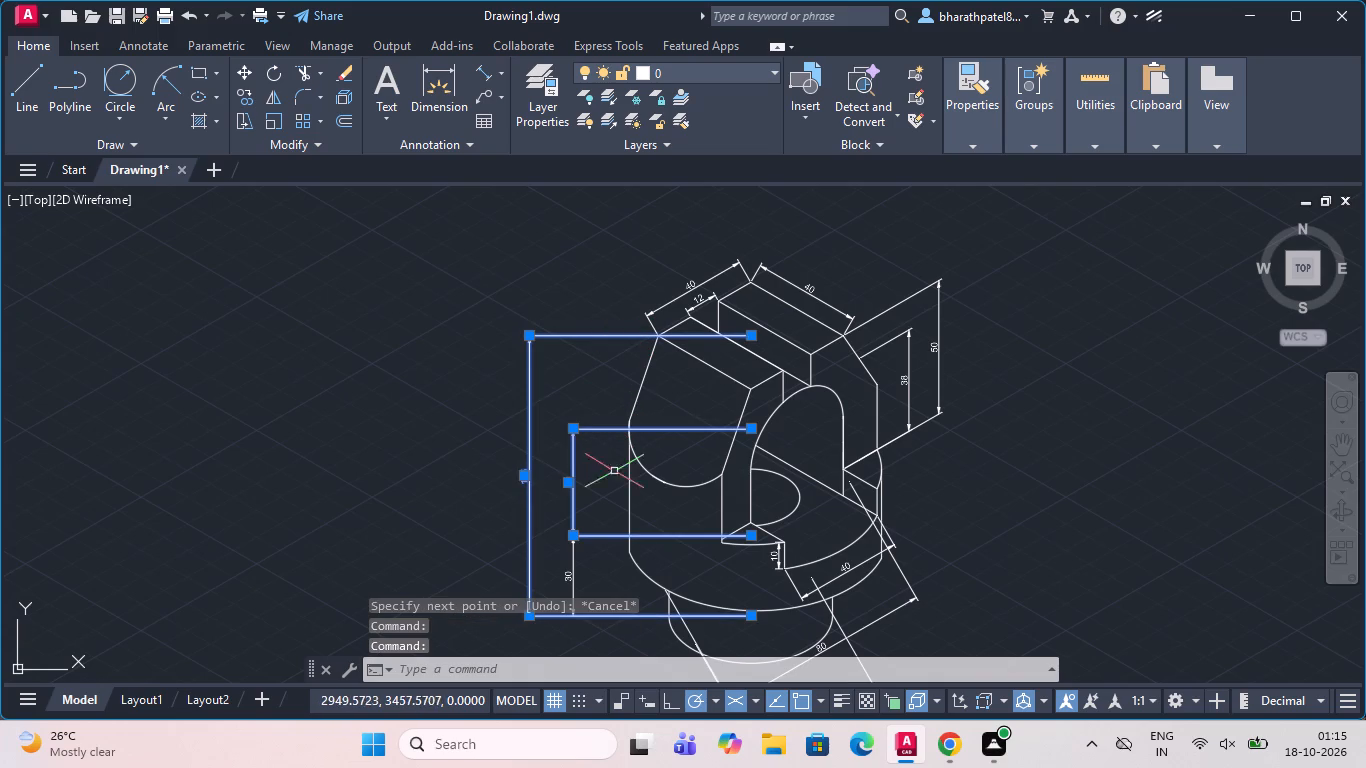
click(575, 570)
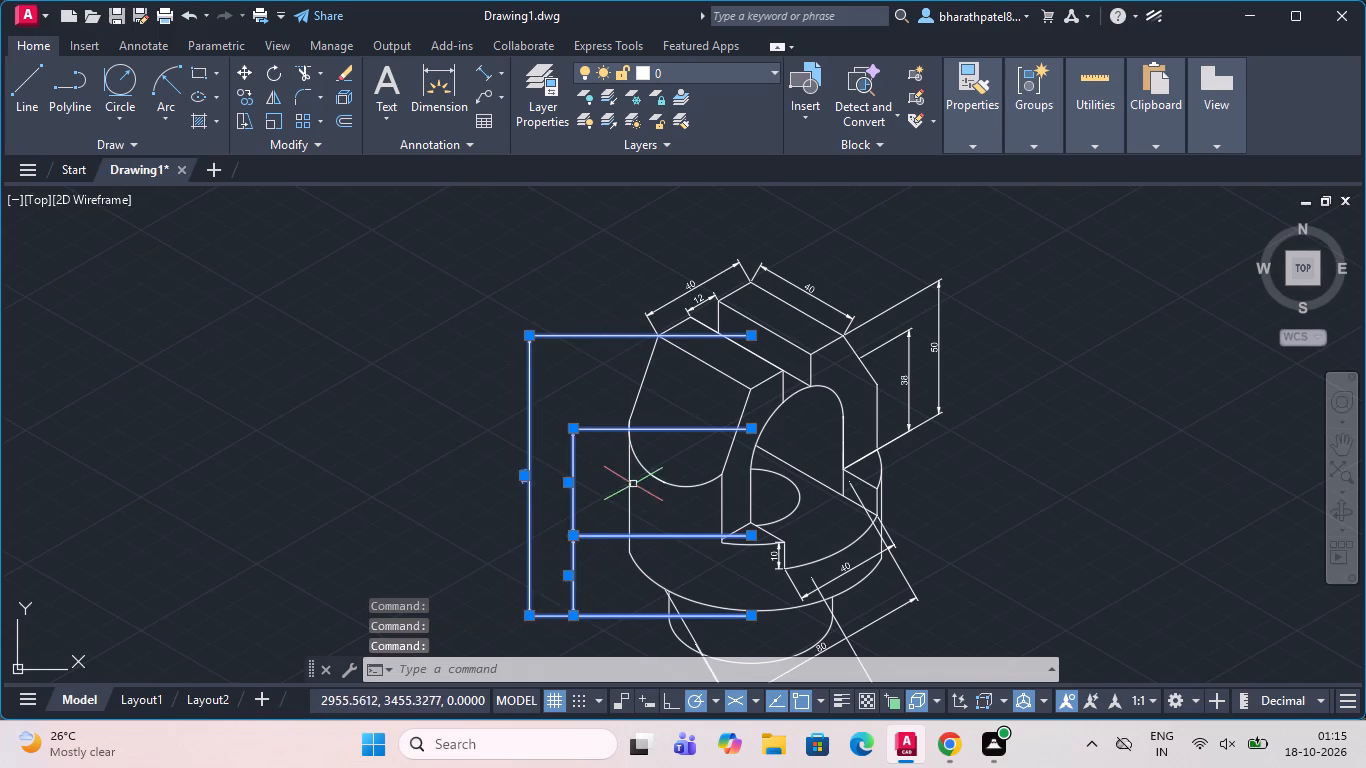
click(132, 40)
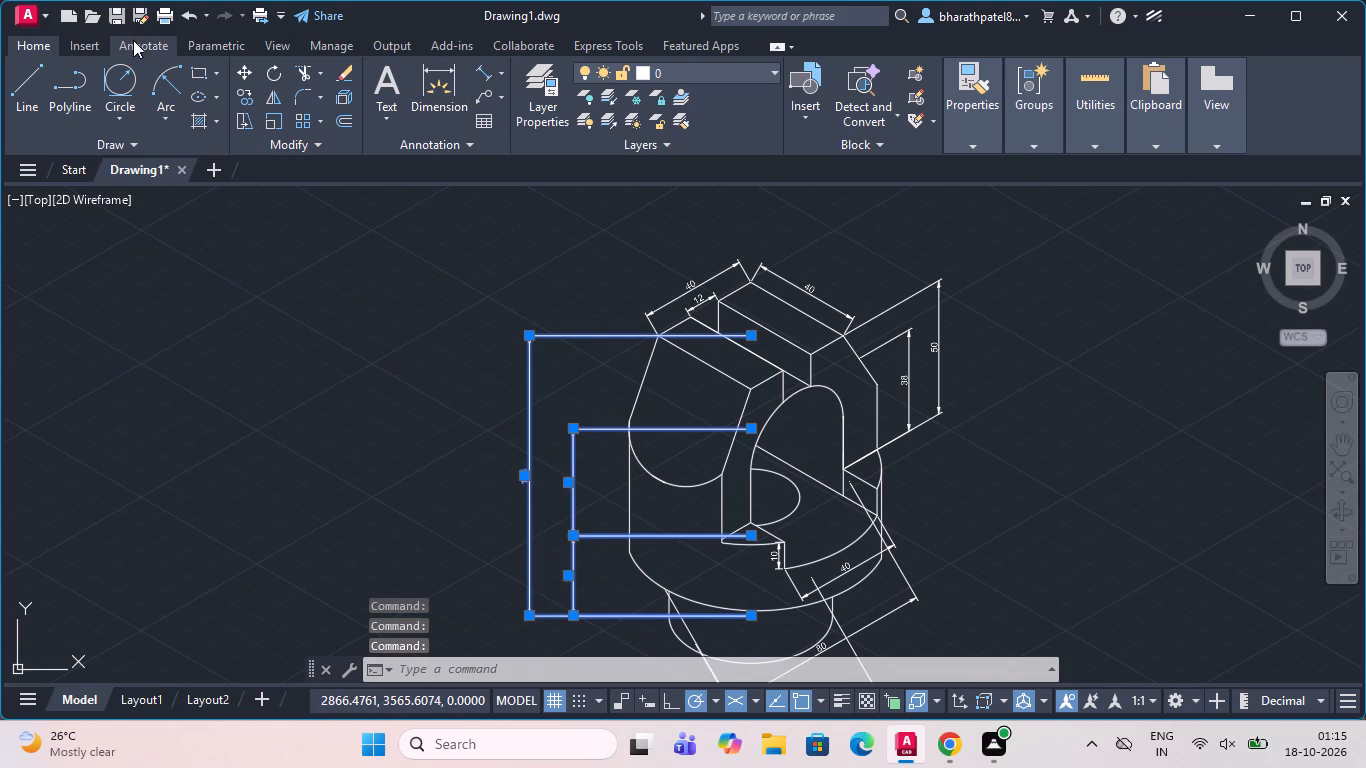
click(475, 139)
click(355, 170)
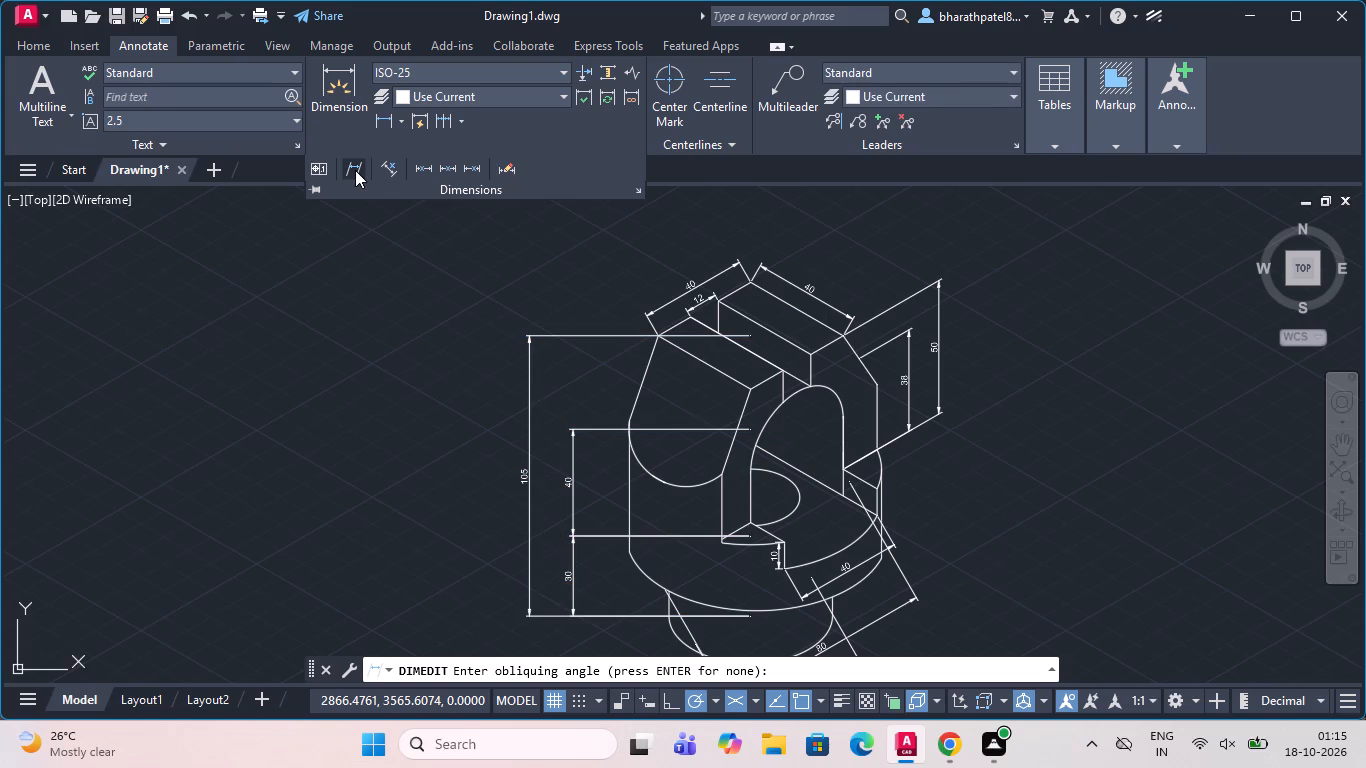
text(21)
key(0)
key(Return)
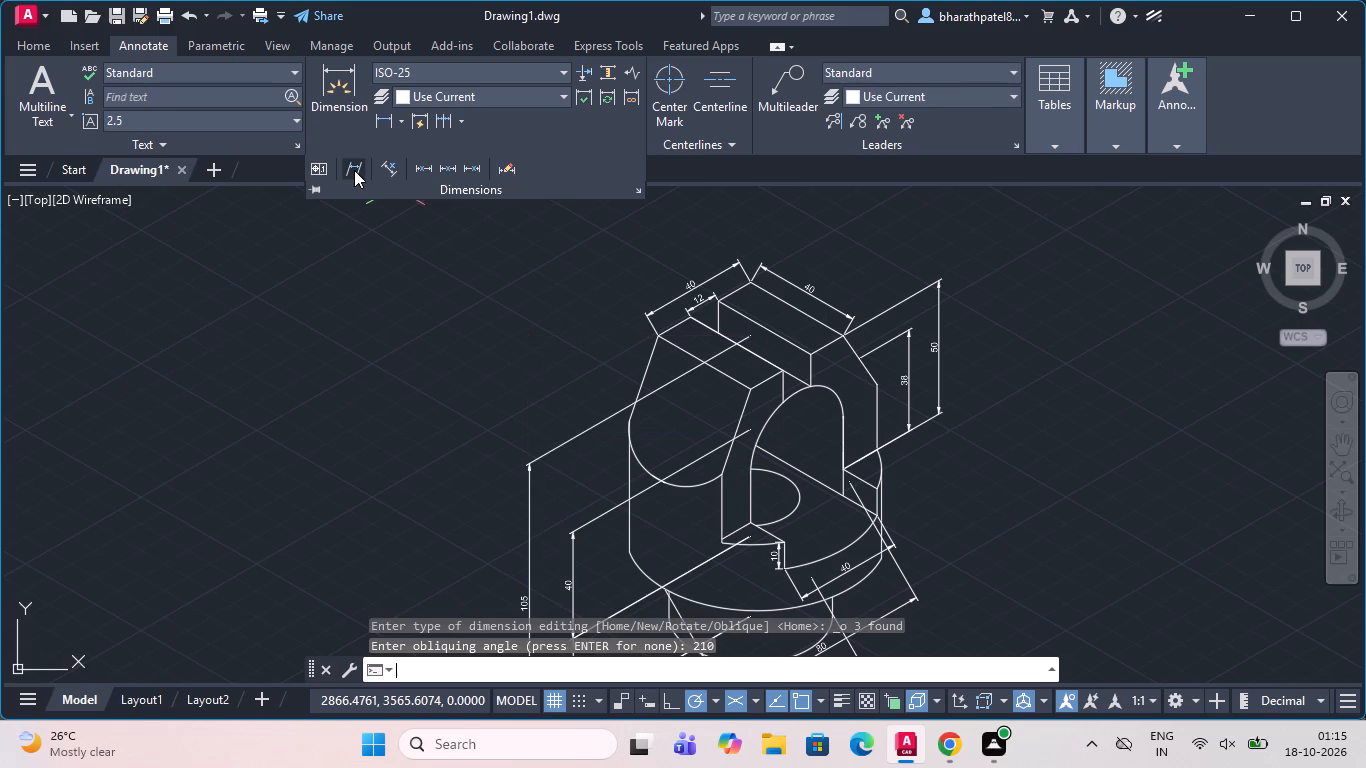
Examine the isometric view and its obliqued vertical 105, 40 and 30 dimensions.
scroll(392, 269, down, 2)
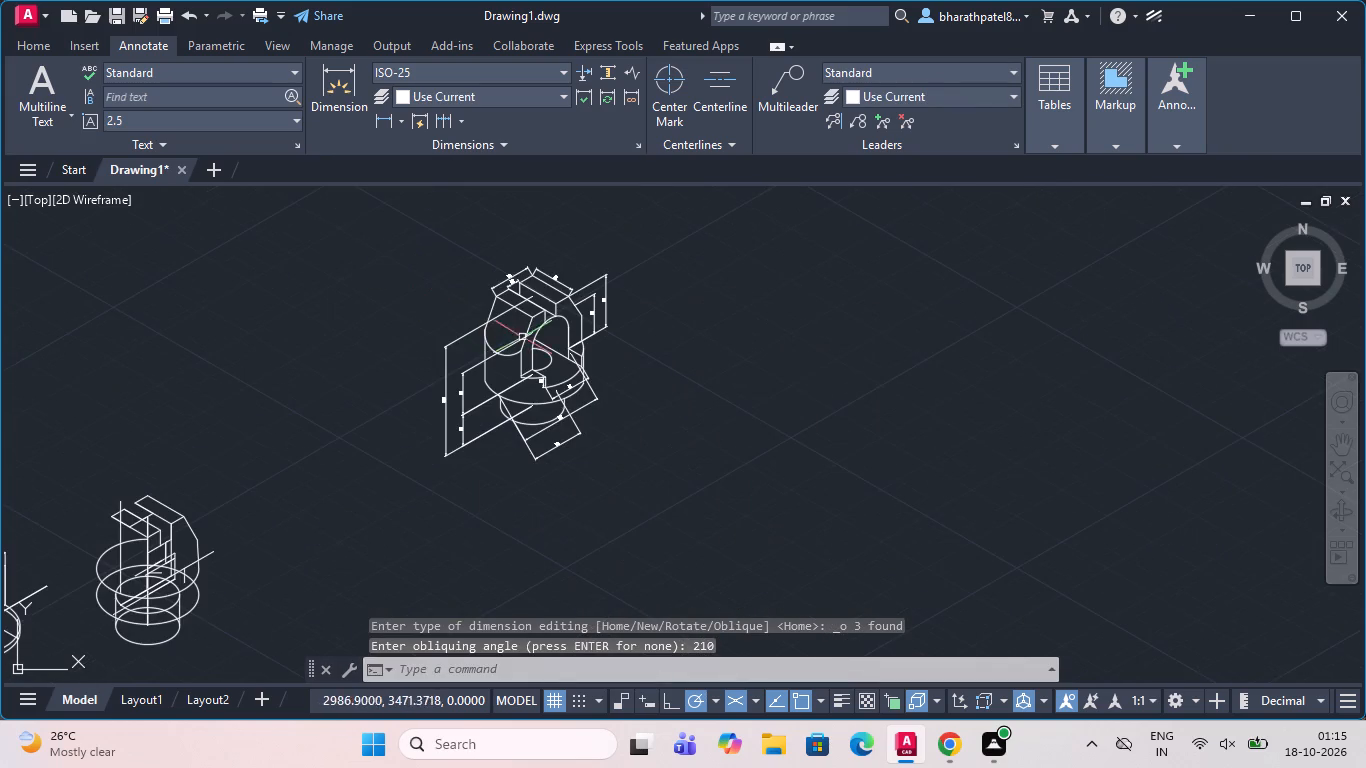
scroll(536, 333, up, 2)
scroll(536, 331, down, 1)
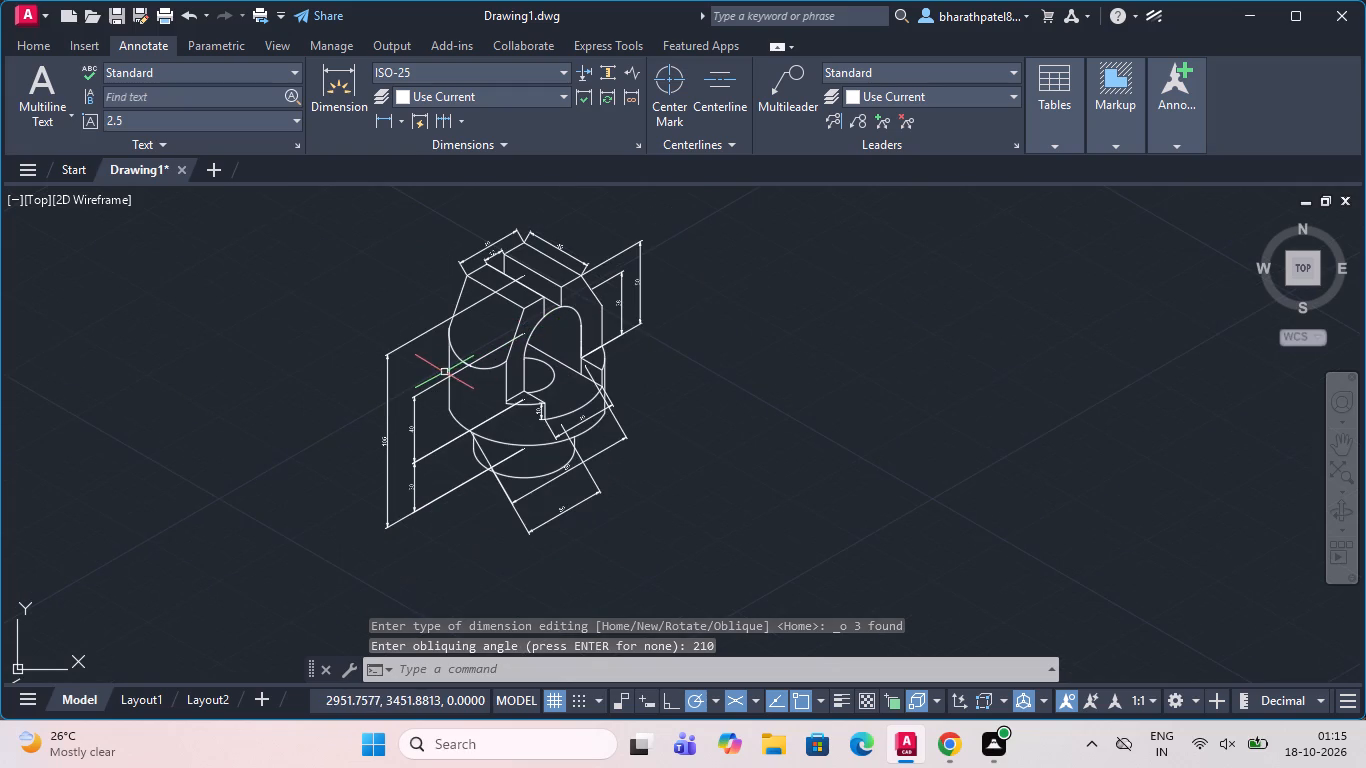
scroll(444, 372, up, 1)
scroll(444, 372, down, 1)
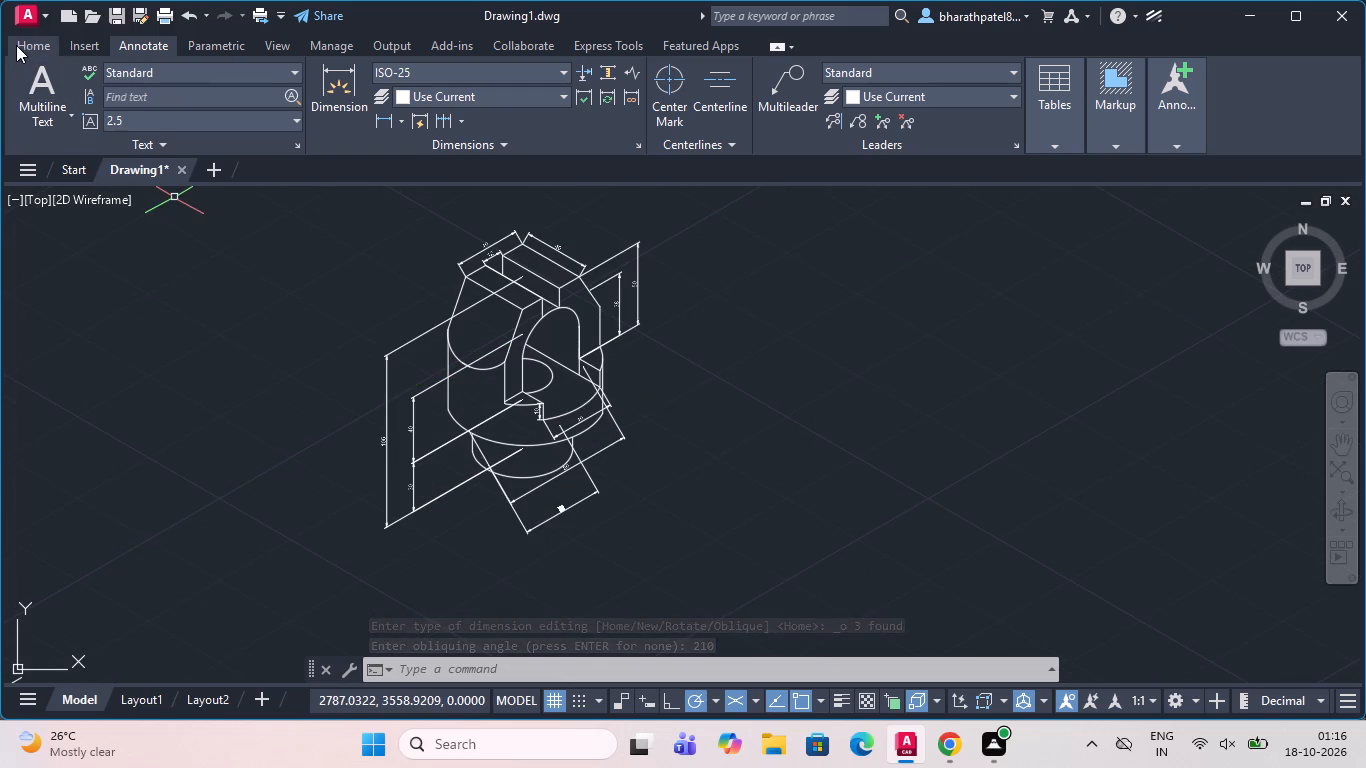
scroll(529, 298, down, 1)
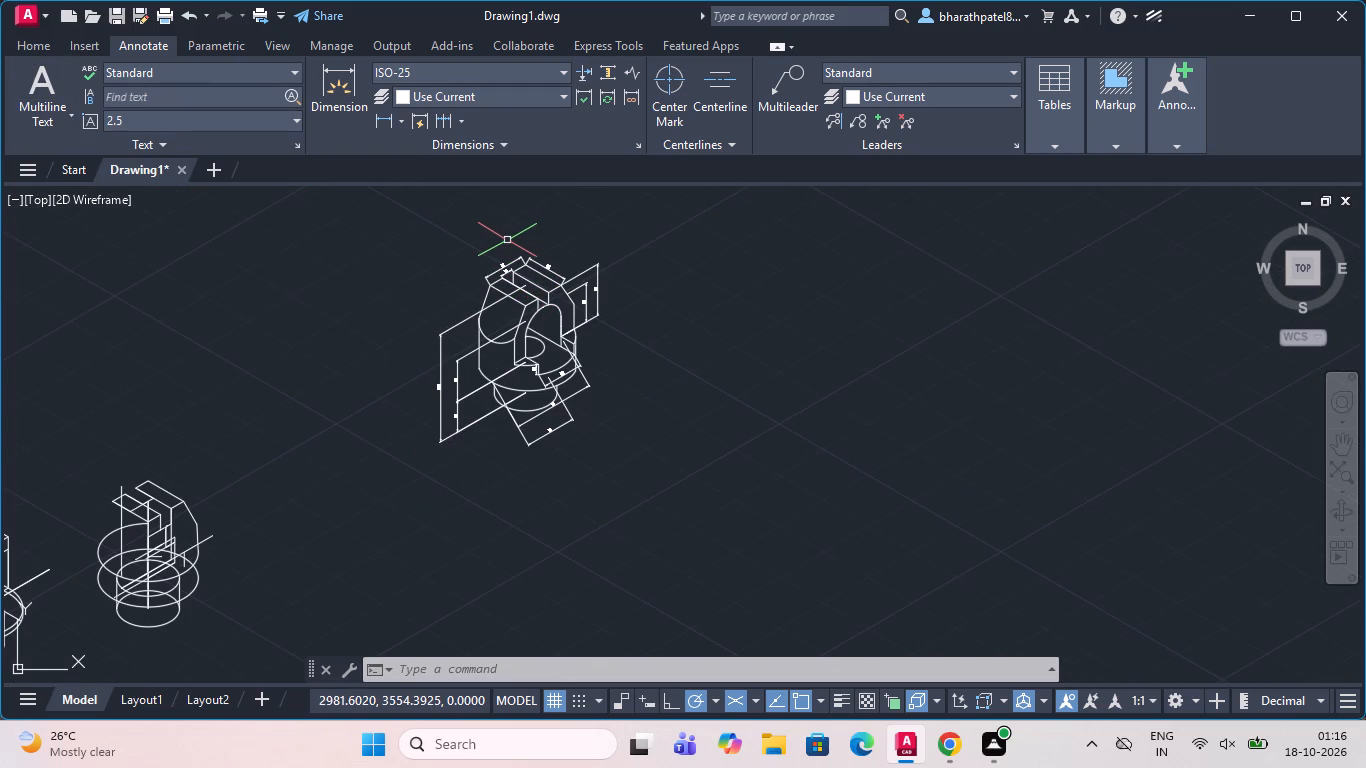
scroll(523, 319, down, 1)
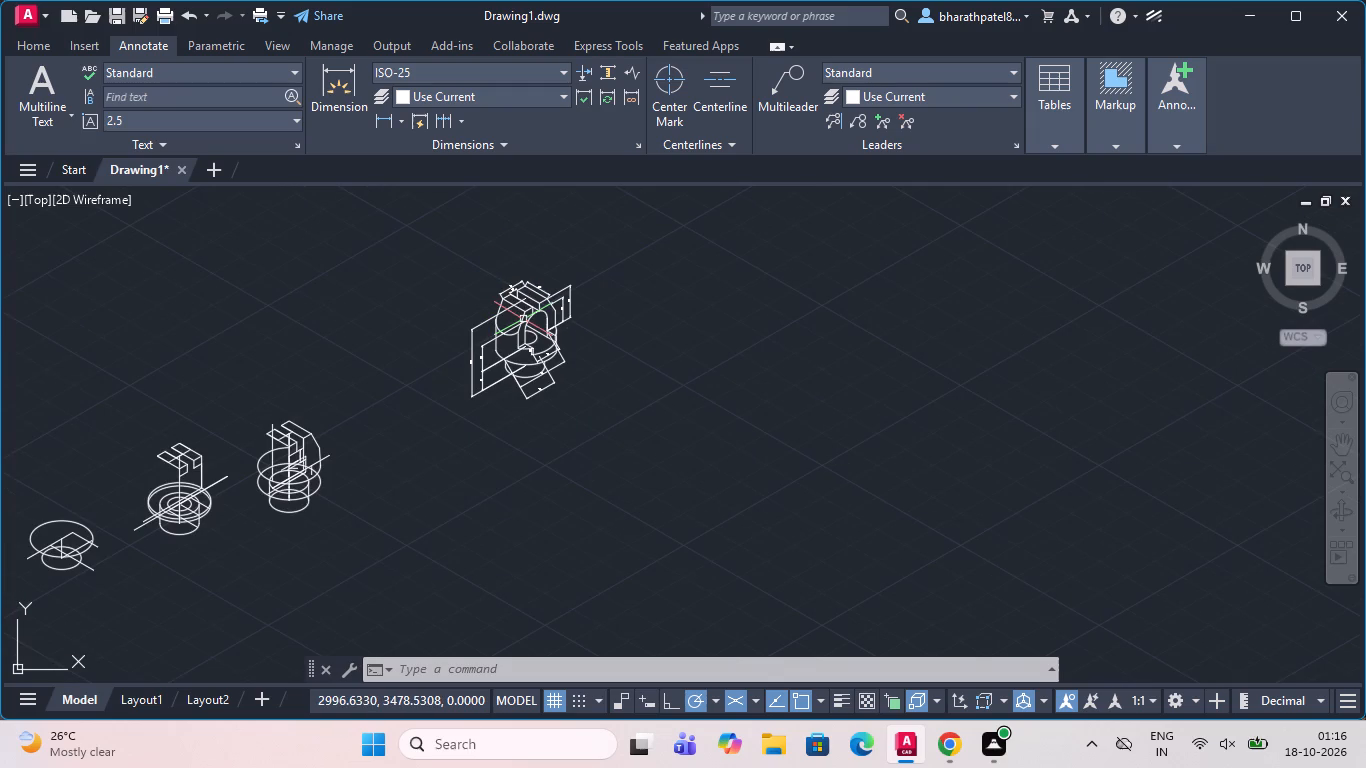
scroll(518, 317, up, 3)
scroll(518, 319, down, 1)
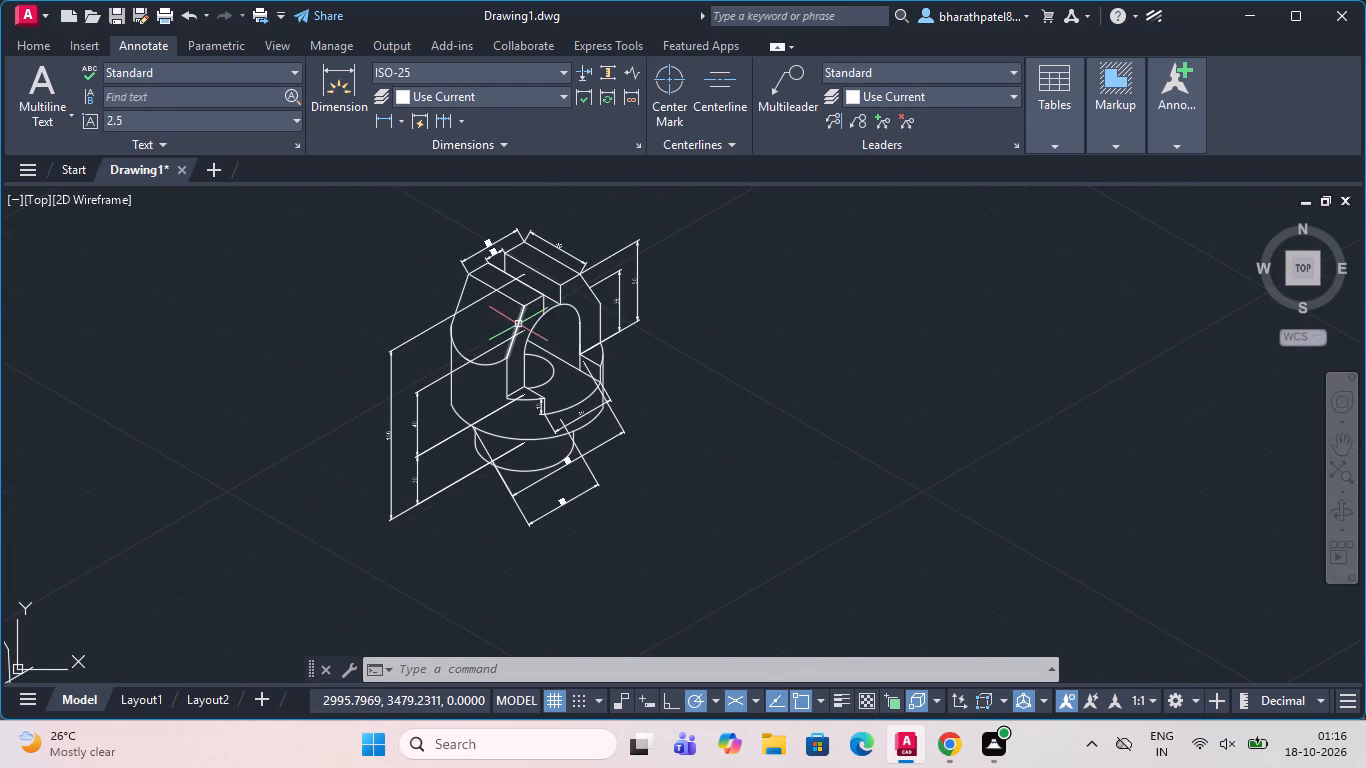
scroll(504, 262, up, 1)
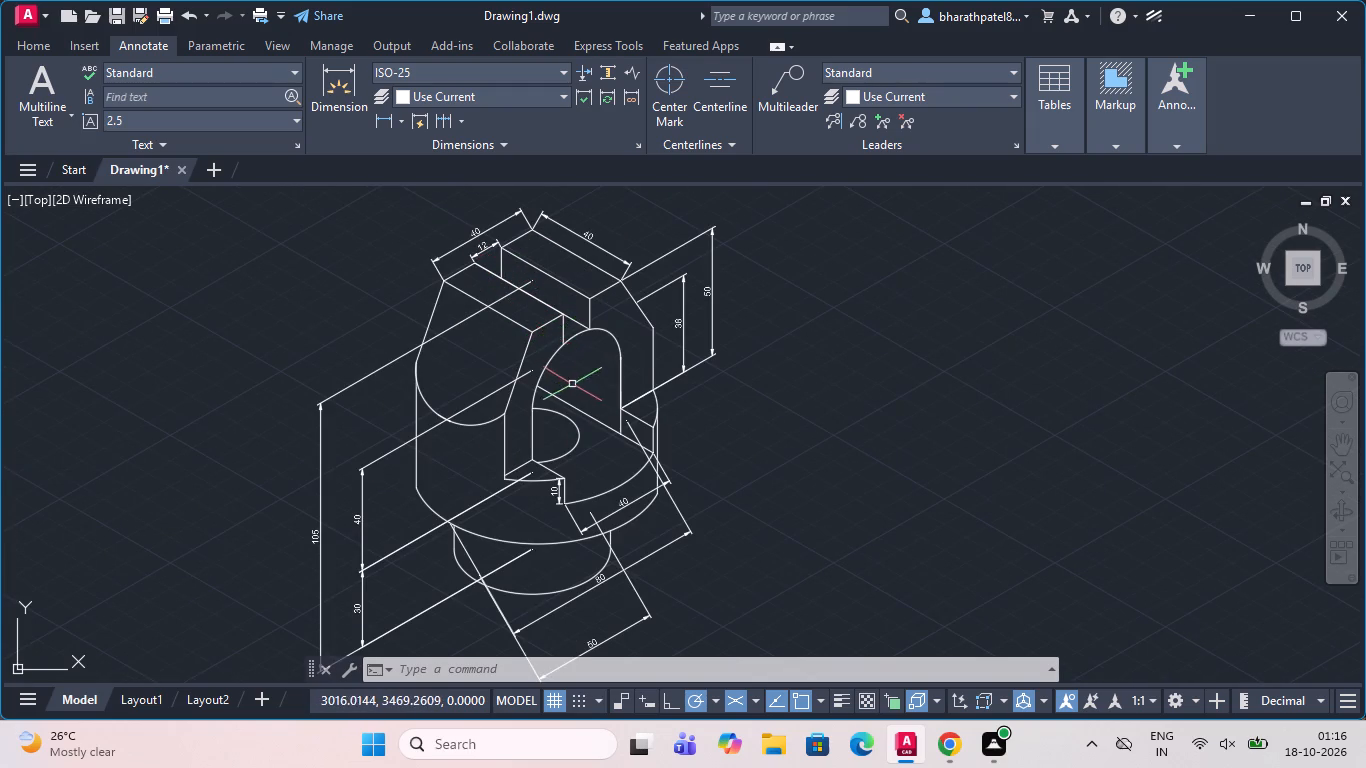
scroll(580, 383, down, 1)
Check the direction angle of the slot floor's straight edge with a trial line from its outer corner.
scroll(605, 460, up, 2)
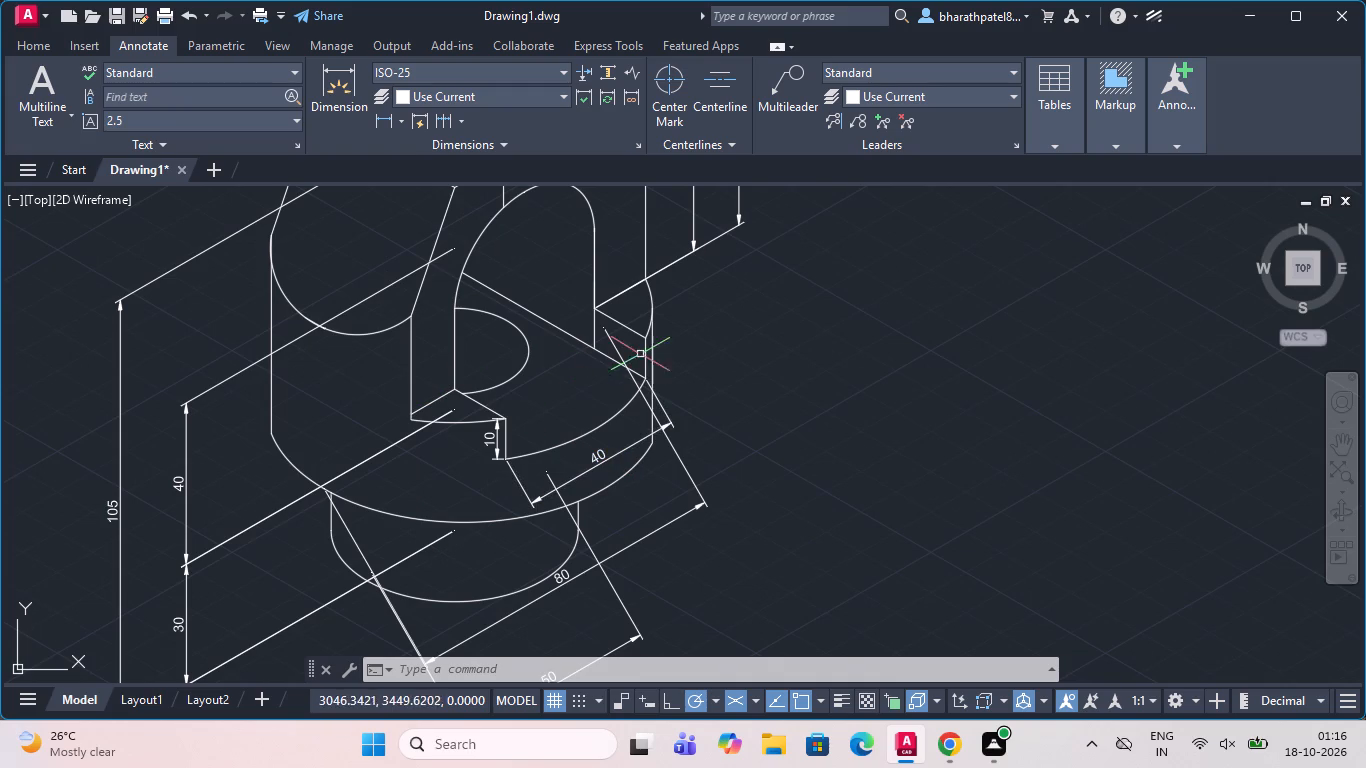
scroll(660, 342, up, 3)
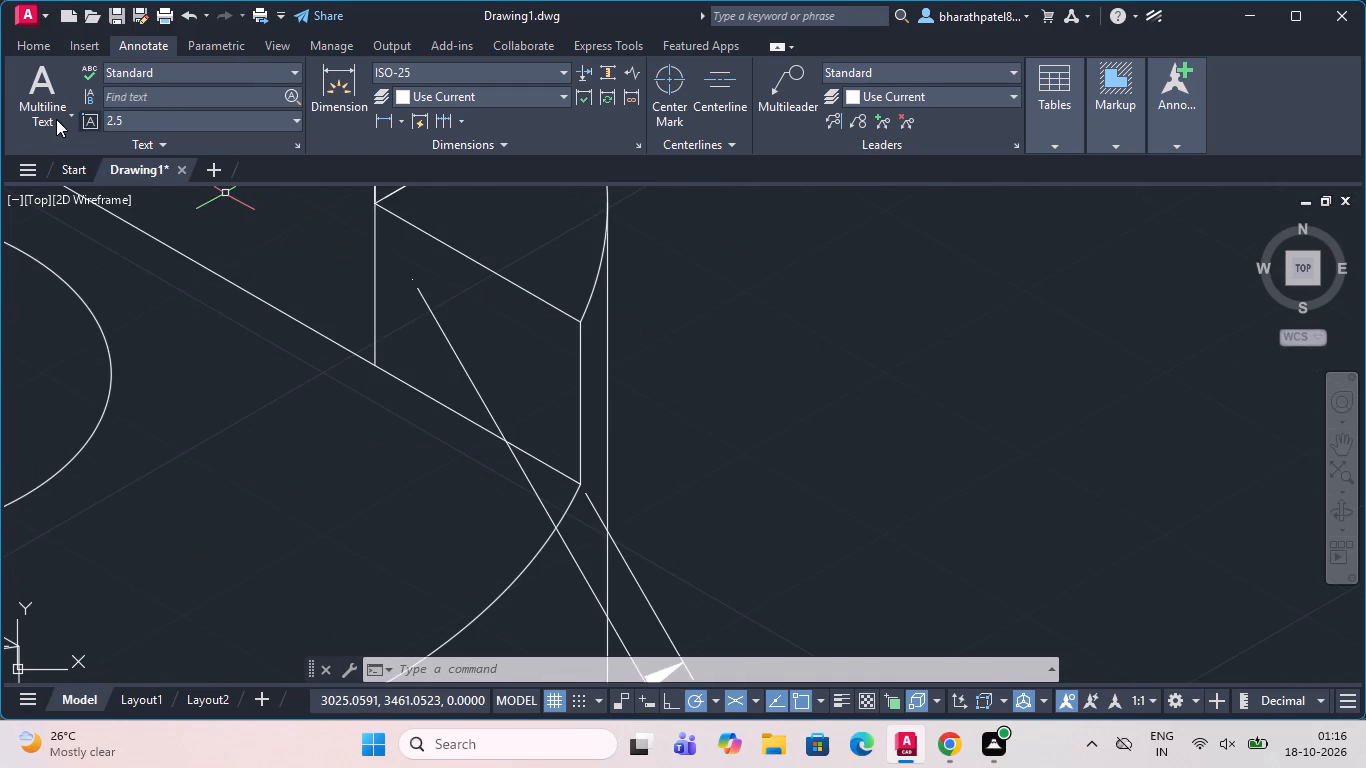
click(28, 44)
click(25, 77)
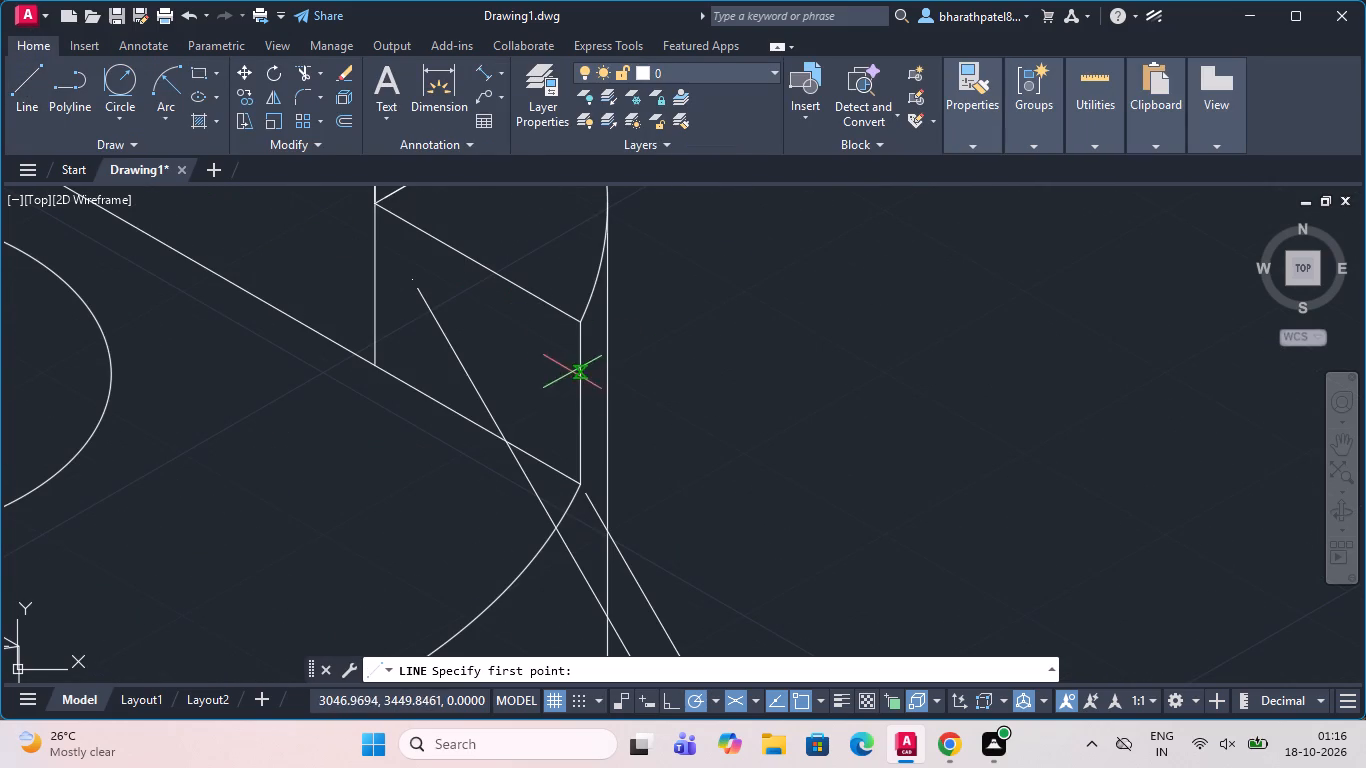
drag(586, 483, 595, 486)
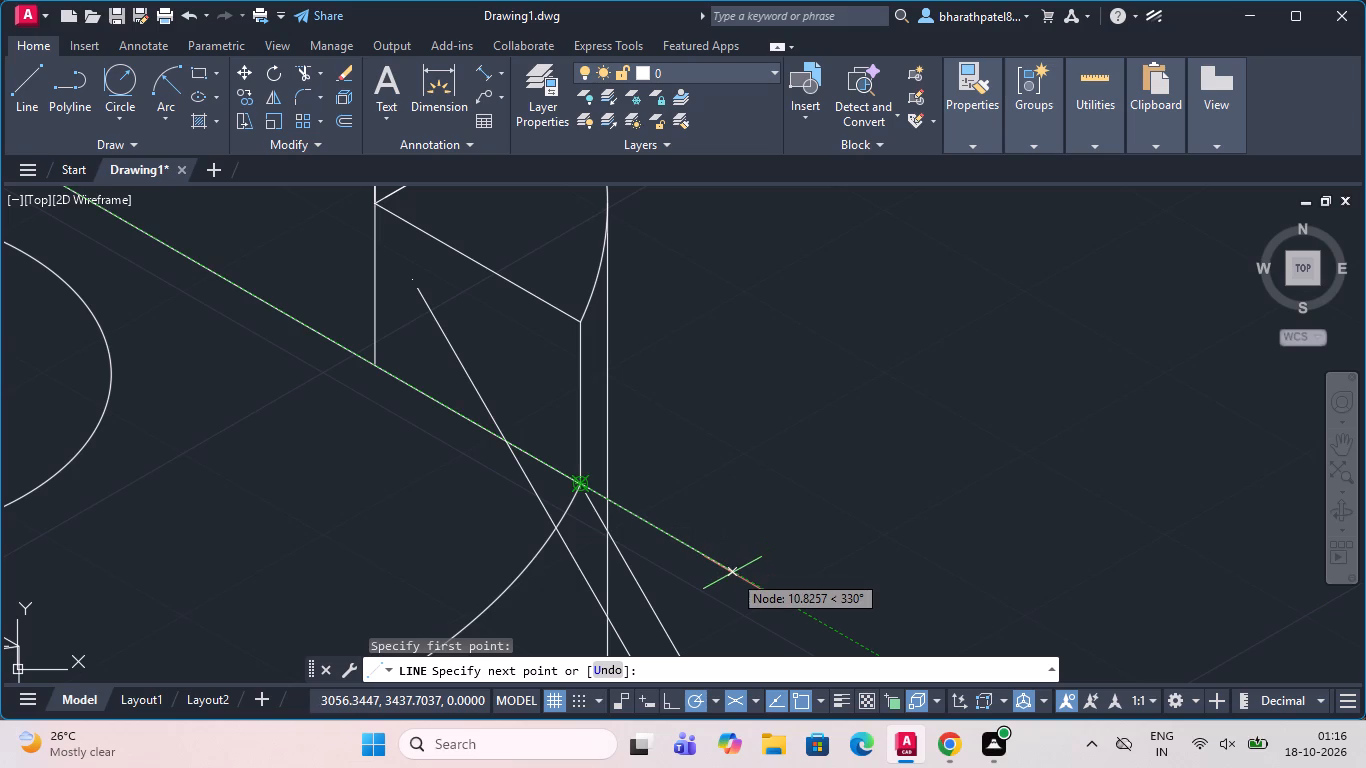
key(Escape)
Oblique the 50, 80 and 40 dimensions around the base with an angle of 330.
scroll(738, 425, down, 4)
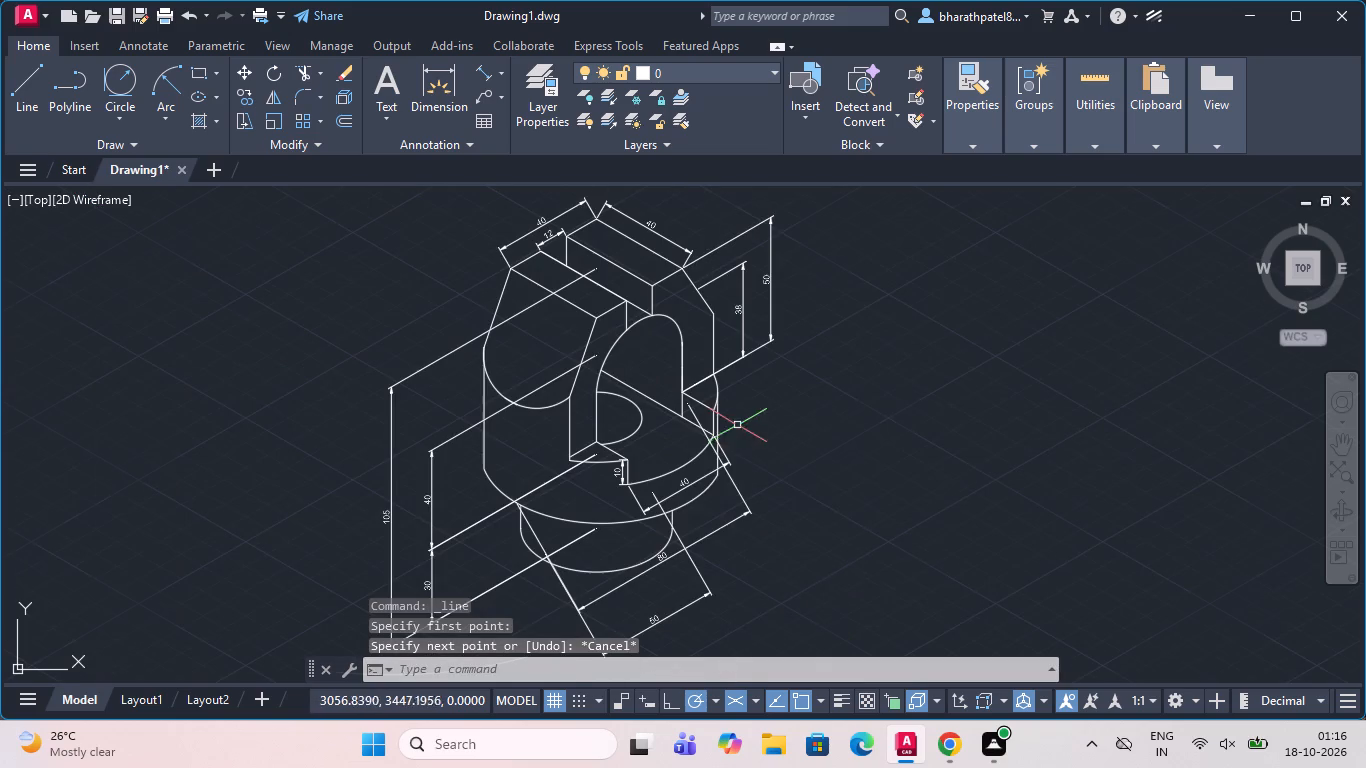
scroll(696, 546, down, 1)
scroll(600, 624, up, 3)
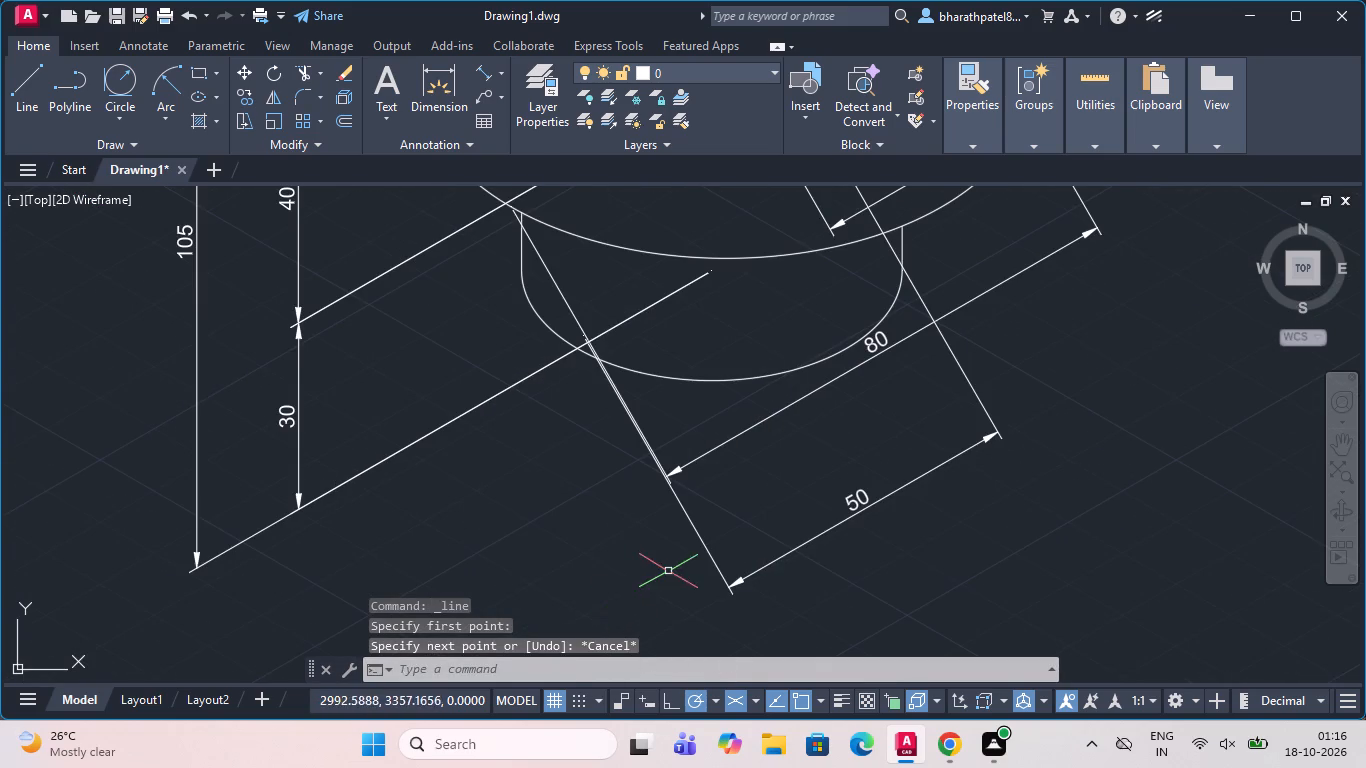
click(696, 531)
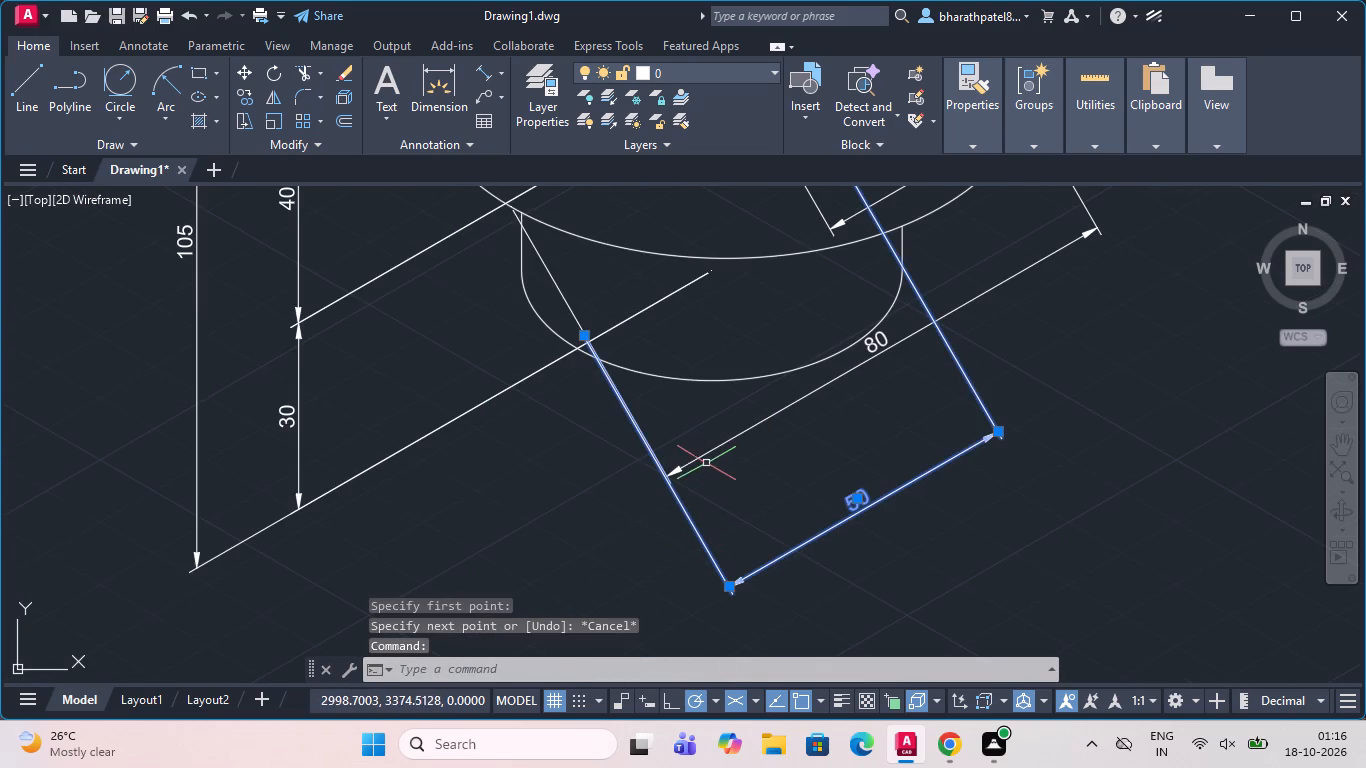
click(707, 454)
scroll(706, 461, down, 2)
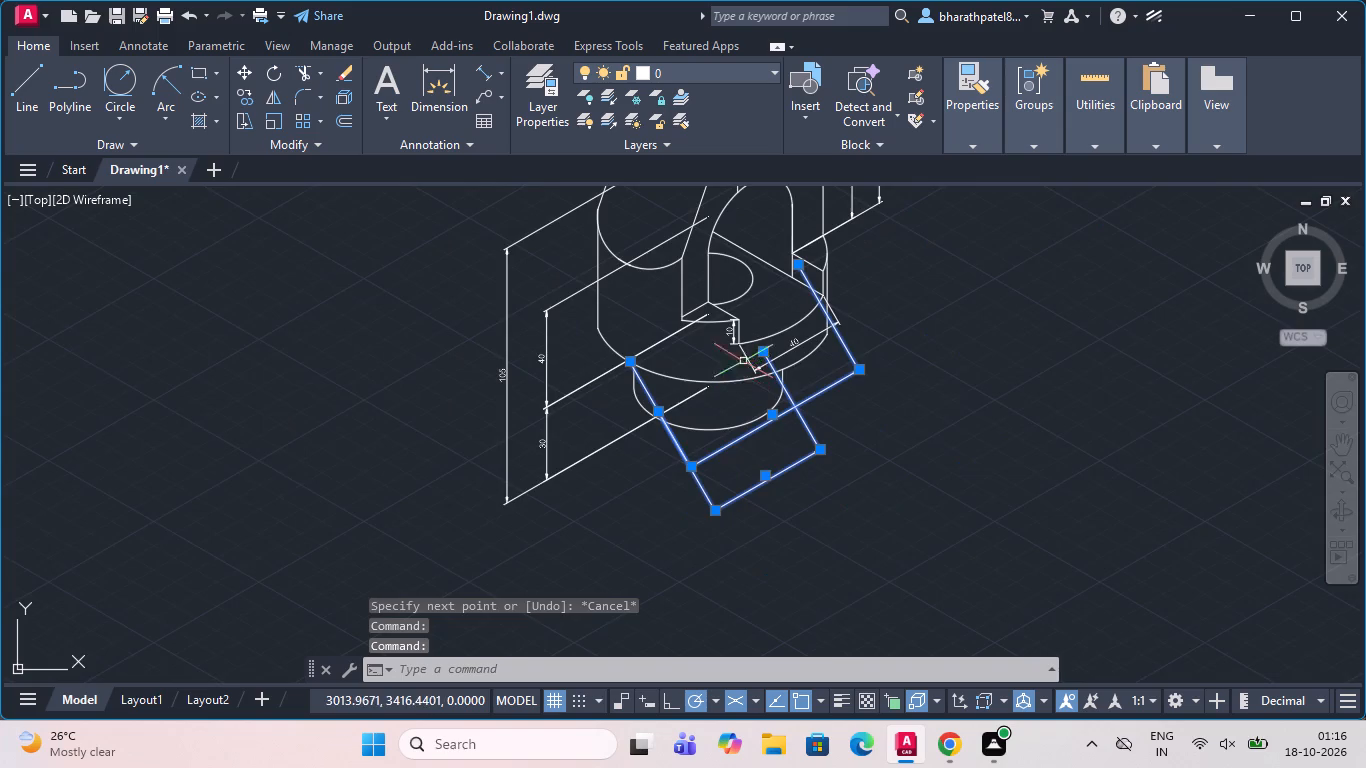
scroll(746, 354, up, 3)
click(809, 395)
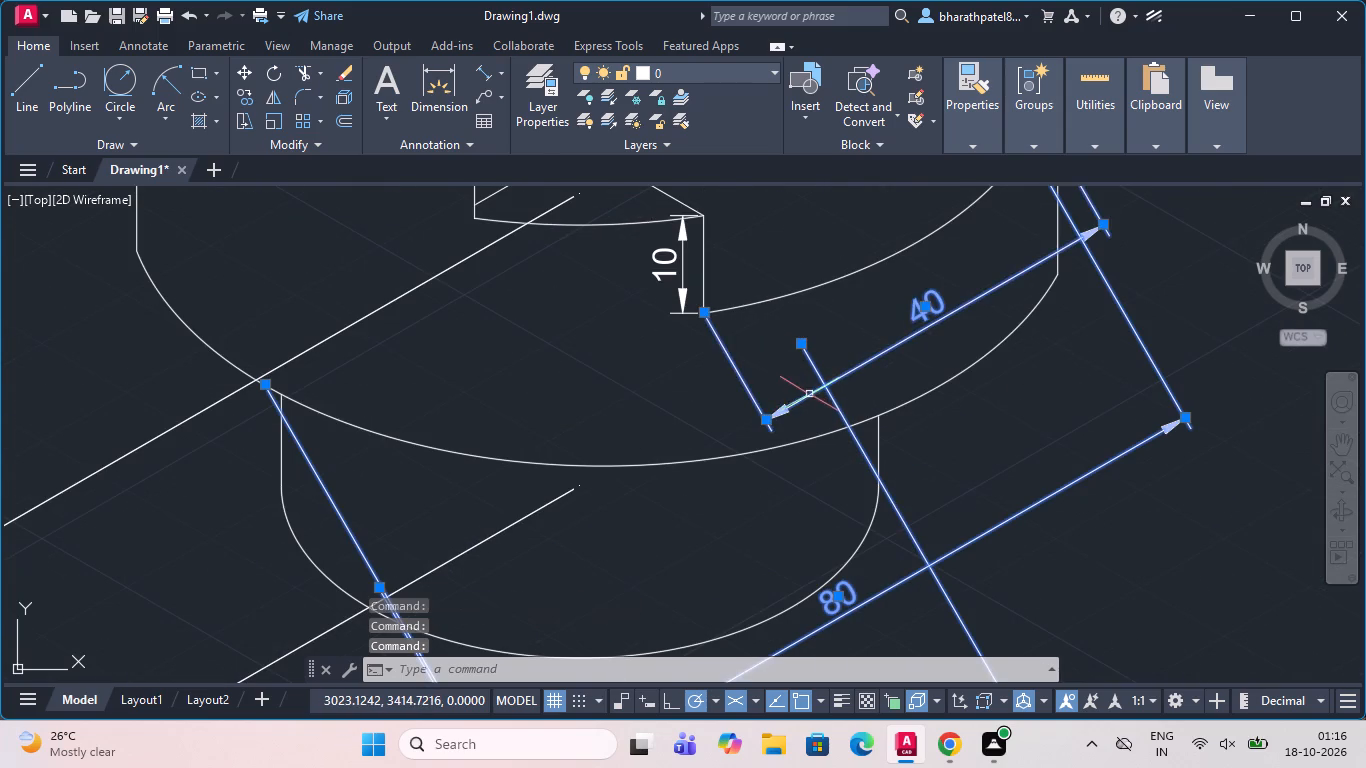
scroll(809, 394, down, 3)
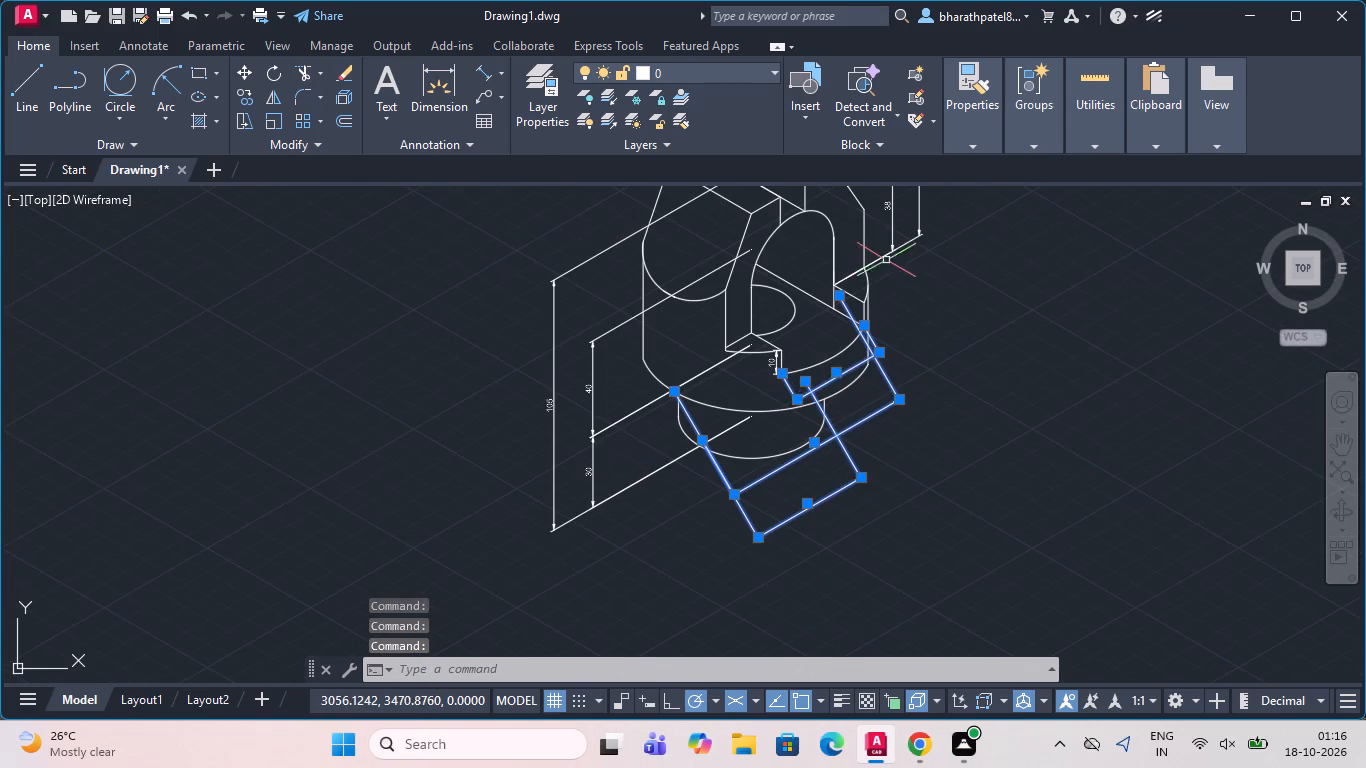
scroll(885, 252, up, 2)
scroll(884, 254, down, 2)
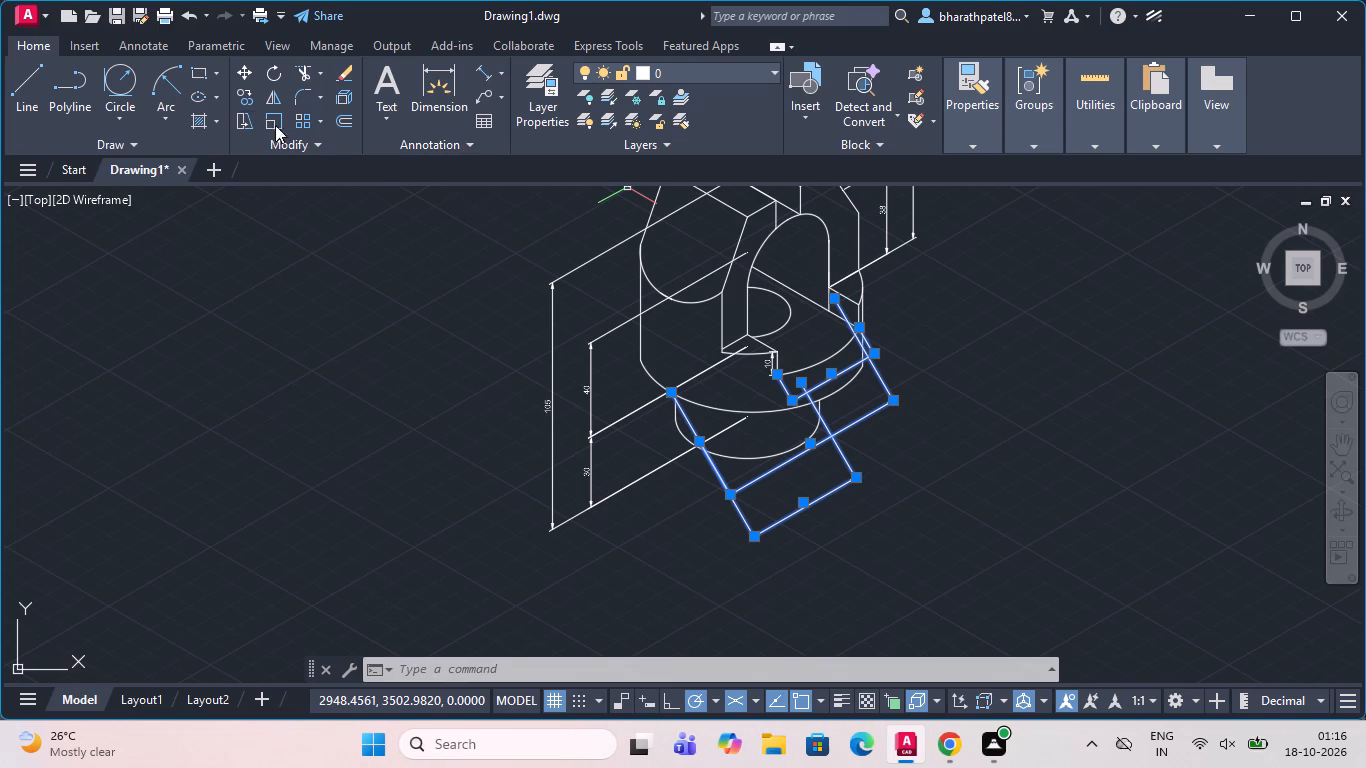
click(128, 40)
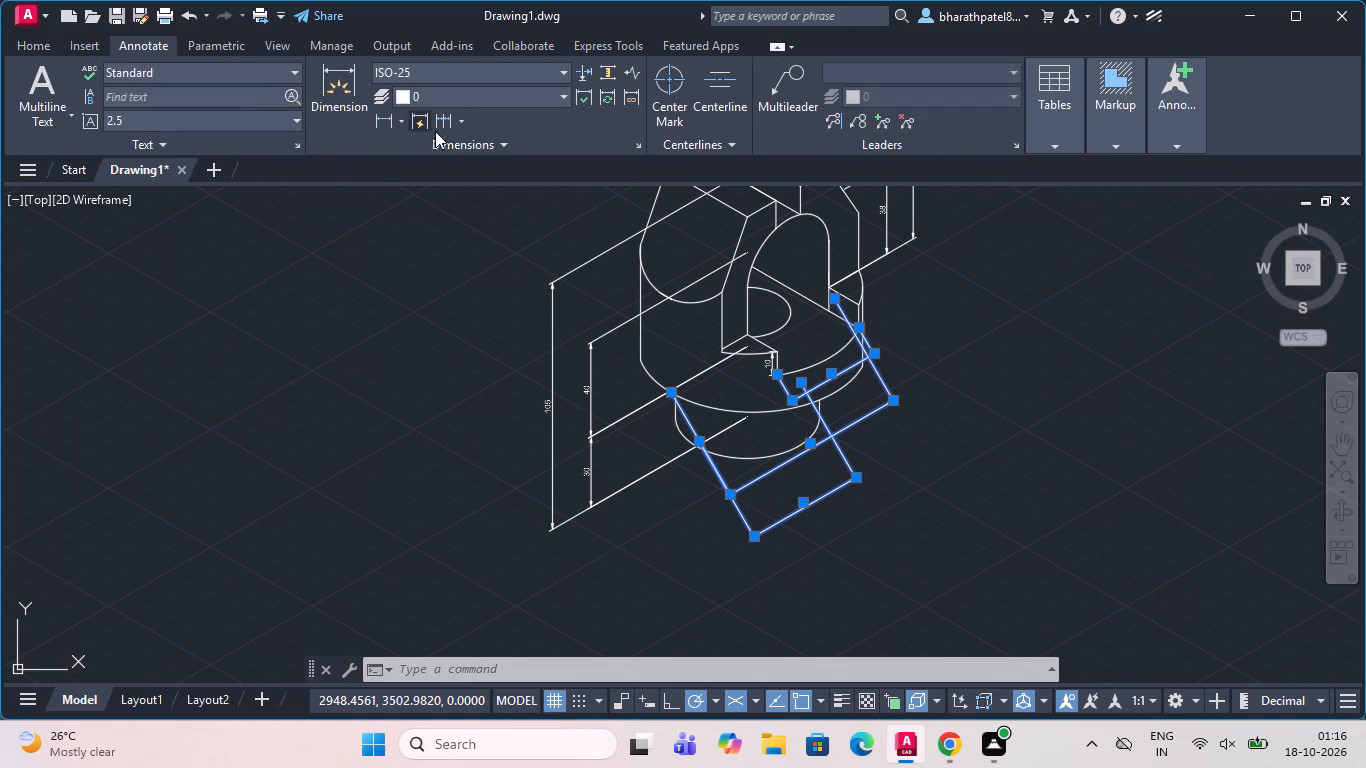
click(450, 139)
click(352, 165)
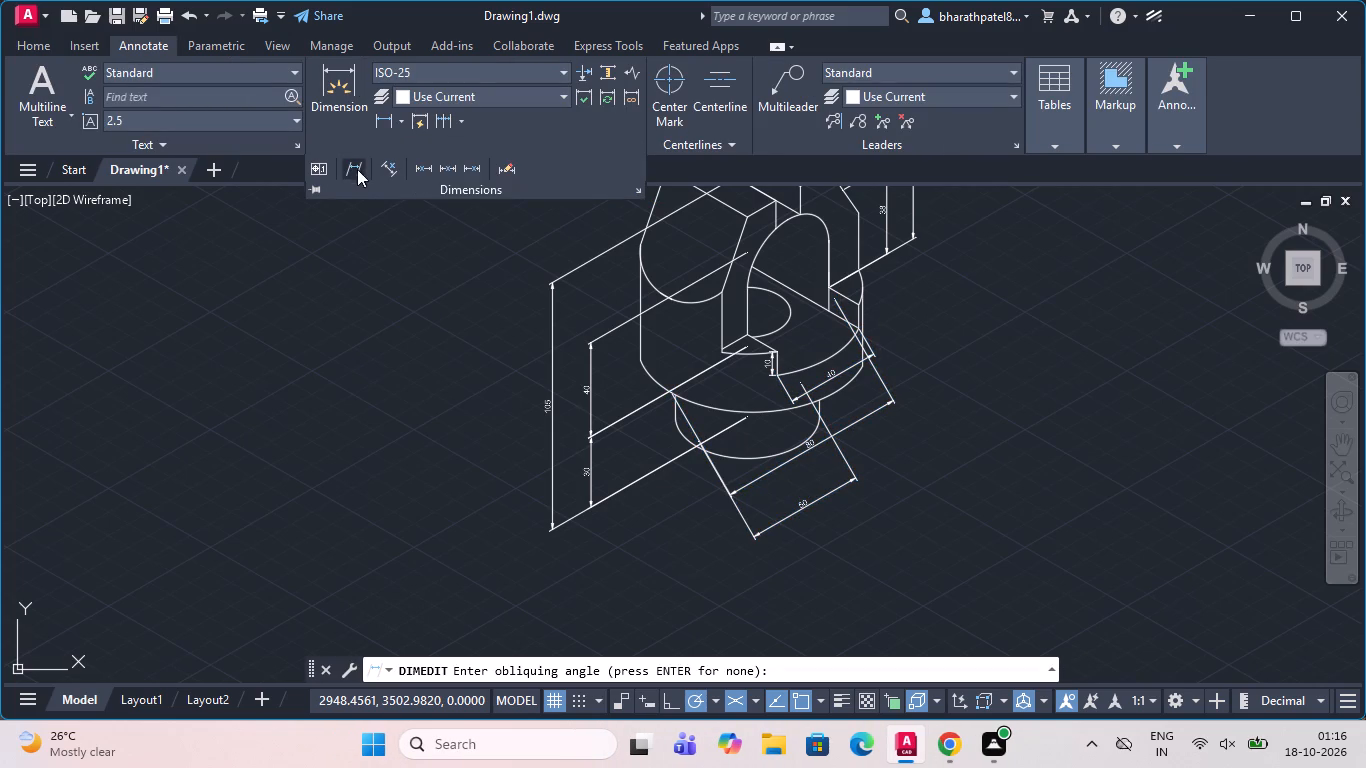
text(330)
key(Return)
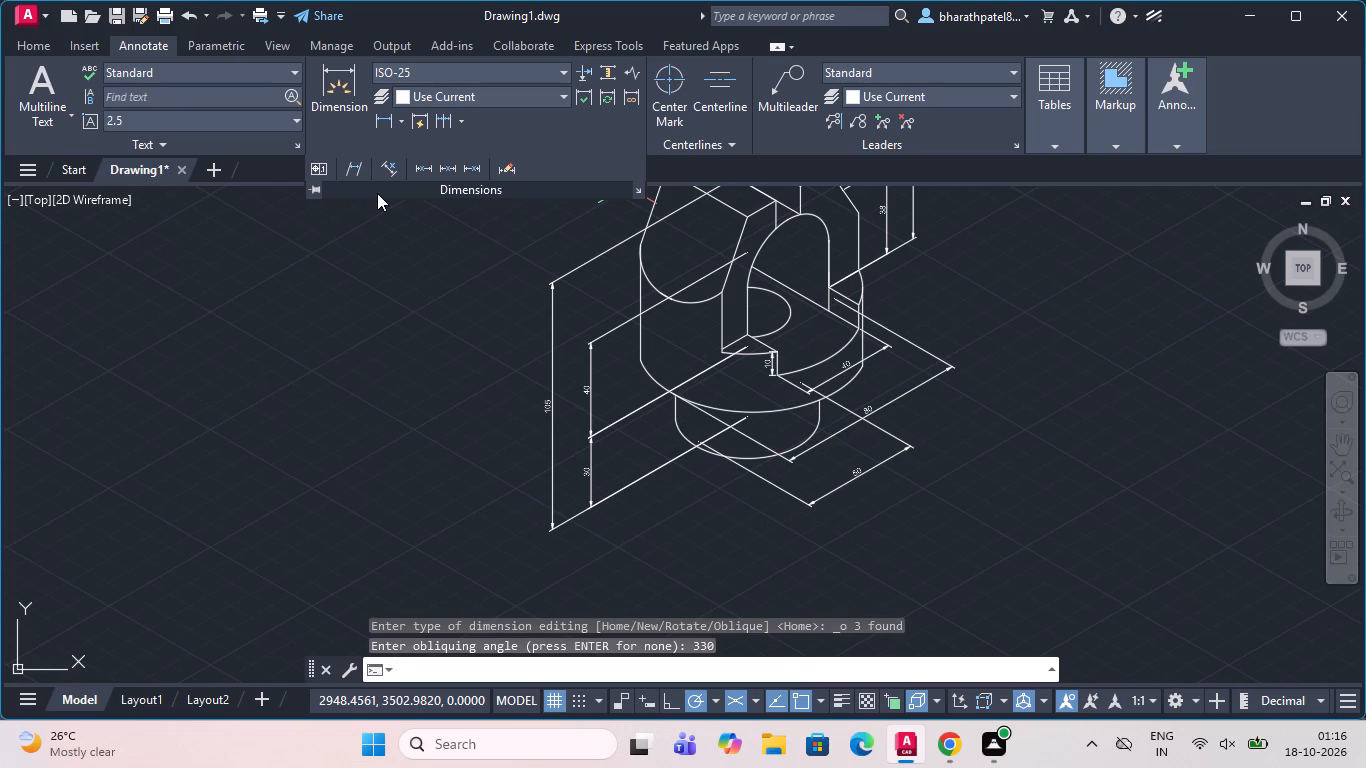
Oblique the two 40 dimensions and the 12 dimension along the part's top edges with an angle of 90.
scroll(685, 418, down, 2)
scroll(784, 363, up, 3)
scroll(781, 361, down, 2)
scroll(702, 247, up, 2)
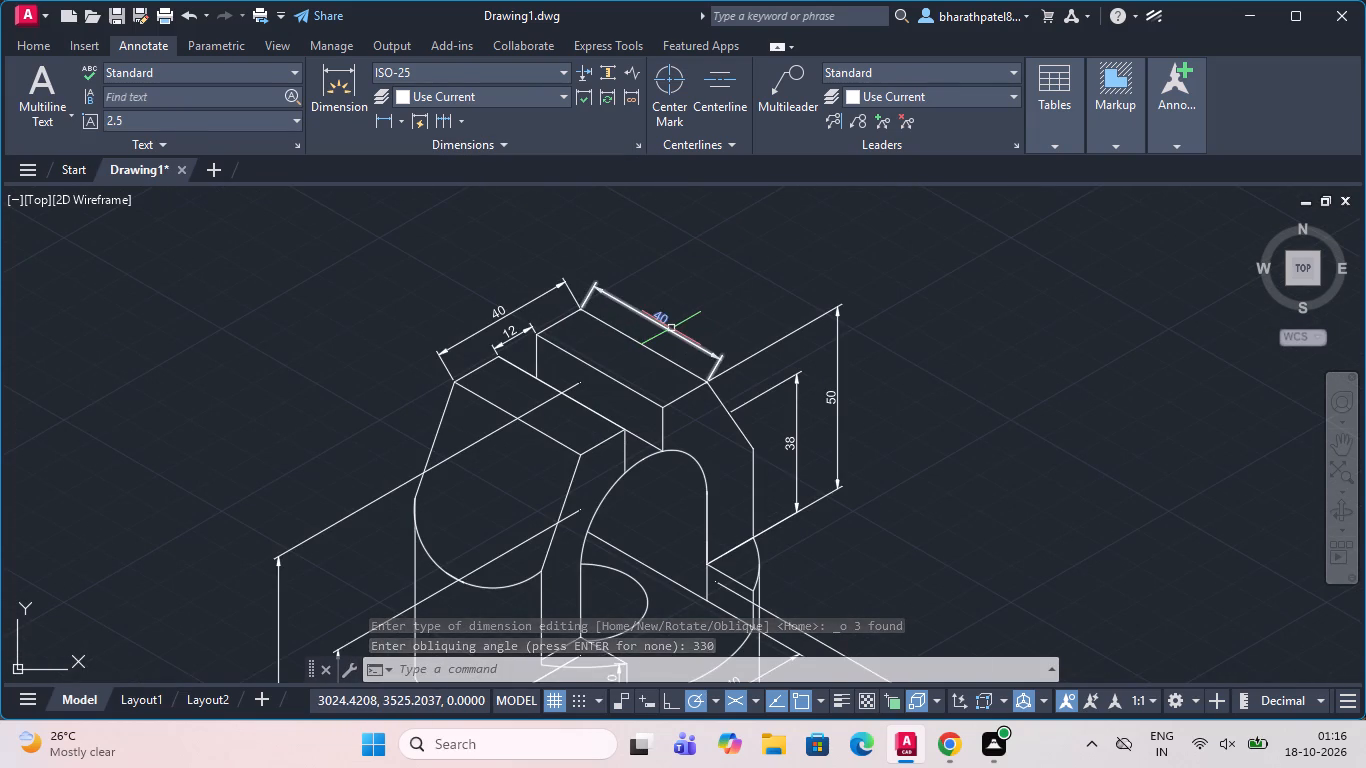
click(670, 328)
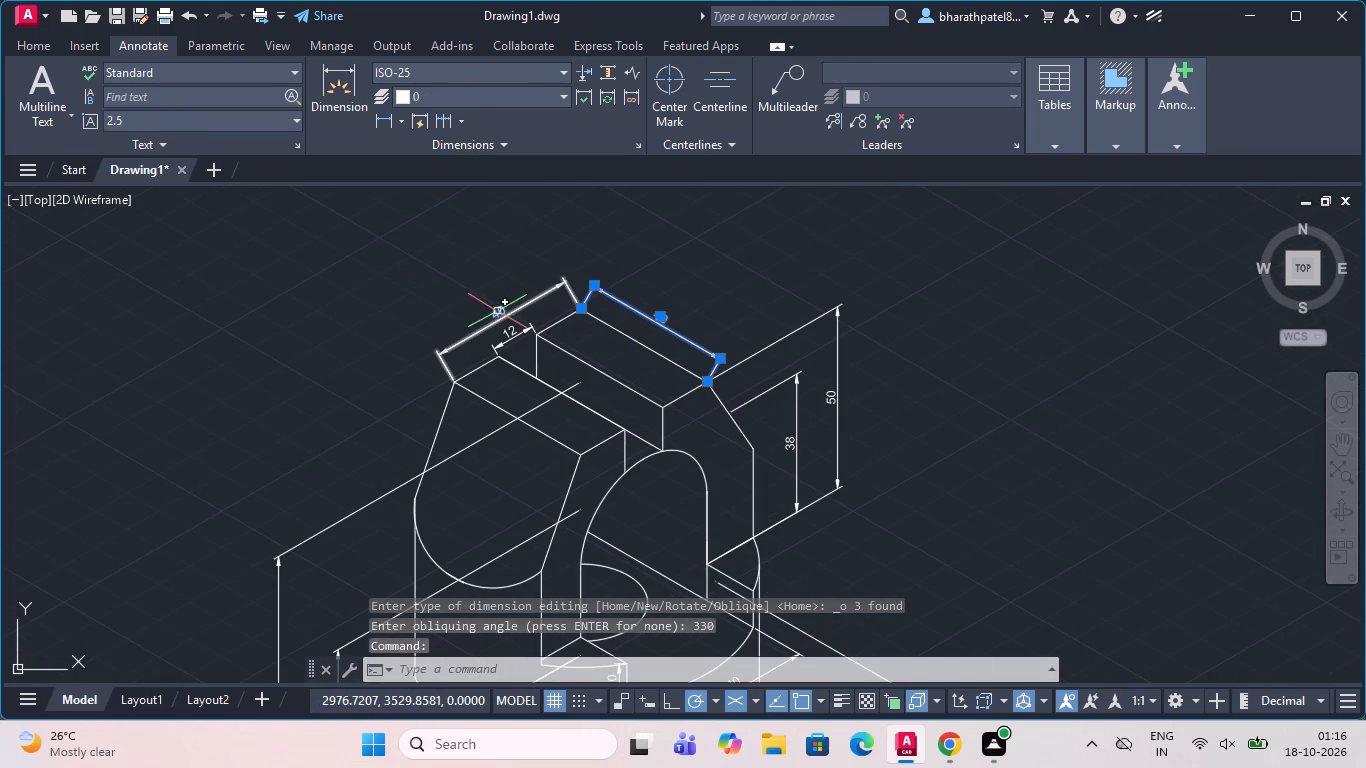
click(489, 324)
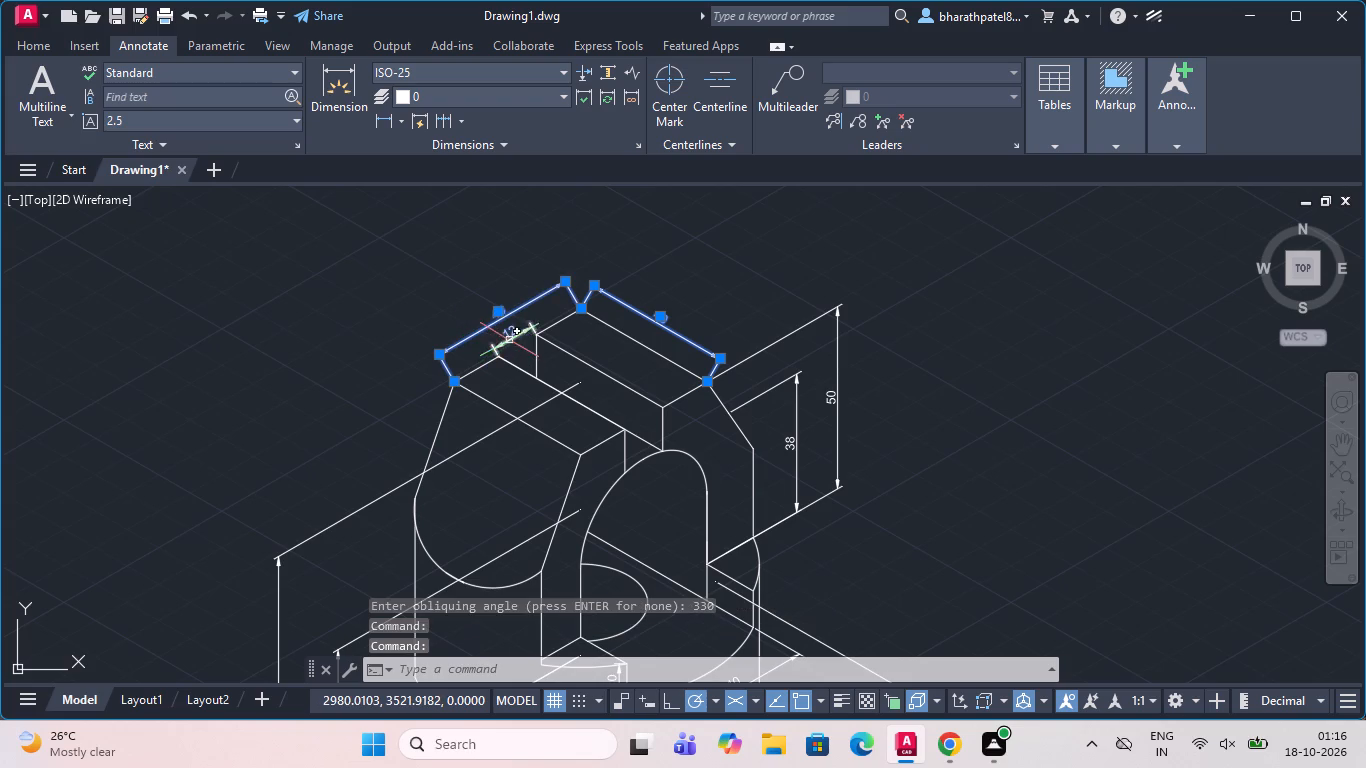
click(509, 340)
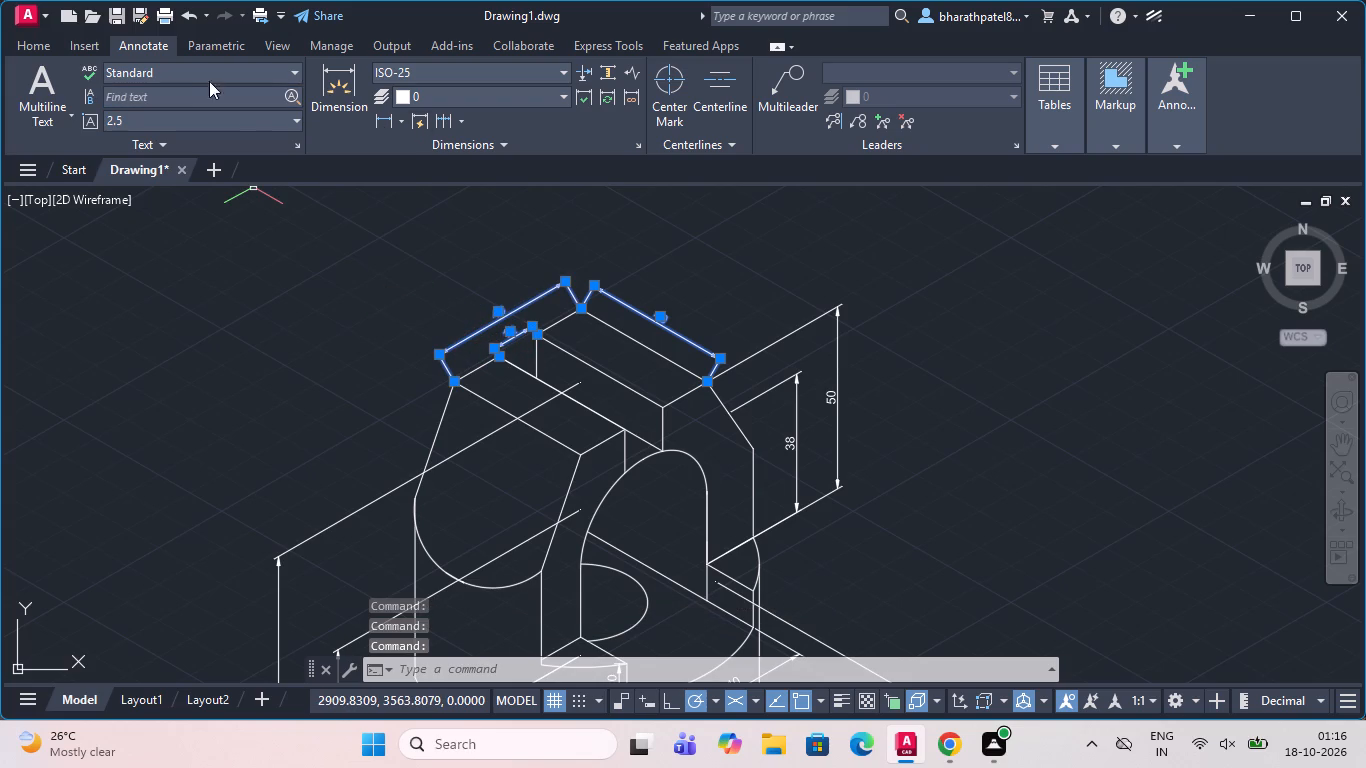
click(434, 137)
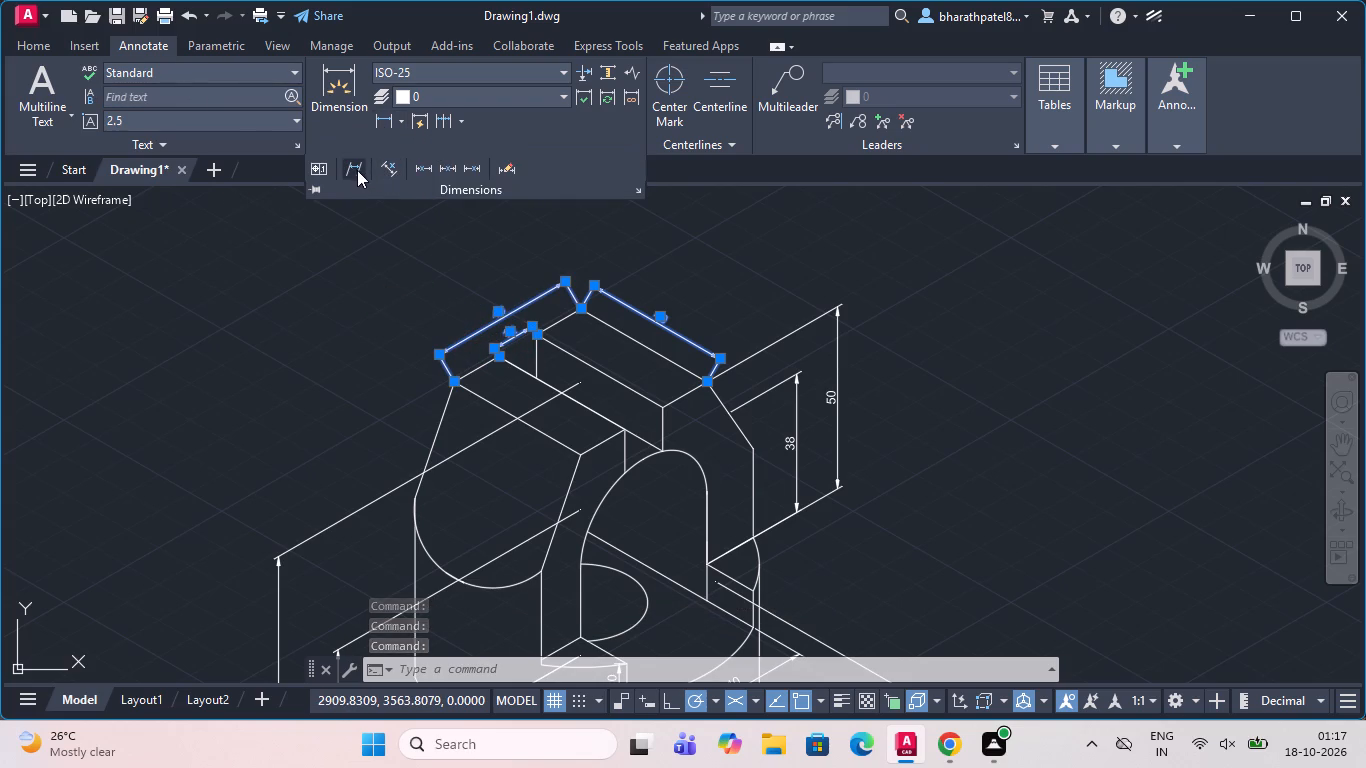
click(356, 169)
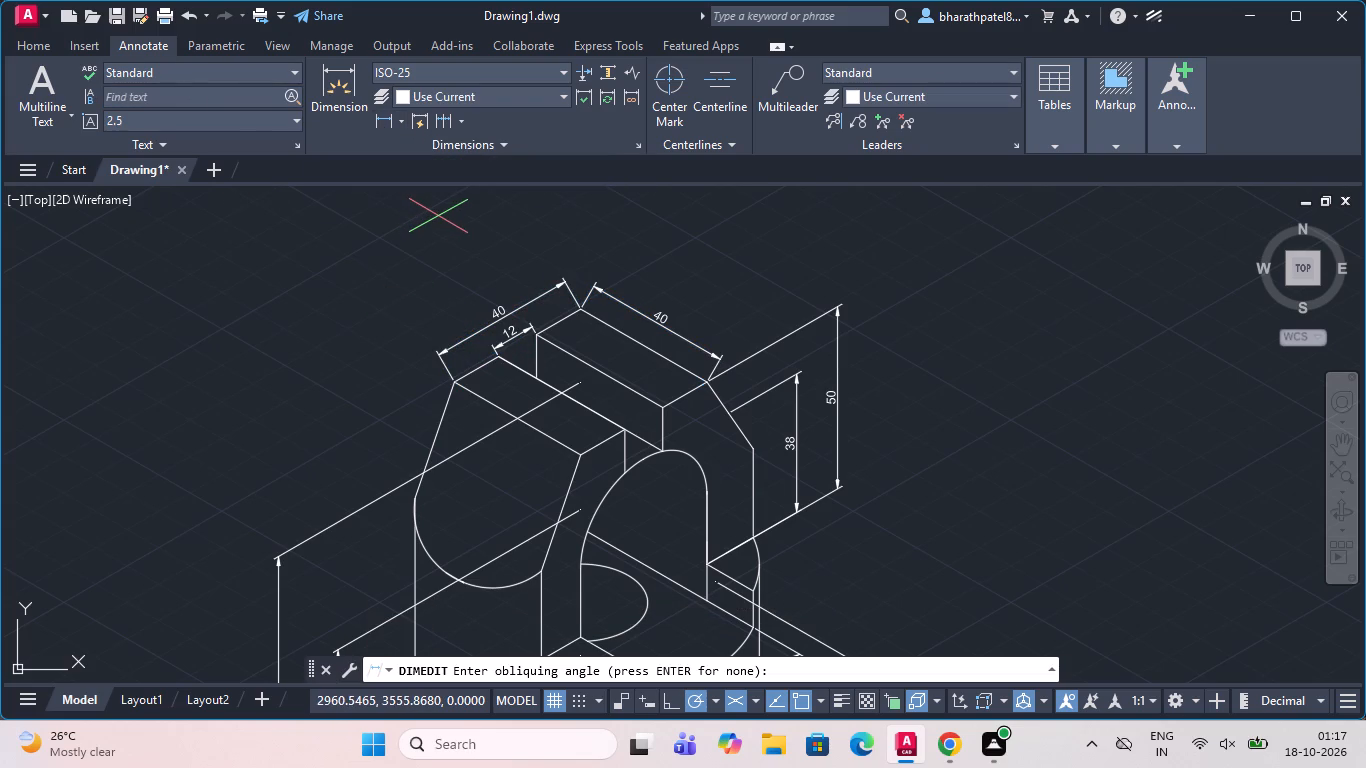
text(90)
key(Return)
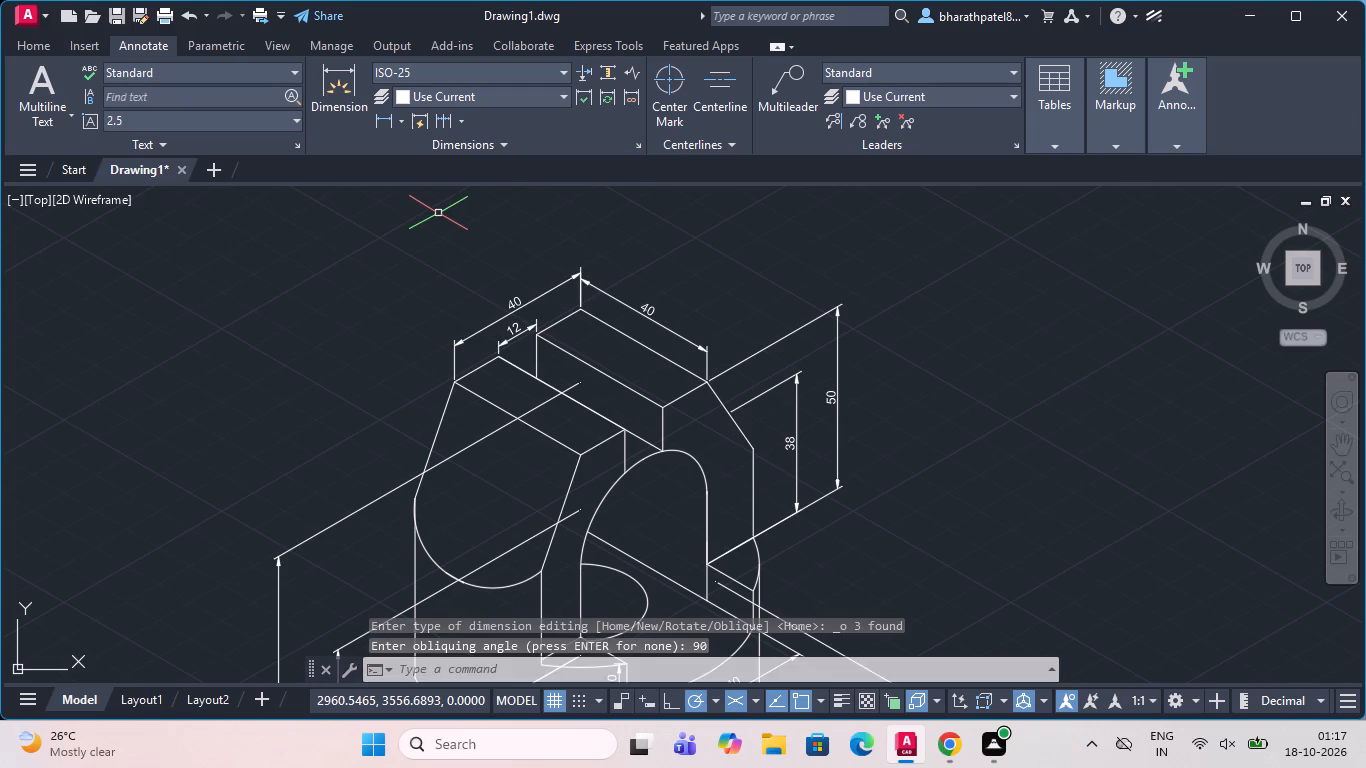
scroll(436, 202, down, 2)
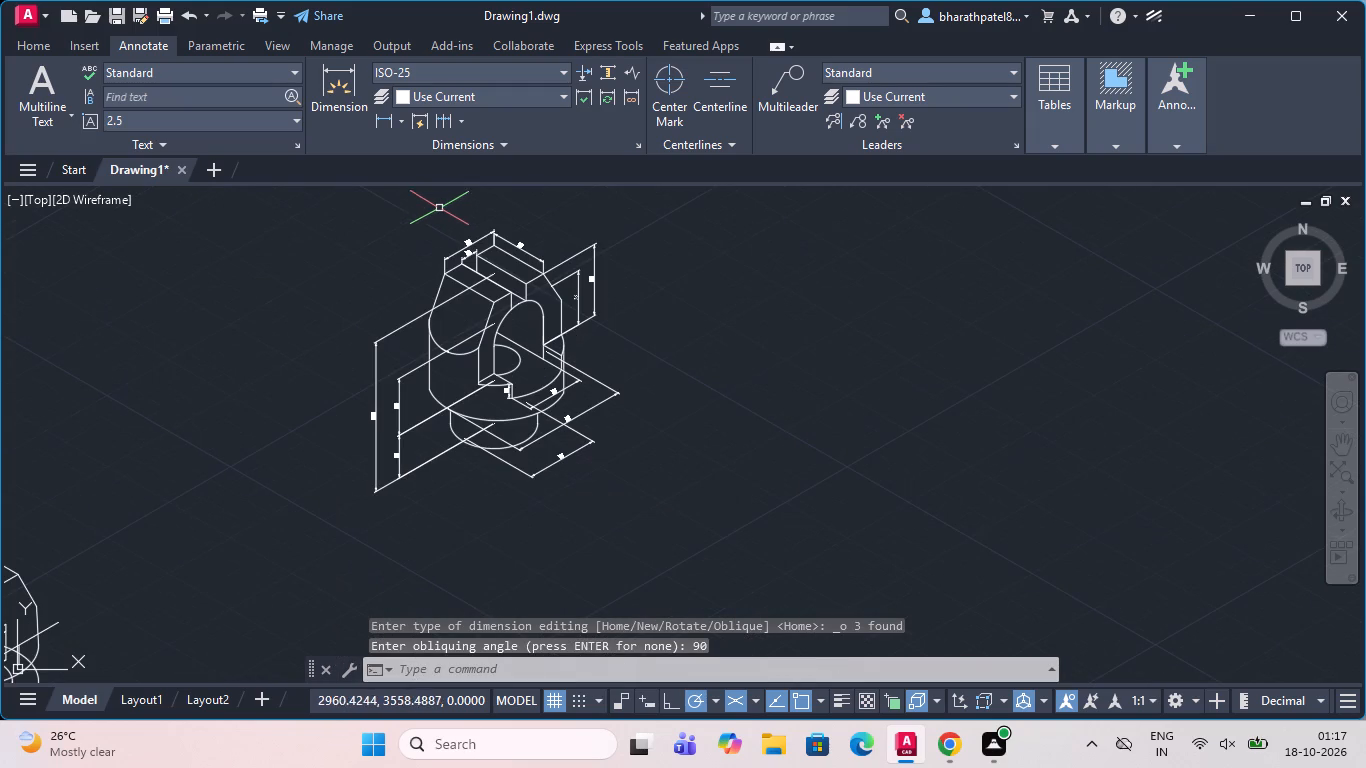
Oblique the 10 dimension at the slot floor's vertical step with an angle of 210.
scroll(504, 342, up, 1)
scroll(506, 344, down, 1)
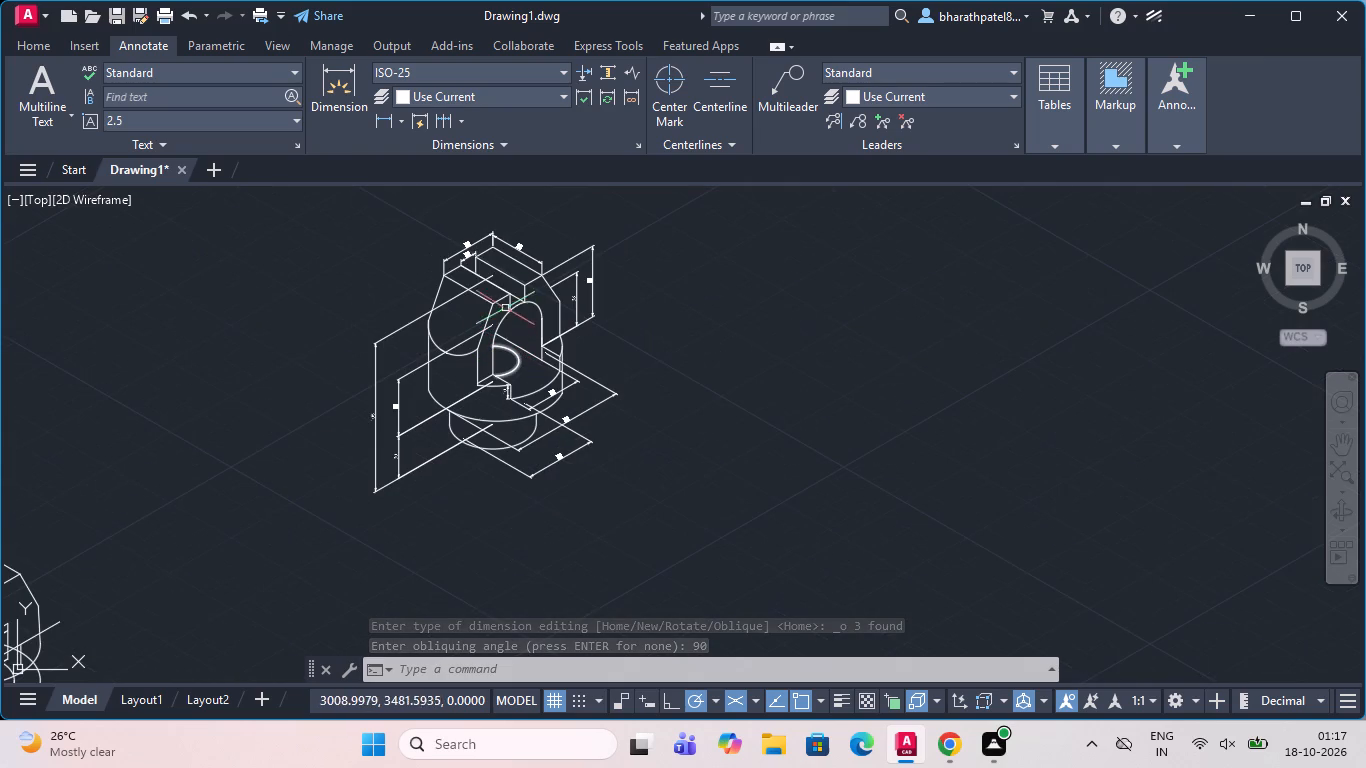
scroll(486, 250, up, 1)
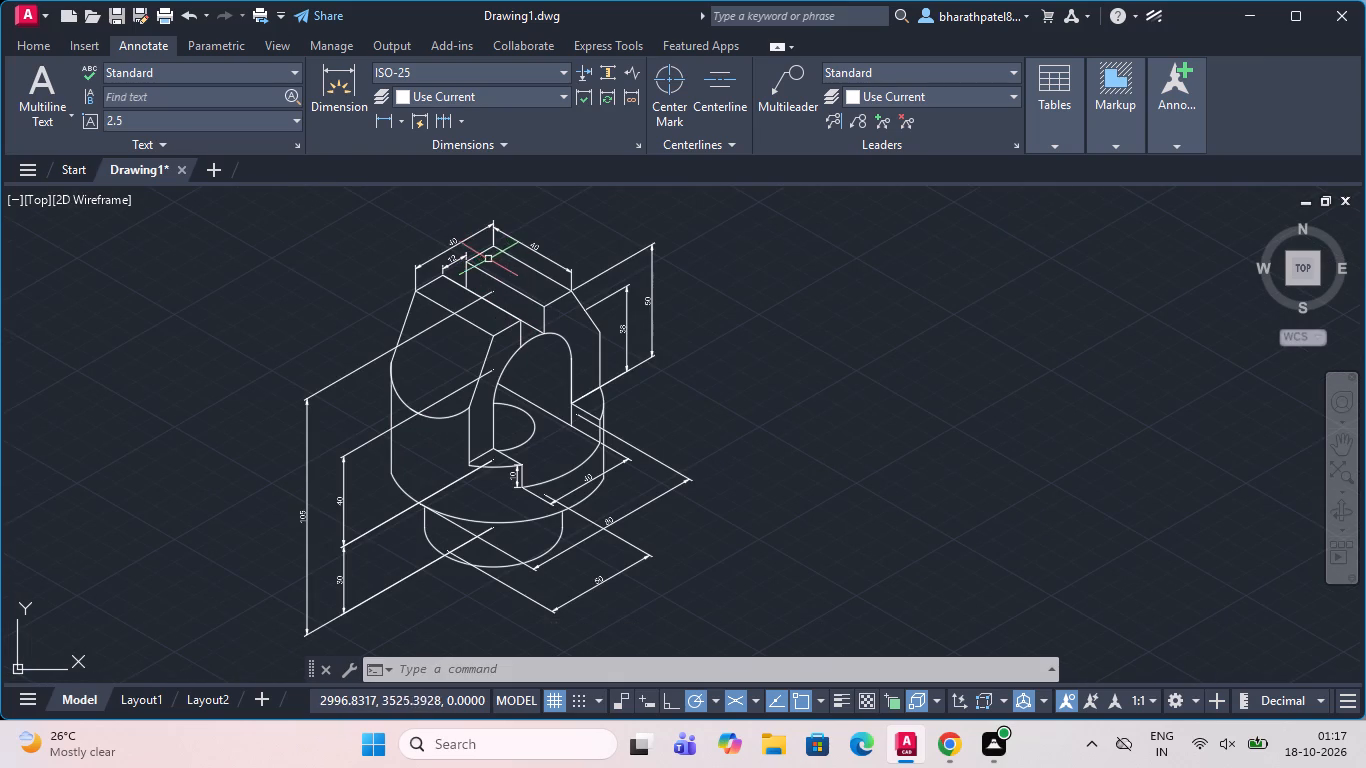
scroll(517, 490, up, 2)
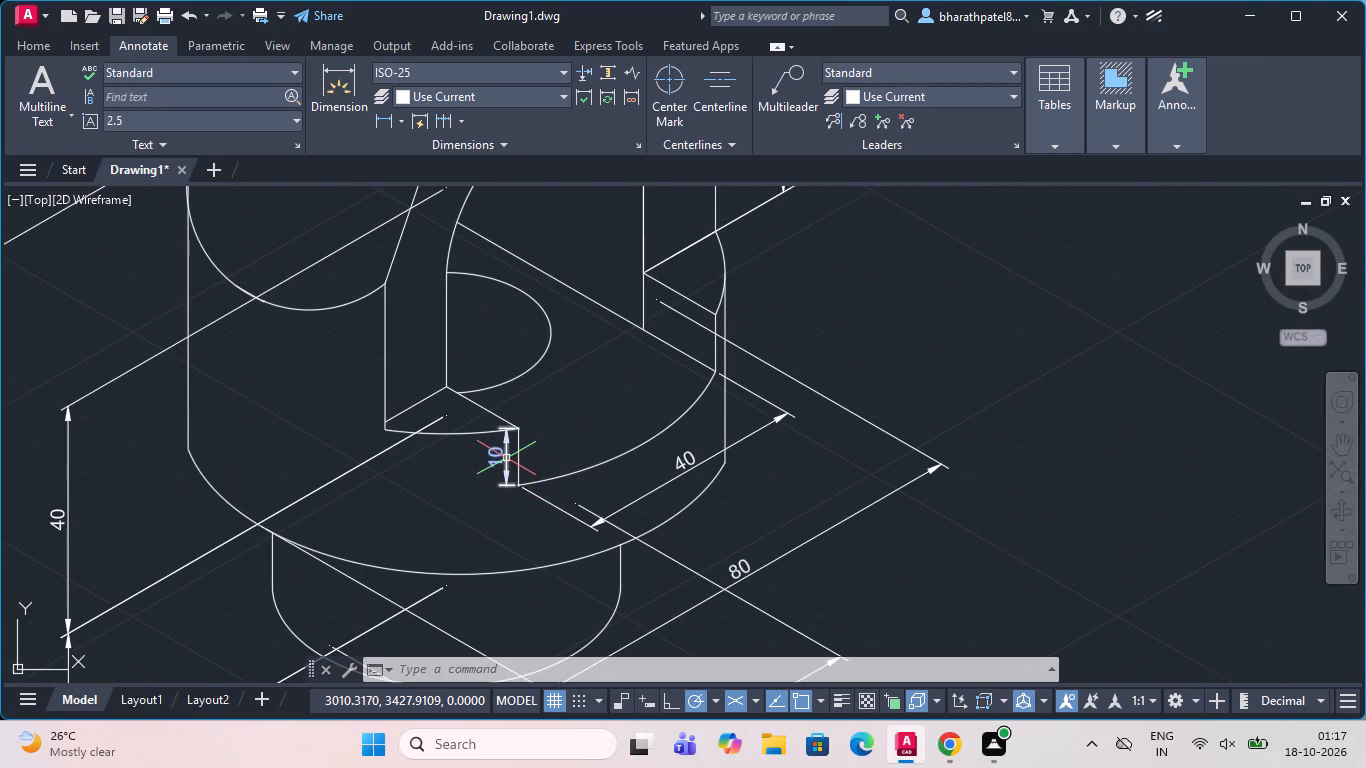
click(506, 458)
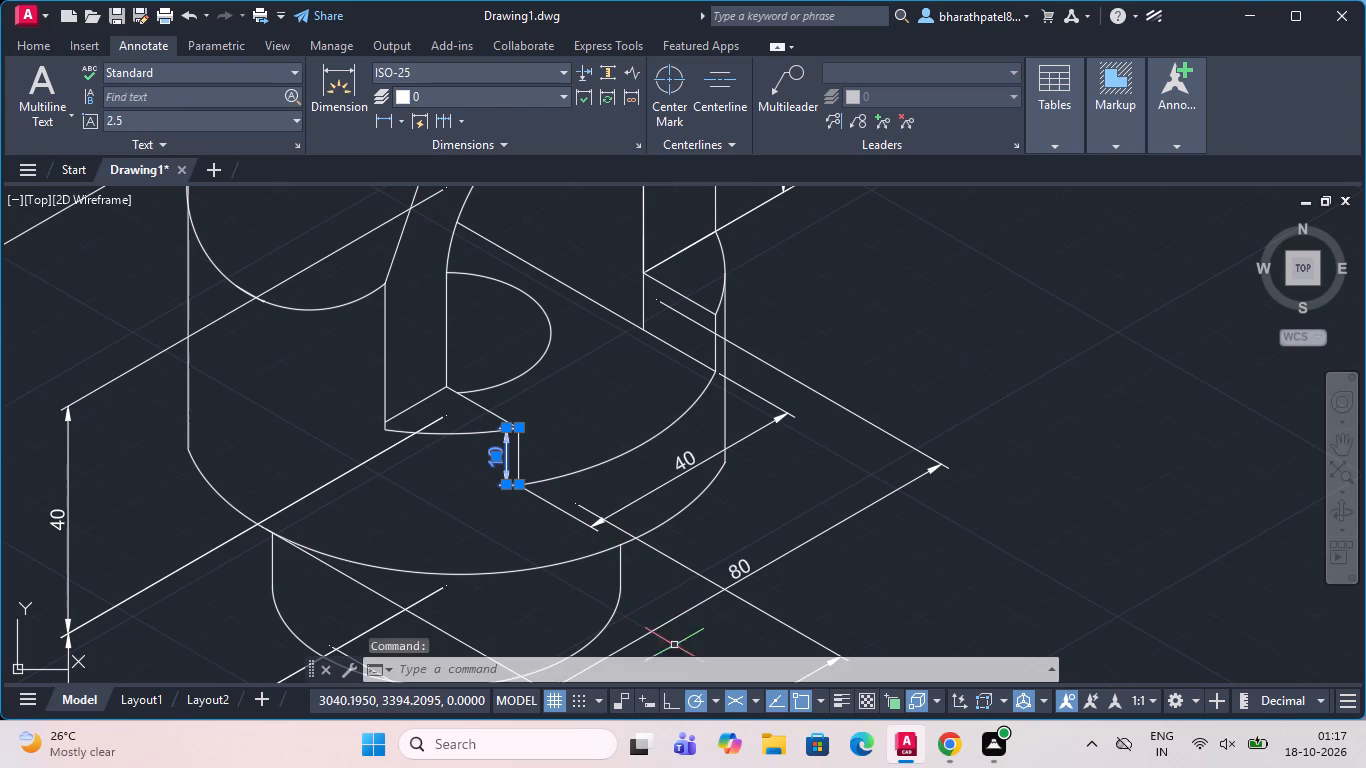
click(448, 144)
click(356, 170)
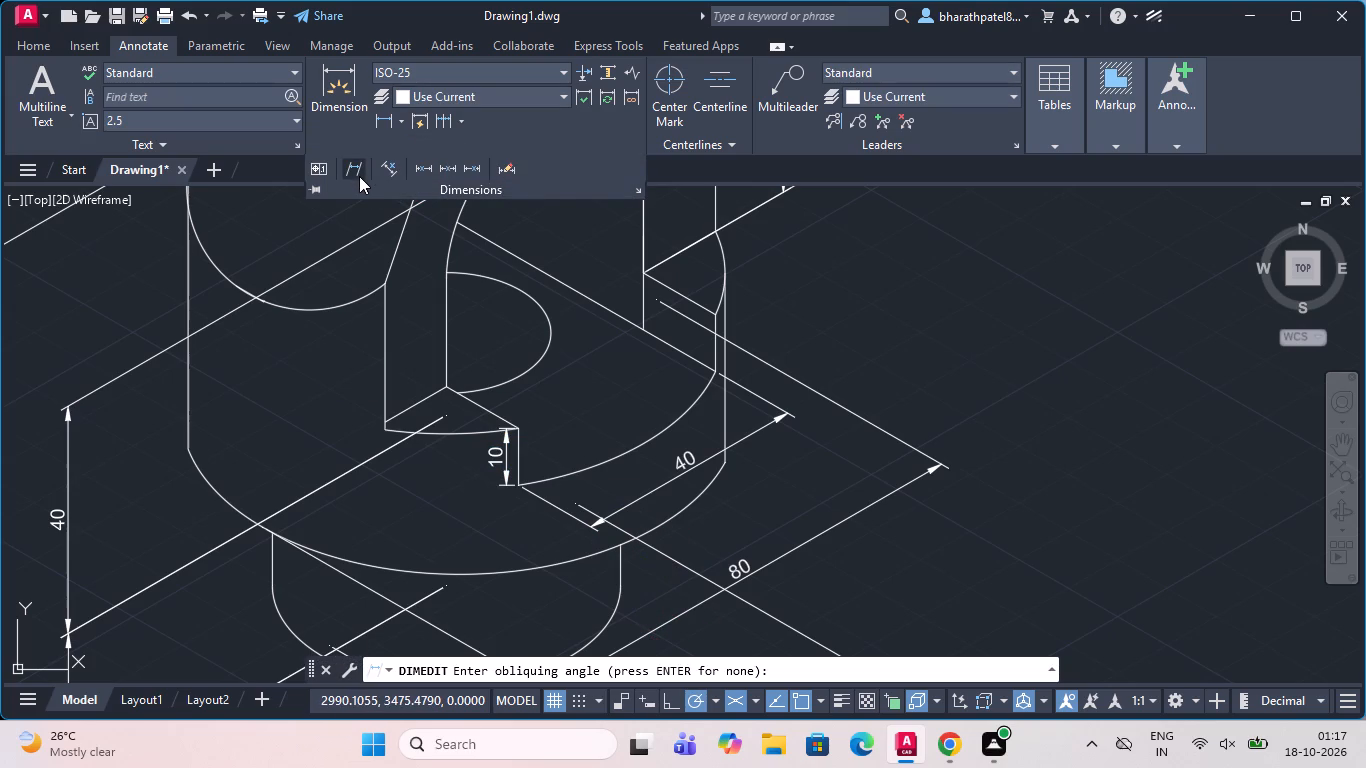
text(210)
key(Return)
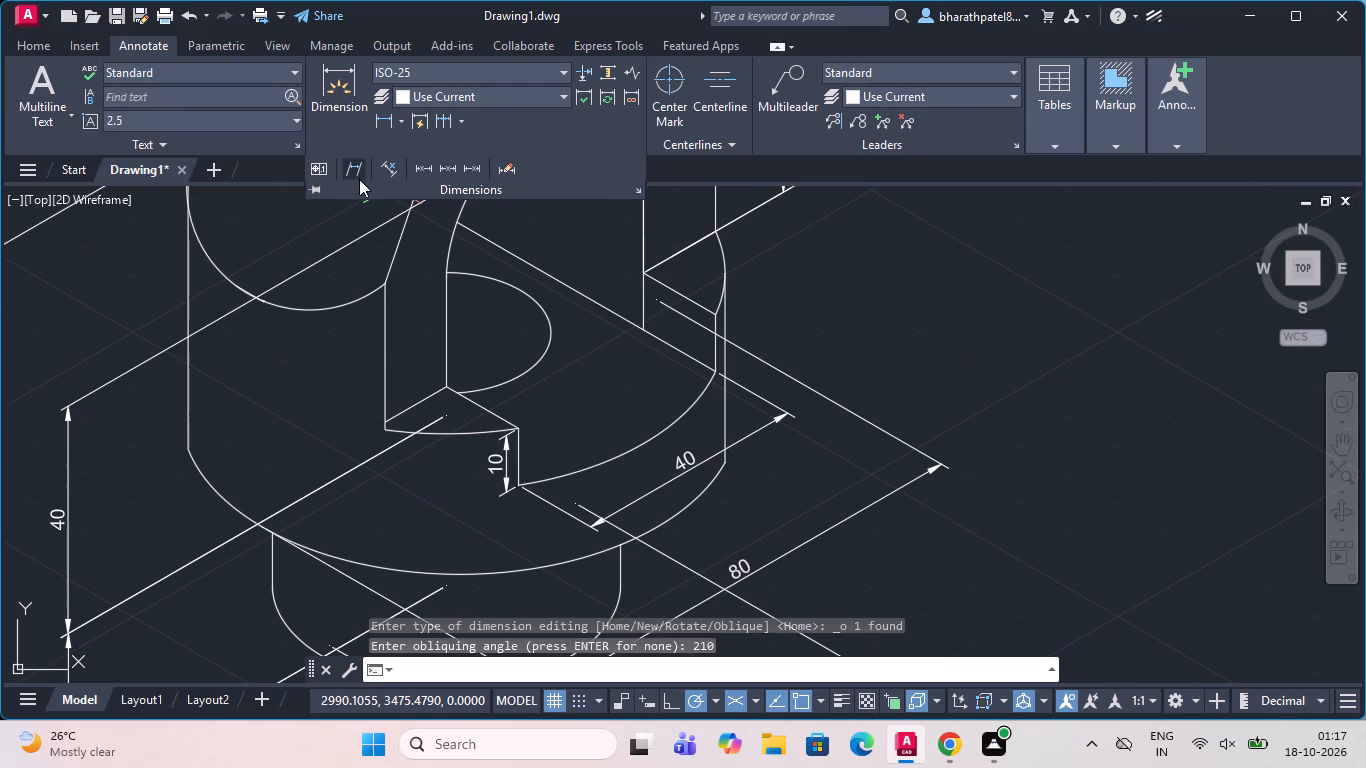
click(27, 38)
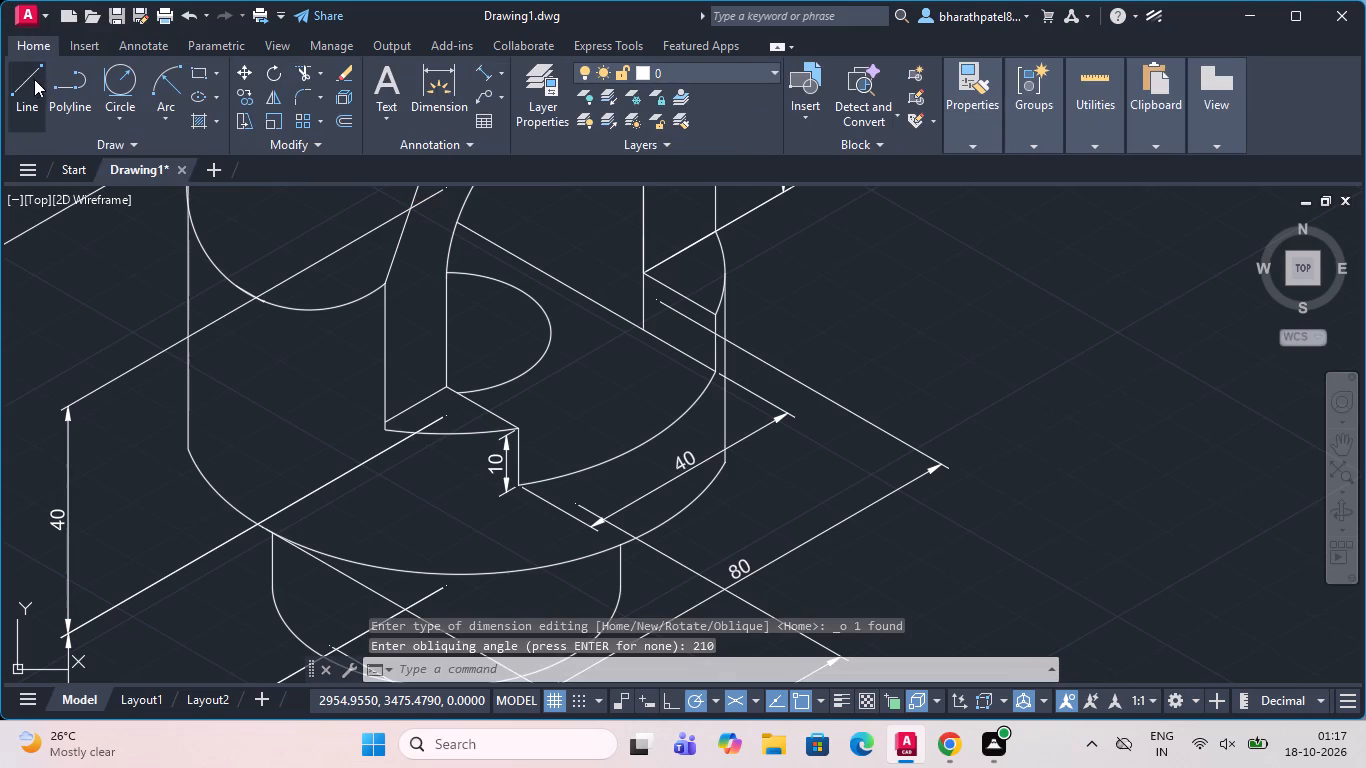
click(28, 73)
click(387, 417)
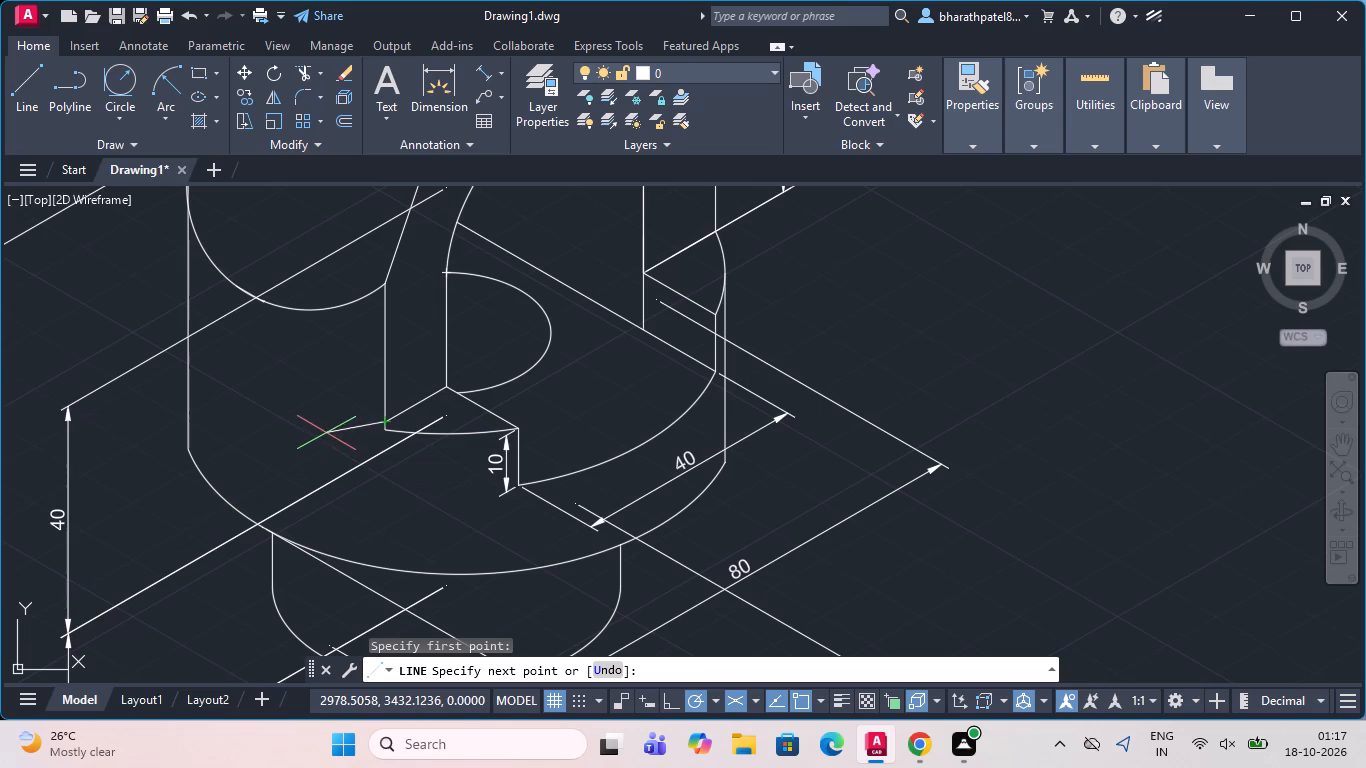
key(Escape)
Delete the slanted slot floor edge that meets the outer vertical edge just above its lower endpoint.
scroll(500, 425, up, 2)
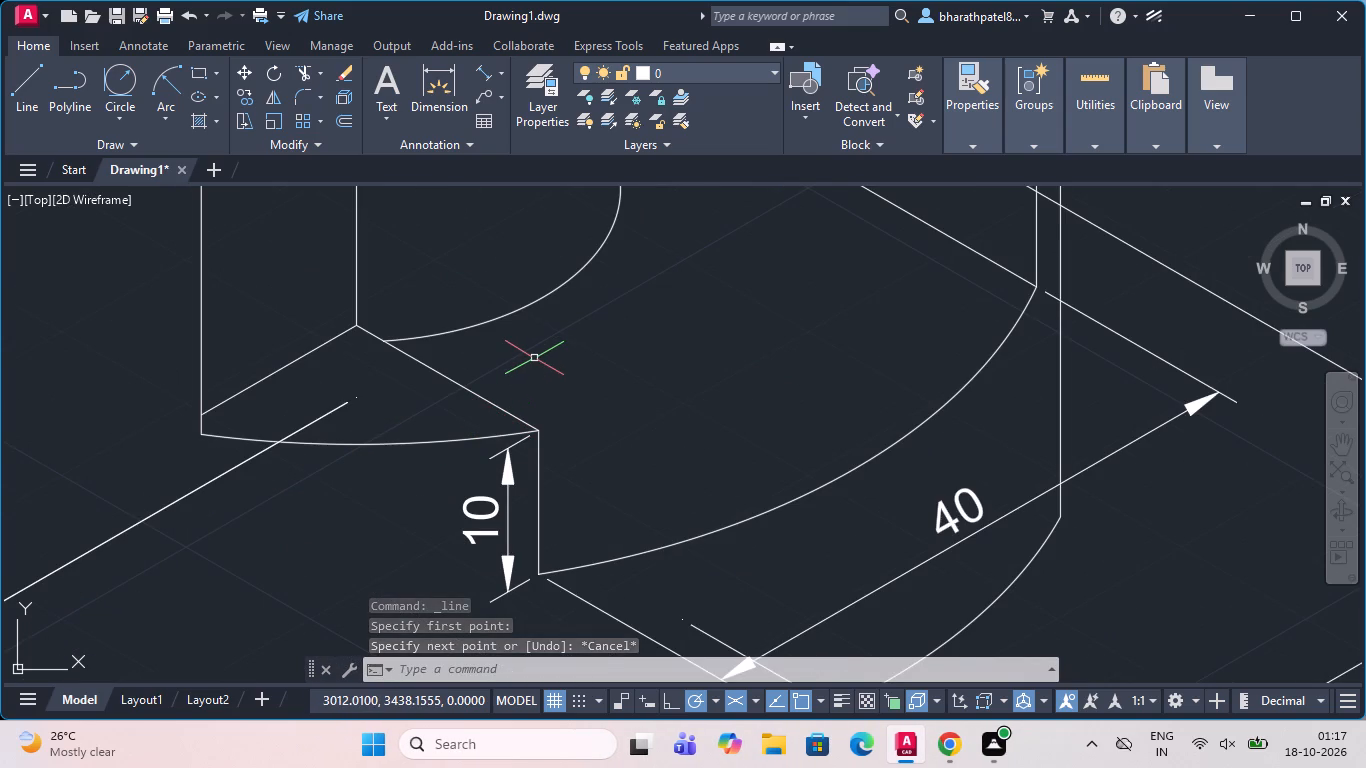
scroll(532, 359, down, 1)
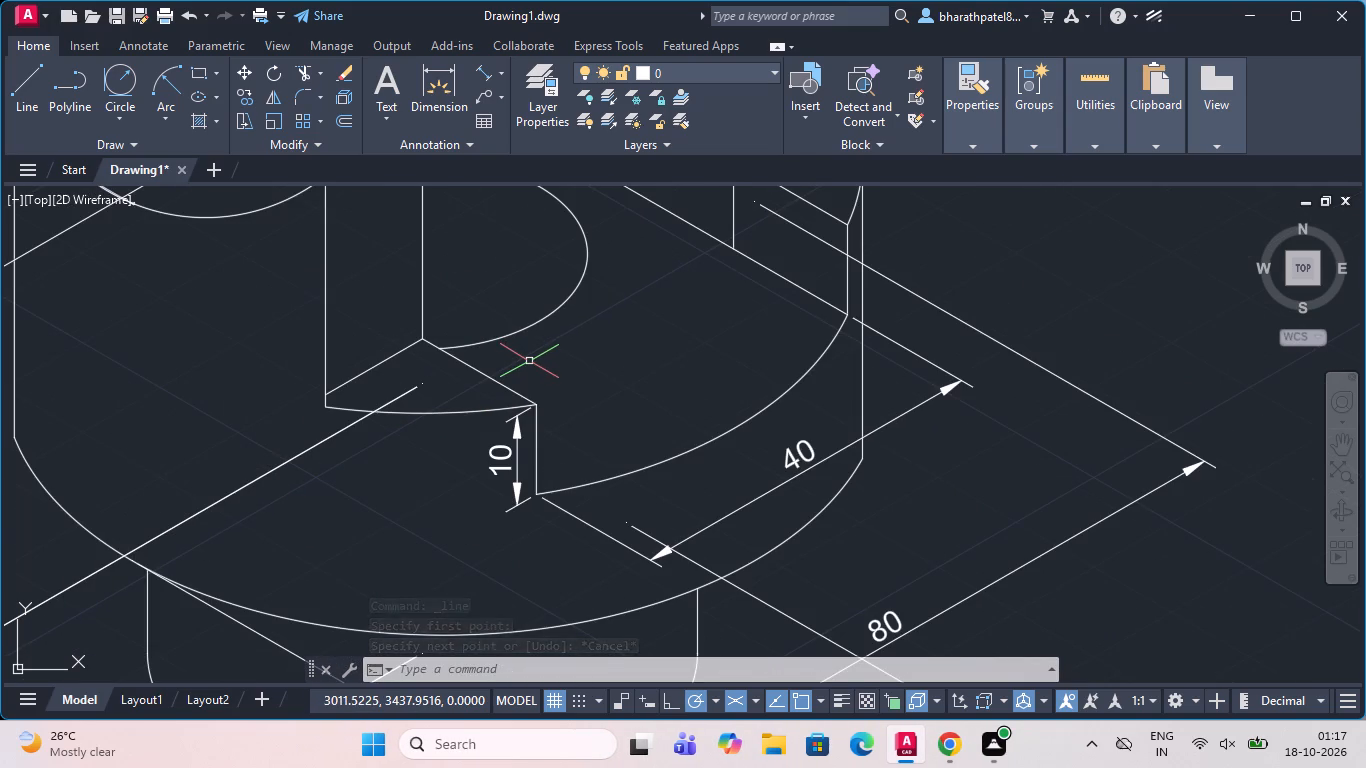
scroll(453, 344, up, 1)
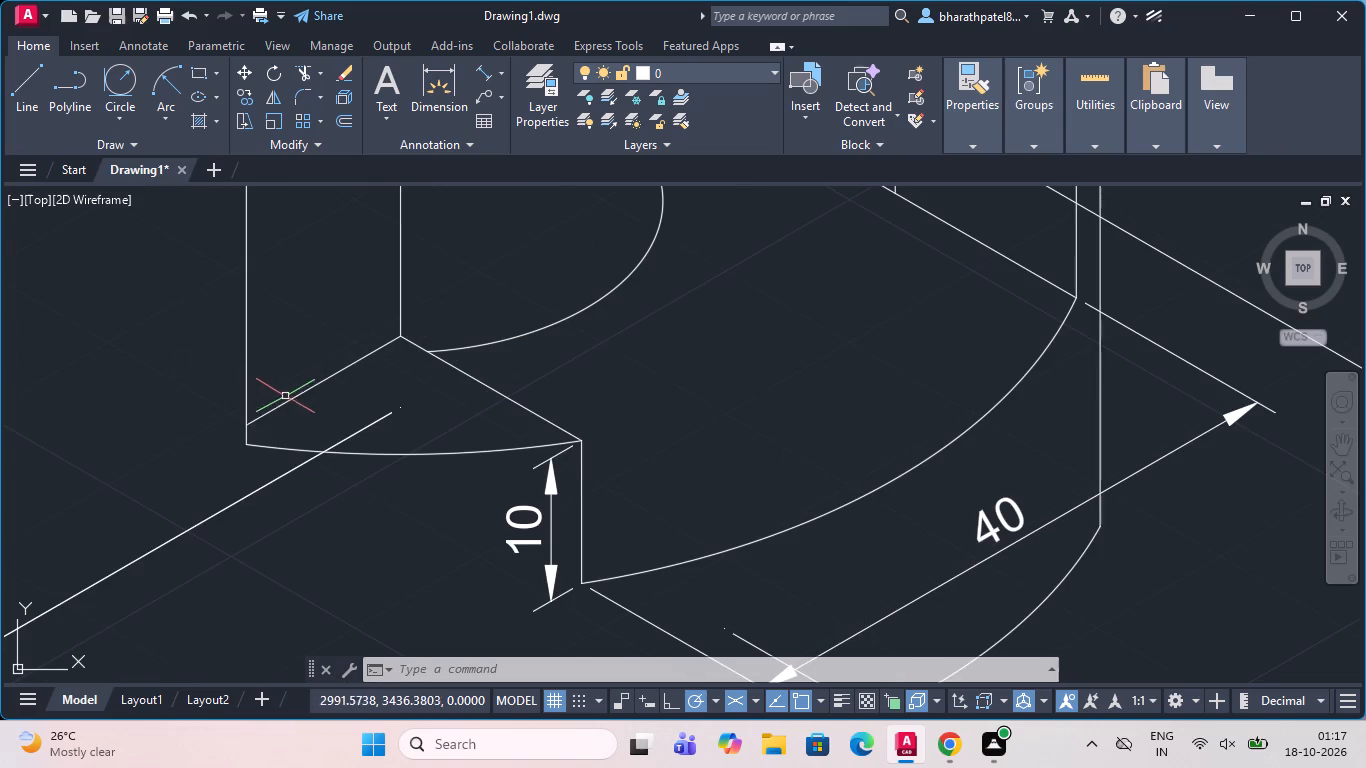
click(288, 402)
key(Delete)
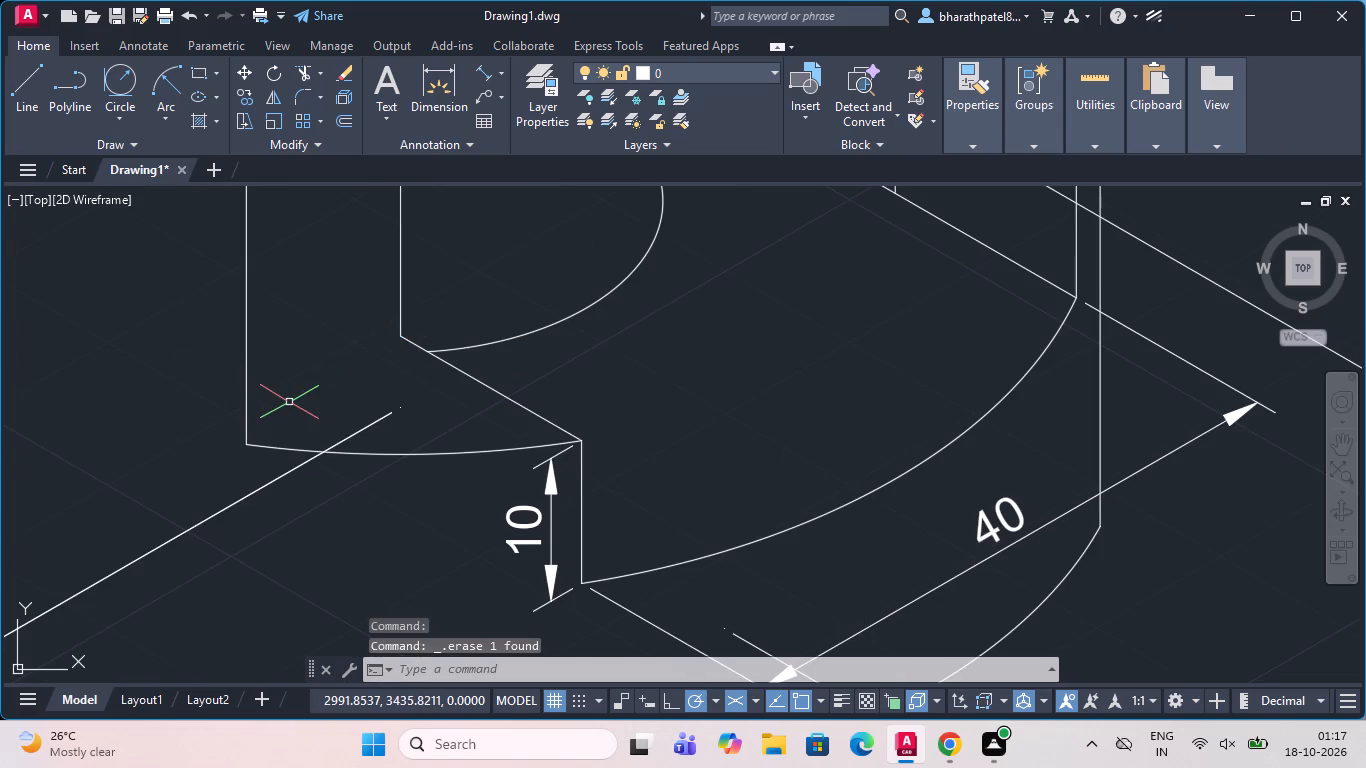
Draw a line from the lower endpoint of the slot's outer vertical edge to the slot floor's inner corner.
click(21, 81)
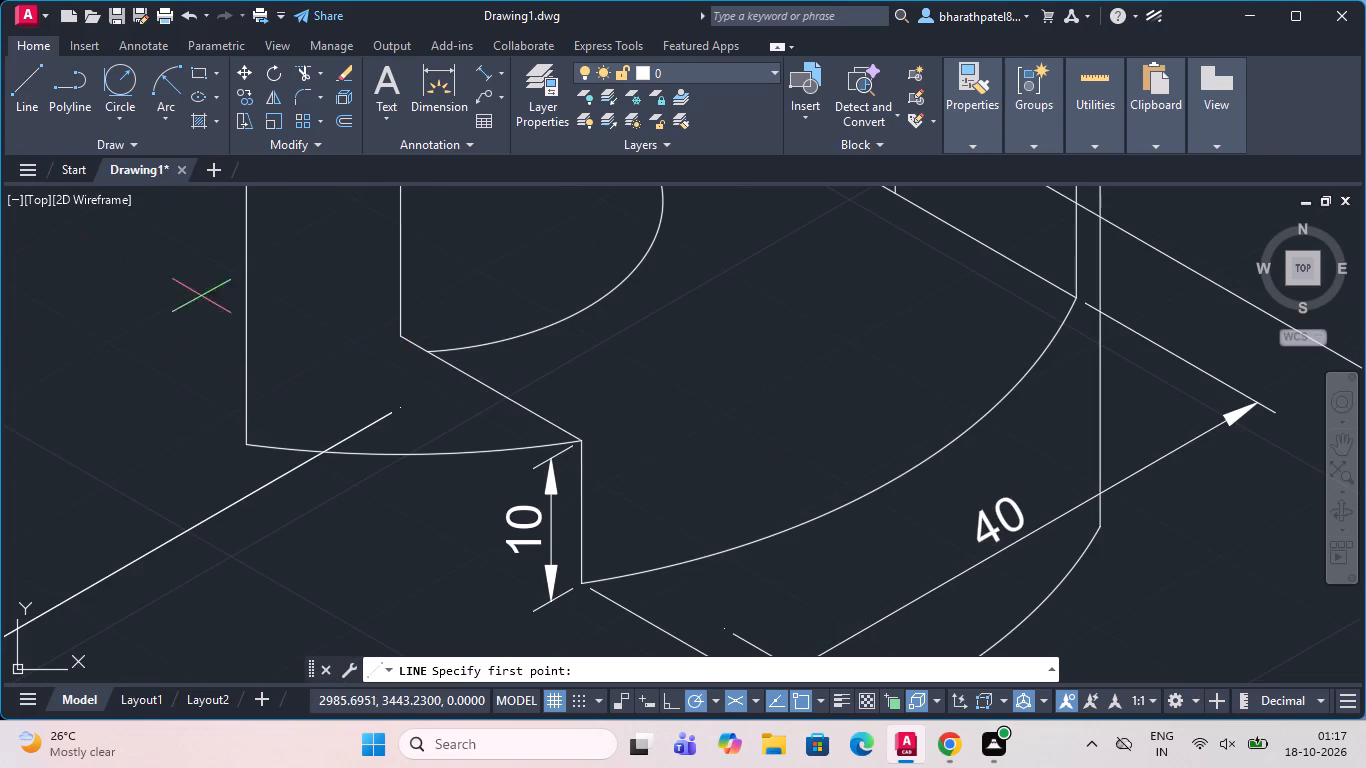
drag(250, 452, 258, 432)
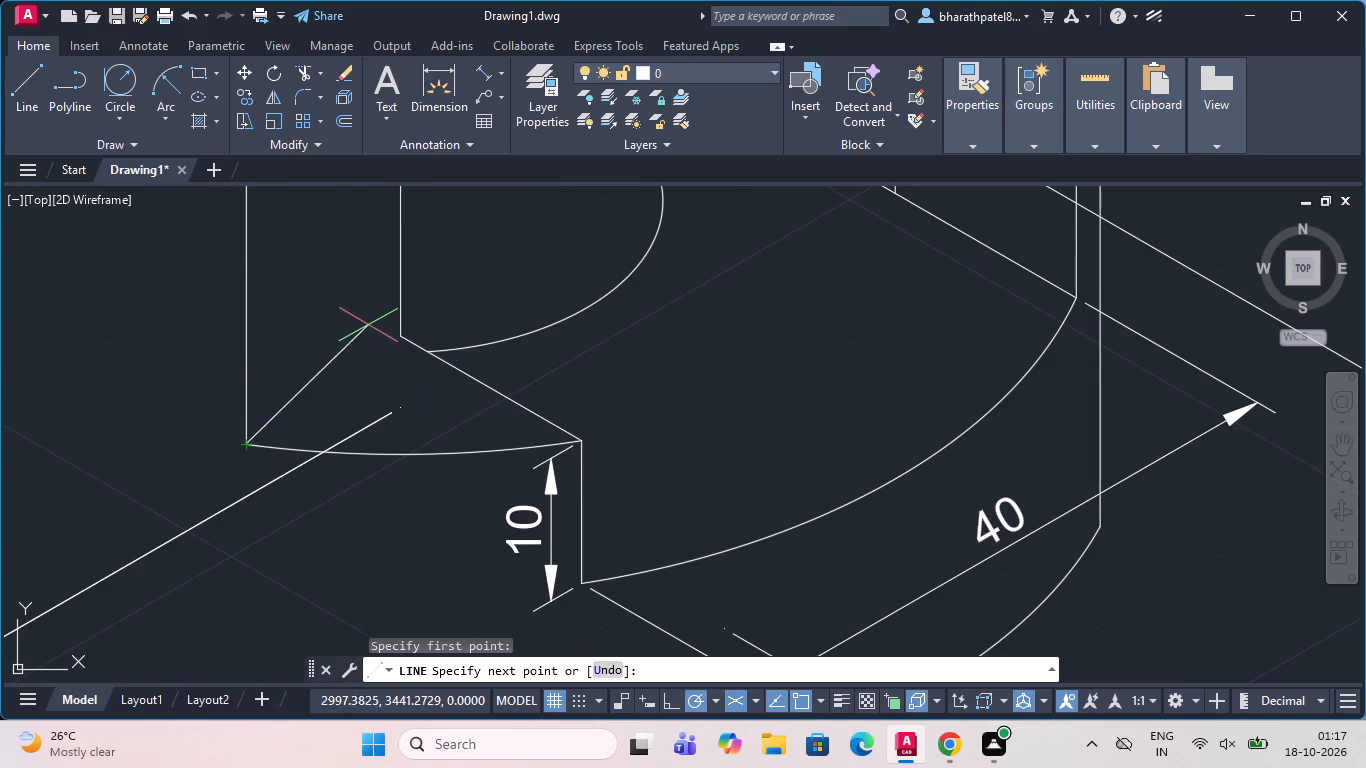
scroll(398, 334, up, 2)
click(396, 334)
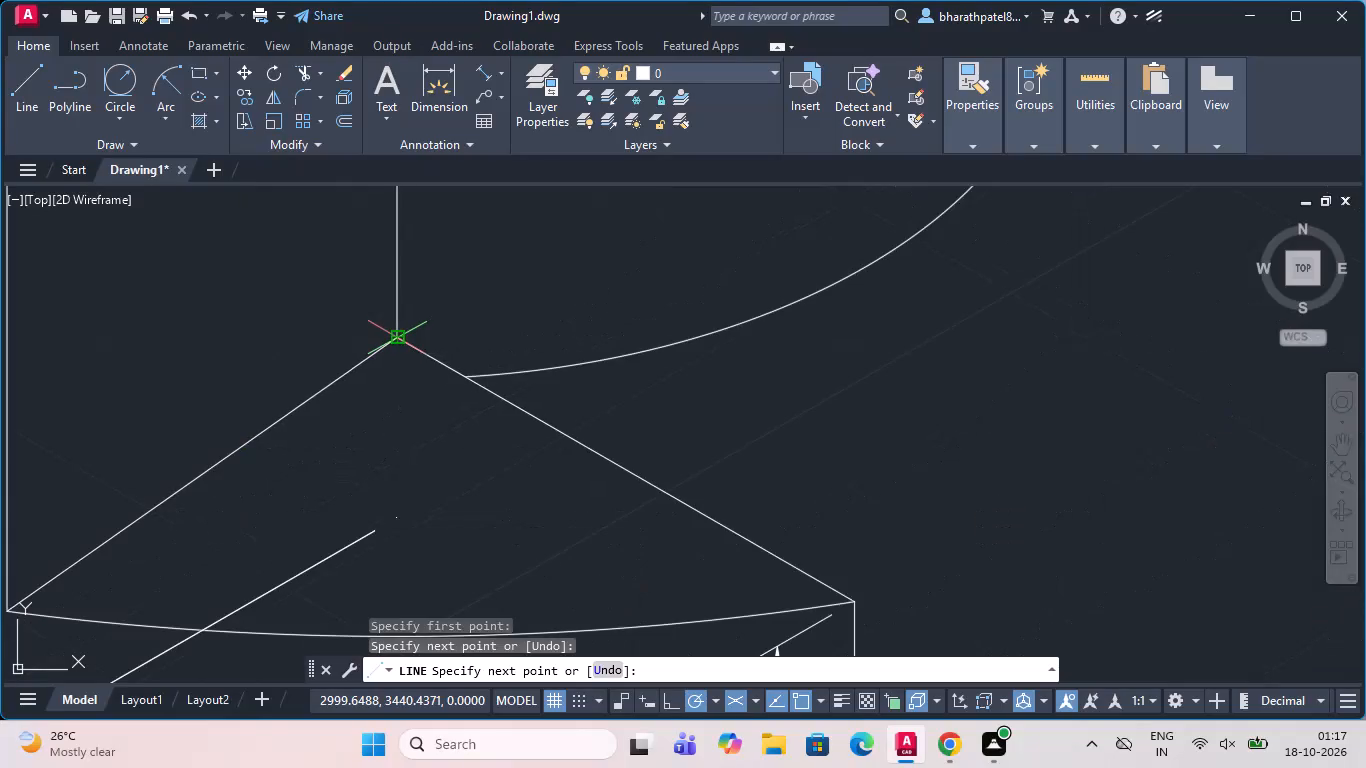
scroll(388, 338, down, 4)
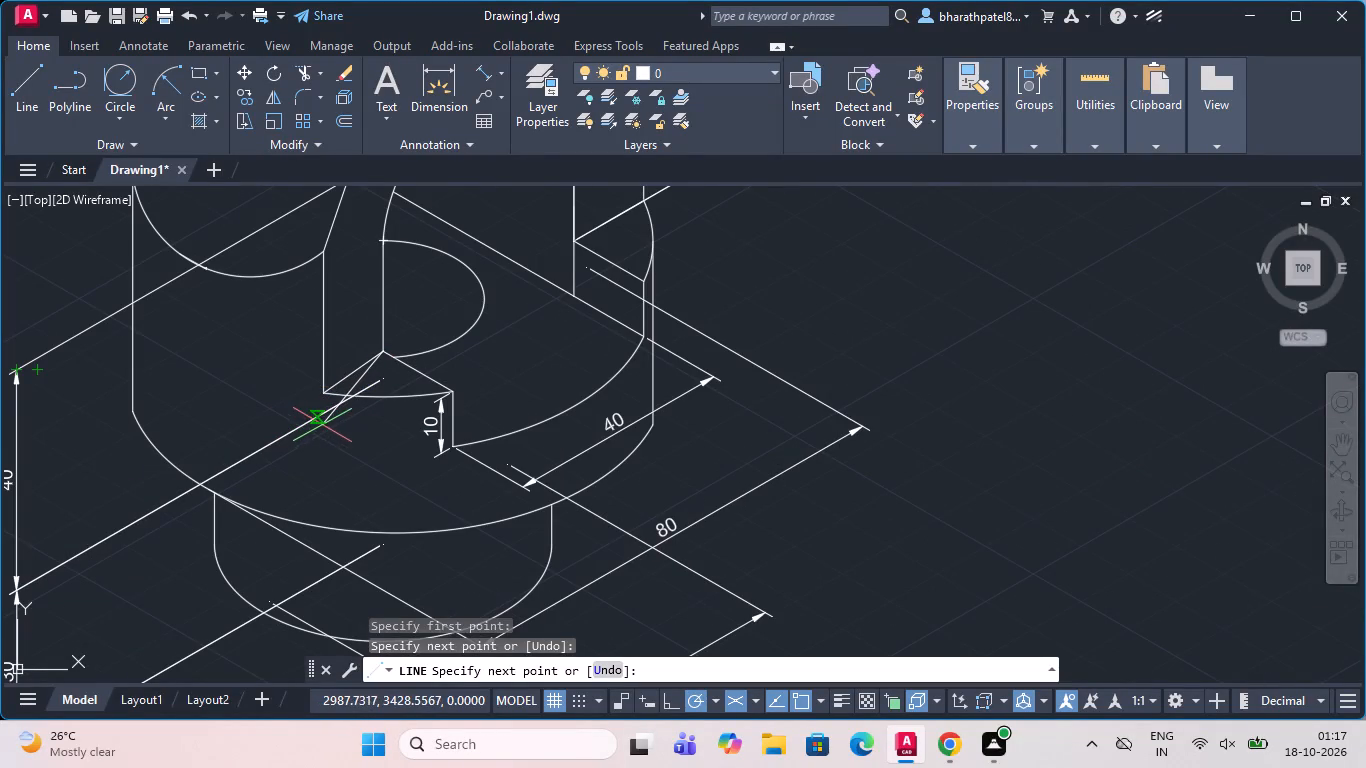
key(Escape)
Examine the whole isometric view with its obliqued dimensions and the redrawn slot floor edge.
scroll(322, 424, down, 2)
scroll(400, 320, up, 2)
scroll(406, 307, down, 1)
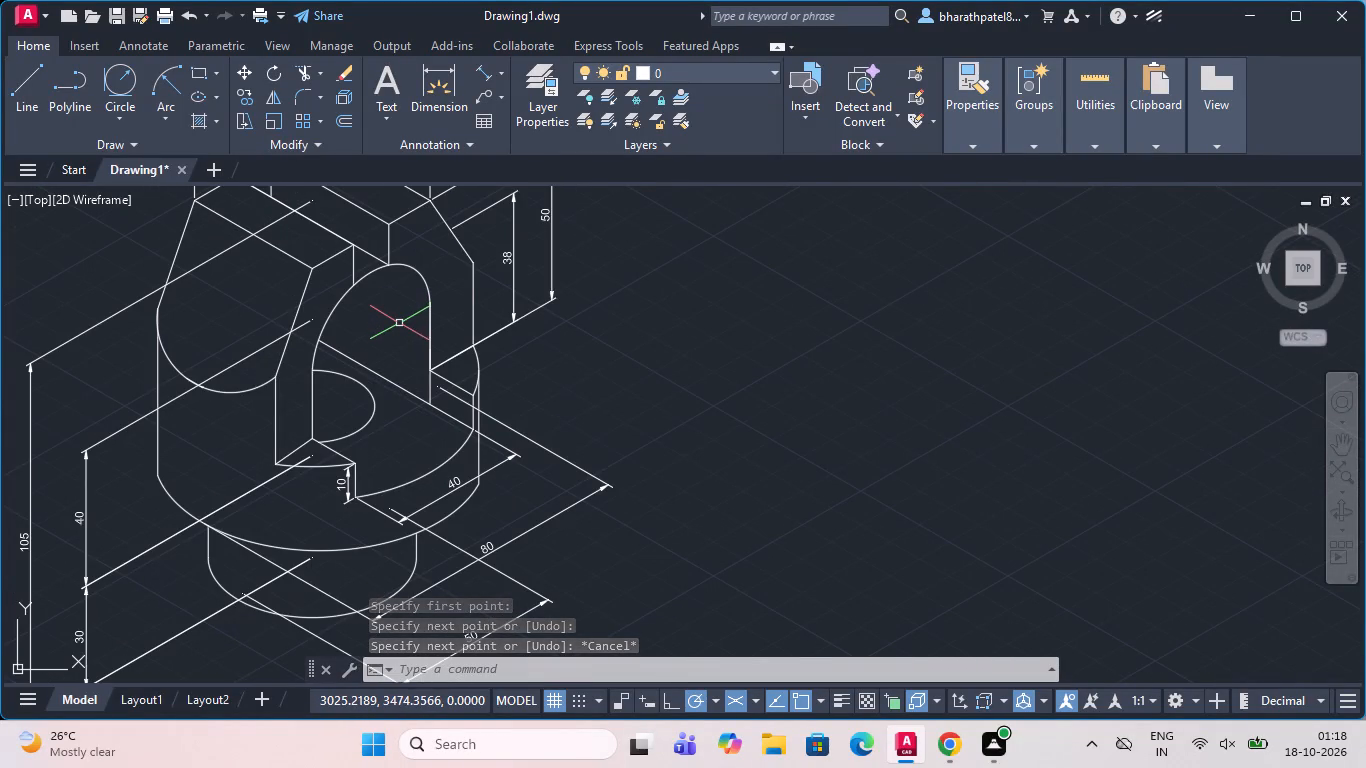
scroll(398, 324, down, 1)
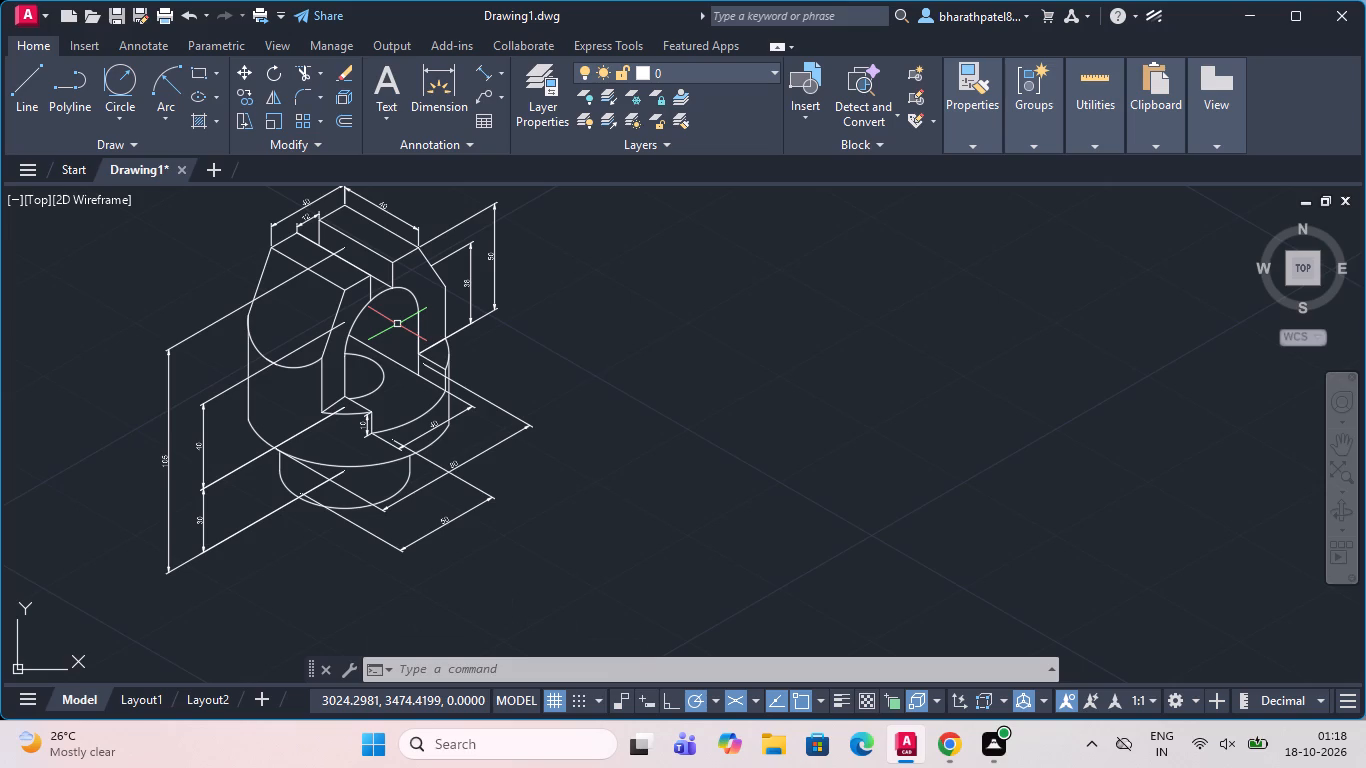
scroll(397, 324, down, 2)
scroll(397, 324, up, 2)
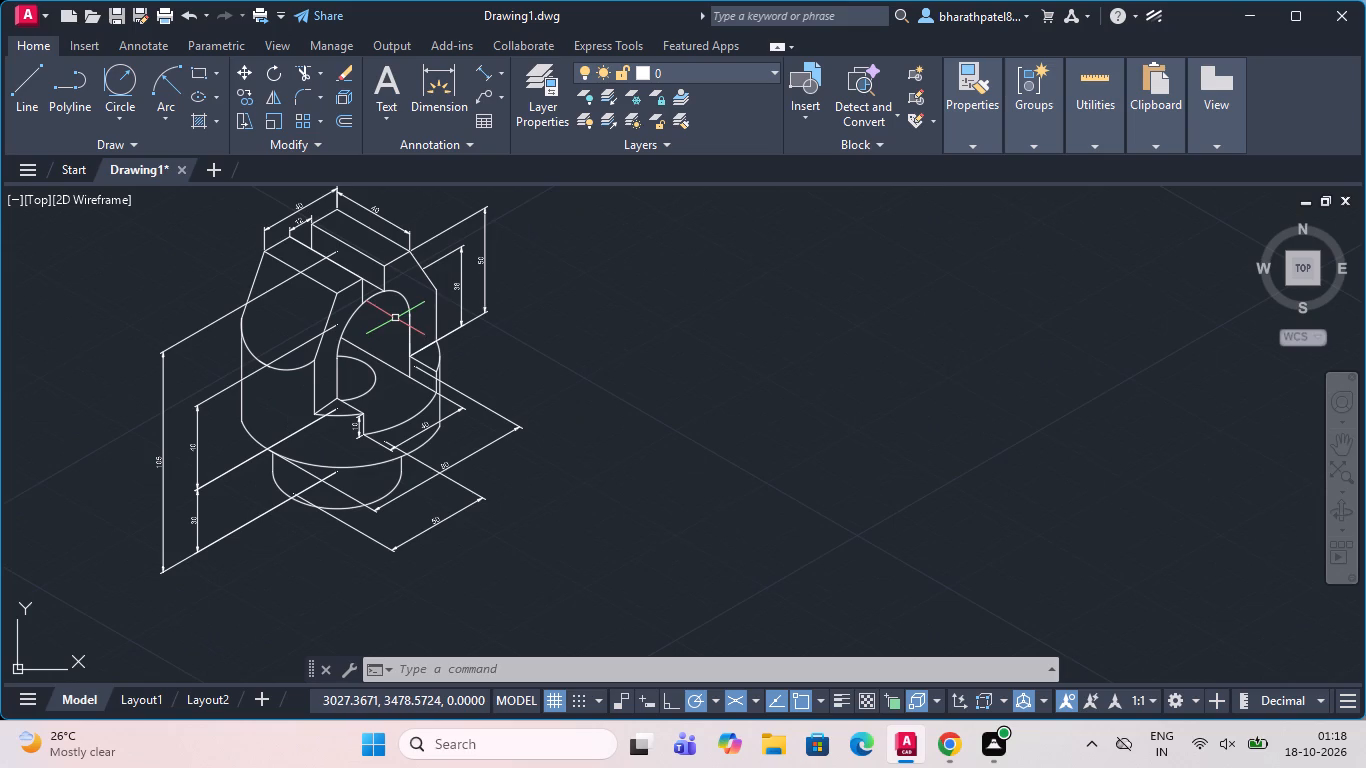
scroll(395, 318, down, 1)
scroll(336, 220, up, 1)
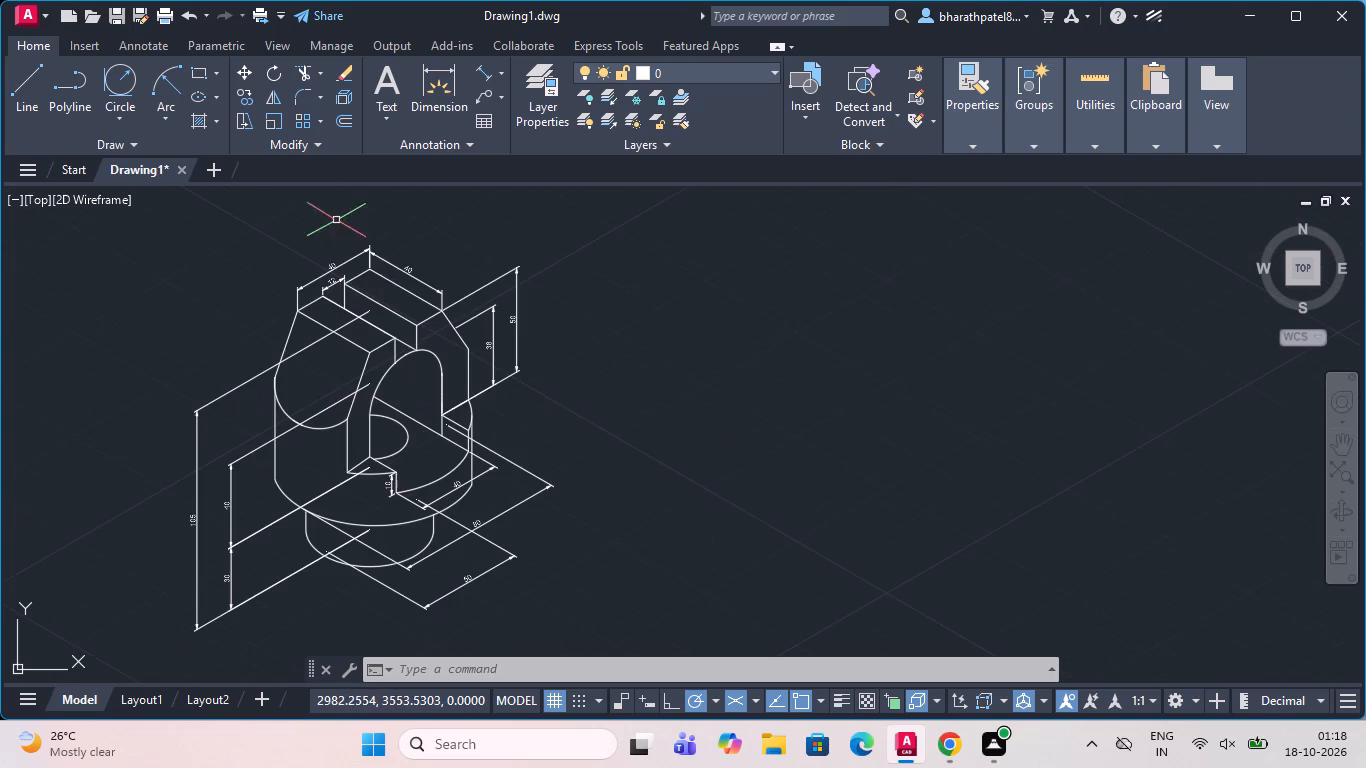
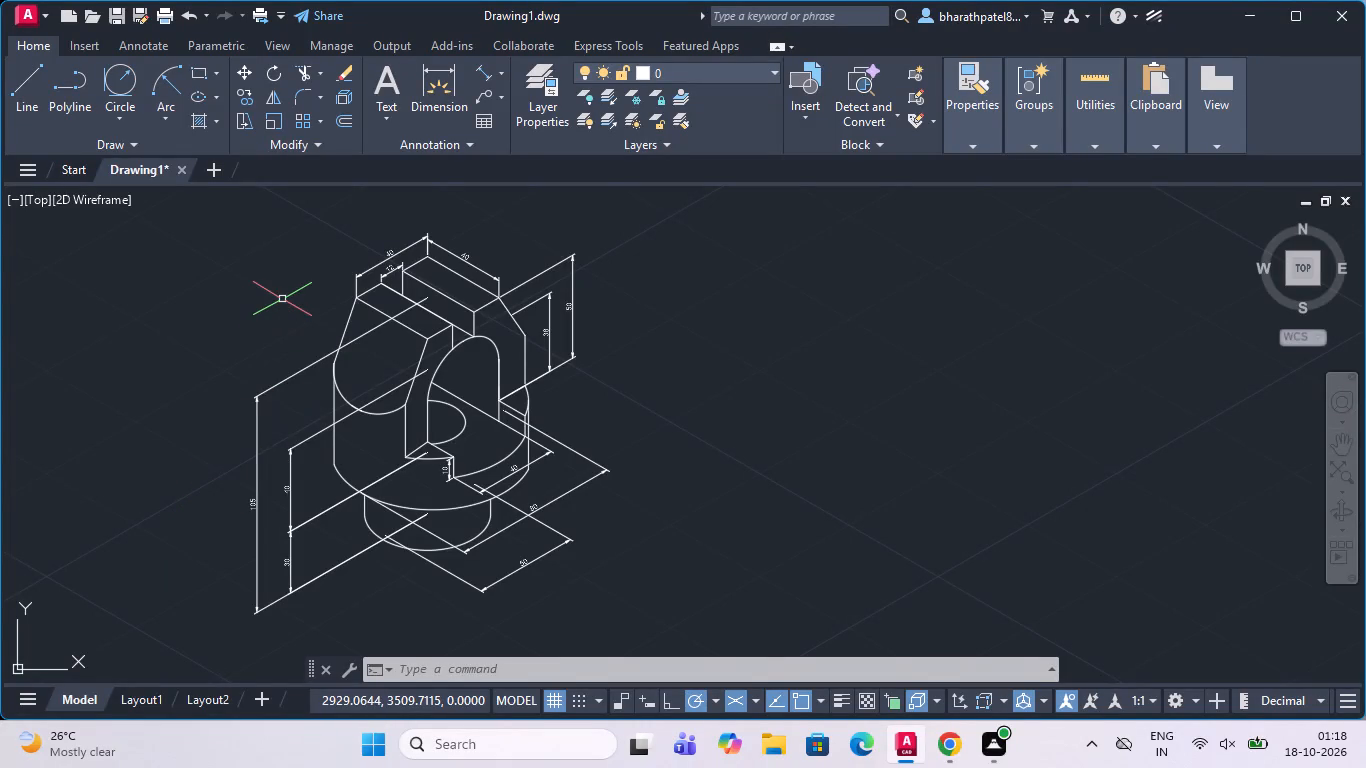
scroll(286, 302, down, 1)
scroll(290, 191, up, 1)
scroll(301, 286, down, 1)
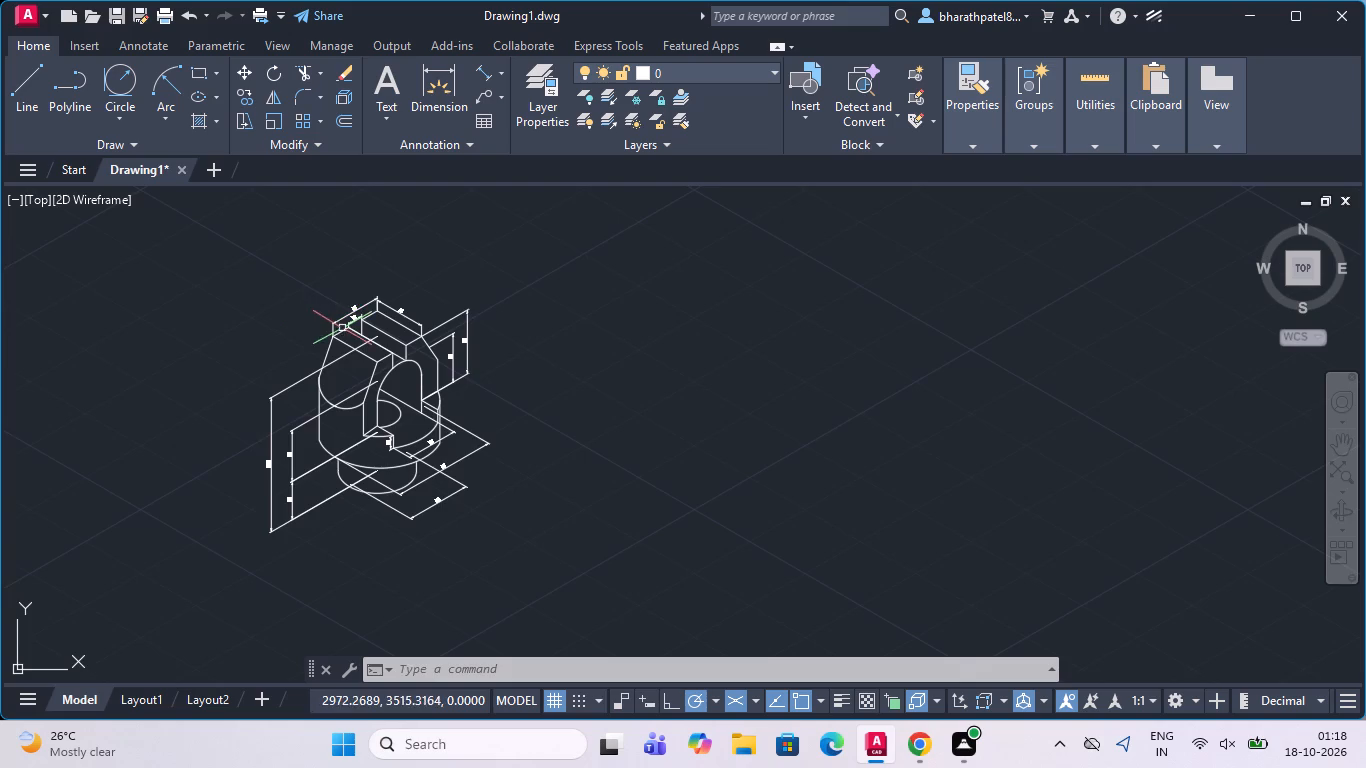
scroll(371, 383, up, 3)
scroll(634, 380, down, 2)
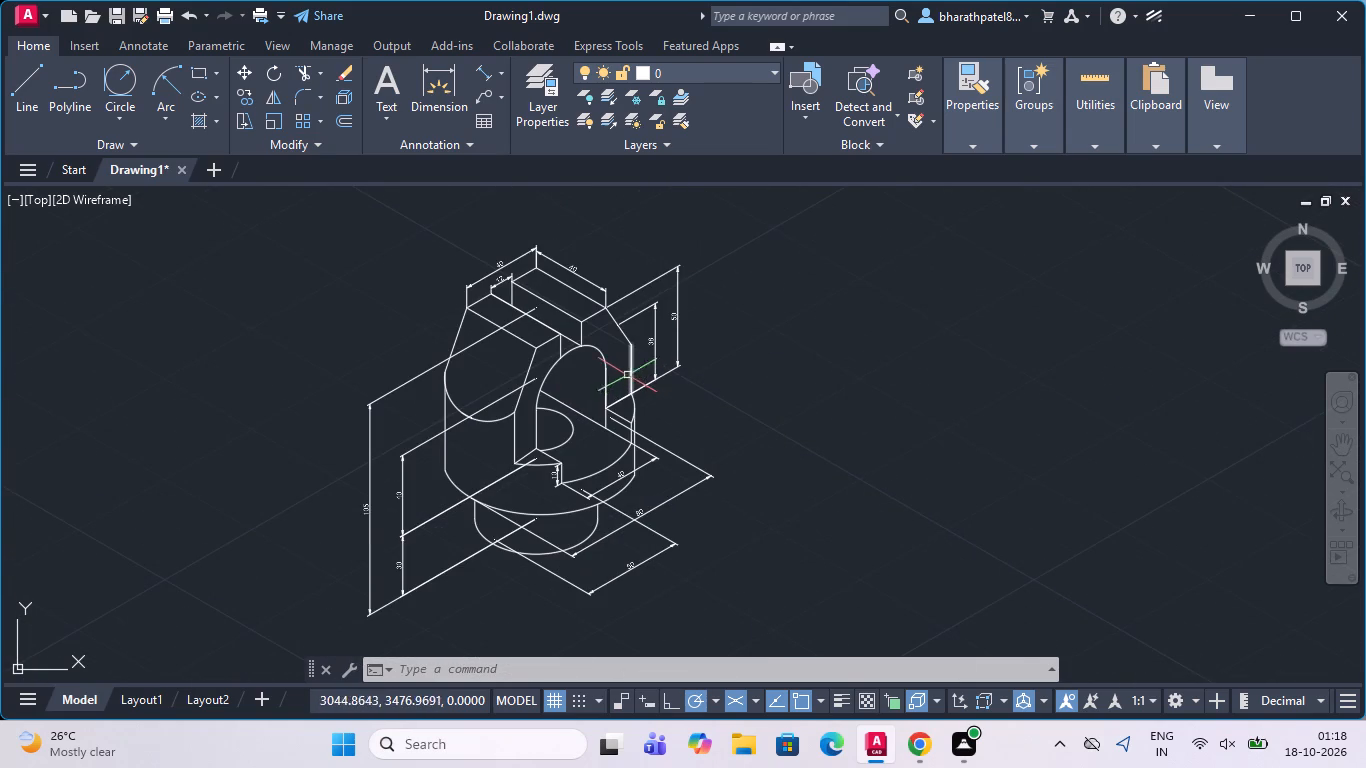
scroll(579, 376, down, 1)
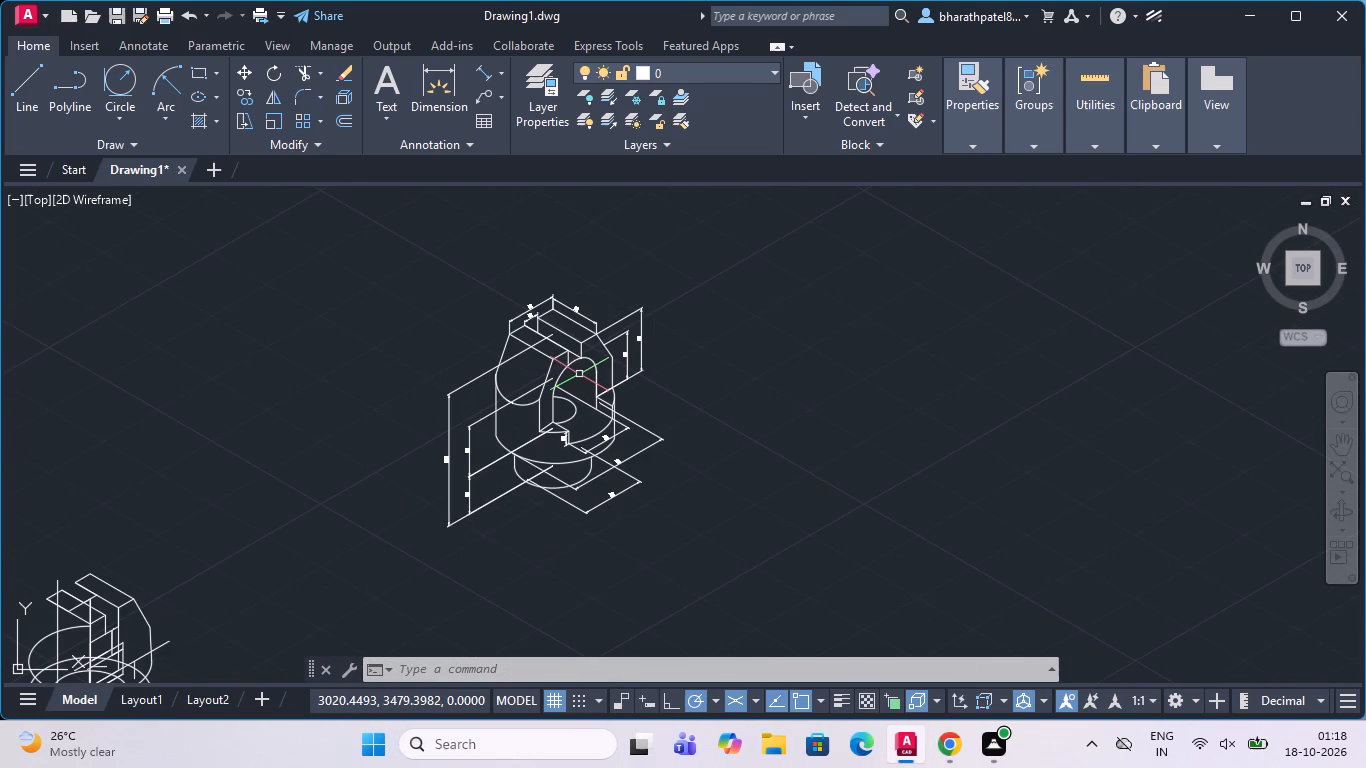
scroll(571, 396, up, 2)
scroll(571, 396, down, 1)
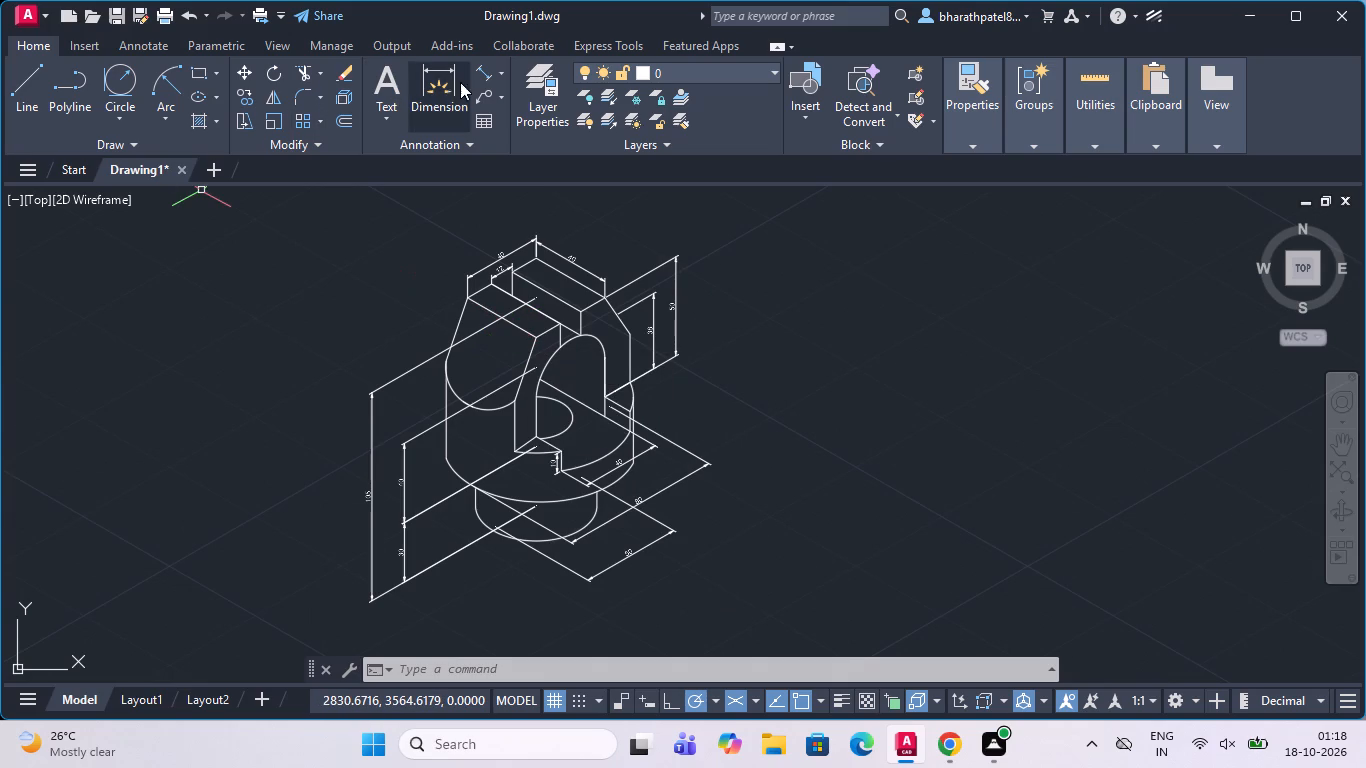
Add a leader labelled D30 from the curved edge of the hole in the slot floor, with its text inside the slot.
click(499, 88)
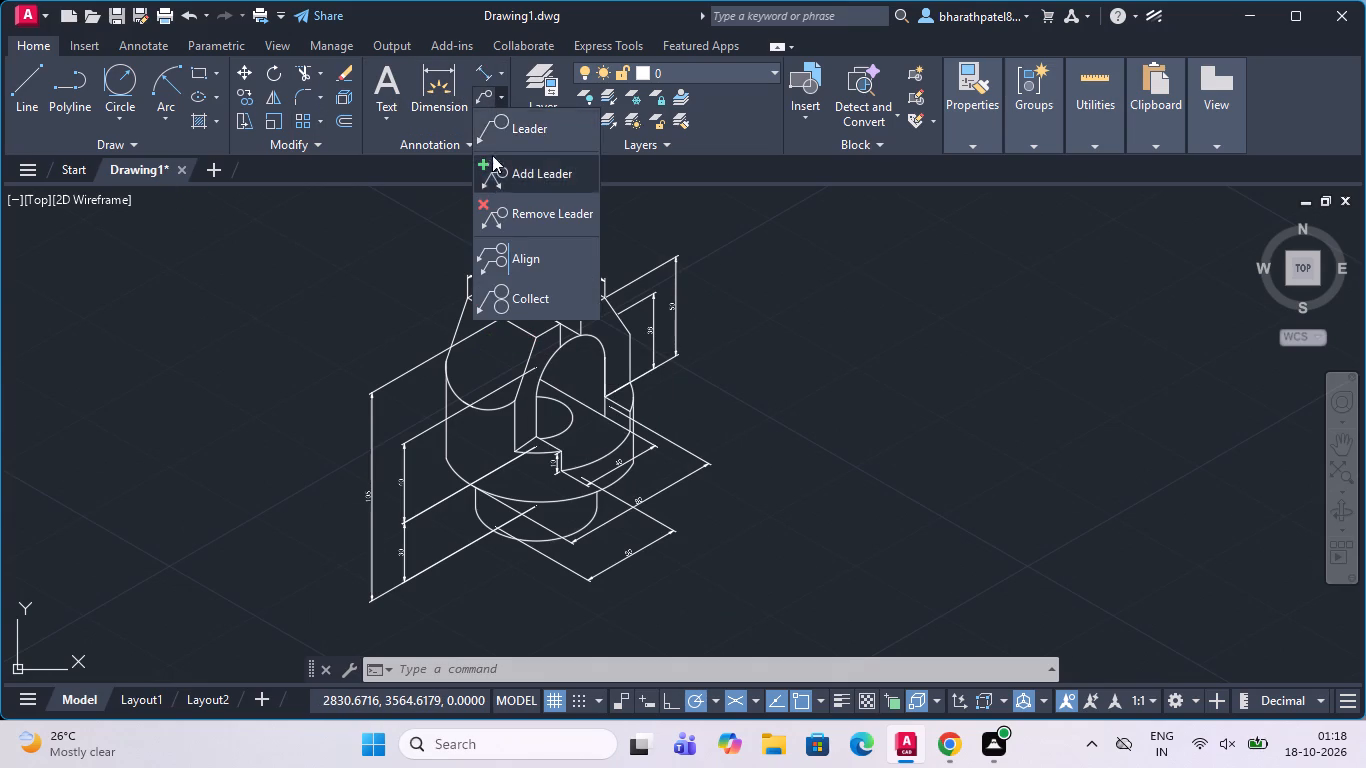
click(492, 123)
scroll(578, 402, up, 3)
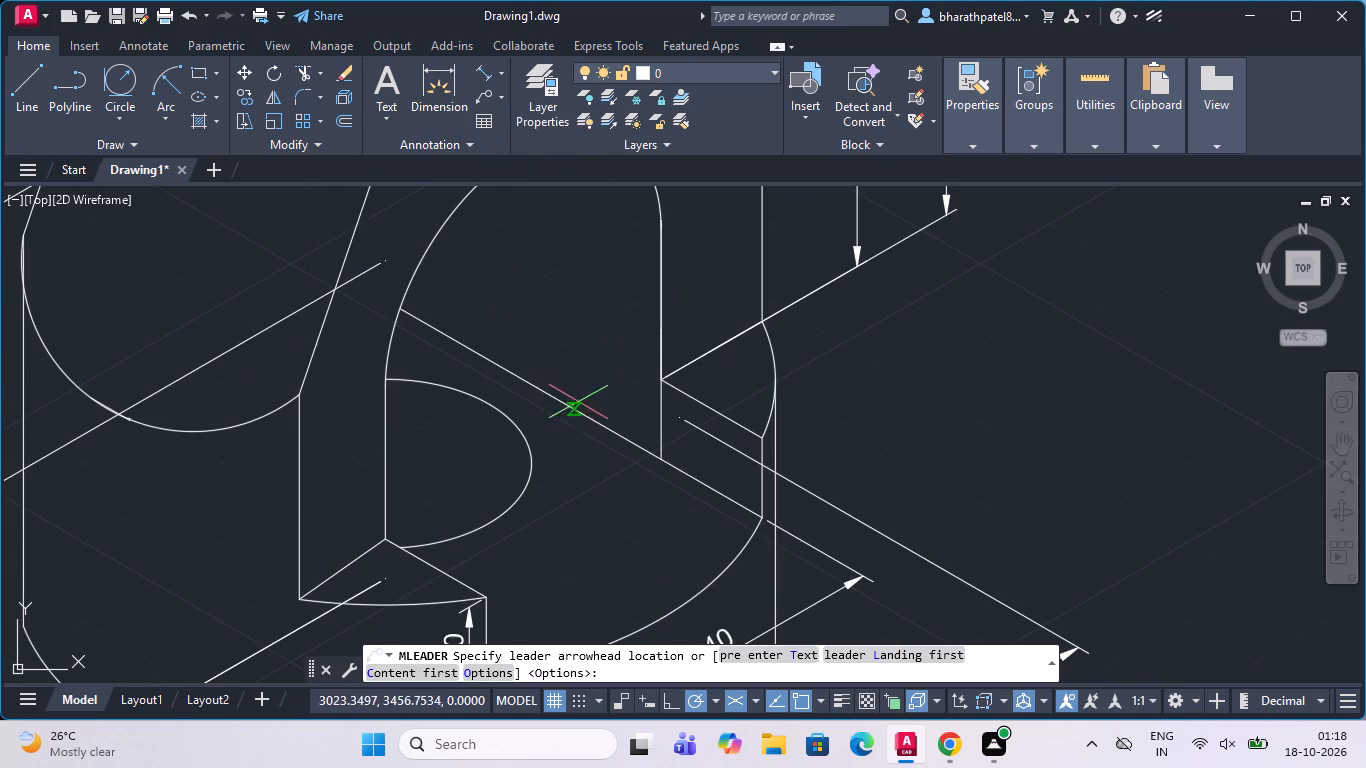
click(527, 478)
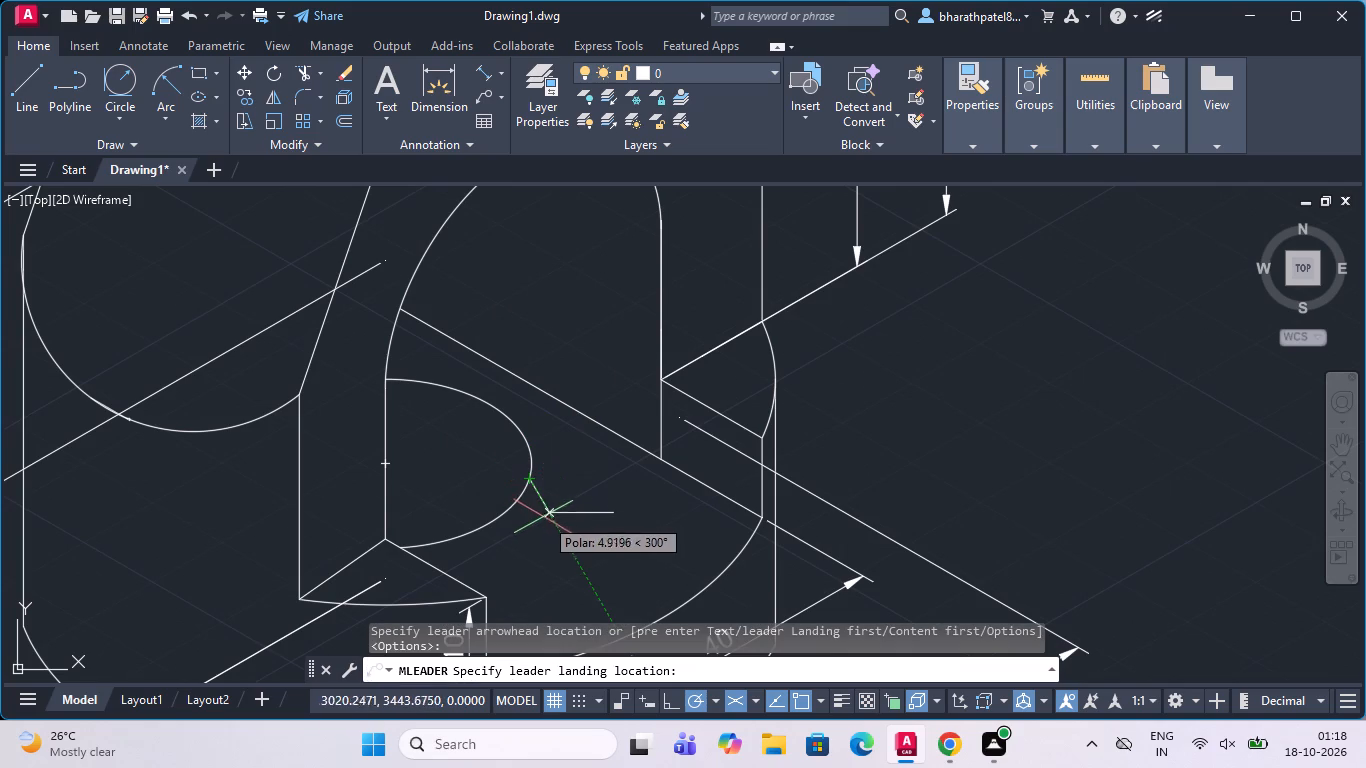
click(572, 509)
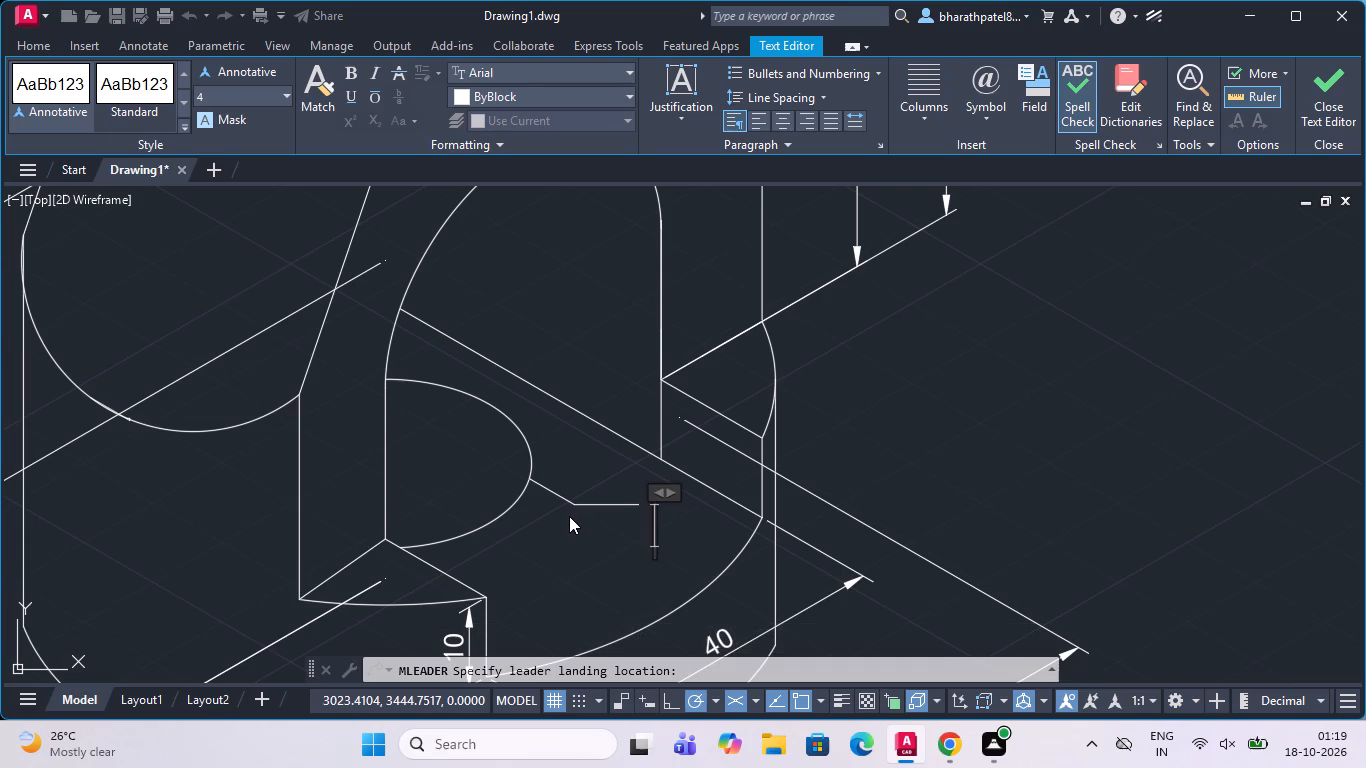
key(d)
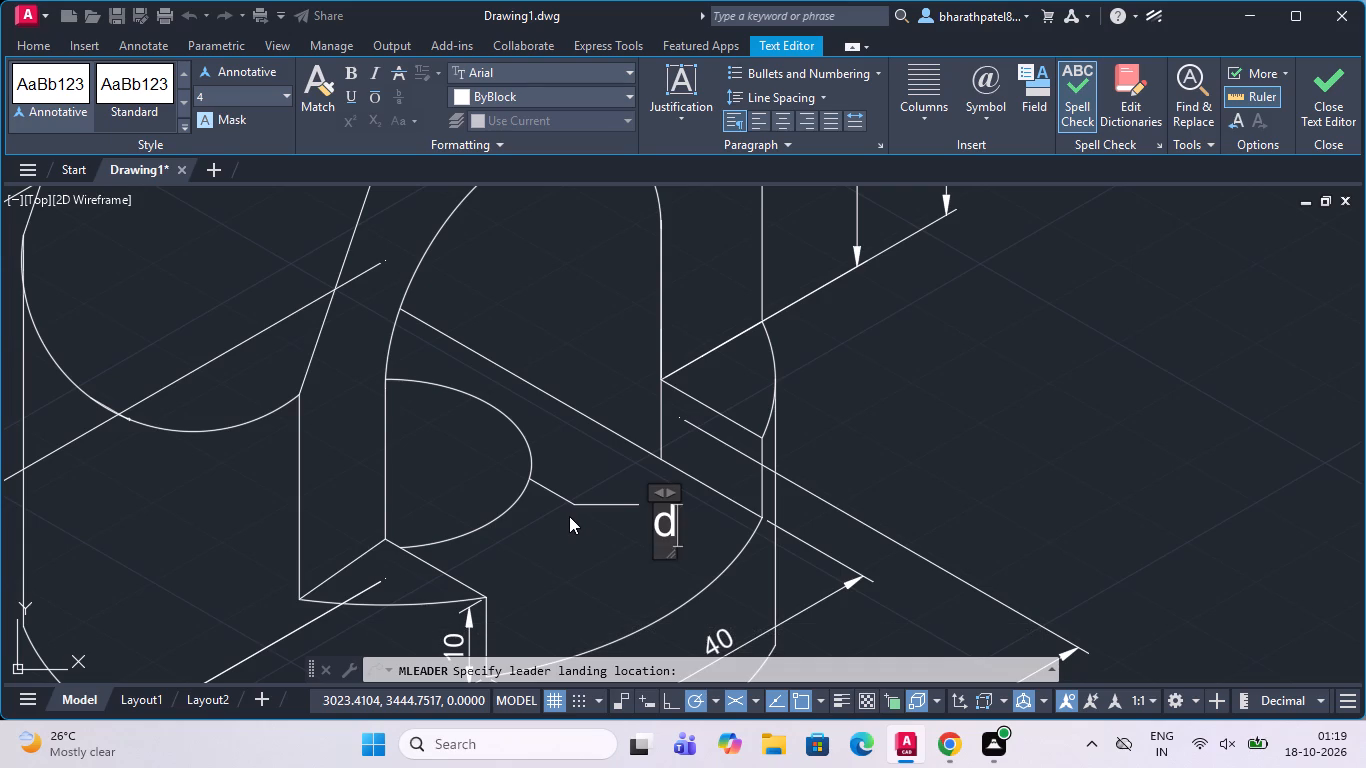
key(BackSpace)
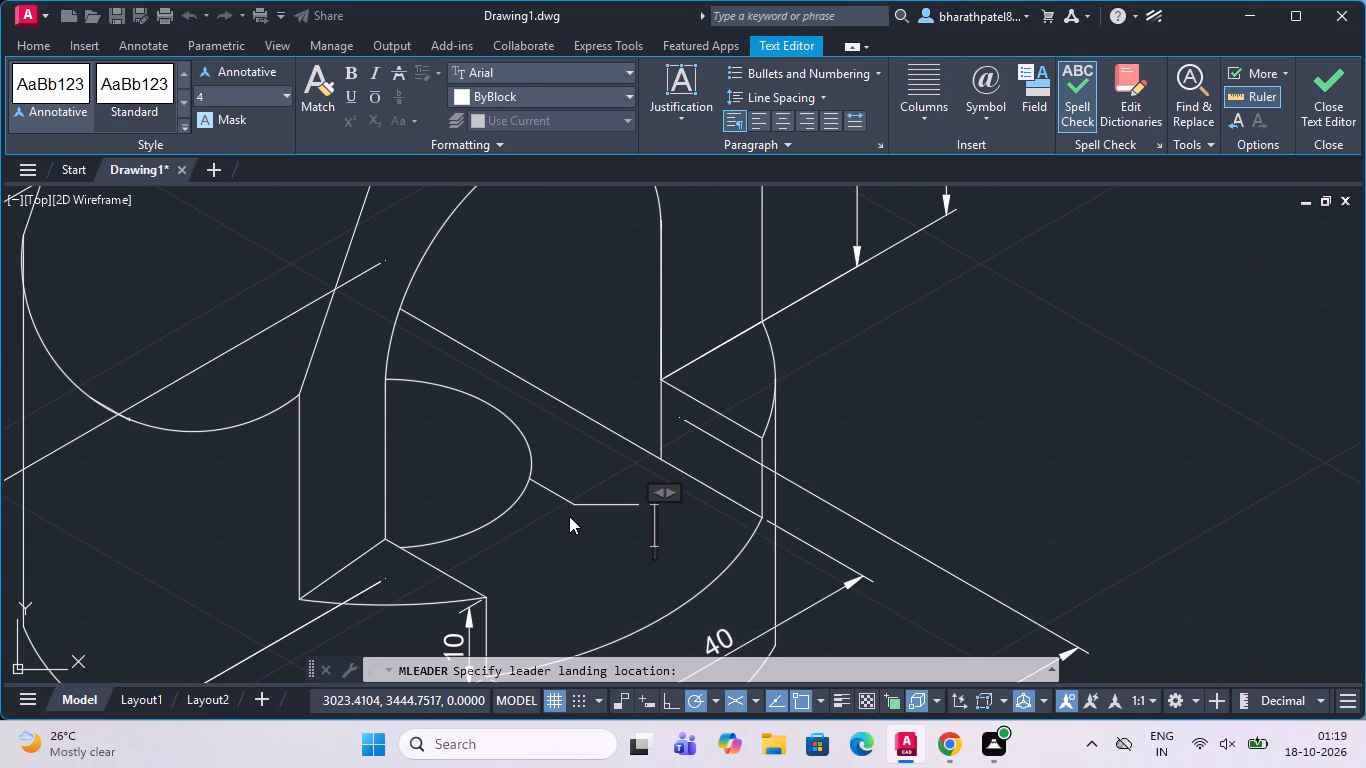
key(ctrl+d)
key(shift+d)
text(30)
key(Return)
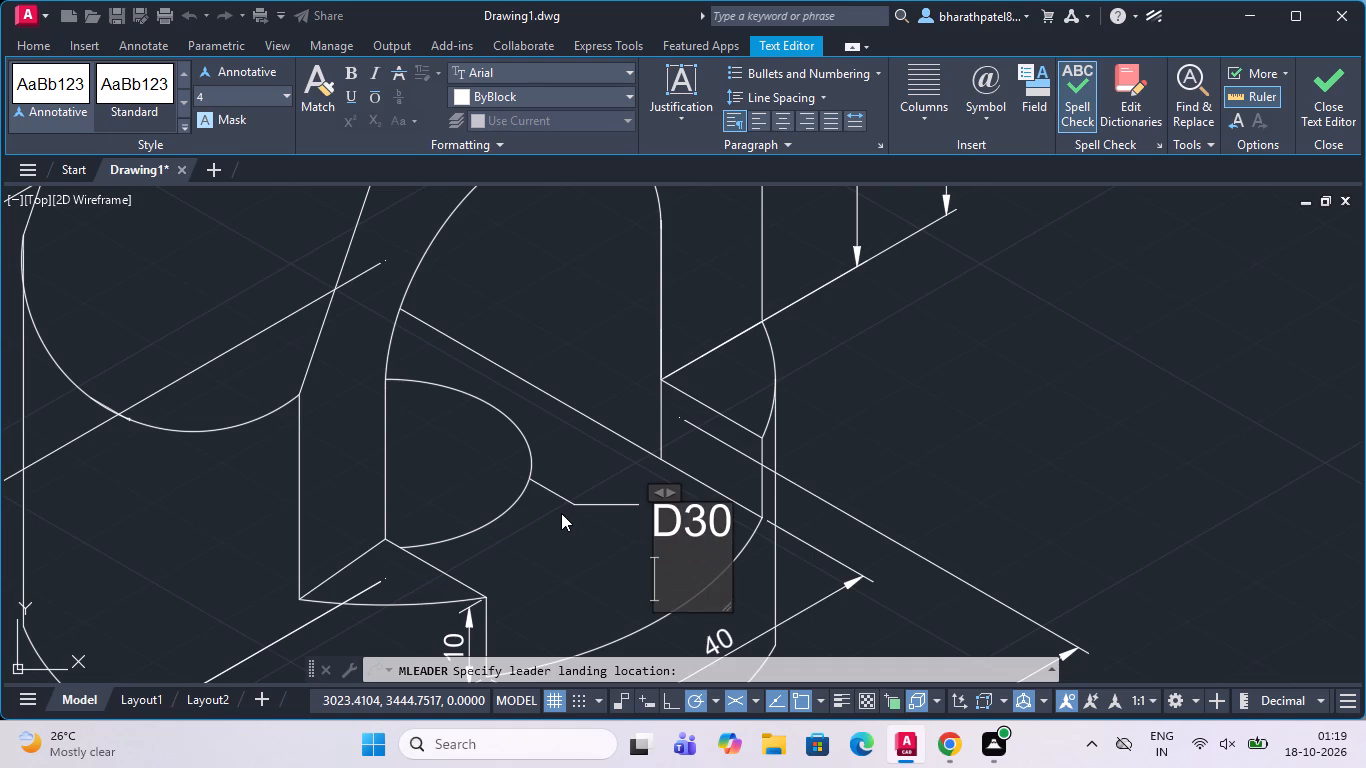
click(602, 540)
Delete the three leftover construction-stage isometric sketches beside the finished dimensioned view.
scroll(608, 516, down, 3)
scroll(692, 356, down, 2)
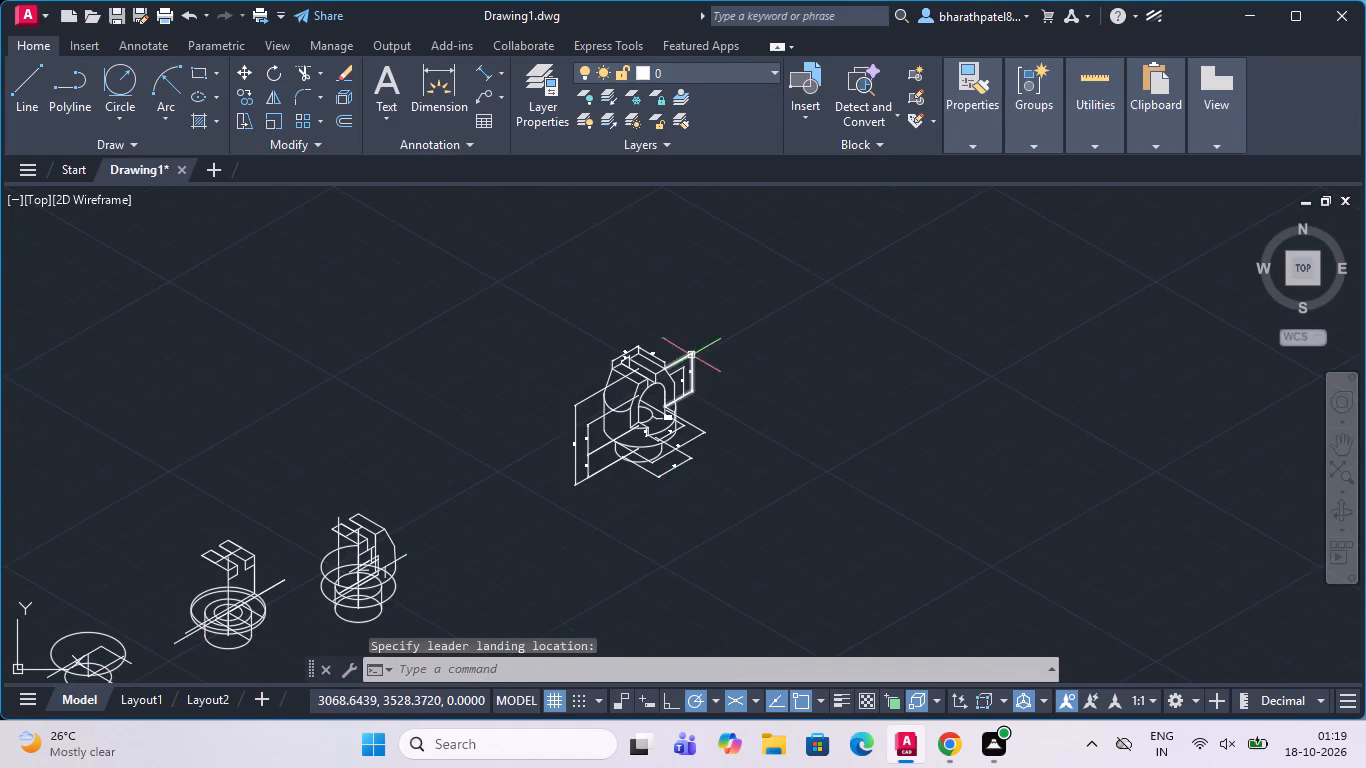
scroll(688, 343, up, 2)
scroll(688, 343, down, 2)
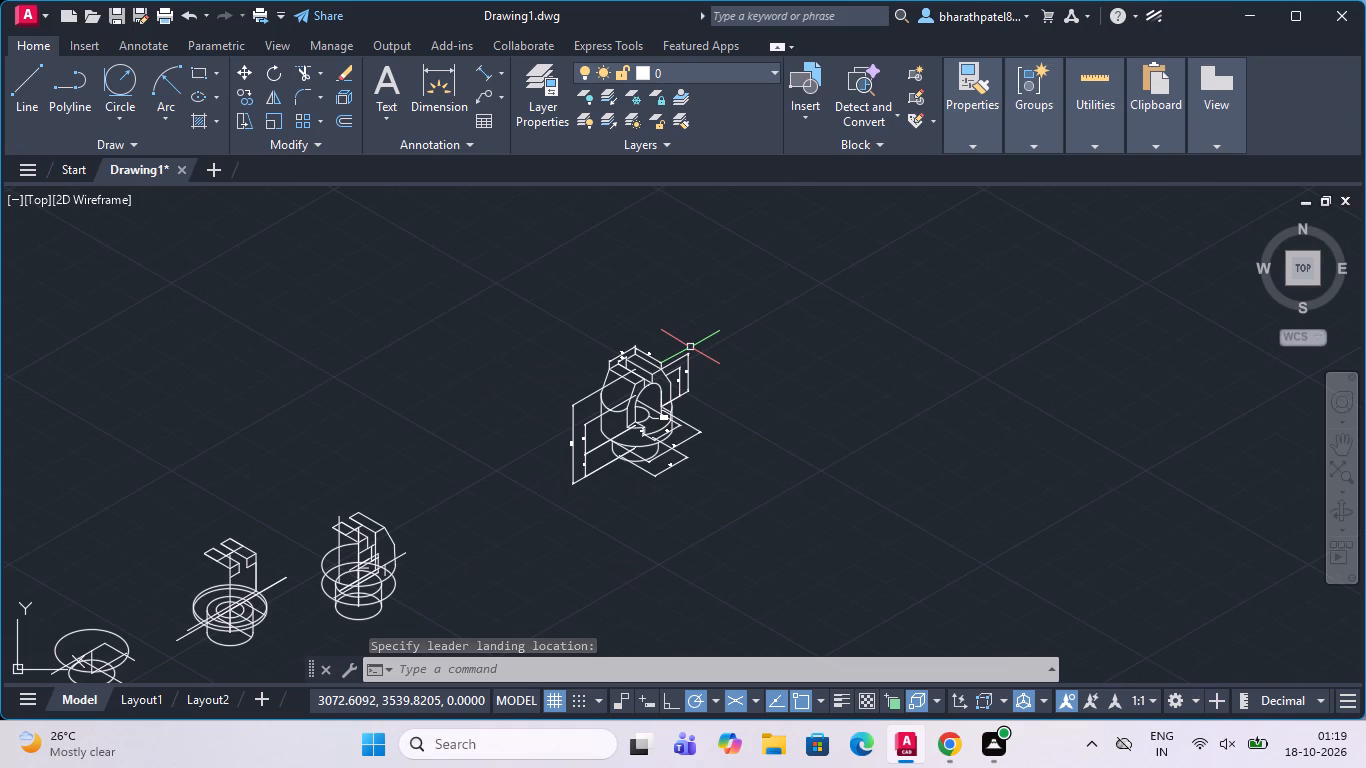
scroll(690, 351, up, 2)
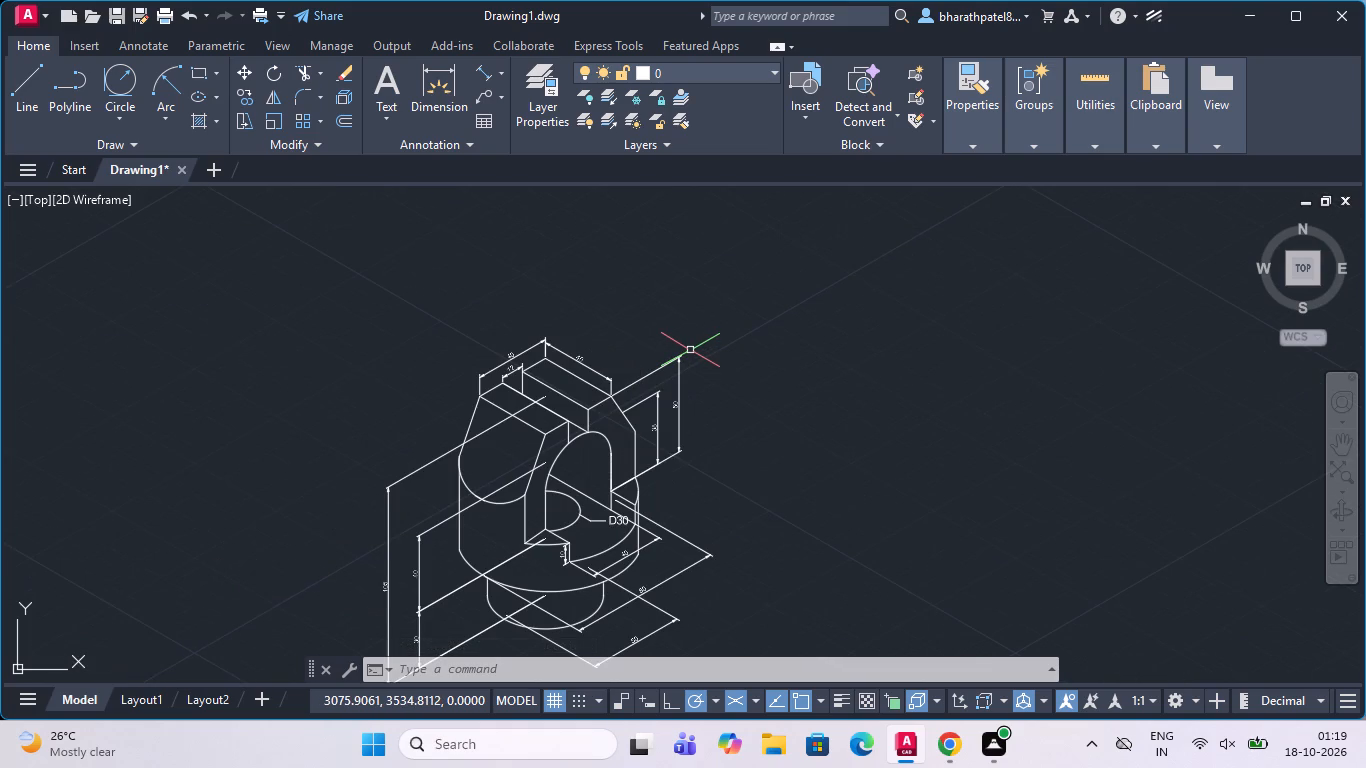
scroll(690, 349, down, 2)
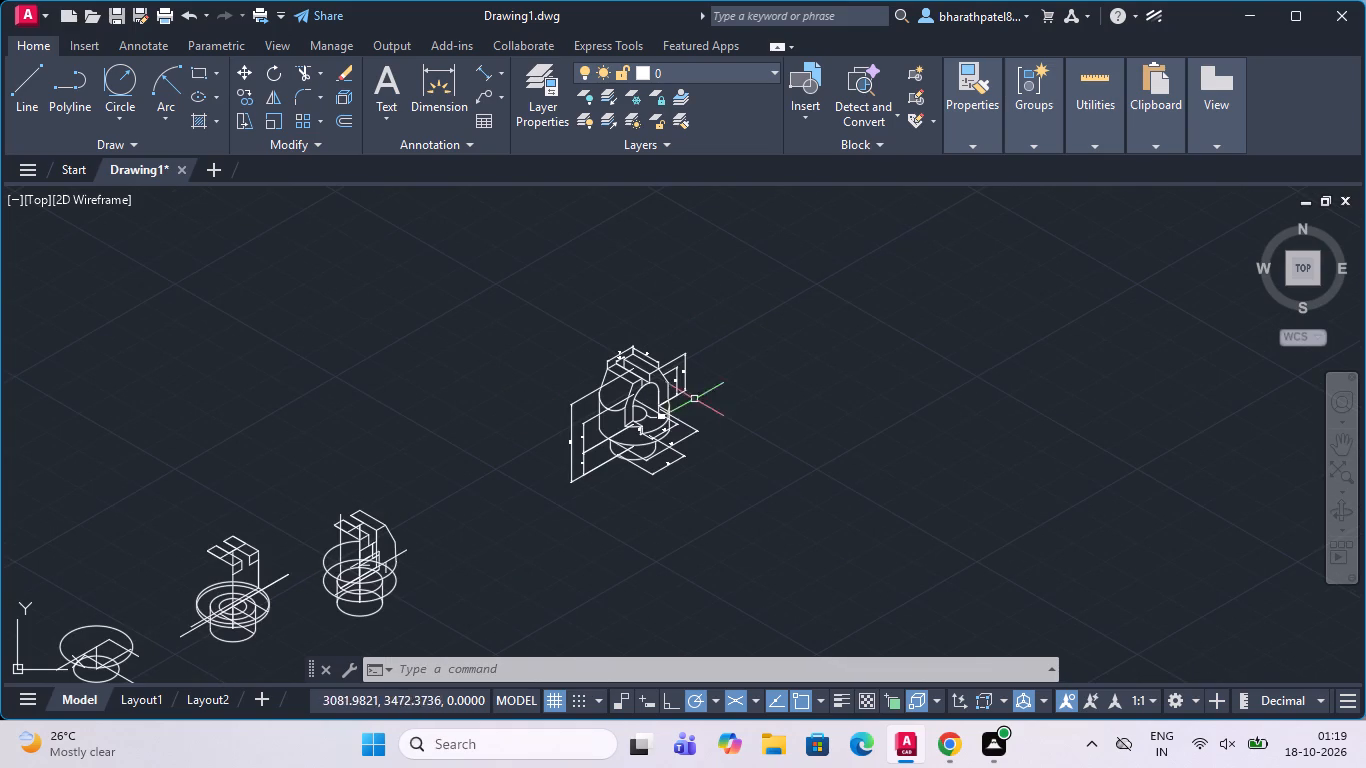
scroll(638, 469, down, 1)
scroll(454, 476, down, 1)
scroll(428, 561, up, 2)
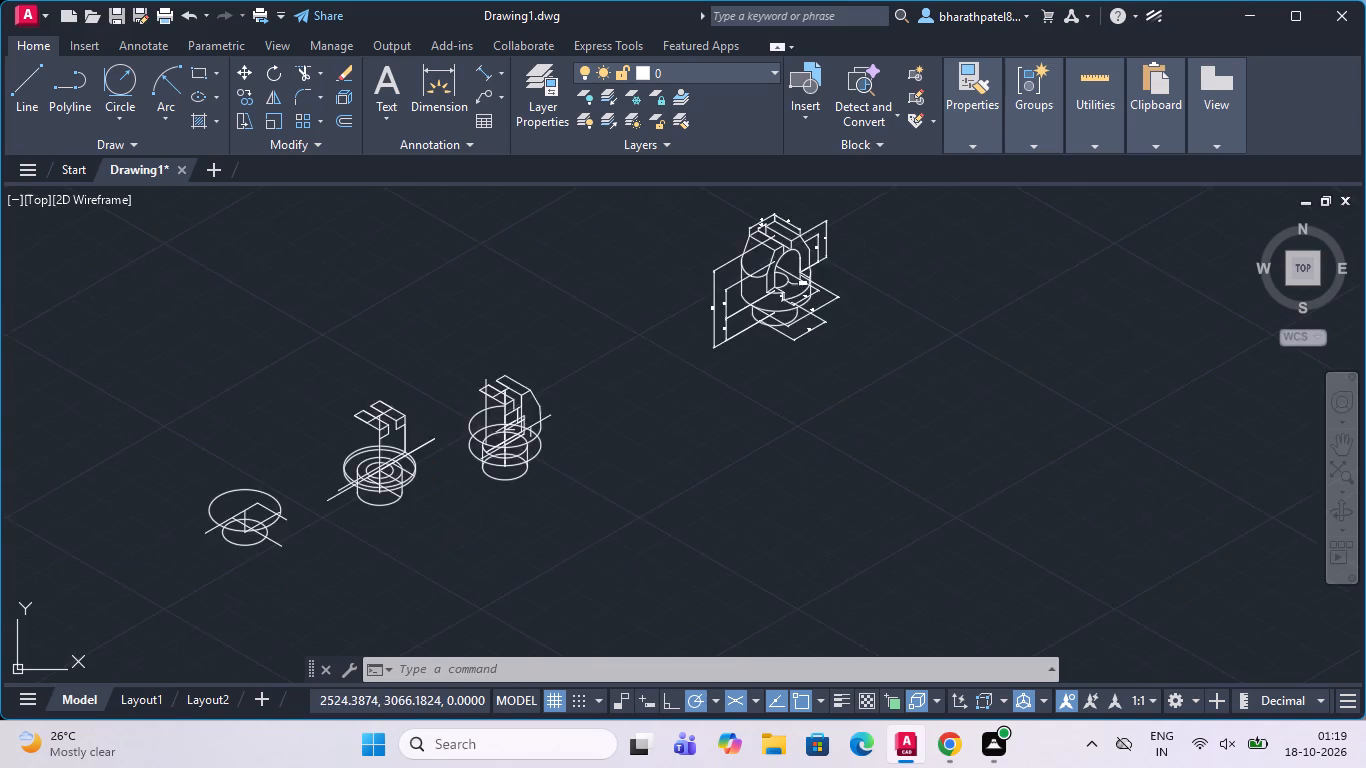
scroll(426, 558, down, 1)
click(235, 379)
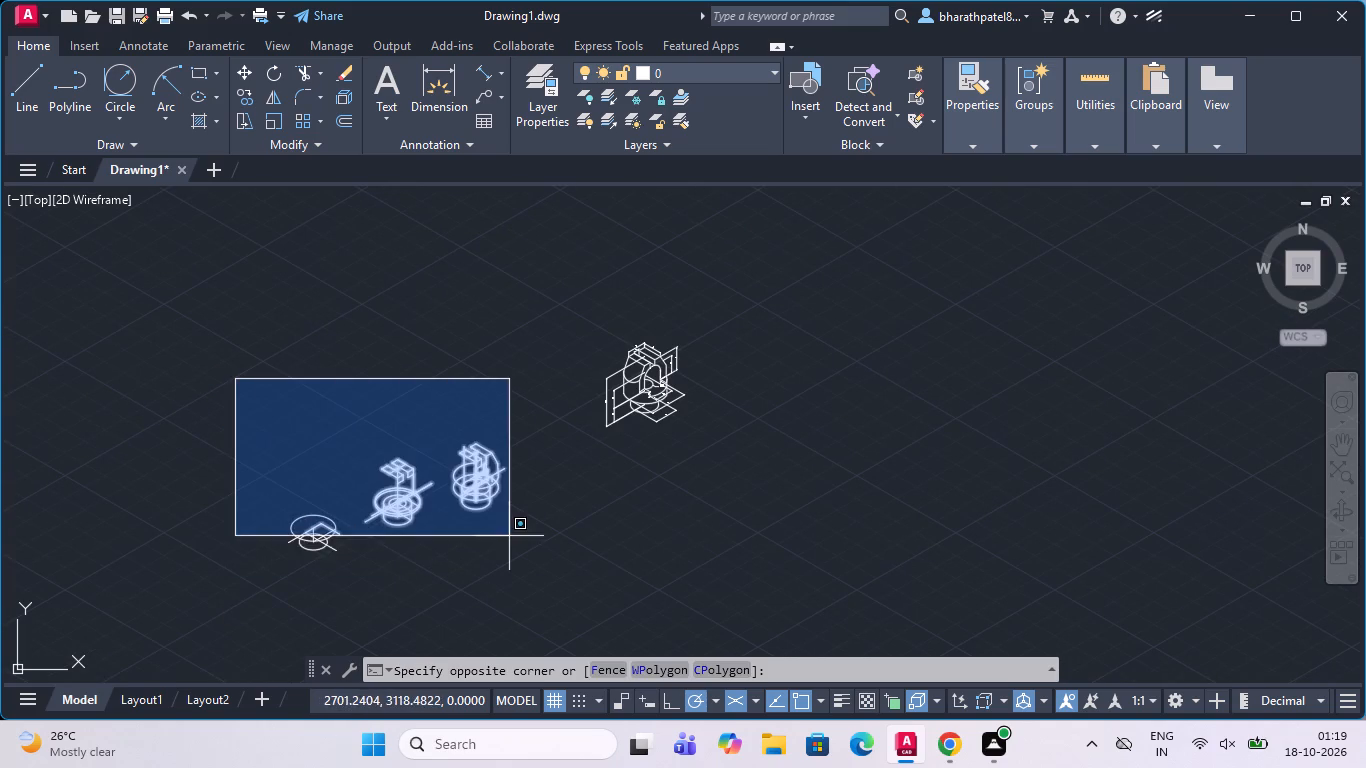
click(511, 561)
key(Delete)
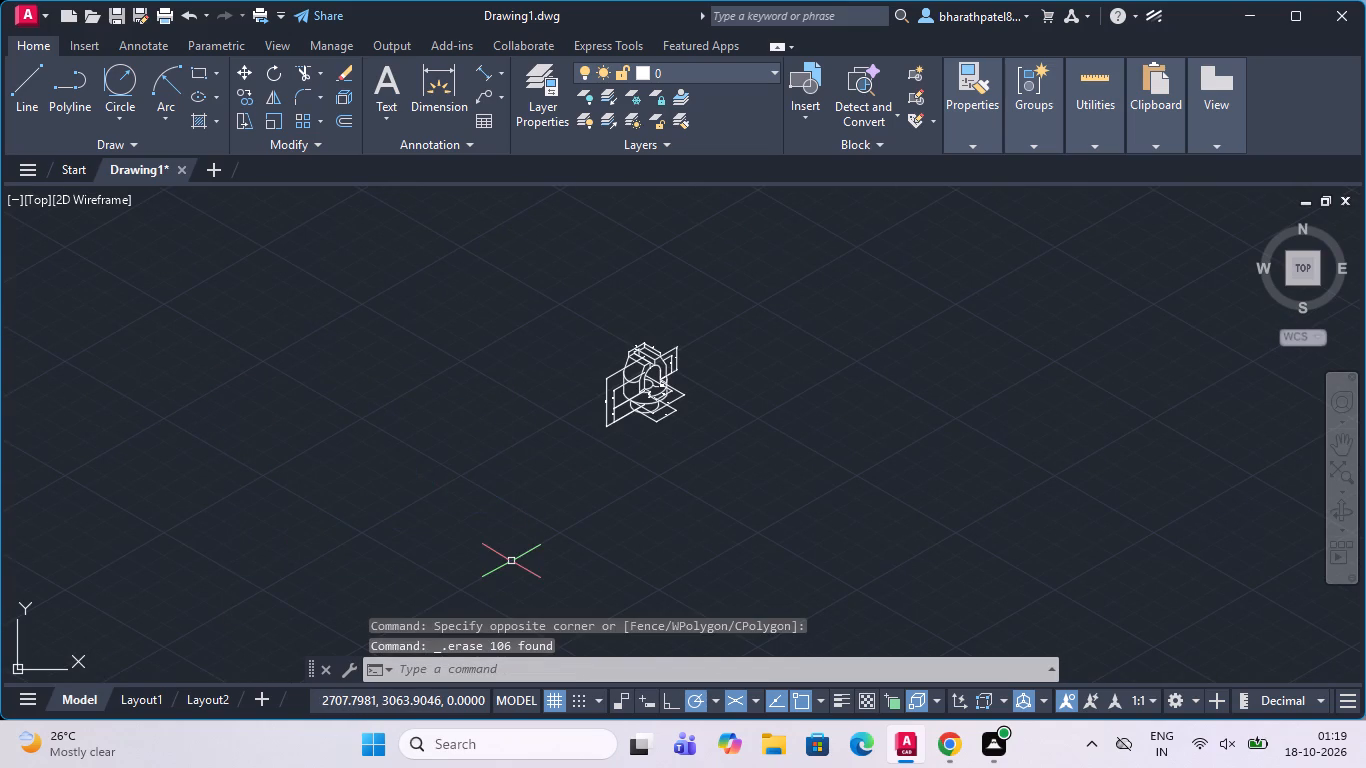
scroll(631, 338, up, 2)
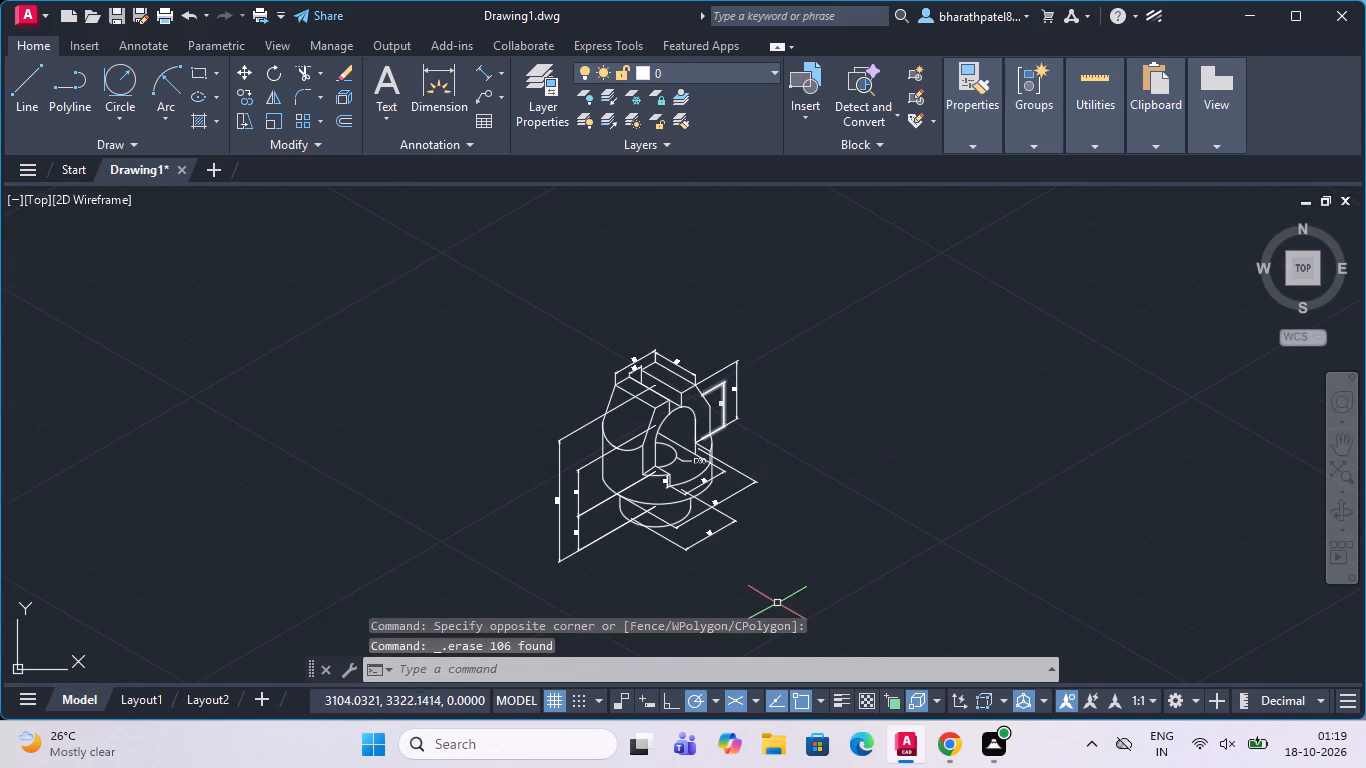
scroll(756, 580, up, 2)
scroll(753, 579, down, 1)
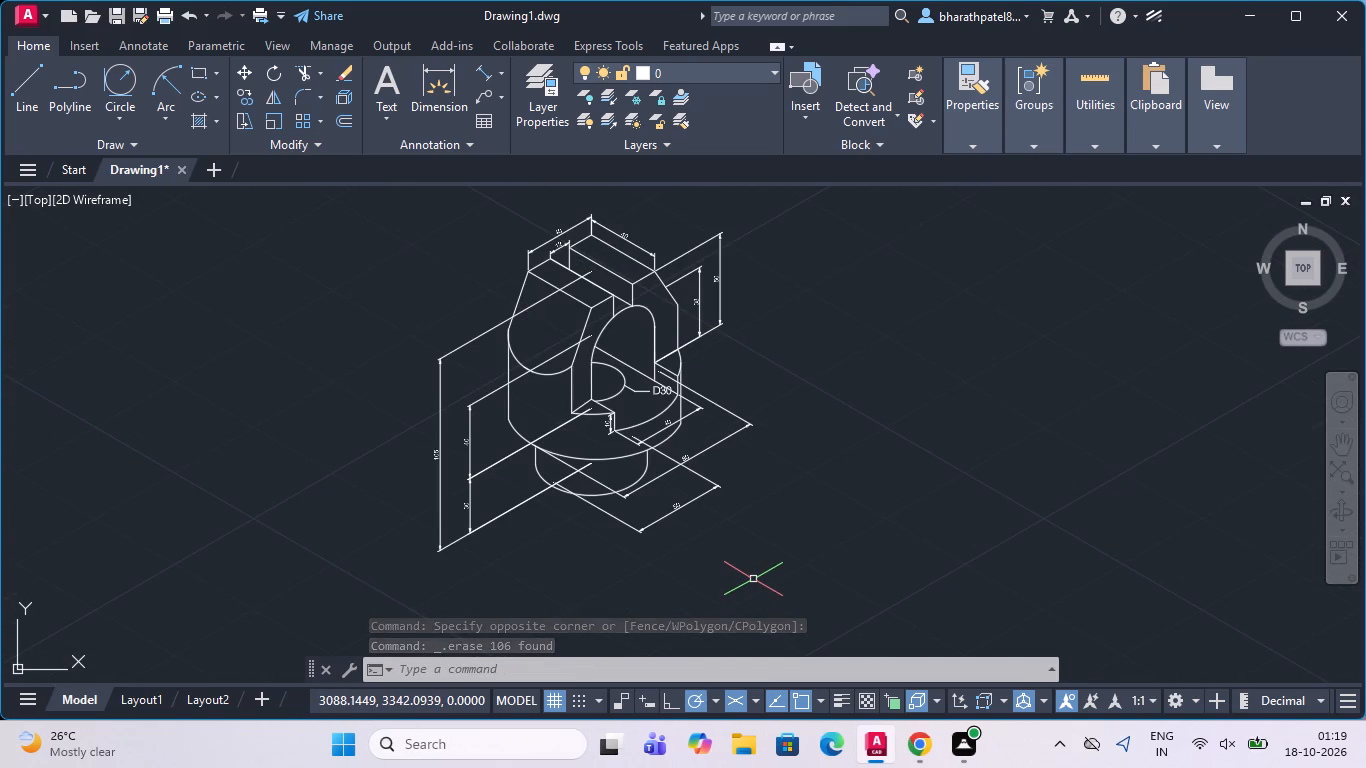
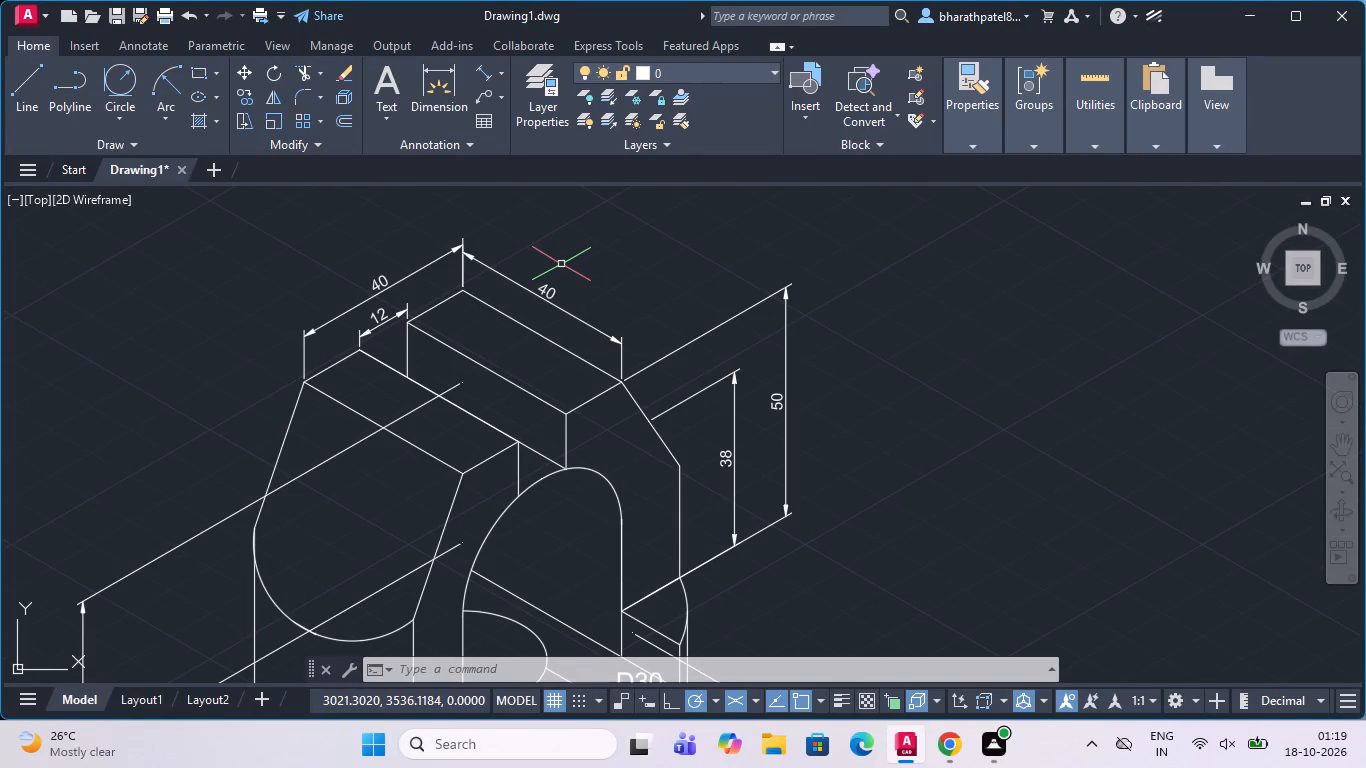
Save the drawing in Documents under the file name P - U-Fork on Cylinder.
scroll(561, 265, down, 2)
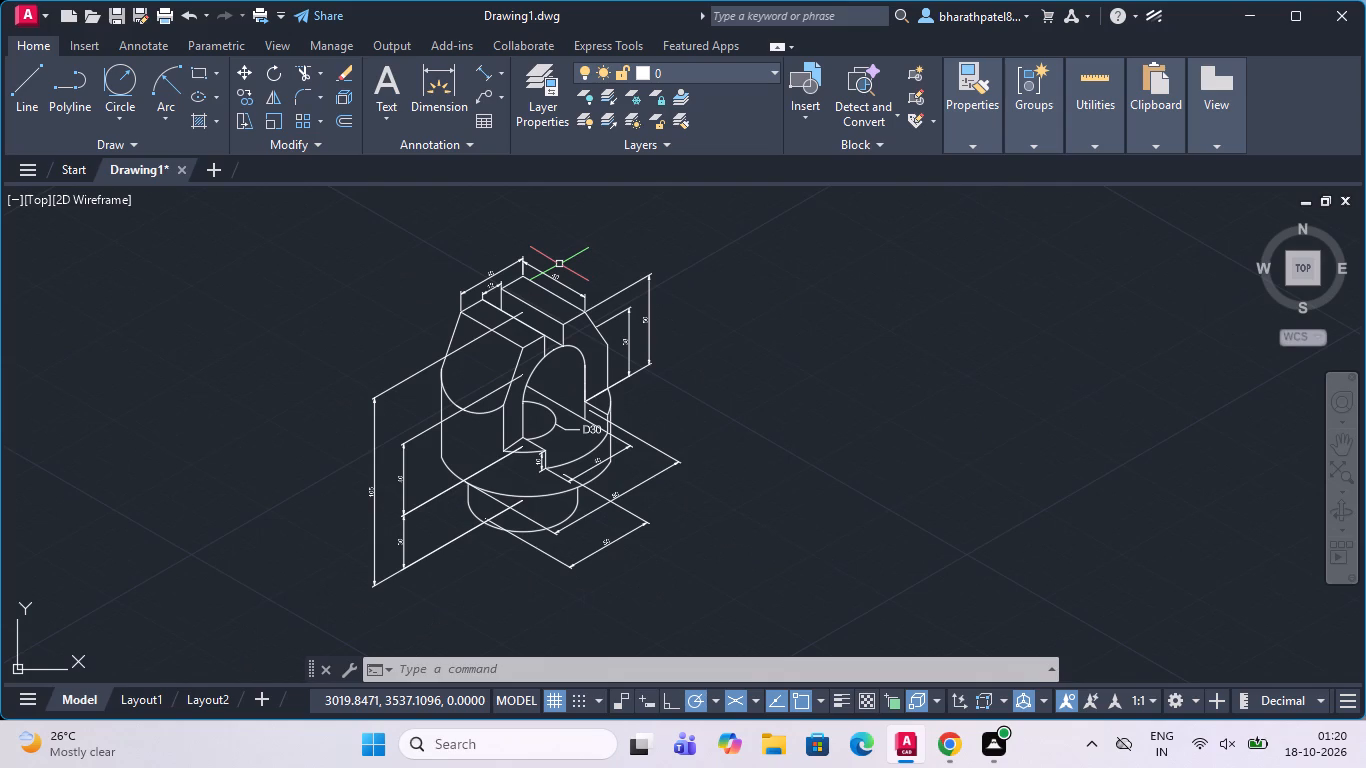
key(ctrl+s)
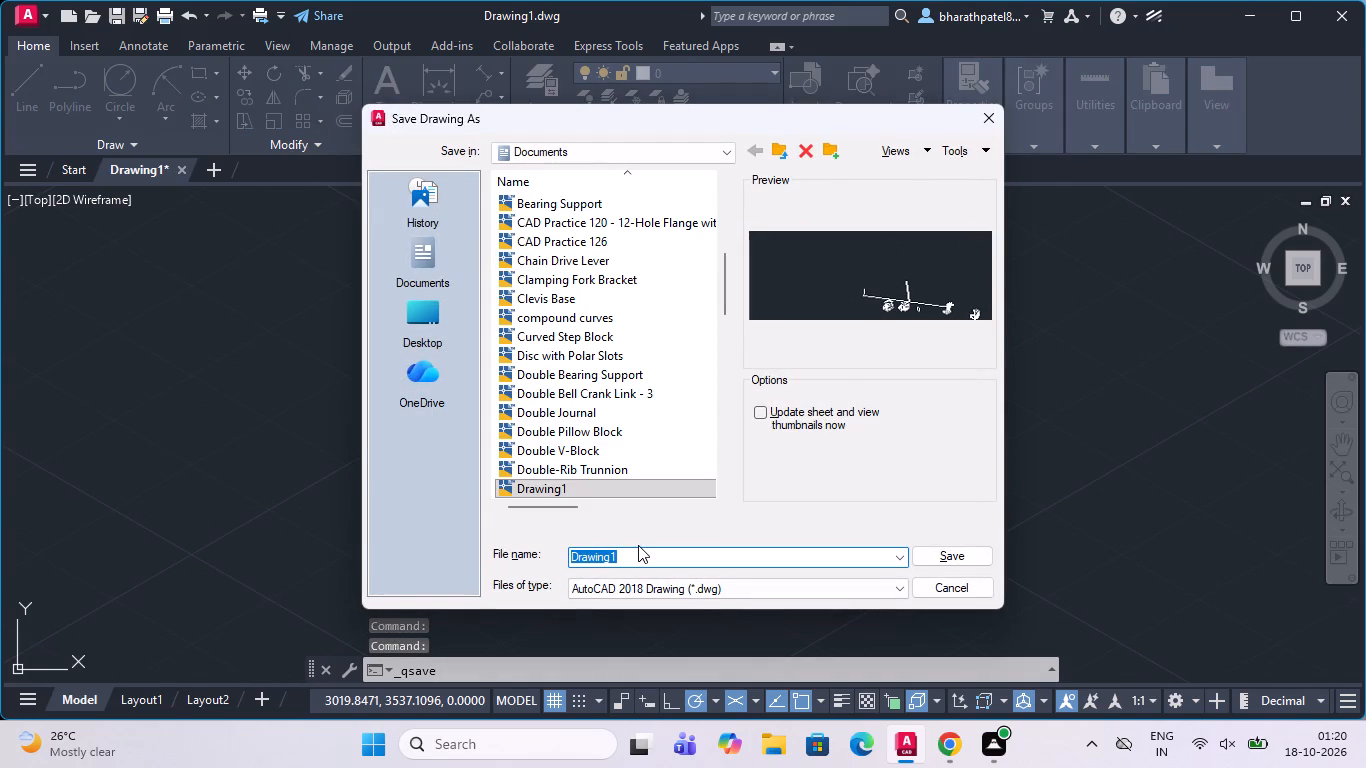
key(ctrl+v)
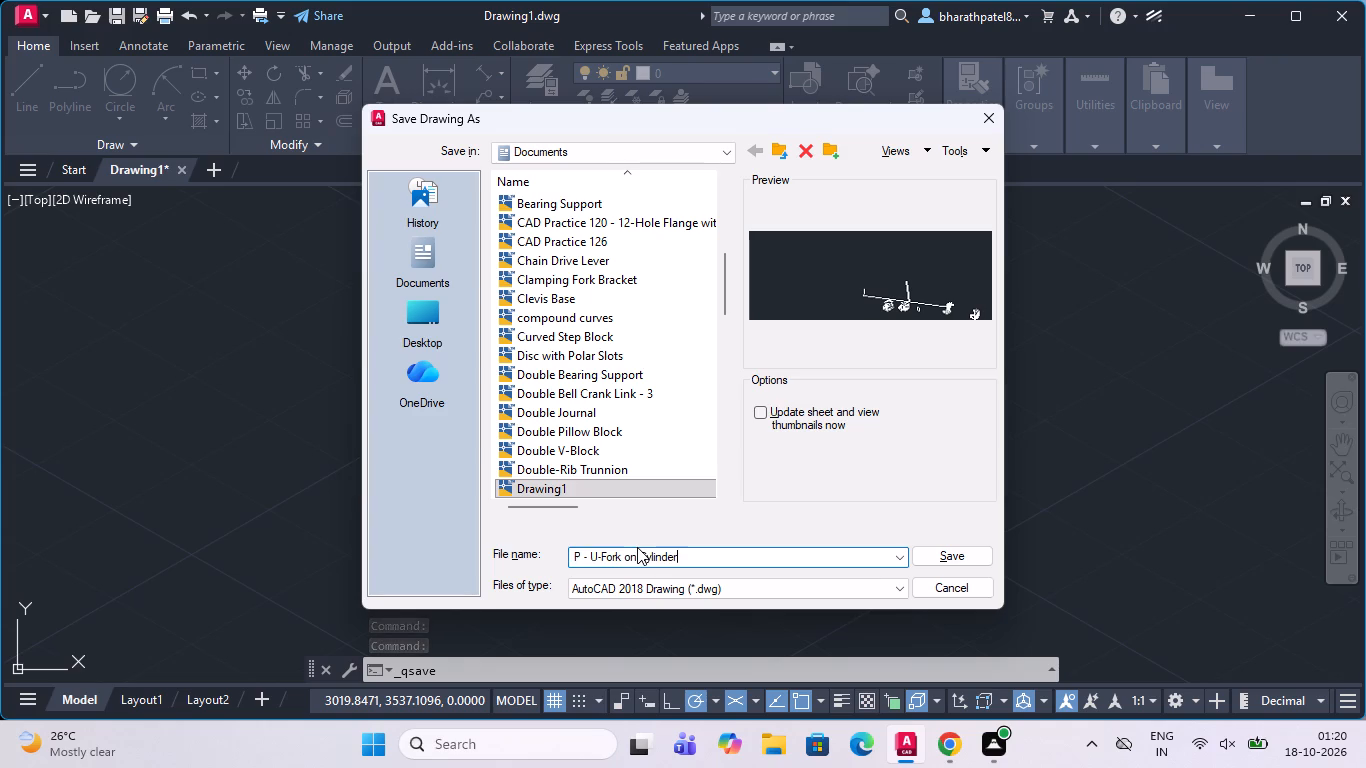
click(940, 553)
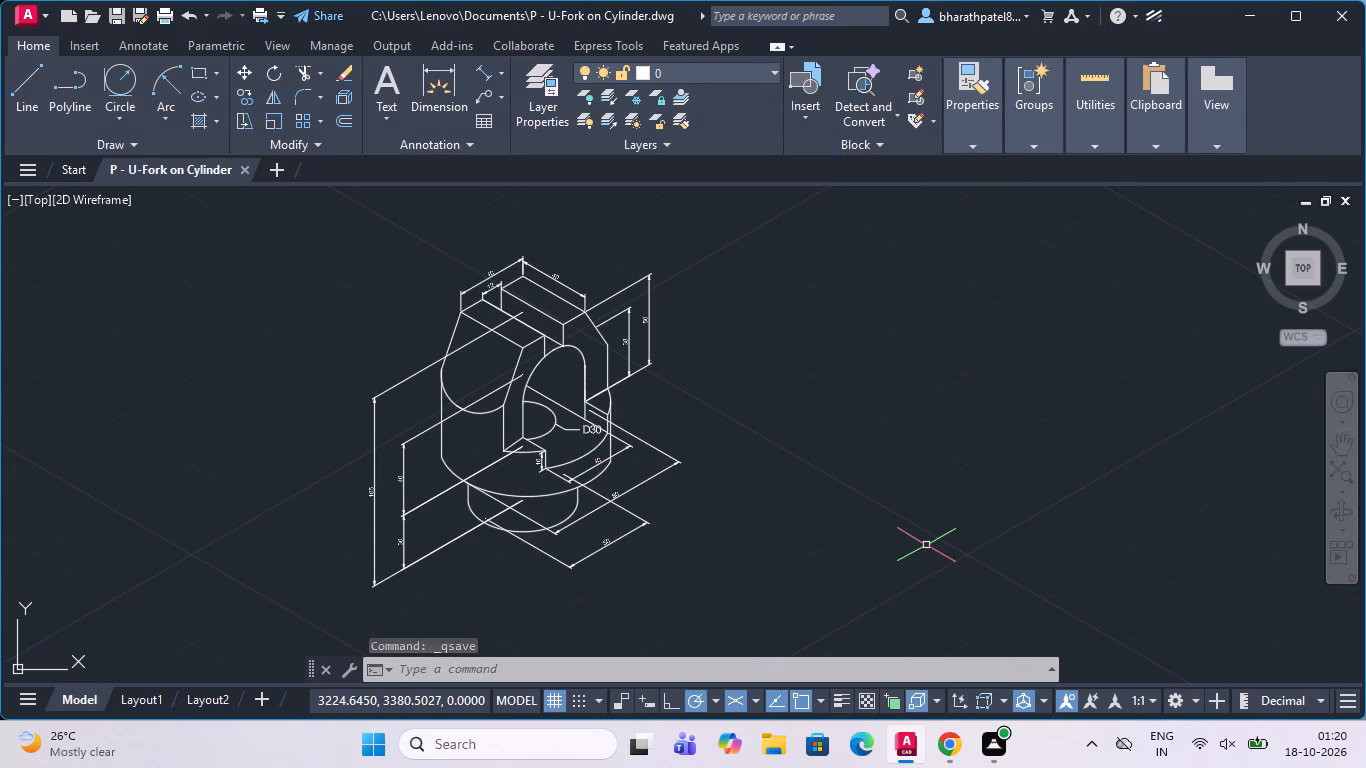
Set up the plot with DWG To PDF.pc3, landscape, ISO full bleed A4 (297.00 x 210.00 MM) paper, centred, and apply it to the layout.
key(ctrl+p)
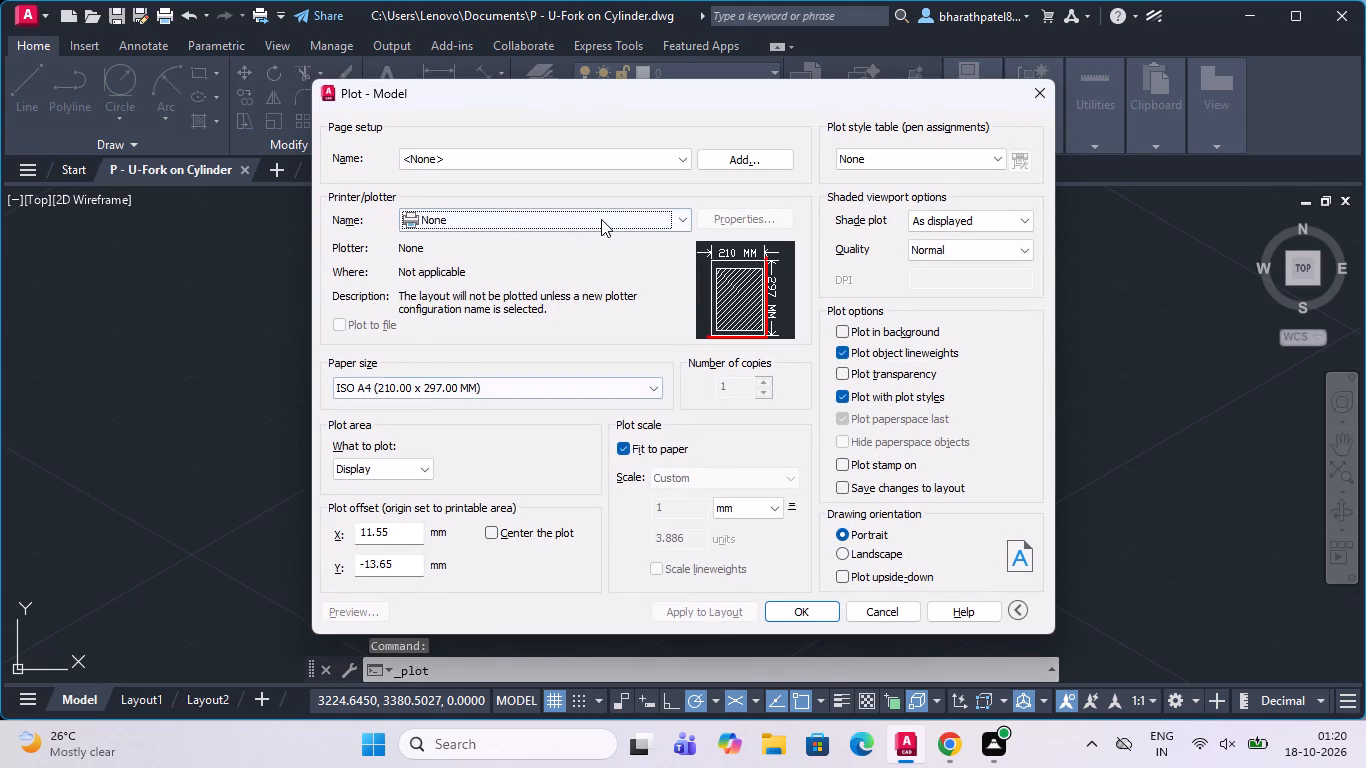
click(601, 219)
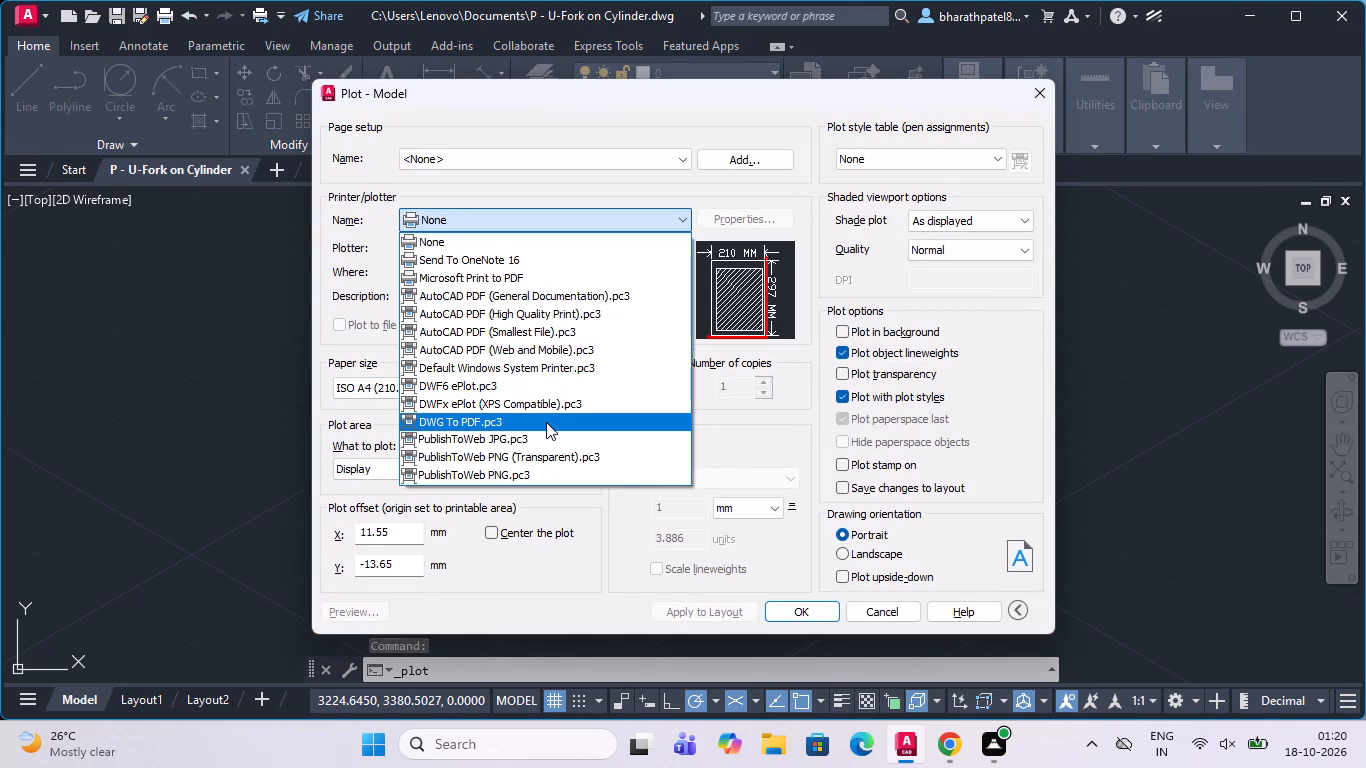
click(546, 422)
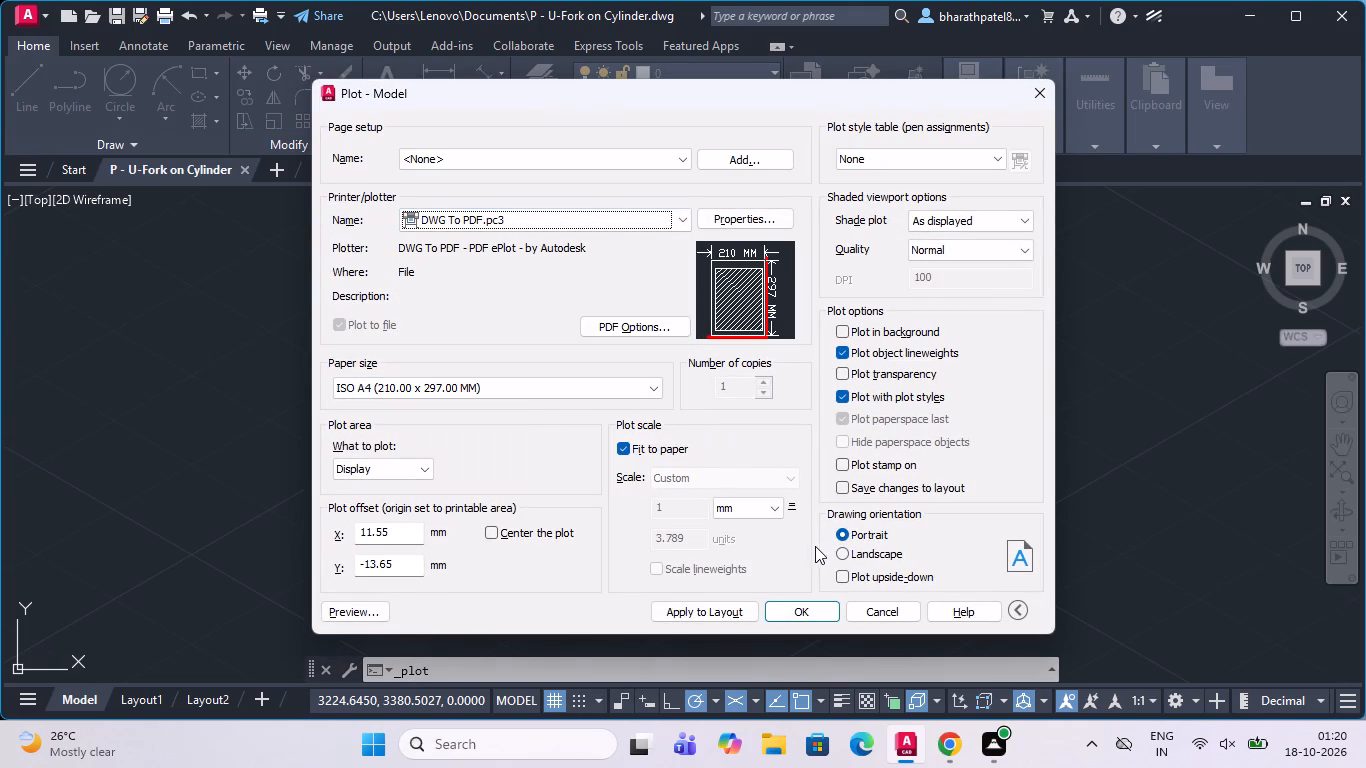
click(838, 552)
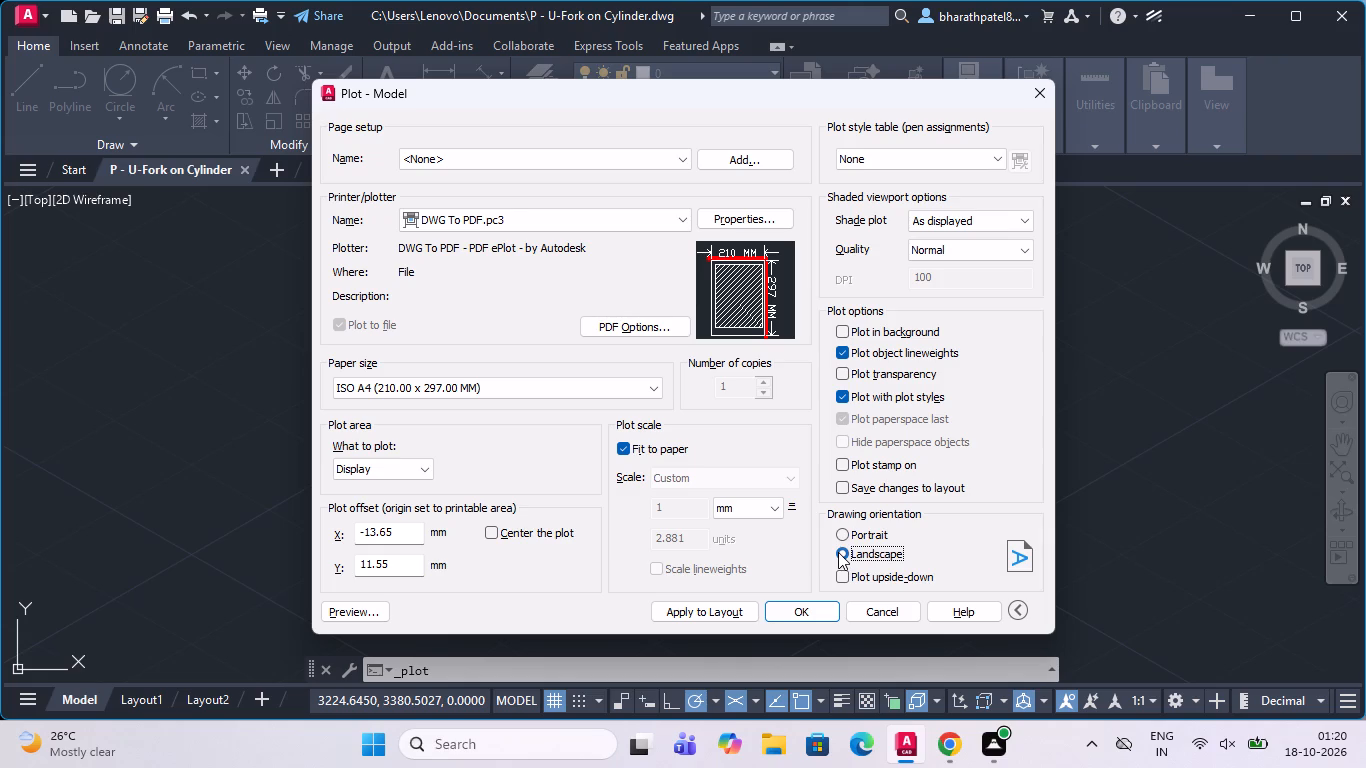
click(507, 384)
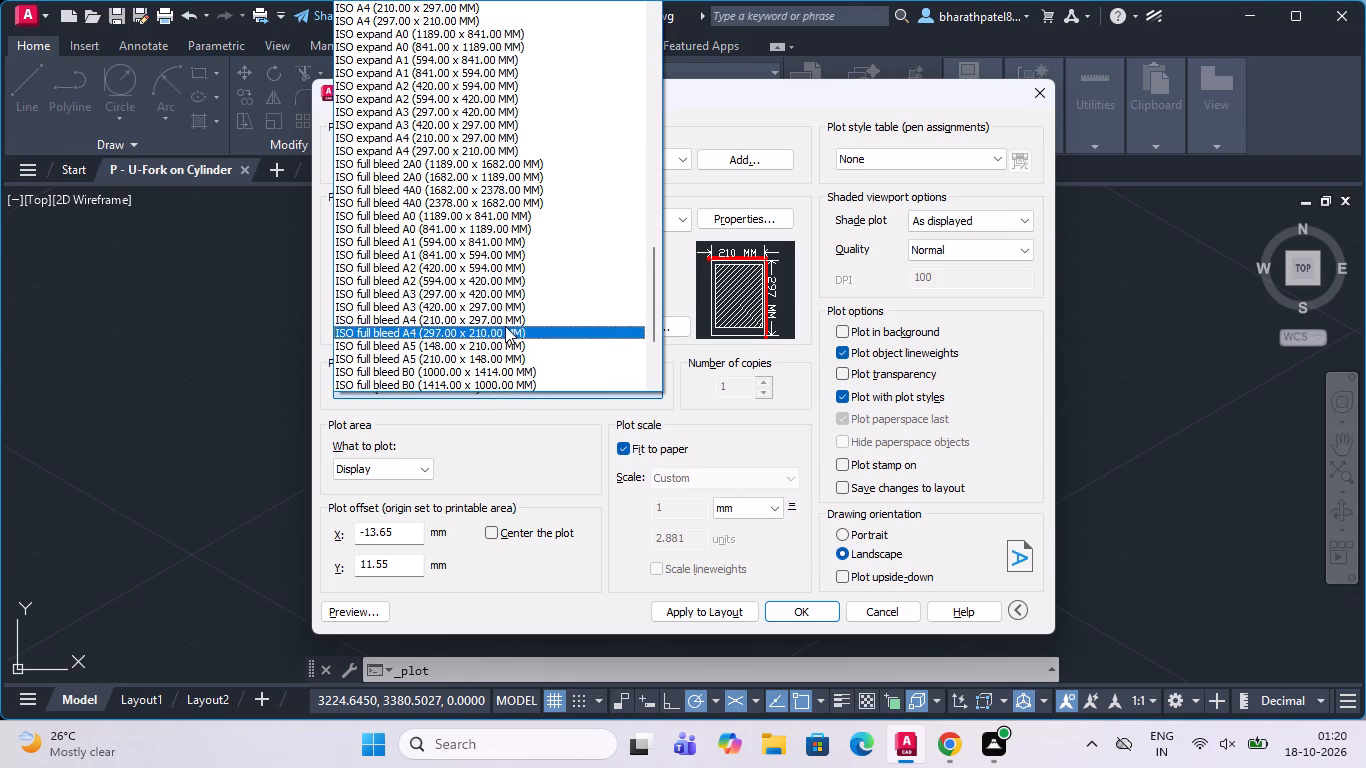
click(504, 335)
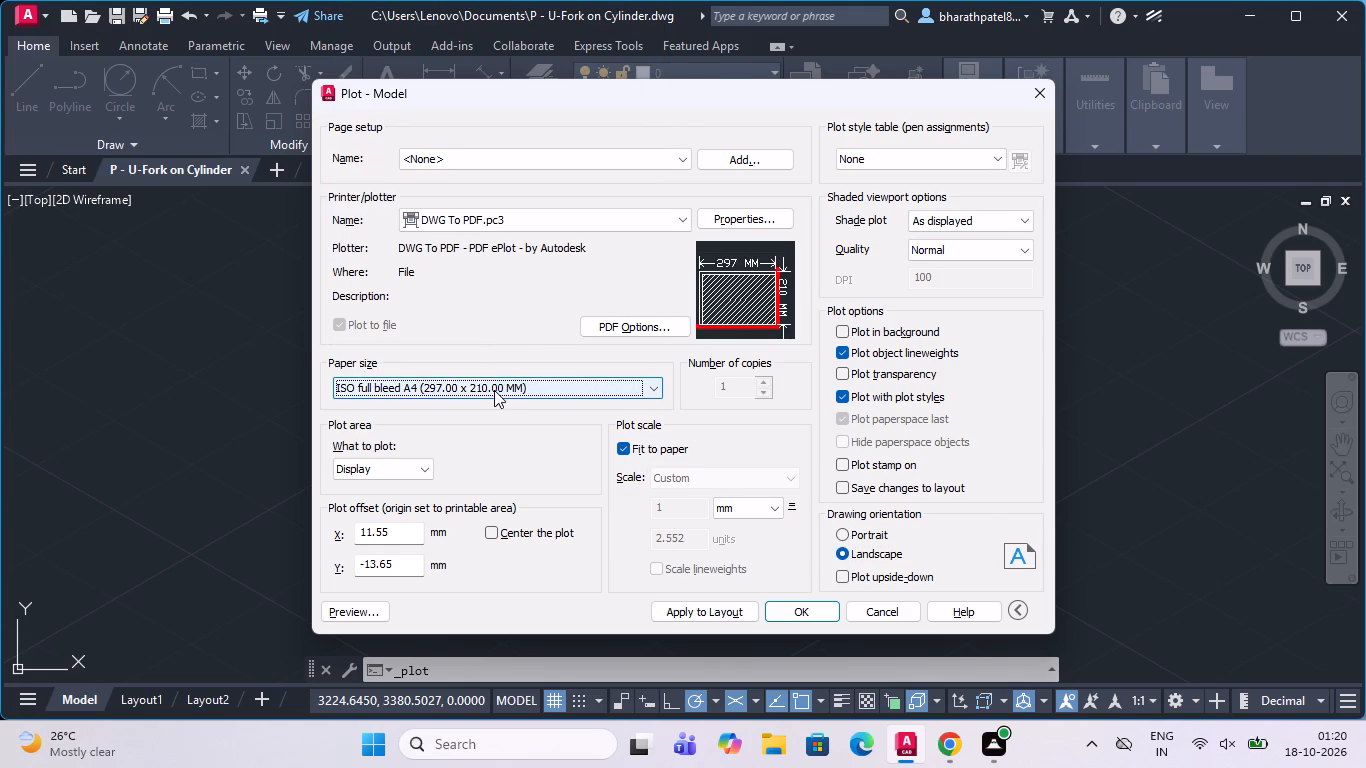
click(492, 531)
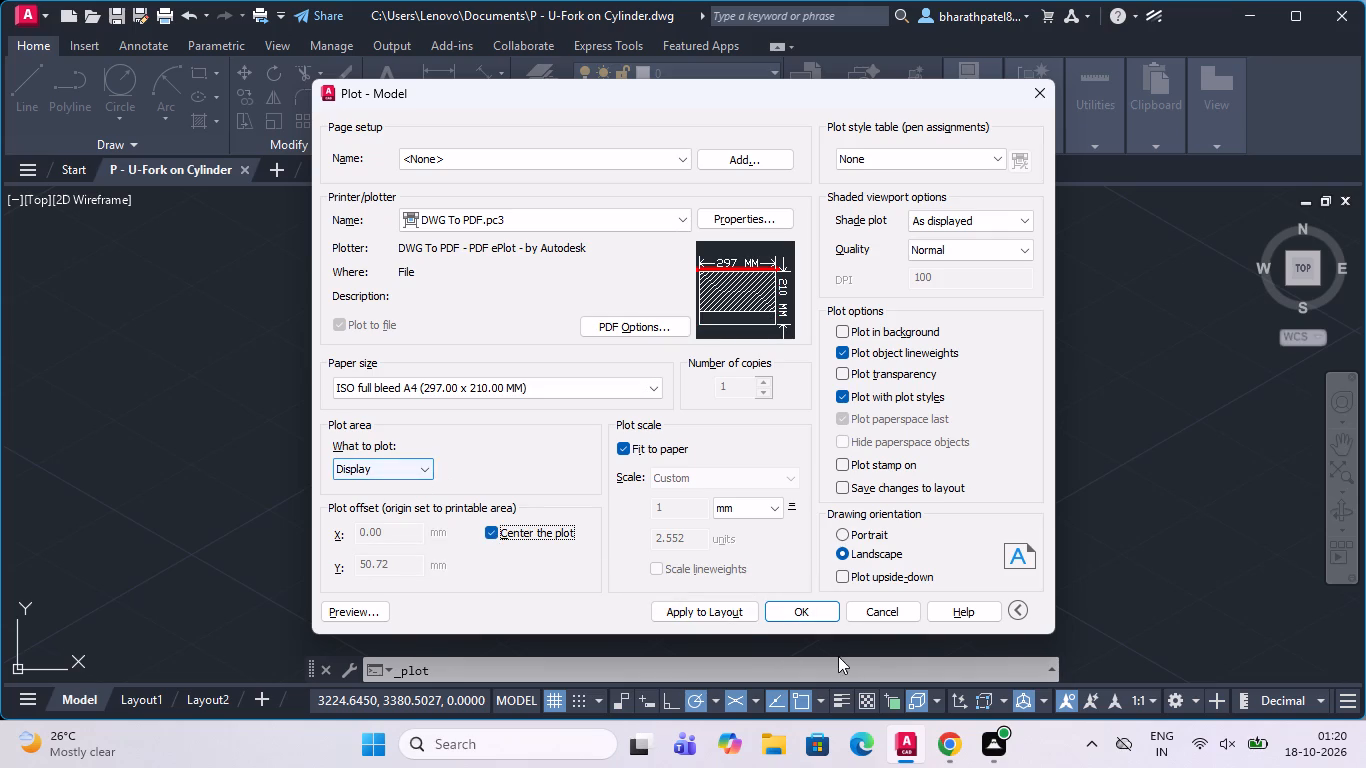
click(739, 614)
Set the plot area to a window enclosing the whole dimensioned isometric view.
click(424, 463)
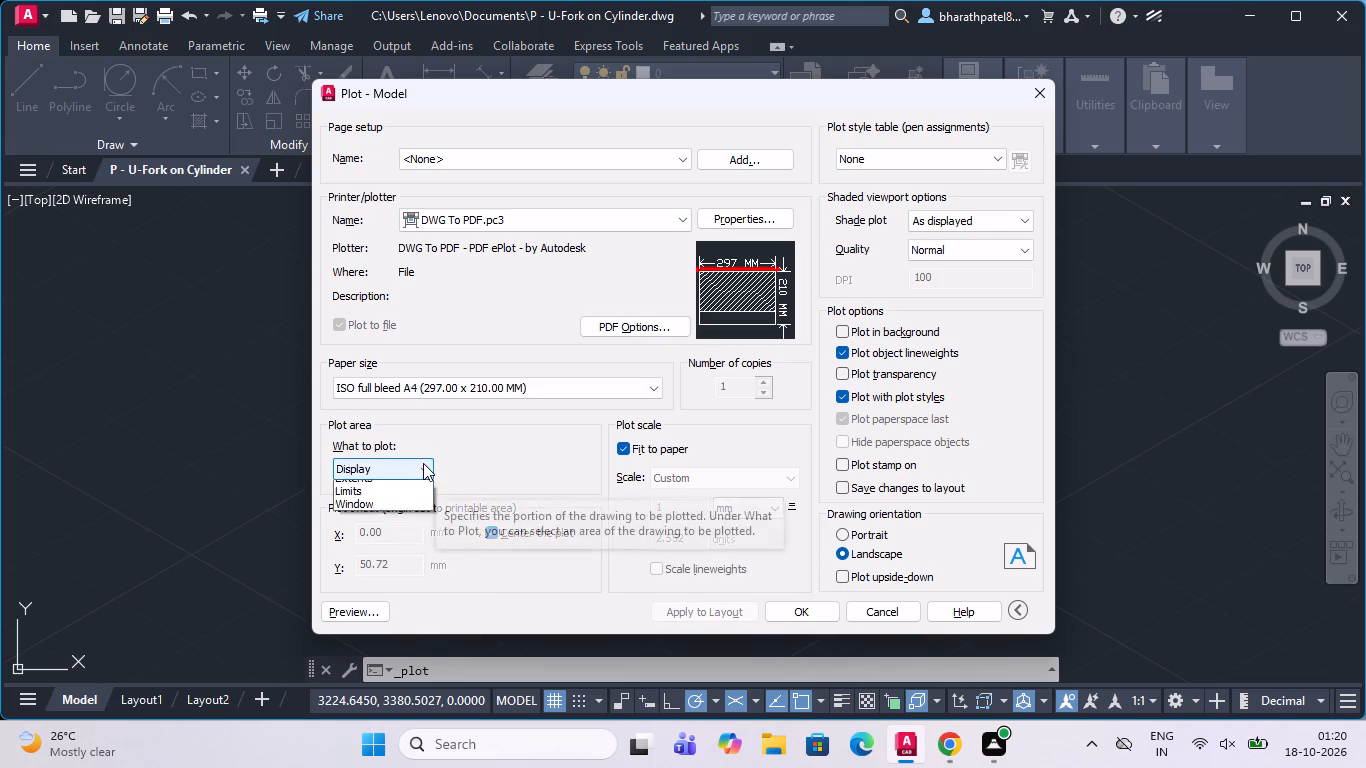
click(416, 527)
scroll(431, 495, down, 2)
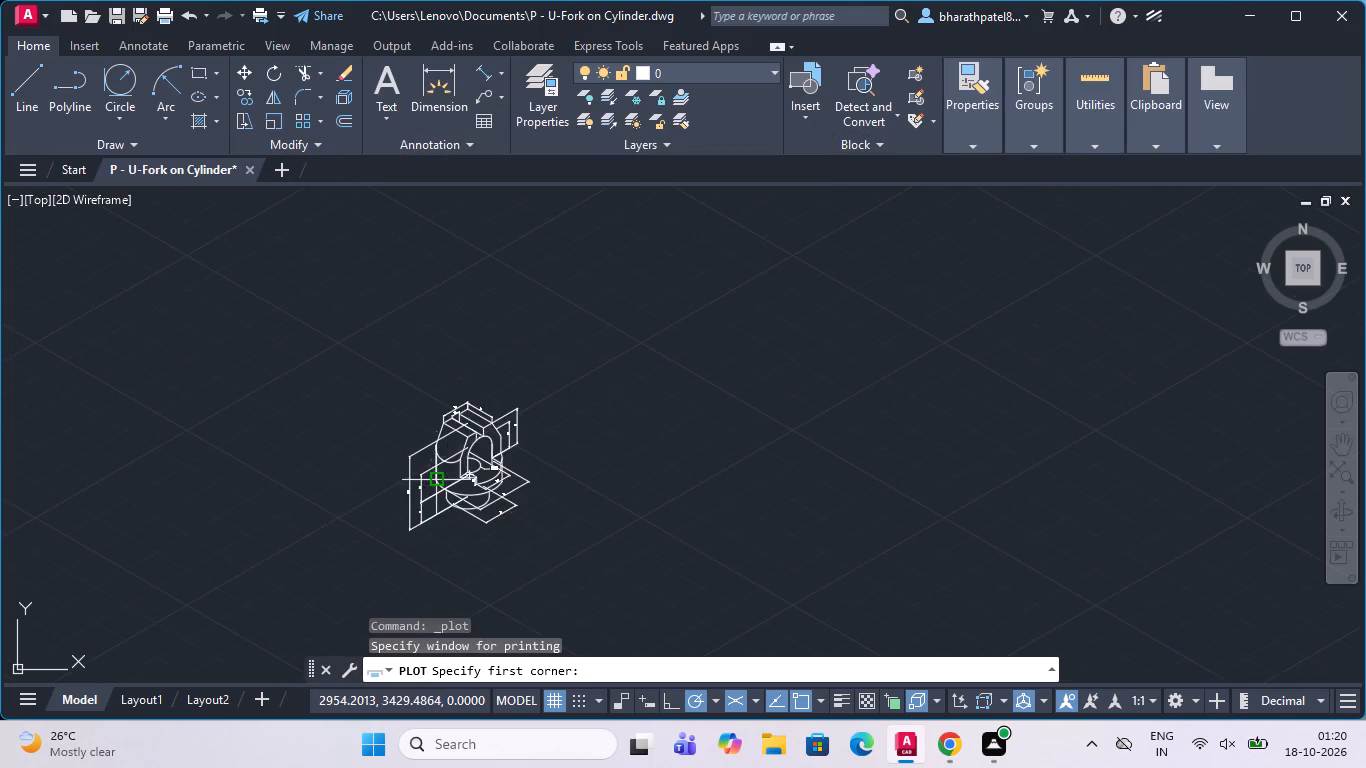
scroll(431, 454, down, 3)
scroll(424, 502, up, 1)
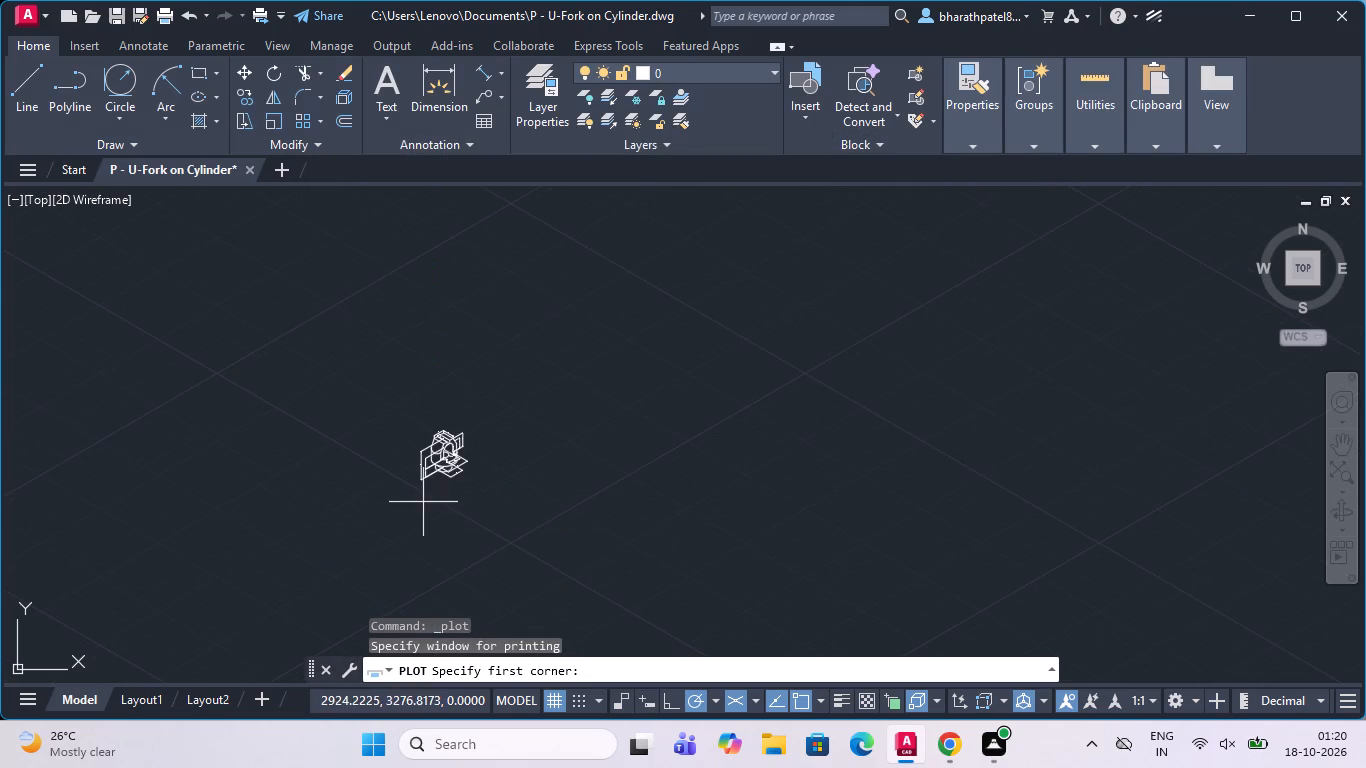
click(405, 414)
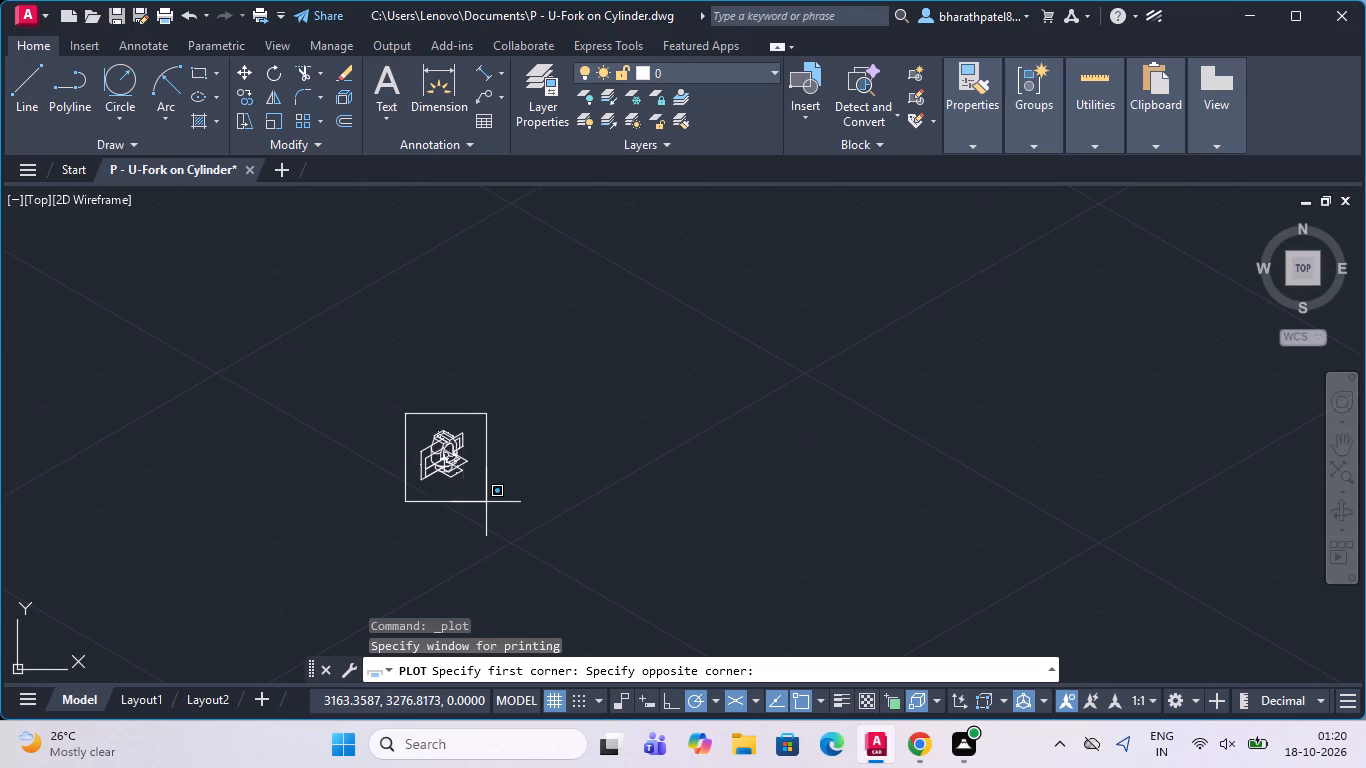
click(480, 489)
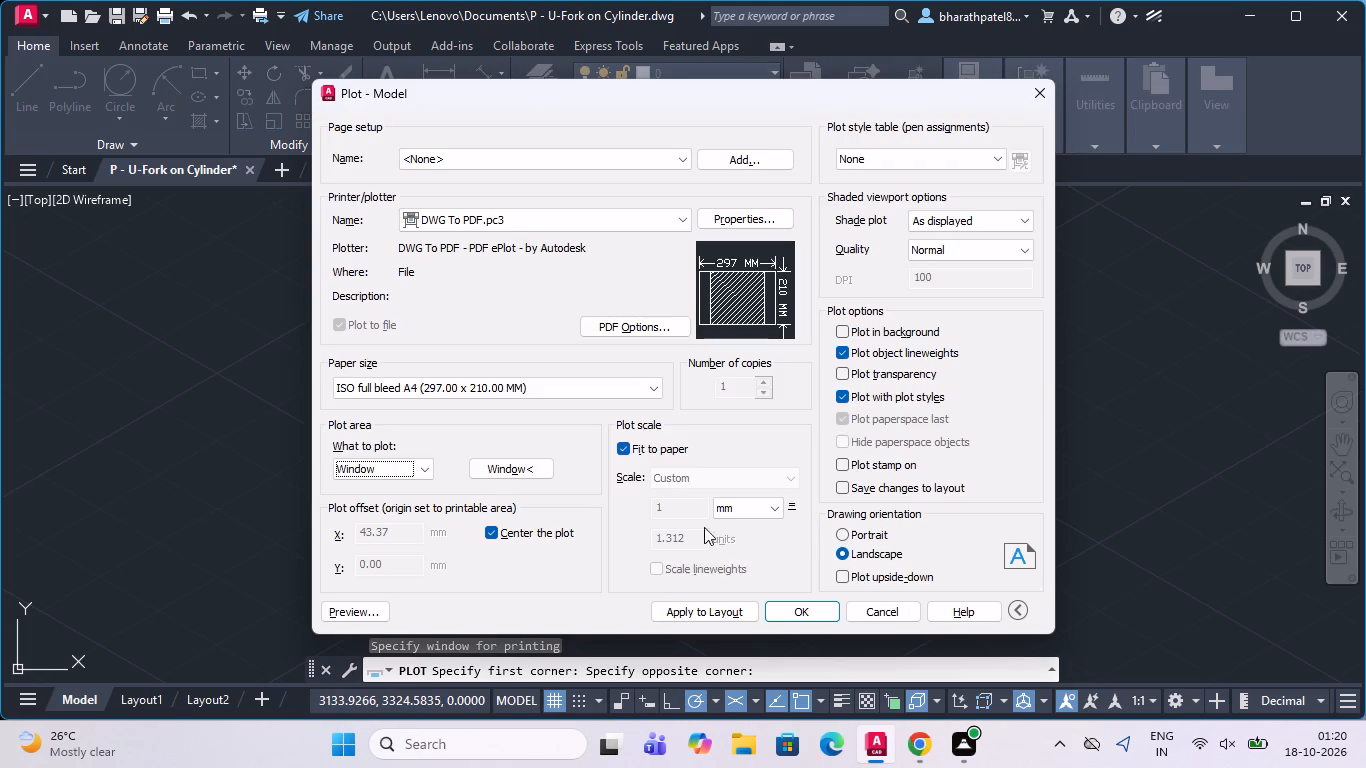
Plot to P - U-Fork on Cylinder-Model.pdf in Documents, look over the resulting PDF and close it.
click(781, 610)
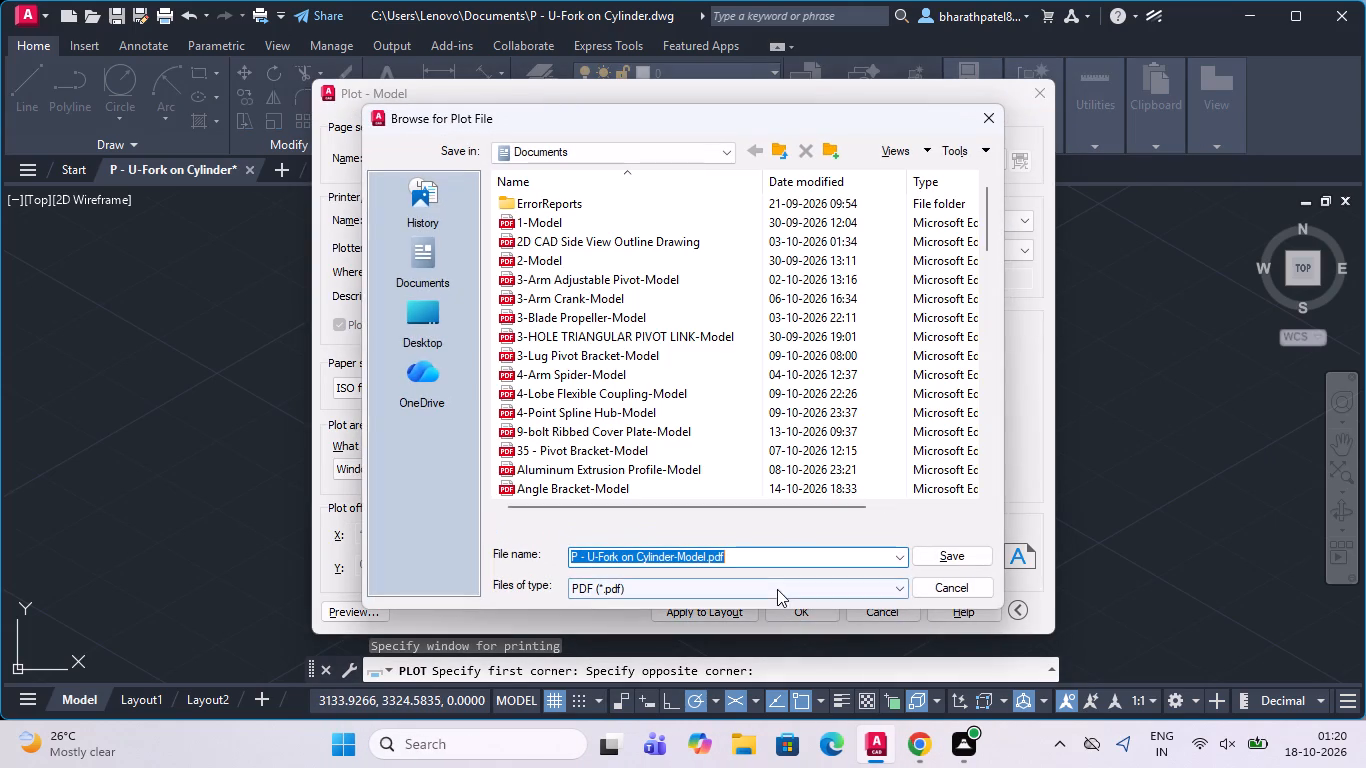
click(959, 551)
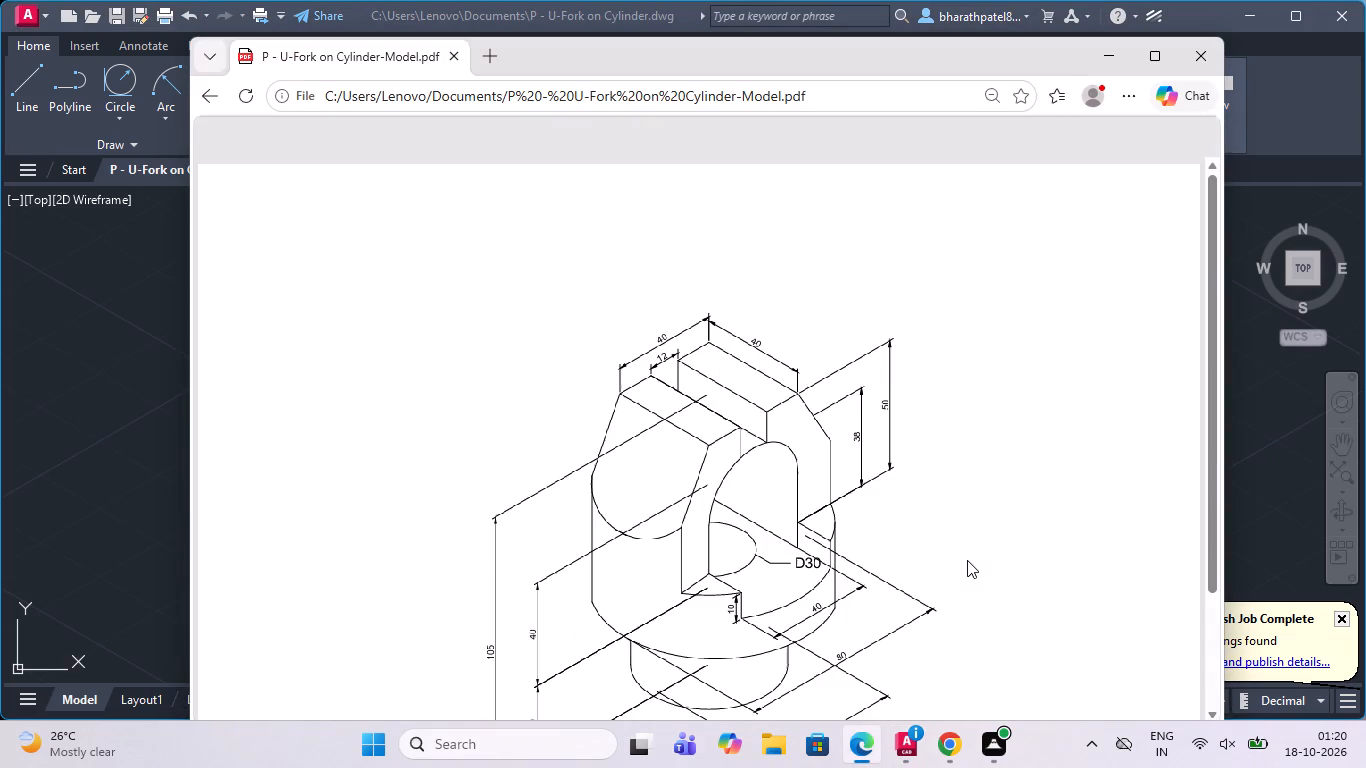
scroll(690, 460, down, 1)
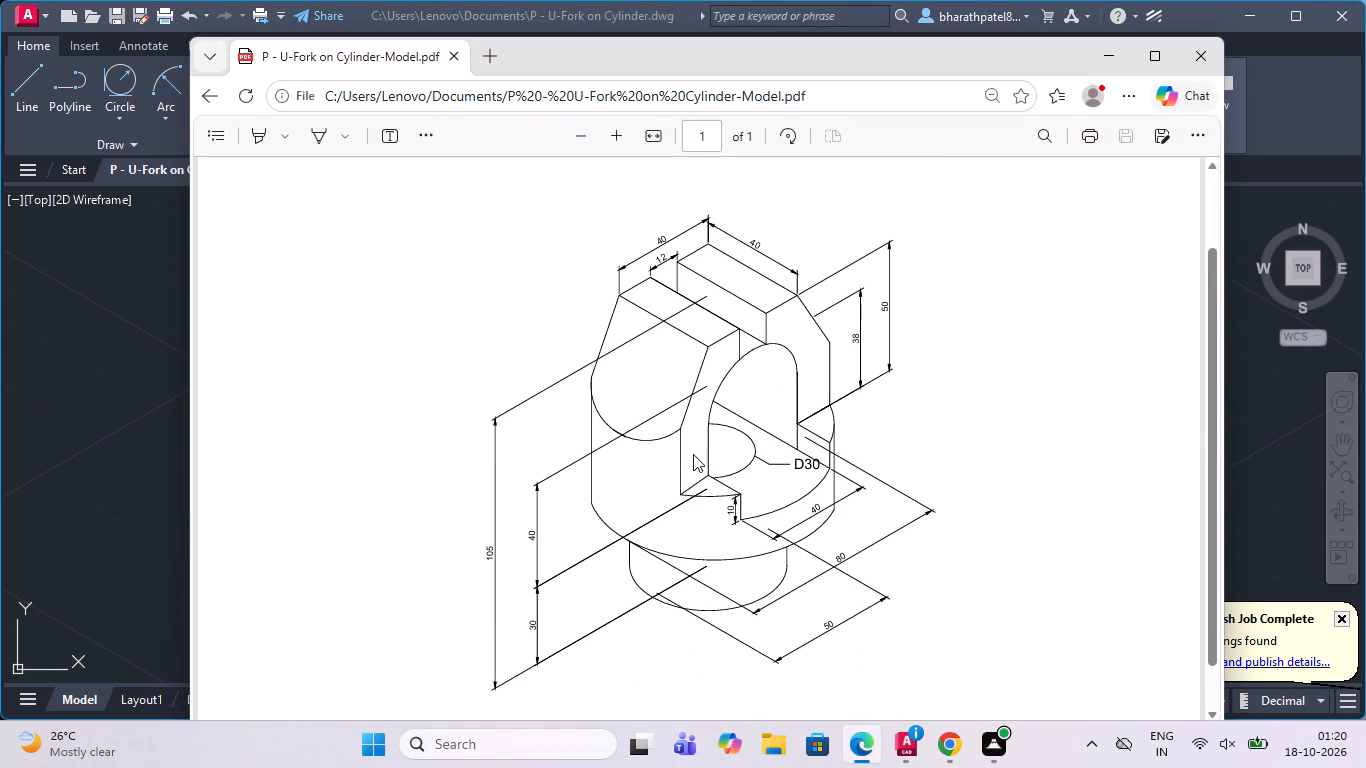
click(1205, 53)
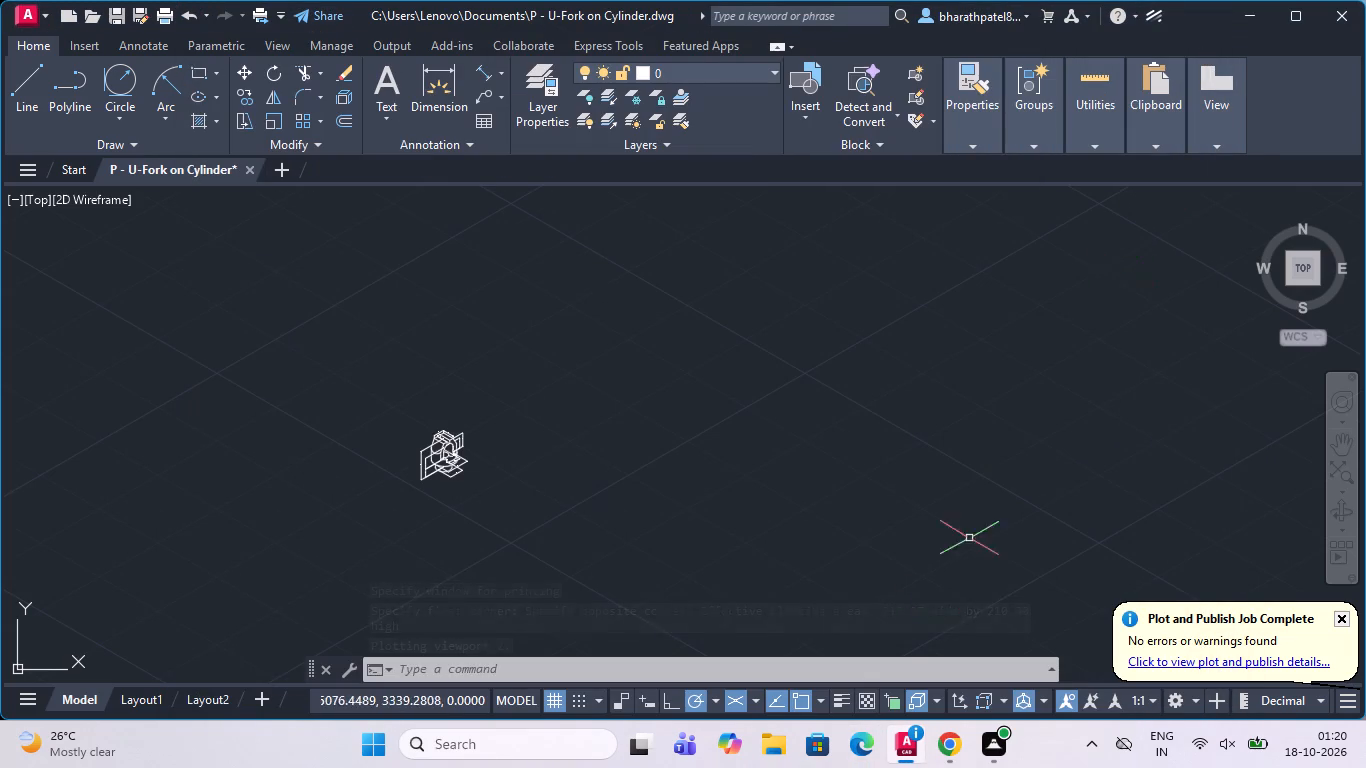